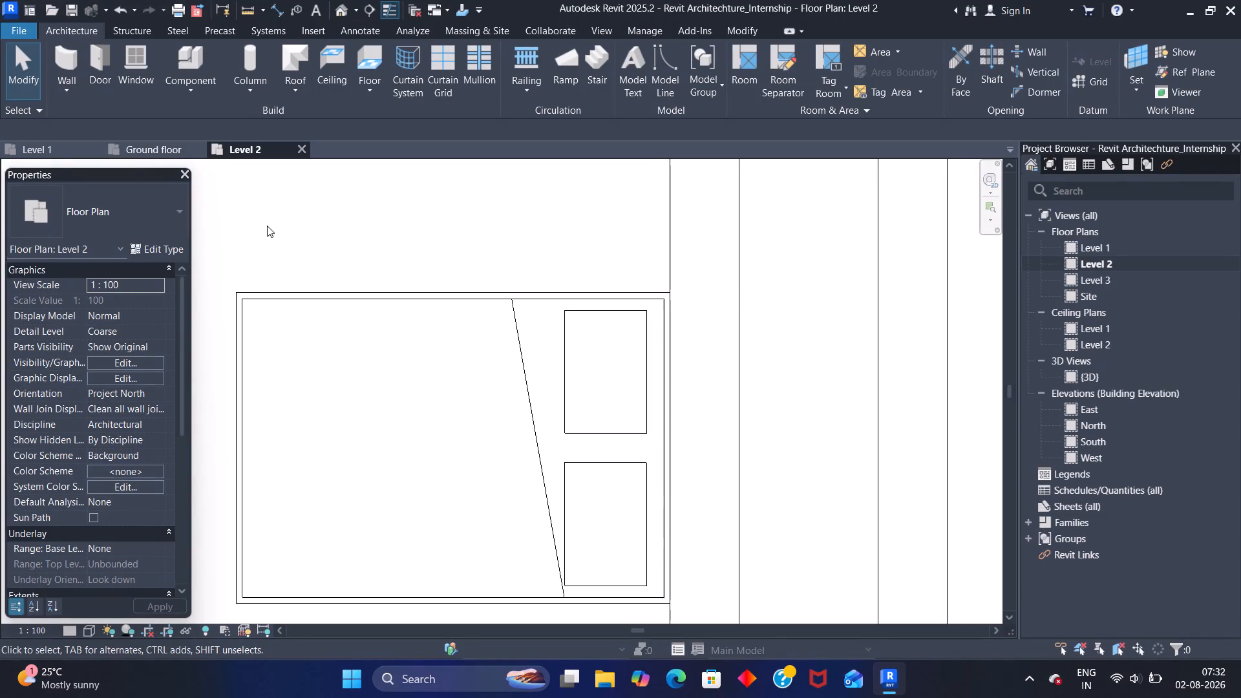
Review the Level 2 layout around the bed, and examine the small room east of the stairs on the Level 1 floor plan.
scroll(268, 227, "down", 6)
middle_click_drag(326, 242, 529, 376)
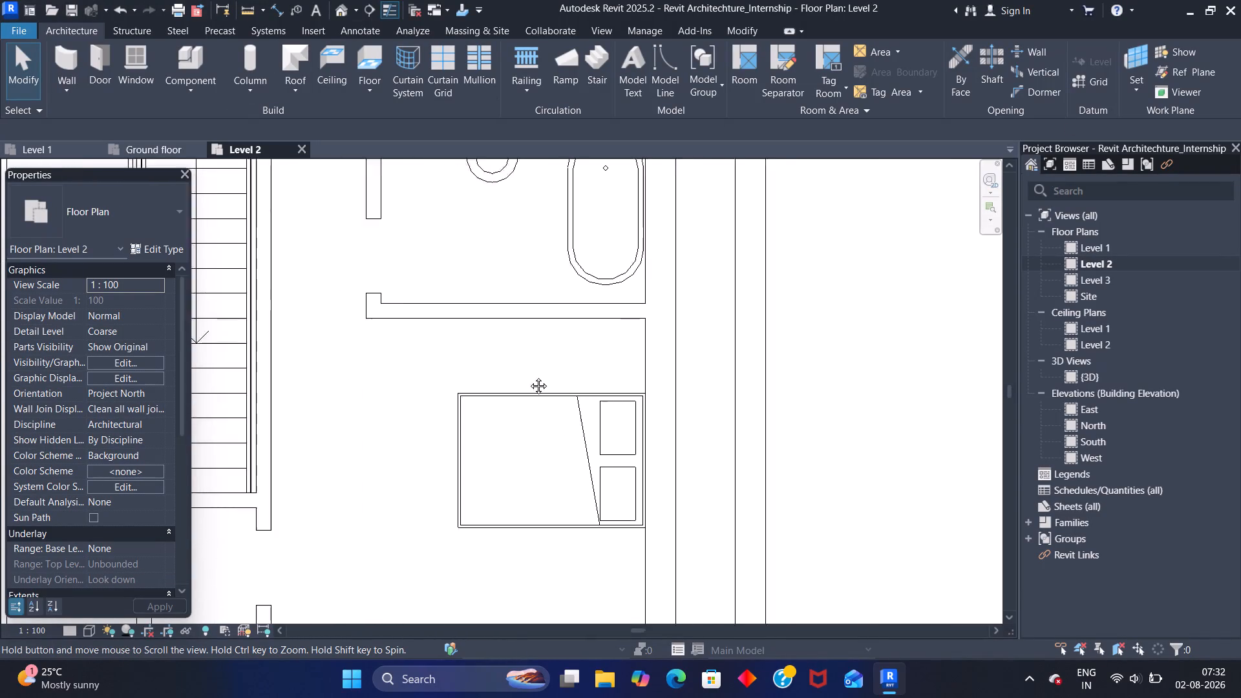
middle_click_drag(529, 376, 547, 380)
scroll(542, 375, "down", 5)
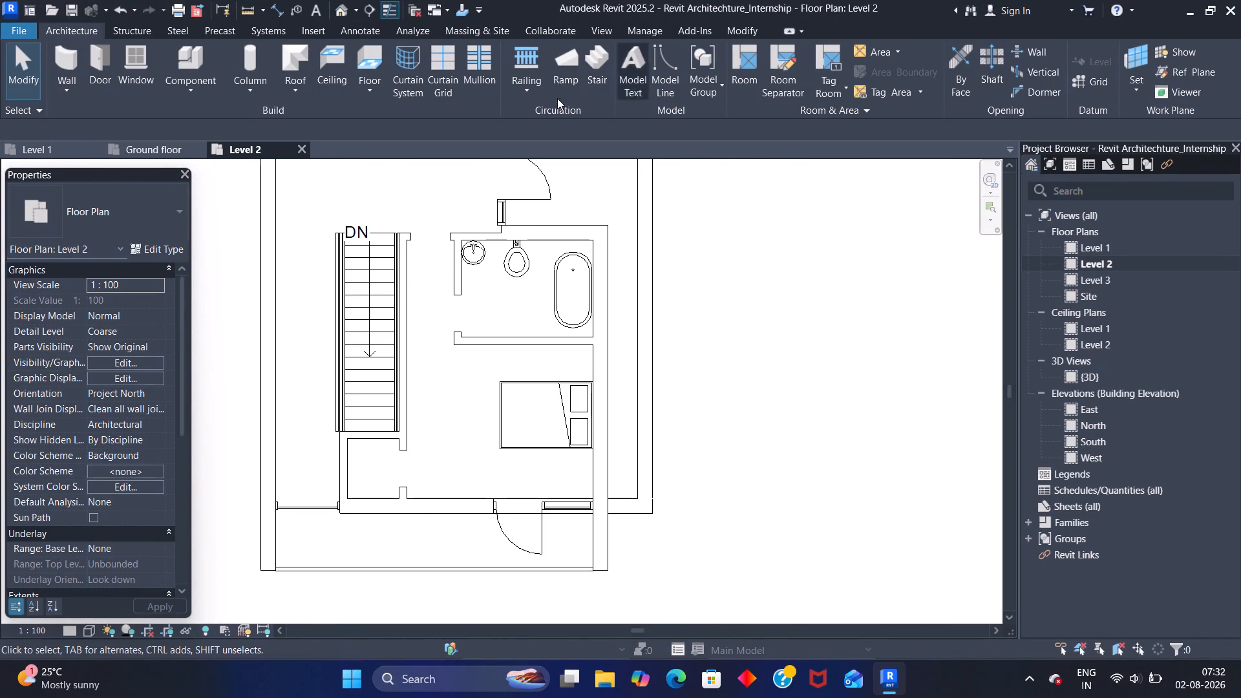
left_click(48, 152)
scroll(326, 304, "down", 1)
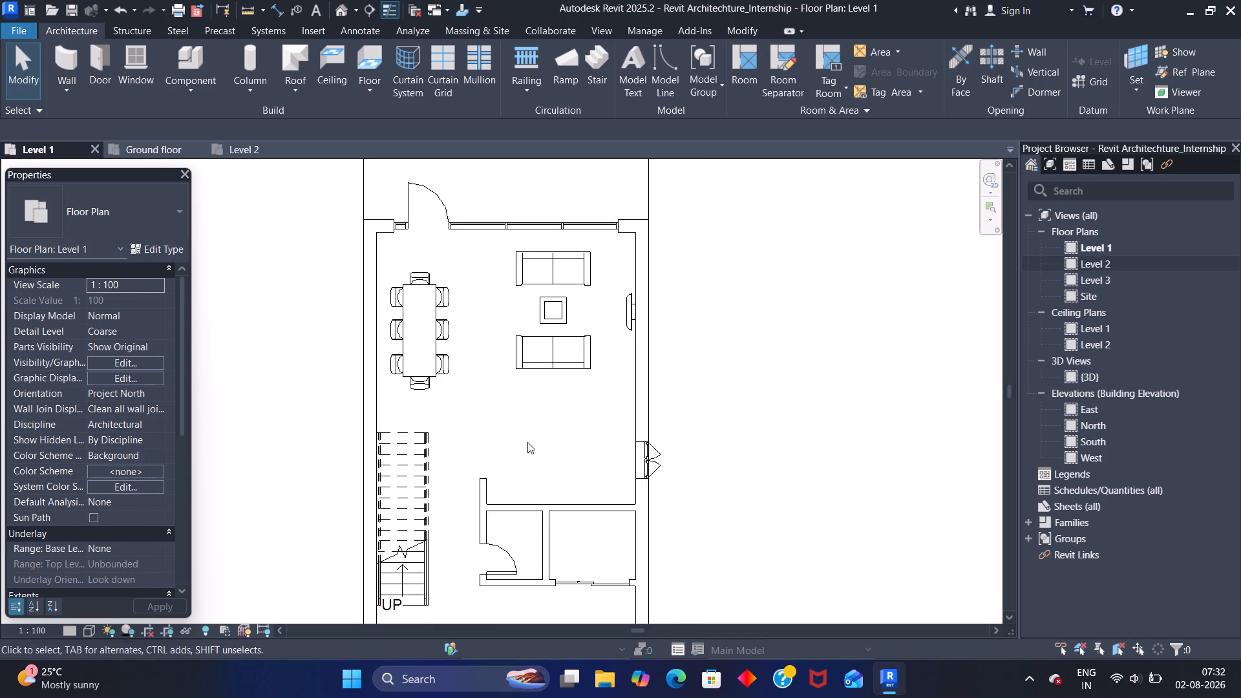
middle_click_drag(531, 441, 470, 298)
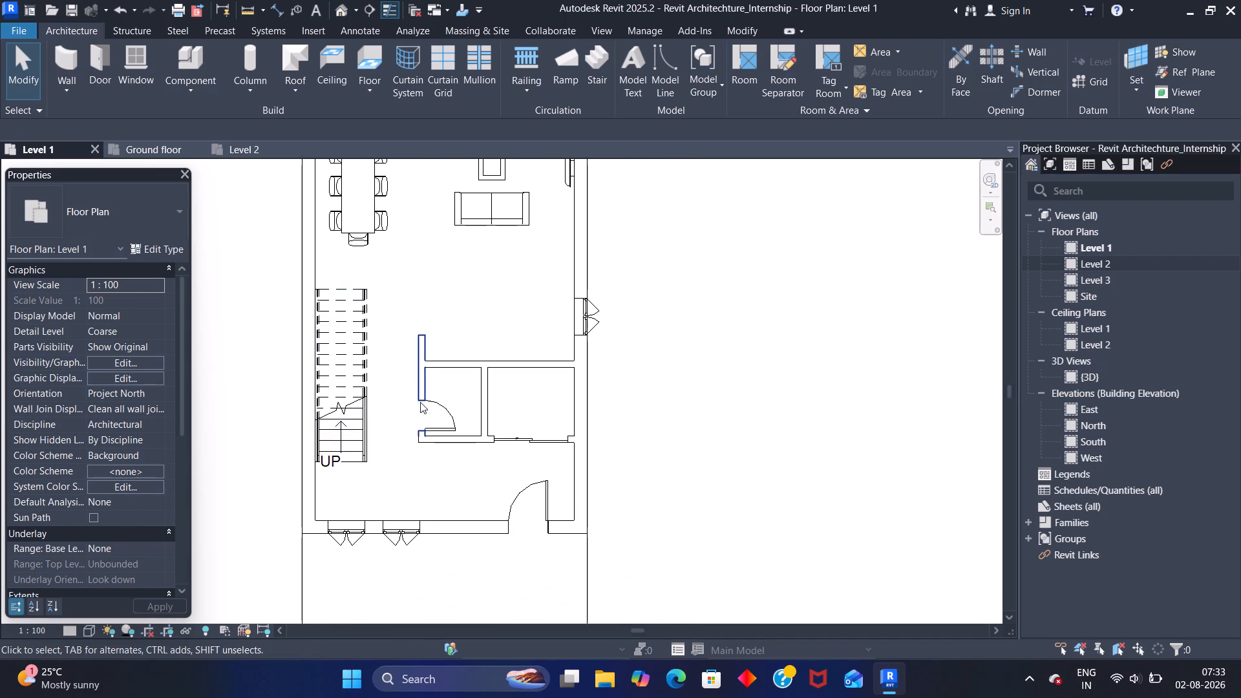
scroll(431, 401, "up", 9)
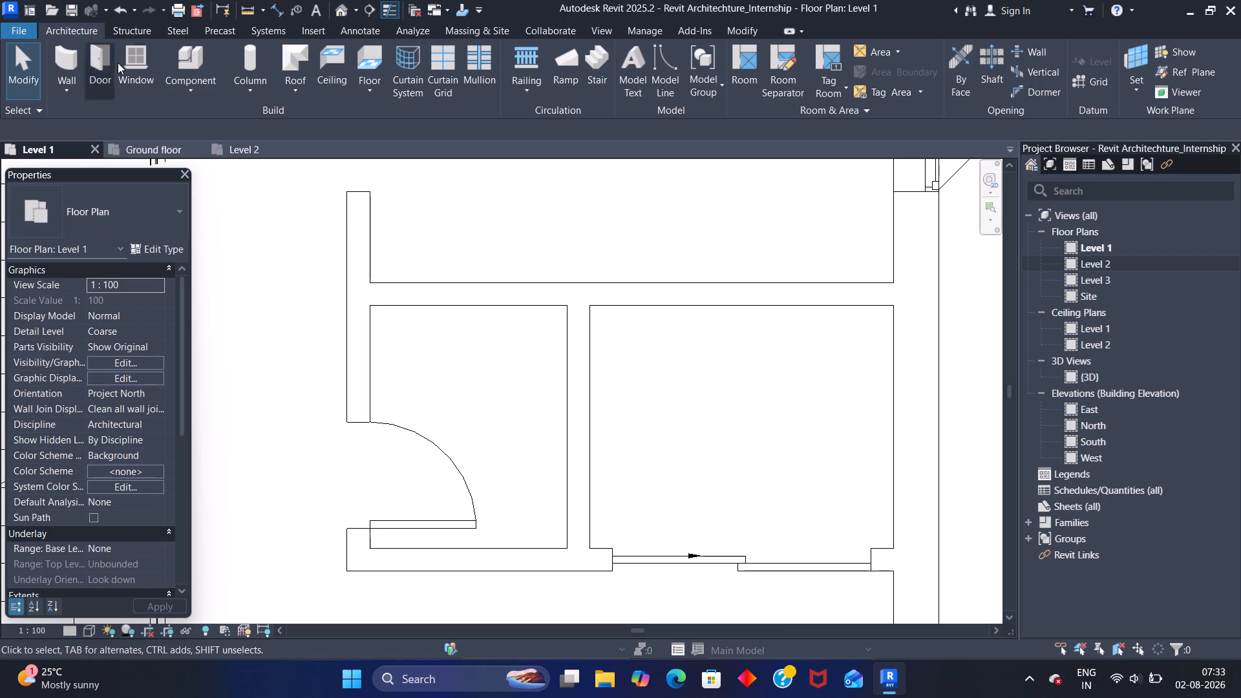
Place an M_Toilet-Commercial-Wall-3D, 380mm Seat Height, on the small room's north wall, about 472 mm from the west wall and 320 mm from the east wall.
left_click(176, 59)
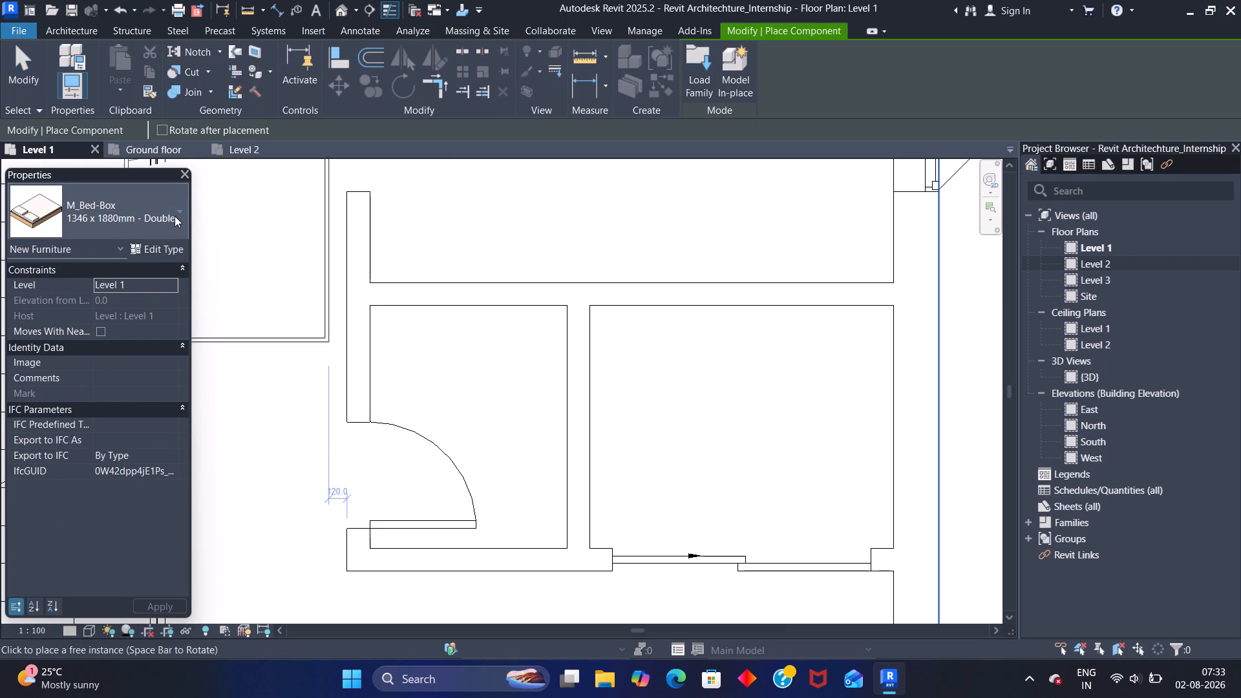
left_click(182, 207)
scroll(77, 295, "down", 3)
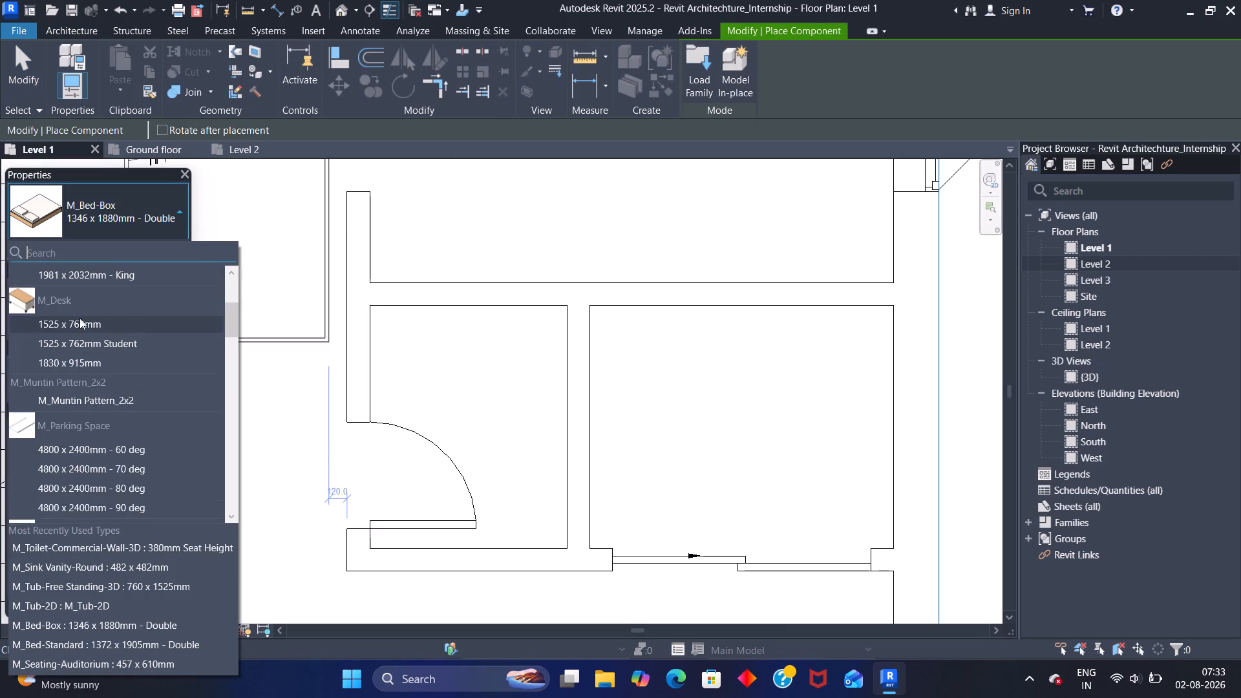
scroll(81, 313, "down", 4)
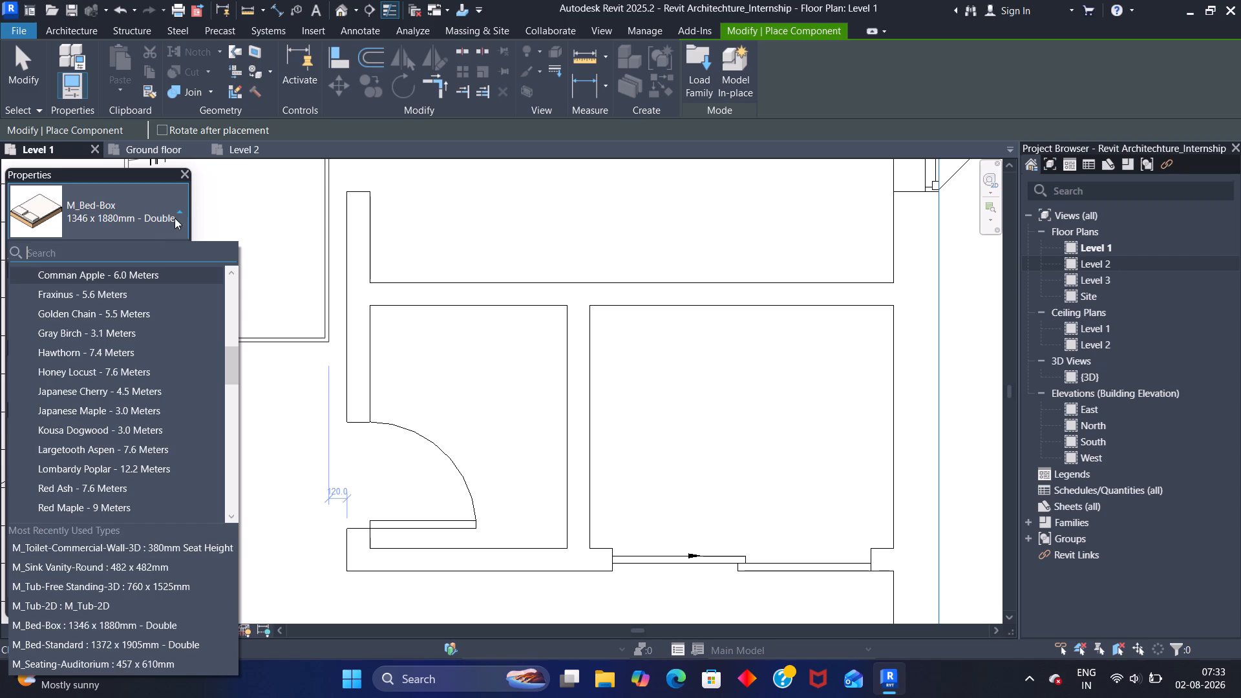
left_click(180, 212)
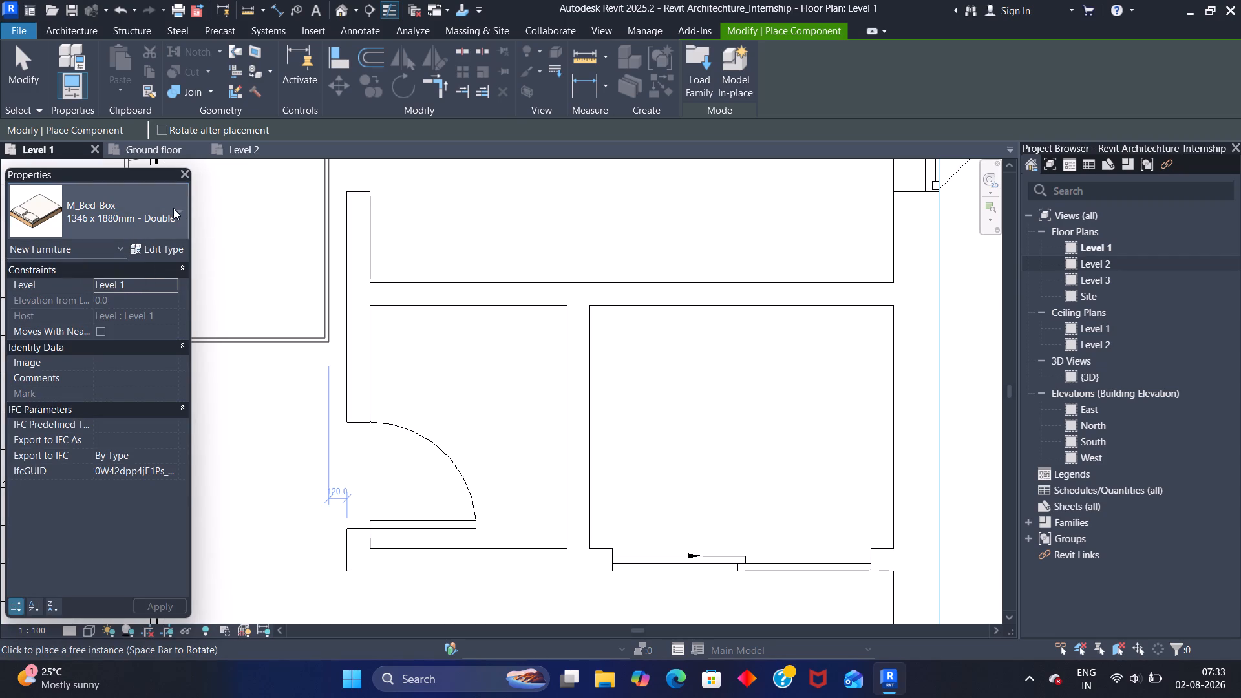
left_click(173, 208)
left_click(78, 249)
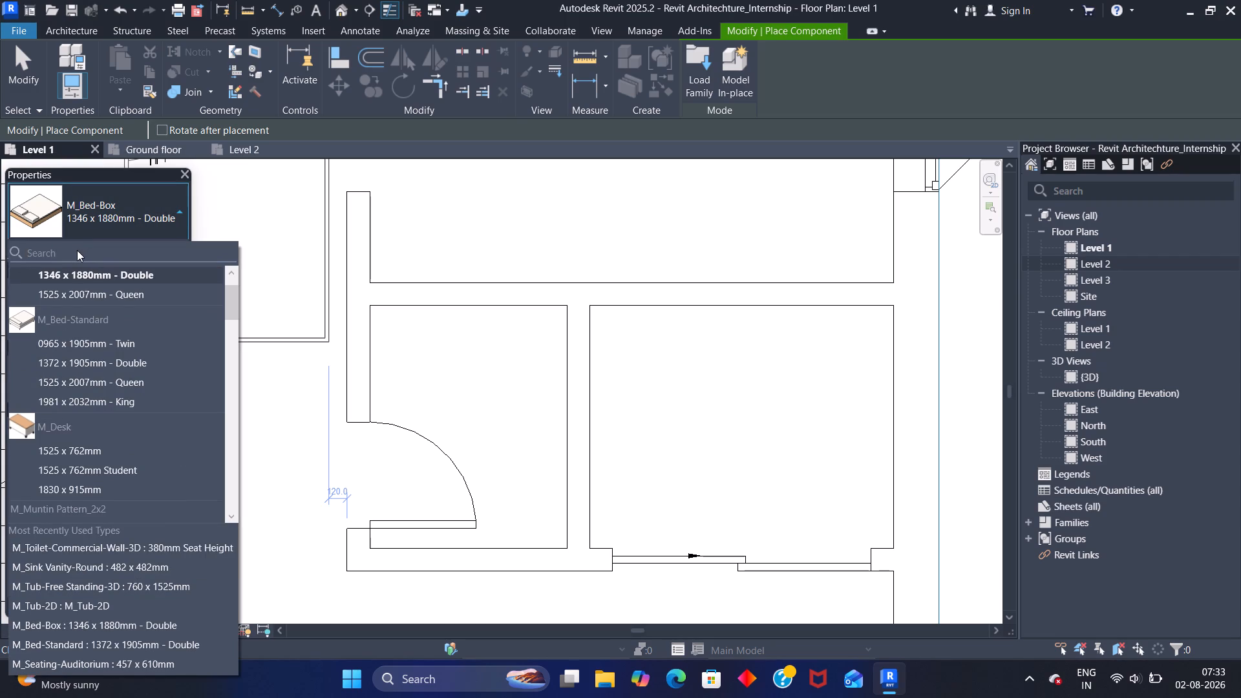
key("t")
key("o")
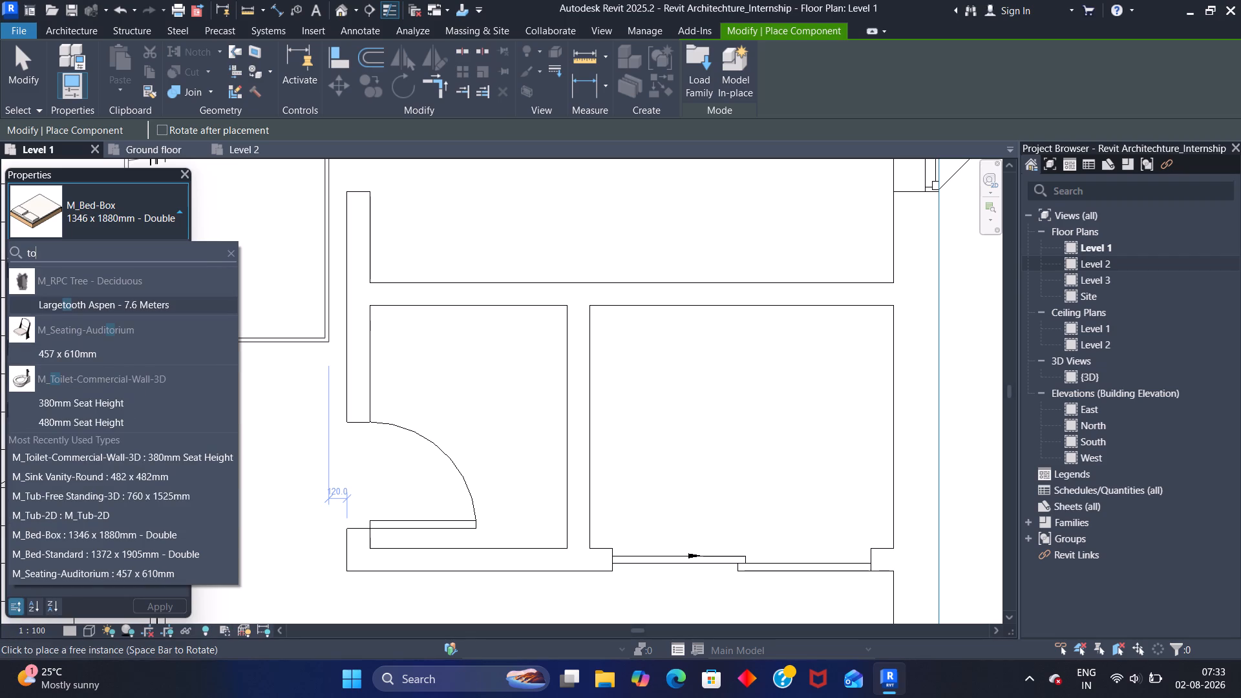
left_click(10, 383)
left_click(94, 405)
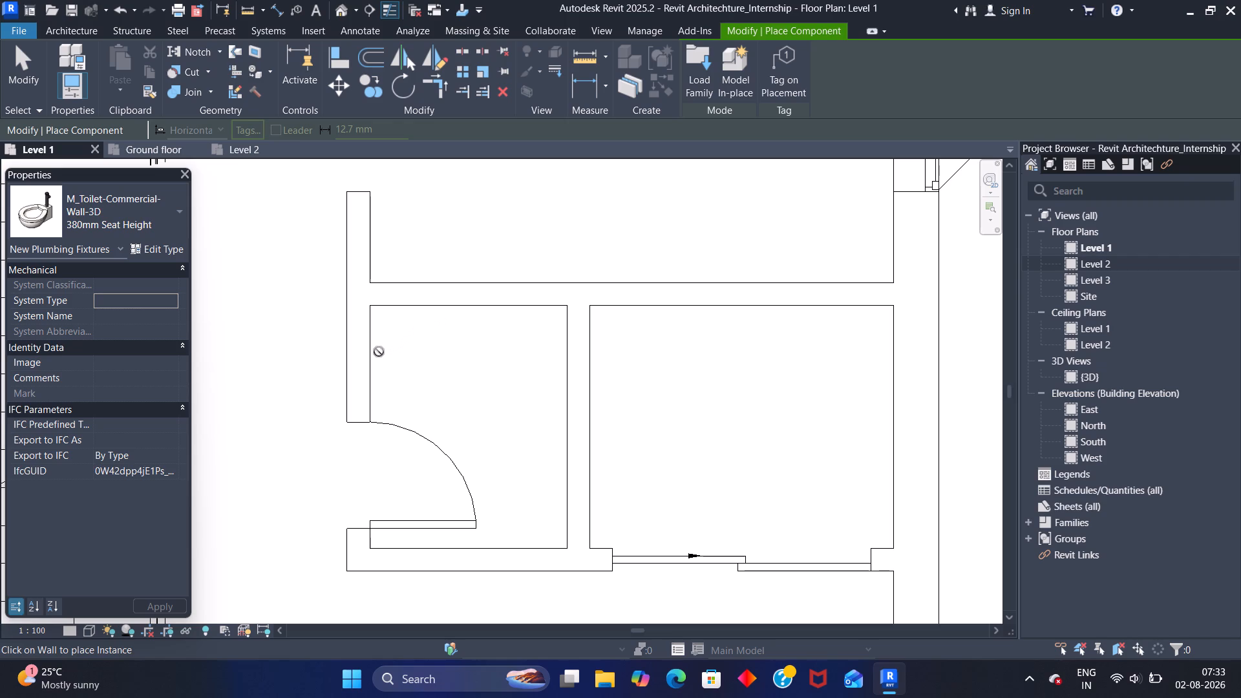
left_click(481, 312)
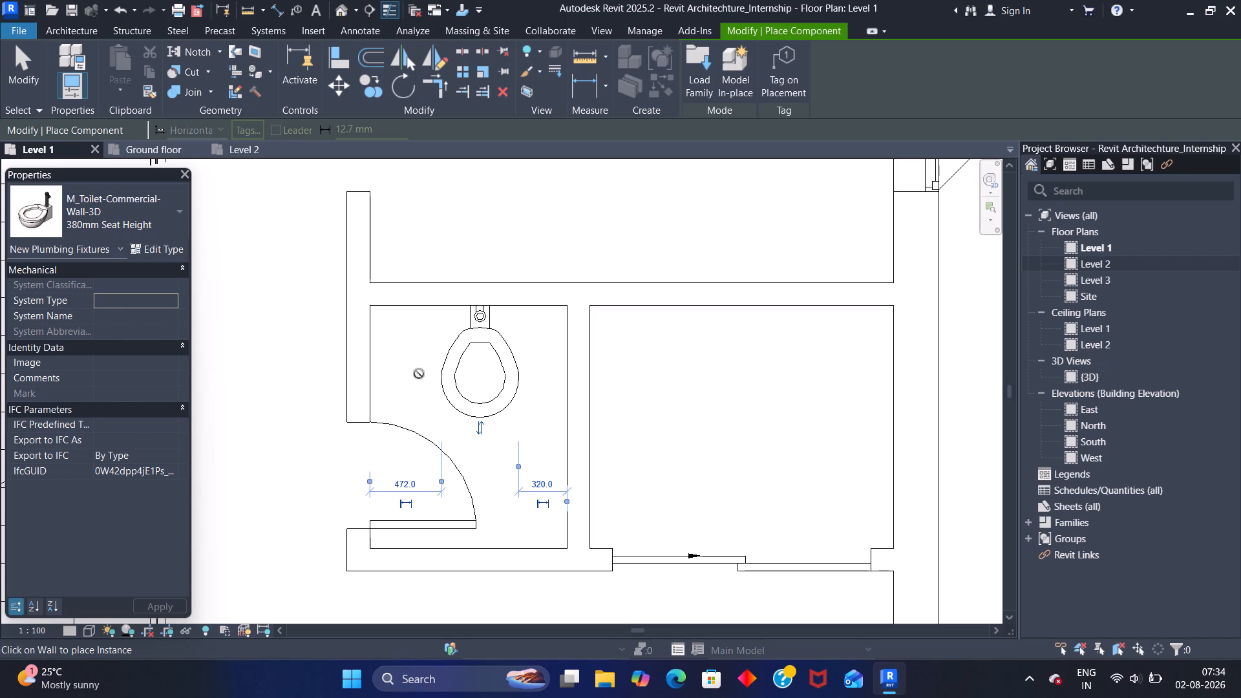
Place a 482 x 482mm M_Sink Vanity-Round against the small room's east wall, faucet facing that wall, centred about 480 mm from the south wall.
left_click(175, 207)
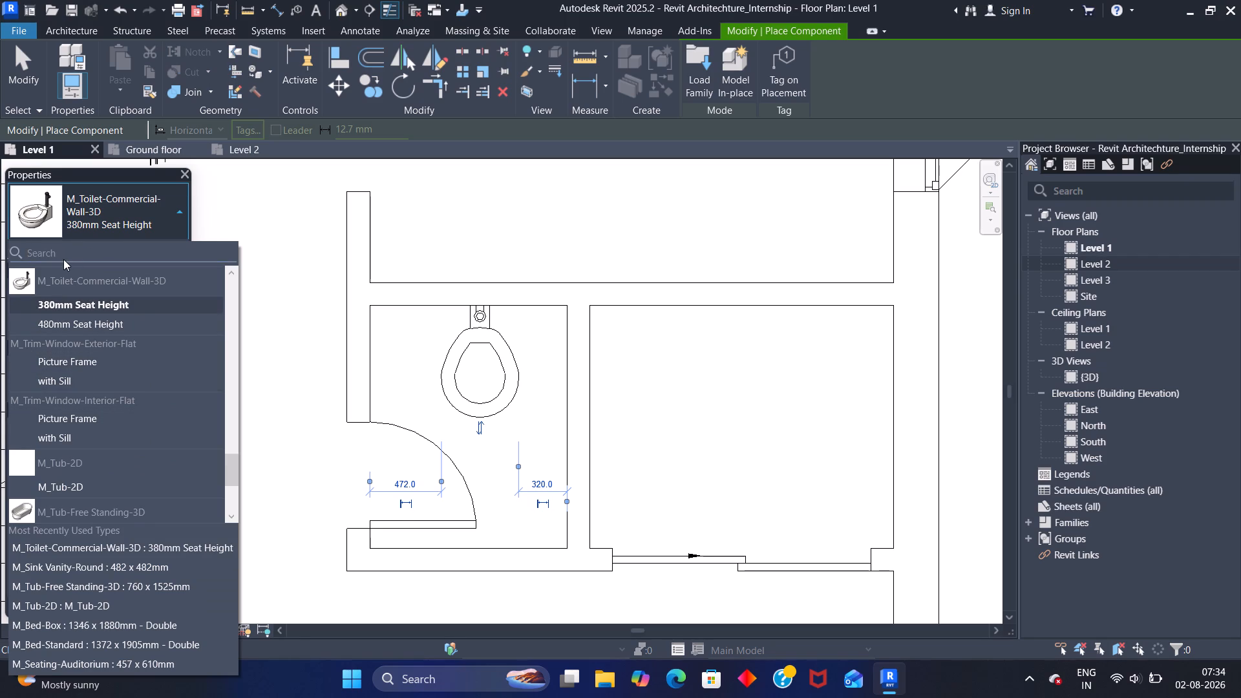
type("sin")
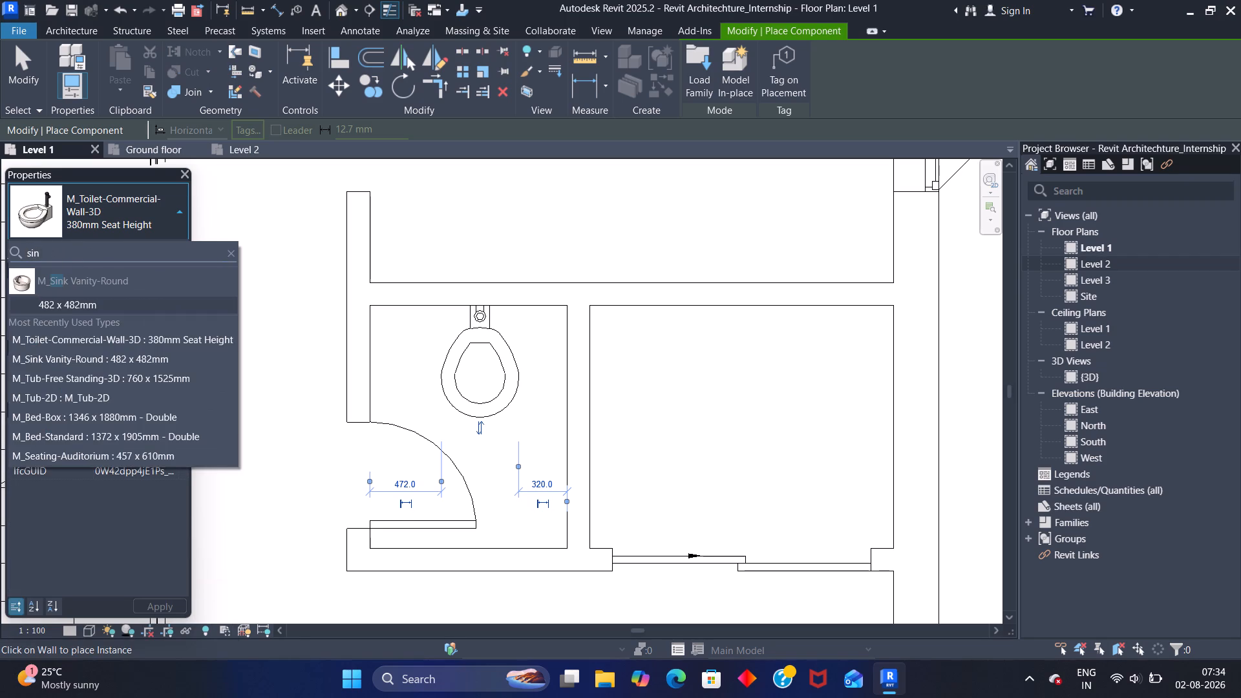
left_click(143, 302)
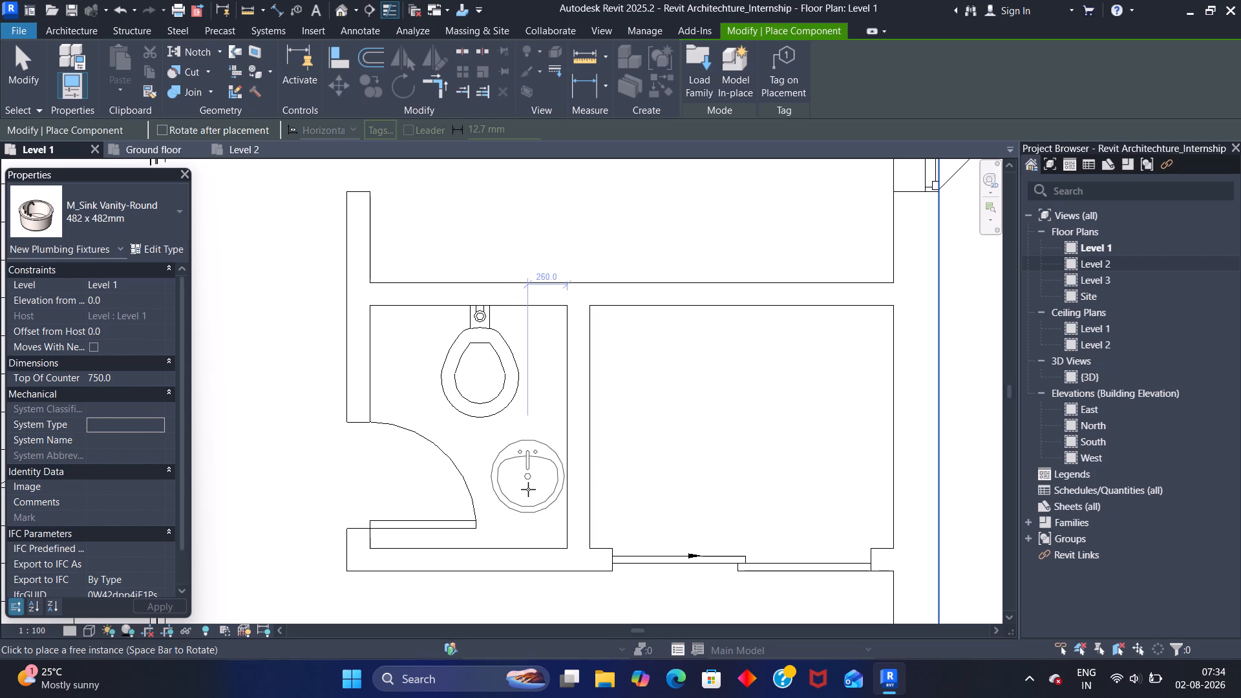
key("space")
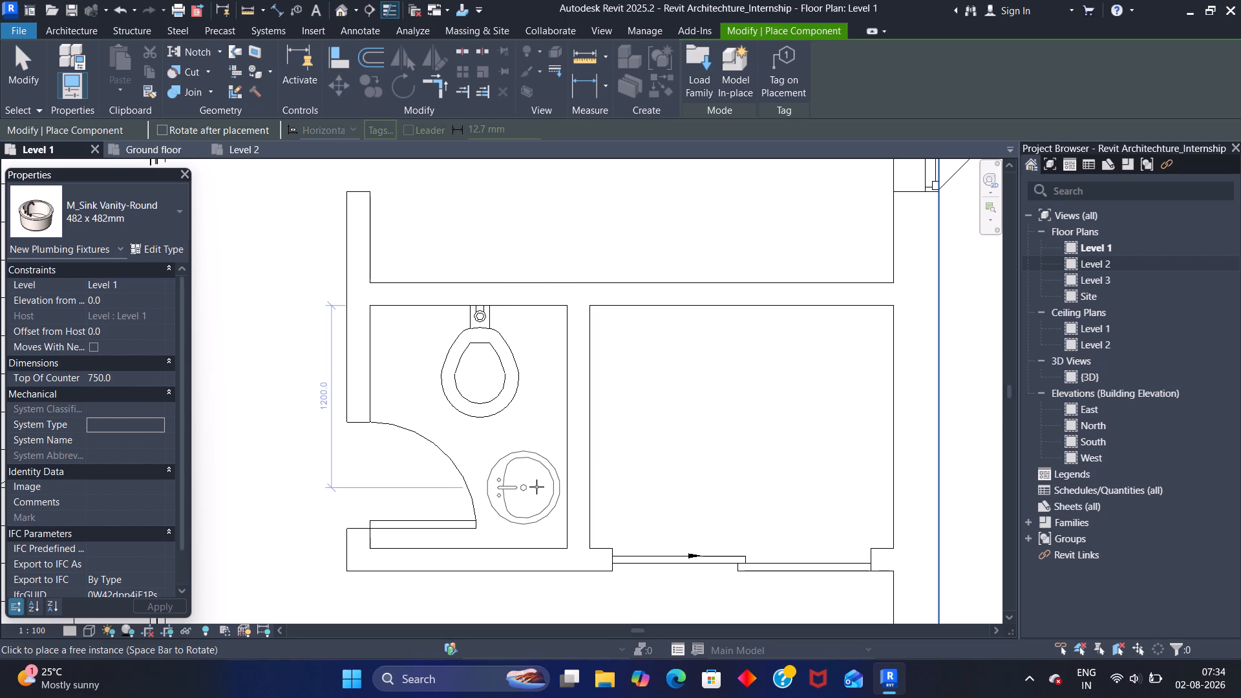
key("space")
key("space")
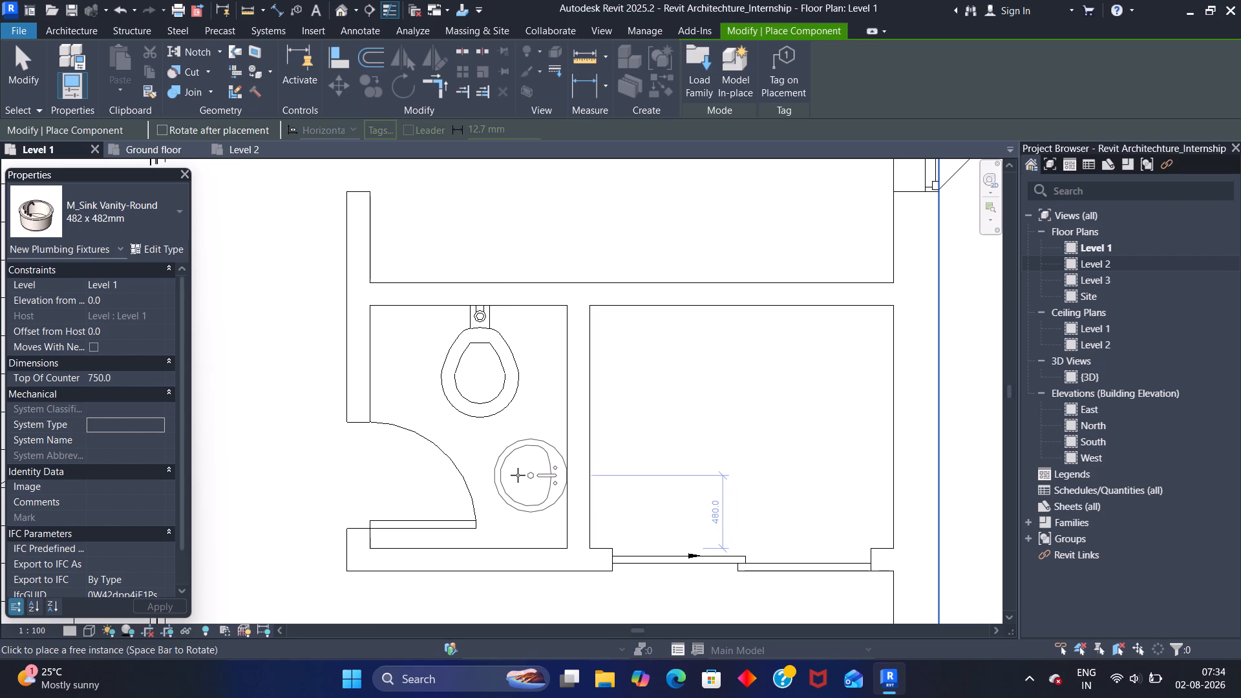
left_click(518, 475)
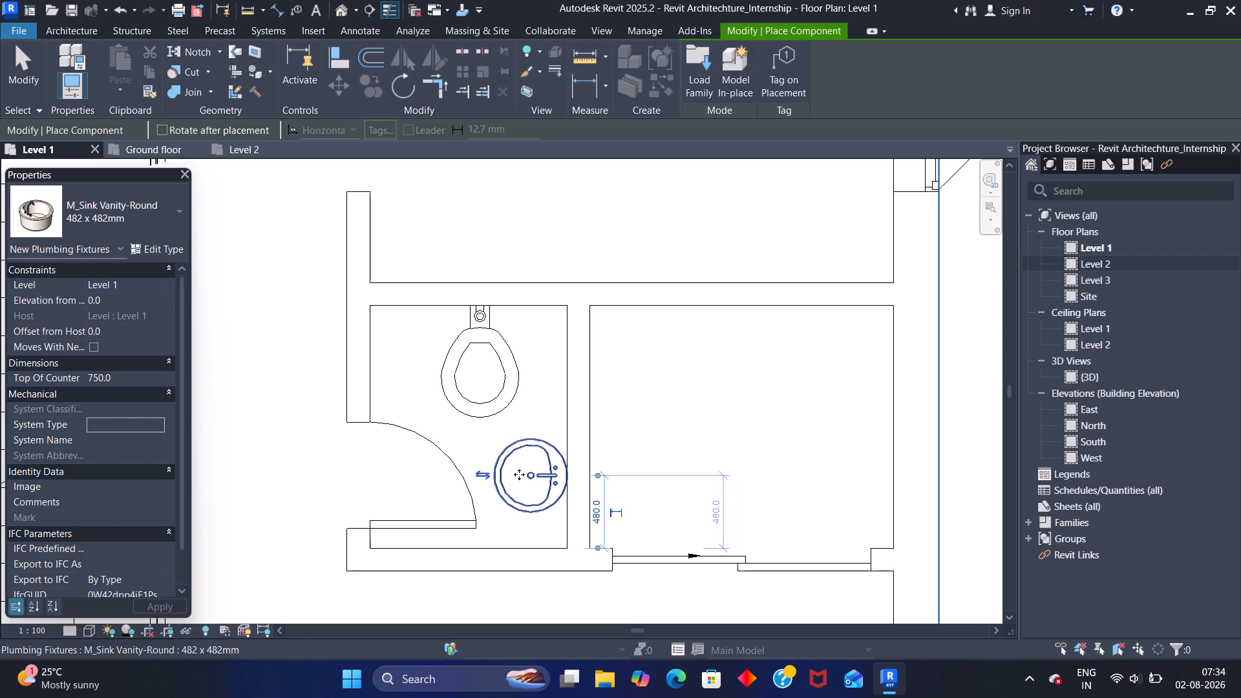
key("Escape")
key("Escape")
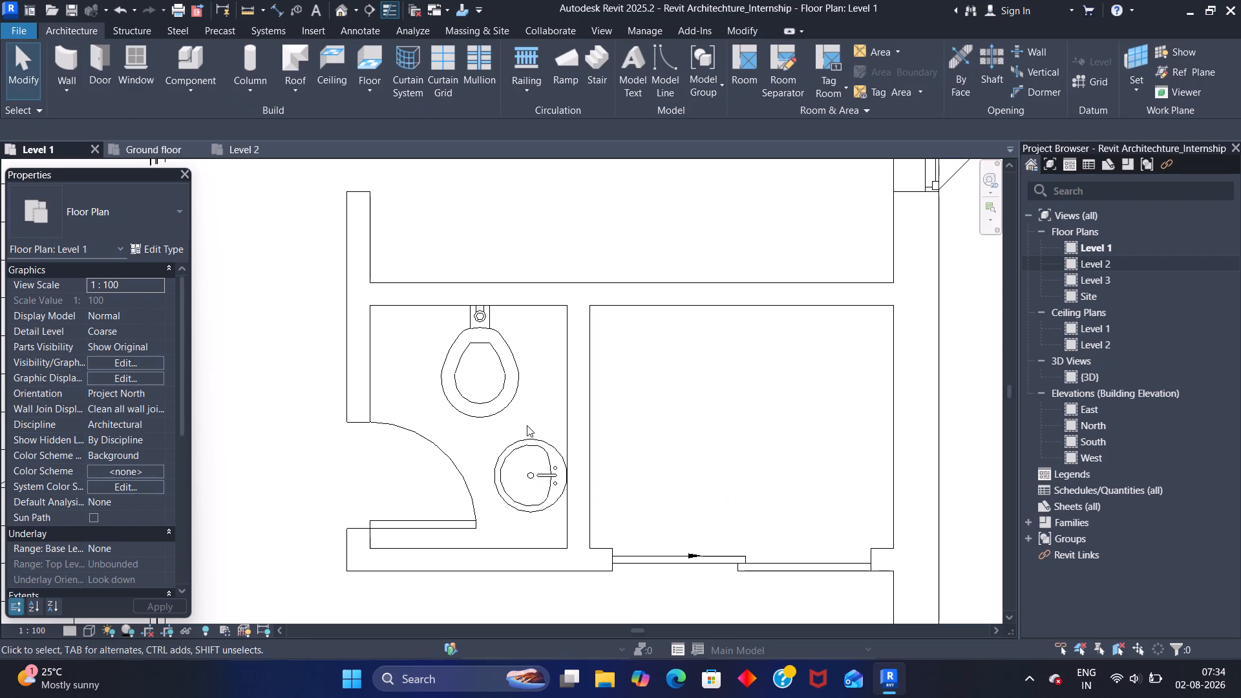
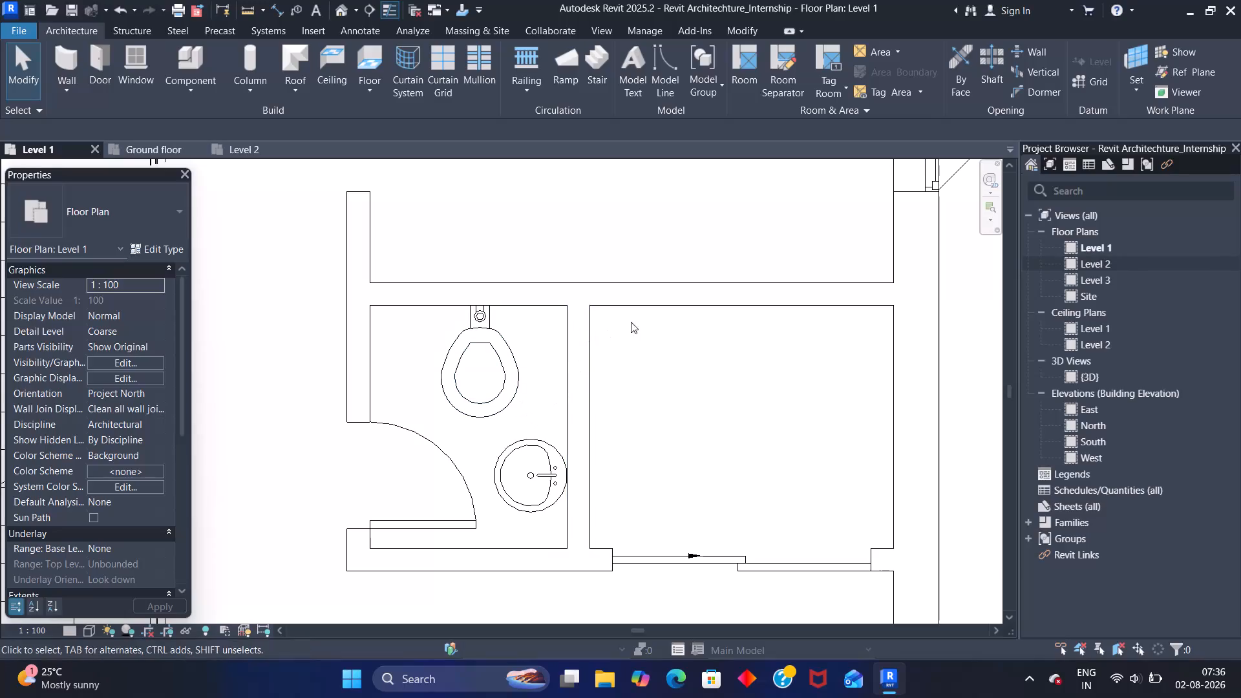
Start placing a component and search the loaded family types for "sto", clearing the search at the end.
scroll(634, 350, "down", 1)
middle_click_drag(634, 359, 633, 358)
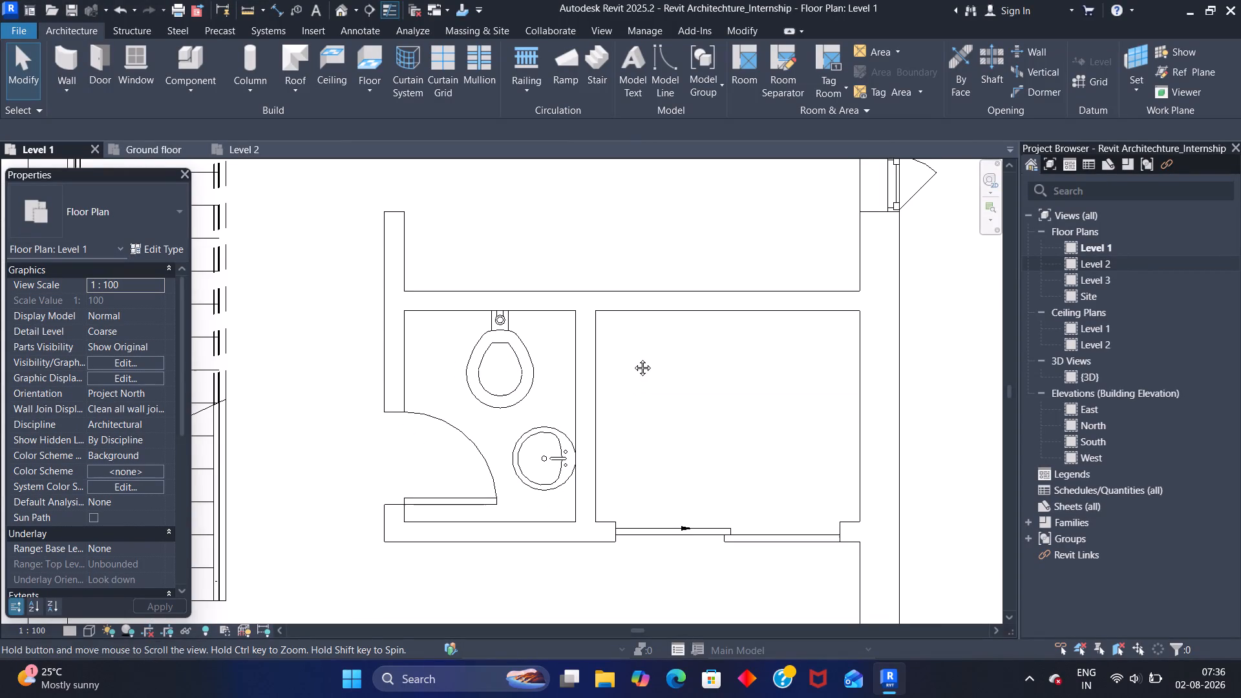
middle_click_drag(633, 358, 575, 337)
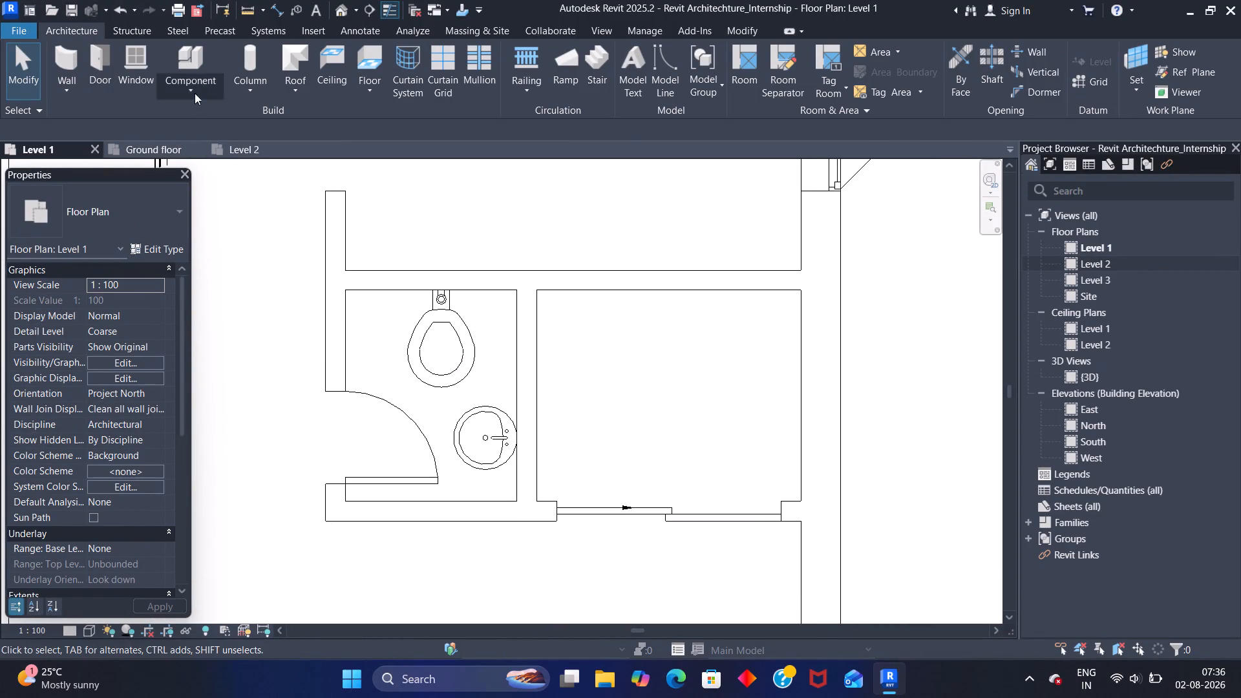
left_click(192, 59)
left_click(179, 210)
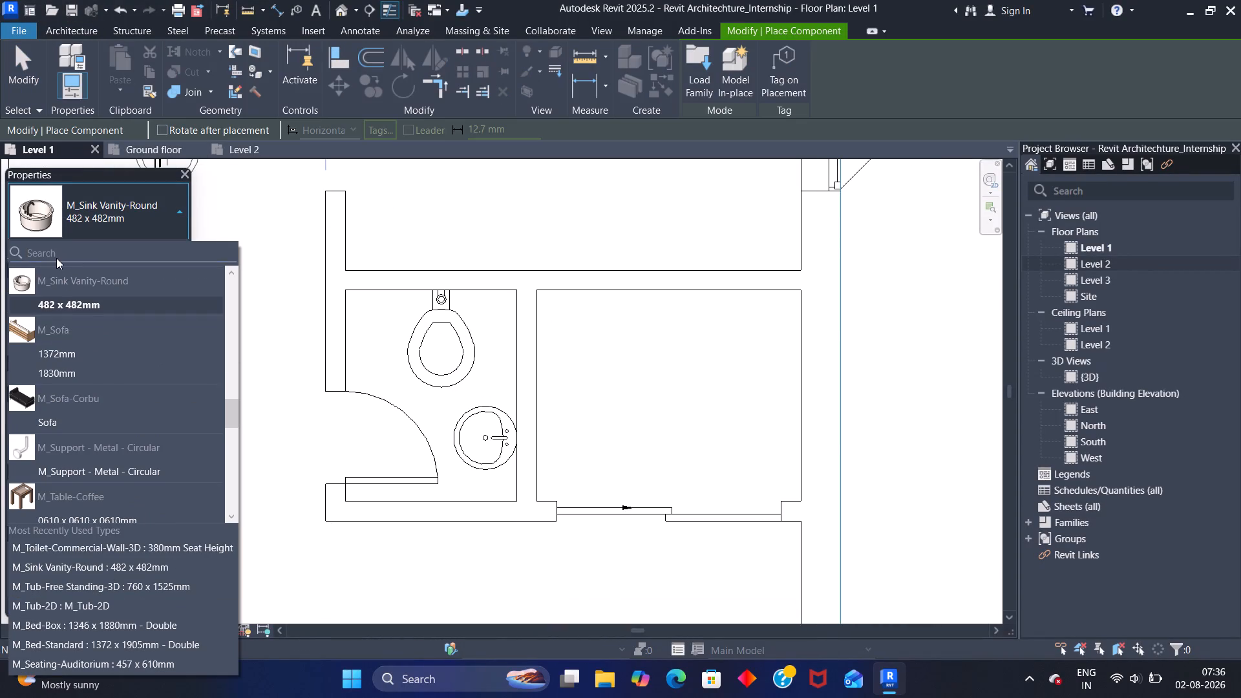
type("st")
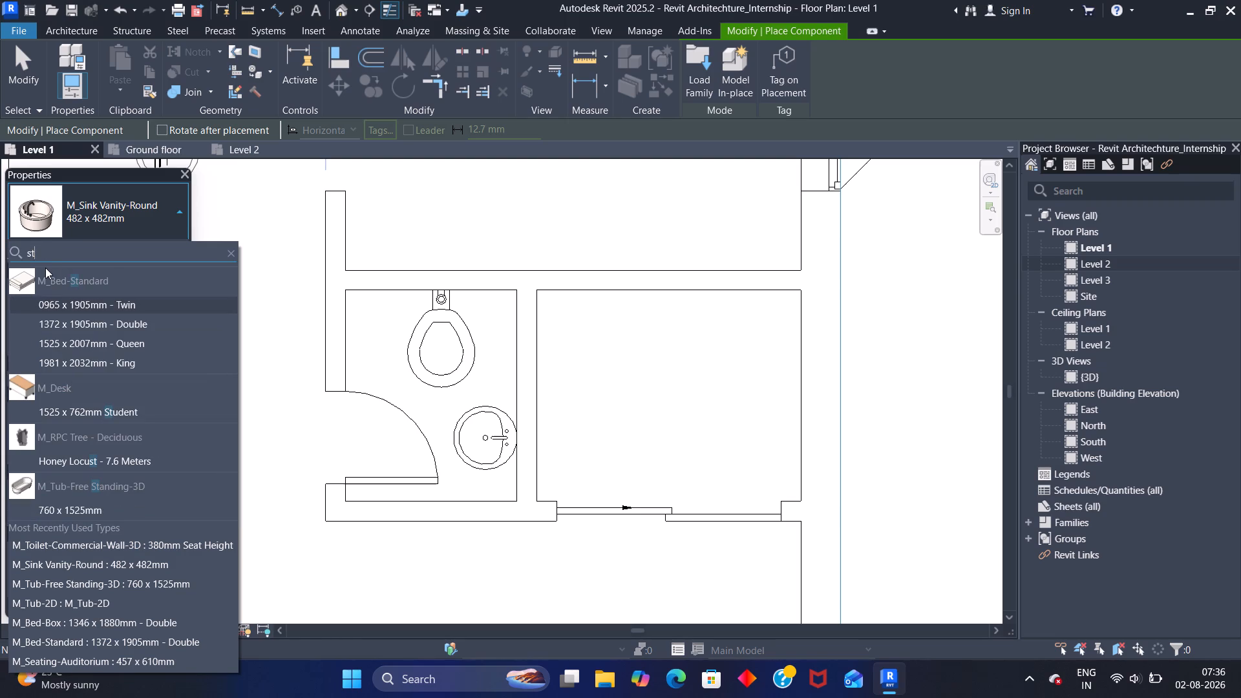
key("o")
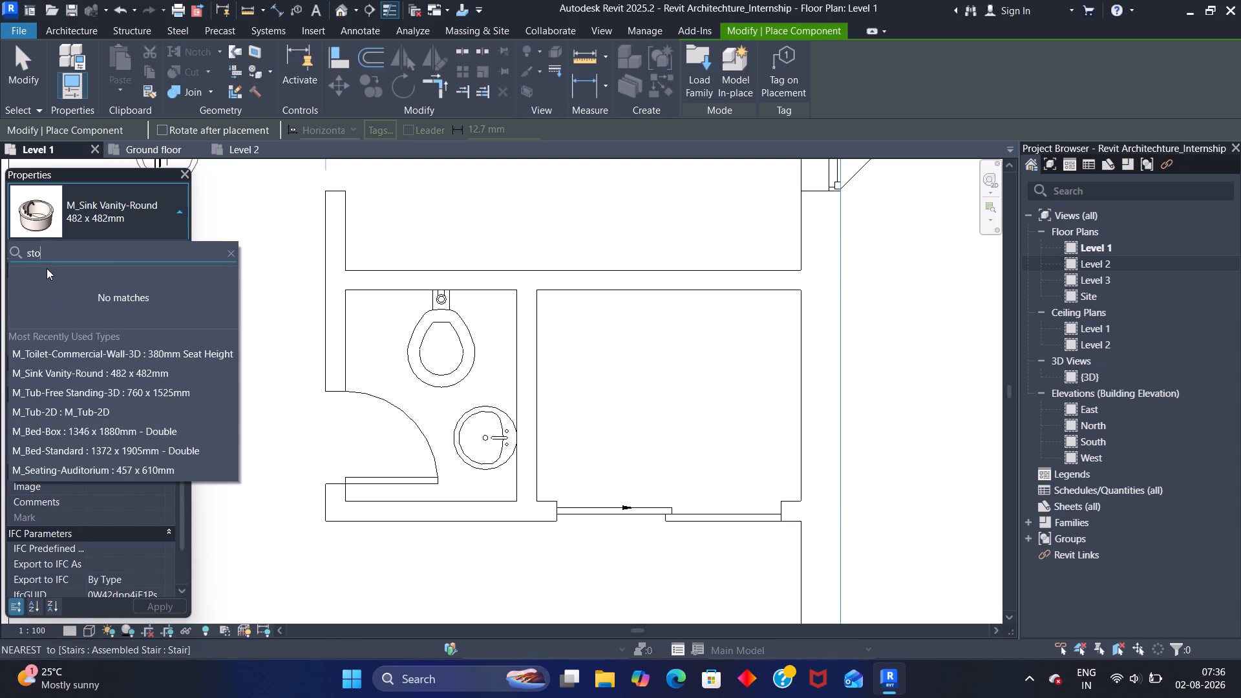
key("BackSpace")
key("BackSpace")
key("BackSpace")
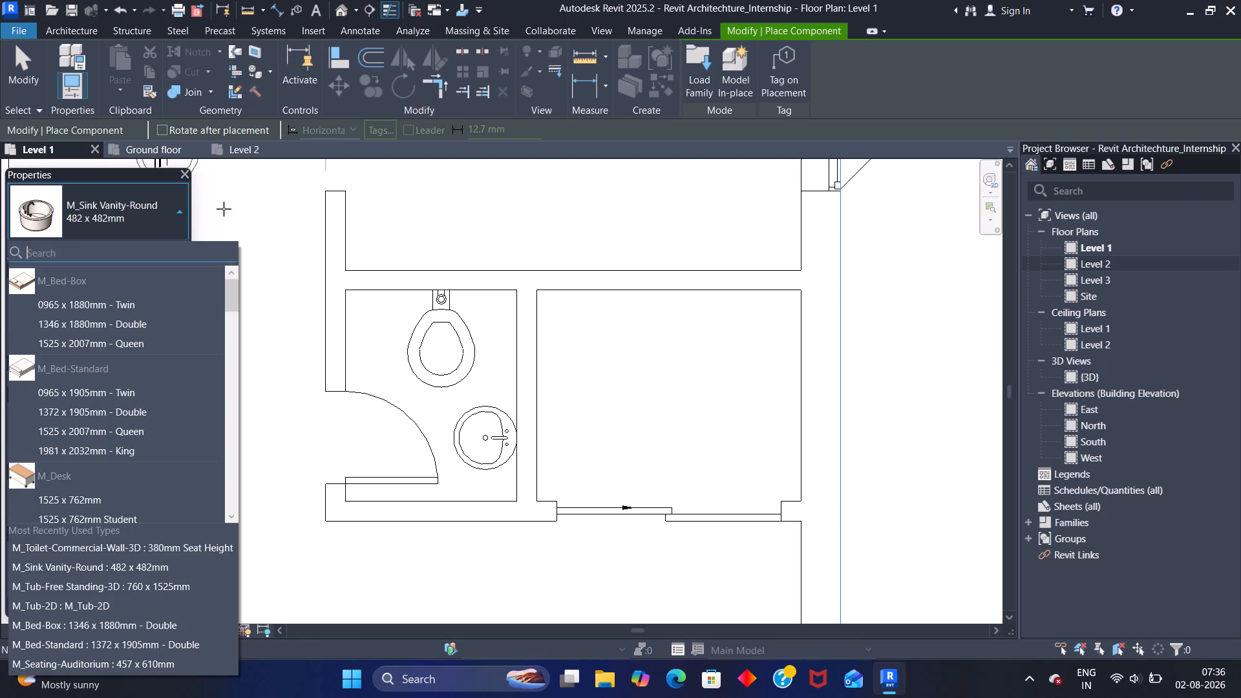
Open the US library folder for loading a family and look through its category folders, including Profiles.
left_click(700, 82)
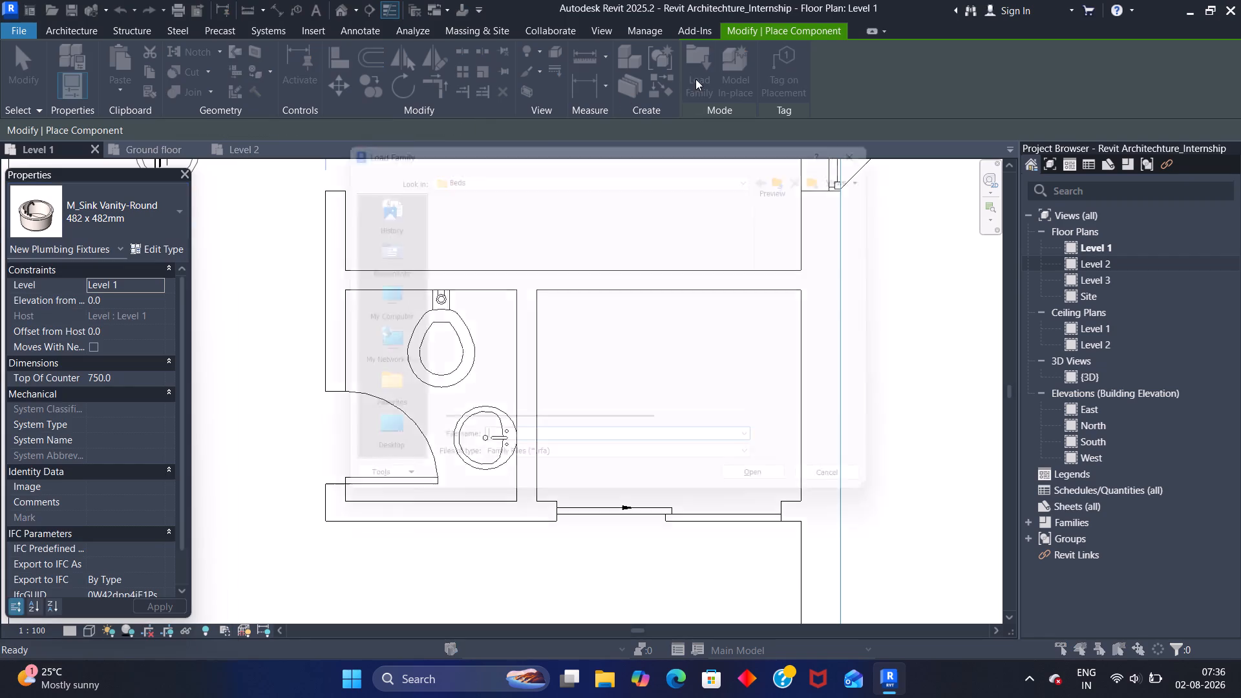
left_click(765, 165)
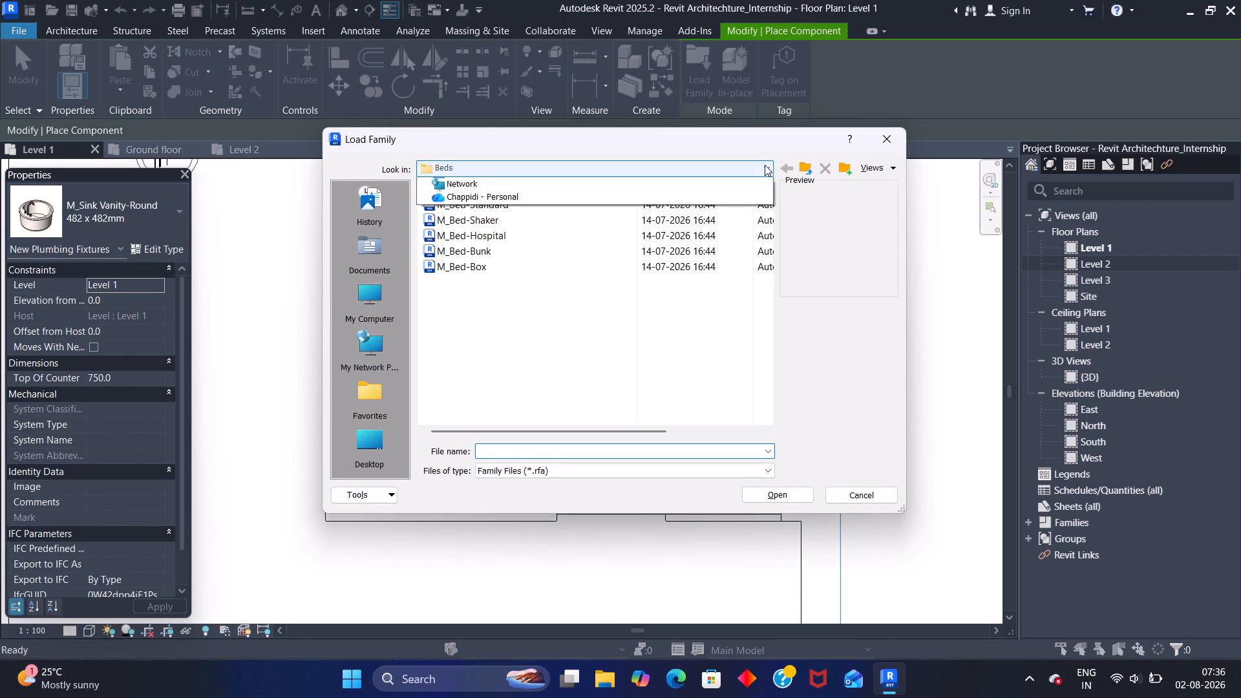
double_click(555, 289)
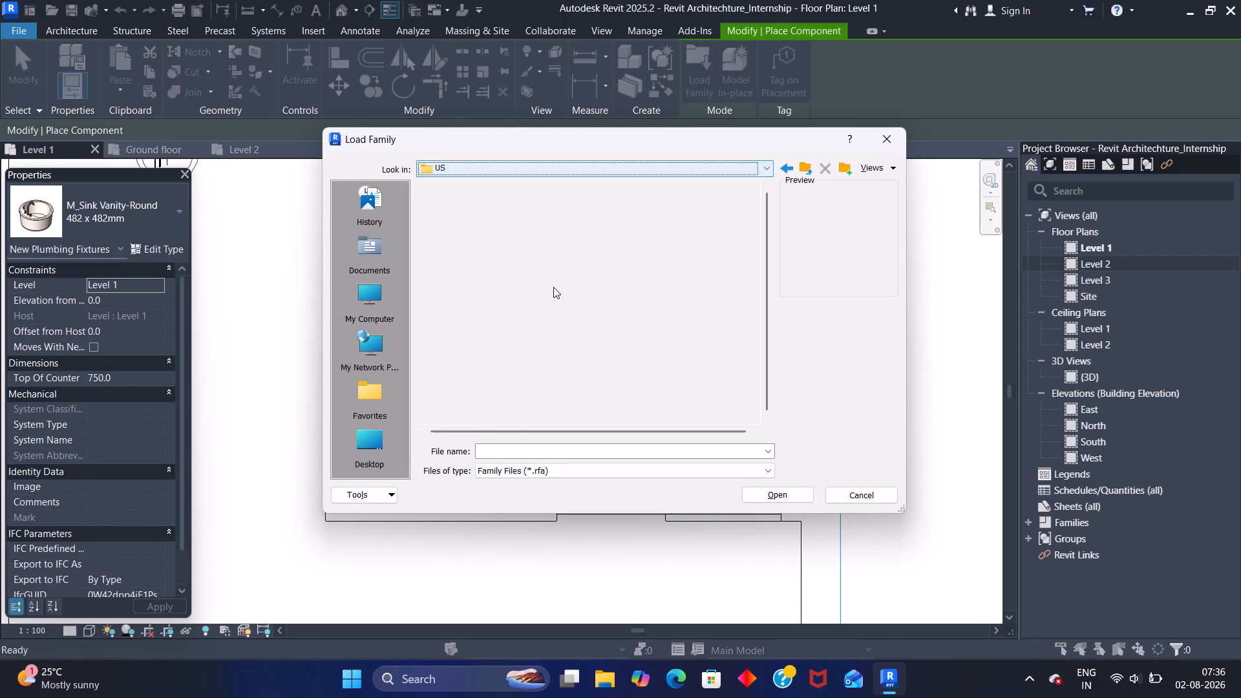
scroll(501, 323, "down", 4)
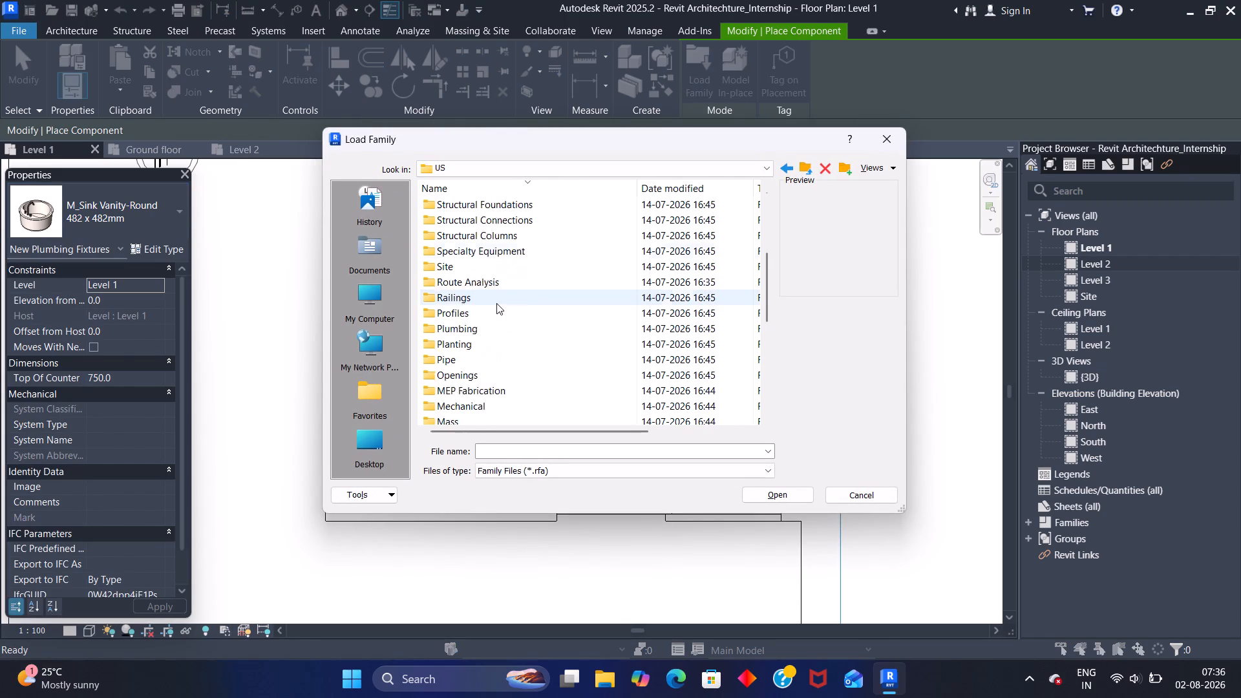
scroll(496, 303, "down", 8)
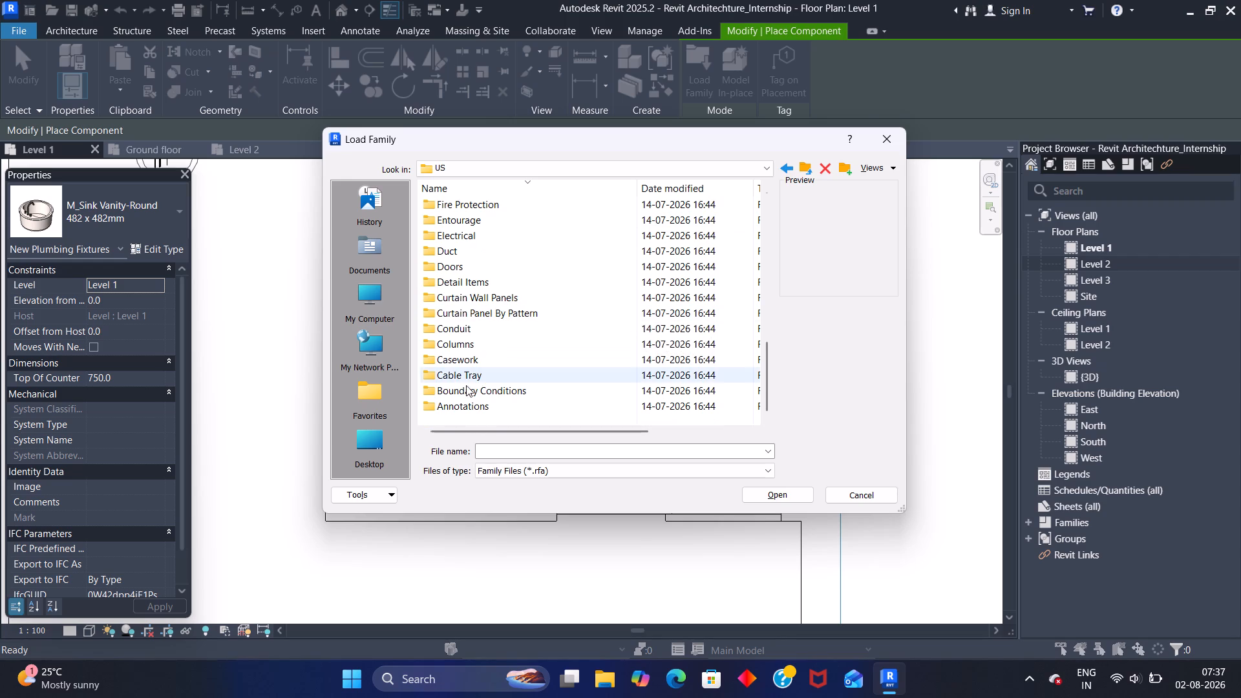
scroll(459, 374, "up", 3)
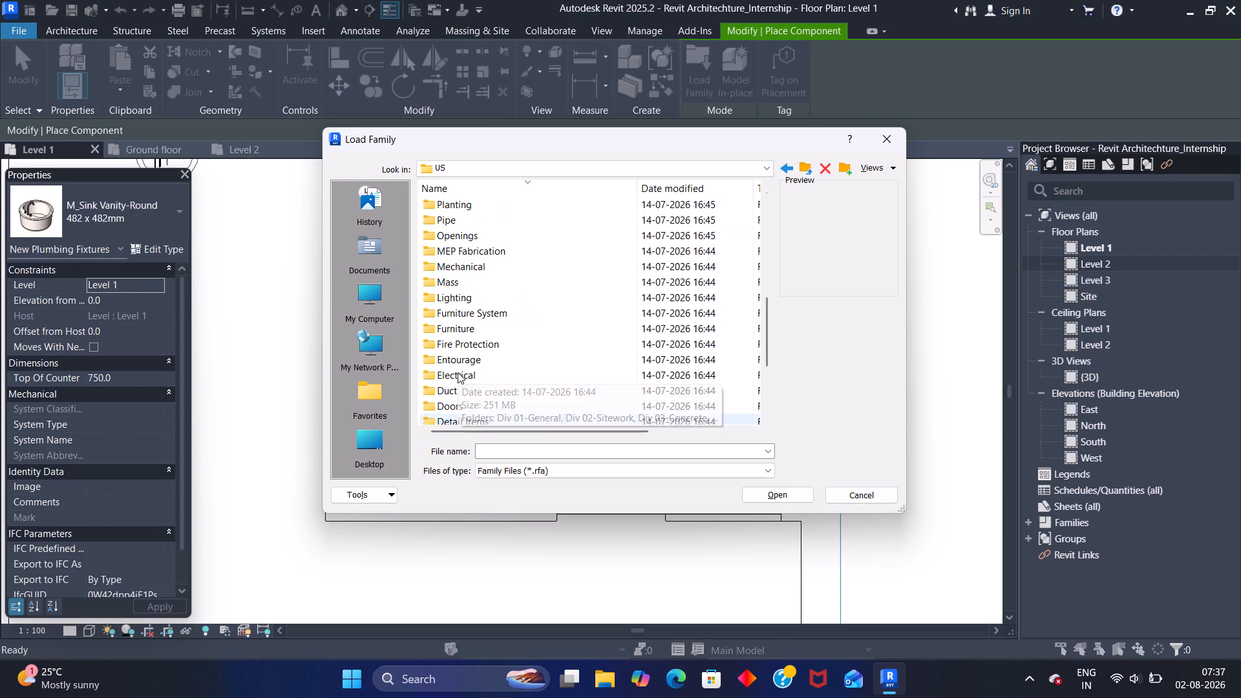
scroll(456, 370, "up", 2)
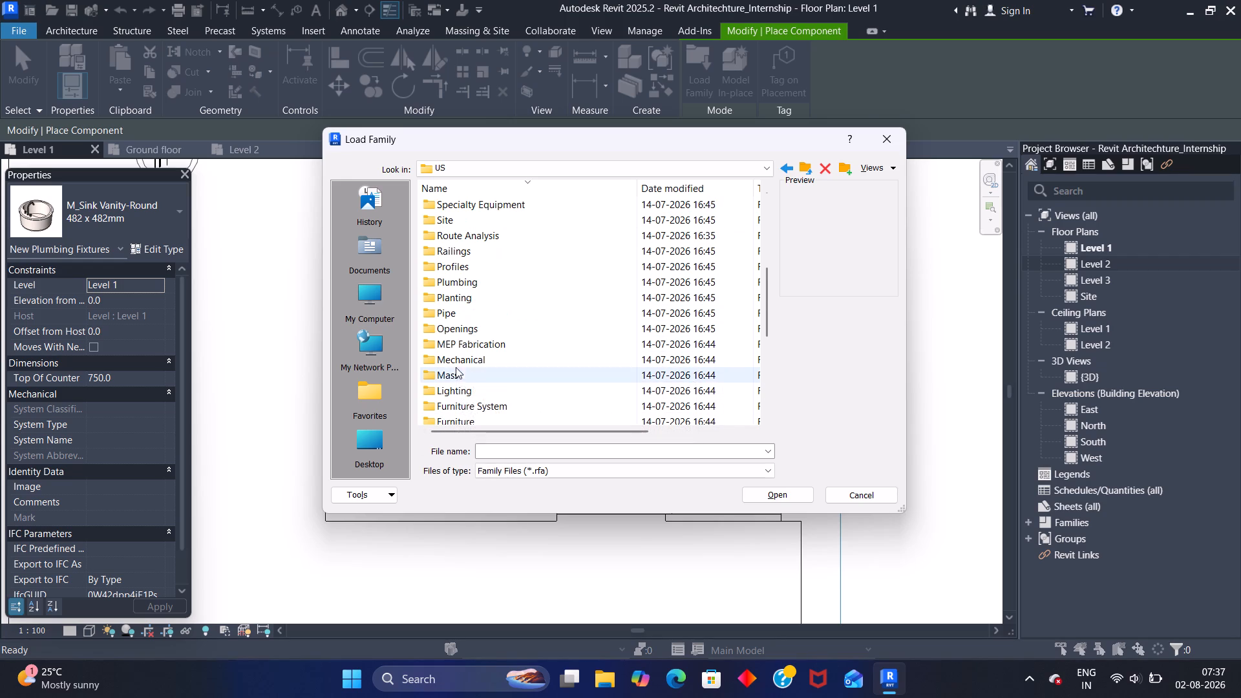
double_click(491, 271)
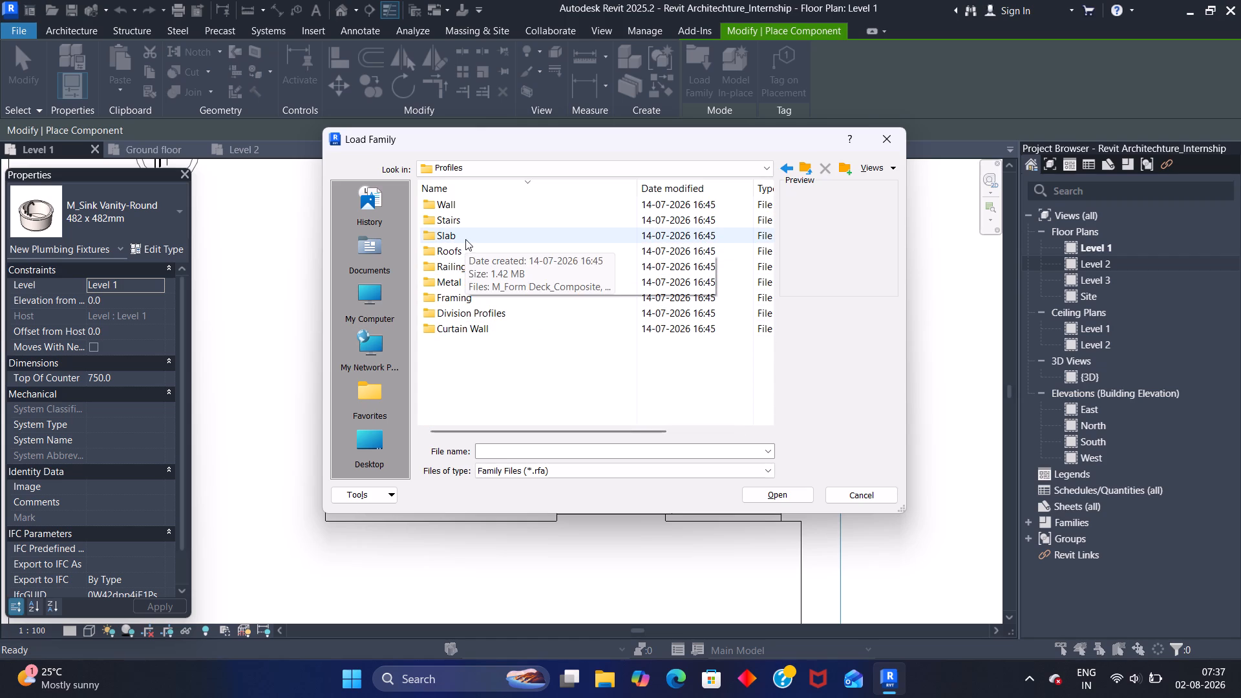
left_click(783, 169)
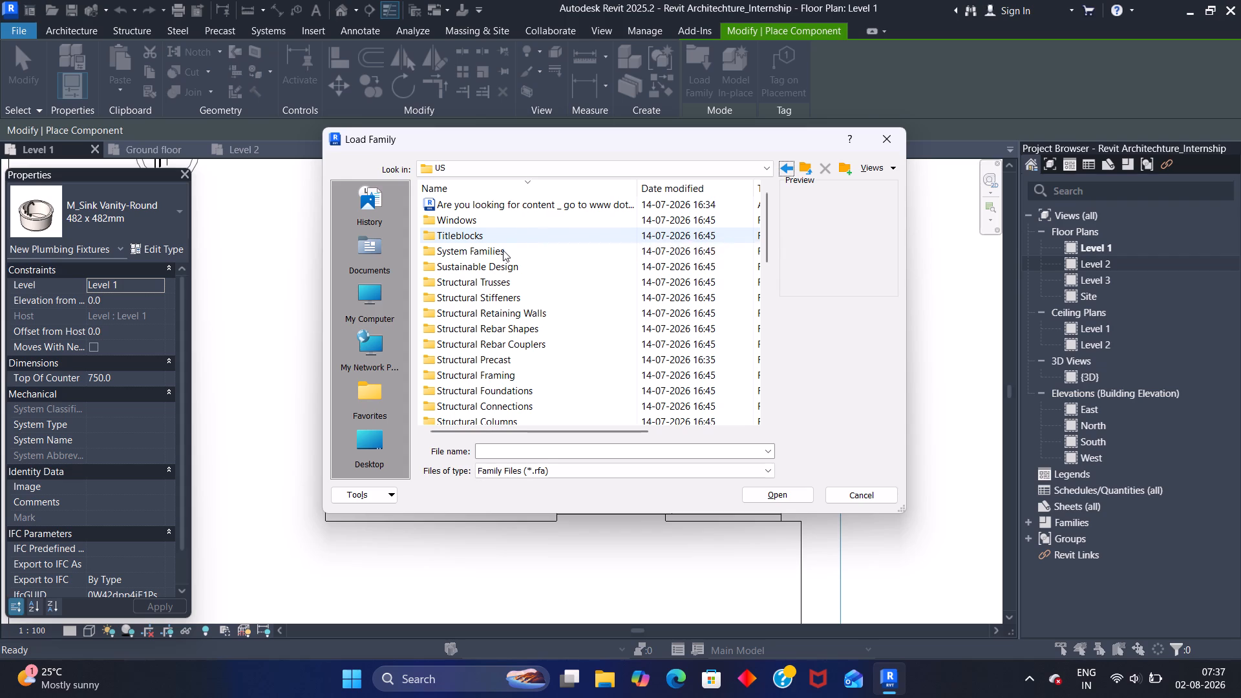
Check the System Families, Sustainable Design and Specialty Equipment folders of the US library for a suitable family.
double_click(503, 250)
double_click(530, 256)
double_click(536, 249)
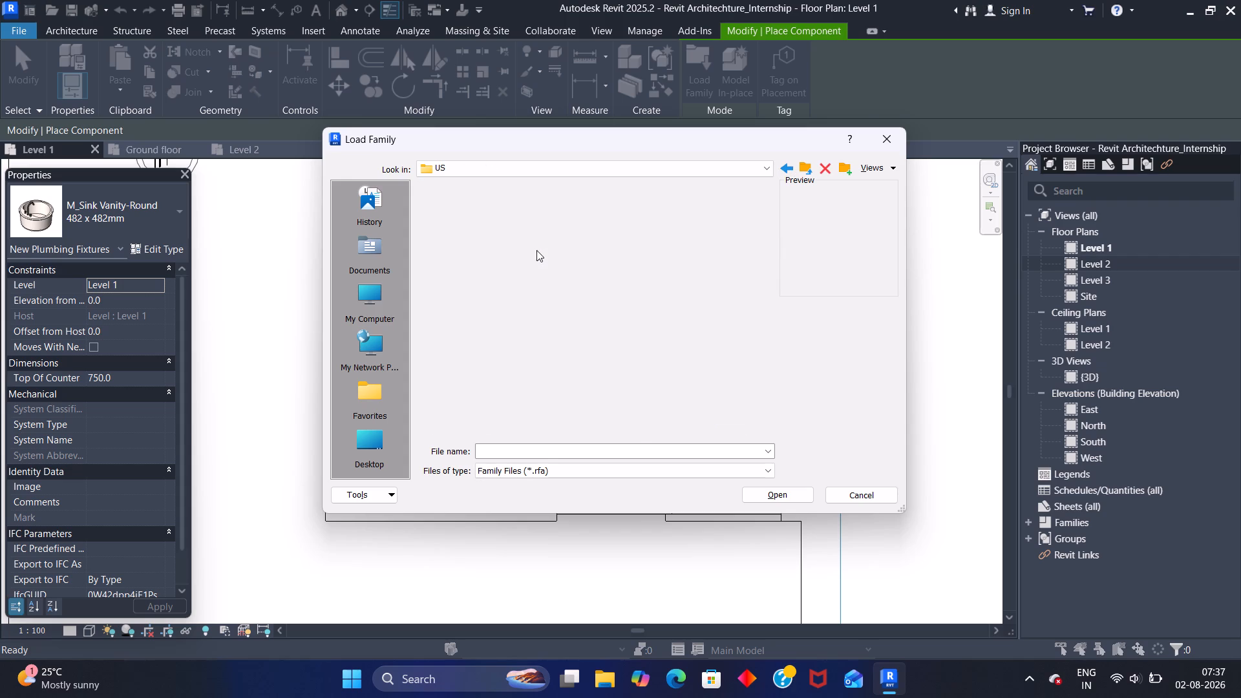
left_click(783, 165)
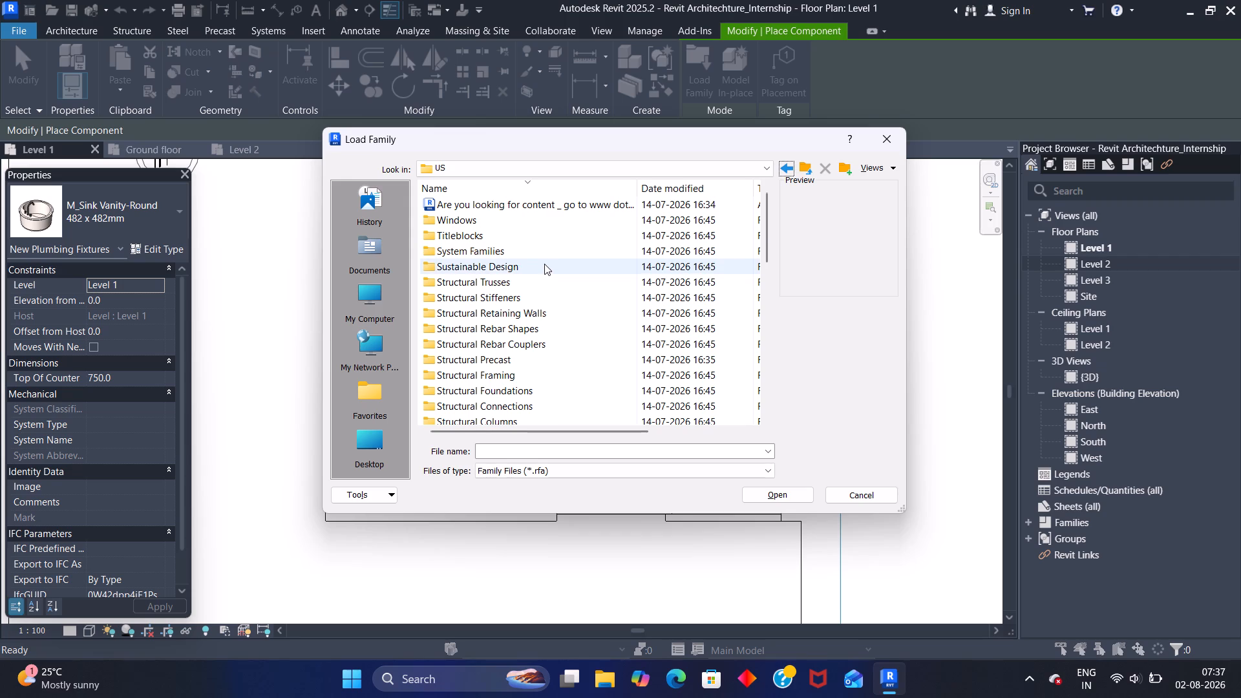
left_click(544, 266)
double_click(545, 266)
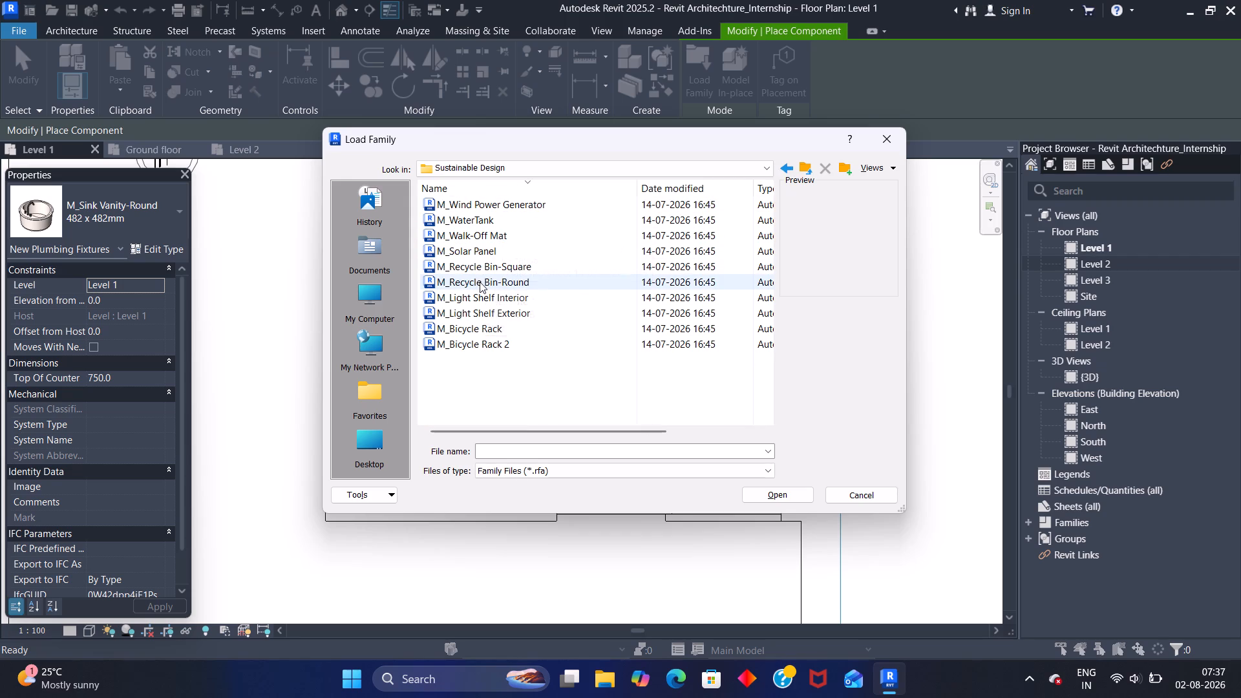
left_click(790, 171)
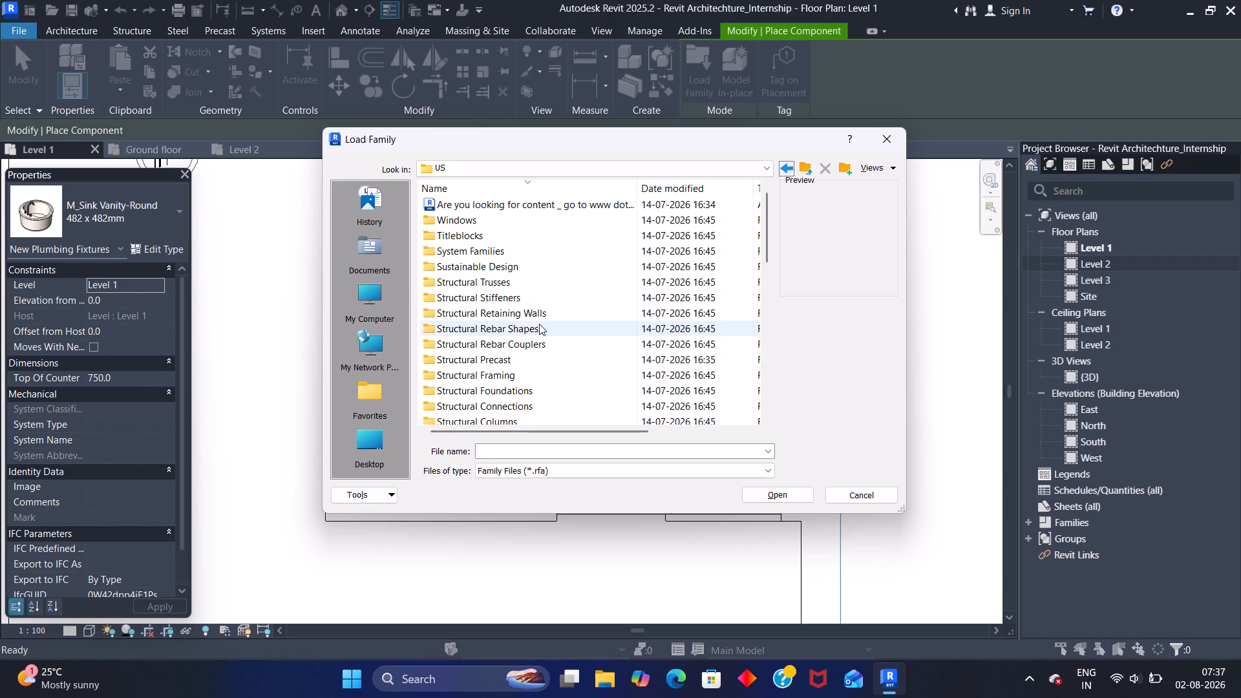
scroll(516, 393, "down", 2)
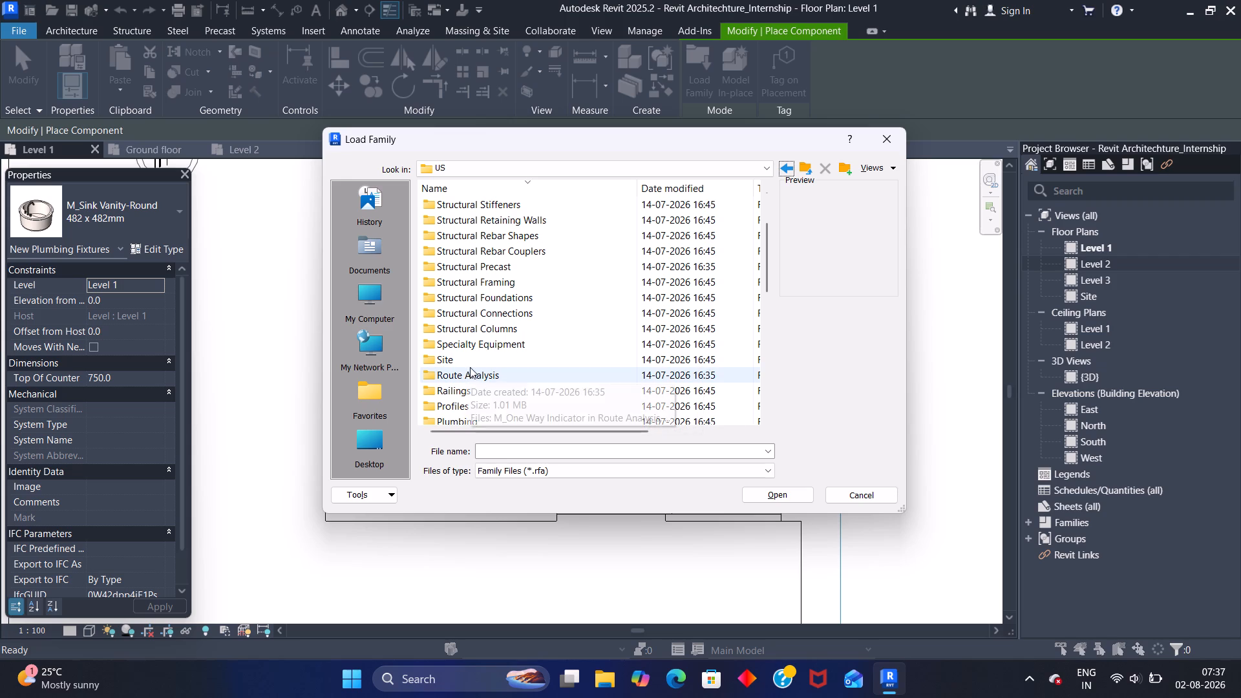
double_click(485, 348)
left_click(485, 346)
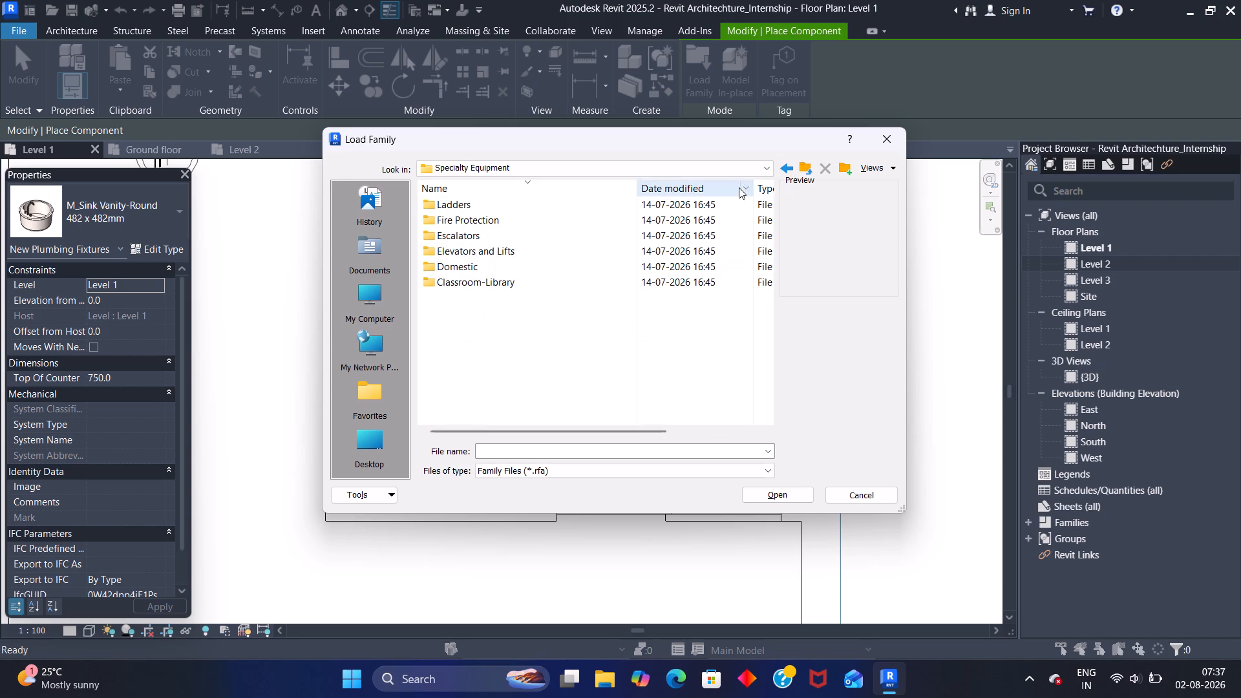
left_click(781, 170)
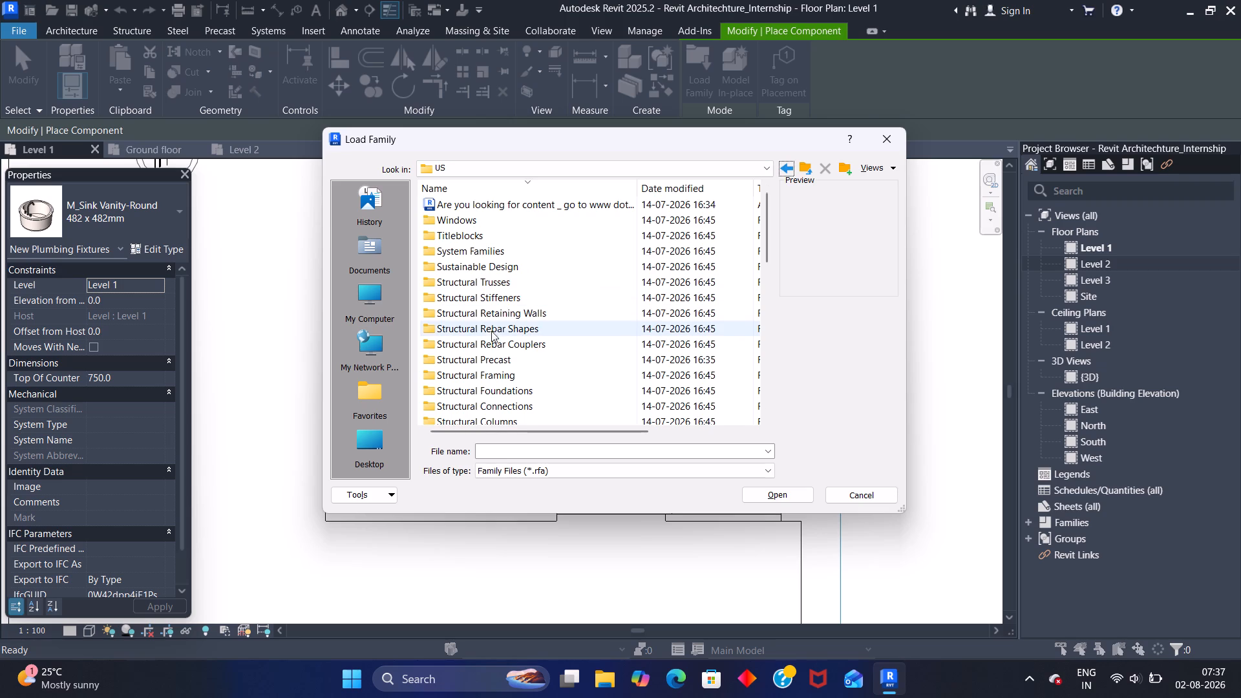
Open the Storage folder within the Furniture System folder of the US library.
scroll(496, 363, "down", 2)
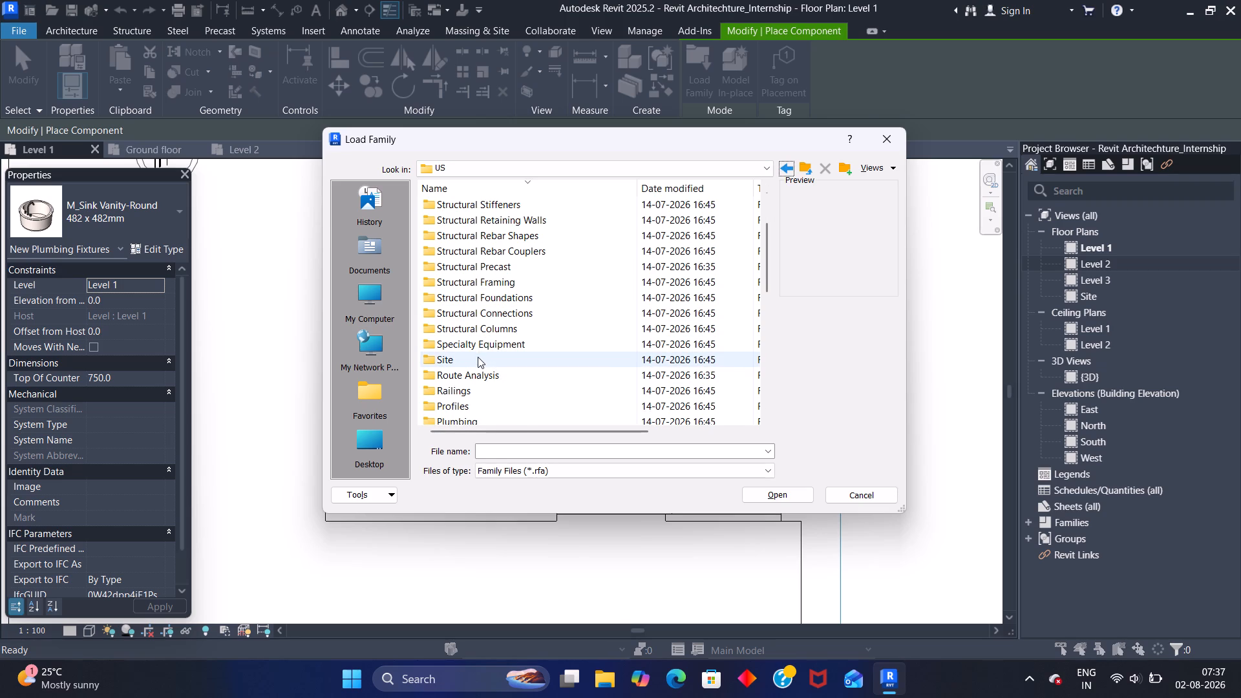
scroll(477, 366, "down", 1)
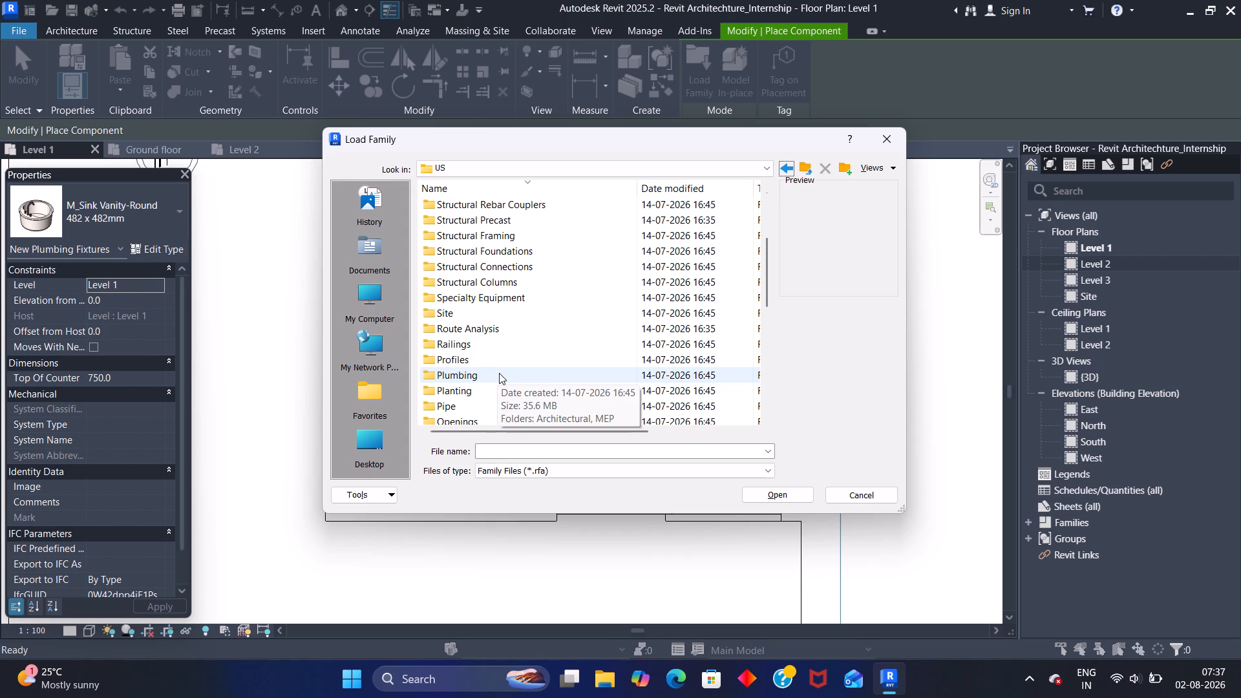
scroll(498, 380, "down", 1)
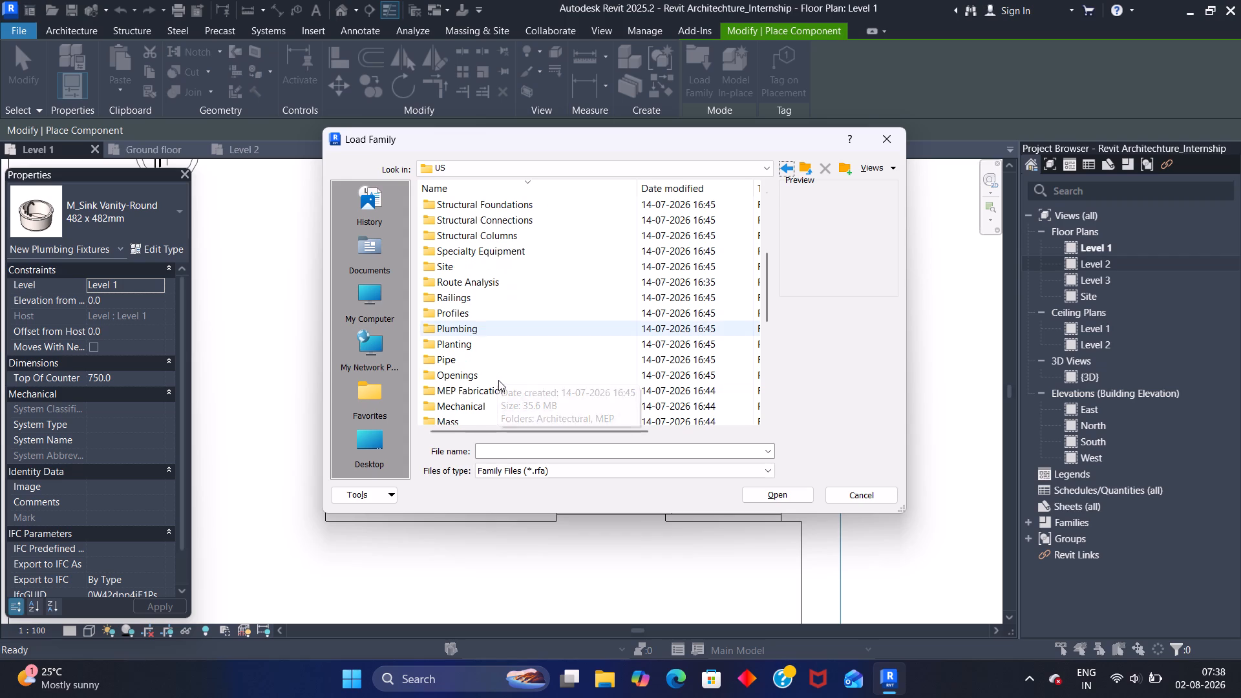
scroll(503, 363, "down", 1)
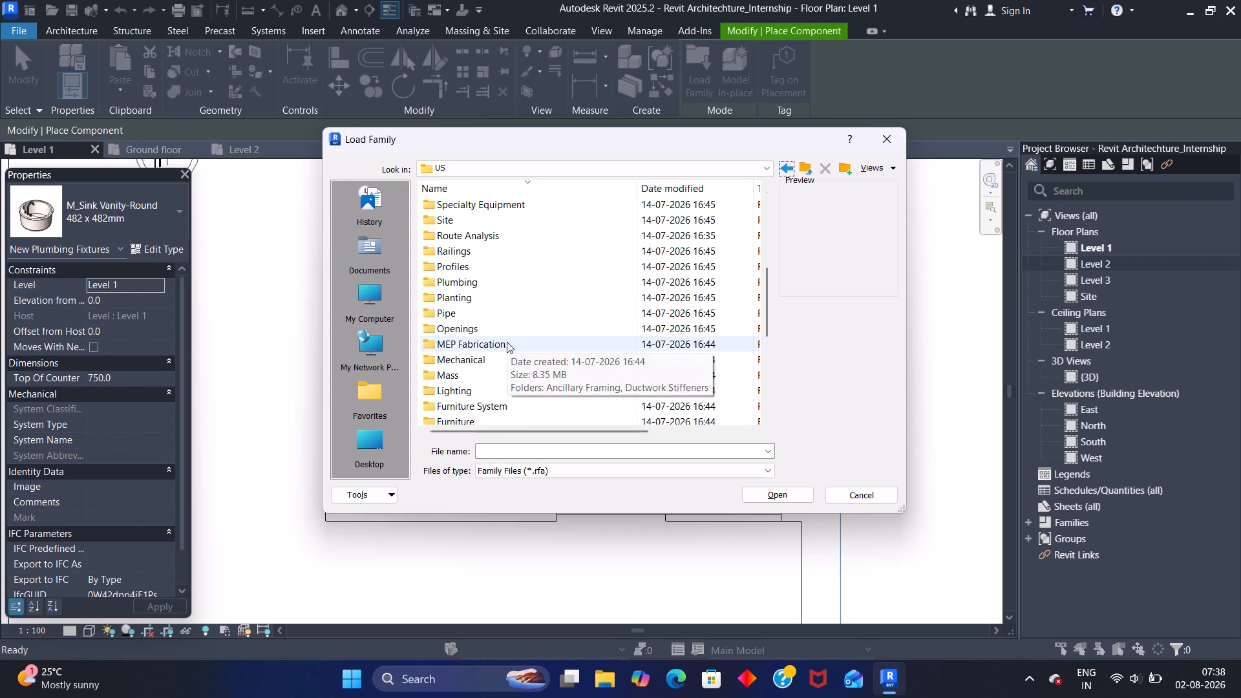
scroll(507, 339, "down", 1)
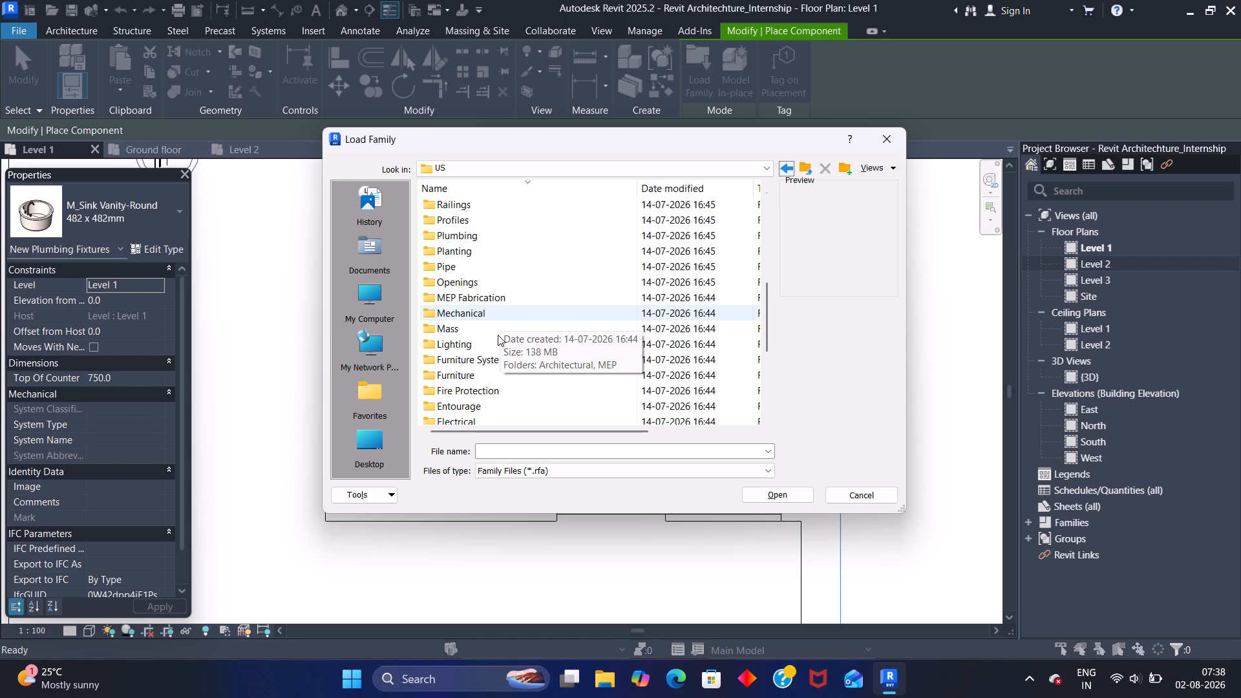
double_click(492, 363)
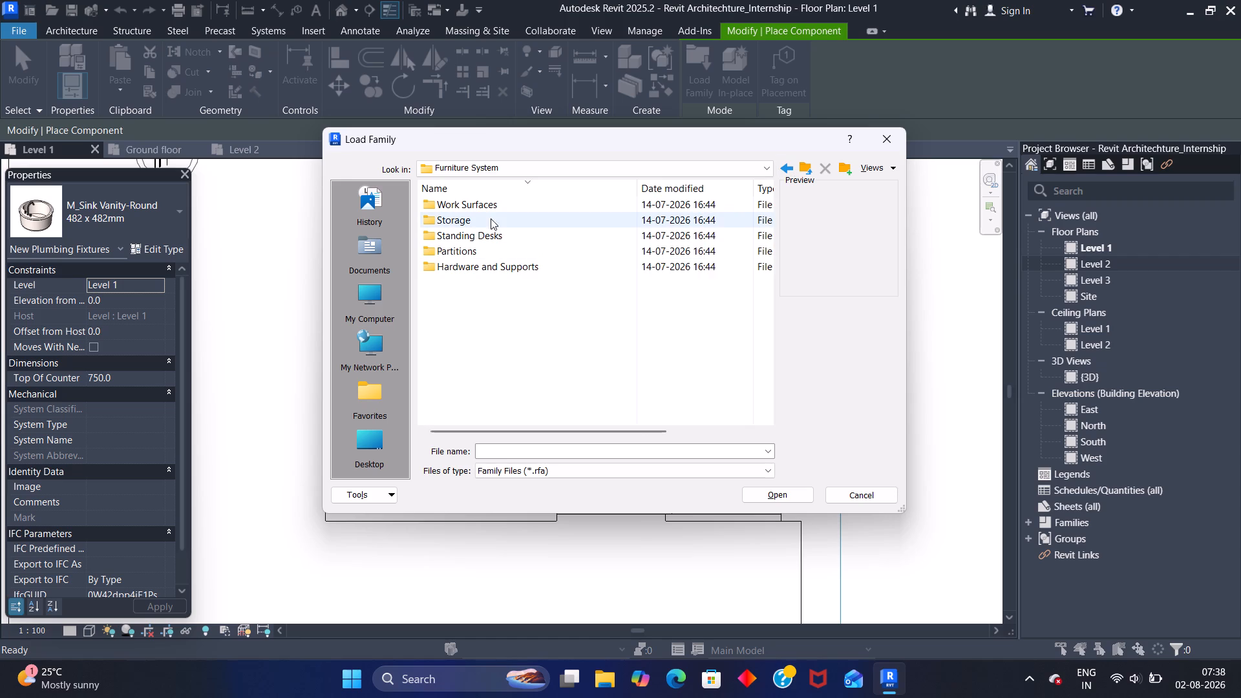
double_click(485, 225)
left_click(492, 224)
double_click(605, 217)
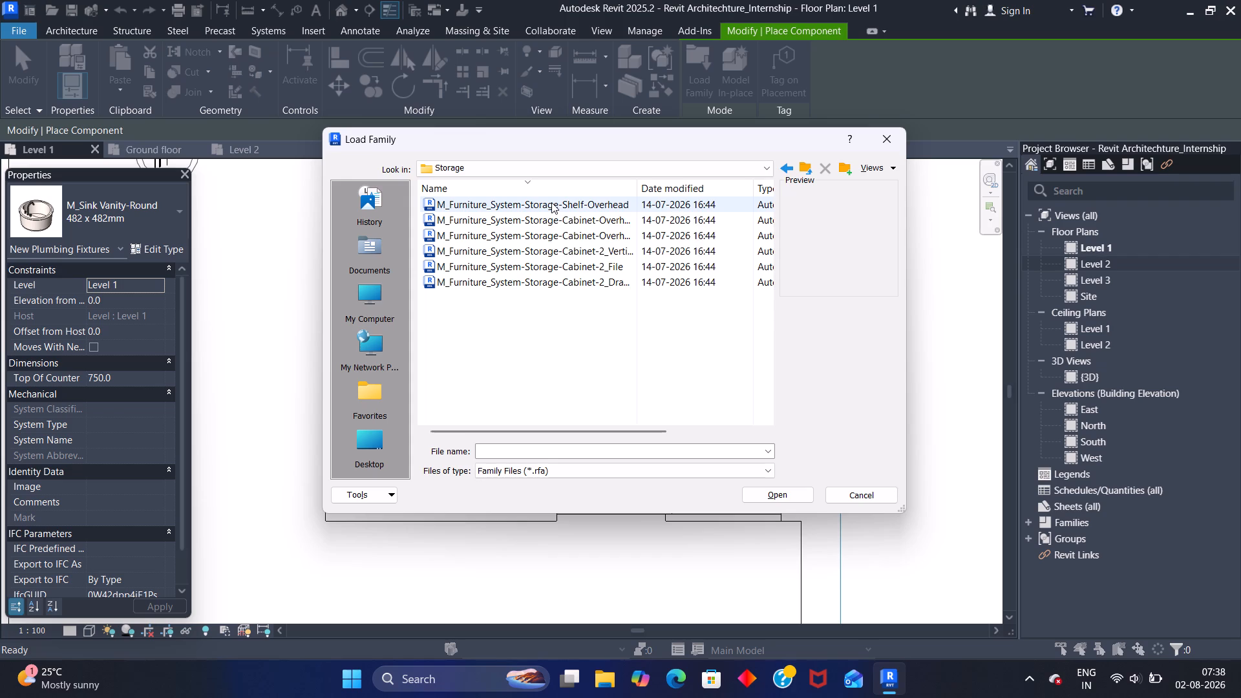
Preview the storage shelf and cabinet families, and load M_Furniture_System-Storage-Cabinet-2_Drawer.
left_click(552, 202)
left_click(549, 217)
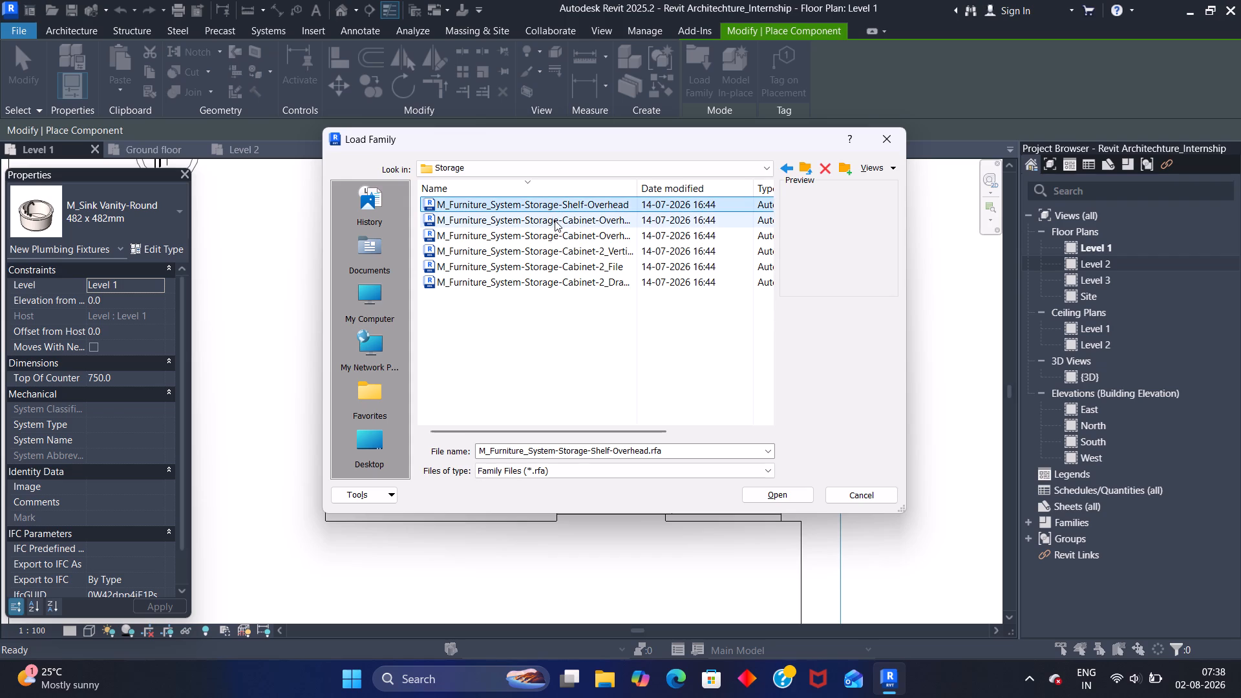
left_click(554, 234)
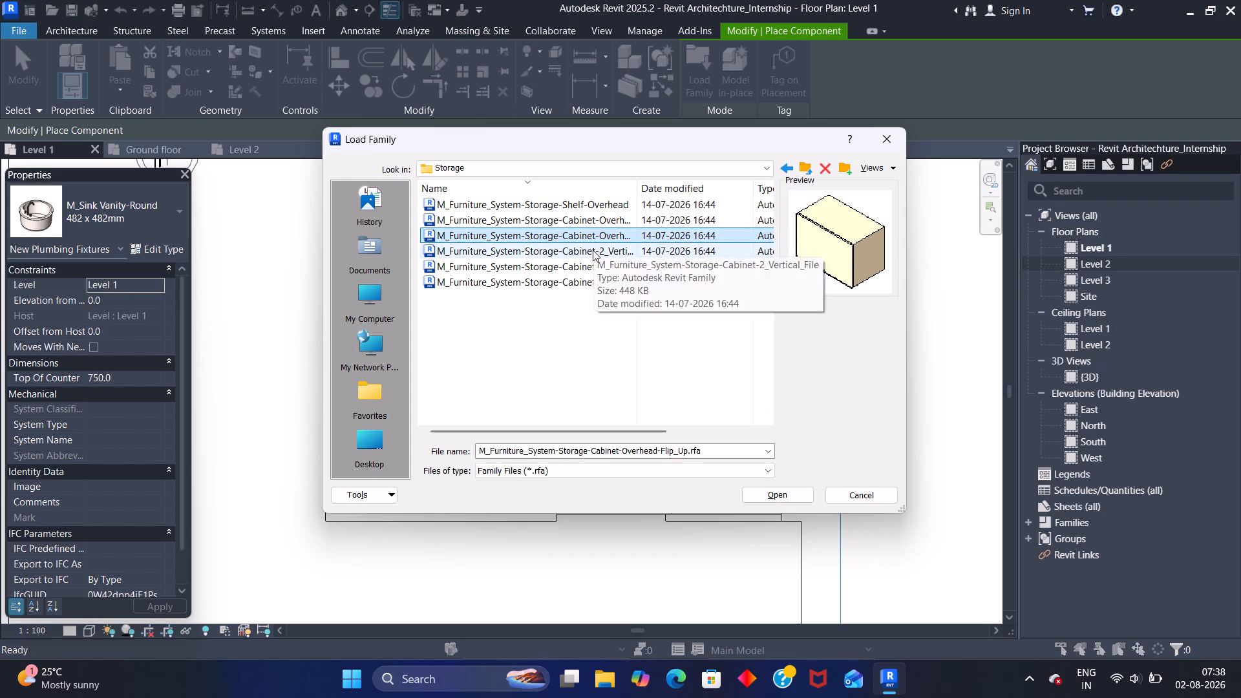
left_click(593, 250)
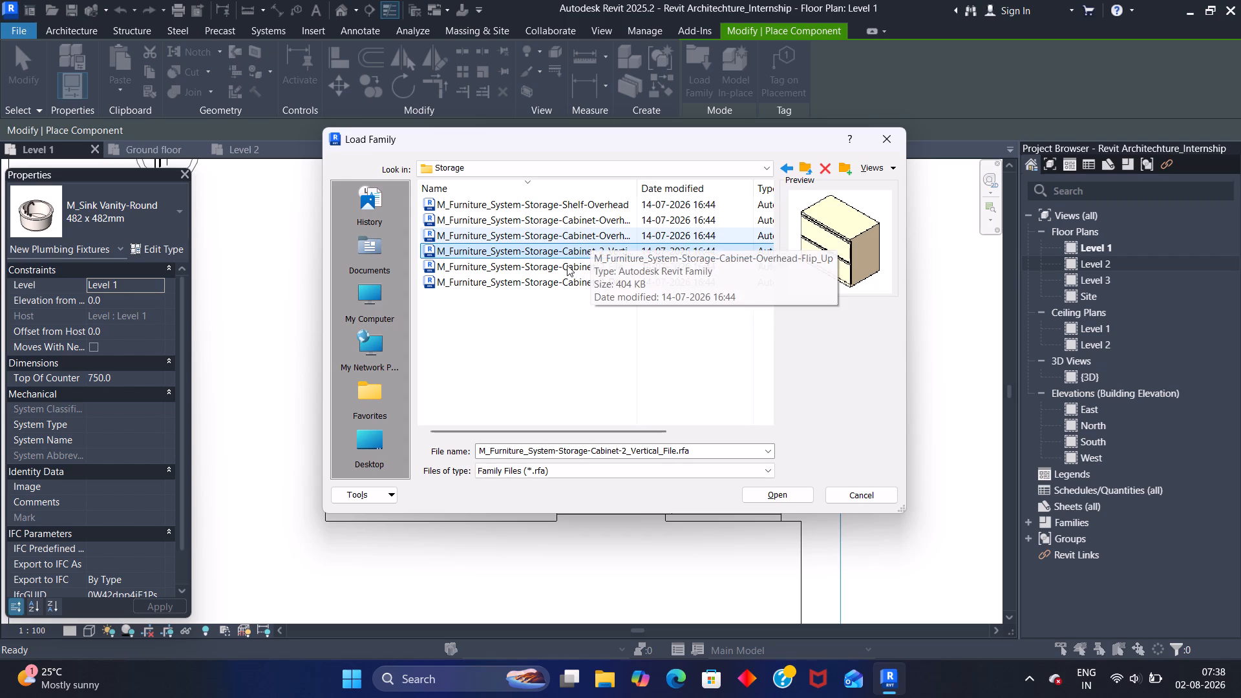
left_click(567, 265)
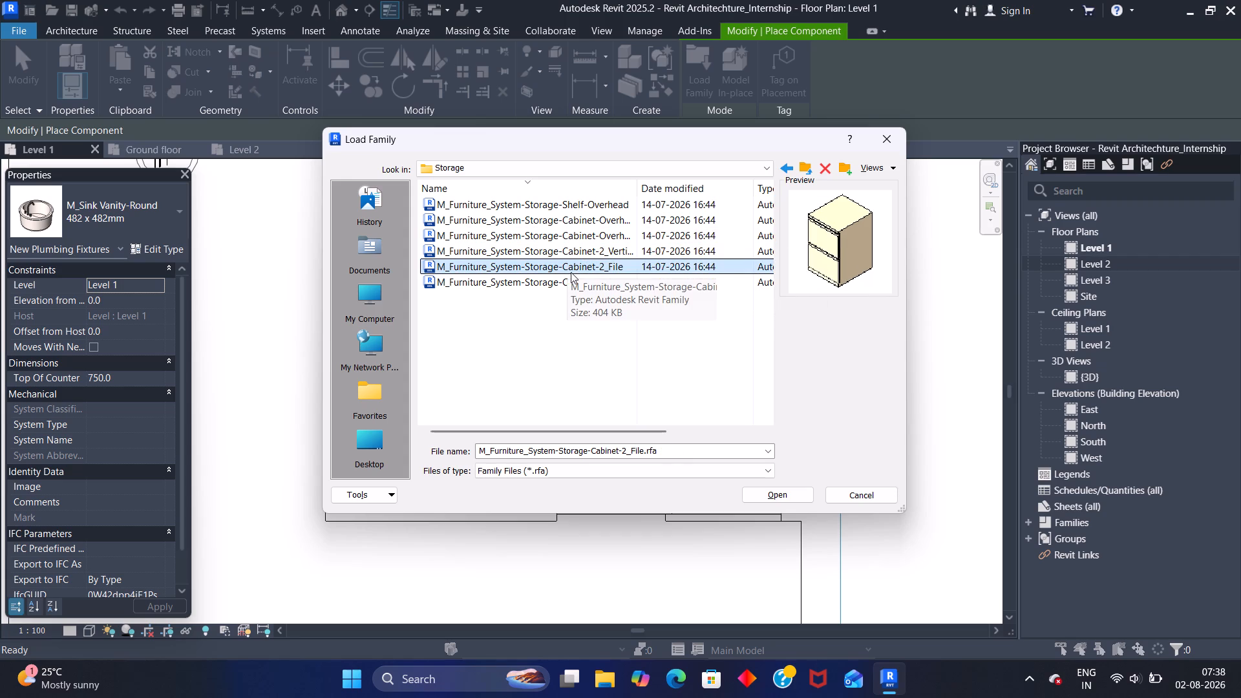
left_click(551, 282)
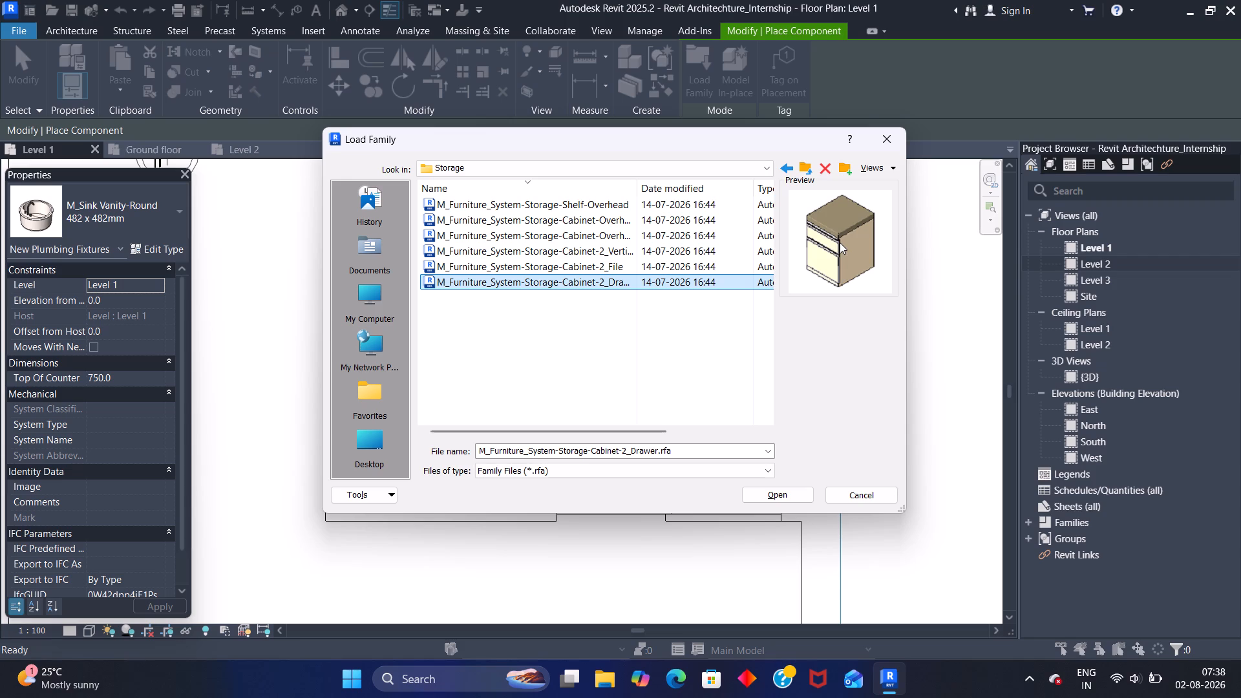
left_click(840, 242)
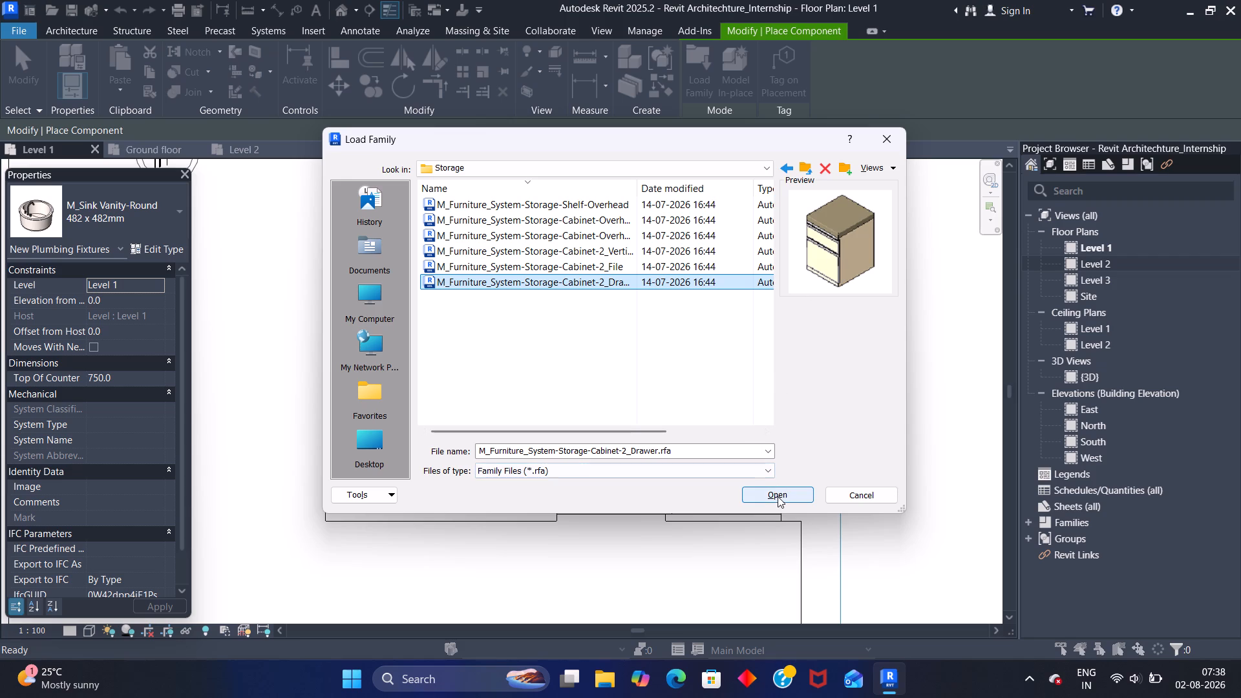
left_click(776, 495)
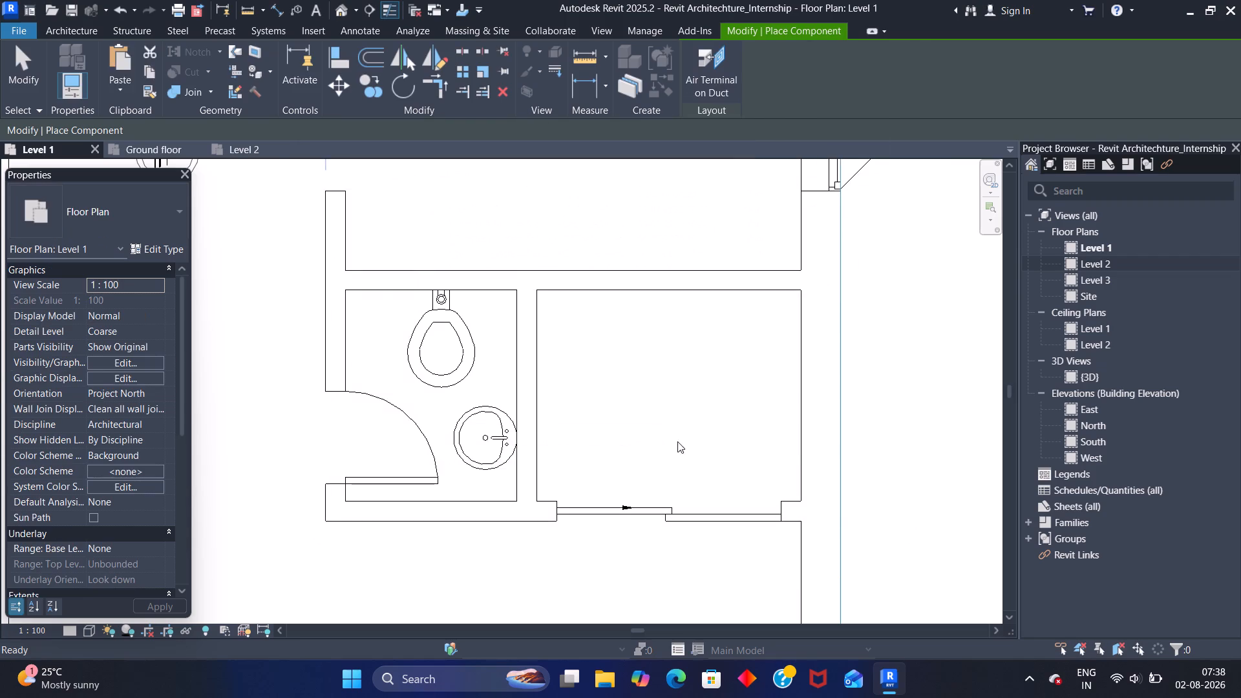
On Level 2, place a 400 x 550 x 550mm 2-drawer cabinet in the bedroom's north-east corner, its front facing south toward the bed.
scroll(662, 394, "down", 3)
left_click(249, 147)
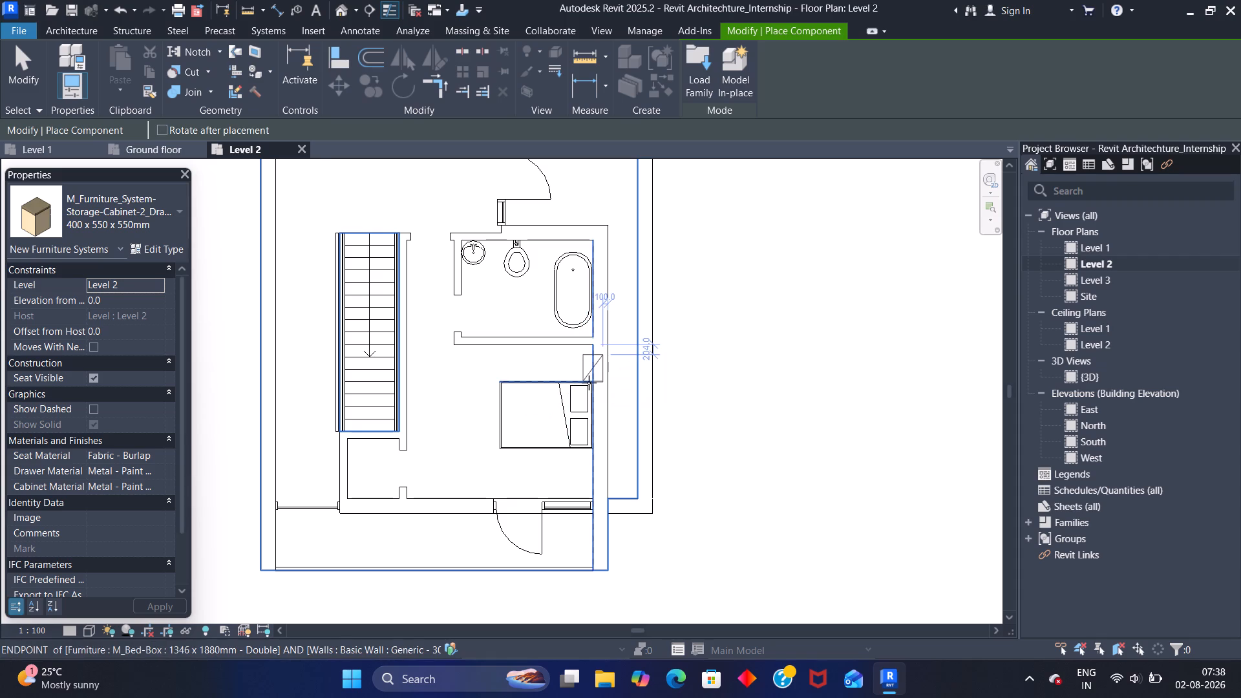
scroll(585, 378, "up", 5)
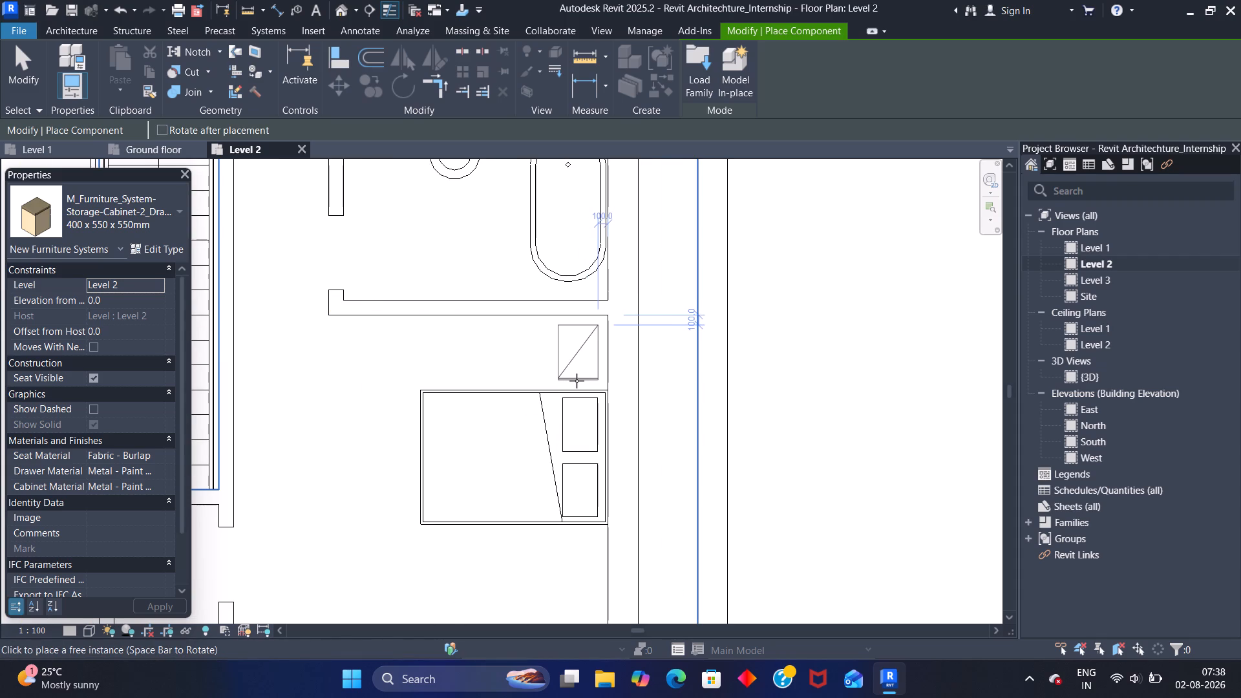
key("space")
key("space")
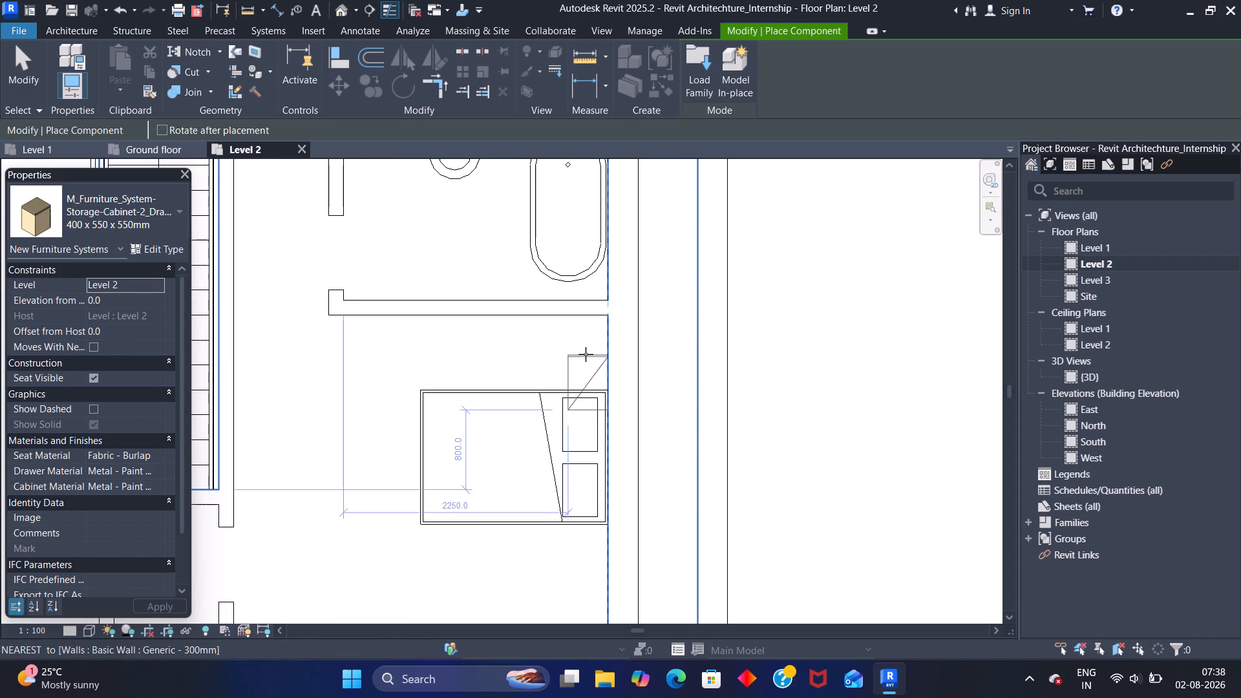
key("space")
key("space")
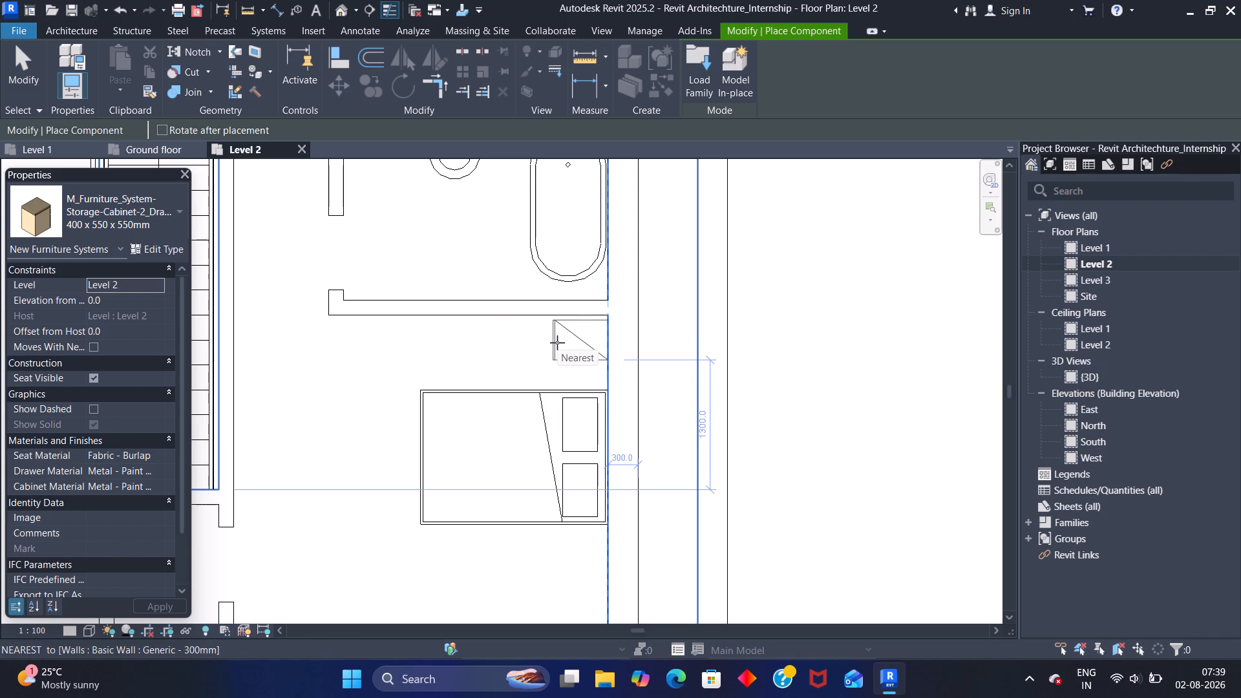
key("space")
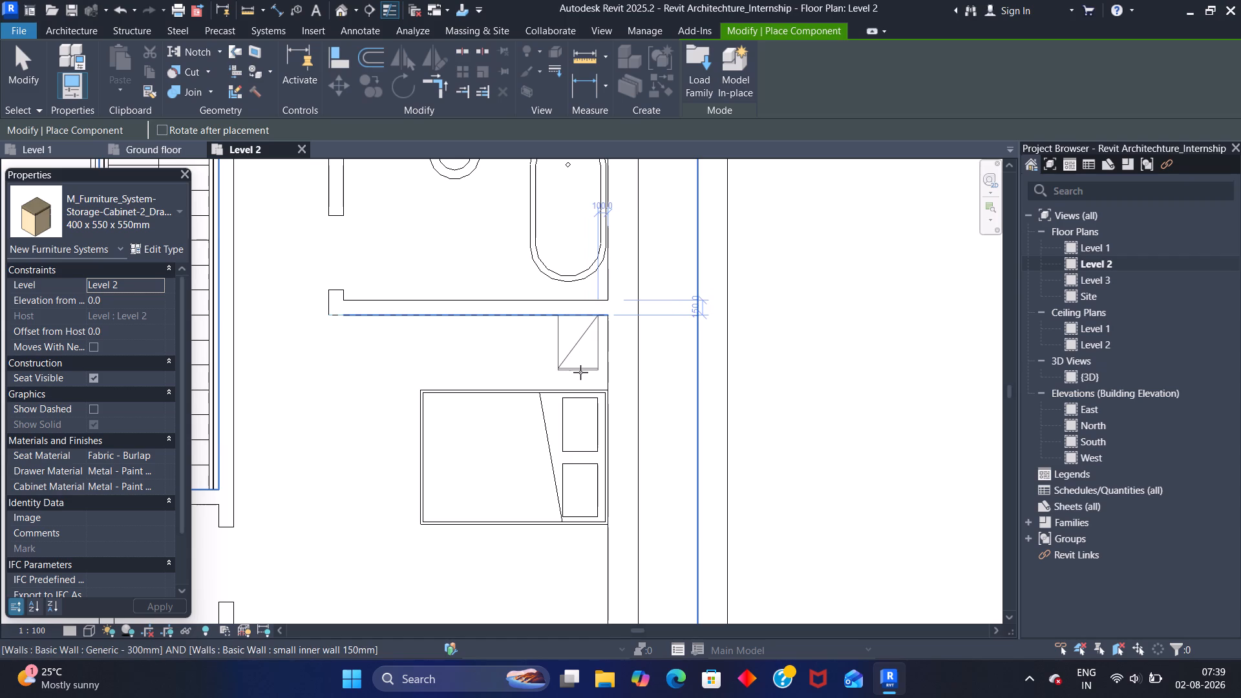
scroll(583, 372, "up", 6)
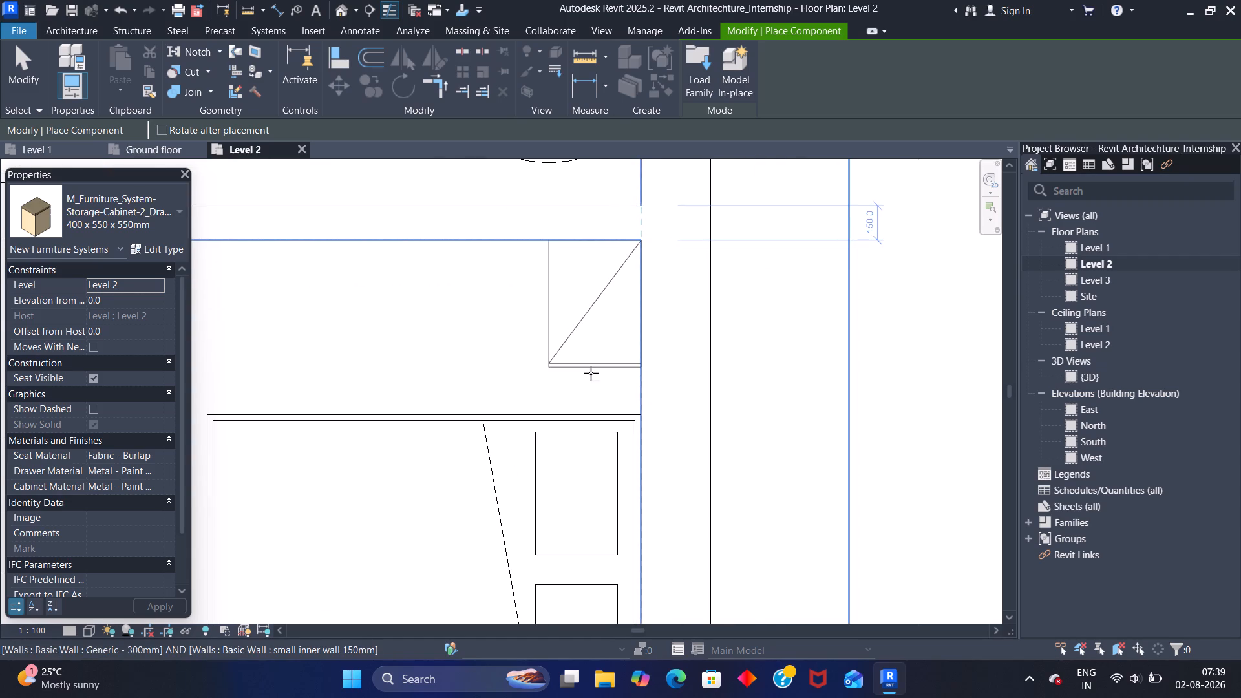
left_click(591, 373)
Place a second 2-drawer cabinet south of the bed against the east wall, front facing north, about 190 mm from the south wall's centreline.
scroll(536, 383, "down", 4)
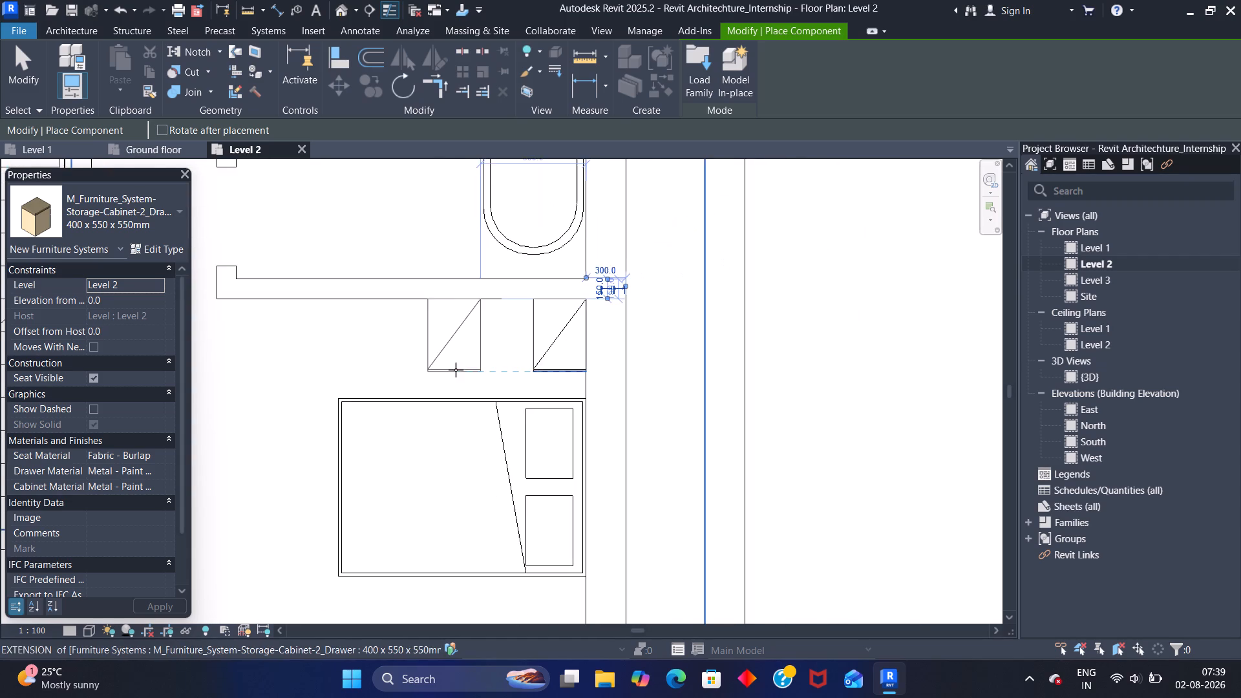
middle_click_drag(456, 370, 431, 329)
scroll(426, 352, "down", 5)
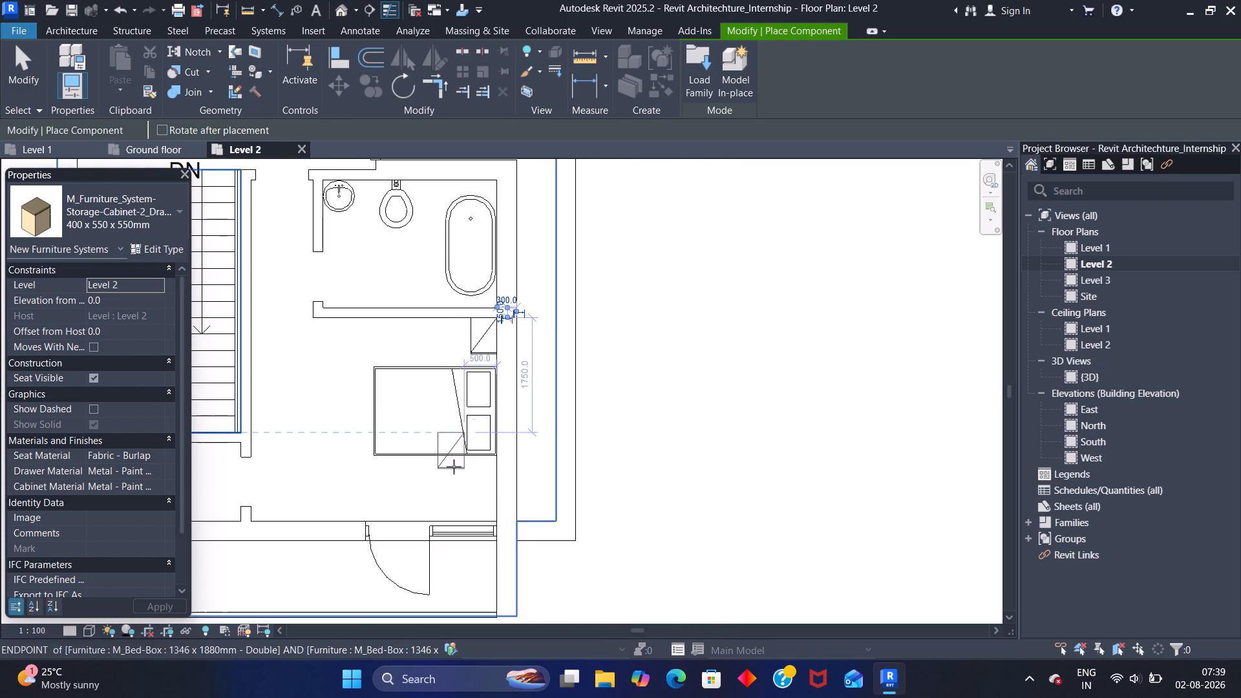
key("space")
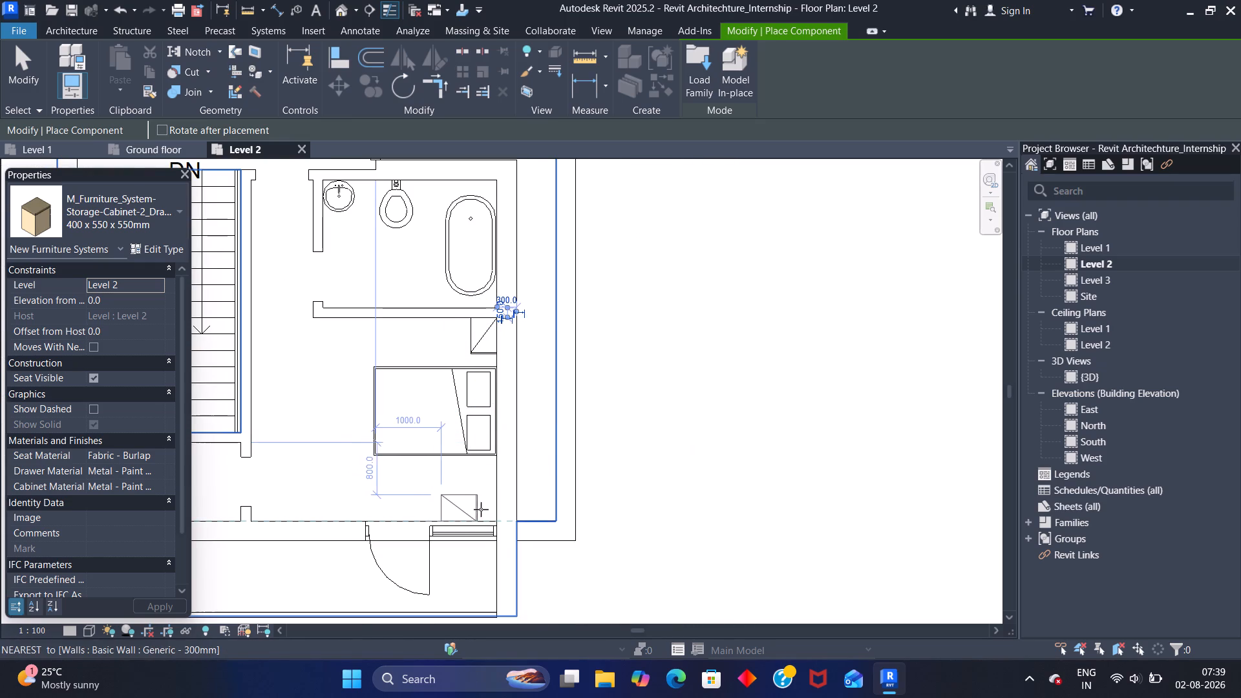
key("space")
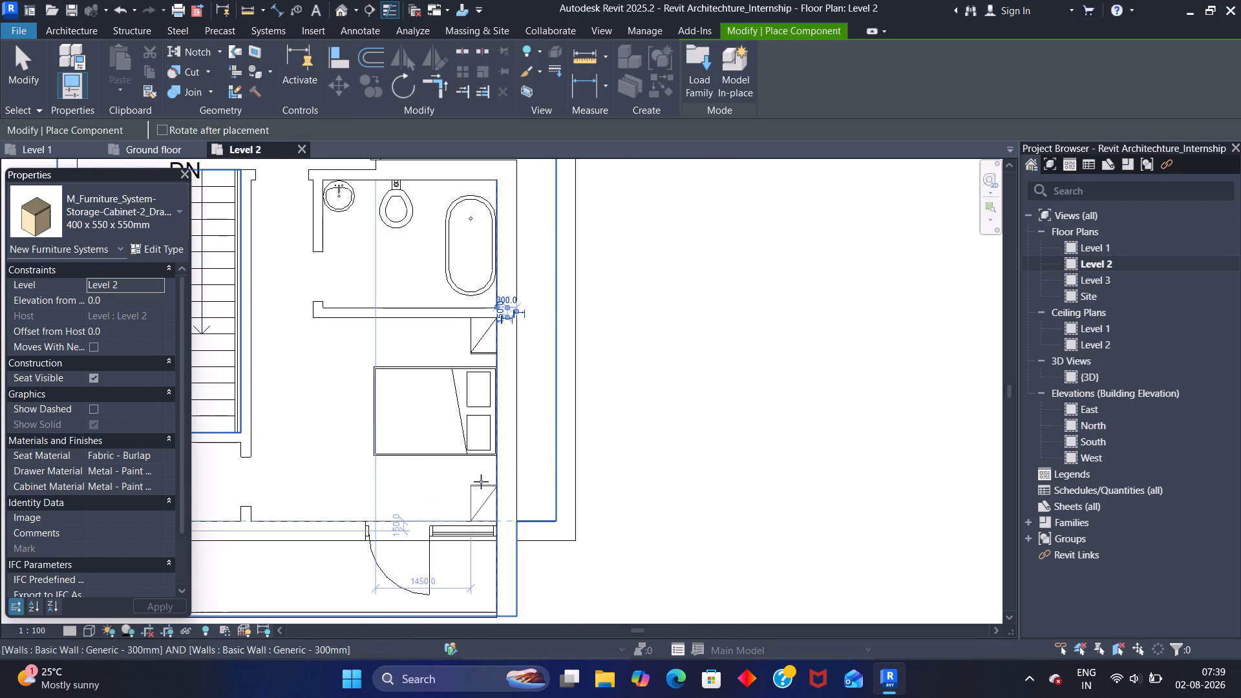
middle_click_drag(481, 481, 478, 467)
scroll(478, 471, "up", 9)
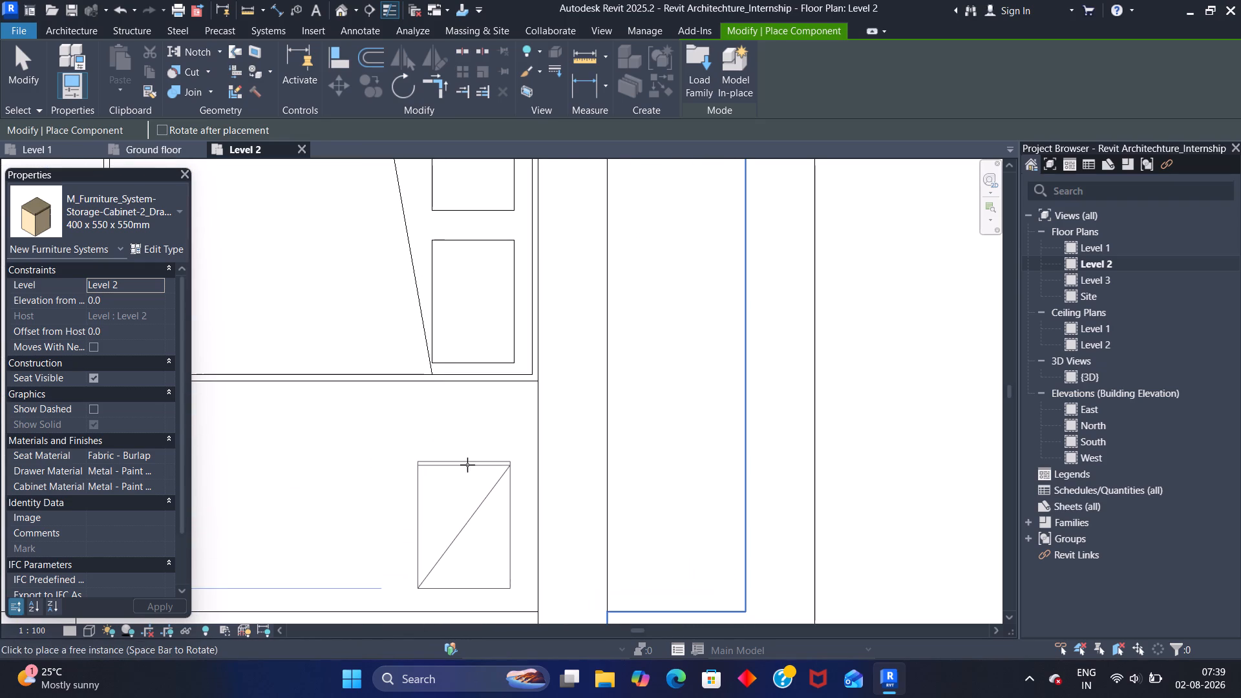
middle_click_drag(474, 465, 499, 369)
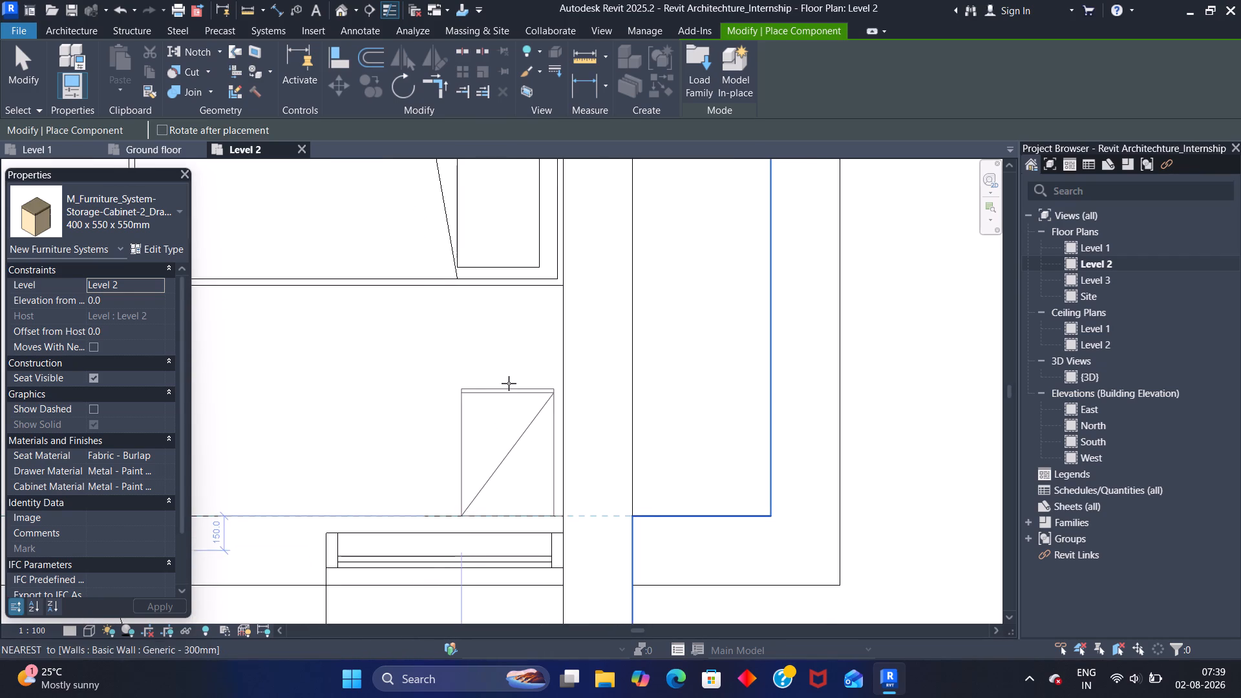
left_click(513, 381)
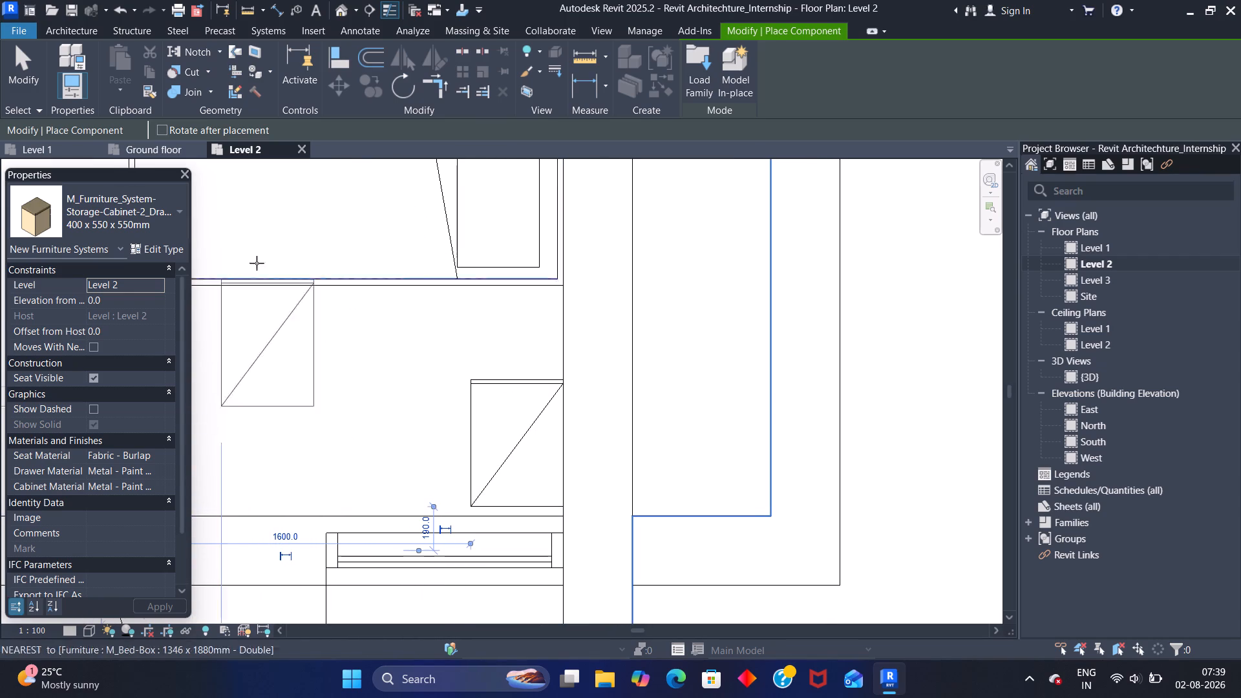
On Level 1, try to place the 2-drawer cabinet, front facing east, at the north-west corner of the small room east of the toilet.
left_click(70, 145)
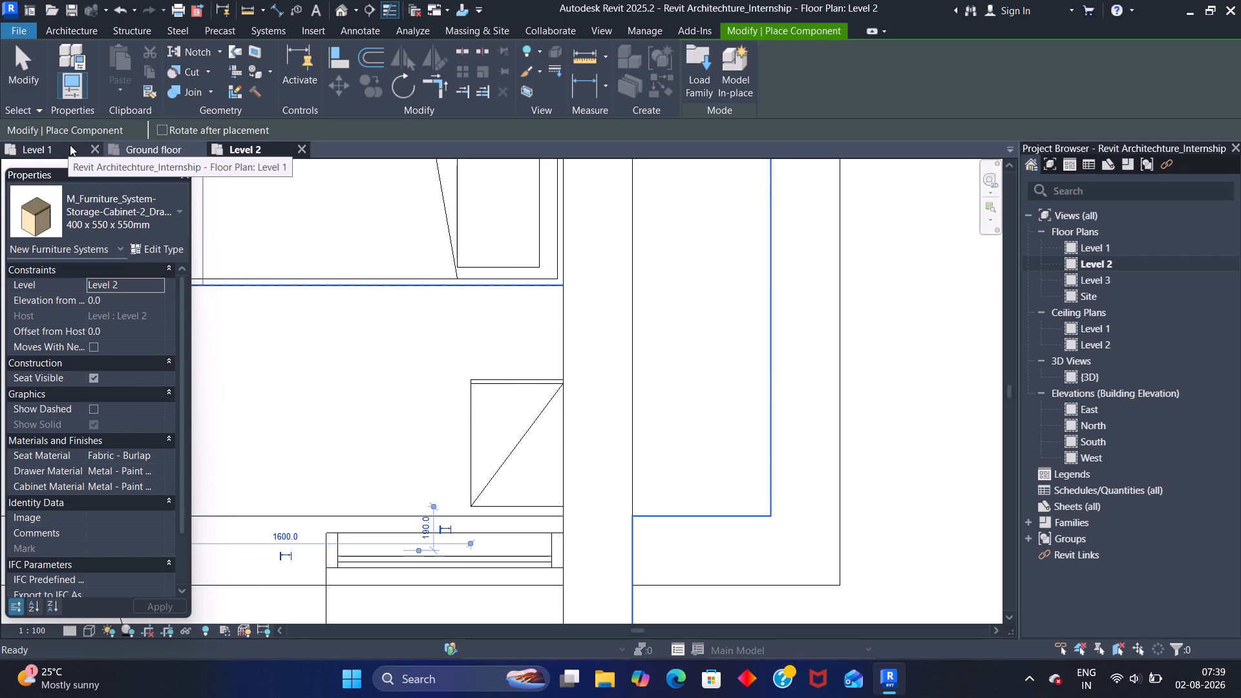
scroll(608, 335, "down", 5)
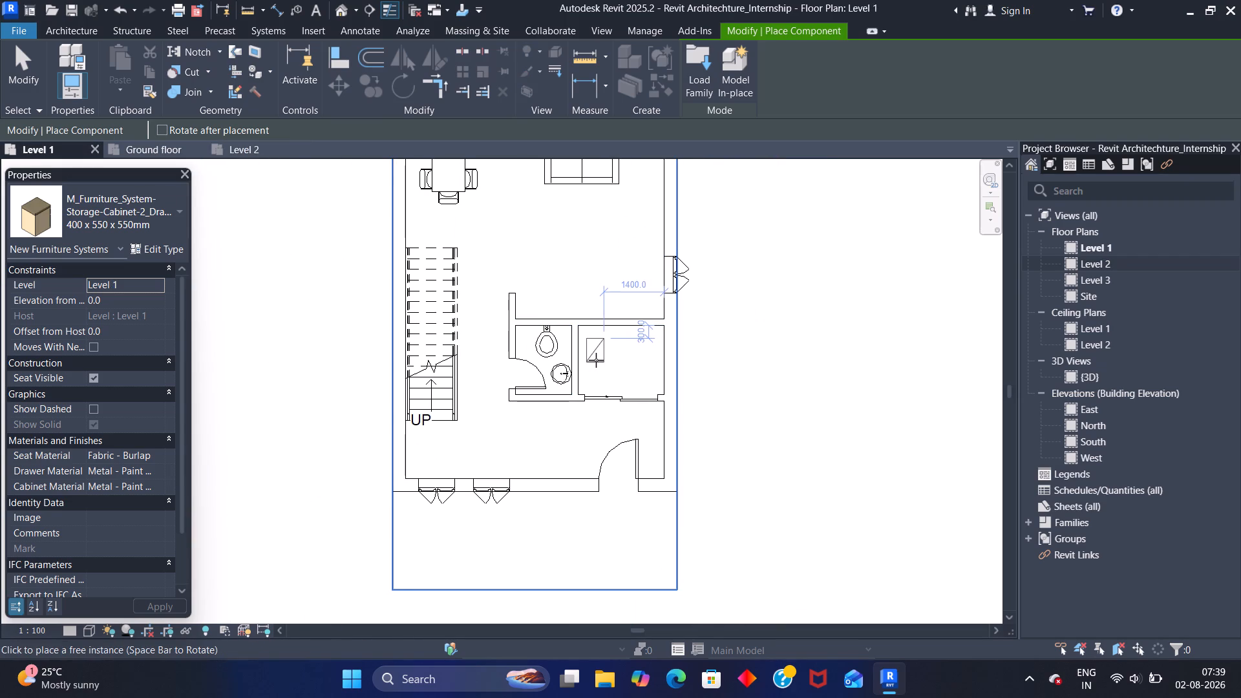
key("space")
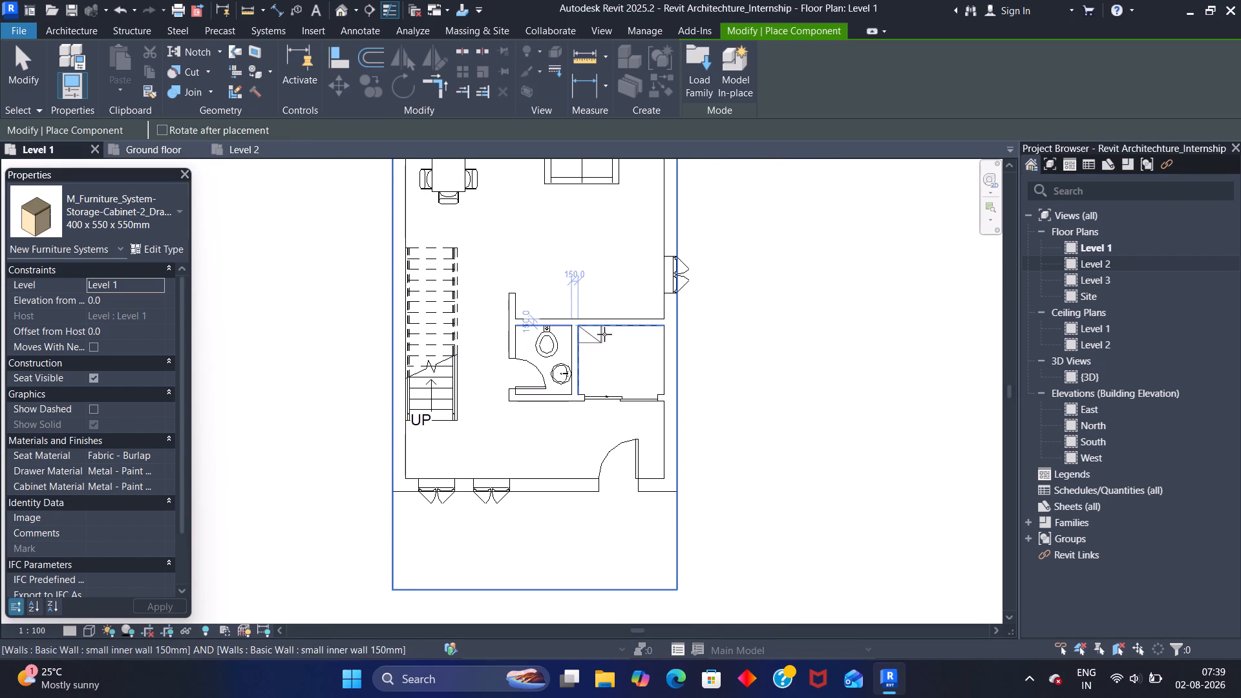
scroll(580, 325, "up", 4)
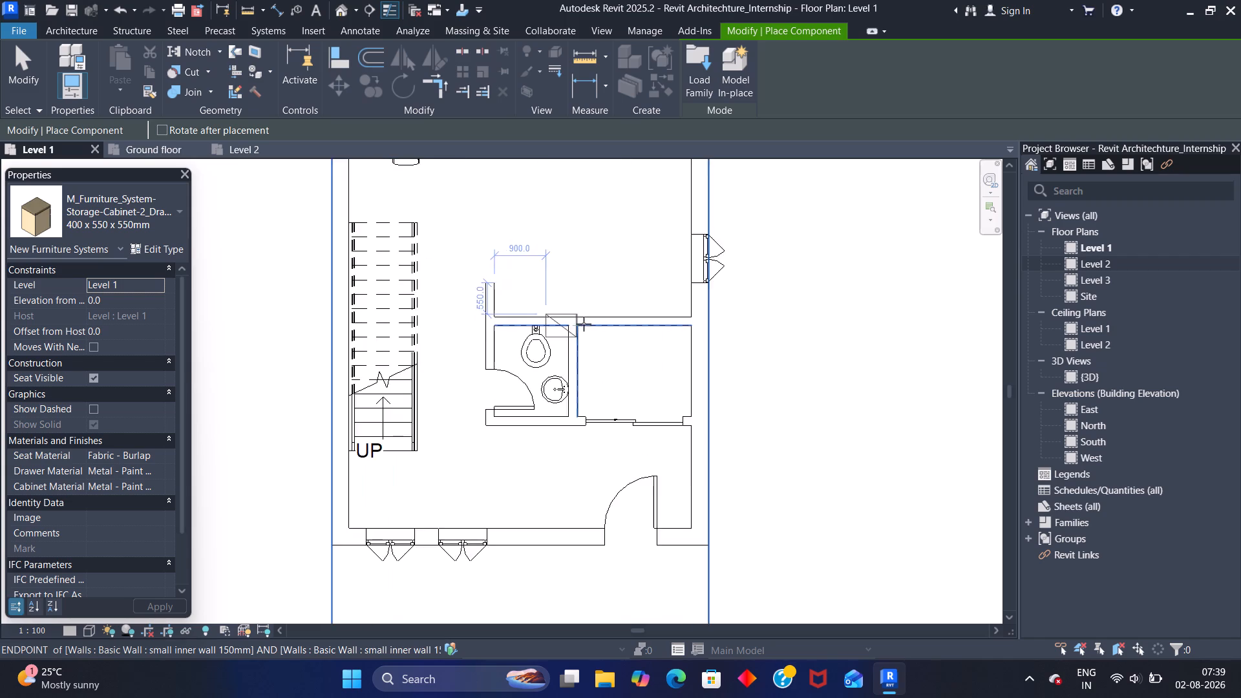
scroll(584, 324, "up", 7)
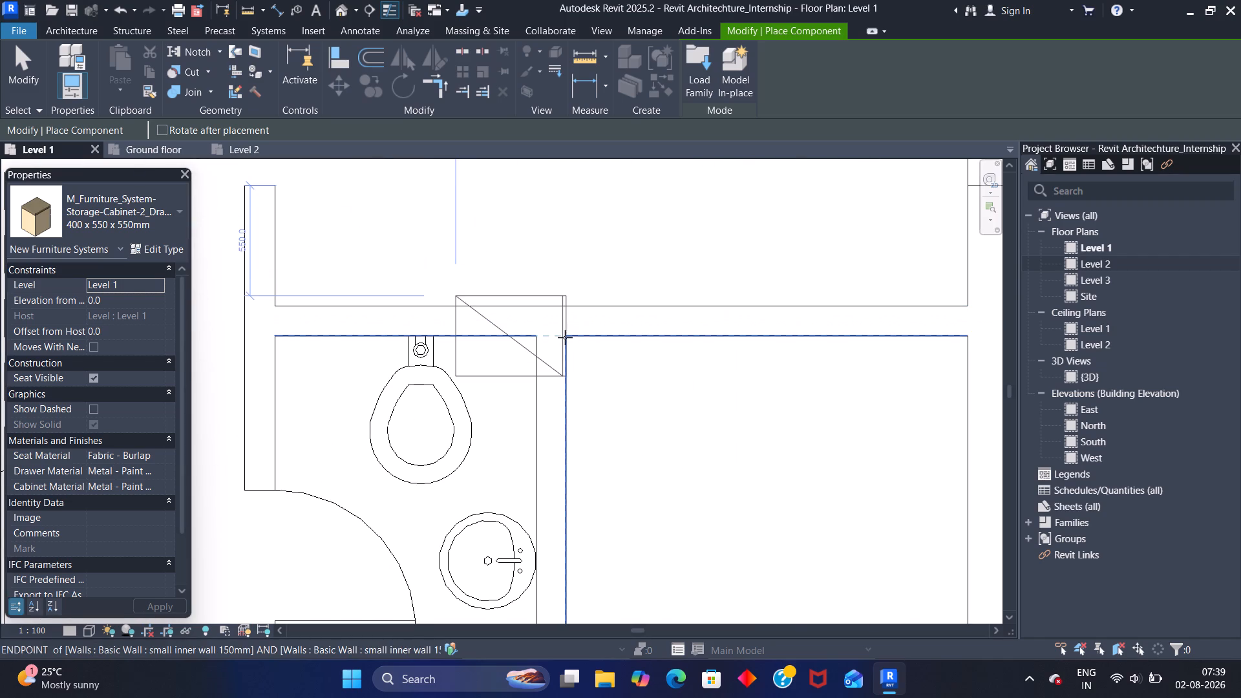
left_click(565, 337)
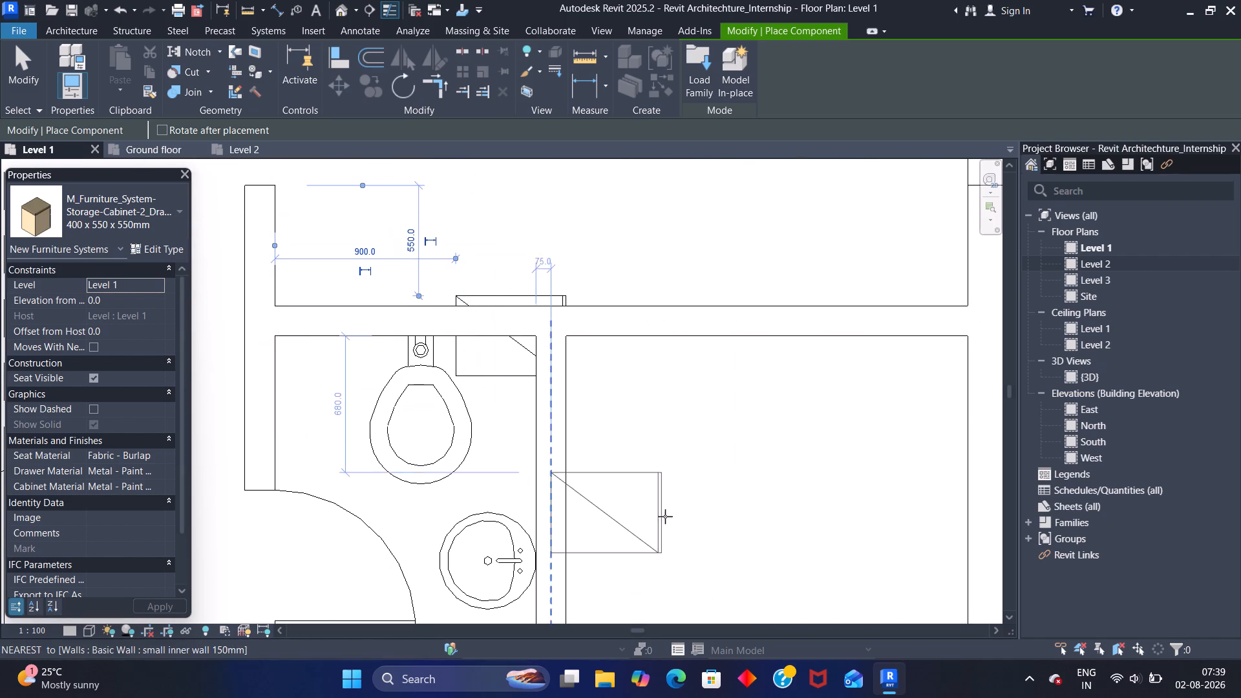
key("Escape")
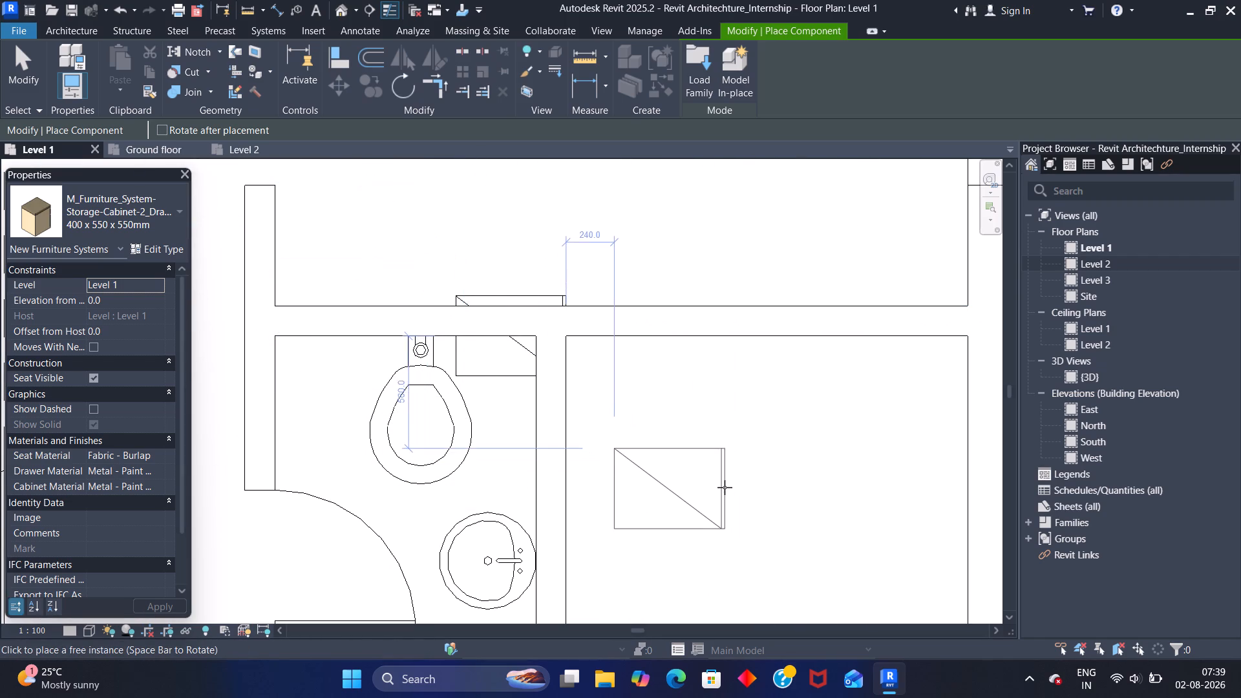
Delete the 2-drawer cabinet that overlaps the walls at the toilet's north-east corner on Level 1.
key("Escape")
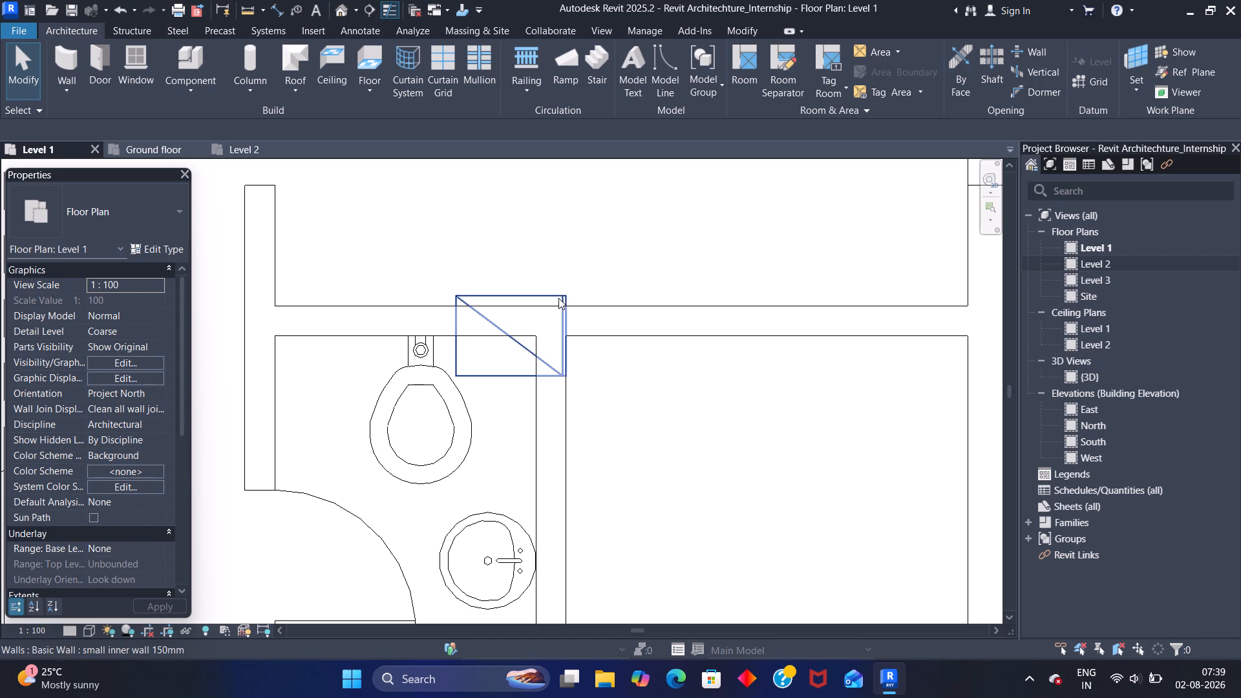
left_click(558, 293)
key("Delete")
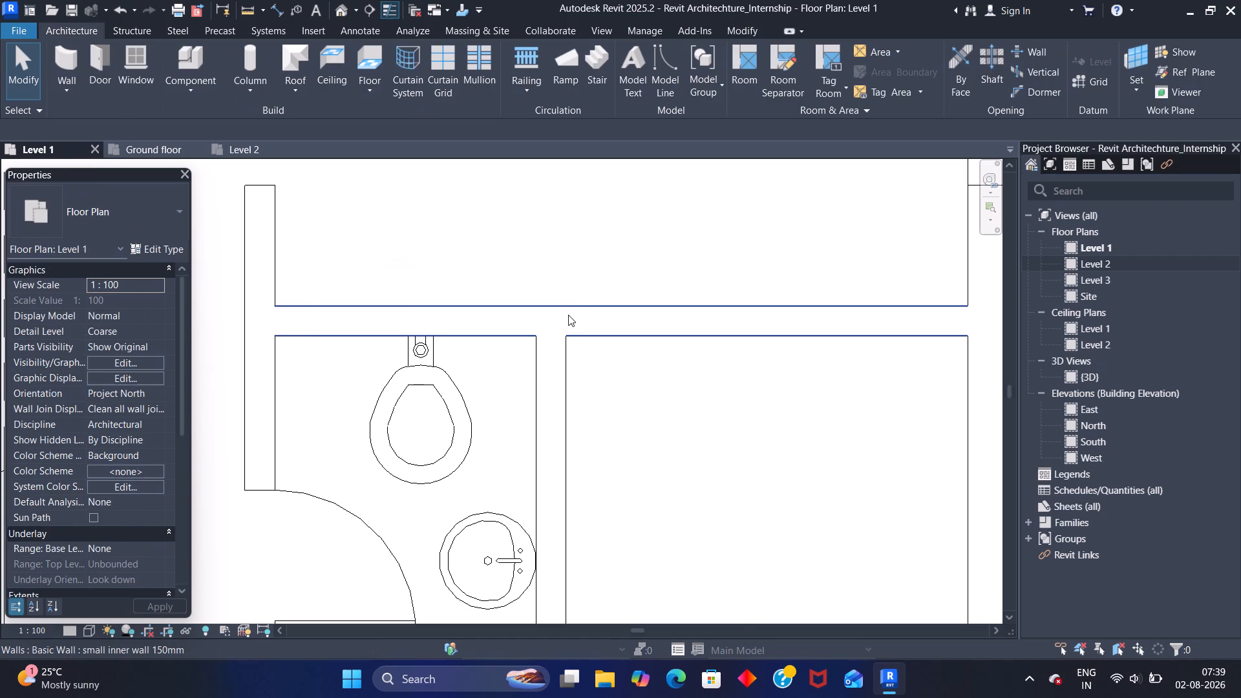
Load the M_Furniture_System-Storage-Cabinet-Overhead-Split family for placement as a component.
scroll(569, 315, "down", 1)
left_click(165, 64)
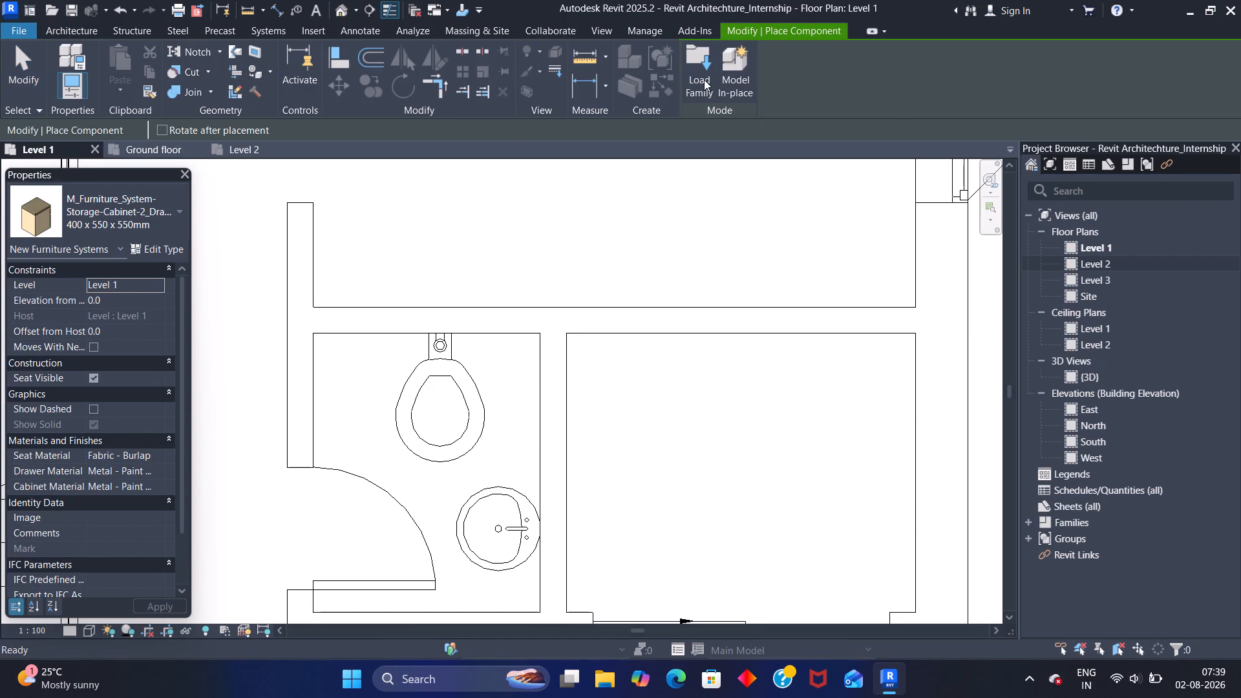
left_click(704, 78)
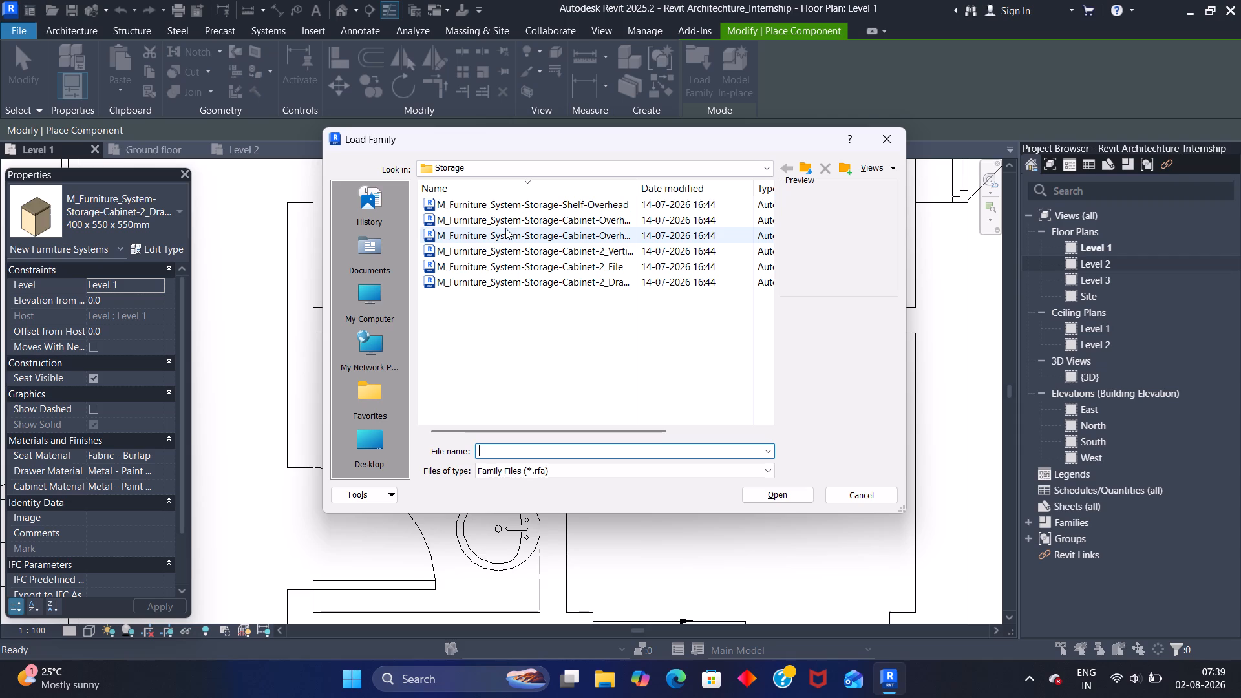
left_click(513, 221)
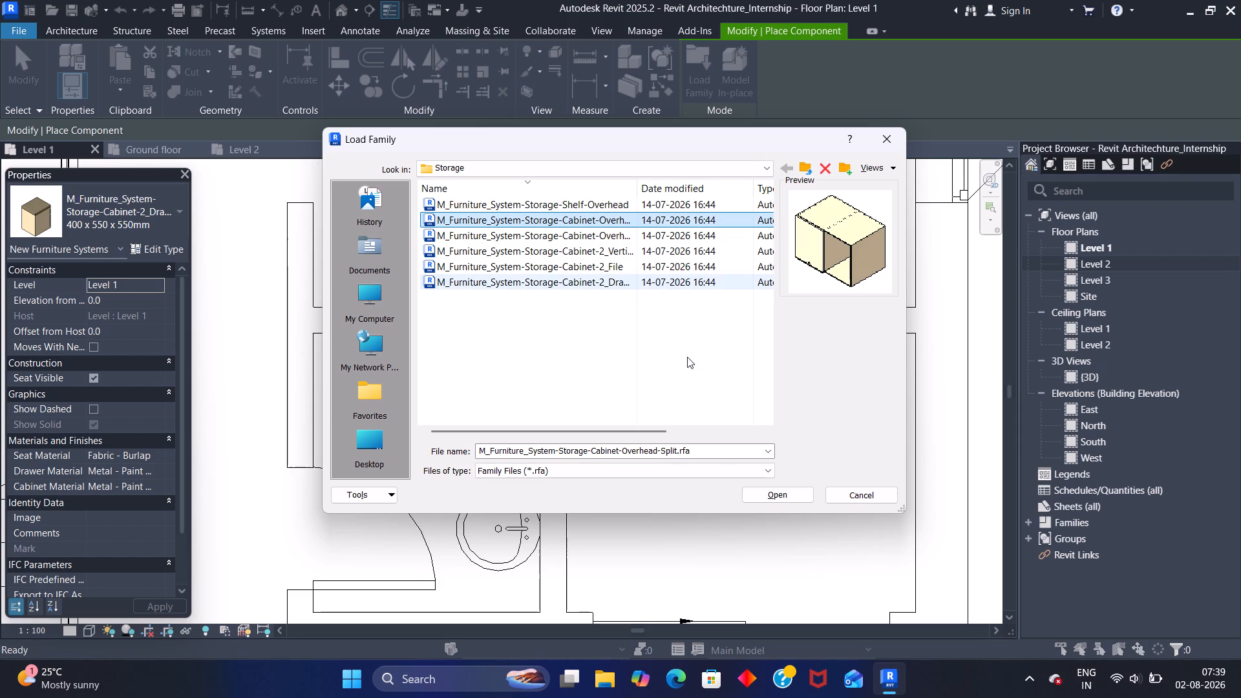
left_click(769, 498)
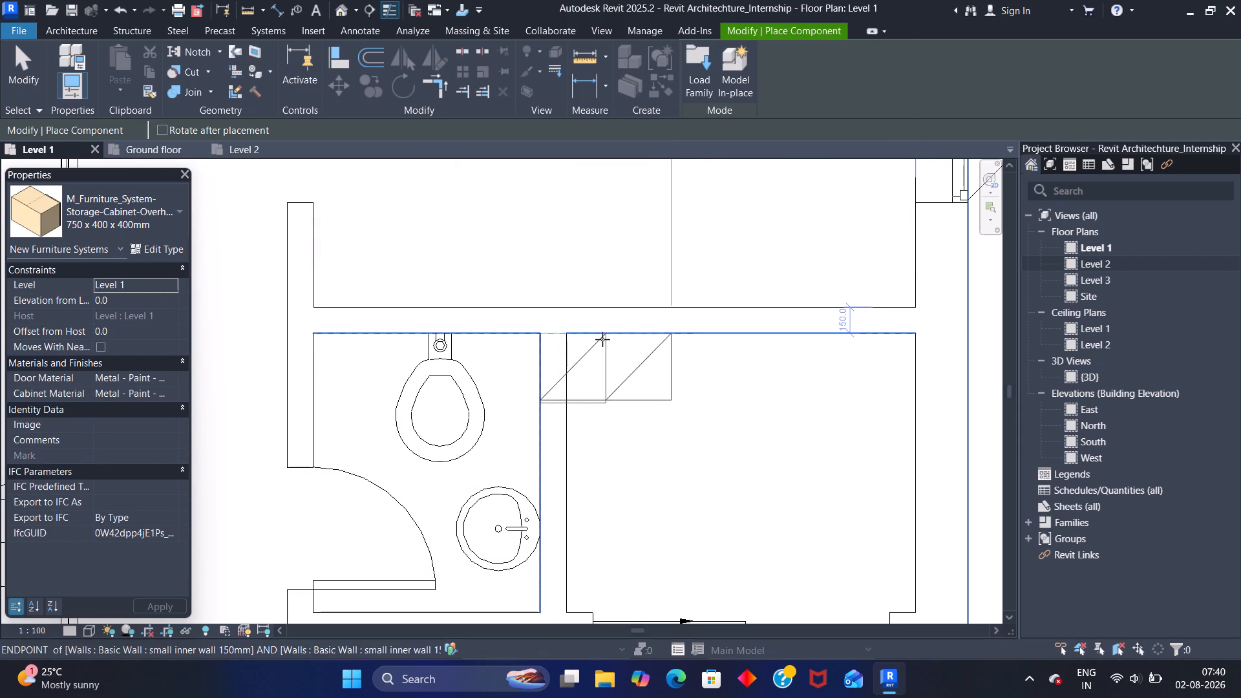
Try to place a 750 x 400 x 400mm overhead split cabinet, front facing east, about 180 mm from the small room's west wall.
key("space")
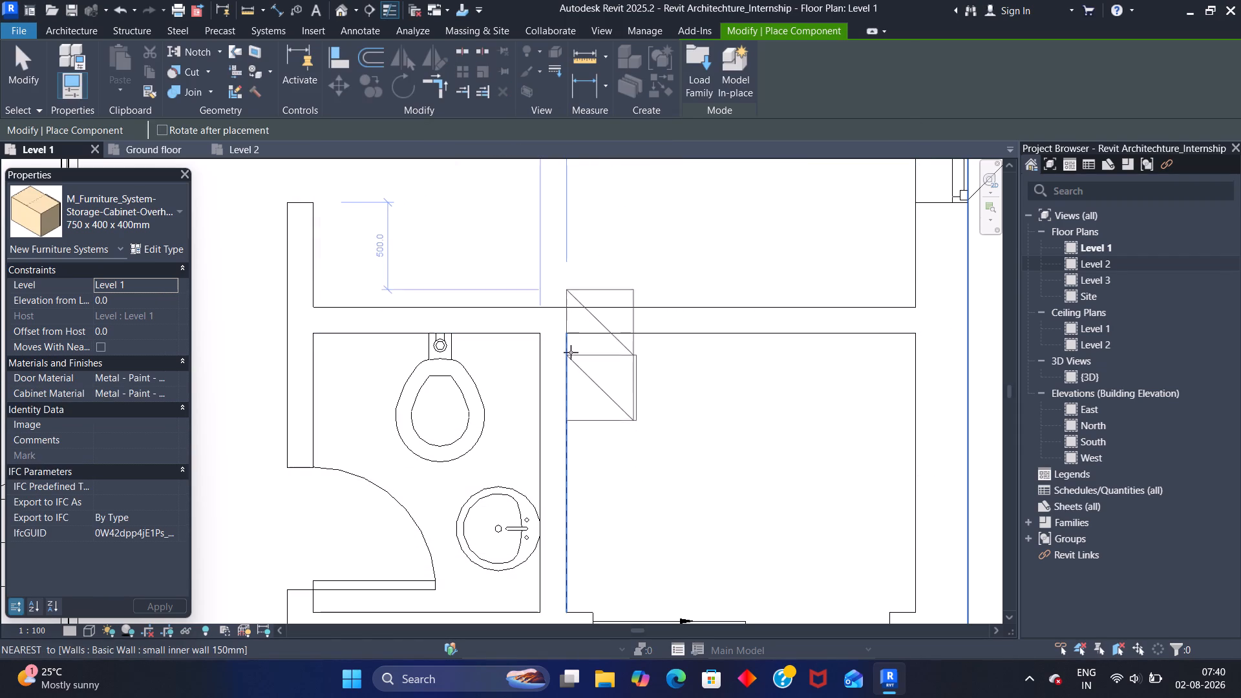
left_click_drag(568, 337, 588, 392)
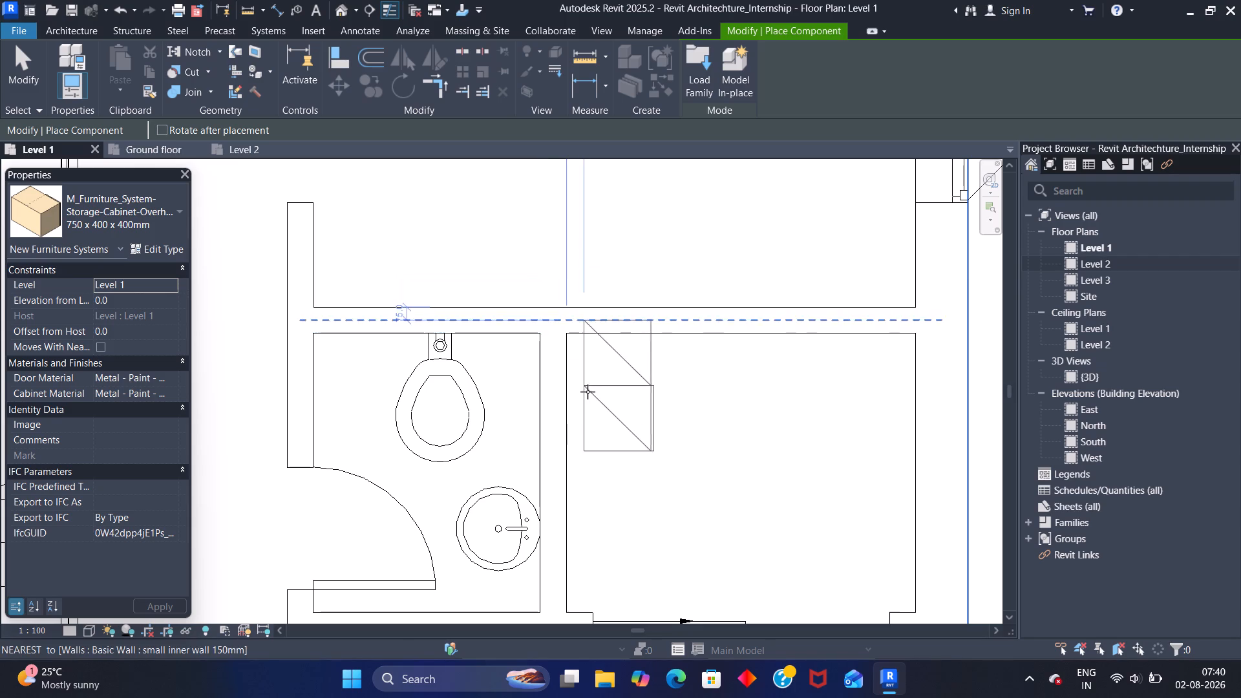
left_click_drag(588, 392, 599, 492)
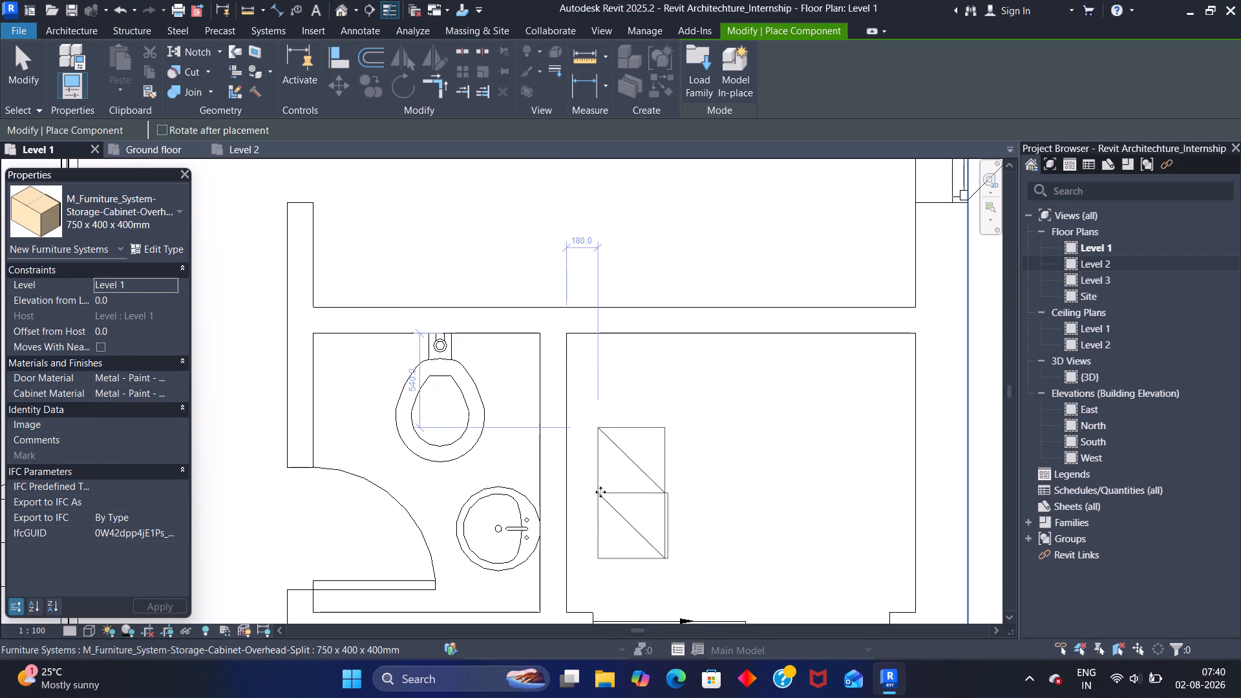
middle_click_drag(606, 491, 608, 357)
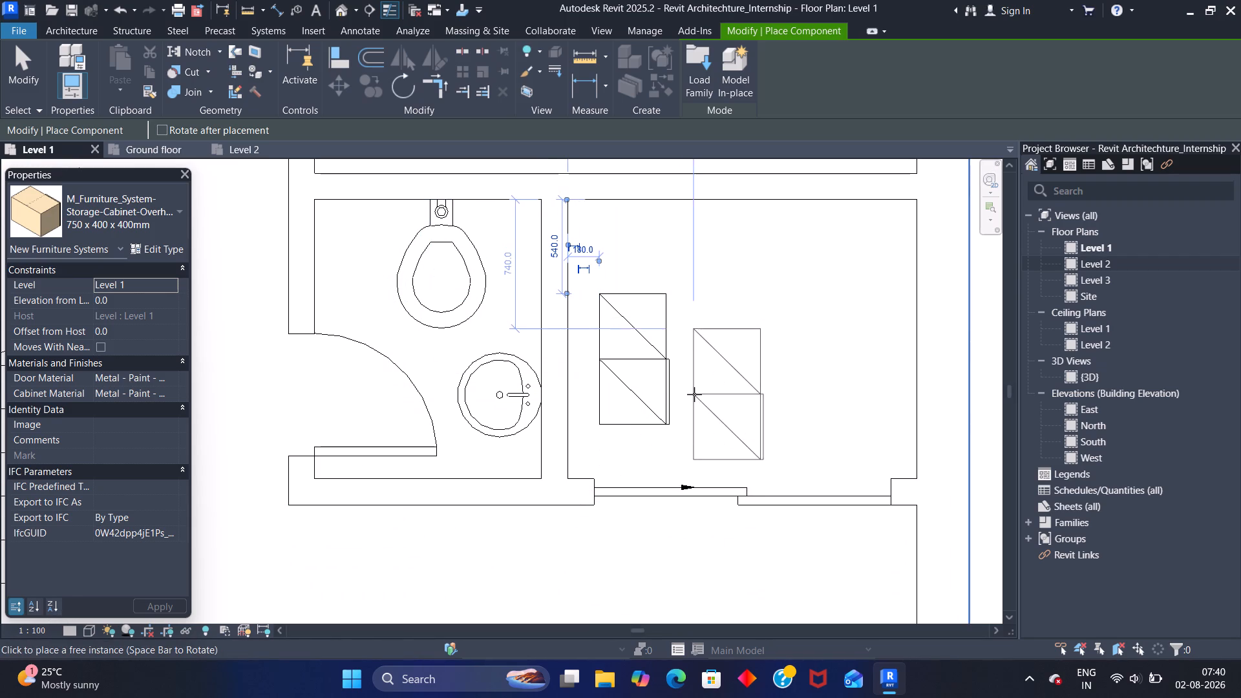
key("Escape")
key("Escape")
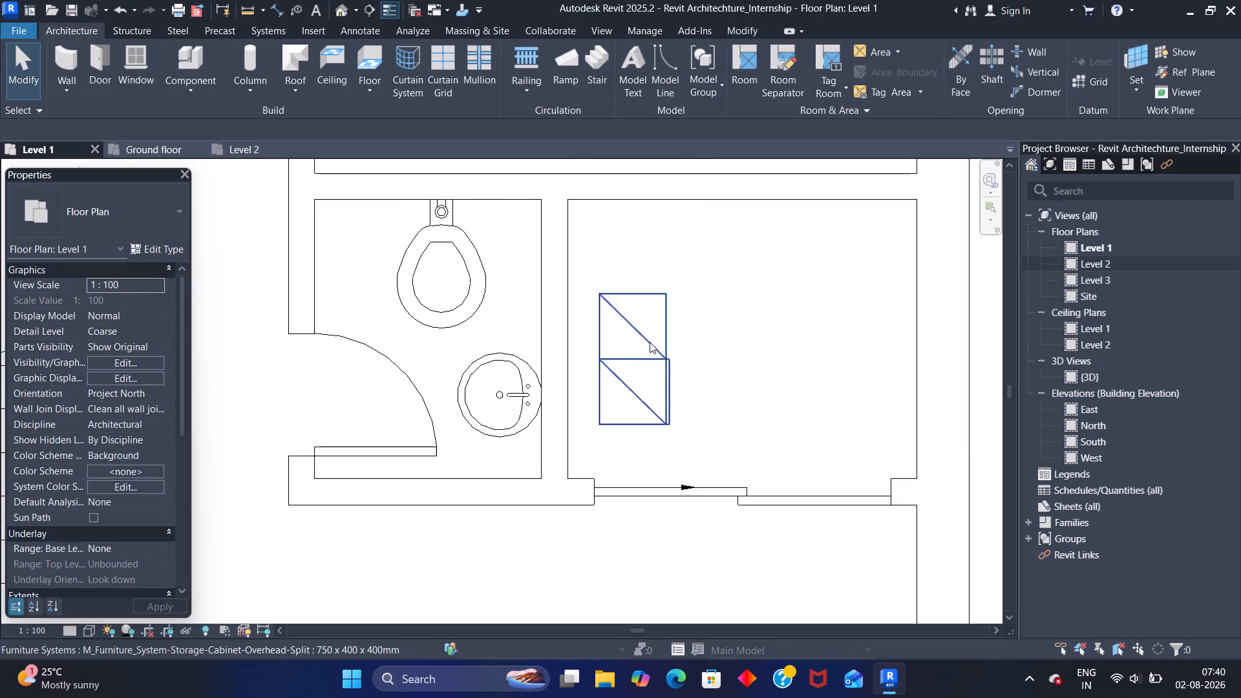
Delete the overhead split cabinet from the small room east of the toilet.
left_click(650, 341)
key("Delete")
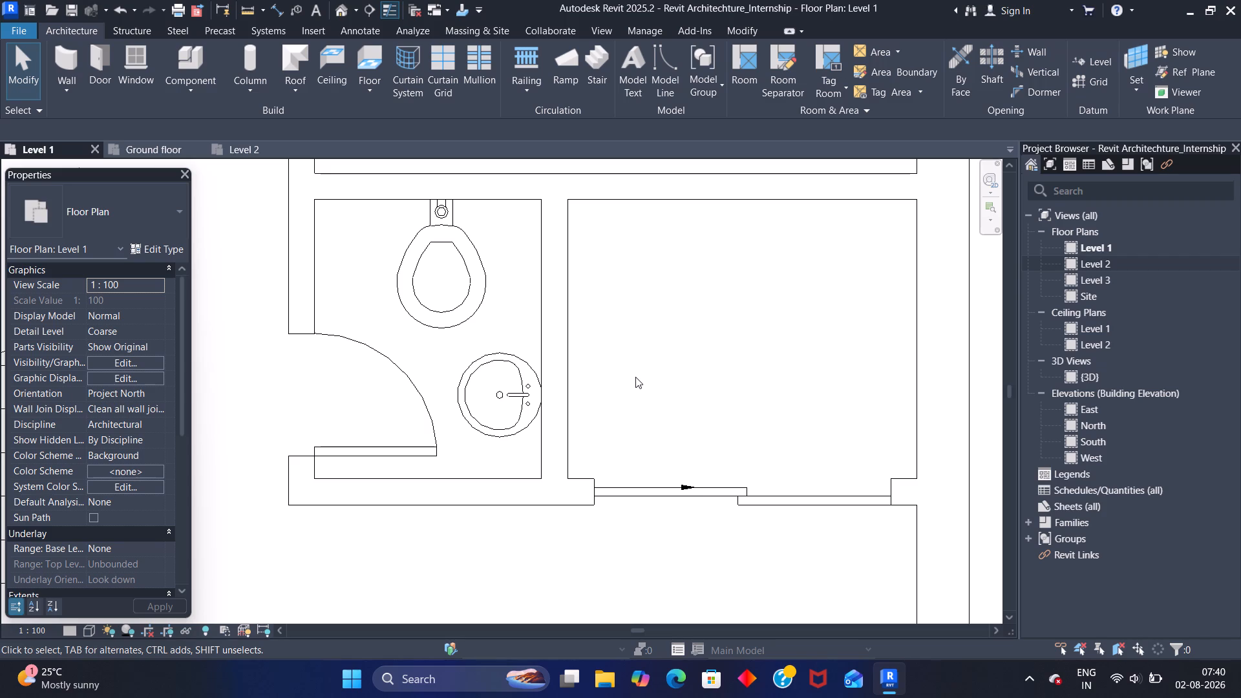
Preview the overhead cabinet families, and load M_Furniture_System-Storage-Cabinet-2_Vertical_File with the 900 x 450 x 650mm type.
left_click(179, 51)
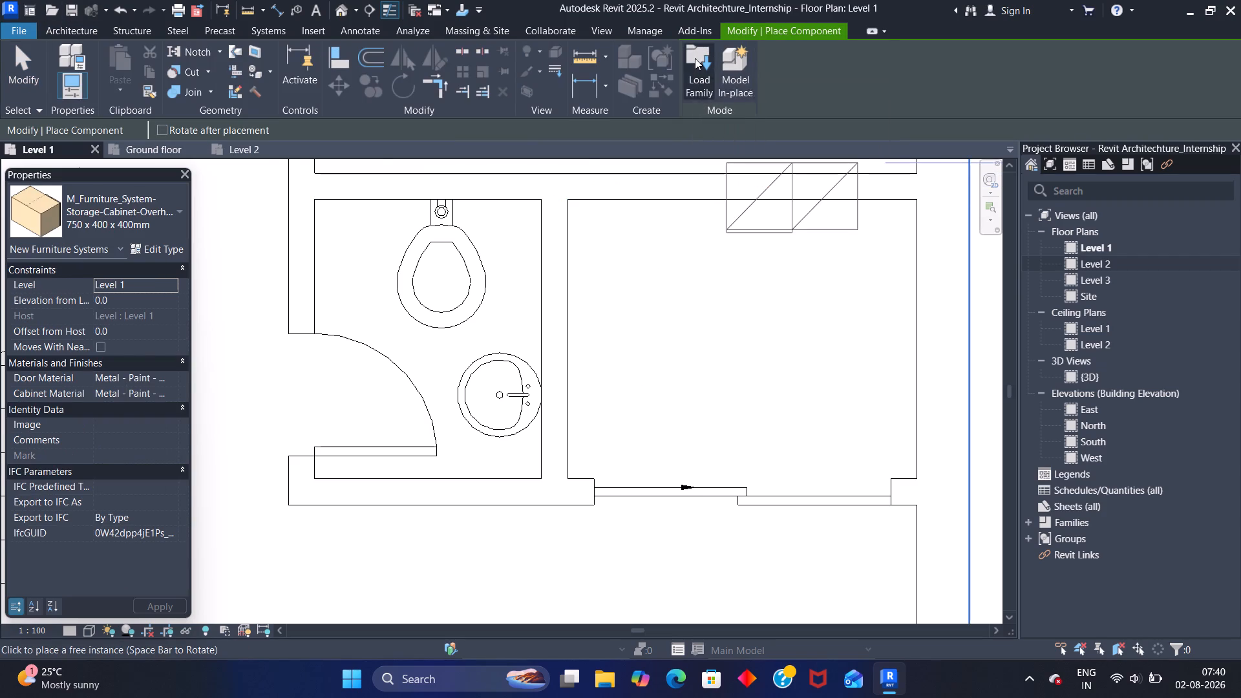
left_click(695, 59)
left_click(549, 220)
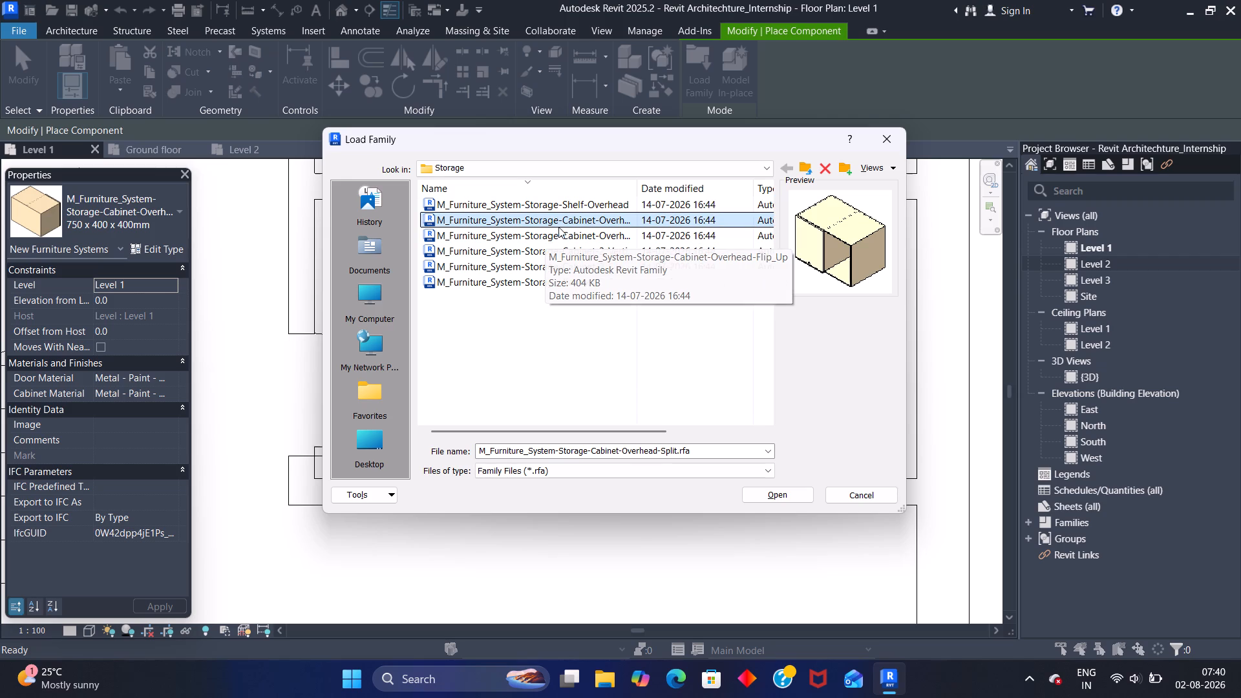
left_click(557, 235)
left_click(547, 251)
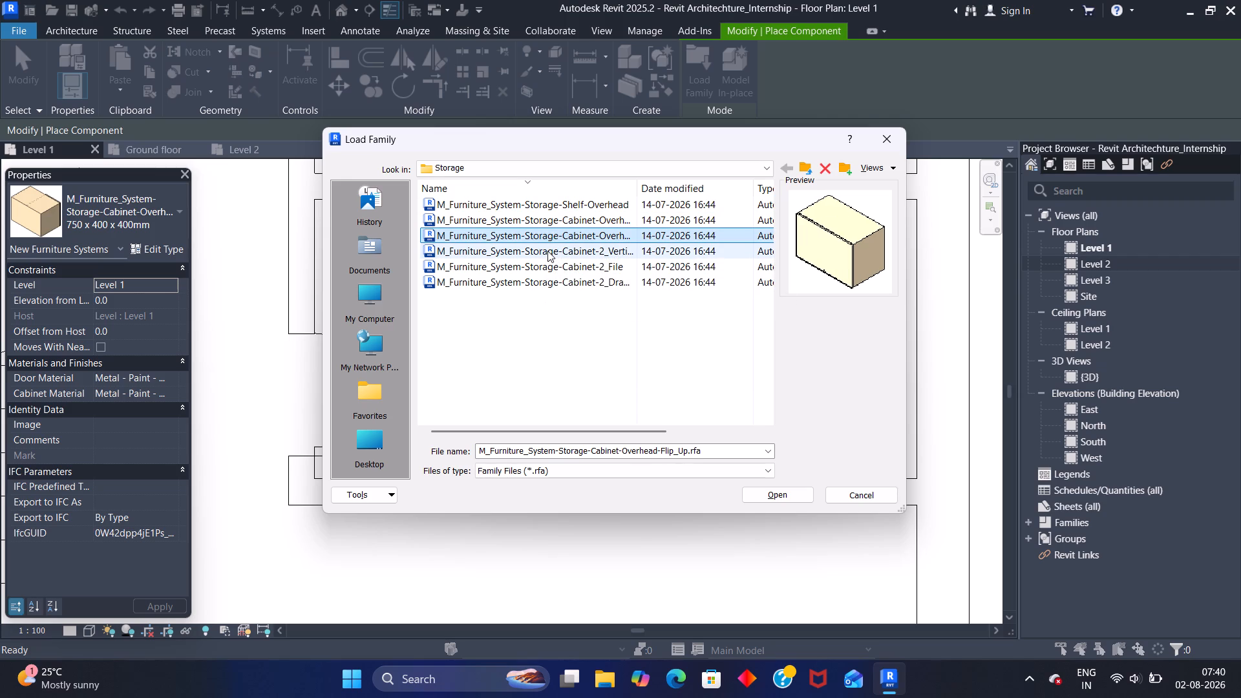
left_click(776, 497)
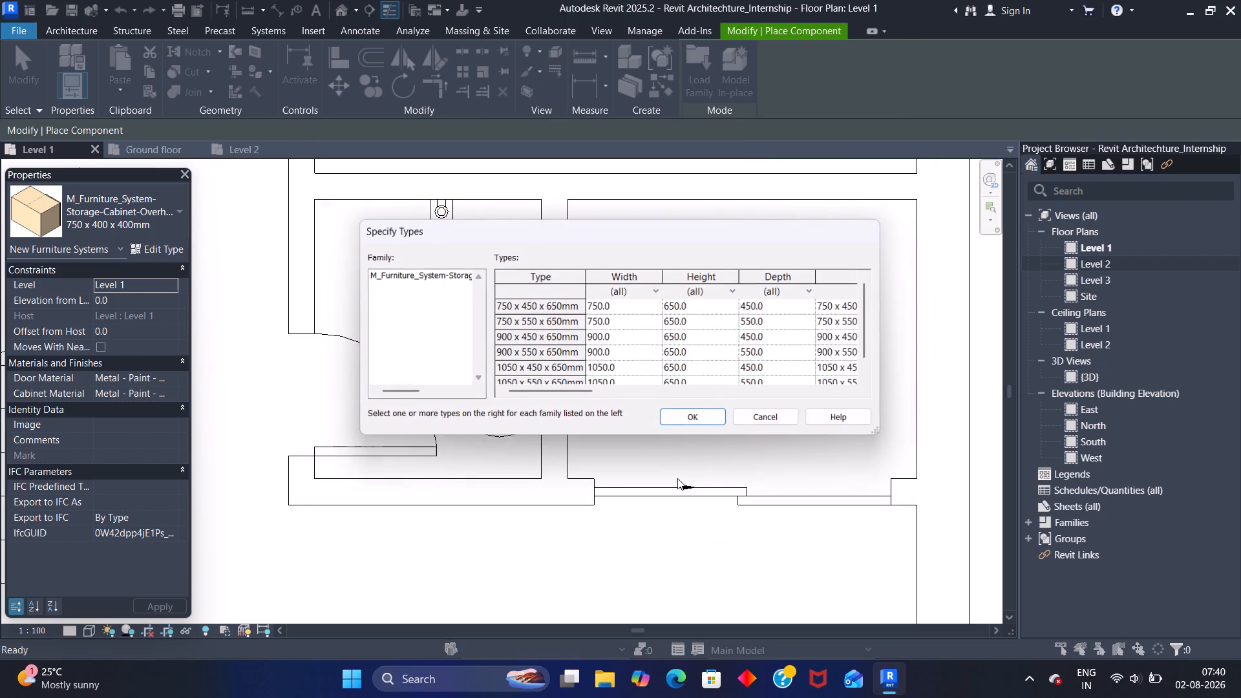
scroll(609, 350, "down", 1)
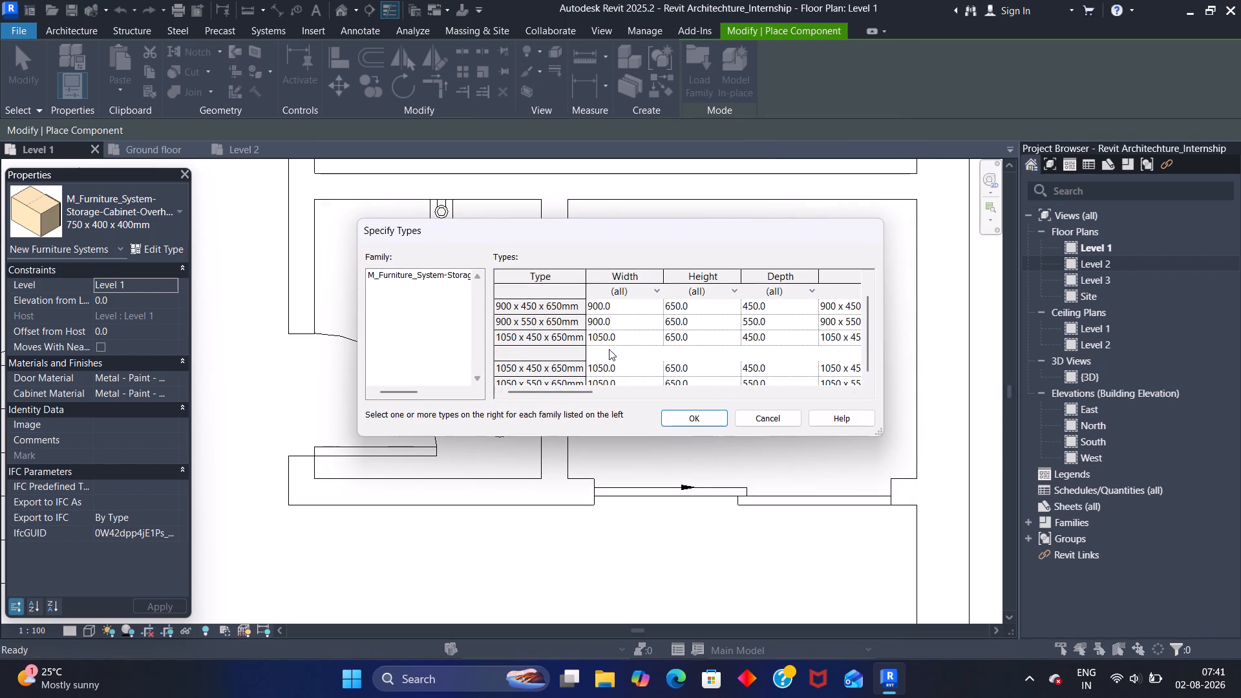
scroll(609, 349, "down", 2)
scroll(609, 349, "up", 6)
scroll(605, 347, "down", 2)
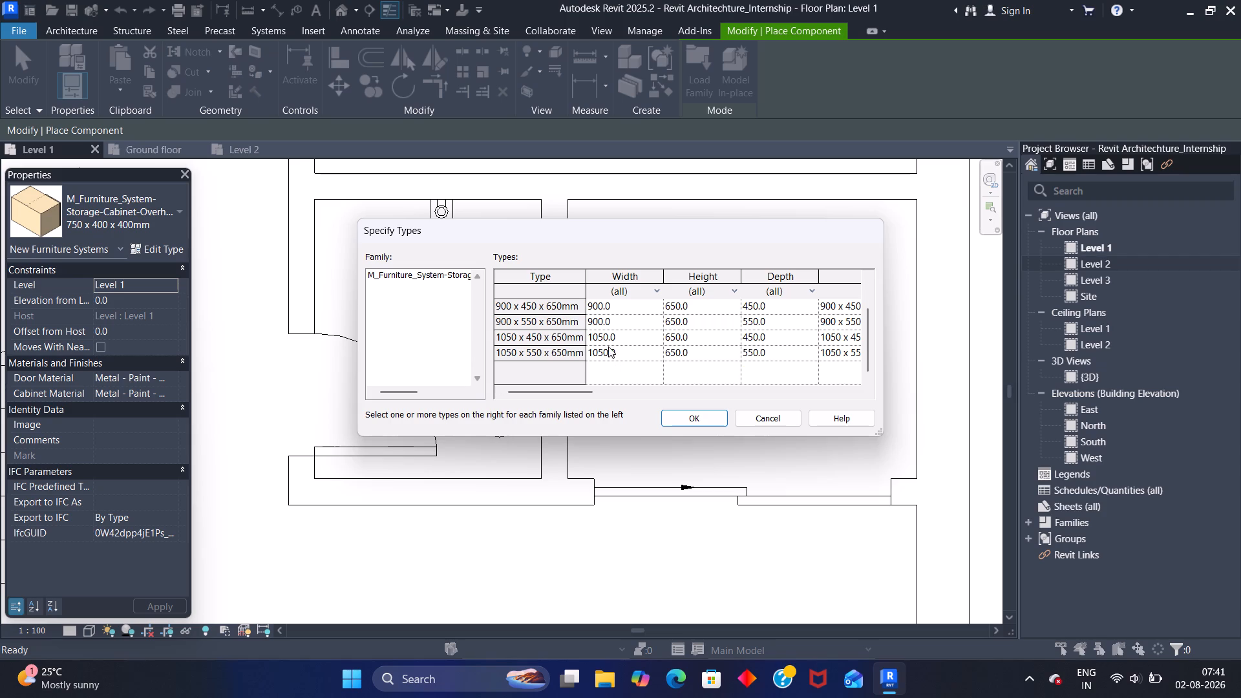
left_click(610, 306)
left_click(684, 419)
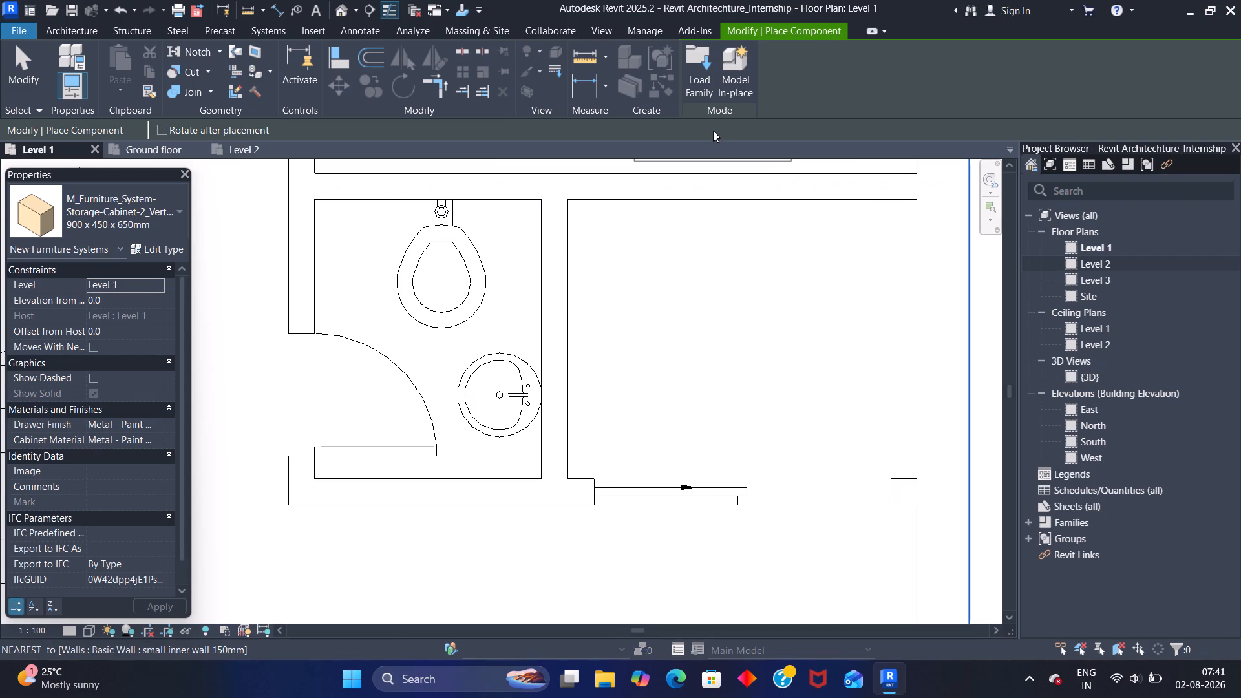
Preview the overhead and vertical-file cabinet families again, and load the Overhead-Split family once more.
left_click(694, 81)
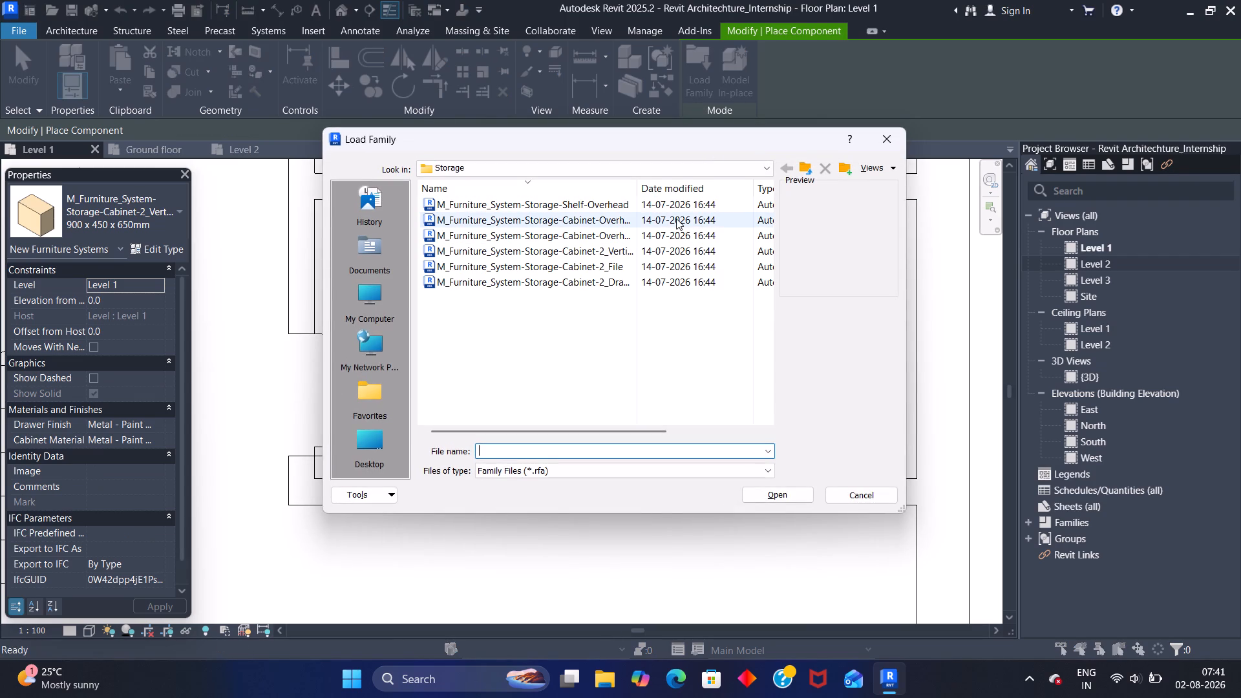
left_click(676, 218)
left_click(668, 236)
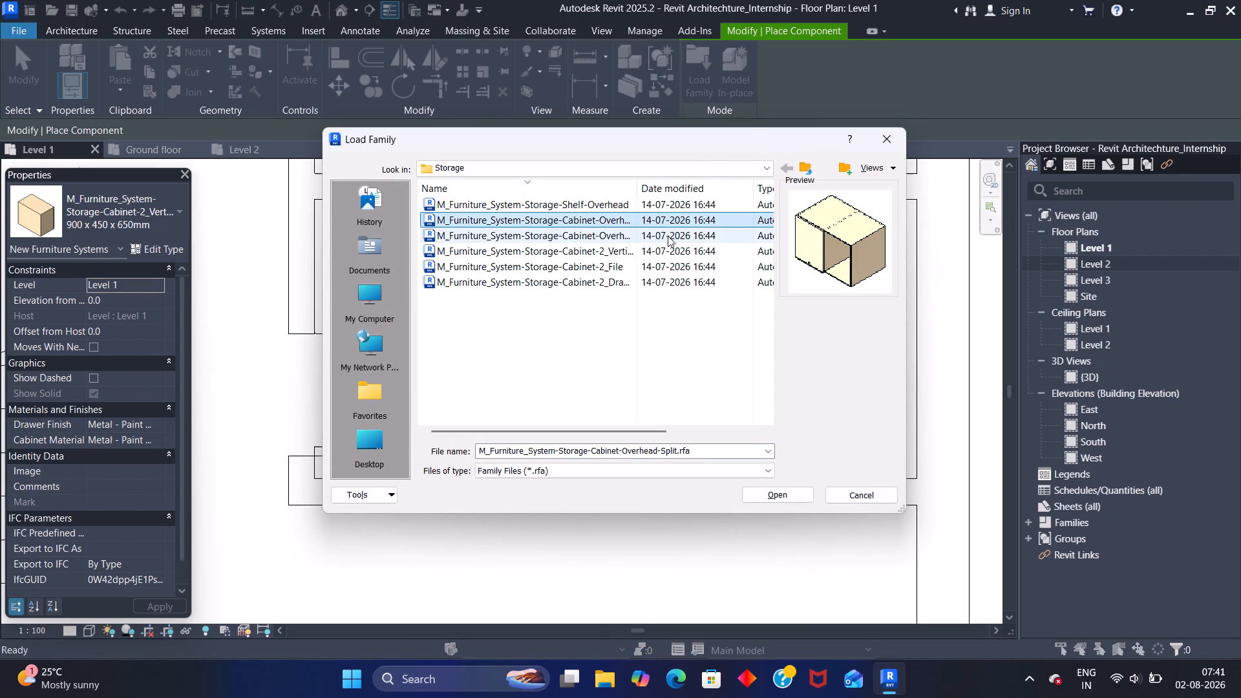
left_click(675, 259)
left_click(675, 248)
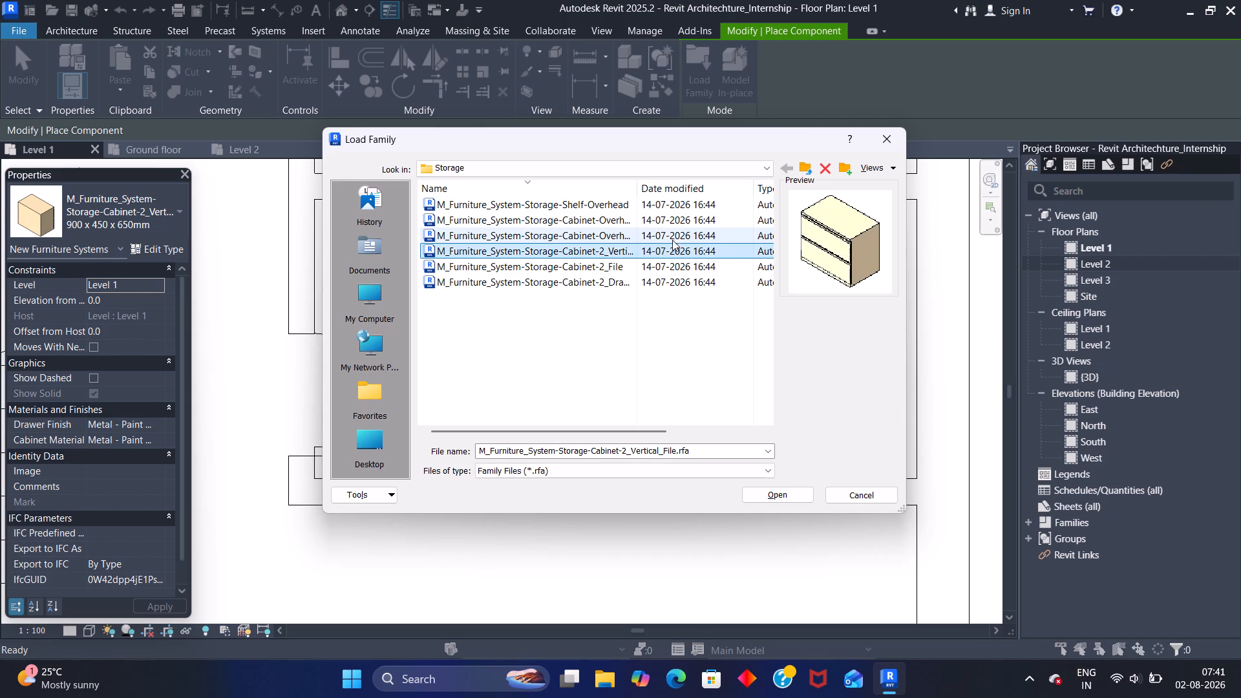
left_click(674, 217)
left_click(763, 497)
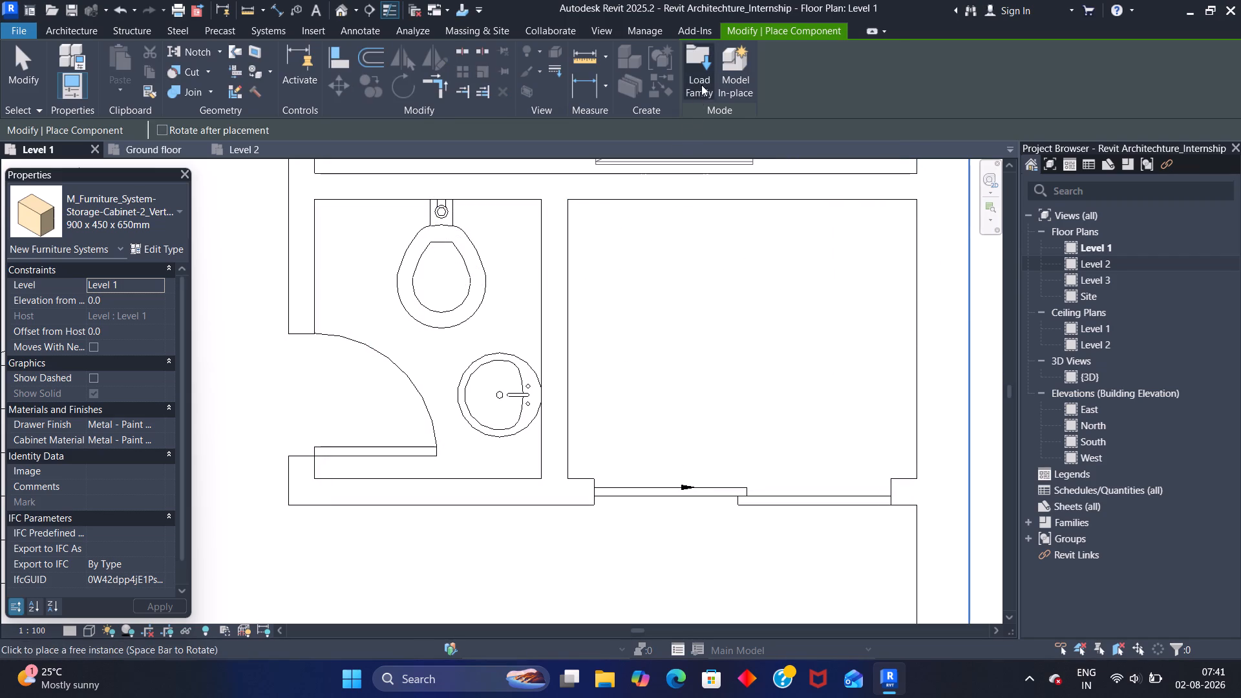
Load the 1050 x 550 x 650mm type of the M_Furniture_System-Storage-Cabinet-2_Vertical_File family.
left_click(702, 83)
left_click(668, 267)
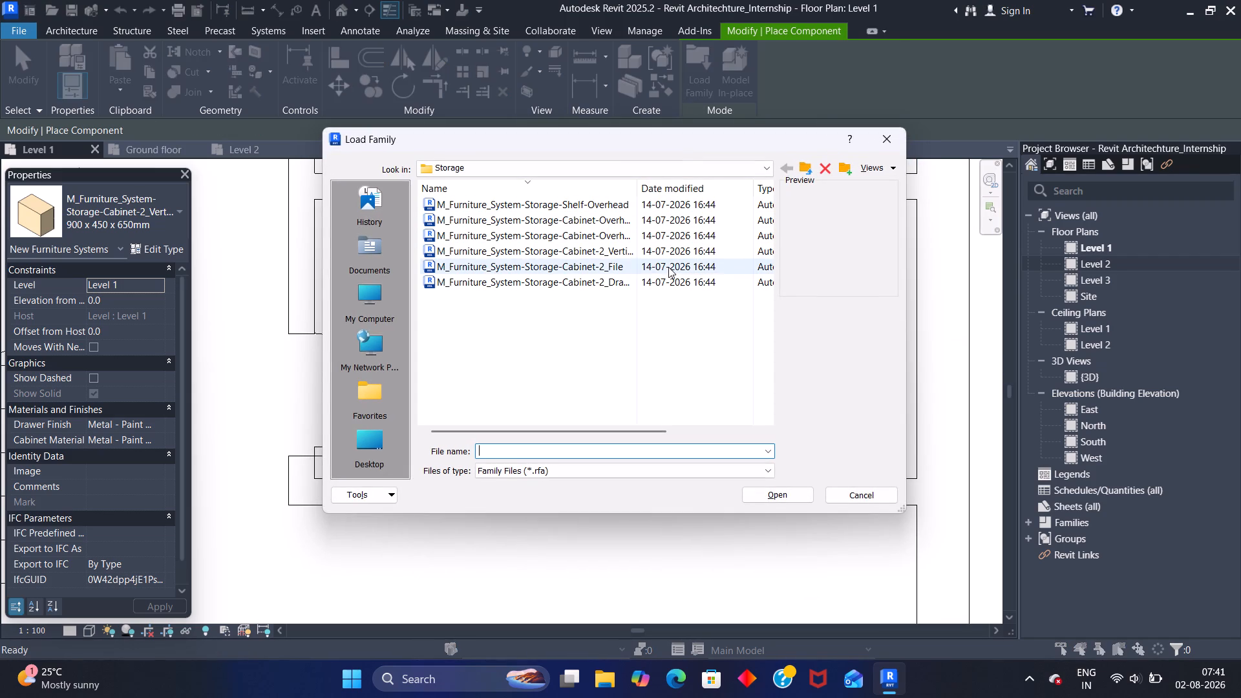
left_click(691, 246)
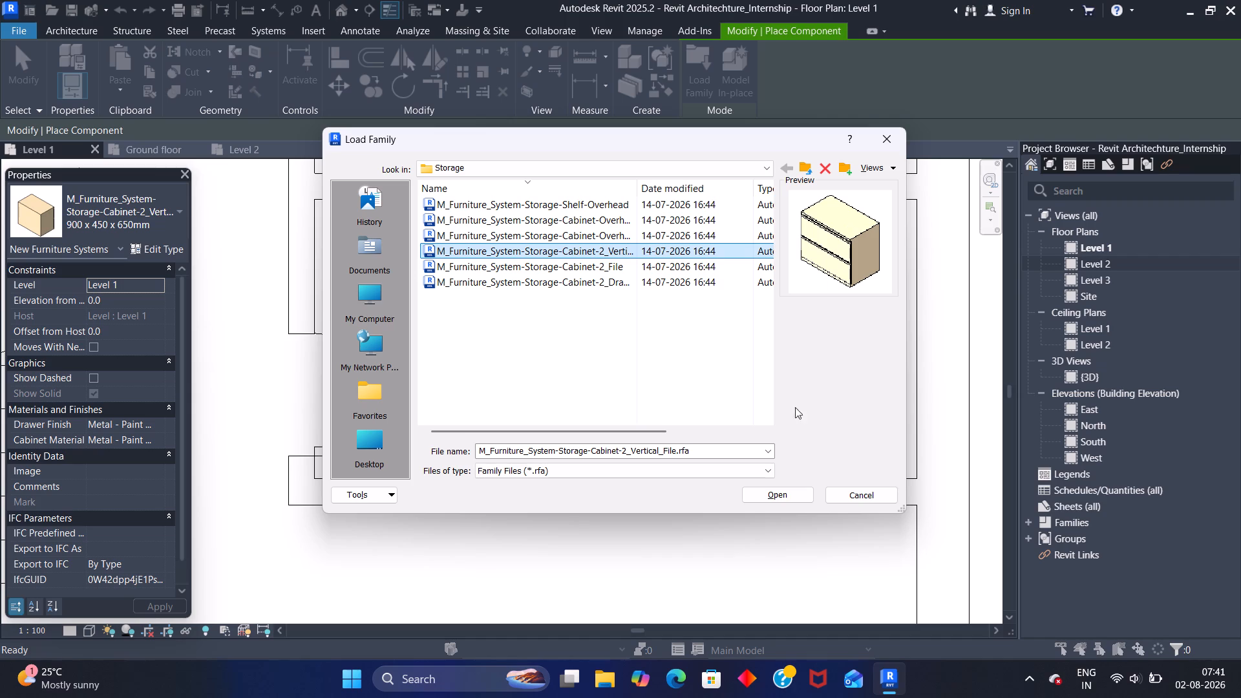
left_click_drag(778, 494, 778, 488)
scroll(657, 350, "down", 3)
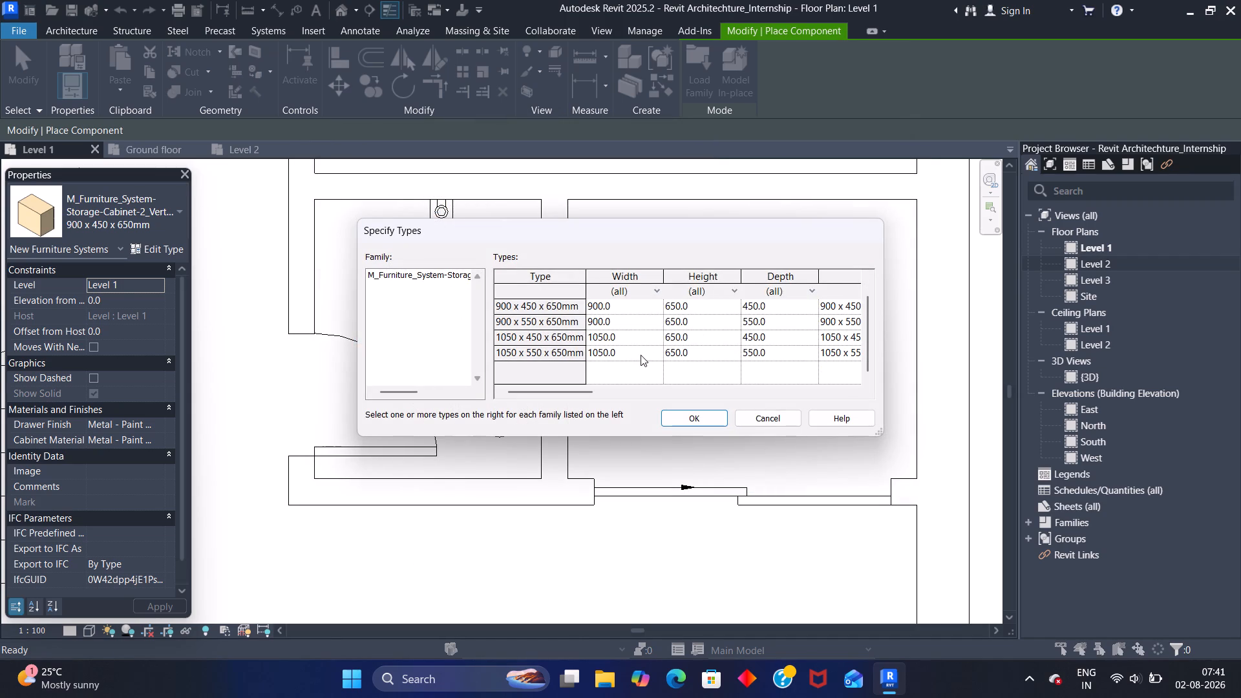
scroll(641, 355, "down", 2)
left_click(626, 353)
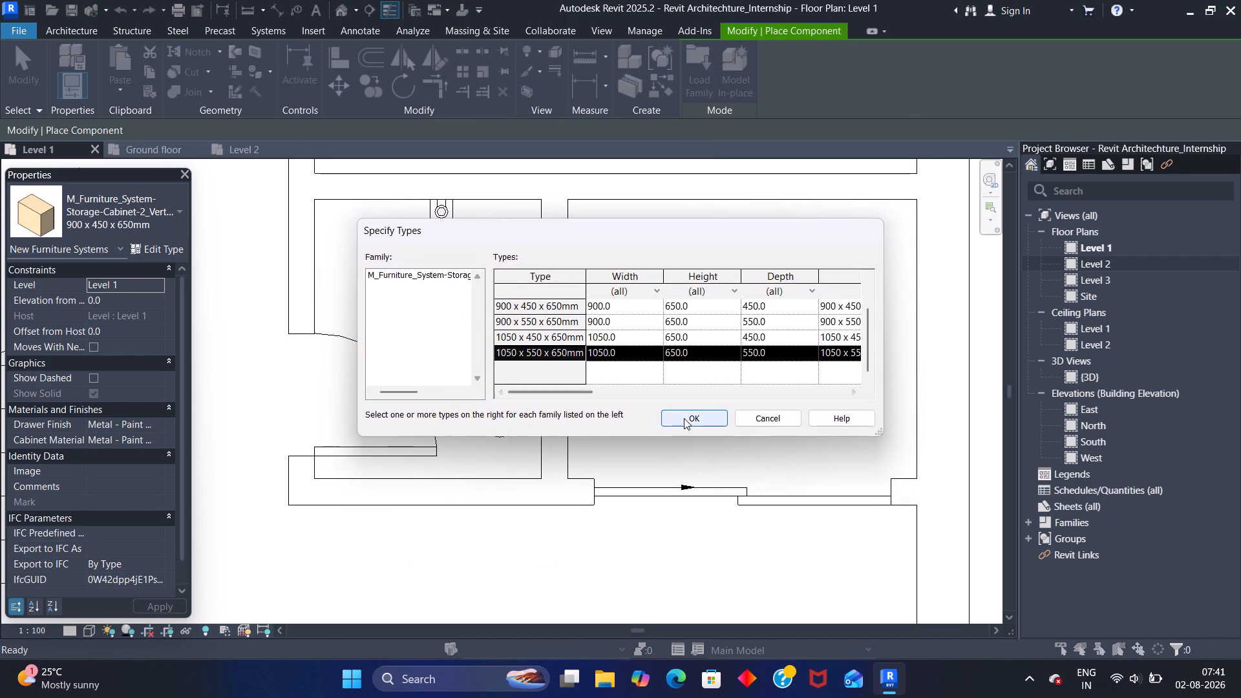
left_click(684, 416)
Place the 900 x 450 x 650mm vertical-file cabinet, front facing east, along the west wall of the room east of the toilet.
key("space")
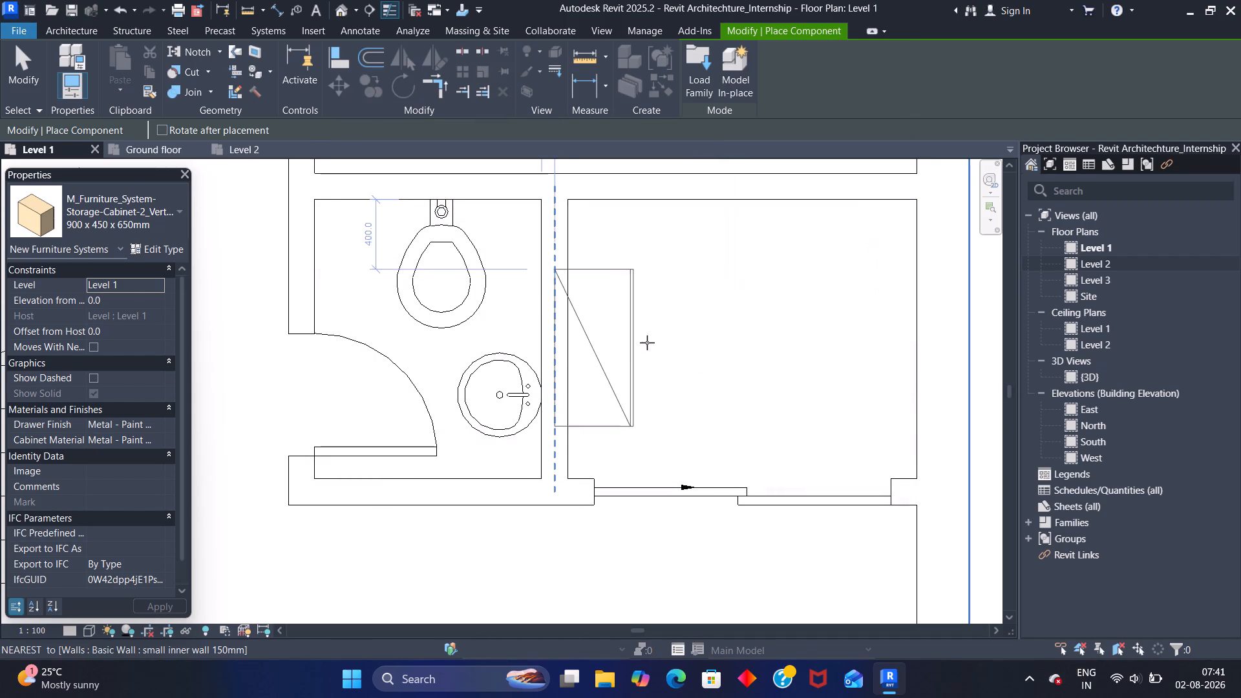
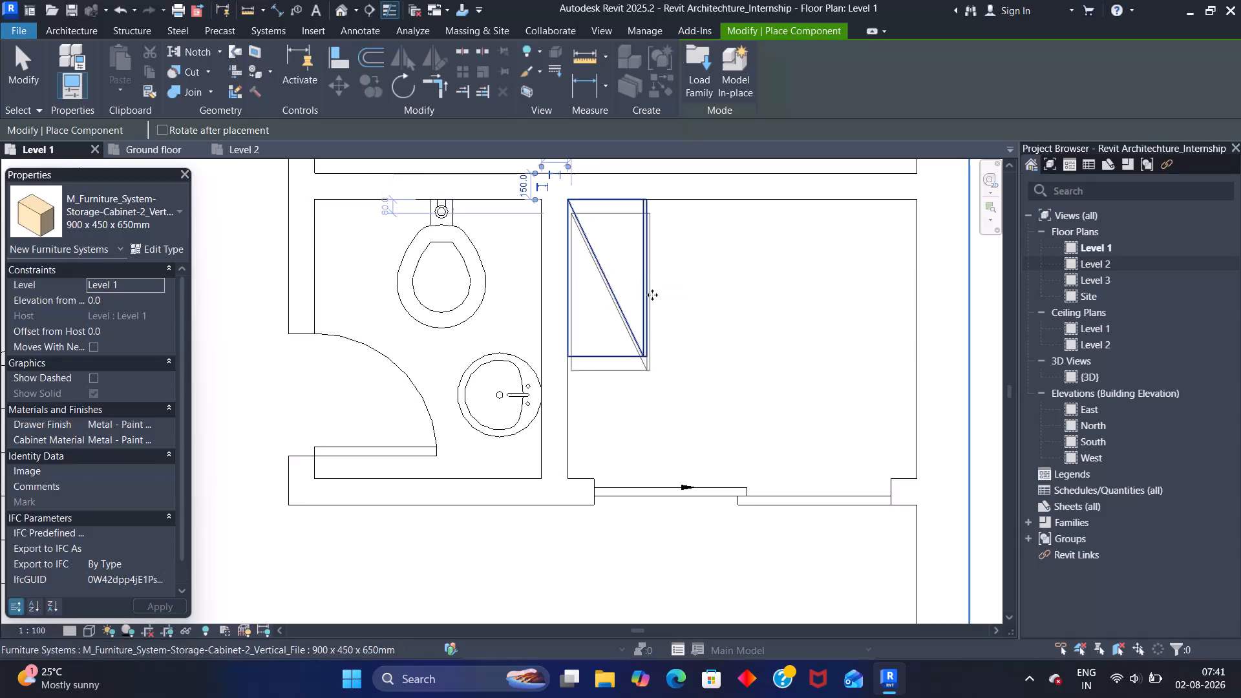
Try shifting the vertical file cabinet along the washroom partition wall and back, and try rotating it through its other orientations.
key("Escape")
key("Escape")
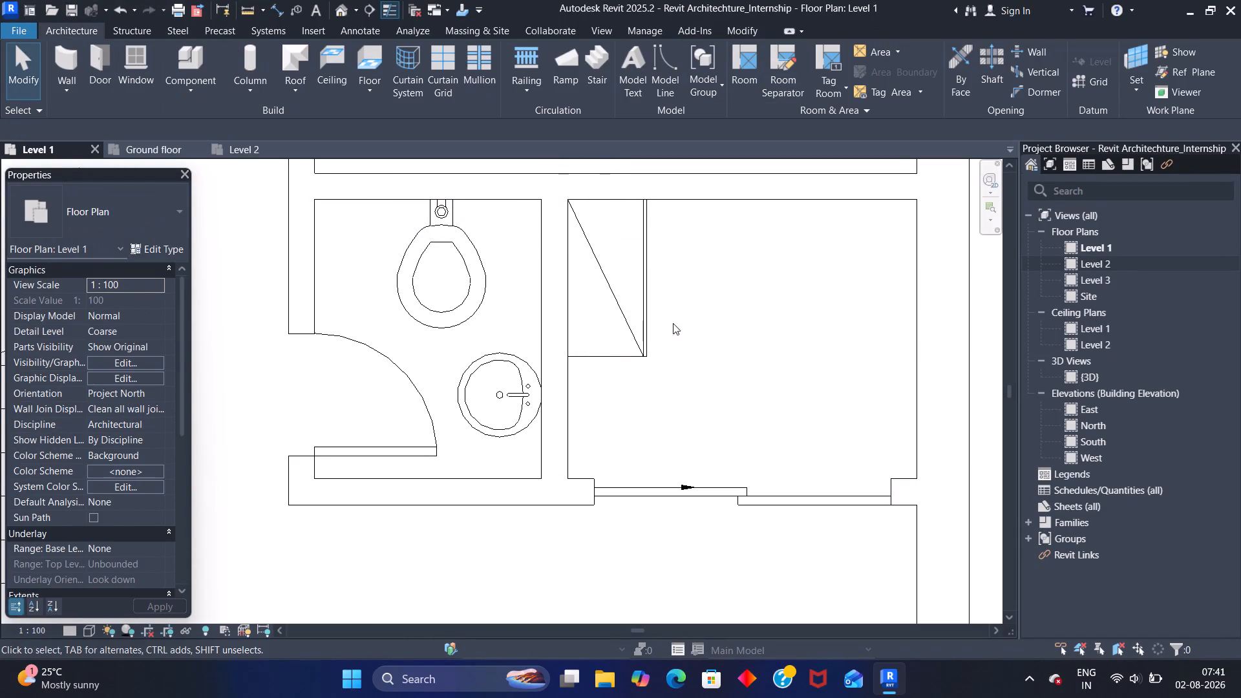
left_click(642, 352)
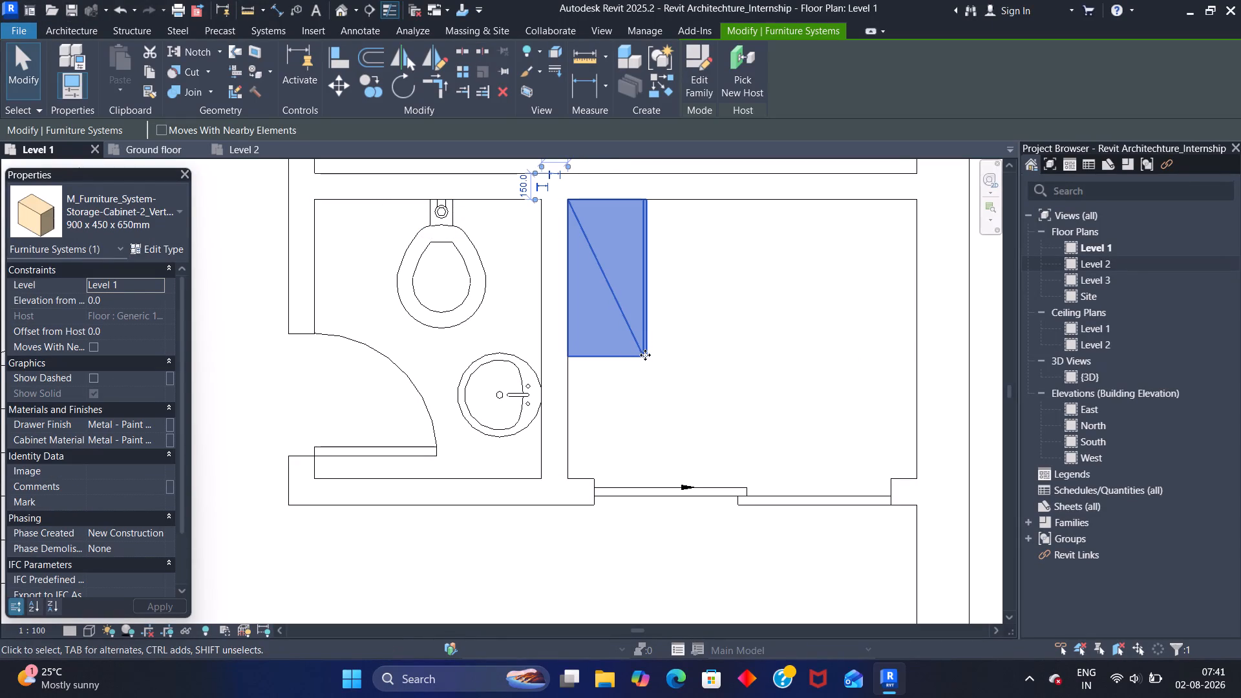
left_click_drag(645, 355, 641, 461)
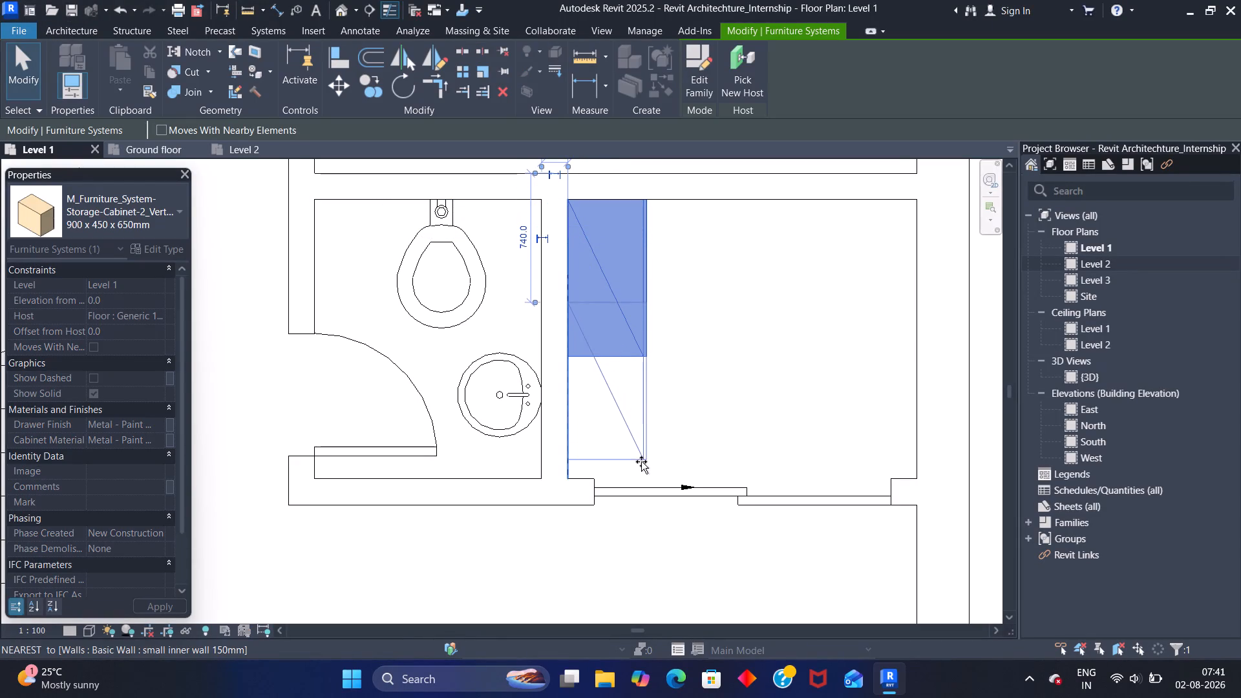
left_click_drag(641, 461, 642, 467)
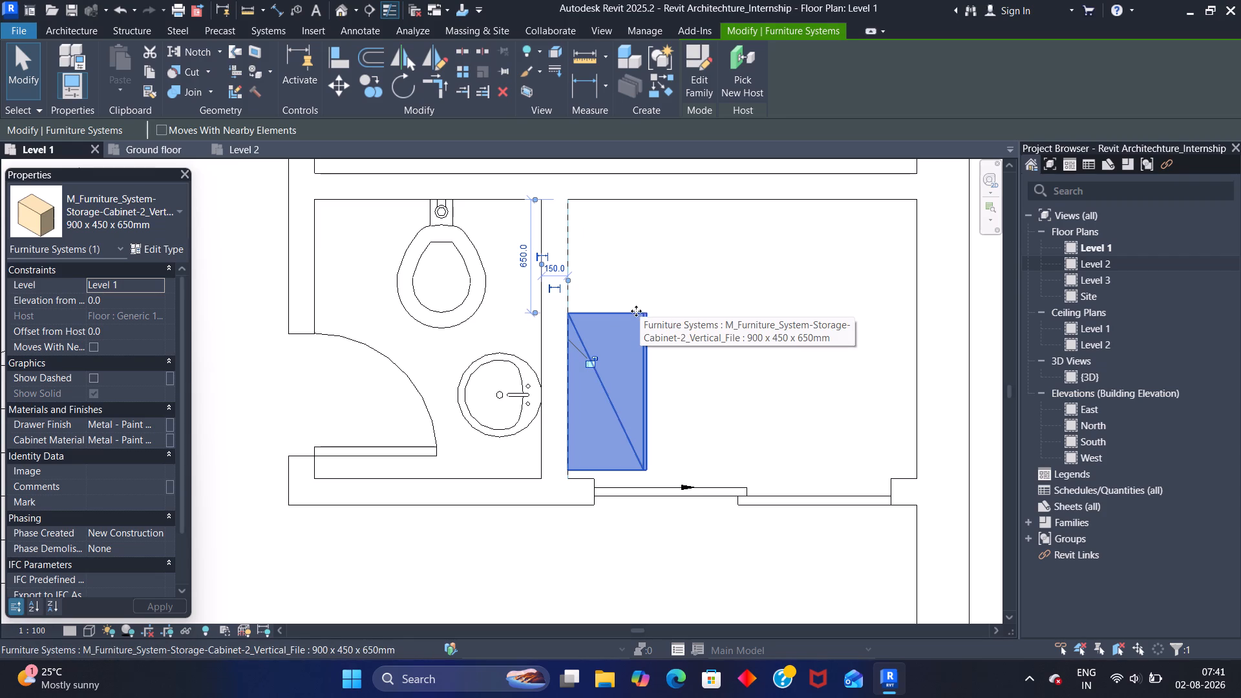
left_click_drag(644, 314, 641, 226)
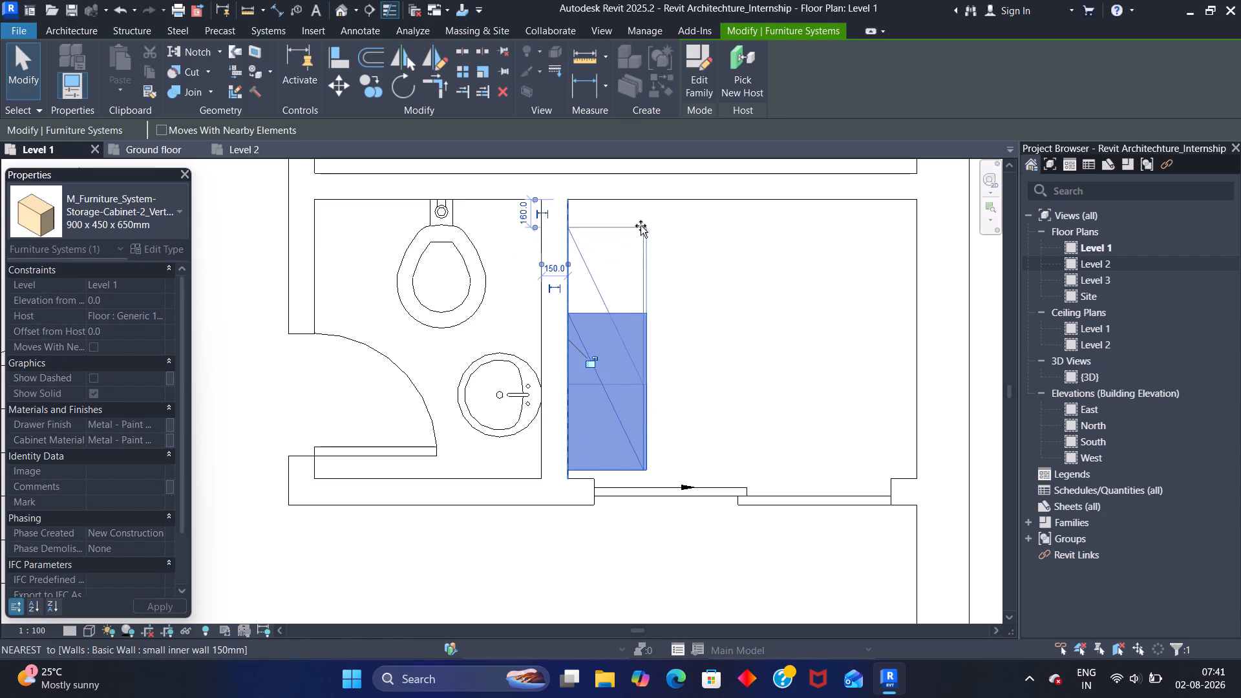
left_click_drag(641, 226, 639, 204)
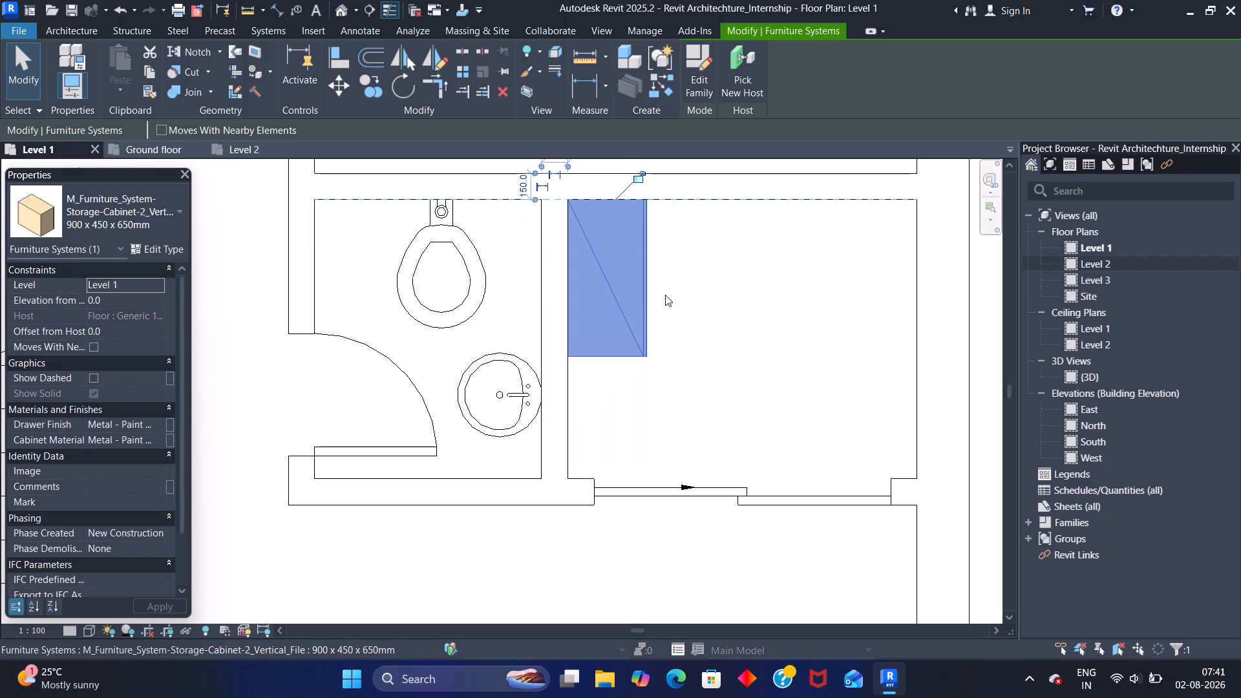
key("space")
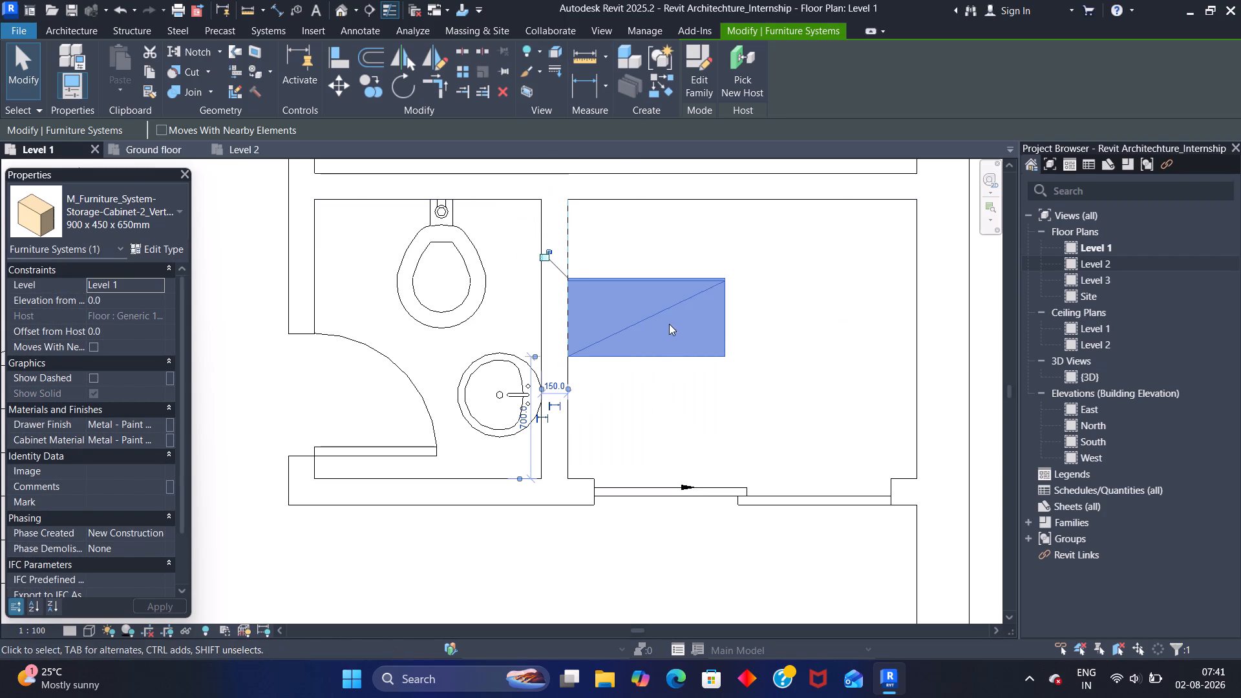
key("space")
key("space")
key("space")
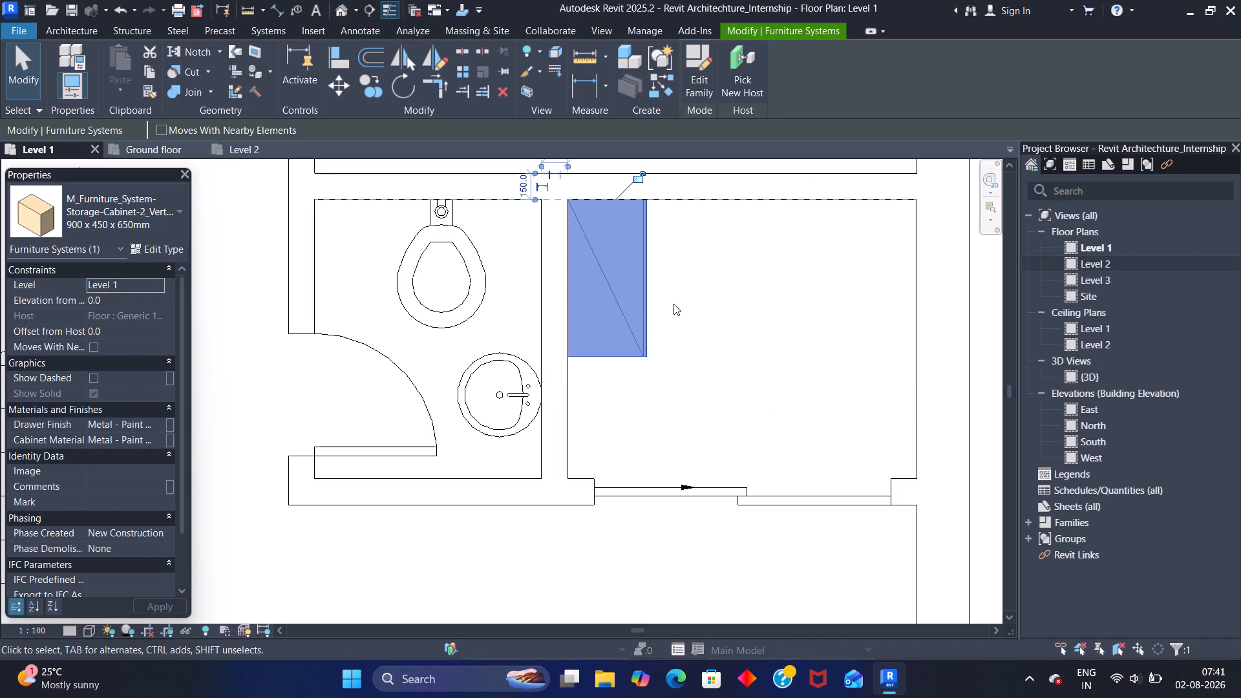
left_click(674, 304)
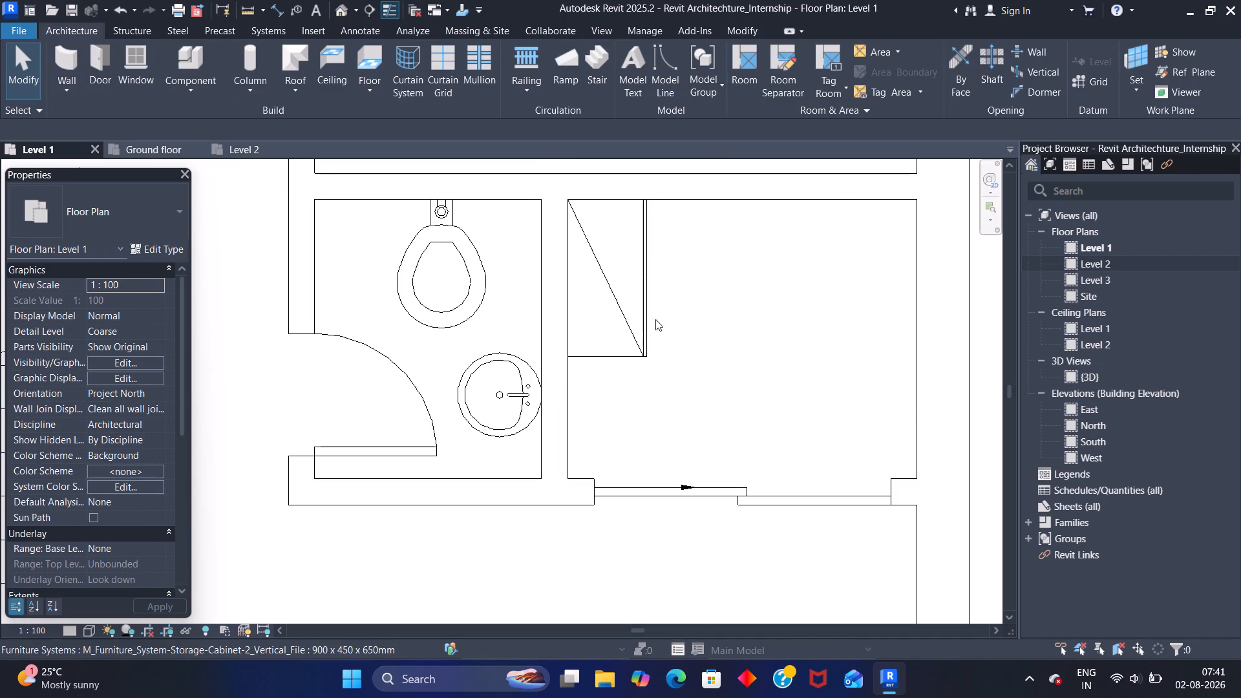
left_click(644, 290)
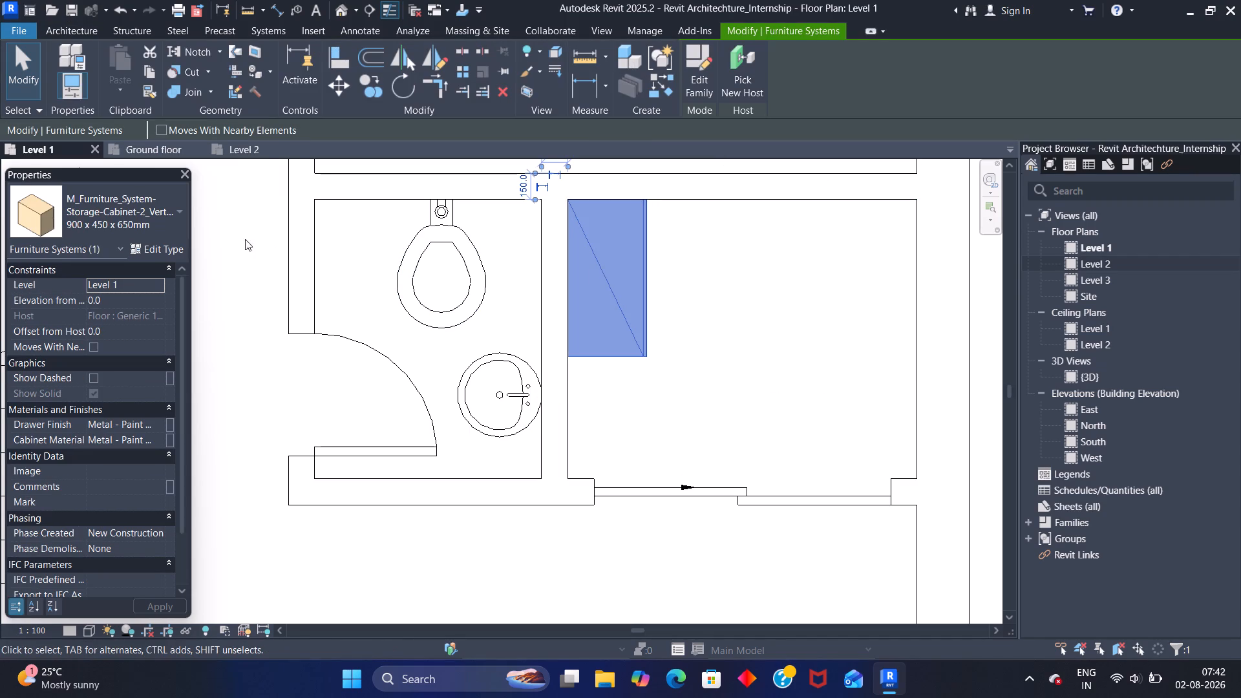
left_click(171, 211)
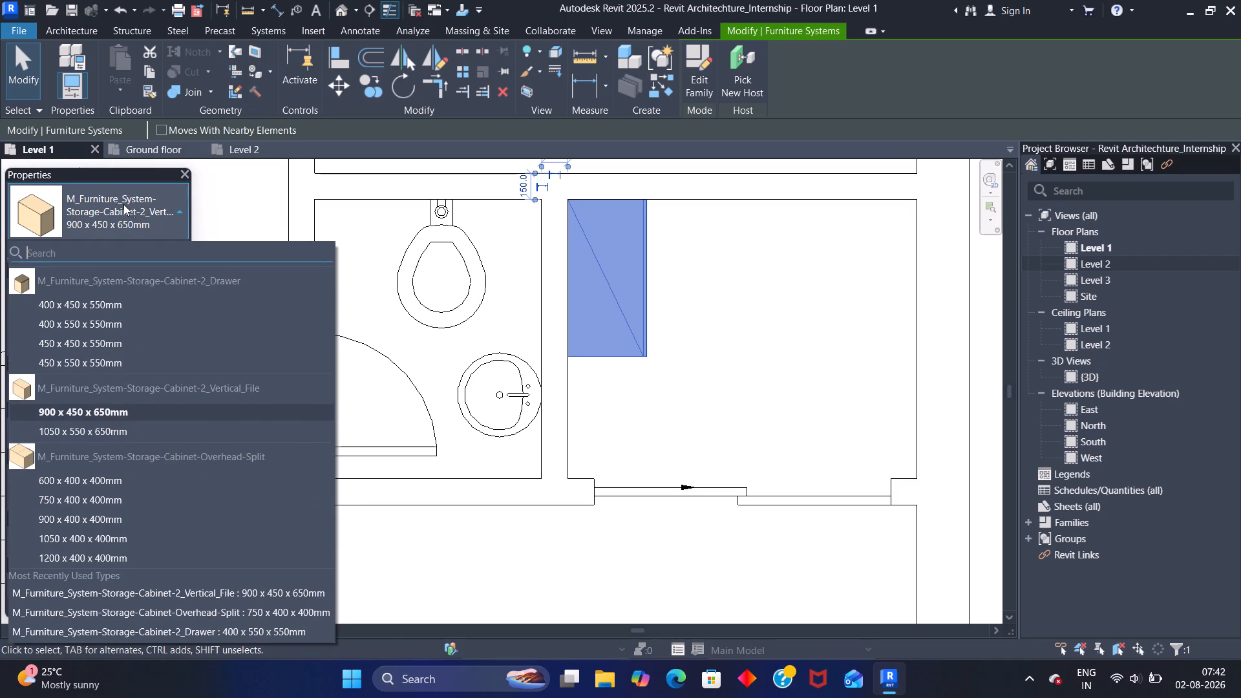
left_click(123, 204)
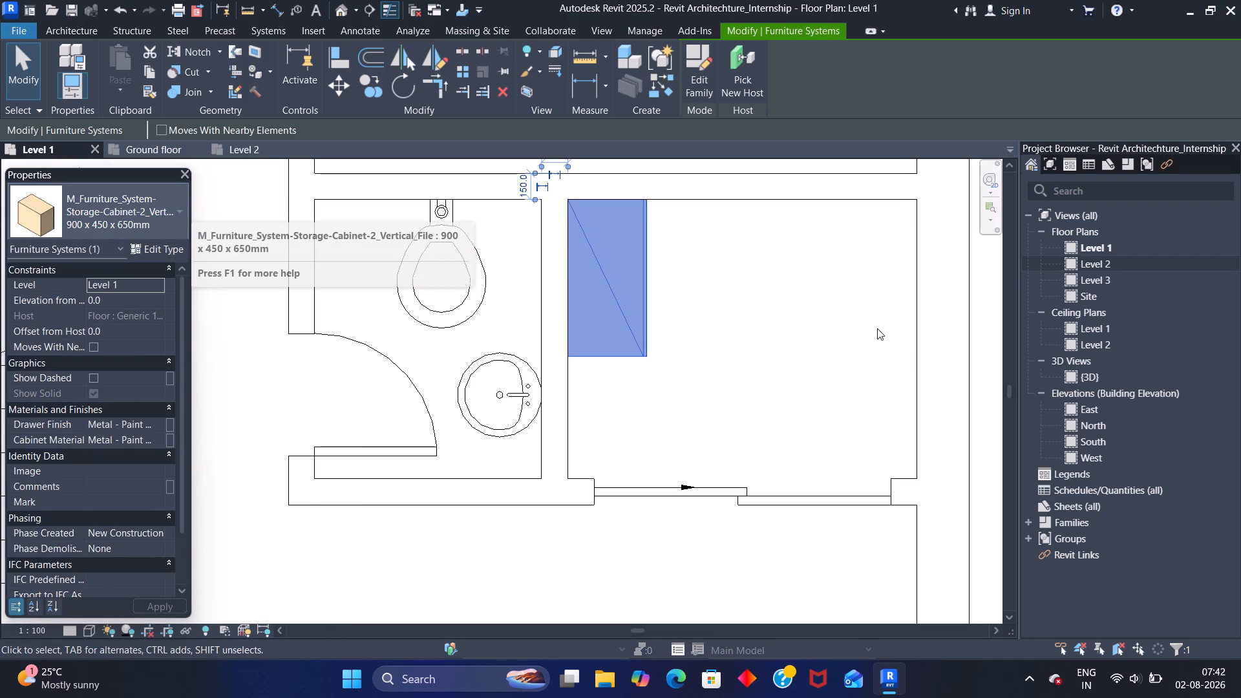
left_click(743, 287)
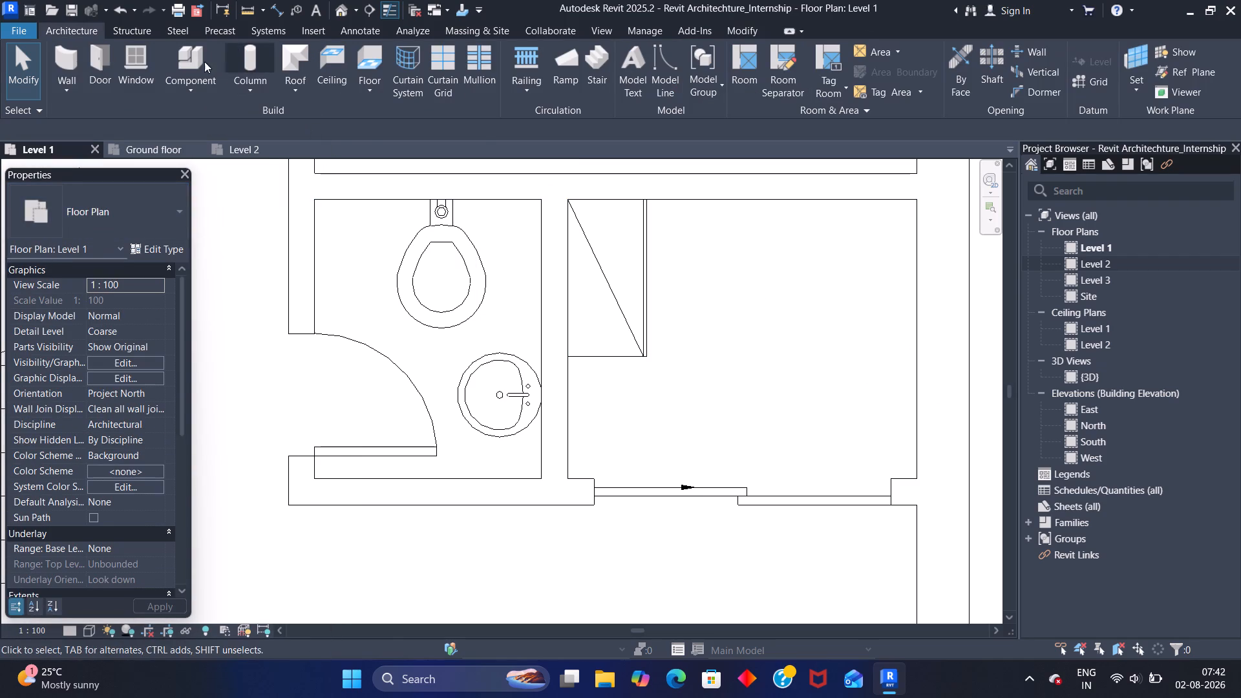
Place a second 900 x 450 x 650mm vertical file cabinet in the opposite upper corner, backed against the 300 mm outer wall and facing the first.
left_click(204, 61)
key("space")
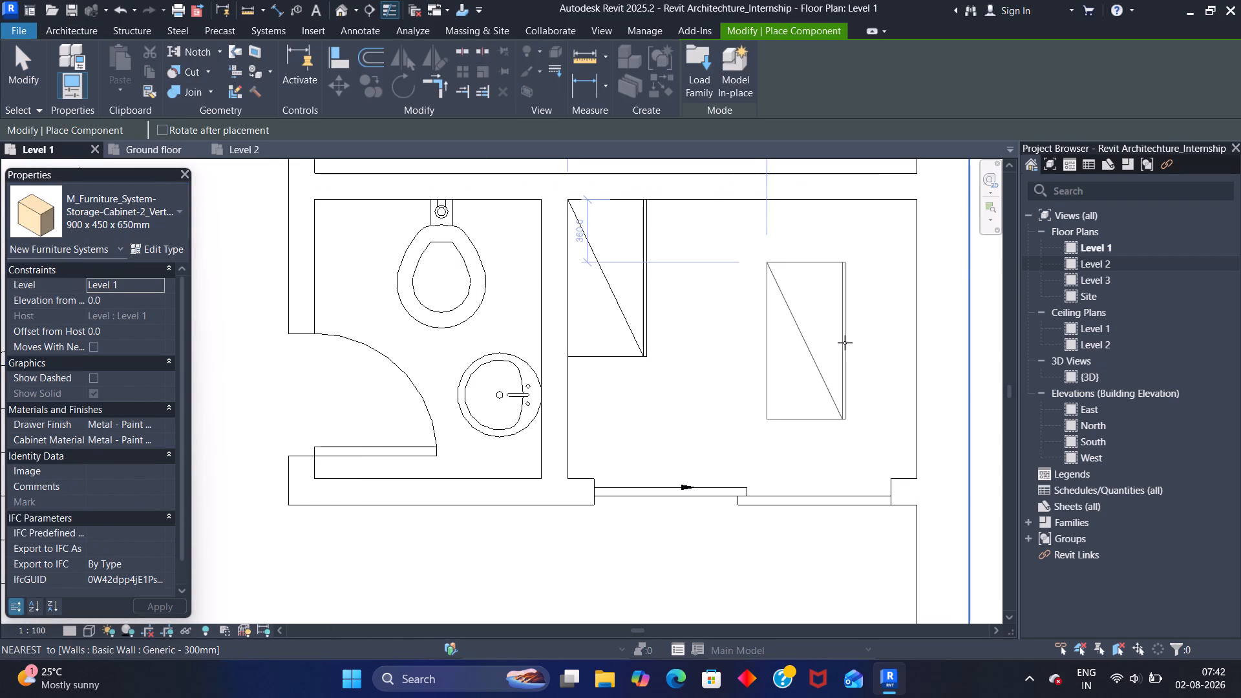
key("space")
key("space")
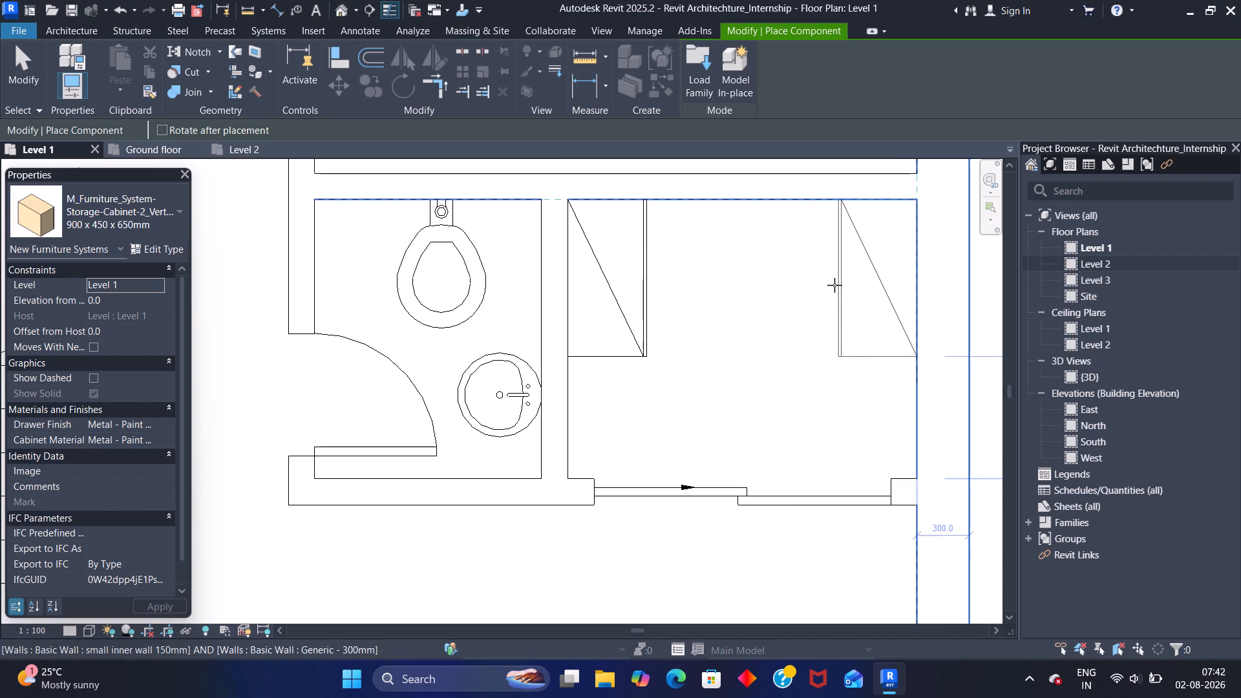
left_click(834, 285)
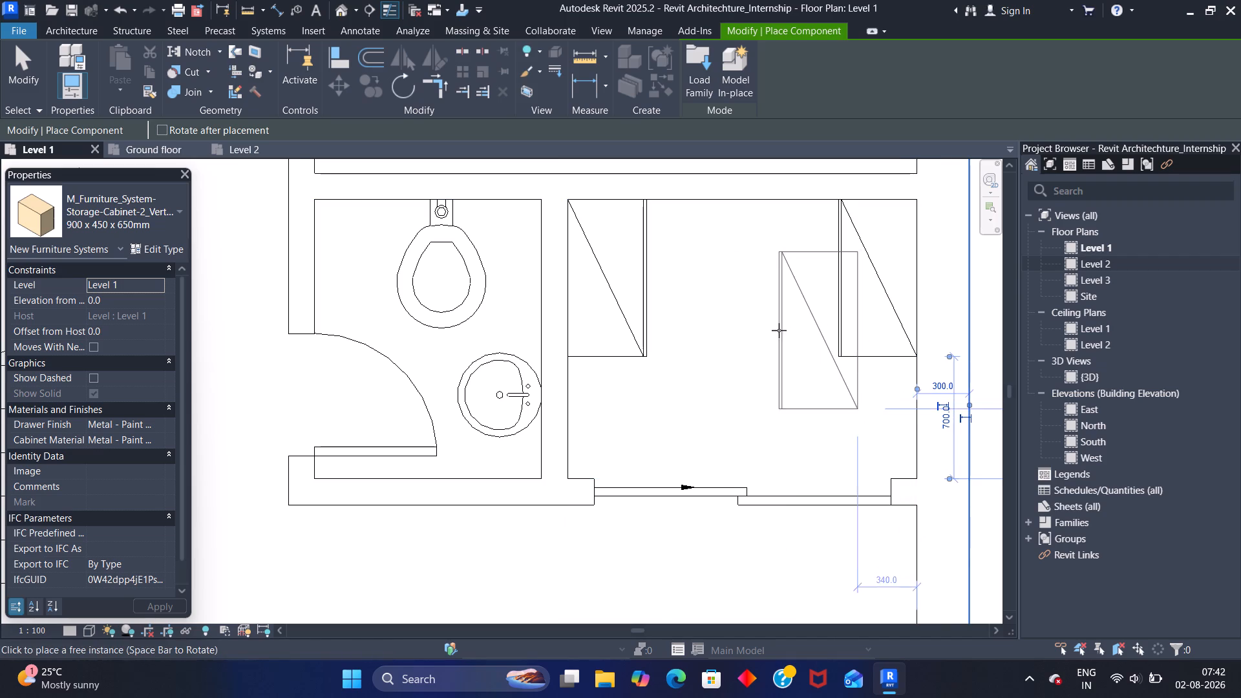
Place a third 900 x 450 x 650mm vertical file cabinet, turned to back onto the upper wall between the two side cabinets.
key("space")
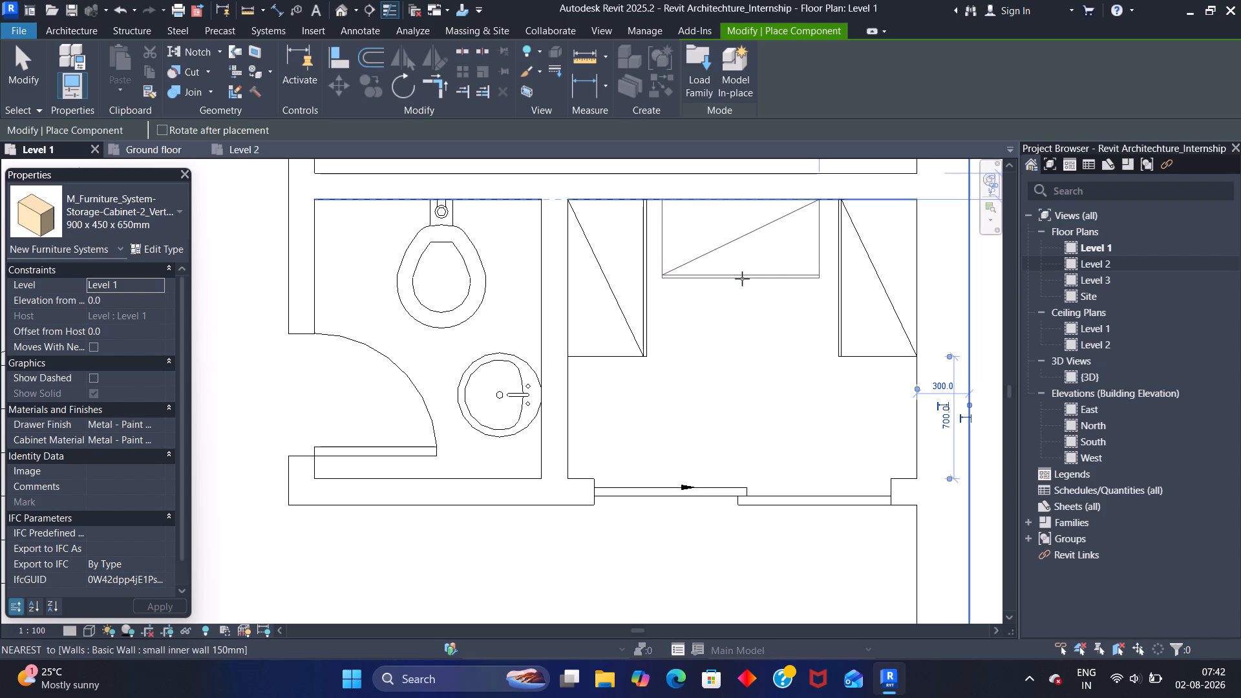
left_click(742, 279)
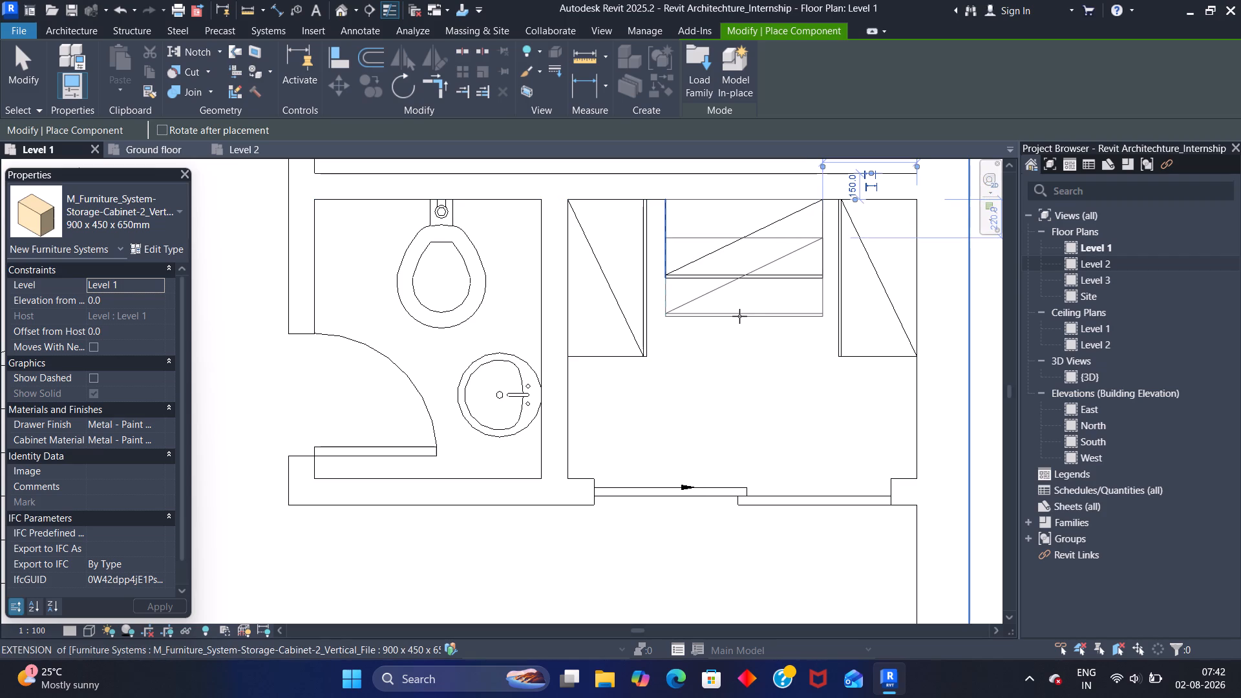
key("Escape")
key("Escape")
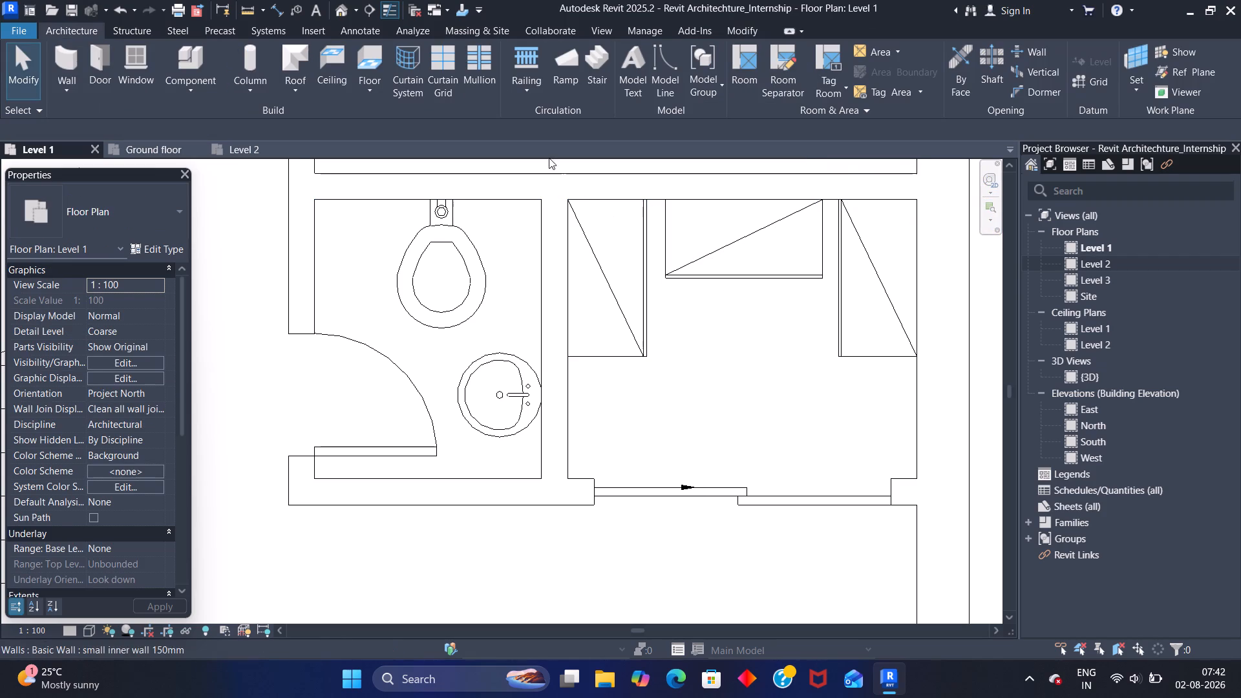
Centre the middle cabinet using an aligned dimension from its centreline to the backs of both side cabinets, constrained as equal (EQ).
left_click(281, 8)
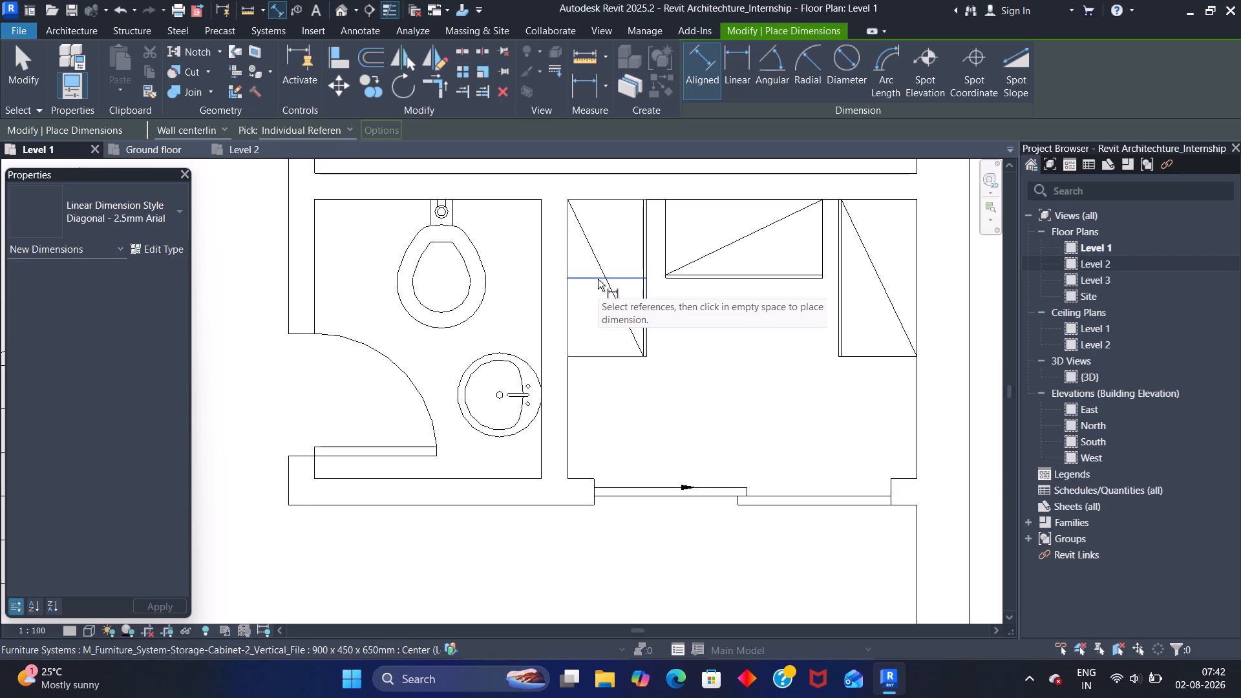
left_click(598, 279)
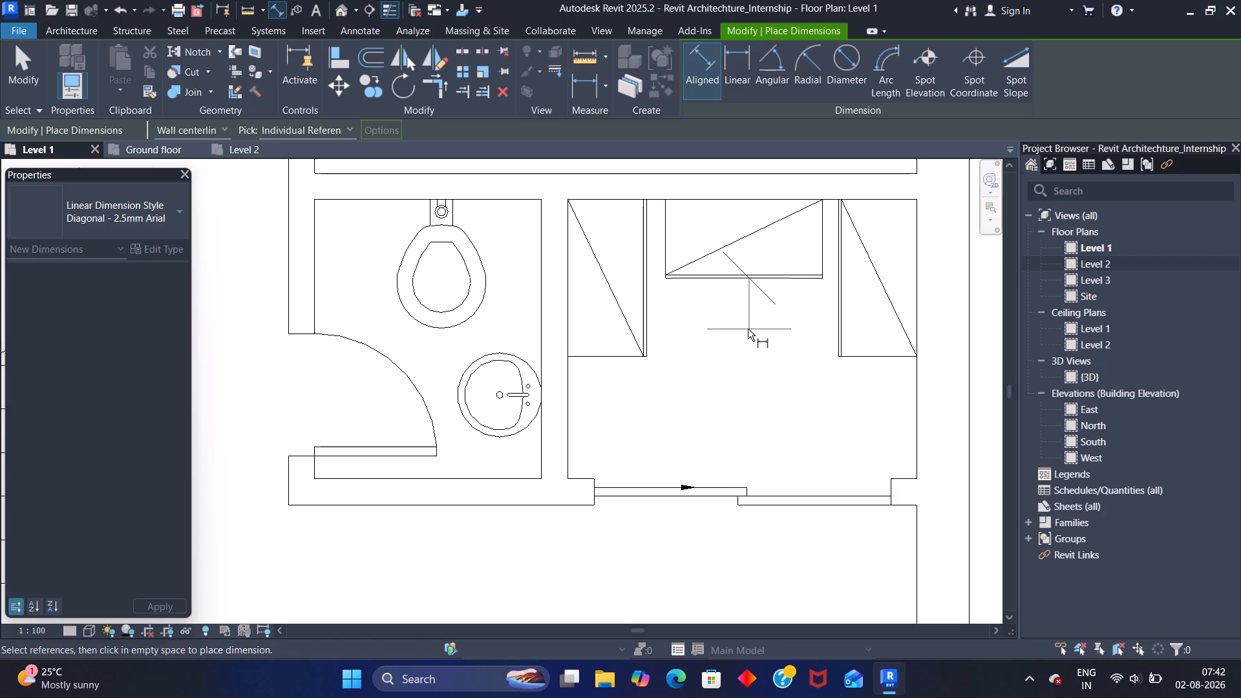
key("Escape")
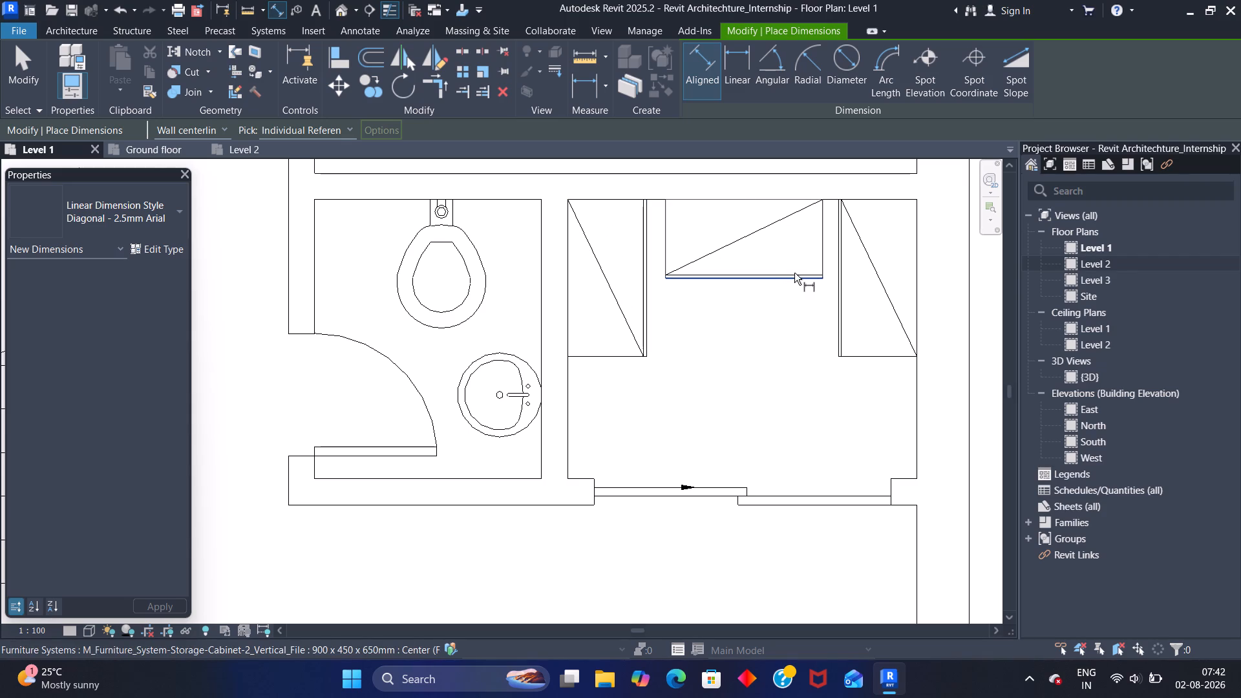
left_click(743, 233)
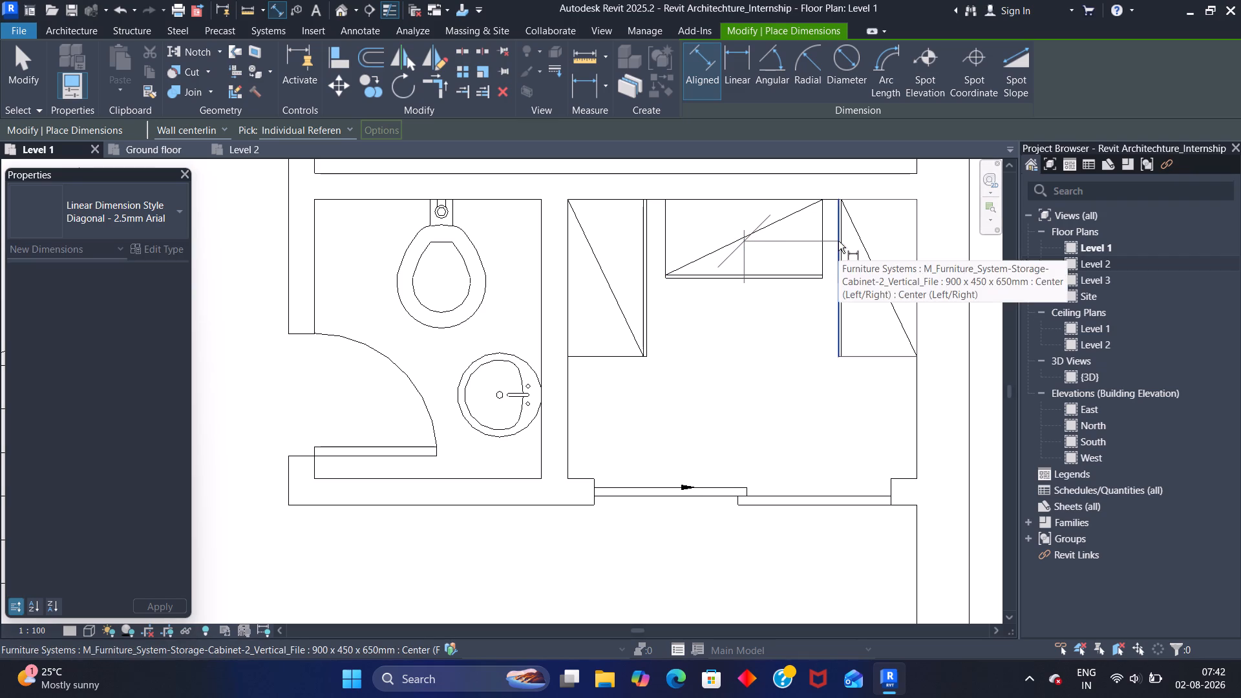
key("Escape")
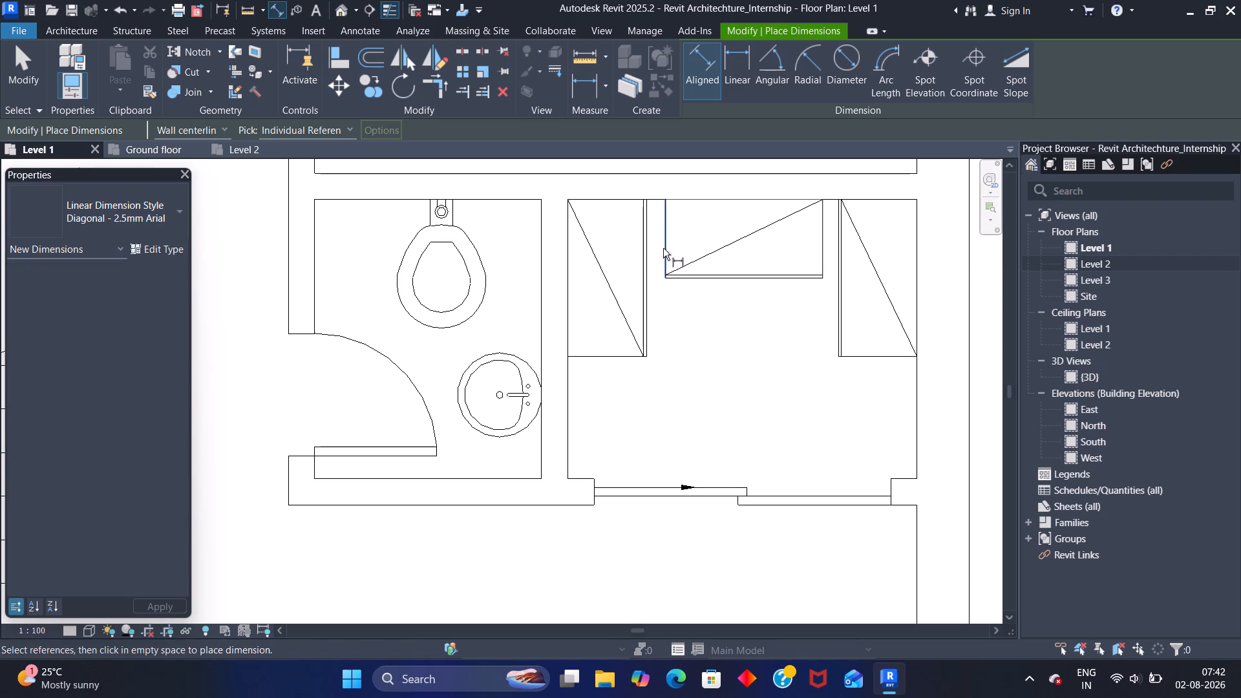
left_click(569, 240)
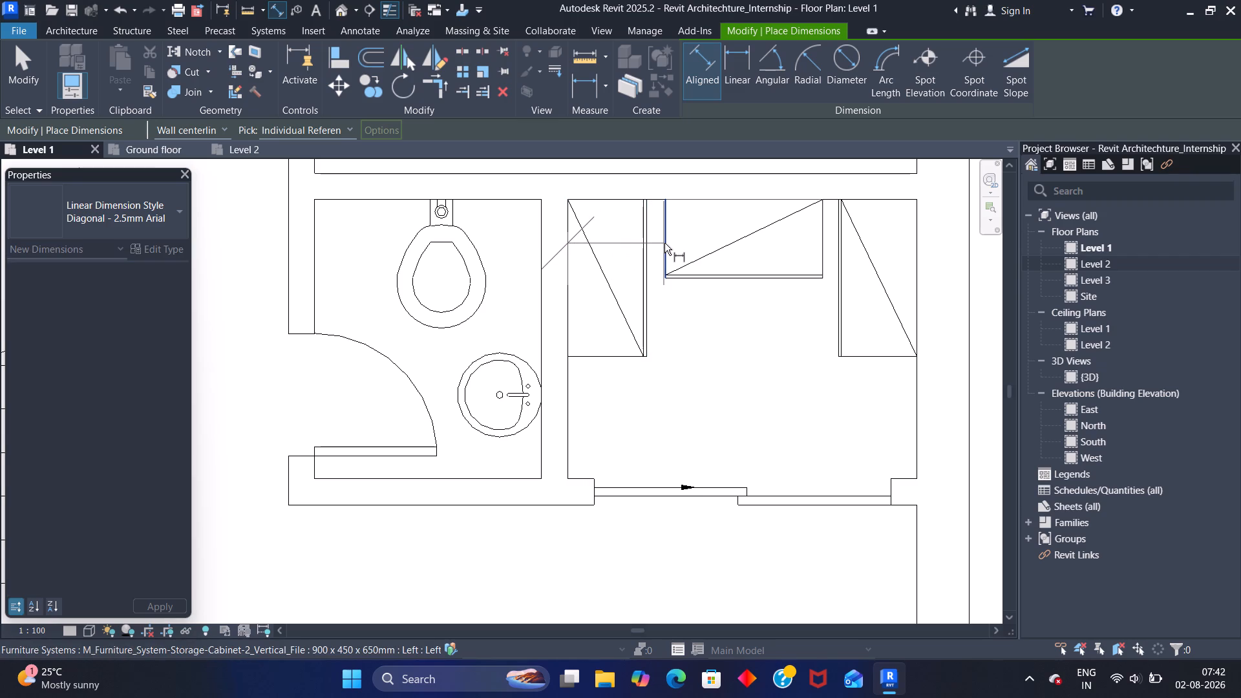
left_click(745, 243)
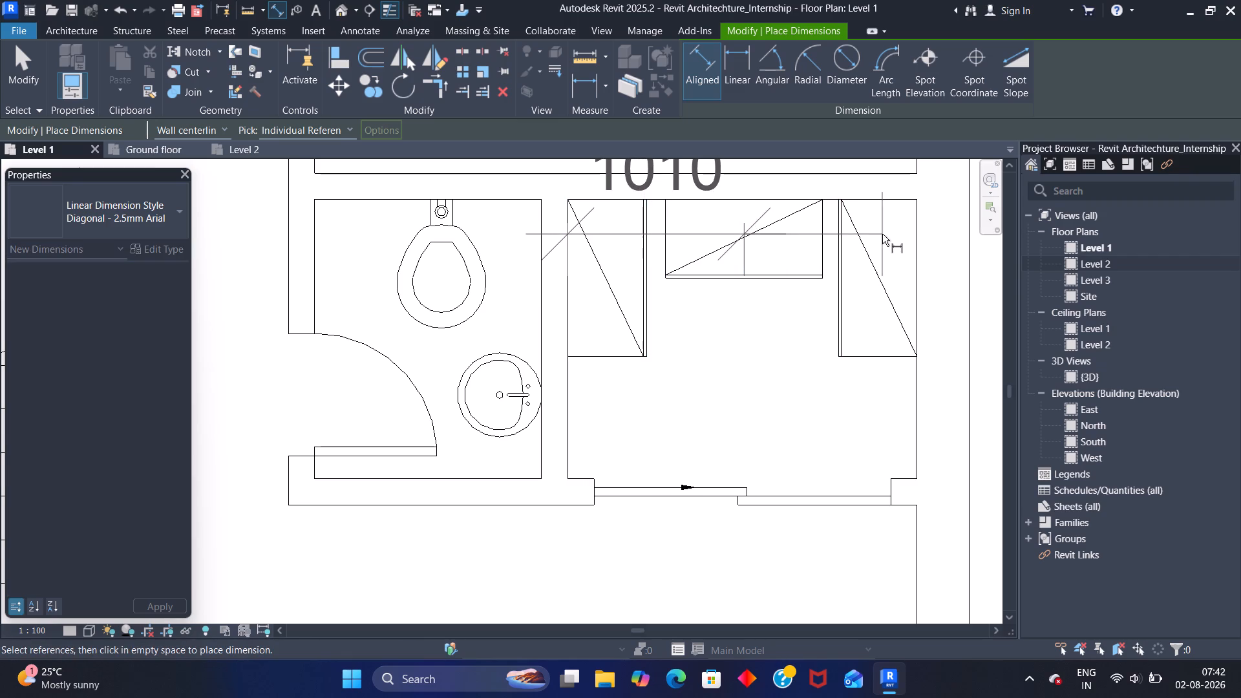
left_click(916, 241)
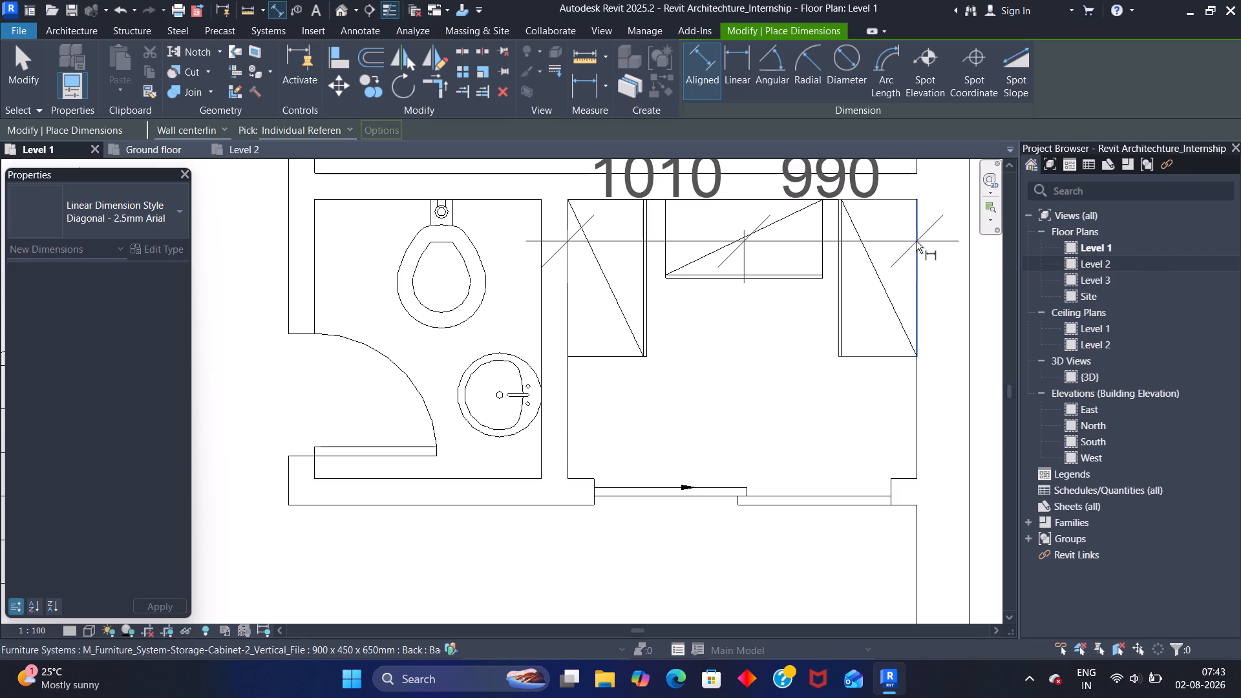
left_click(850, 401)
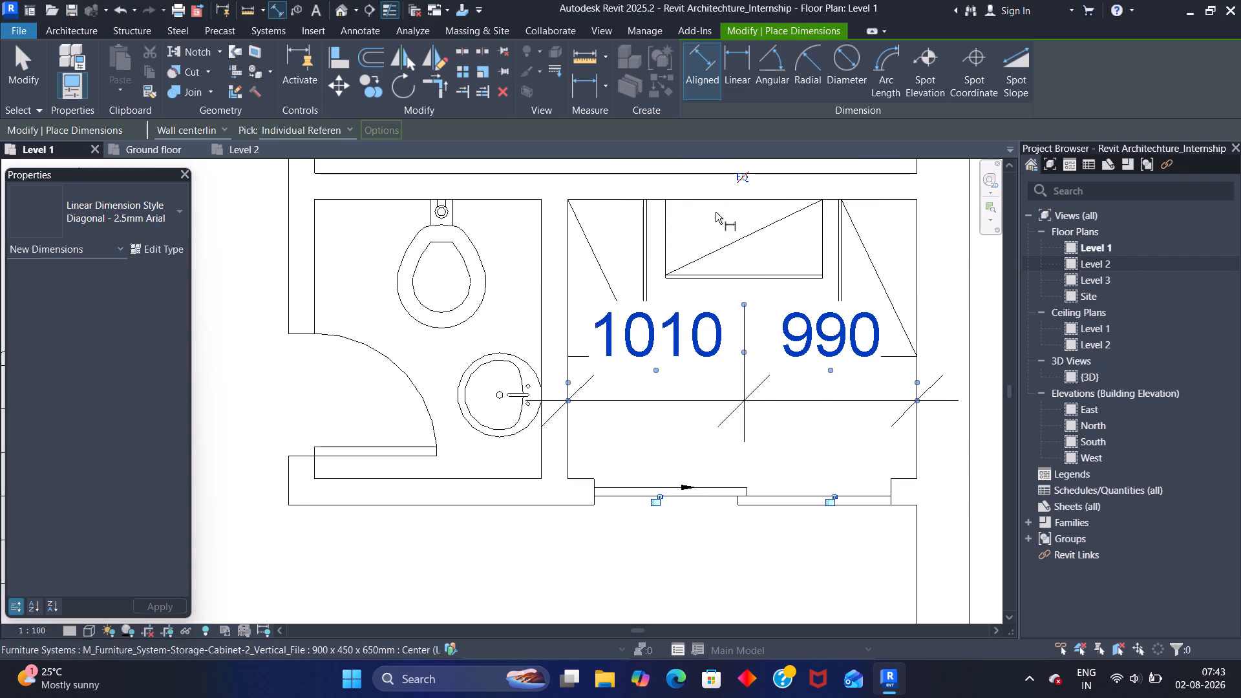
left_click(741, 177)
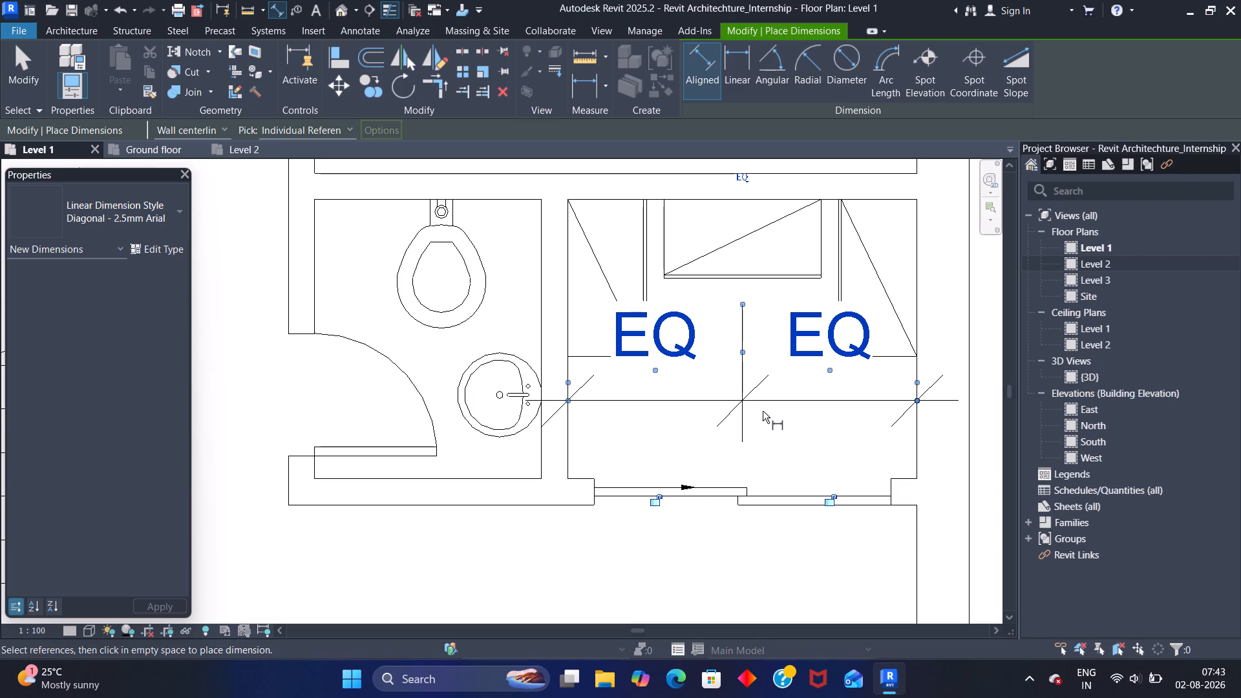
key("Escape")
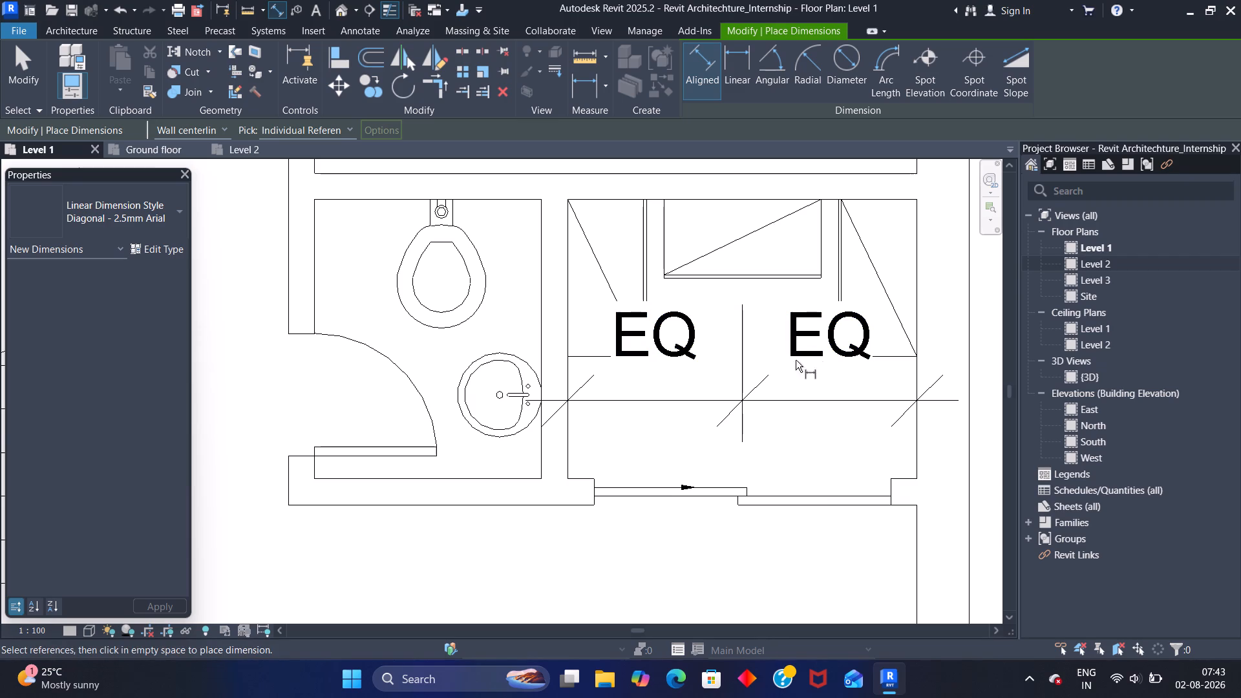
key("Escape")
Delete the EQ dimension while keeping the cabinets constrained.
left_click(809, 348)
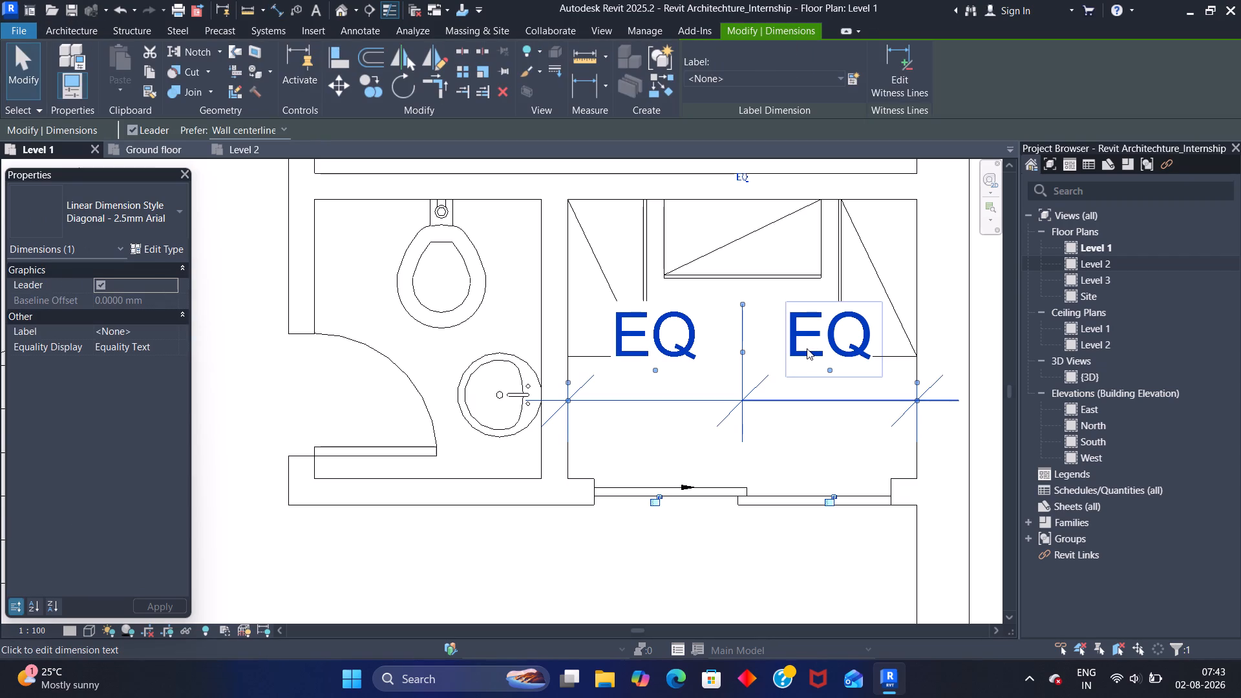
key("Delete")
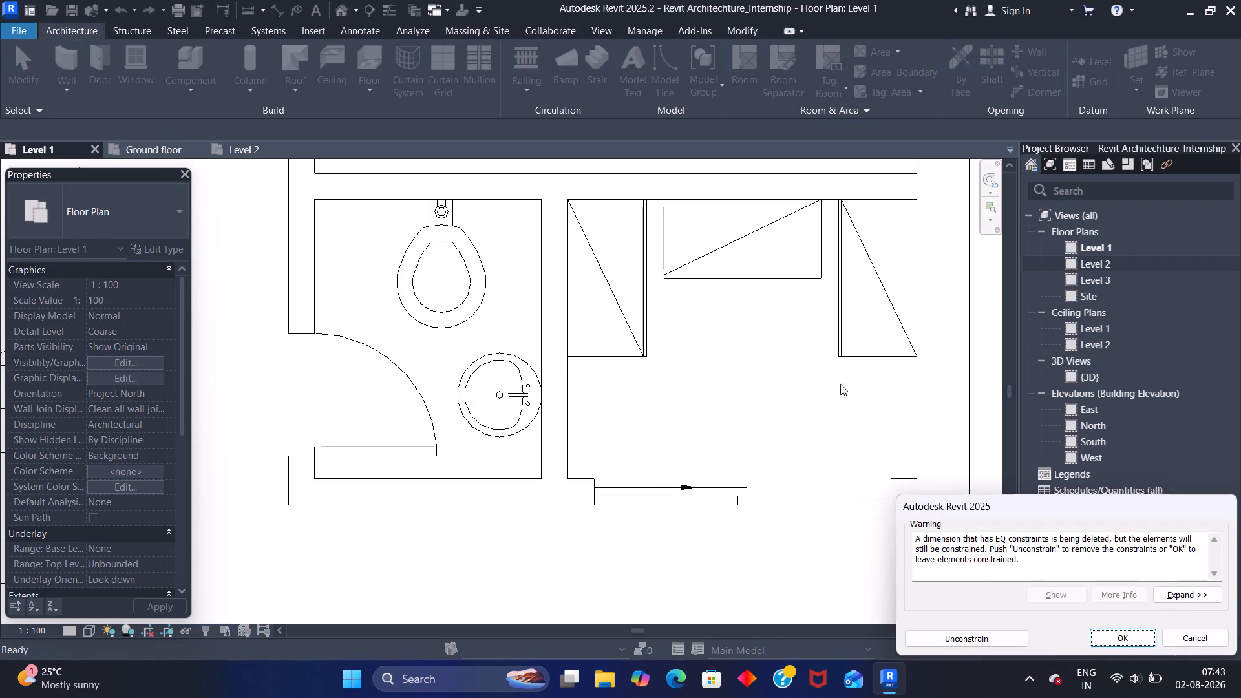
left_click(1106, 640)
Open the {3D} view of the building.
scroll(749, 425, "down", 5)
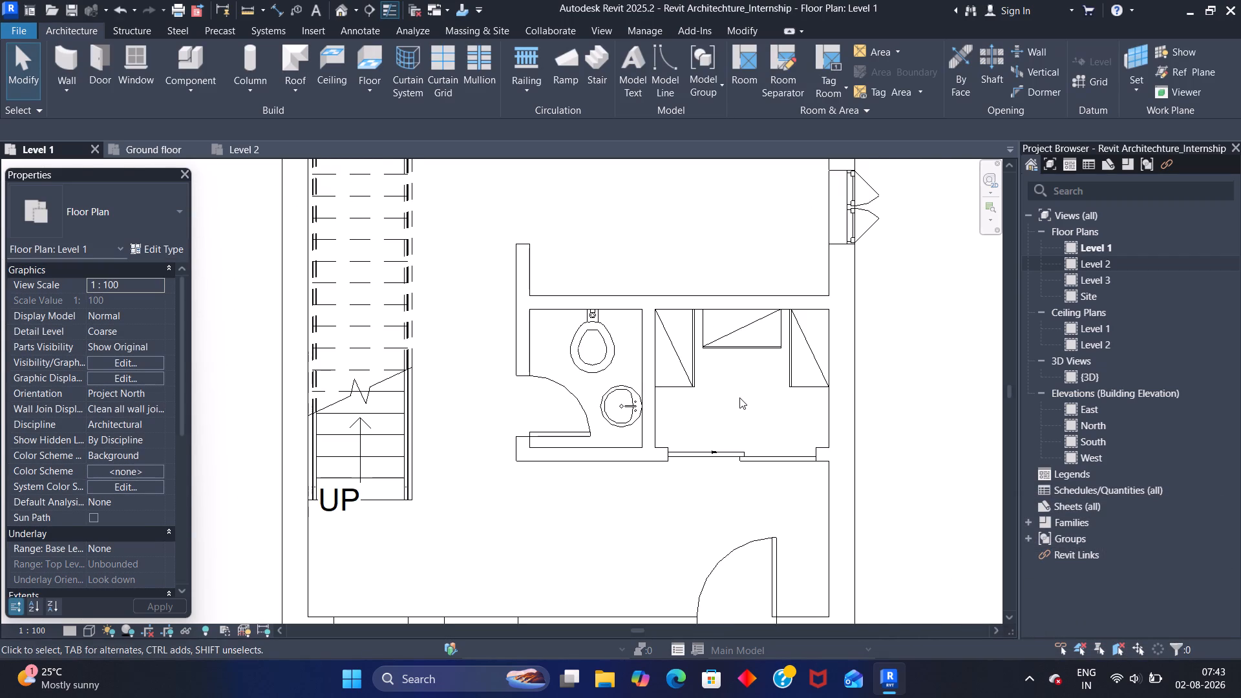
double_click(1139, 377)
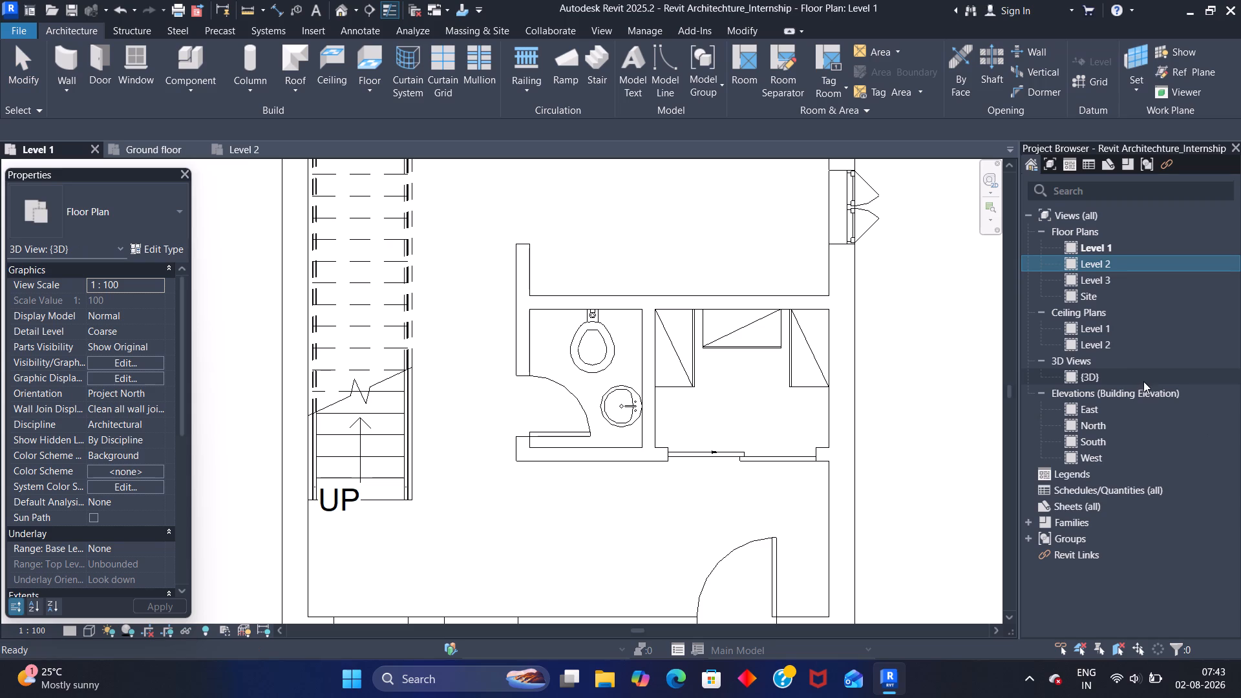
left_click(1143, 377)
left_click(1143, 372)
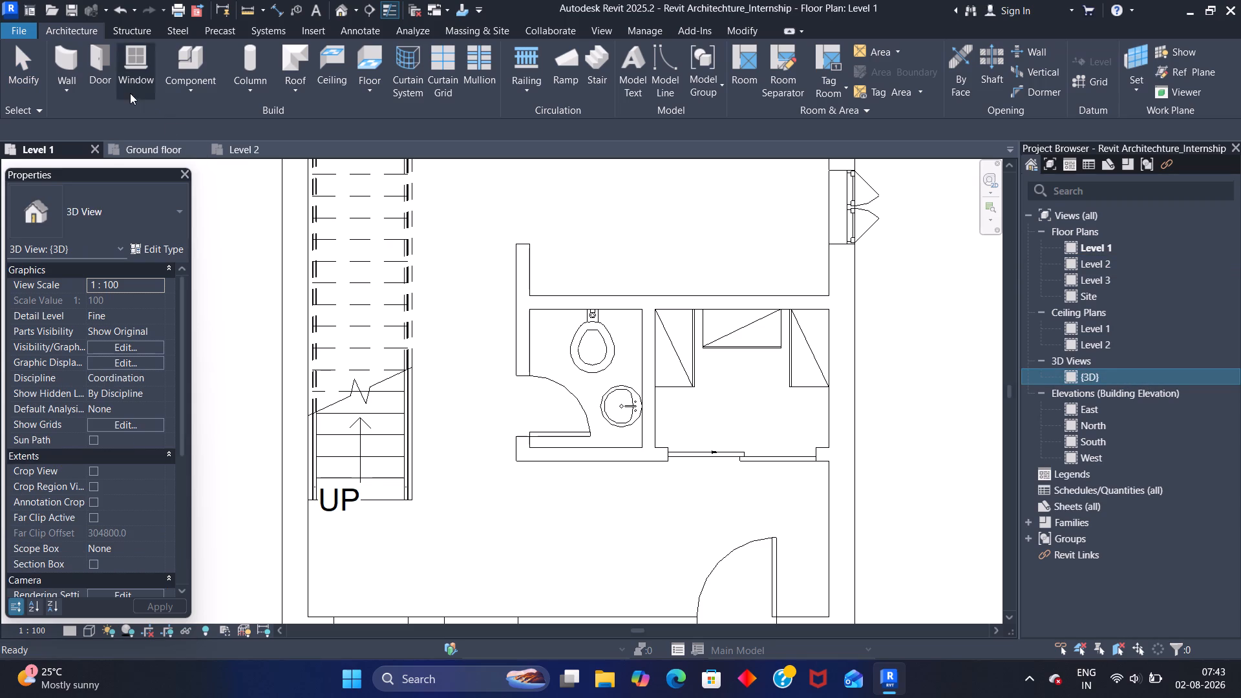
In the {3D} view, temporarily hide the Level 1 Storefront curtain wall and the two Generic - 300mm walls around it at the building's back.
left_click(334, 12)
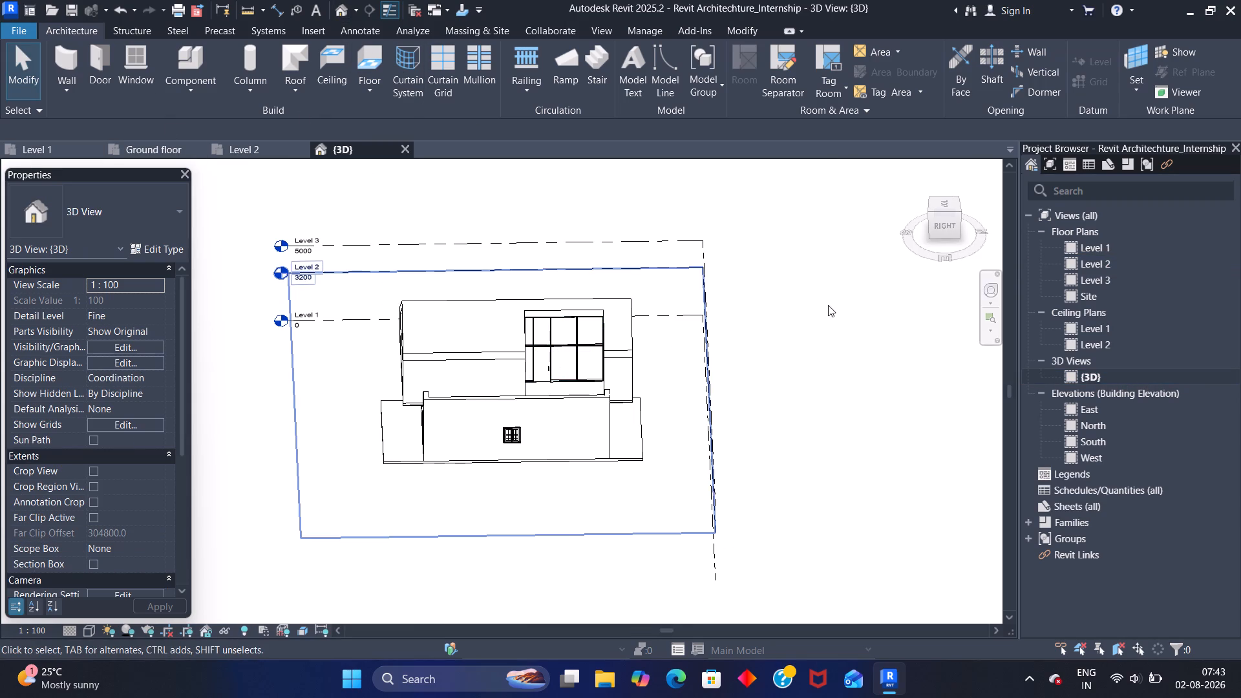
scroll(802, 311, "up", 1)
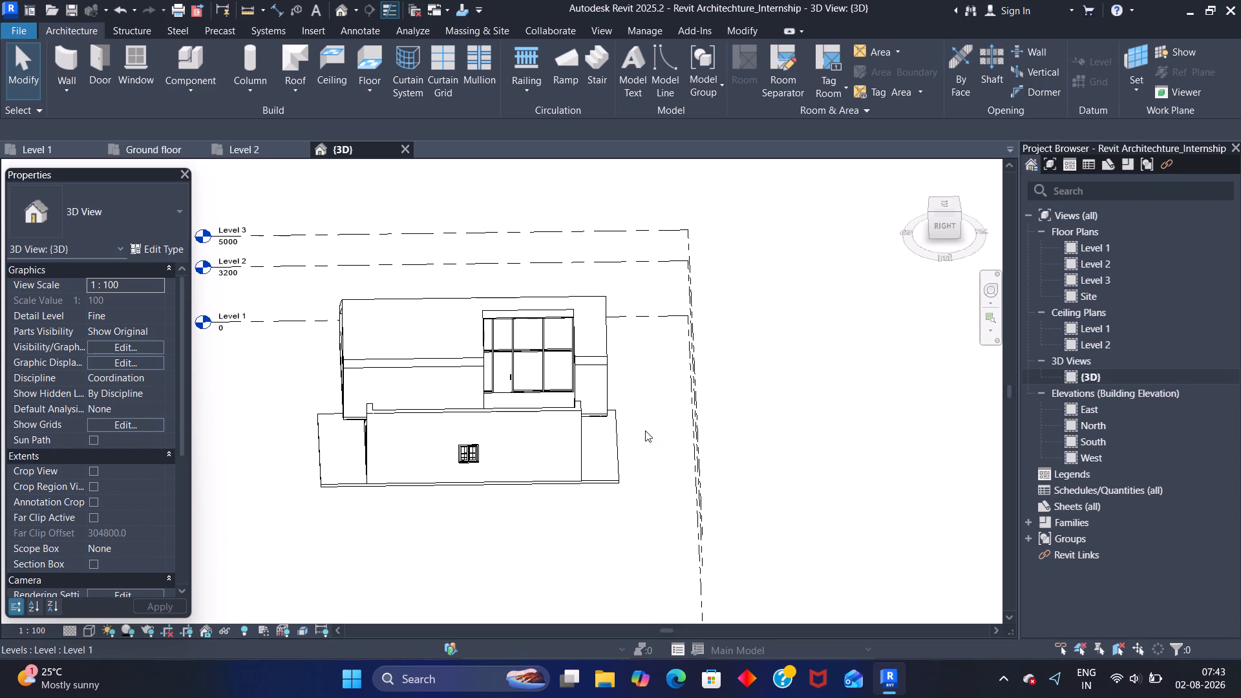
middle_click_drag(608, 482, 584, 478, "shift")
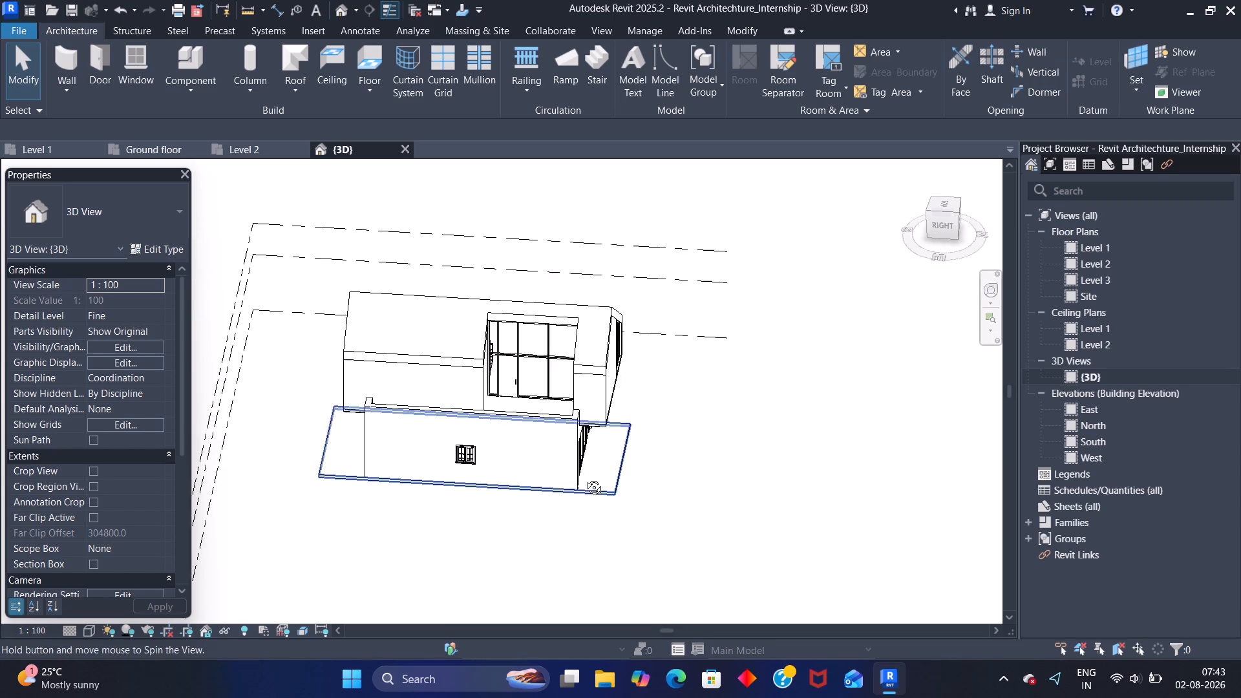
middle_click_drag(584, 478, 371, 374, "shift")
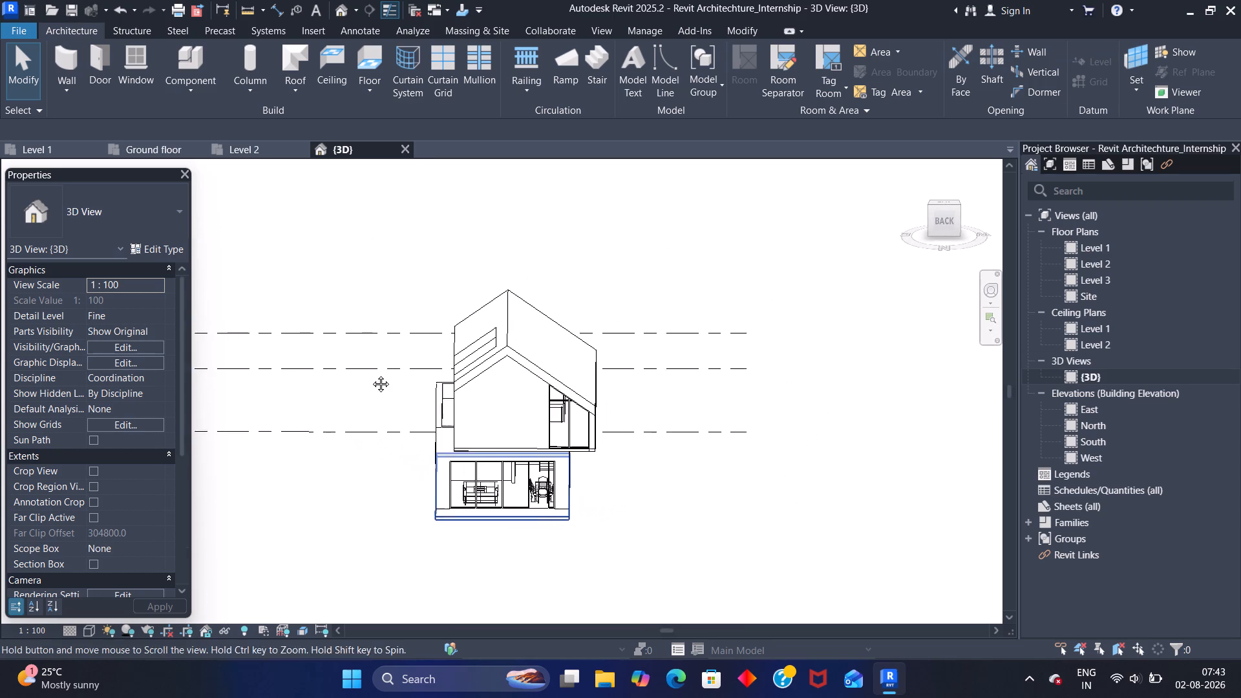
middle_click_drag(371, 374, 379, 379, "shift")
scroll(545, 498, "up", 9)
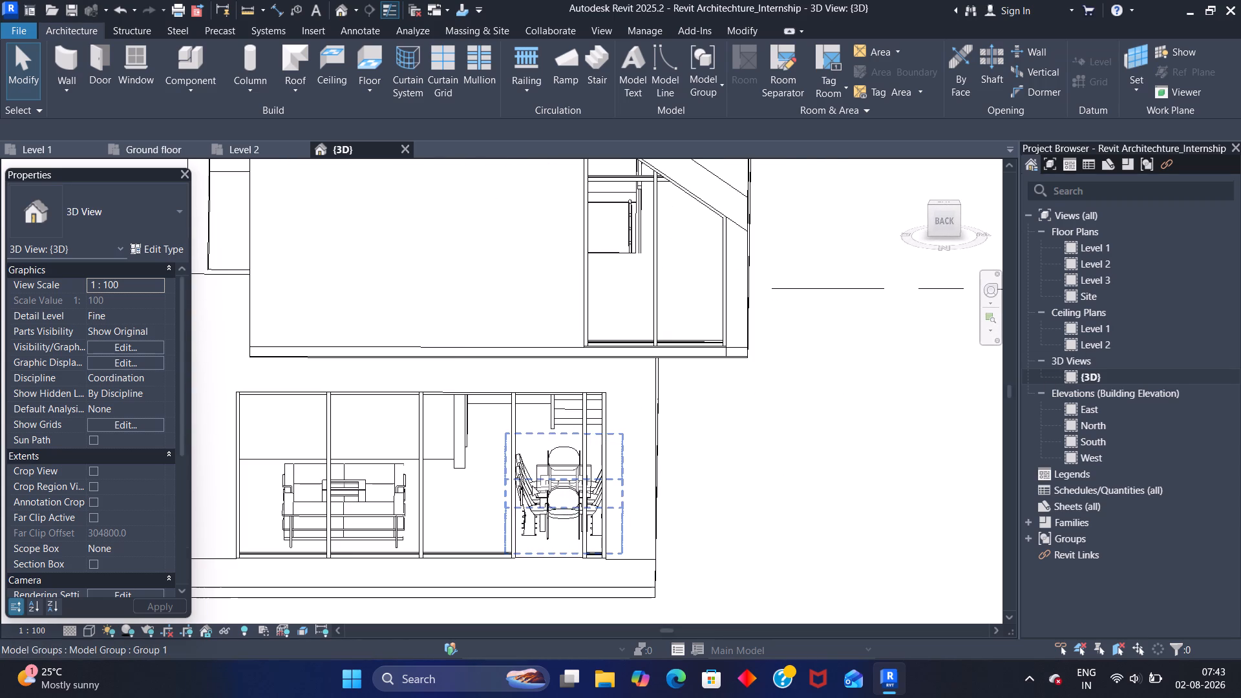
middle_click_drag(456, 504, 511, 413)
scroll(525, 428, "up", 3)
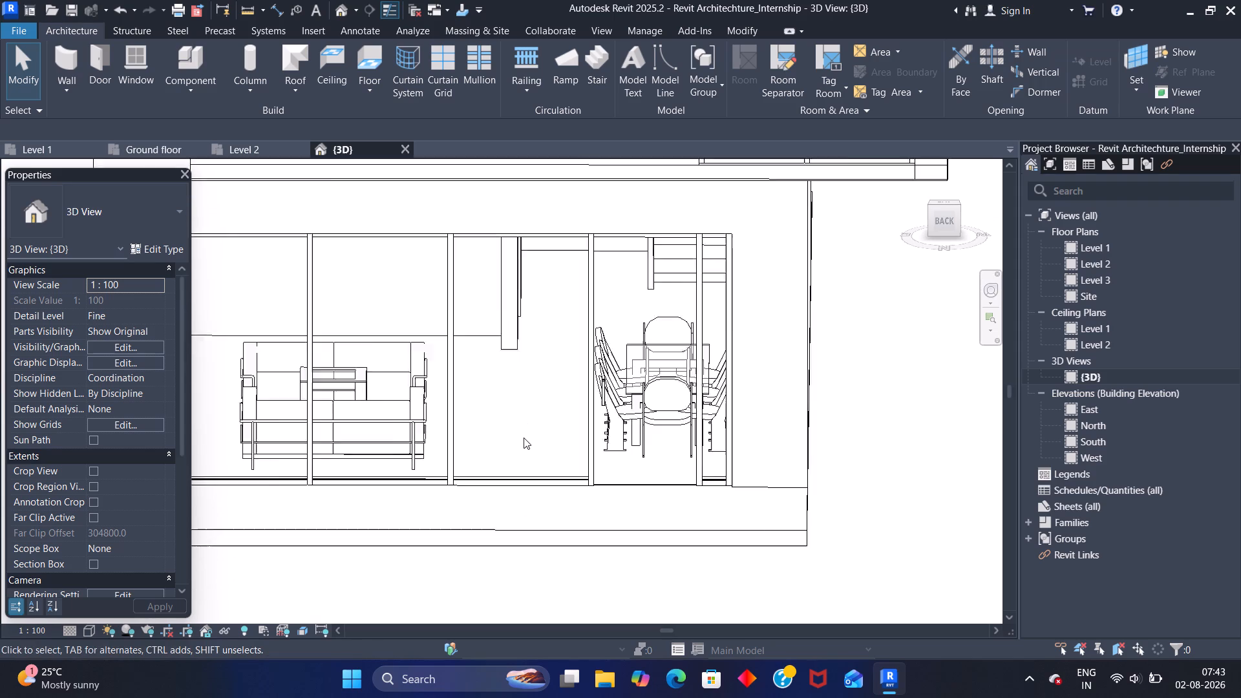
scroll(524, 438, "up", 1)
scroll(540, 430, "down", 2)
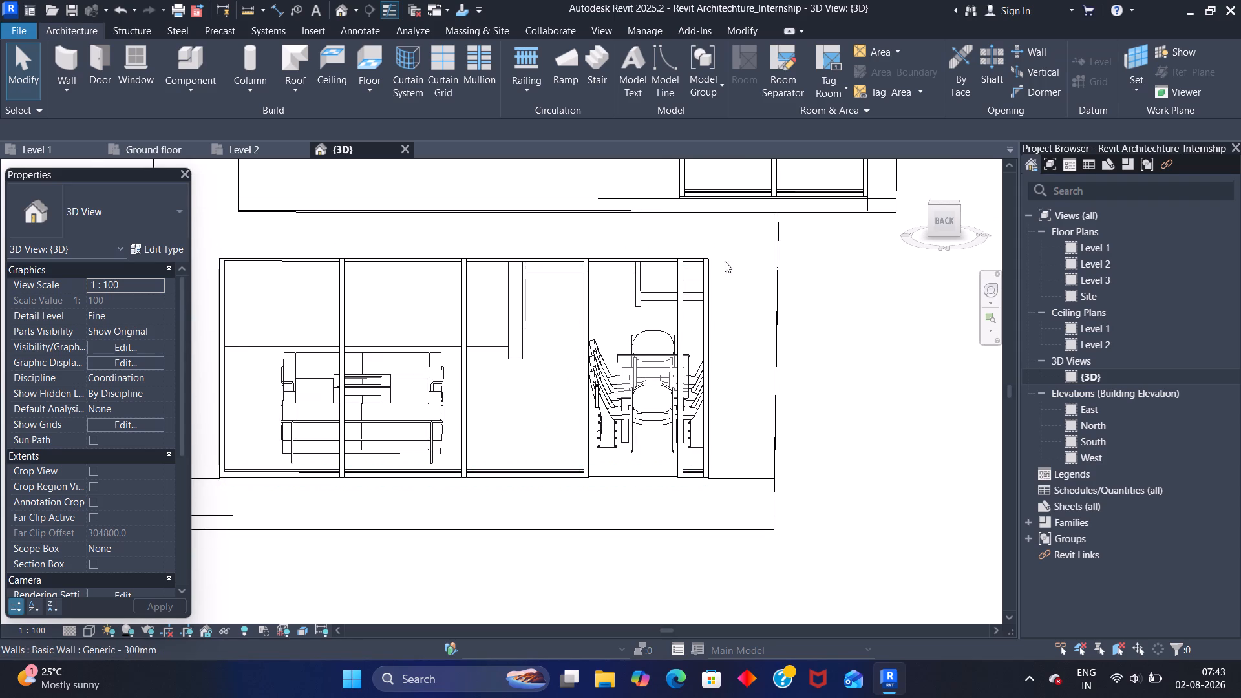
left_click(771, 215)
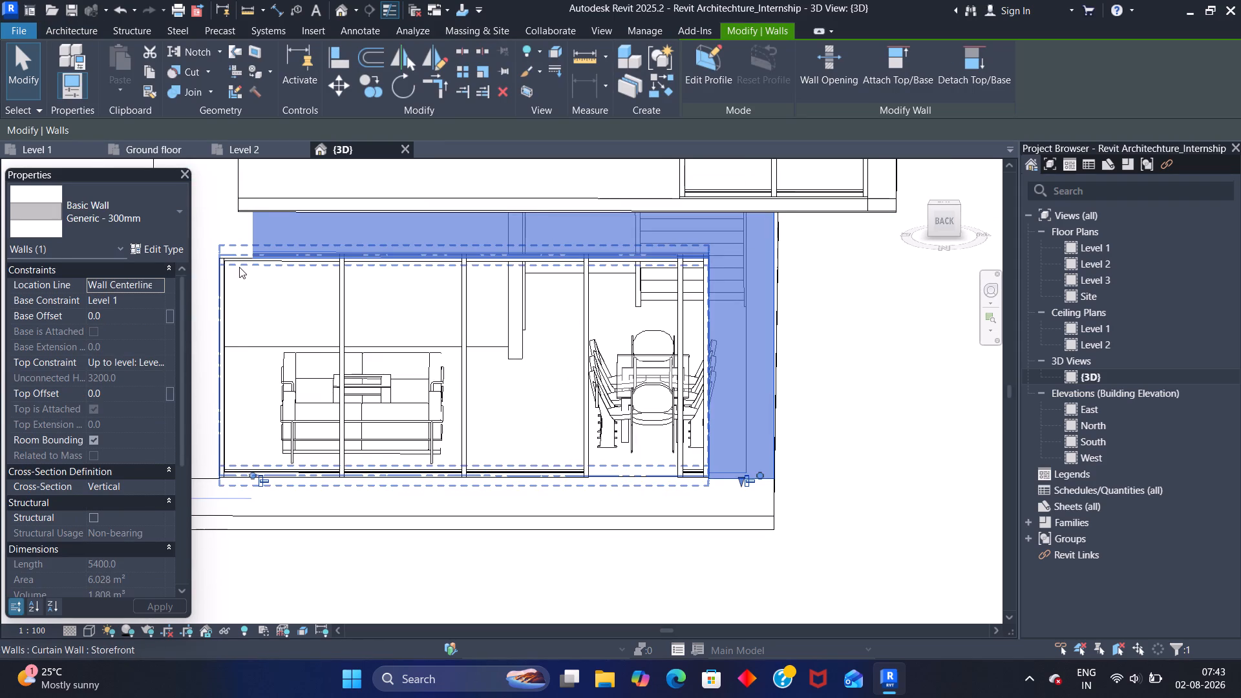
left_click(238, 263)
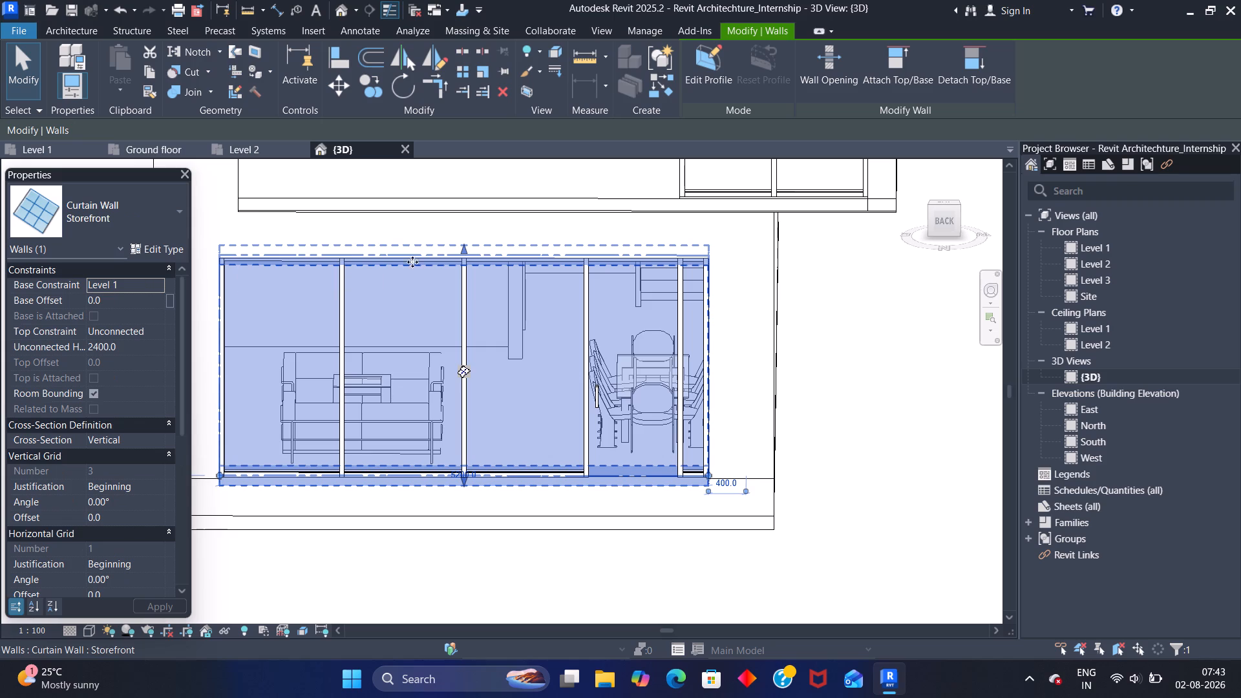
left_click(772, 220)
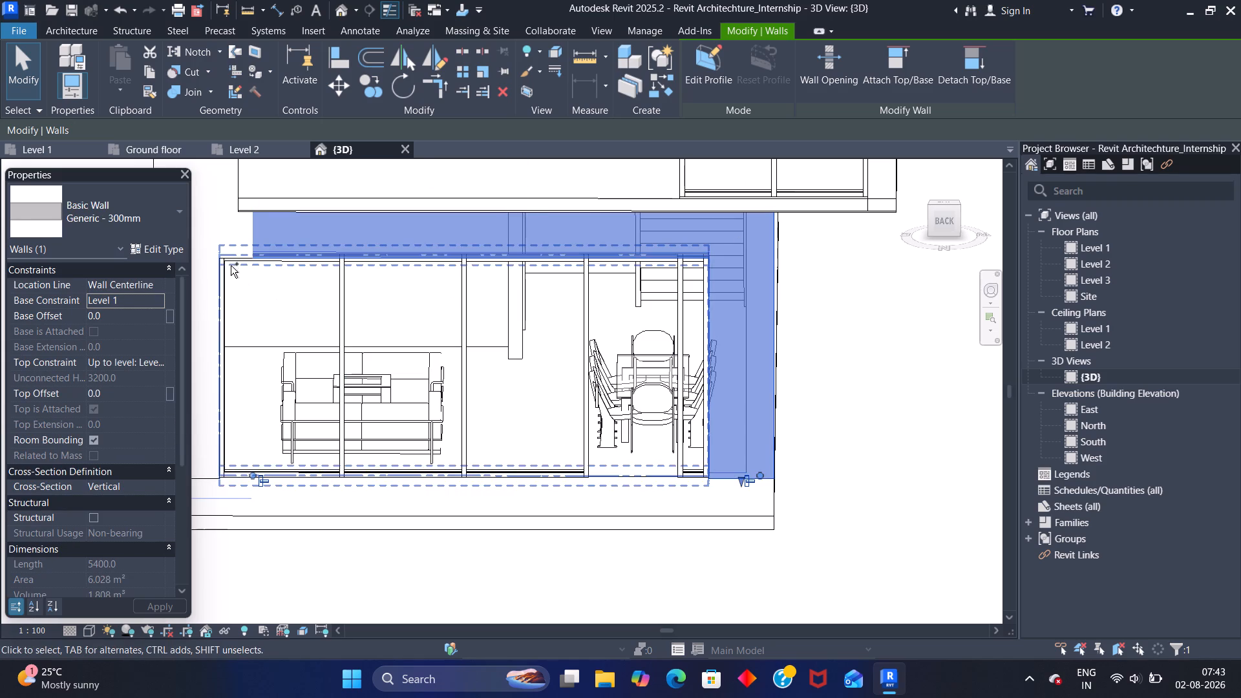
left_click(231, 266, "ctrl")
middle_click_drag(242, 315, 504, 309)
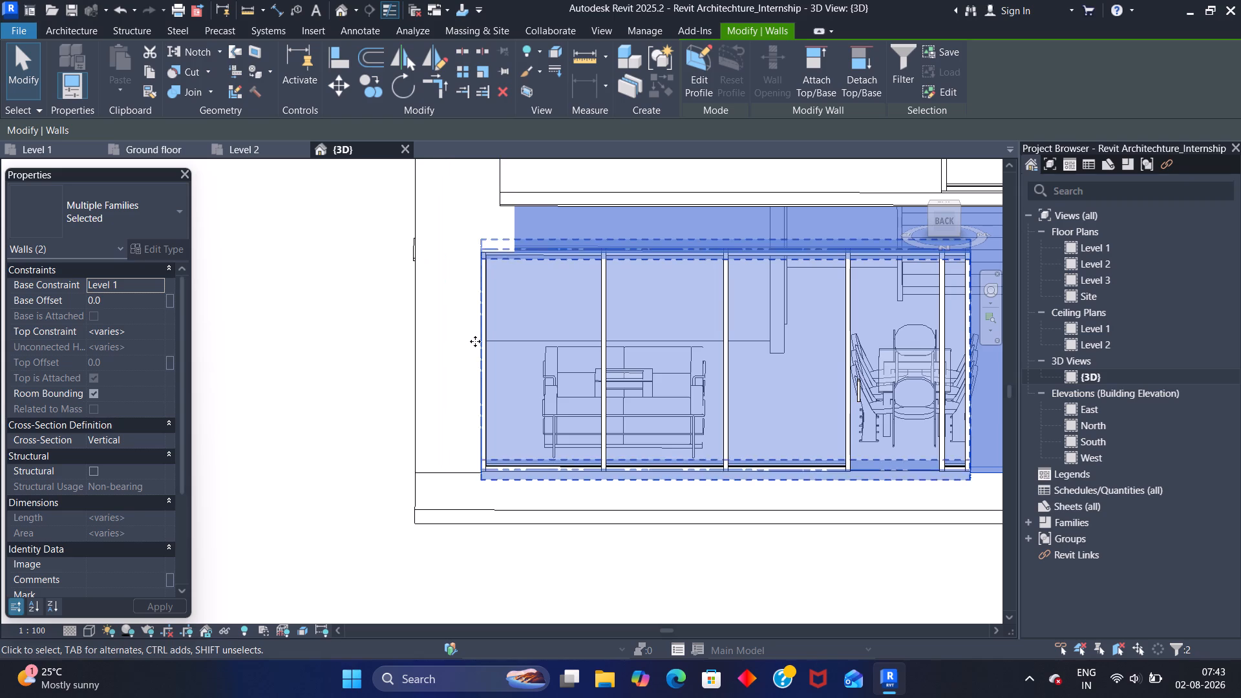
left_click(451, 467, "ctrl")
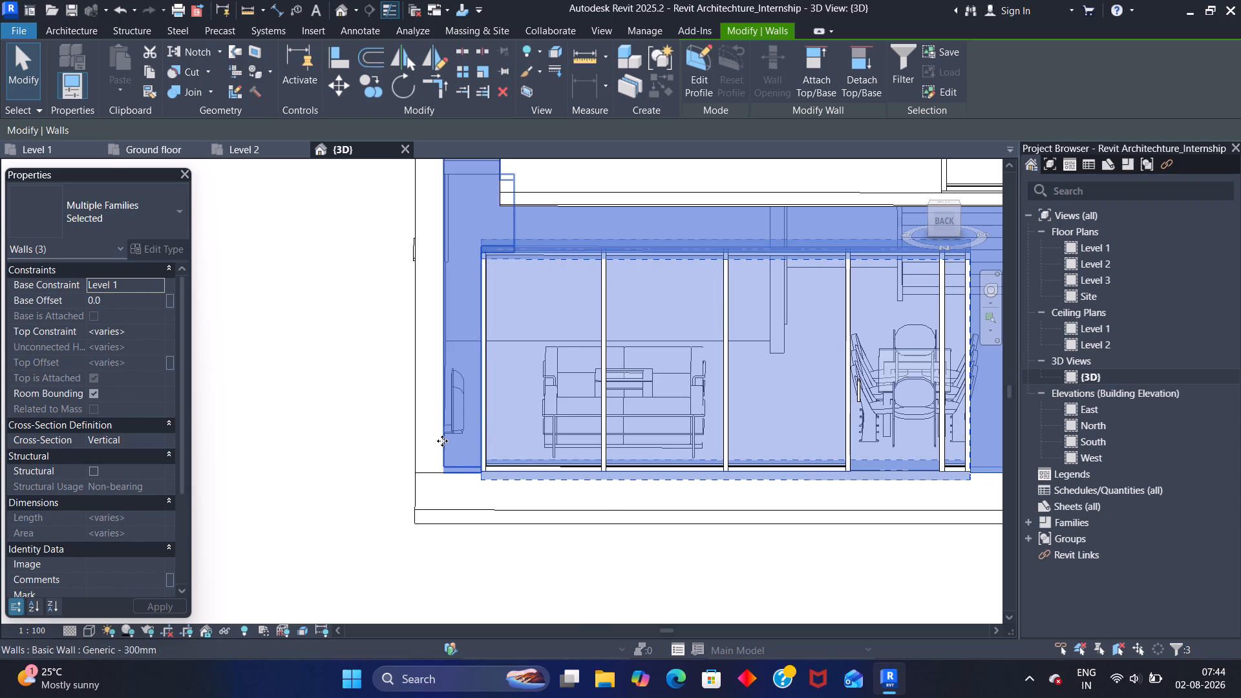
type("hh")
Temporarily hide the single glass curtain wall door left standing in the open back side, by the dining set.
scroll(683, 445, "down", 1)
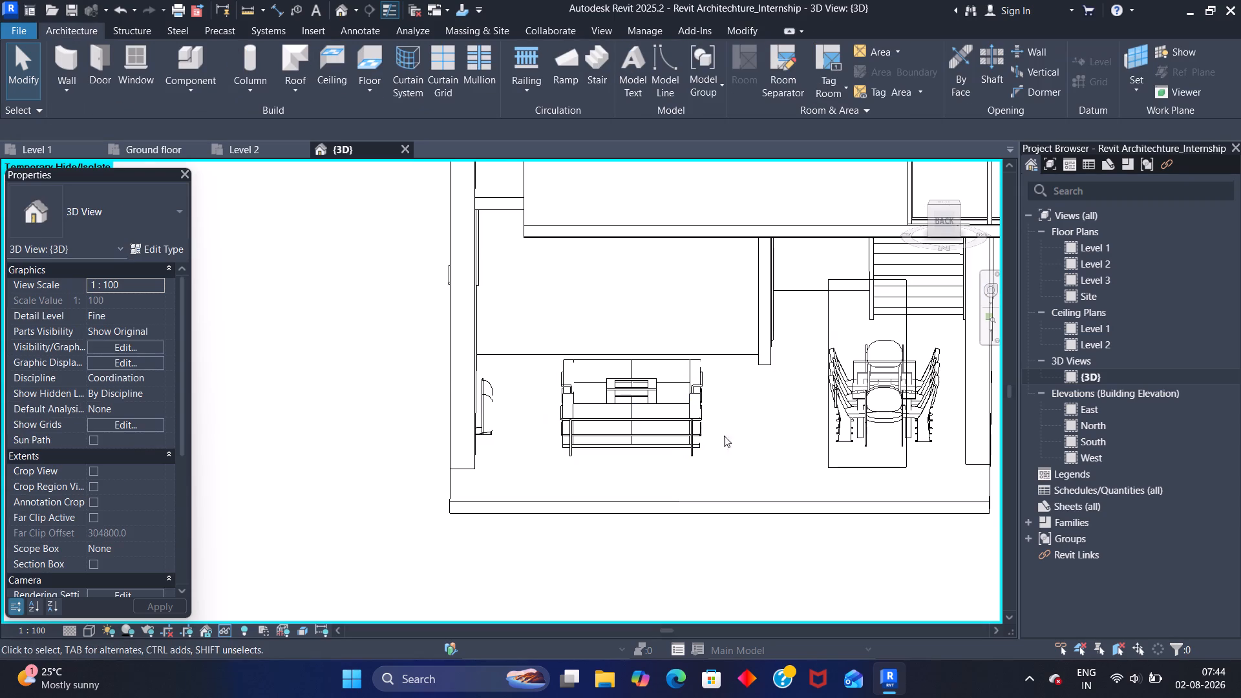
middle_click_drag(732, 435, 620, 439)
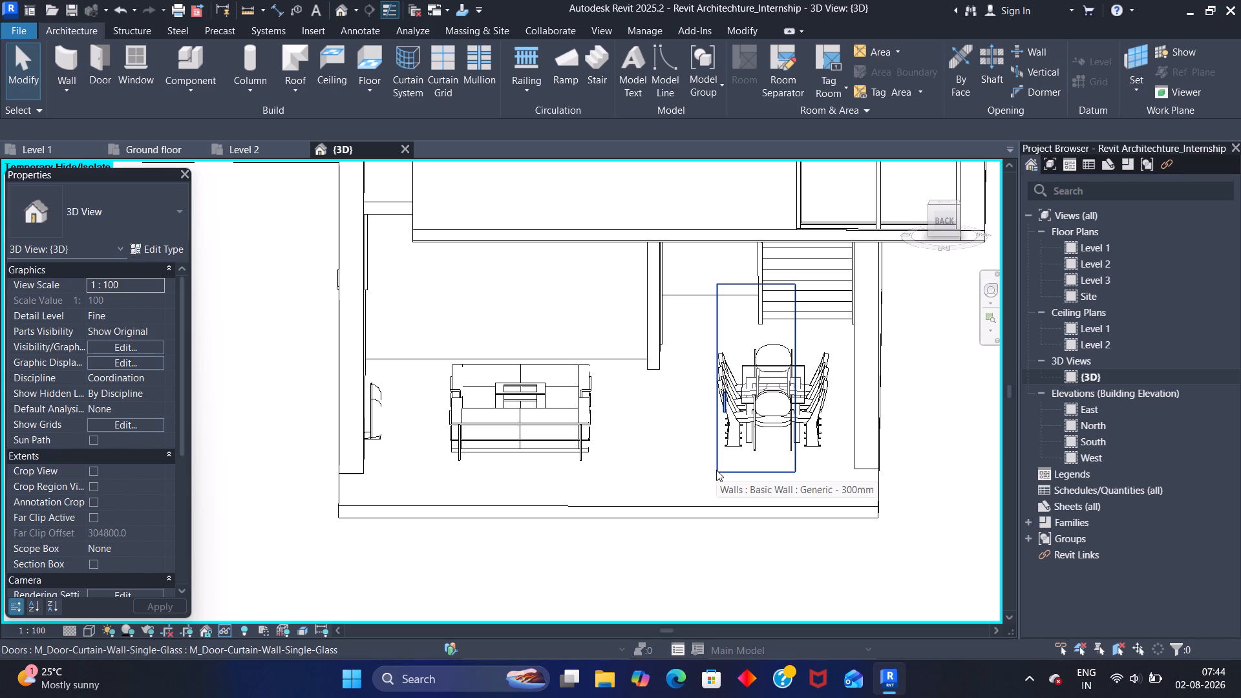
left_click(716, 469)
key("h")
key("h")
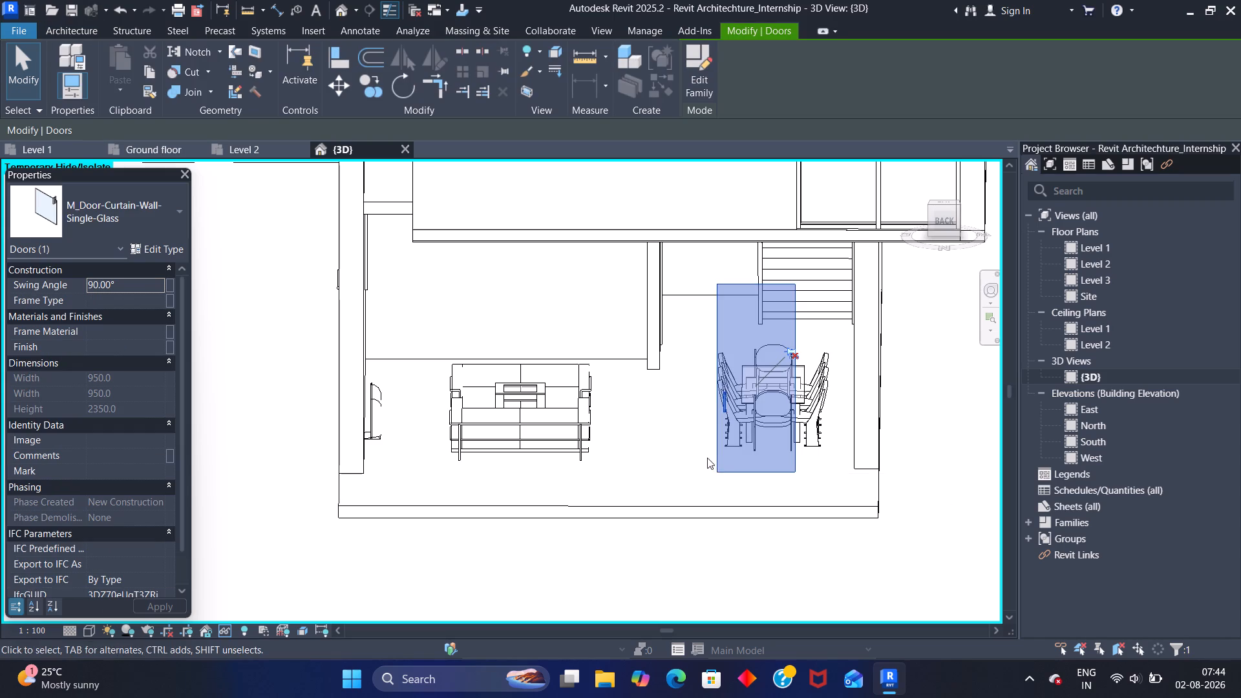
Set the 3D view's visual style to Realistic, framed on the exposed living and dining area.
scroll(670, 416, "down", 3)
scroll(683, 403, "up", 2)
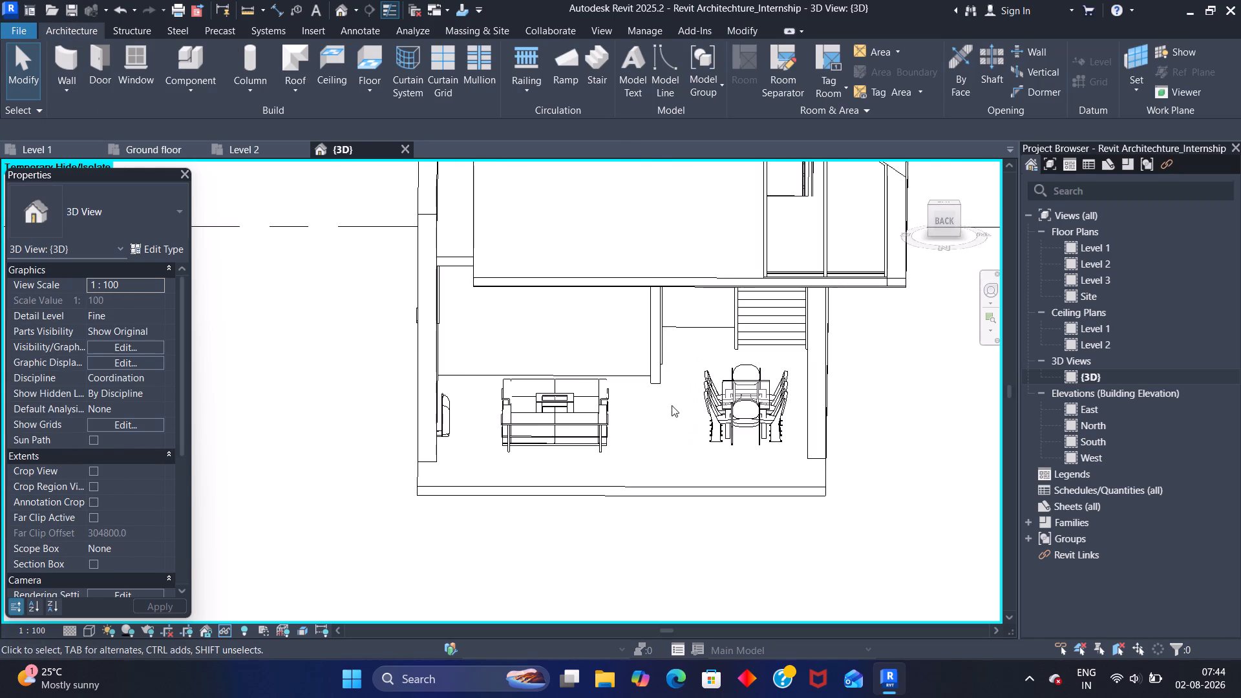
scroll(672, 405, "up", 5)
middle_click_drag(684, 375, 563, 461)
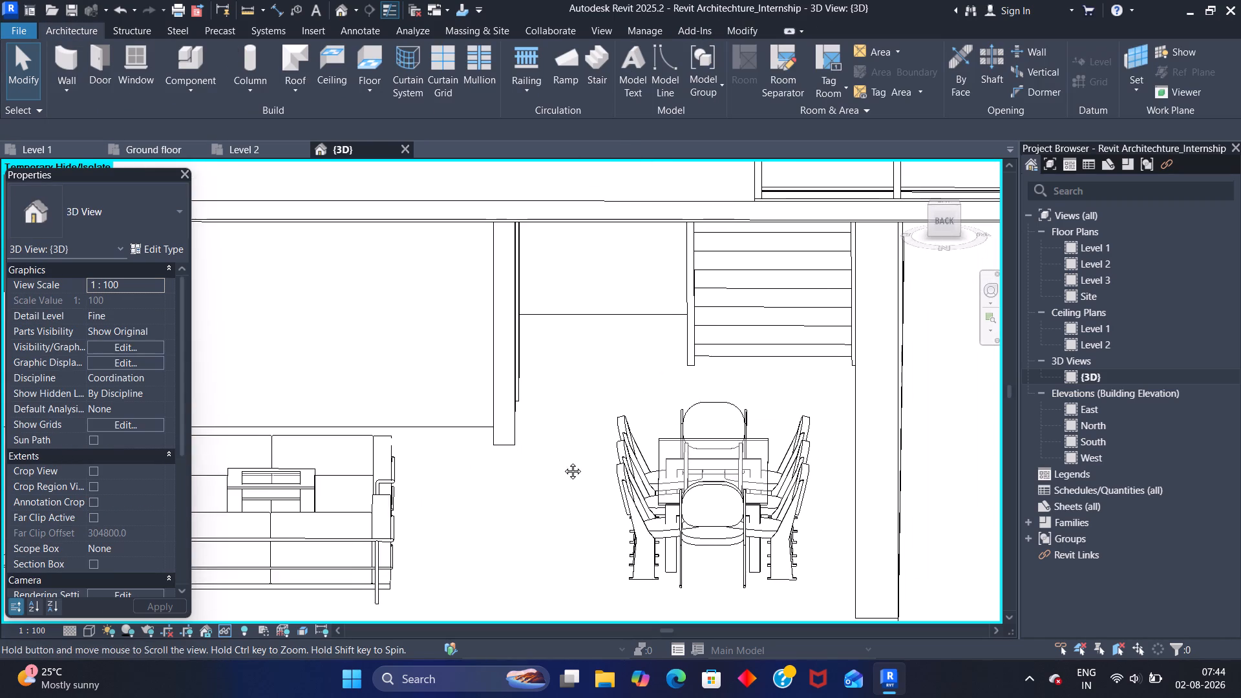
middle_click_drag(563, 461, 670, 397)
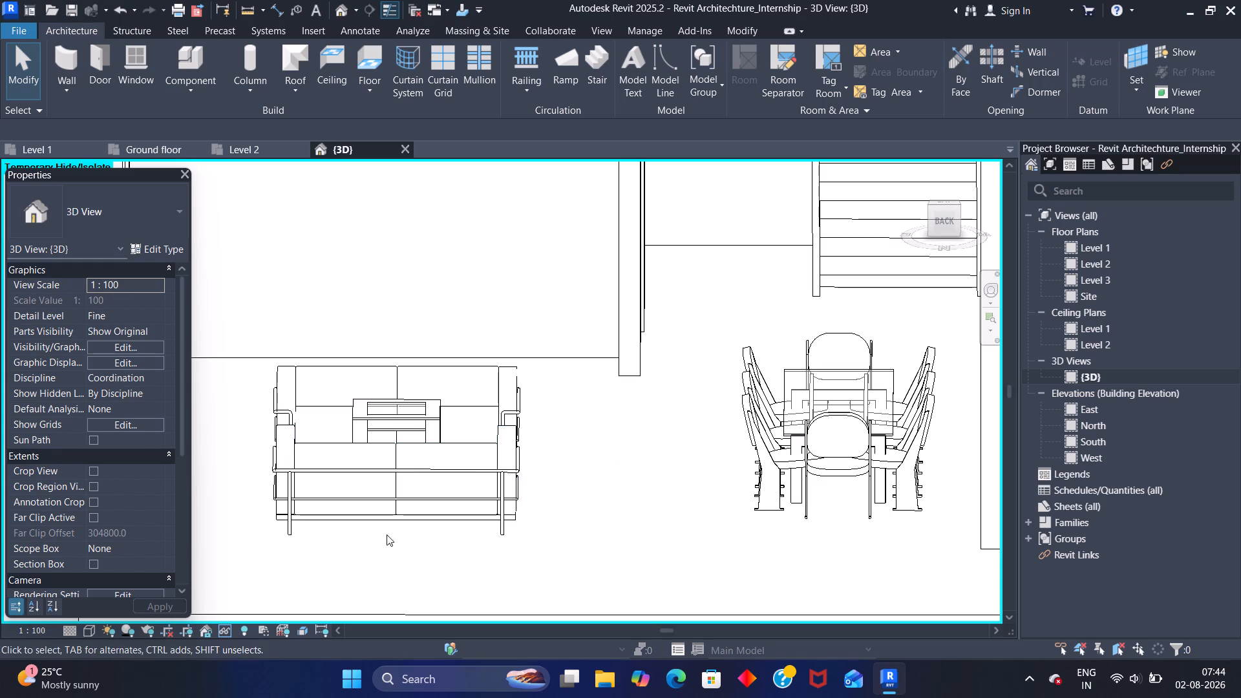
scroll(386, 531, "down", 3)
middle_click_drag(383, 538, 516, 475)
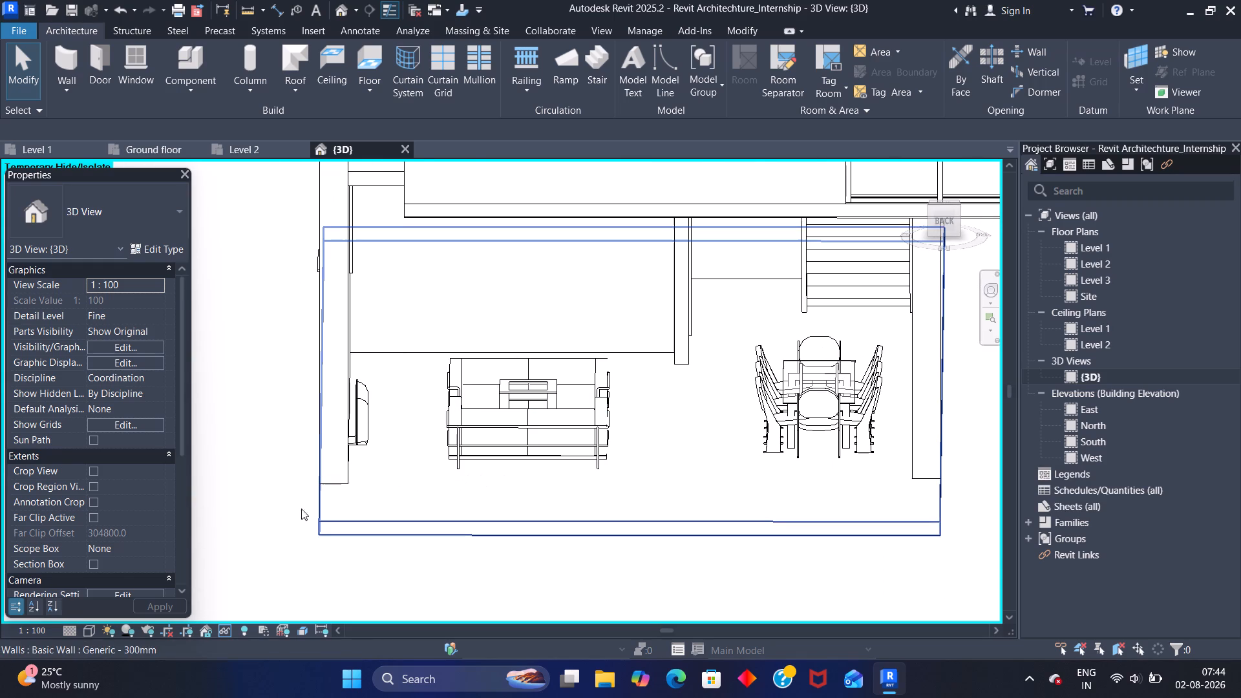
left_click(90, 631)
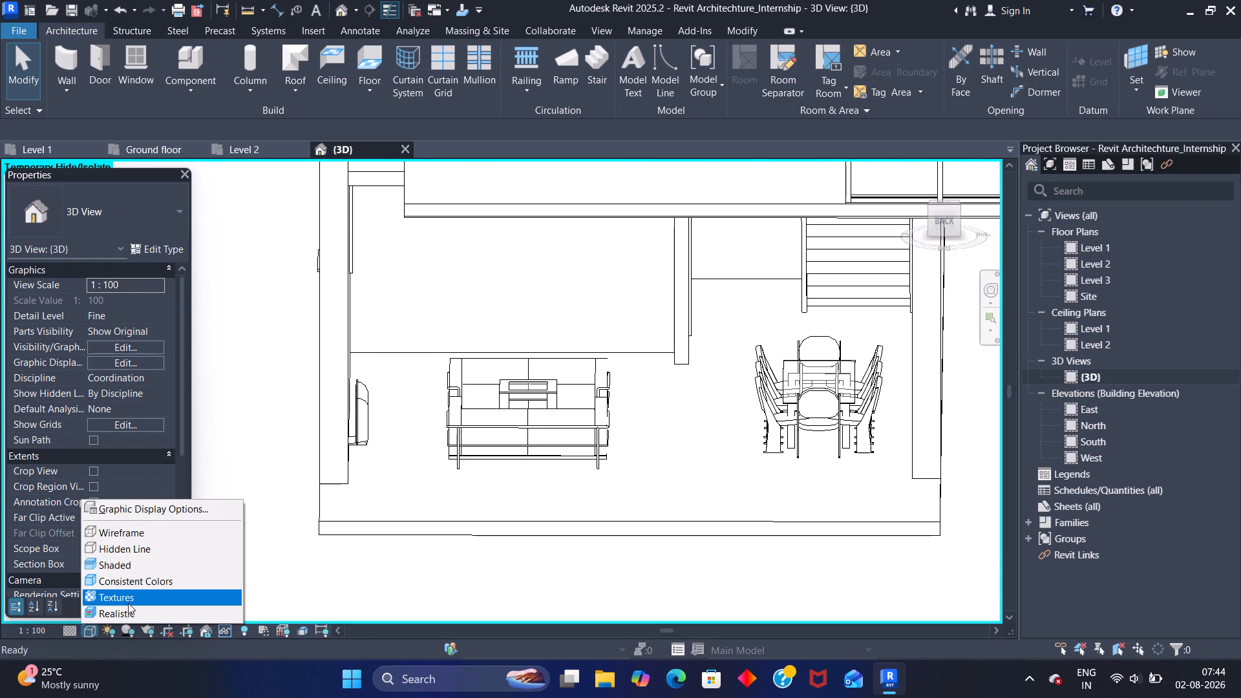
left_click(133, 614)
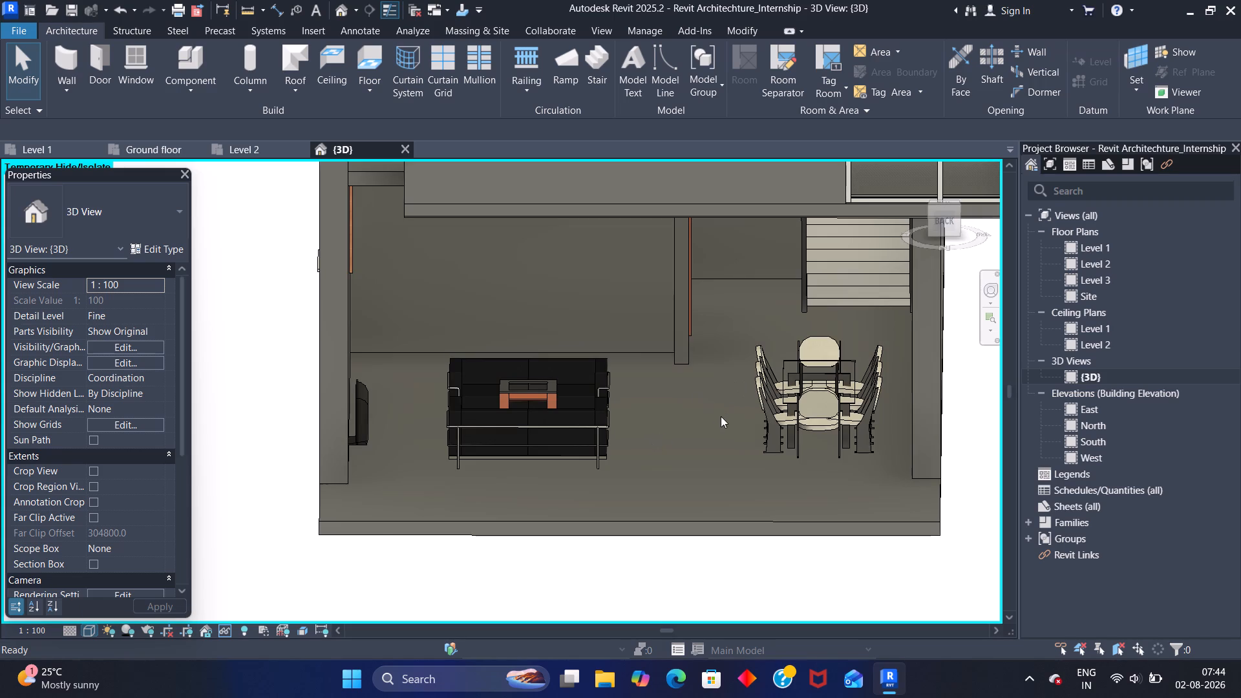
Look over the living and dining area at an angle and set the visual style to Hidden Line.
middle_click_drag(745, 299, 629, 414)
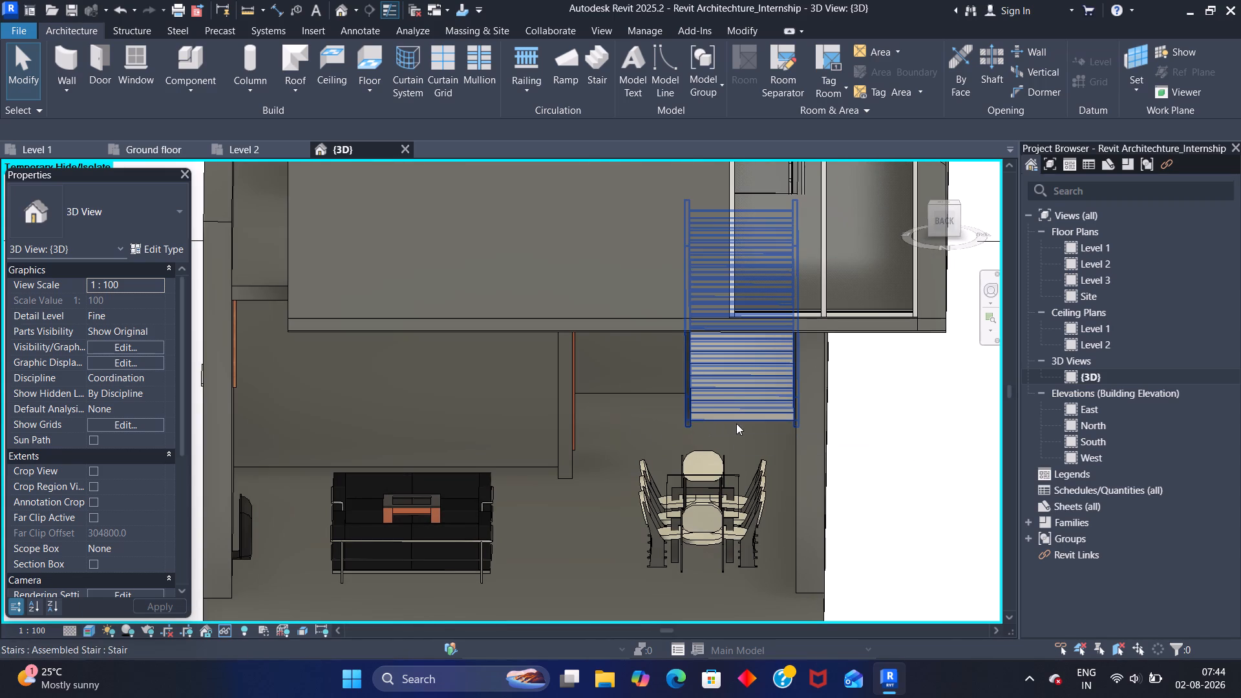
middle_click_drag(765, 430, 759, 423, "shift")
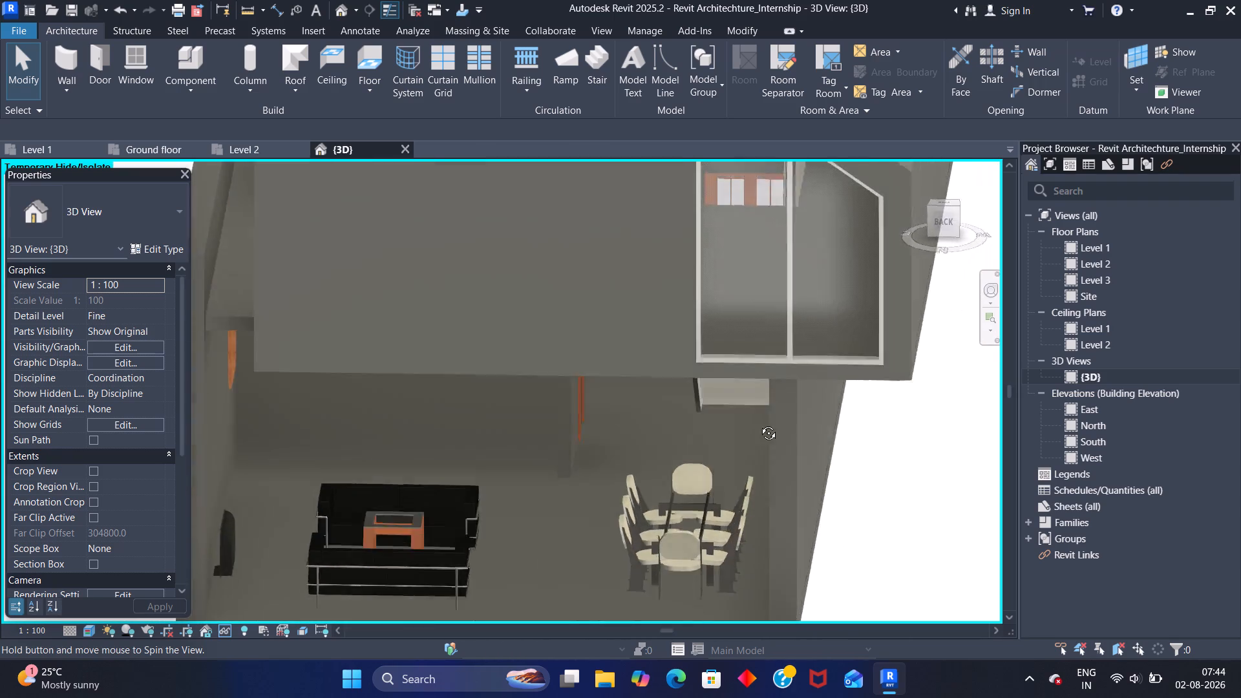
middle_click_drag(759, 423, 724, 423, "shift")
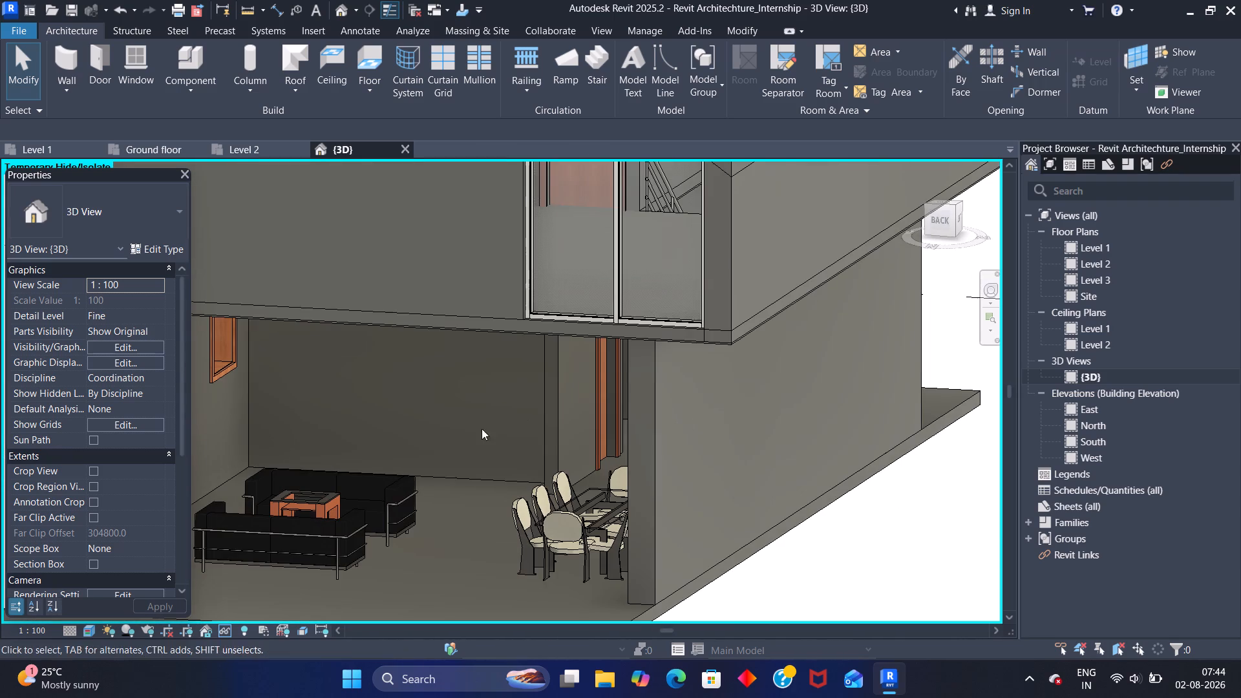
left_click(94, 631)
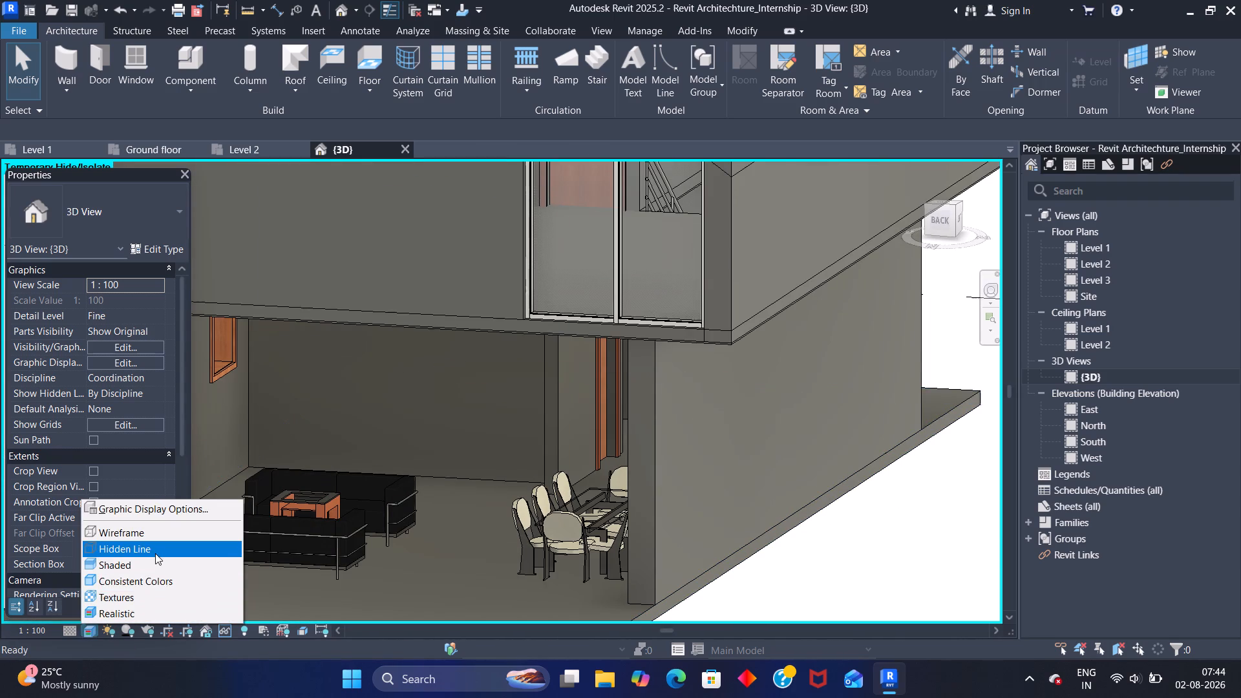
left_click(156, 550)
Examine the house exterior from the back, left, front and right sides for a view towards the small cabinet room.
middle_click_drag(531, 465, 466, 535)
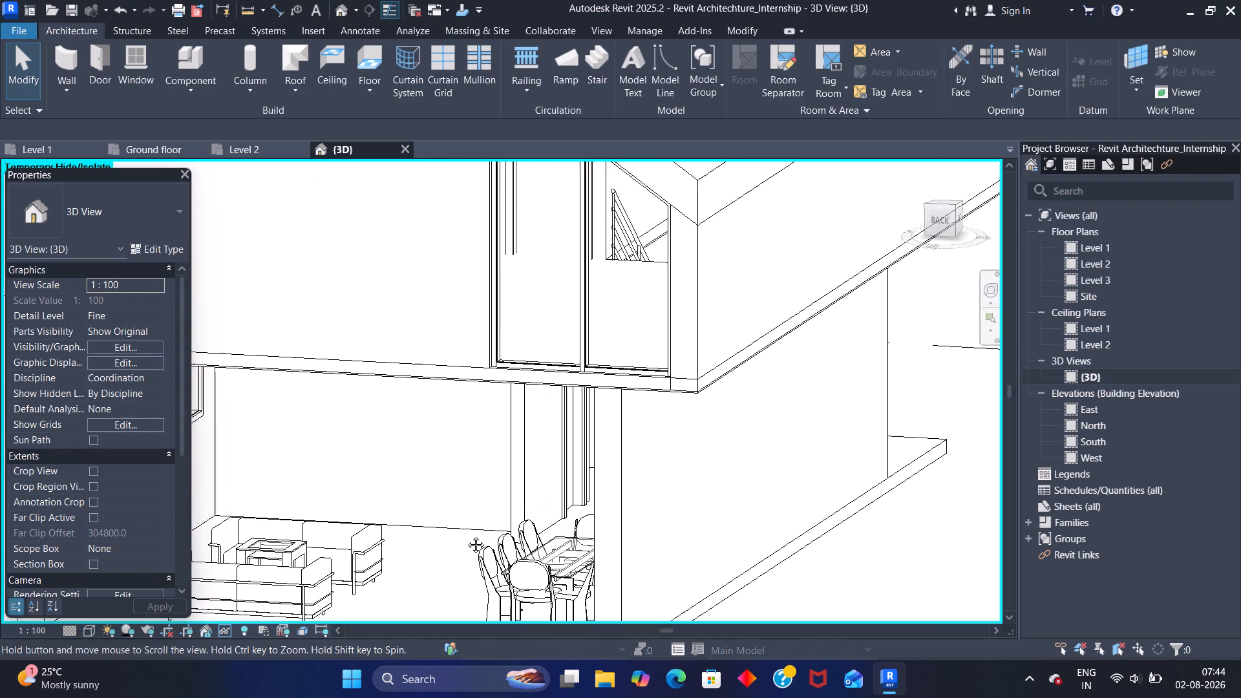
middle_click_drag(466, 535, 571, 547)
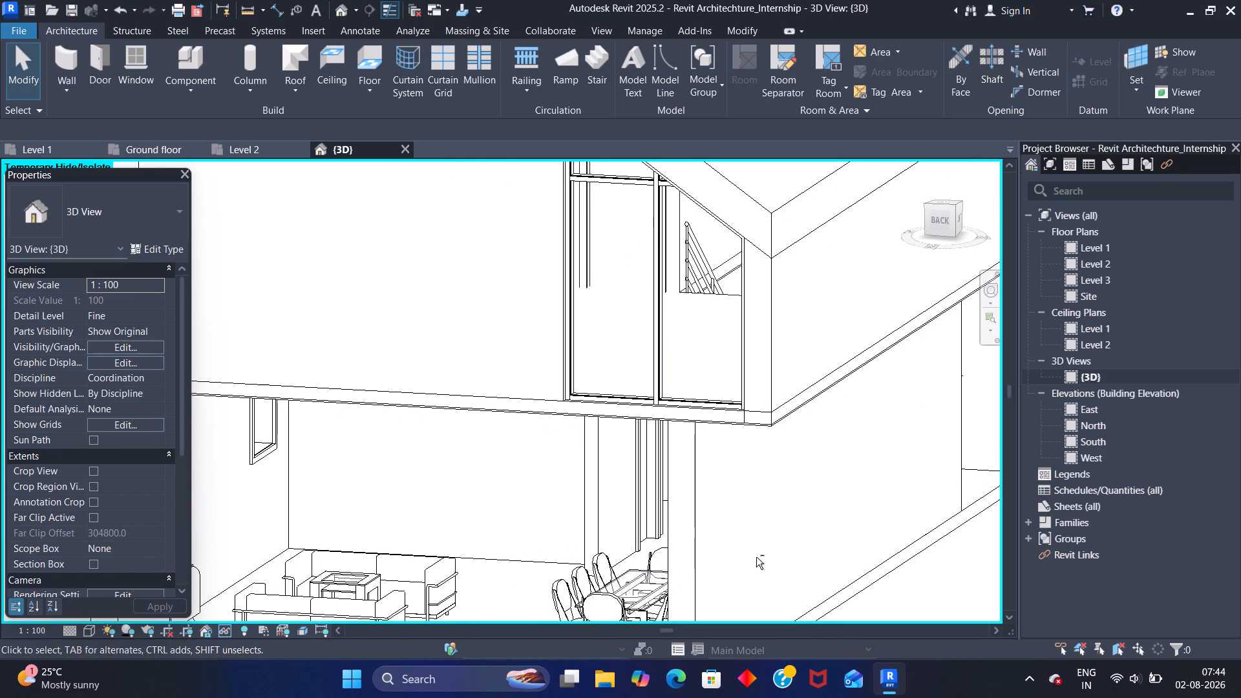
middle_click_drag(748, 554, 418, 487, "shift")
middle_click_drag(522, 471, 509, 556)
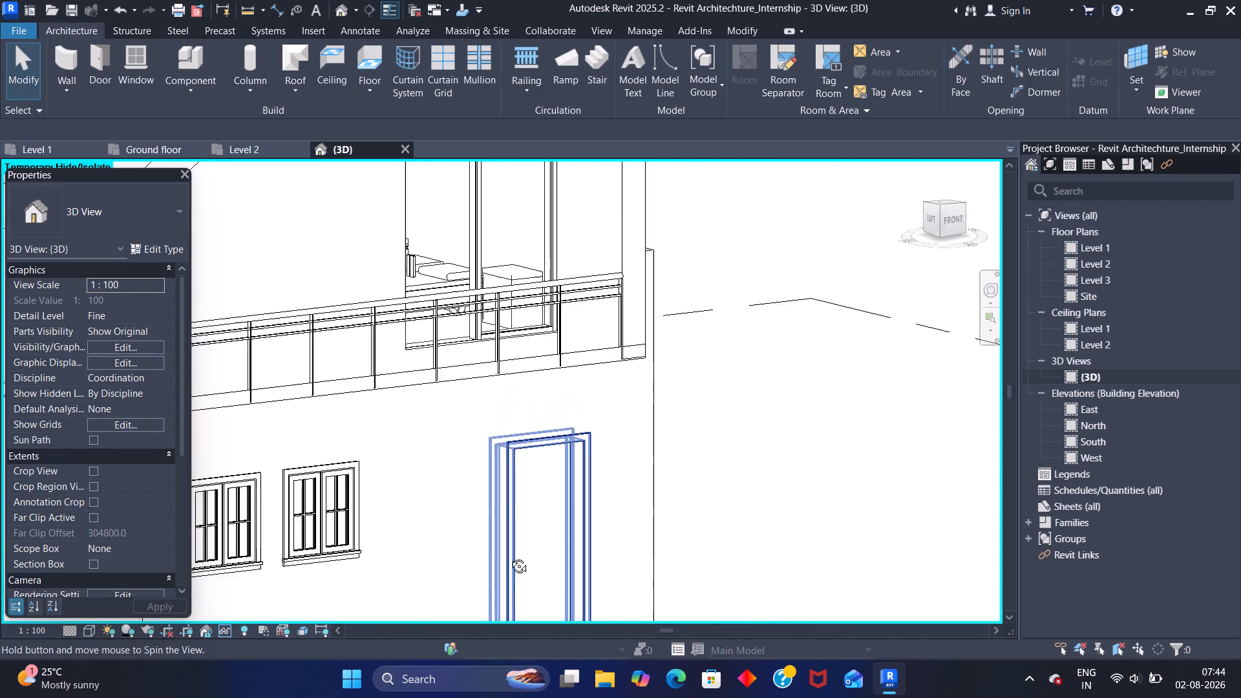
middle_click_drag(509, 556, 464, 580)
middle_click_drag(402, 461, 445, 461, "shift")
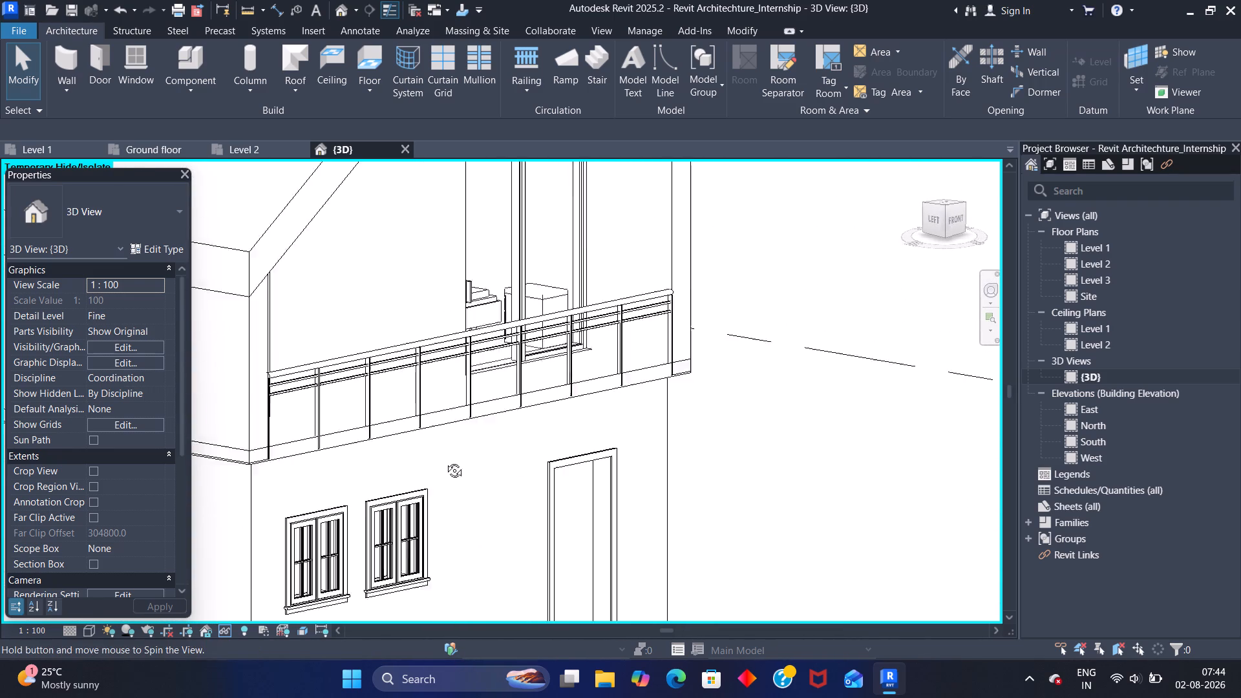
middle_click_drag(445, 461, 388, 457, "shift")
scroll(851, 473, "down", 2)
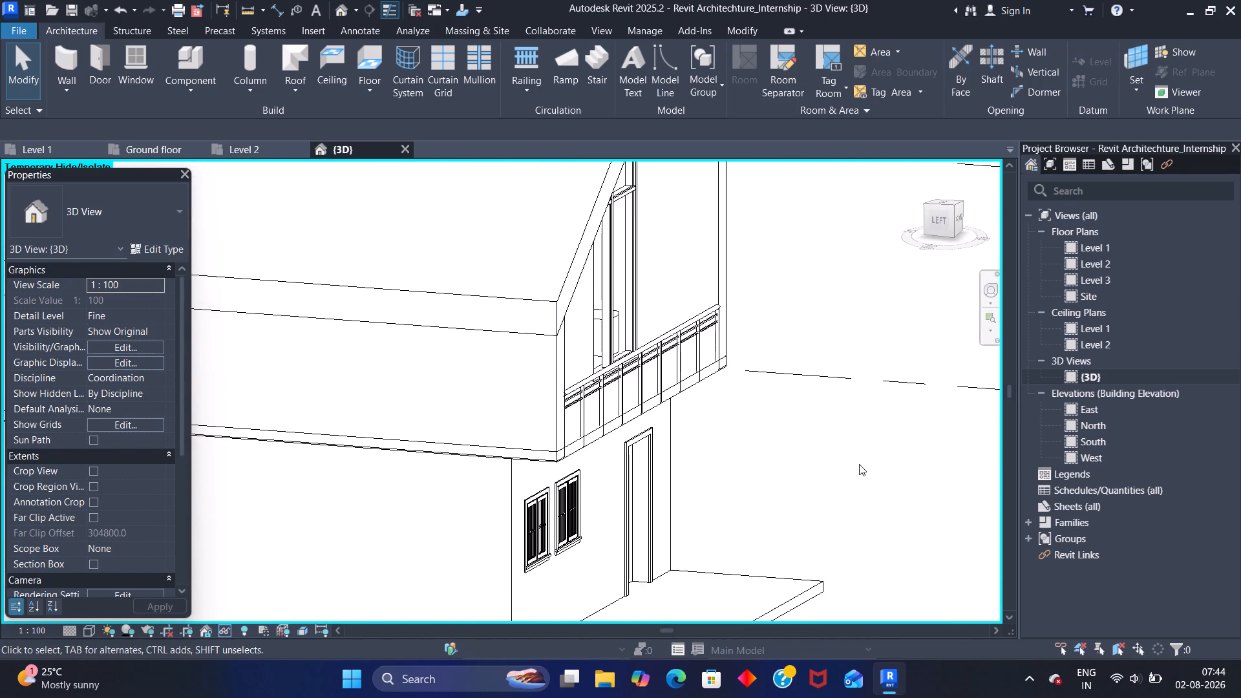
scroll(859, 464, "down", 1)
middle_click_drag(876, 460, 674, 496, "shift")
middle_click_drag(655, 478, 1007, 410)
middle_click_drag(942, 441, 942, 439, "shift")
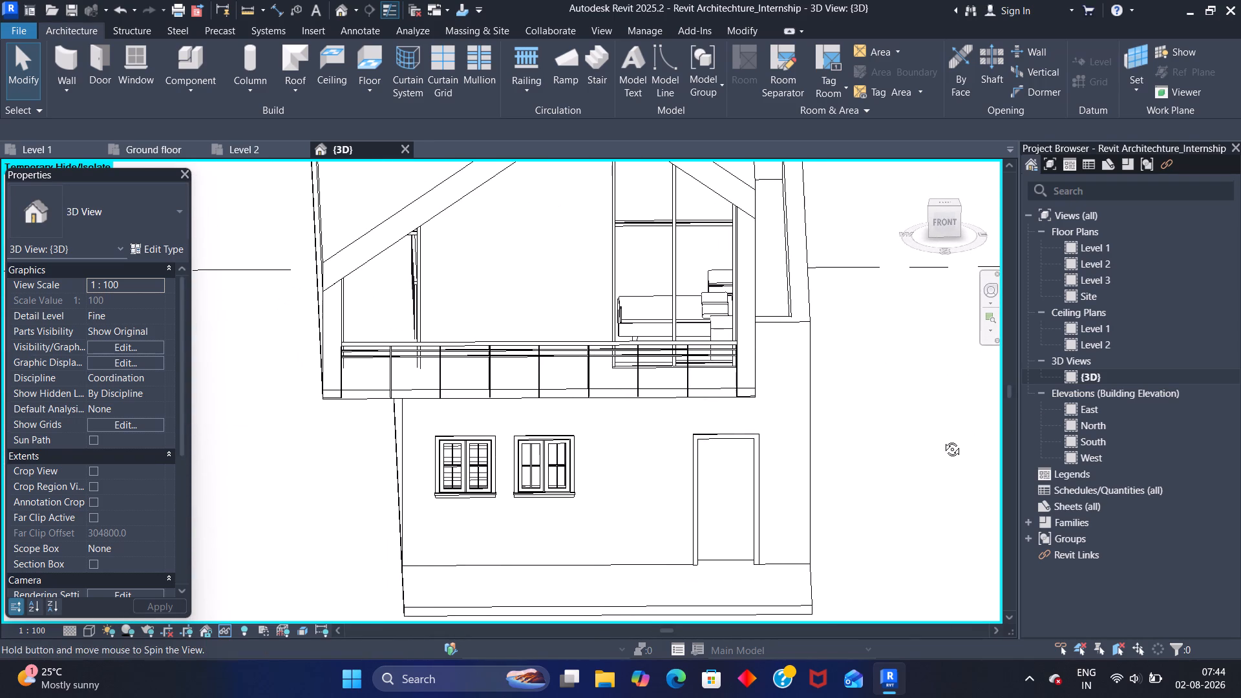
middle_click_drag(942, 439, 778, 452, "shift")
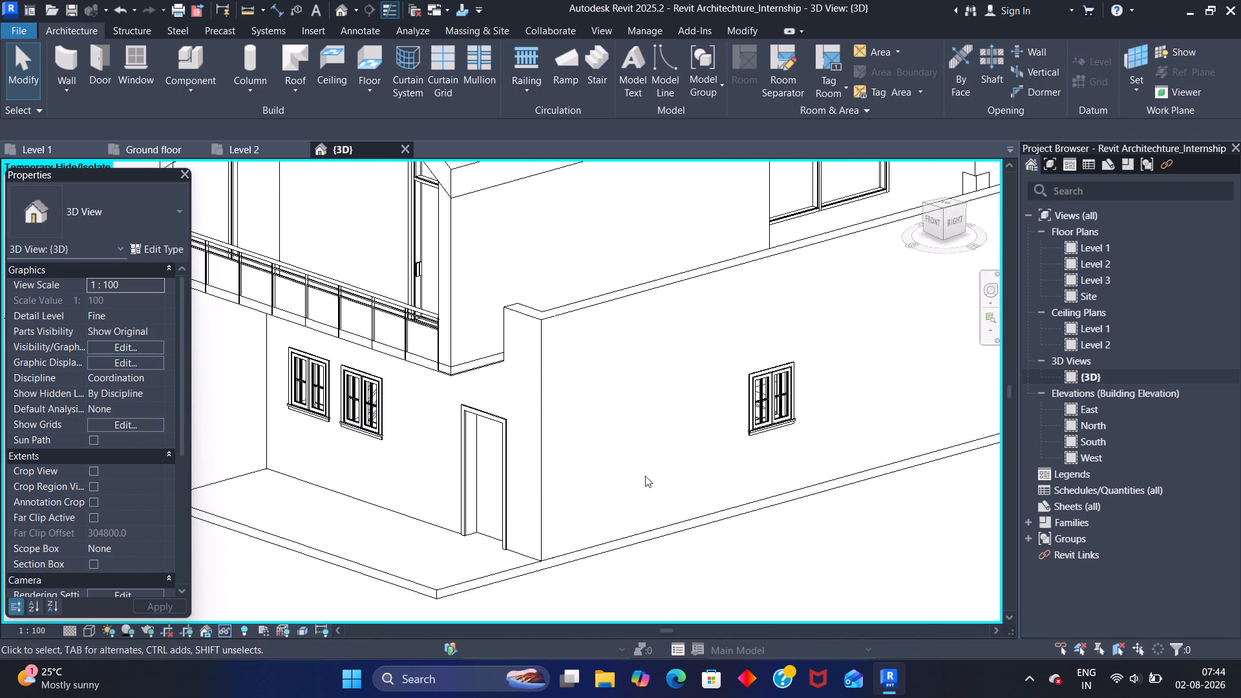
Set the 3D view's visual style to Wireframe, viewing the house from its front-right corner.
left_click(85, 631)
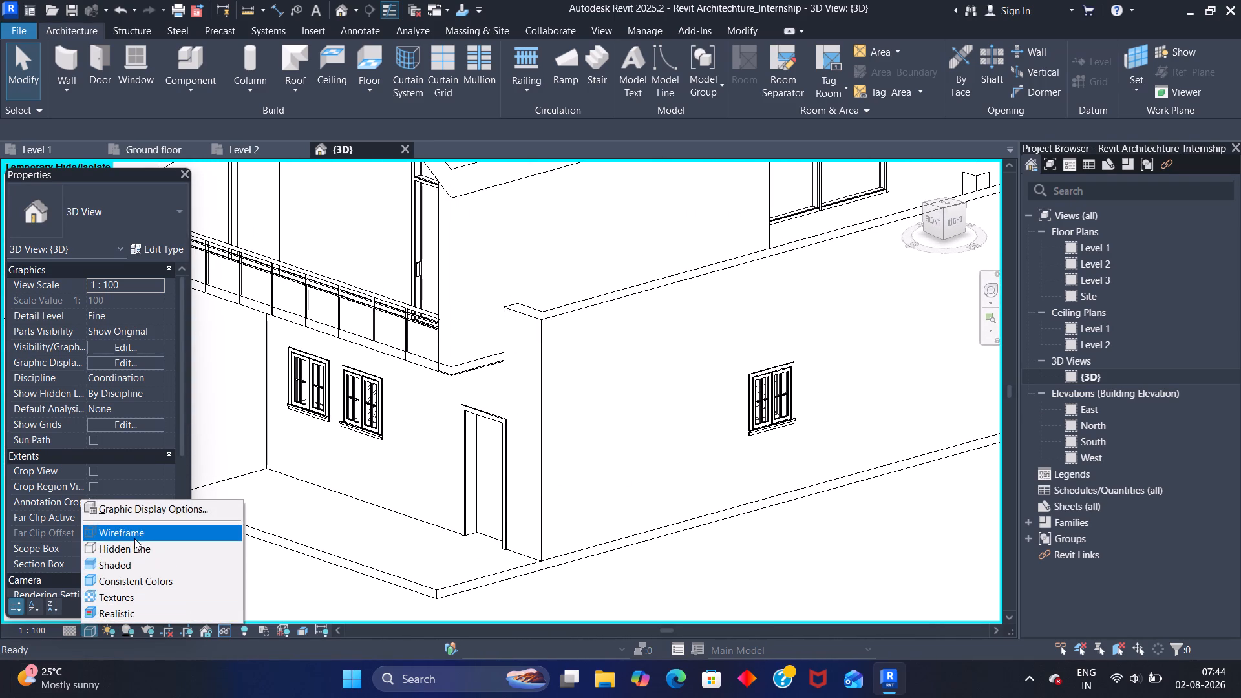
left_click(134, 534)
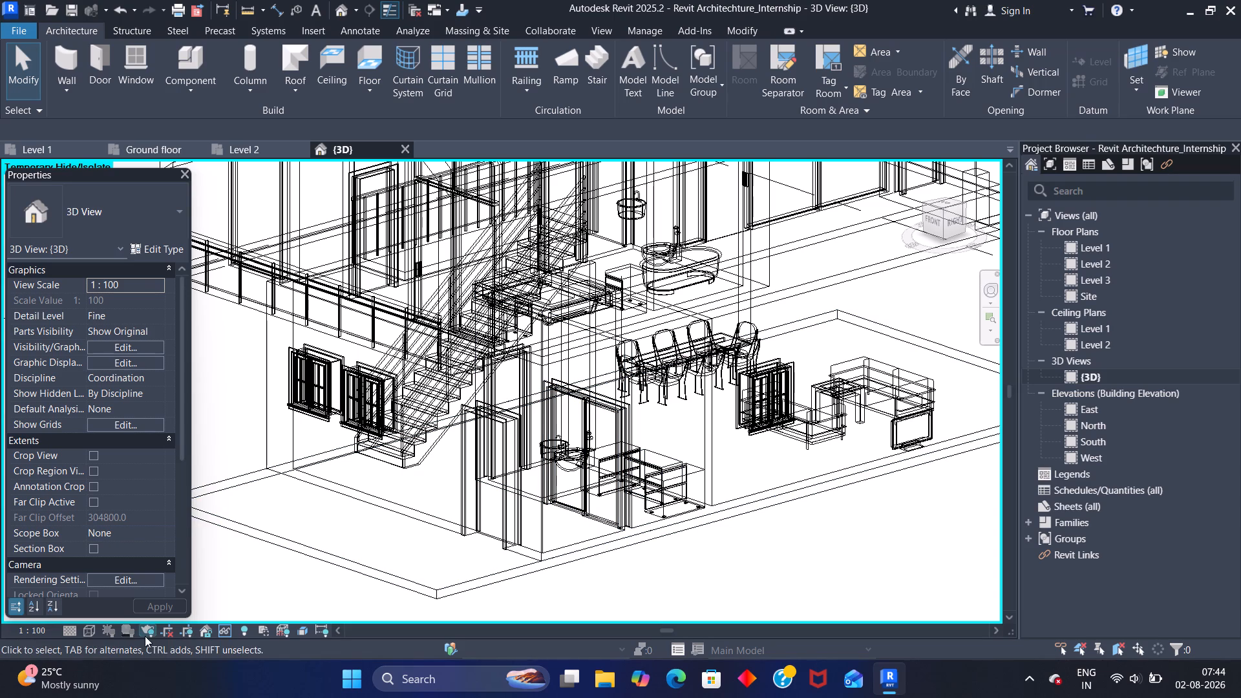
Set the visual style to Hidden Line and temporarily hide the Generic - 300mm wall along the house's right side.
left_click(89, 630)
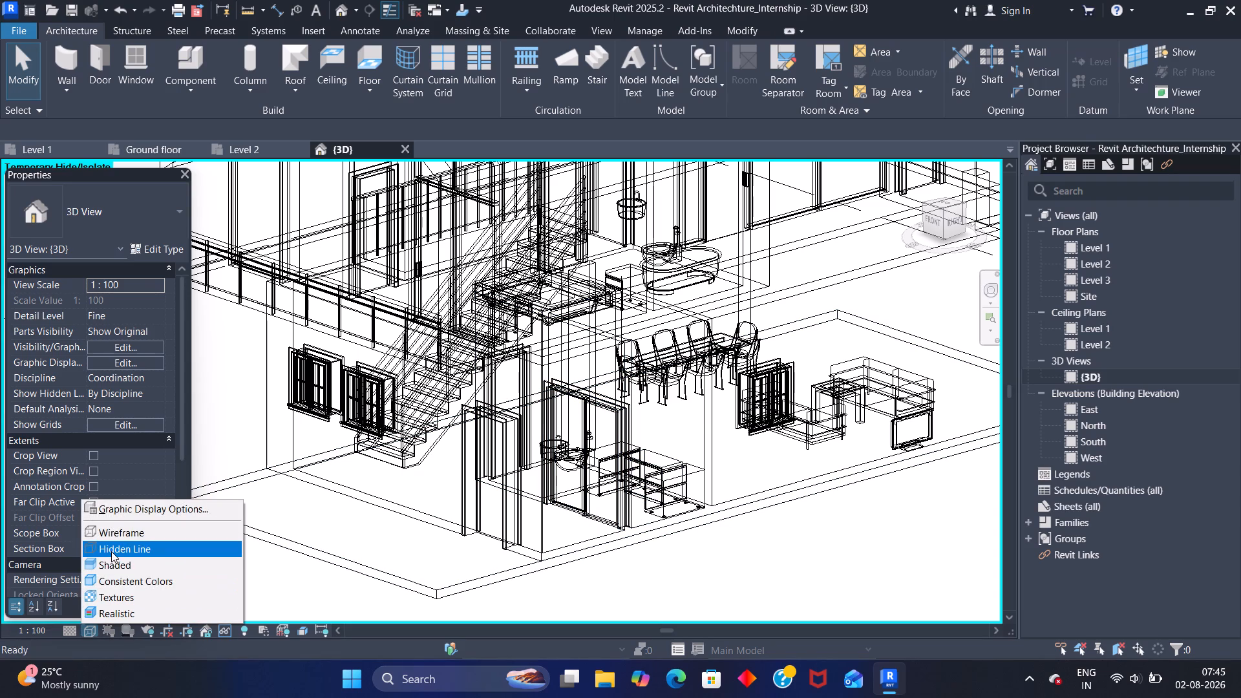
left_click(111, 551)
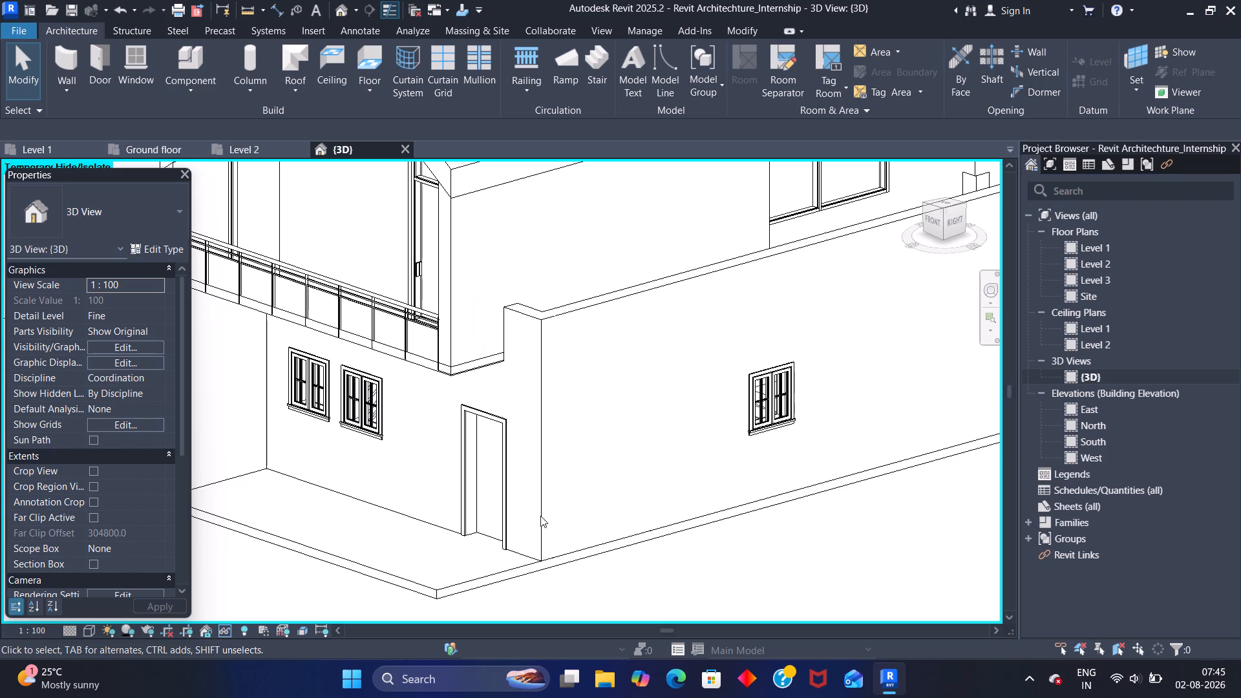
left_click(565, 549)
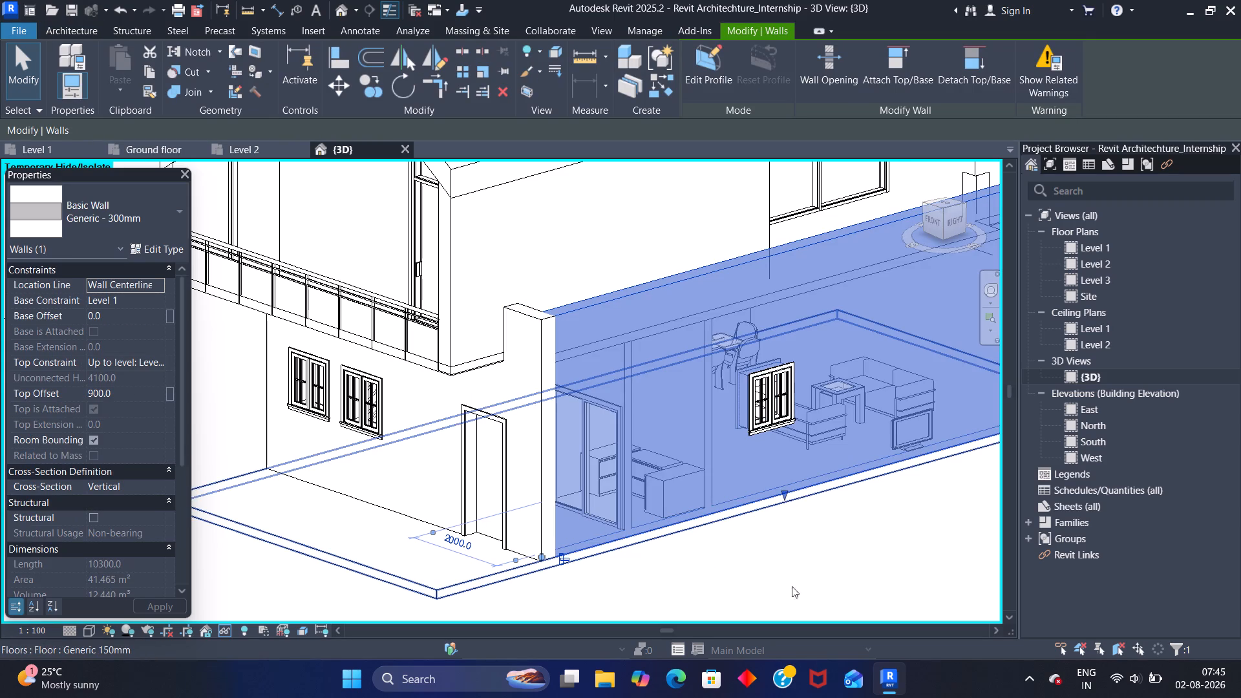
middle_click_drag(849, 597, 767, 606, "shift")
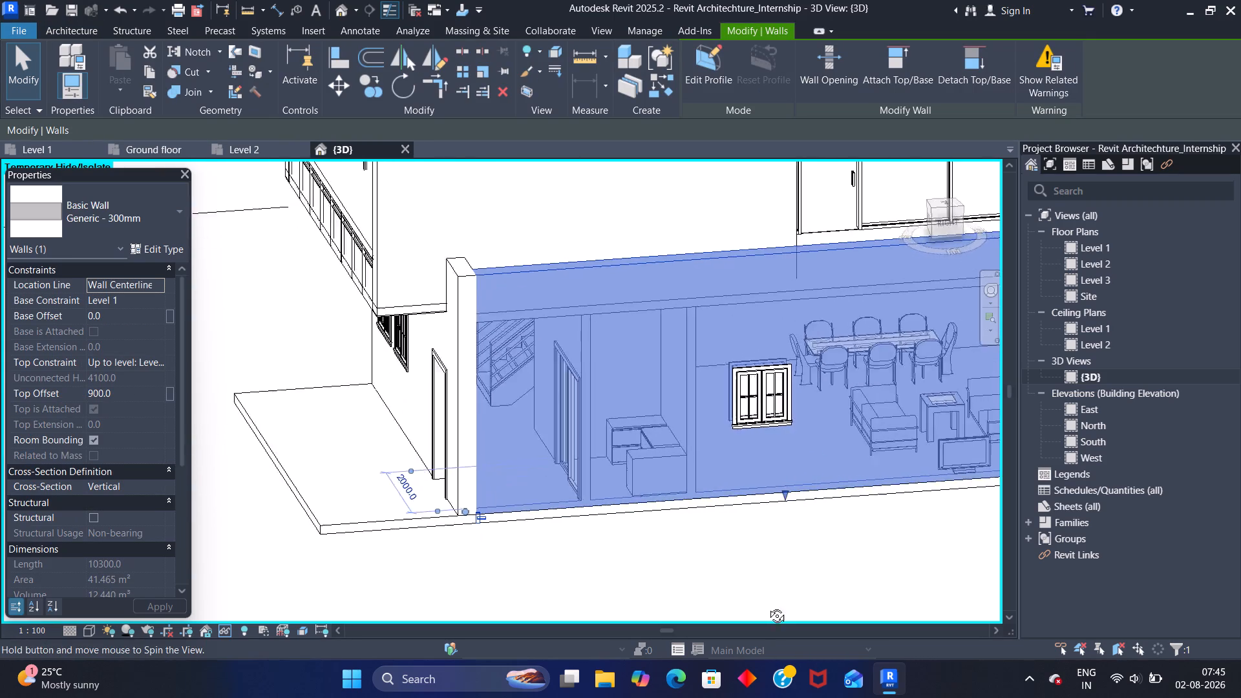
middle_click_drag(767, 606, 751, 613, "shift")
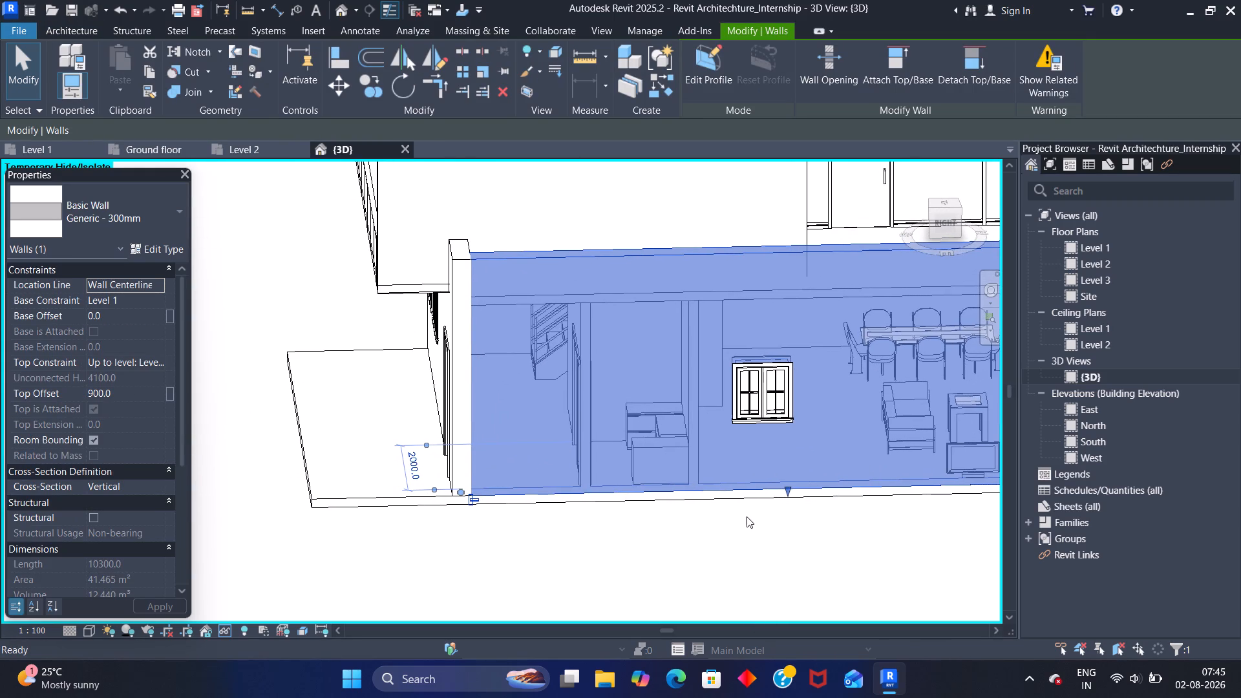
key("h")
key("h")
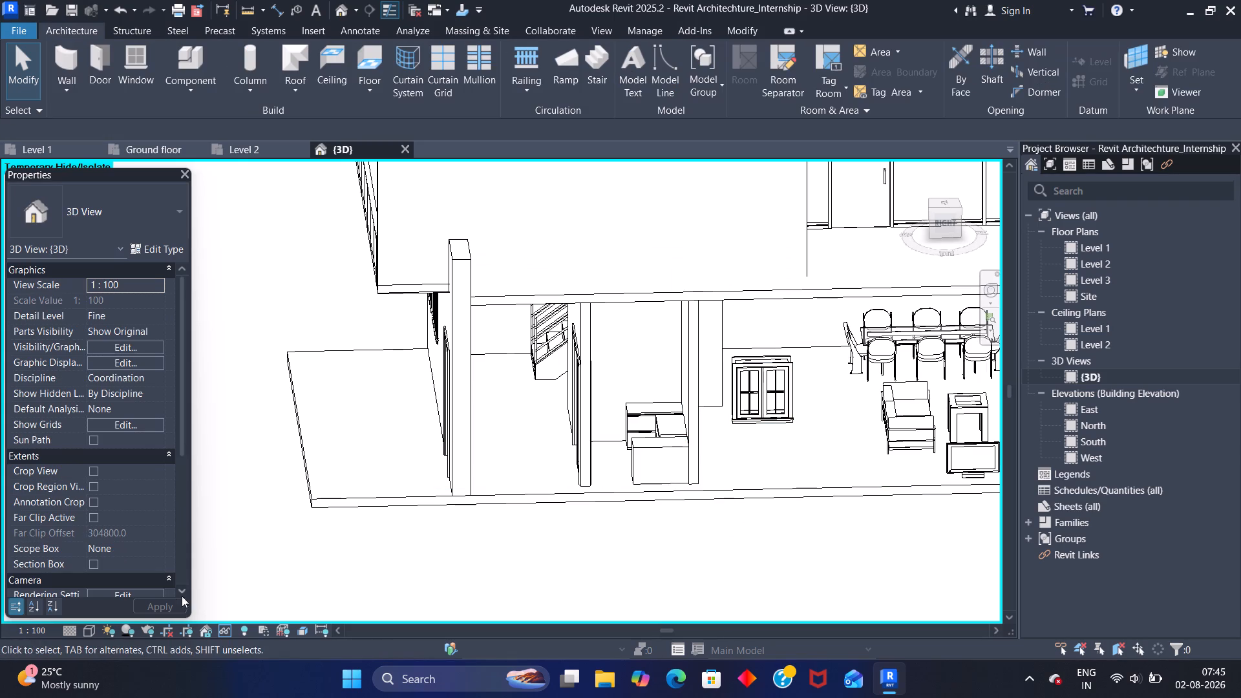
Set the 3D view's visual style to Realistic.
left_click(89, 637)
left_click(121, 613)
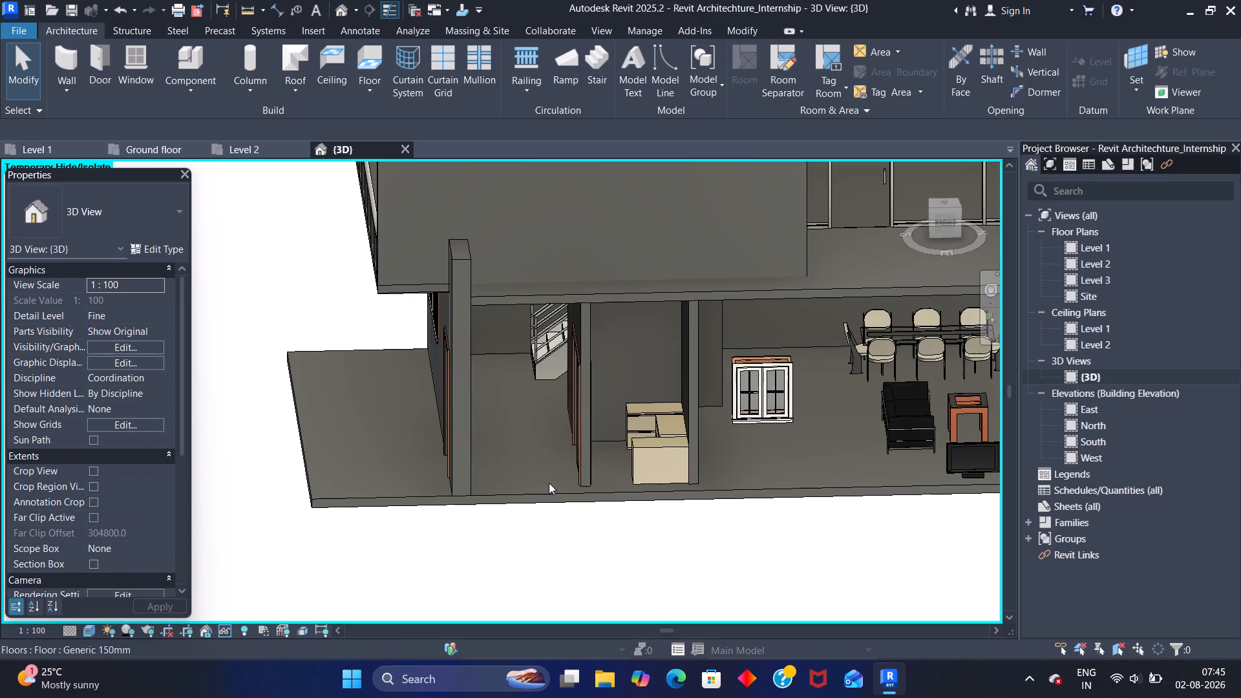
Examine the file cabinets and sliding door in the small room from several angles through the exposed right side.
middle_click_drag(603, 467, 624, 511, "shift")
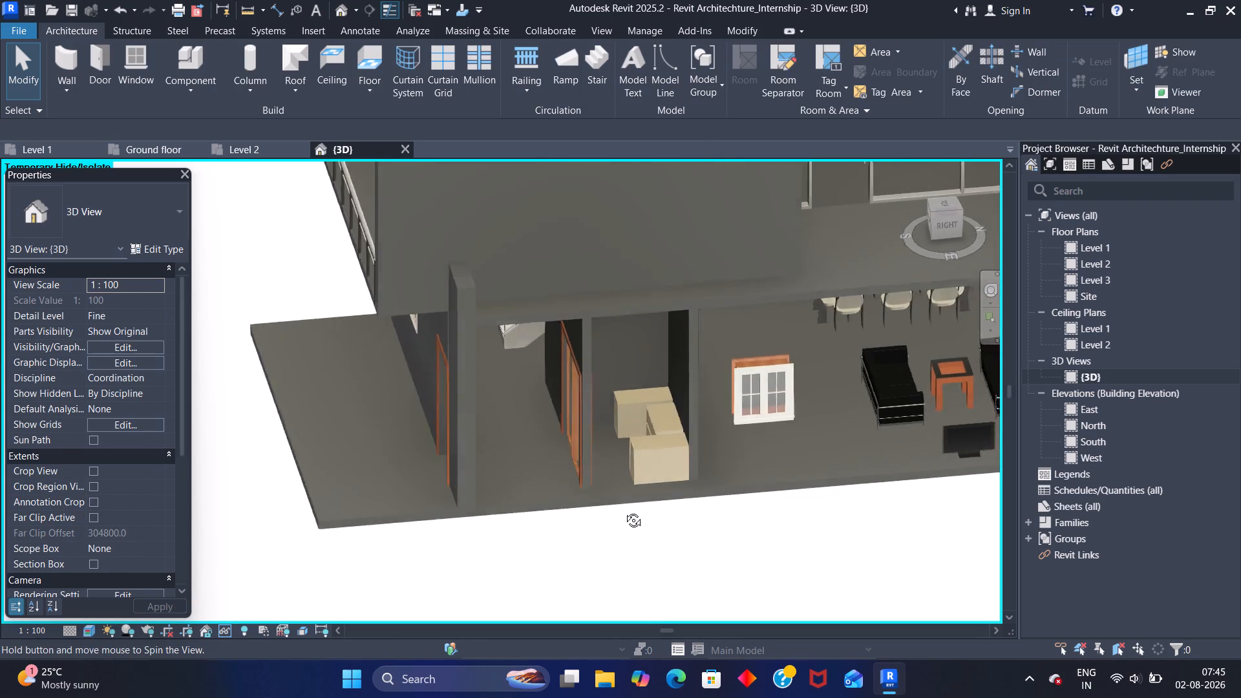
middle_click_drag(624, 511, 637, 457, "shift")
scroll(610, 477, "up", 6)
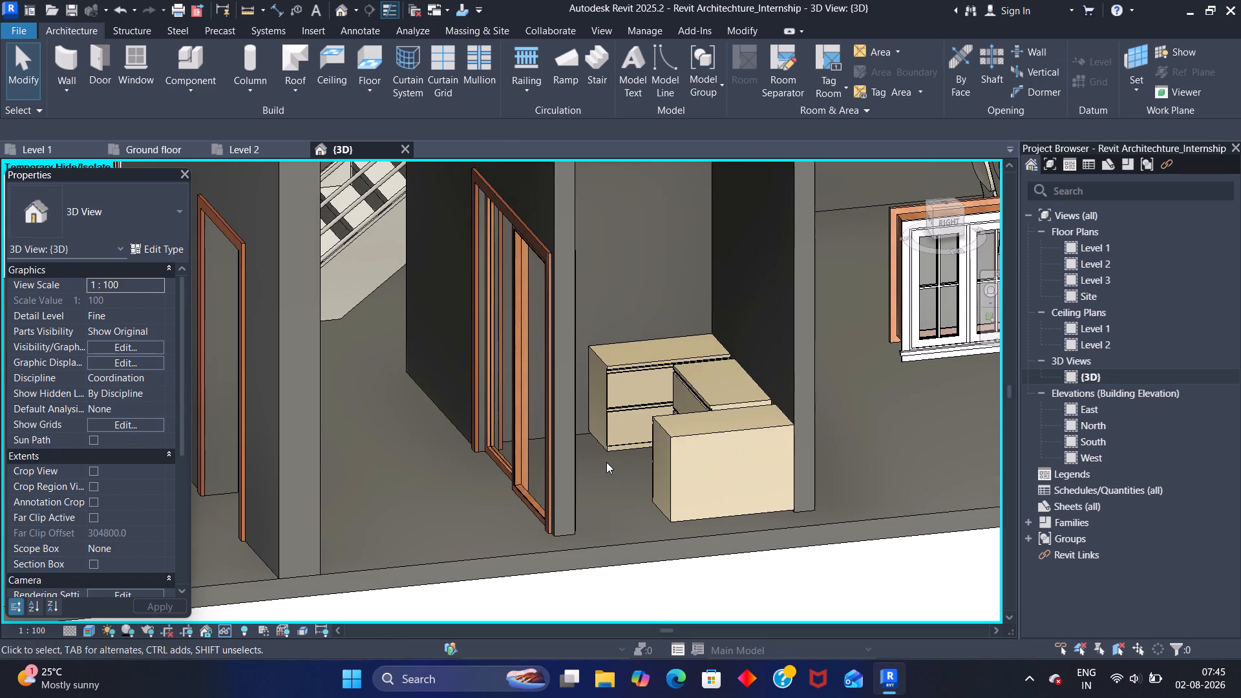
middle_click_drag(586, 450, 657, 471, "shift")
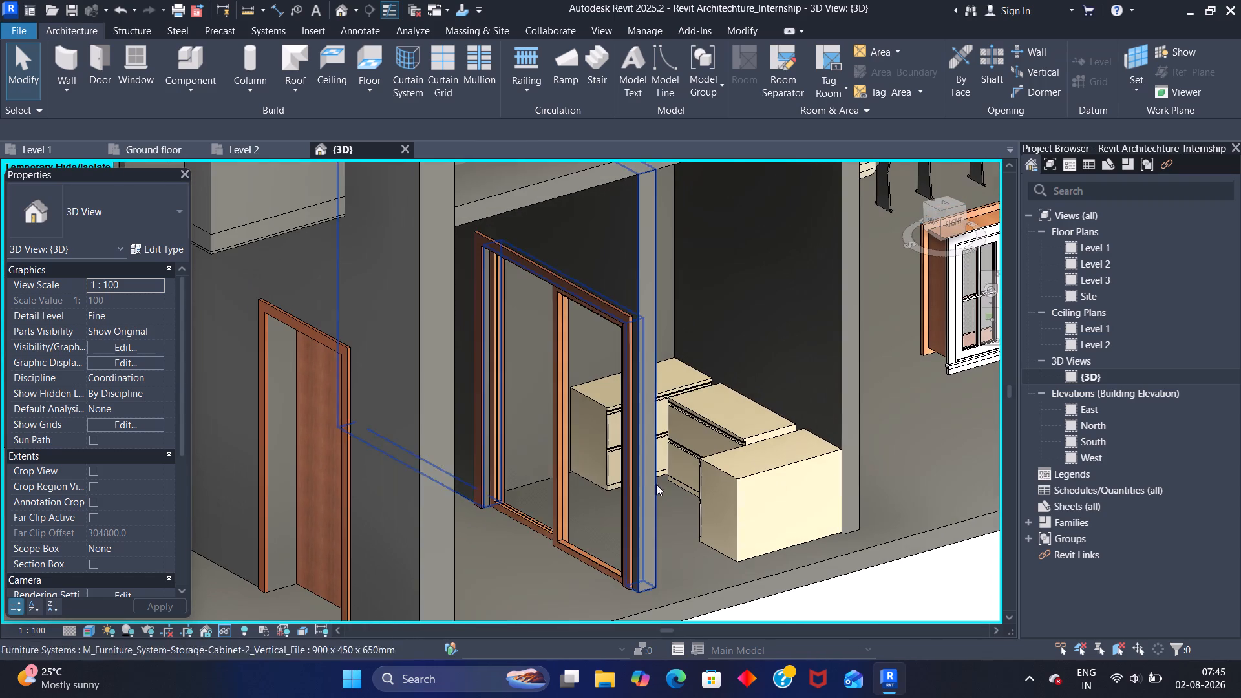
middle_click_drag(588, 478, 647, 498, "shift")
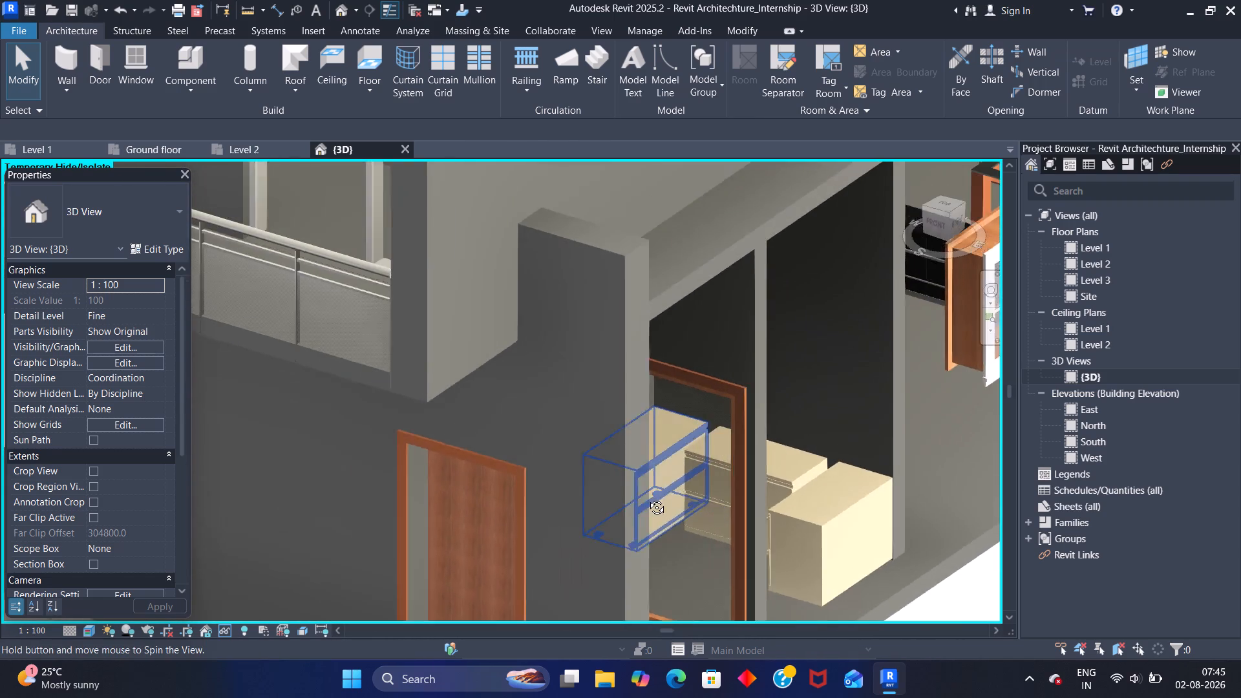
middle_click_drag(647, 498, 660, 497, "shift")
middle_click_drag(801, 549, 681, 530)
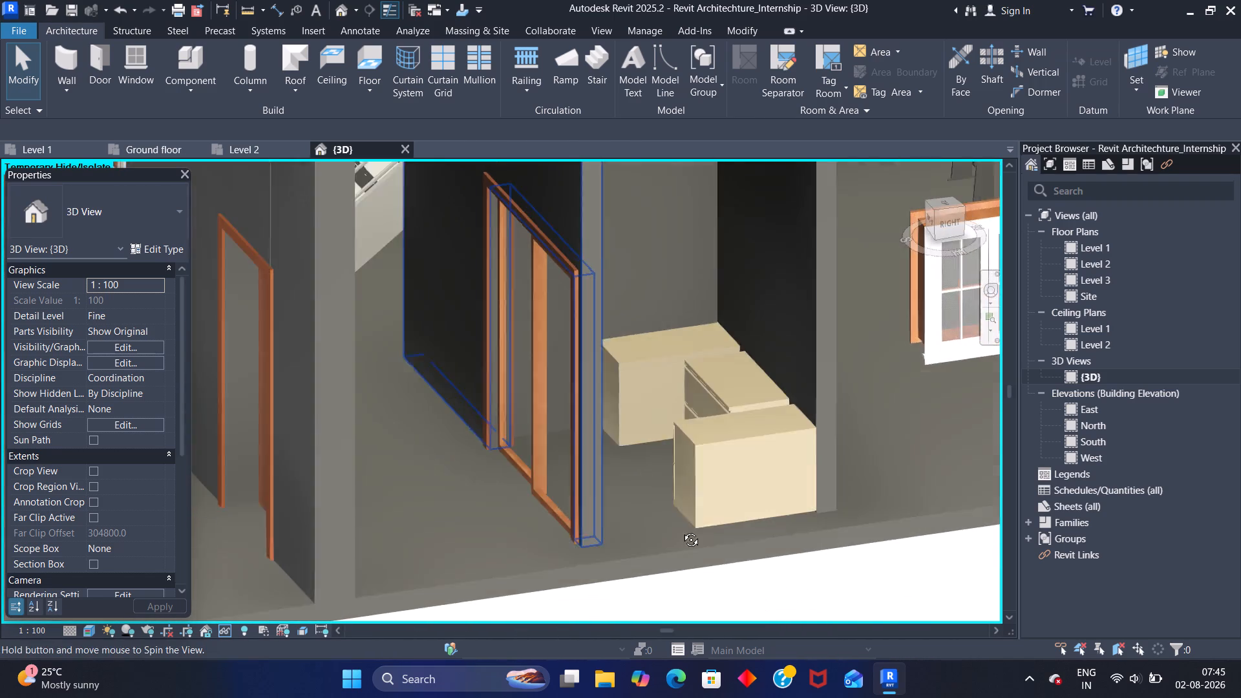
middle_click_drag(681, 530, 675, 528)
middle_click_drag(867, 461, 783, 496, "shift")
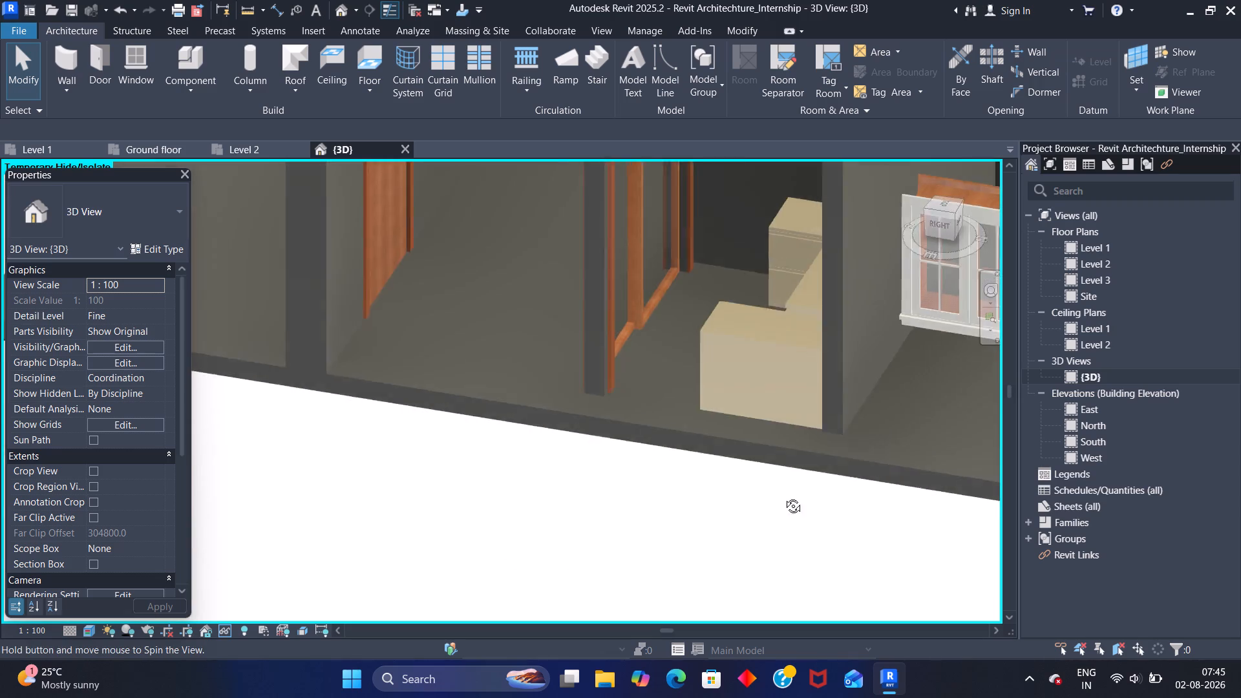
middle_click_drag(783, 496, 891, 474, "shift")
Examine the dining set, sofas, coffee table and flat screen TV up close from the right side of the house.
middle_click_drag(876, 455, 570, 661)
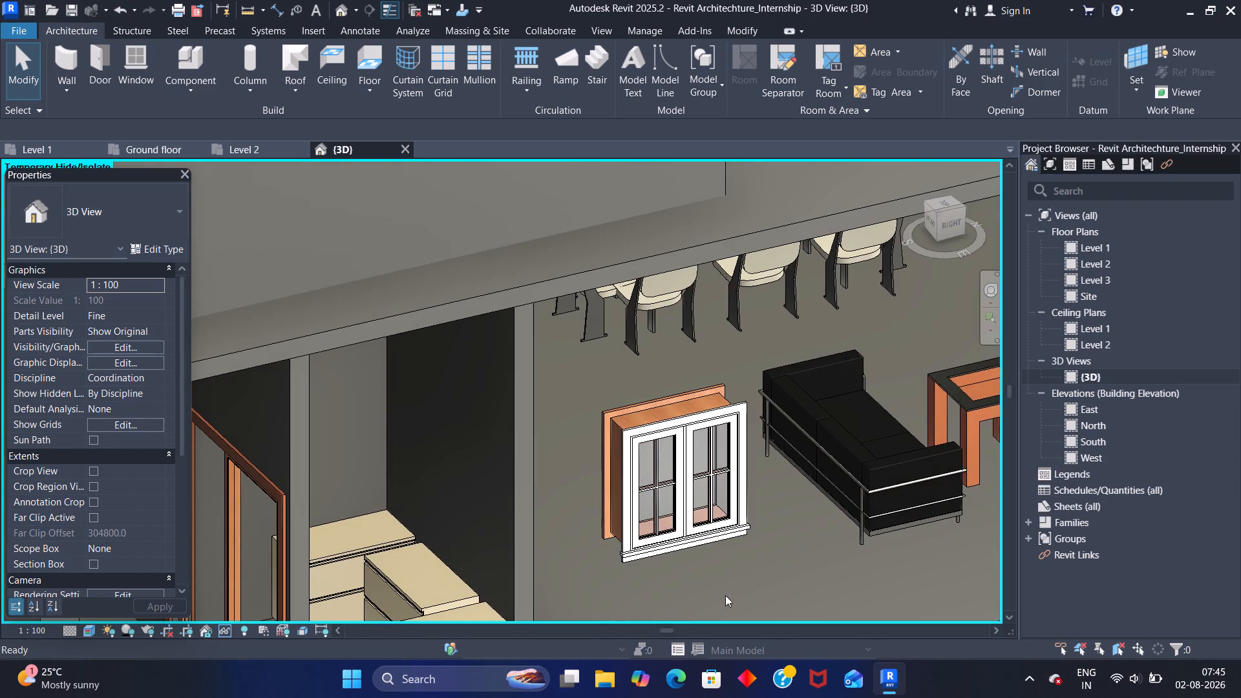
middle_click_drag(745, 584, 617, 633)
middle_click_drag(633, 573, 601, 540, "shift")
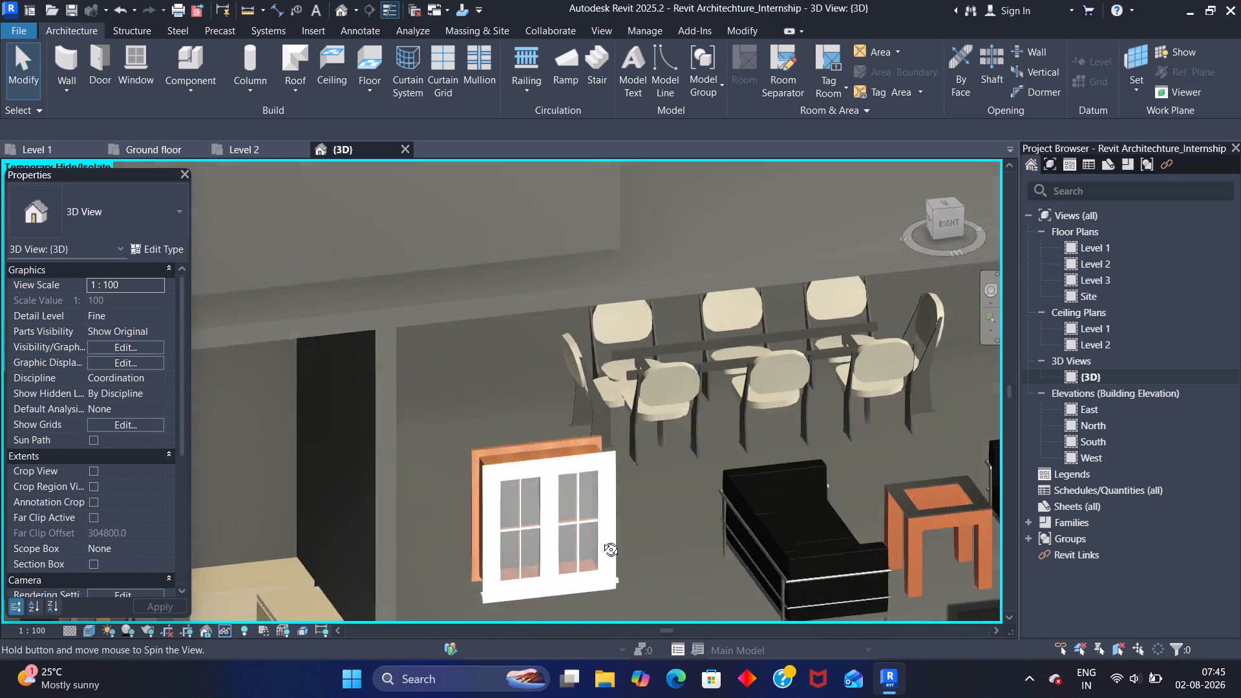
middle_click_drag(601, 540, 593, 507, "shift")
scroll(692, 567, "down", 1)
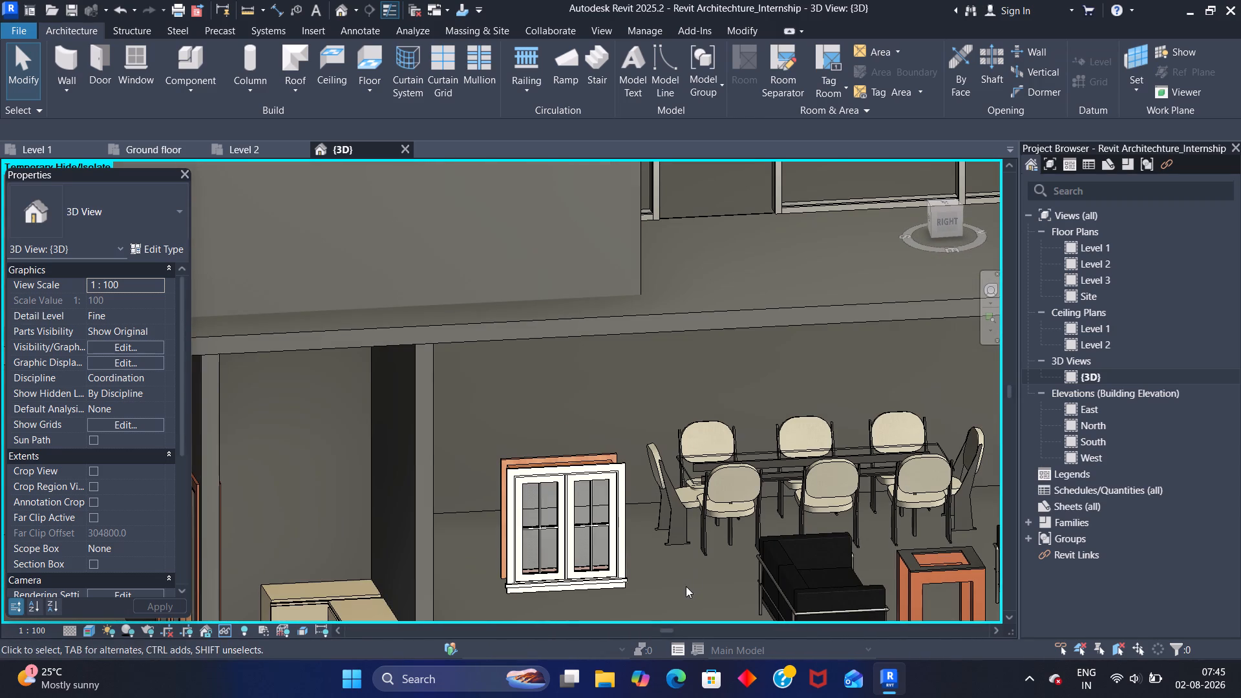
middle_click_drag(666, 582, 797, 595, "shift")
scroll(843, 576, "up", 5)
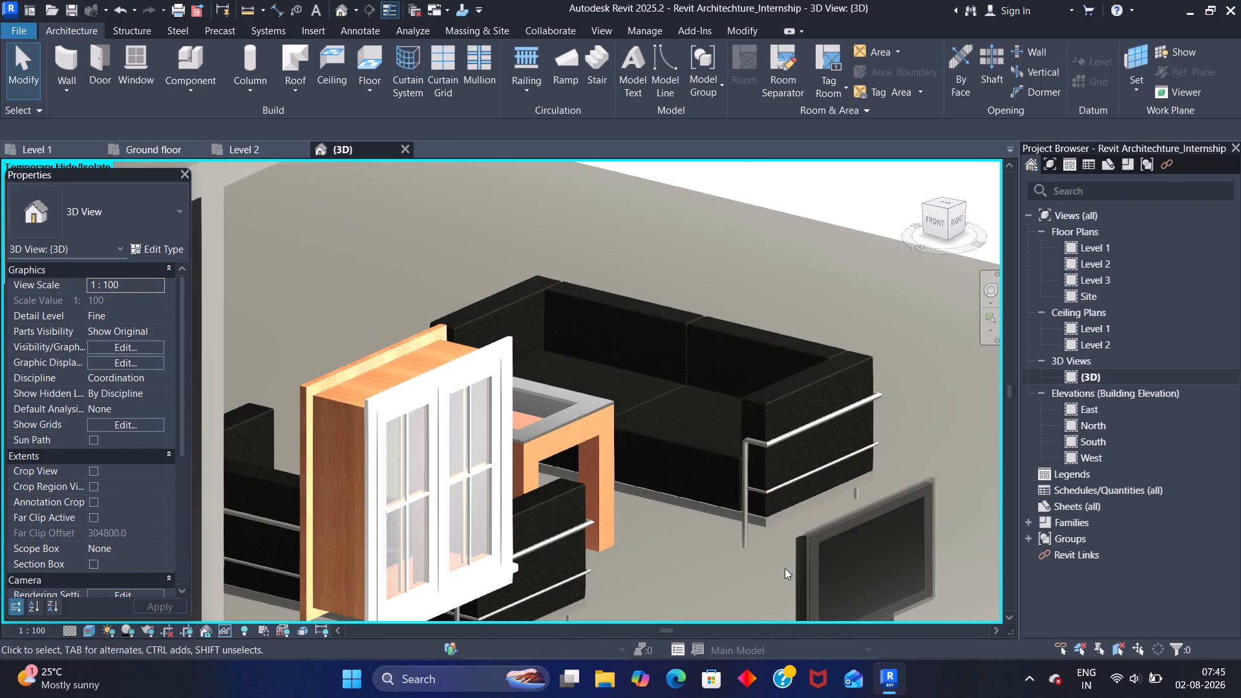
middle_click_drag(812, 562, 685, 511)
scroll(725, 540, "up", 3)
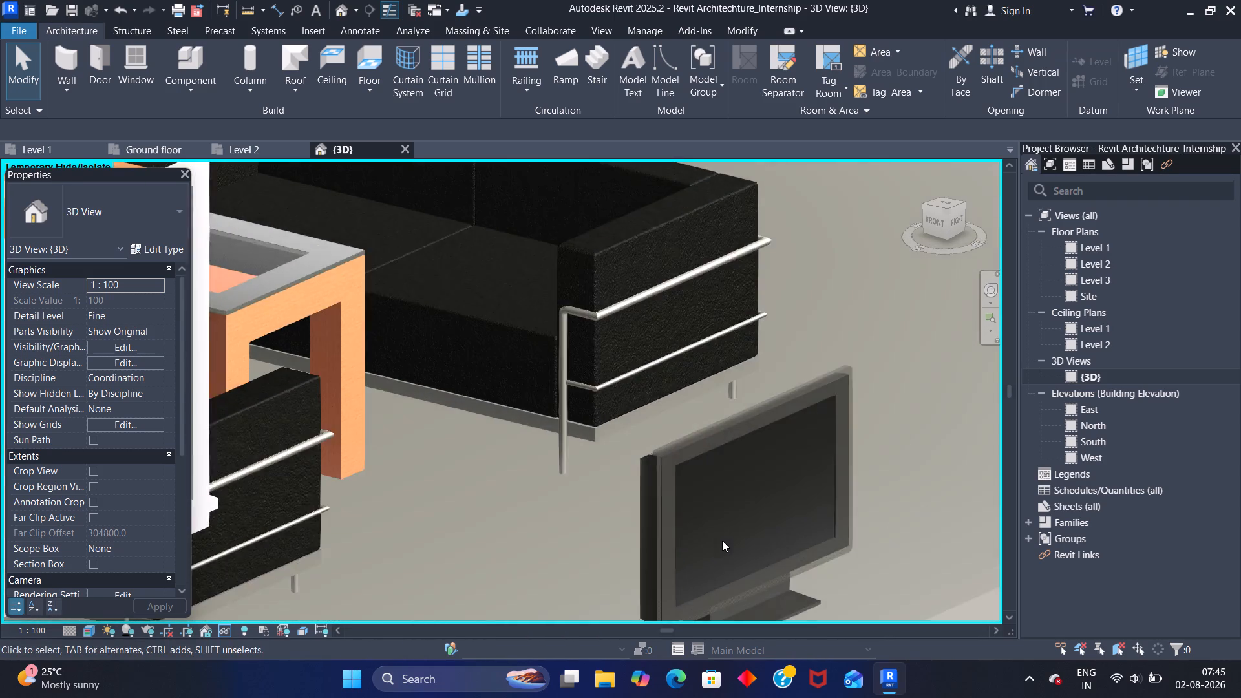
scroll(722, 540, "up", 6)
scroll(667, 527, "down", 2)
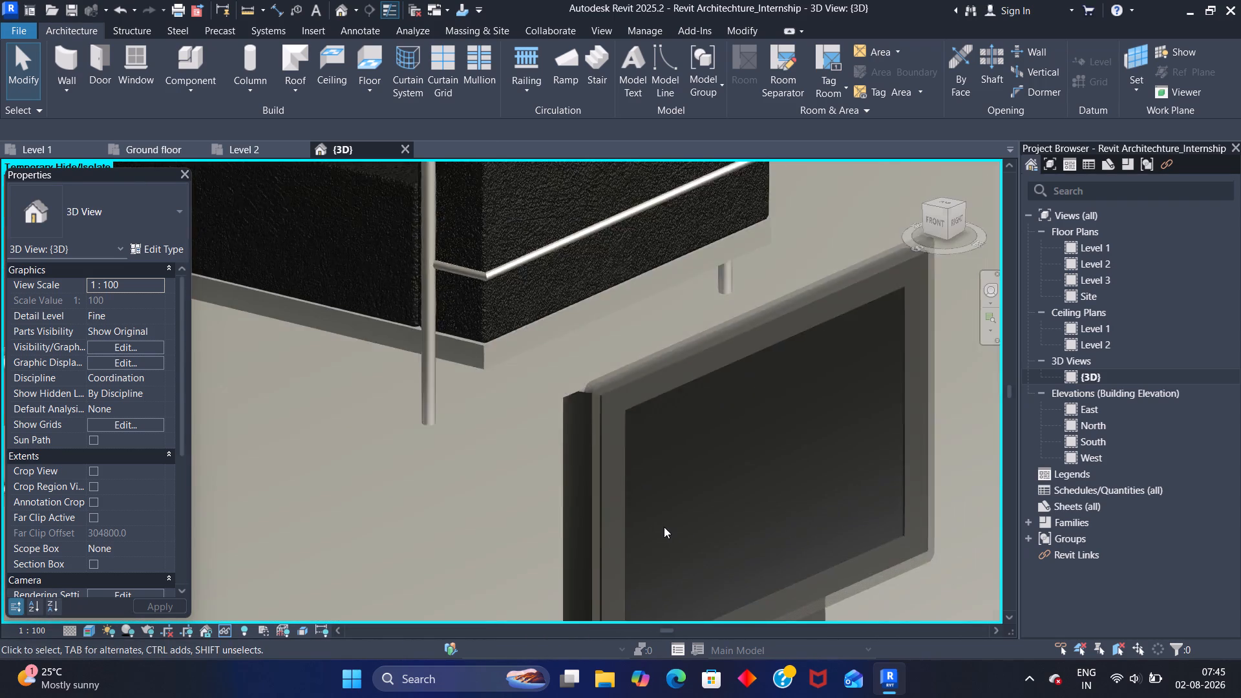
scroll(664, 527, "down", 3)
scroll(819, 470, "down", 5)
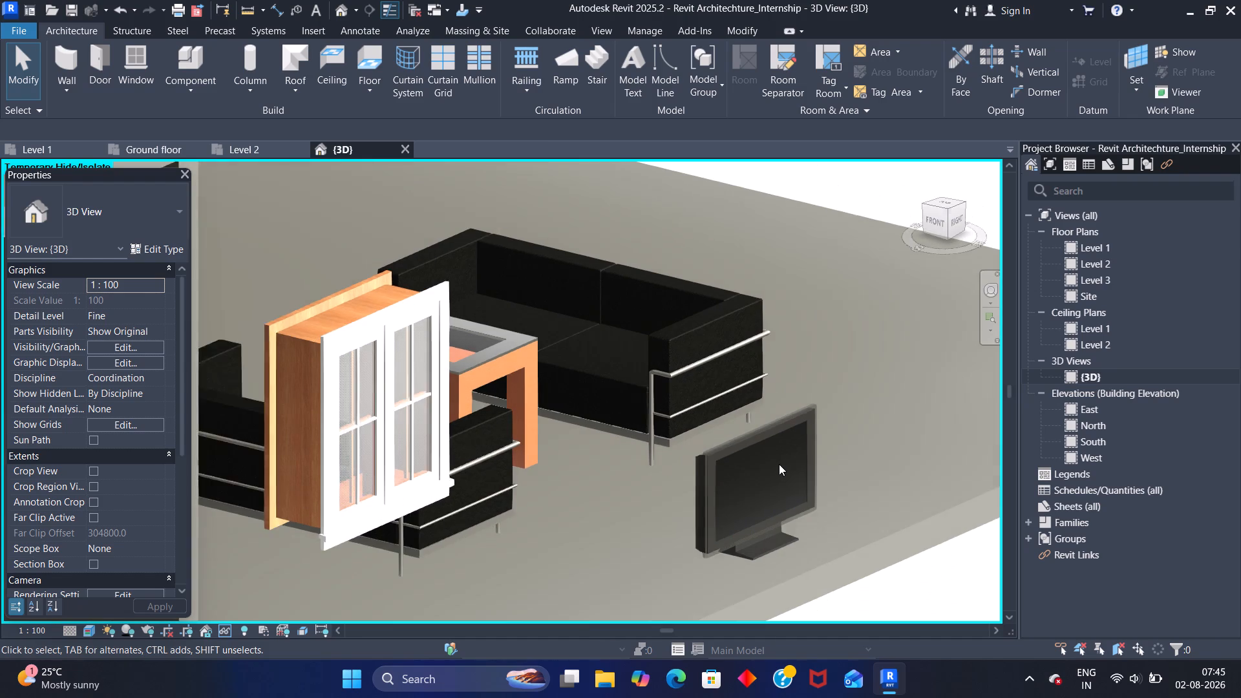
scroll(779, 464, "down", 1)
Examine the TV's orientation relative to the sofas from the back of the house.
middle_click_drag(876, 450, 703, 480, "shift")
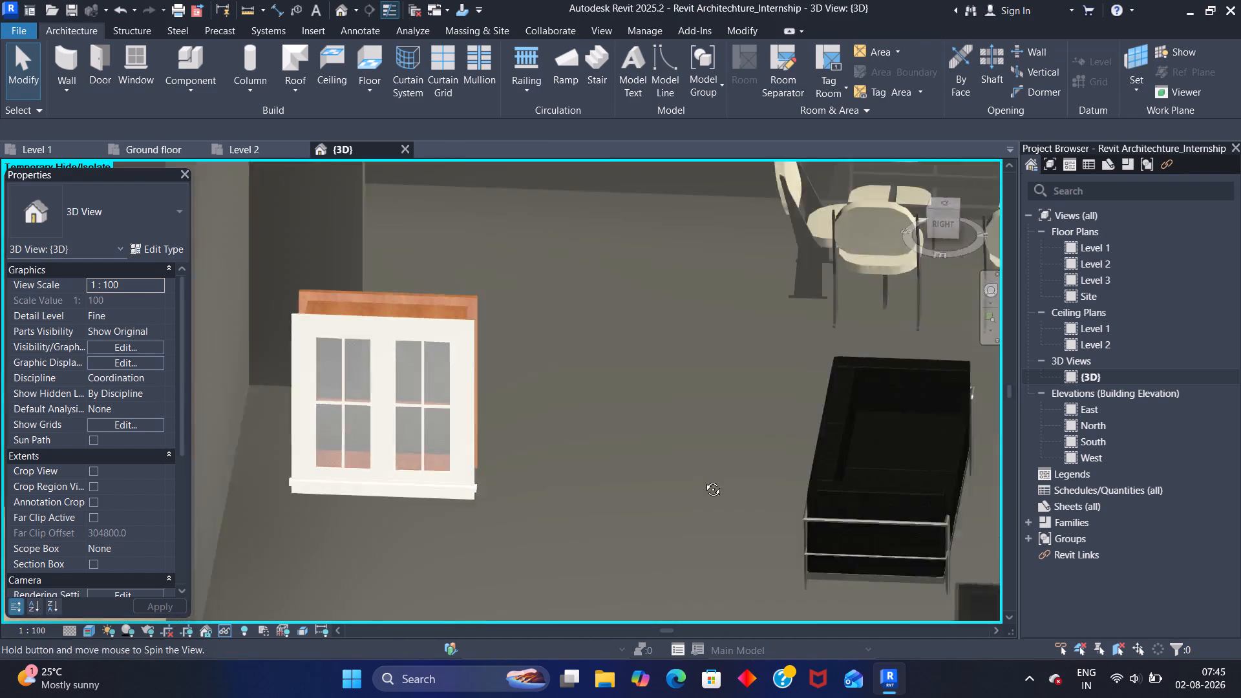
middle_click_drag(703, 480, 668, 467, "shift")
scroll(696, 471, "down", 9)
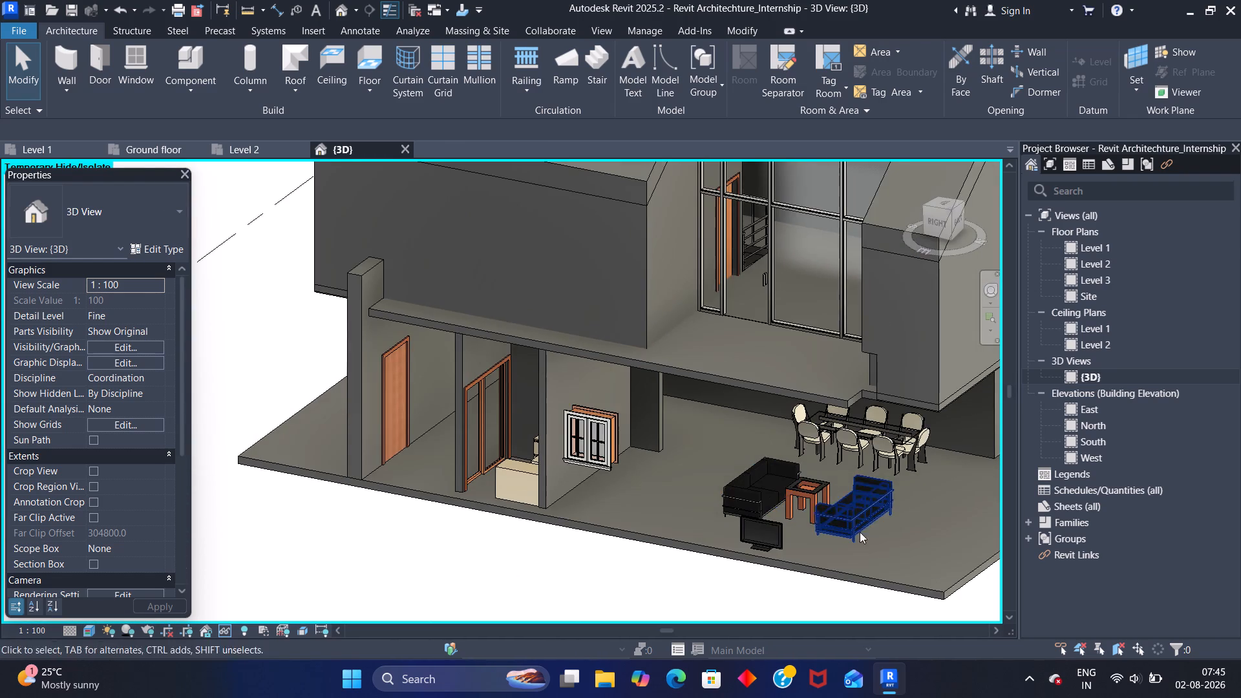
middle_click_drag(893, 540, 803, 527)
middle_click_drag(827, 527, 629, 545, "shift")
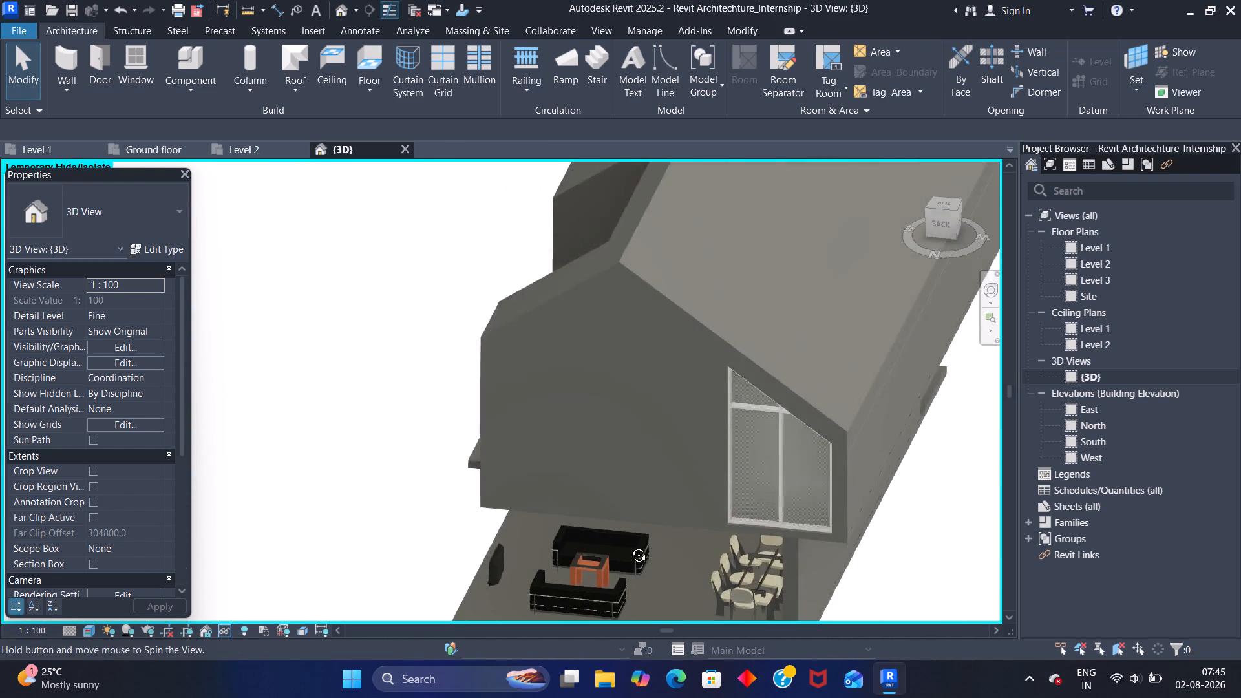
middle_click_drag(629, 545, 604, 539, "shift")
scroll(485, 579, "up", 10)
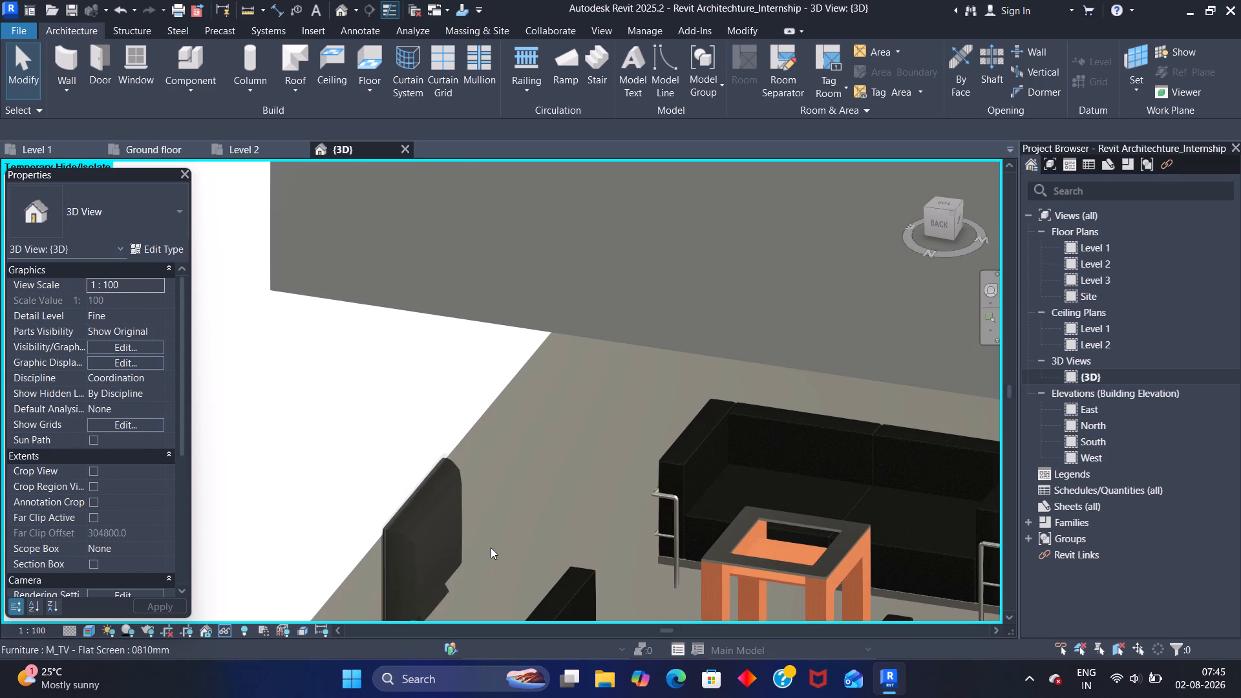
middle_click_drag(490, 543, 511, 424)
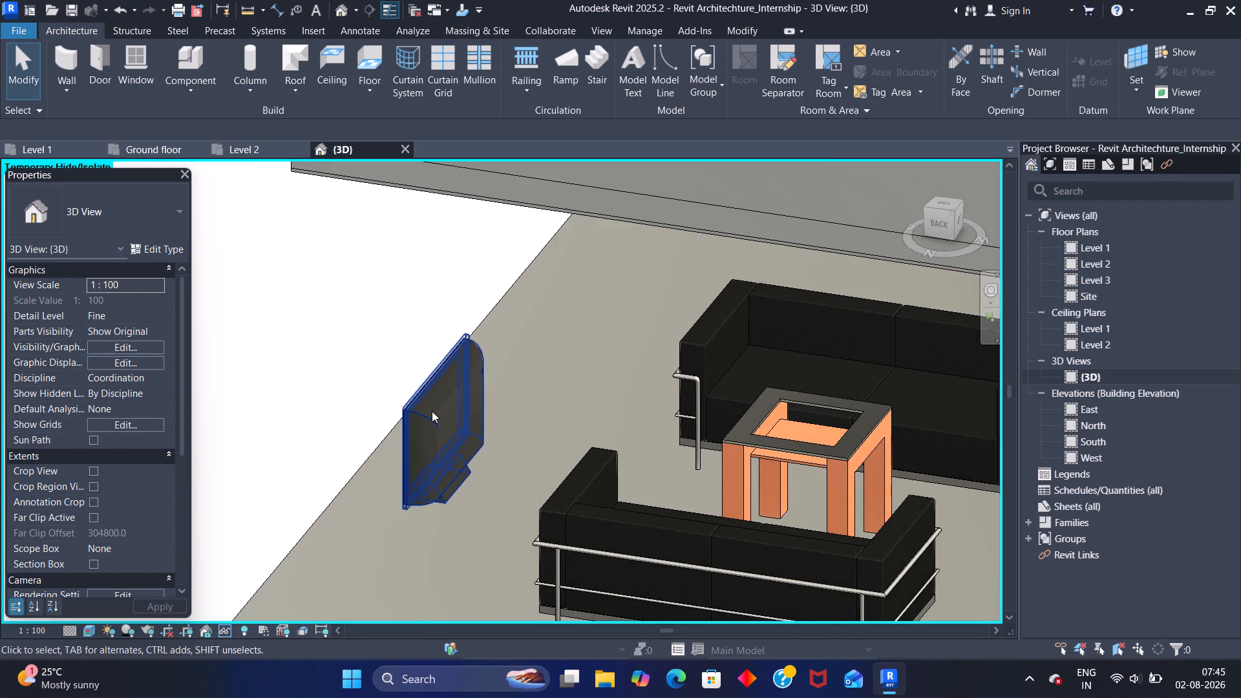
Rotate the living area's flat screen TV 180° in the Level 1 plan so its screen faces the sofas.
left_click(431, 410)
left_click(404, 403)
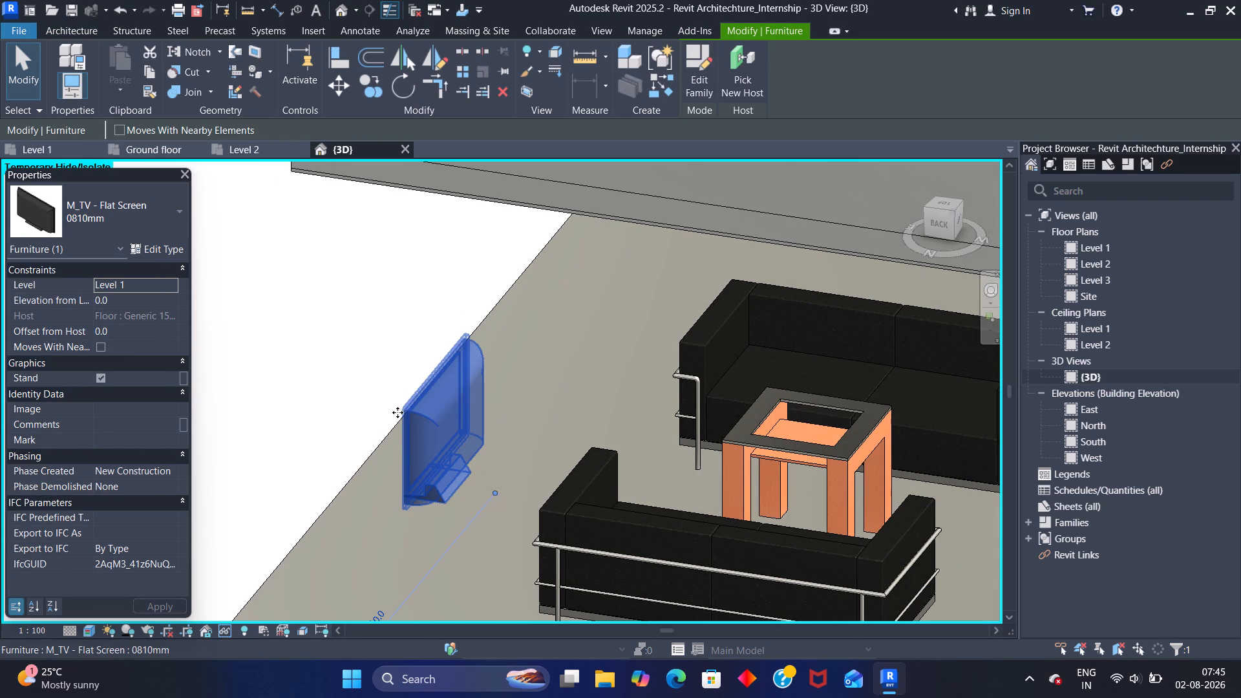
scroll(410, 413, "down", 1)
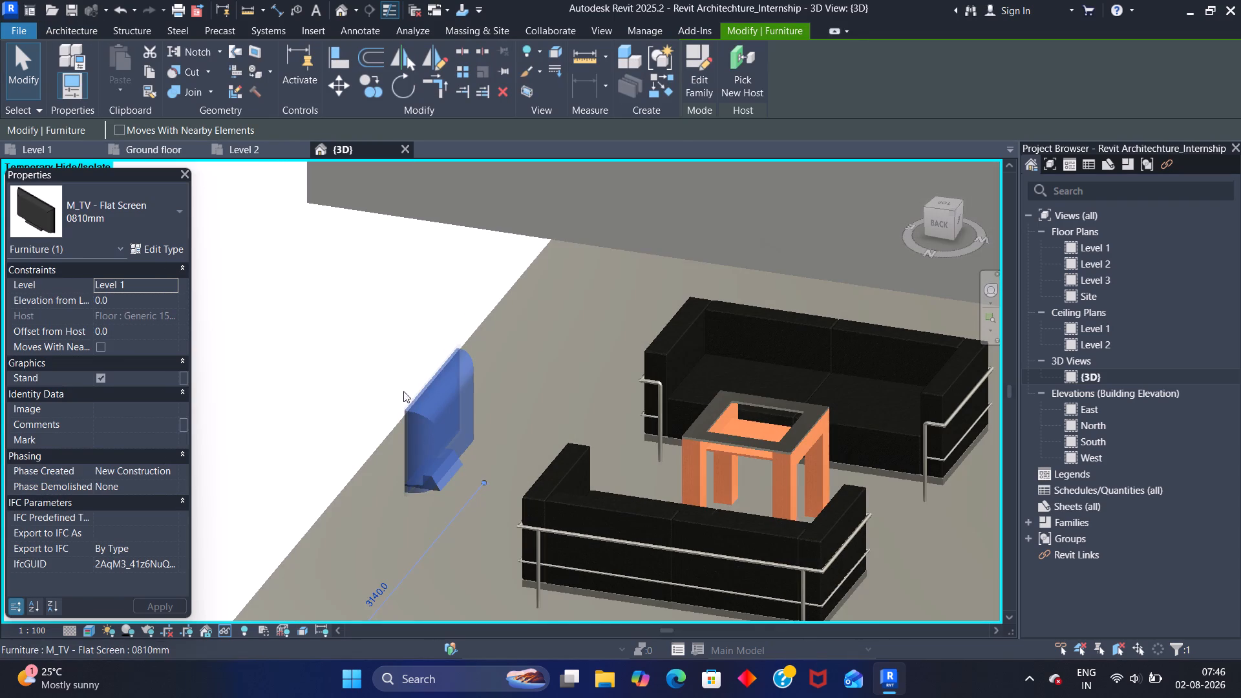
left_click(58, 151)
scroll(658, 420, "down", 3)
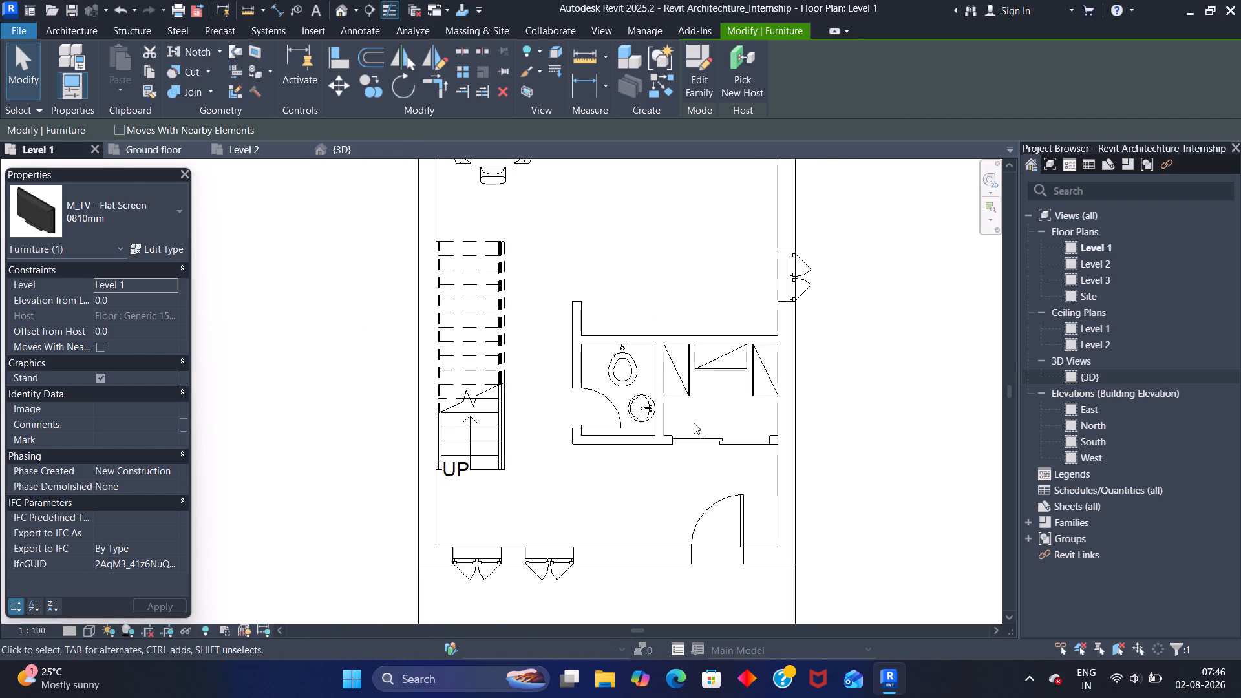
scroll(694, 429, "down", 2)
scroll(628, 396, "down", 1)
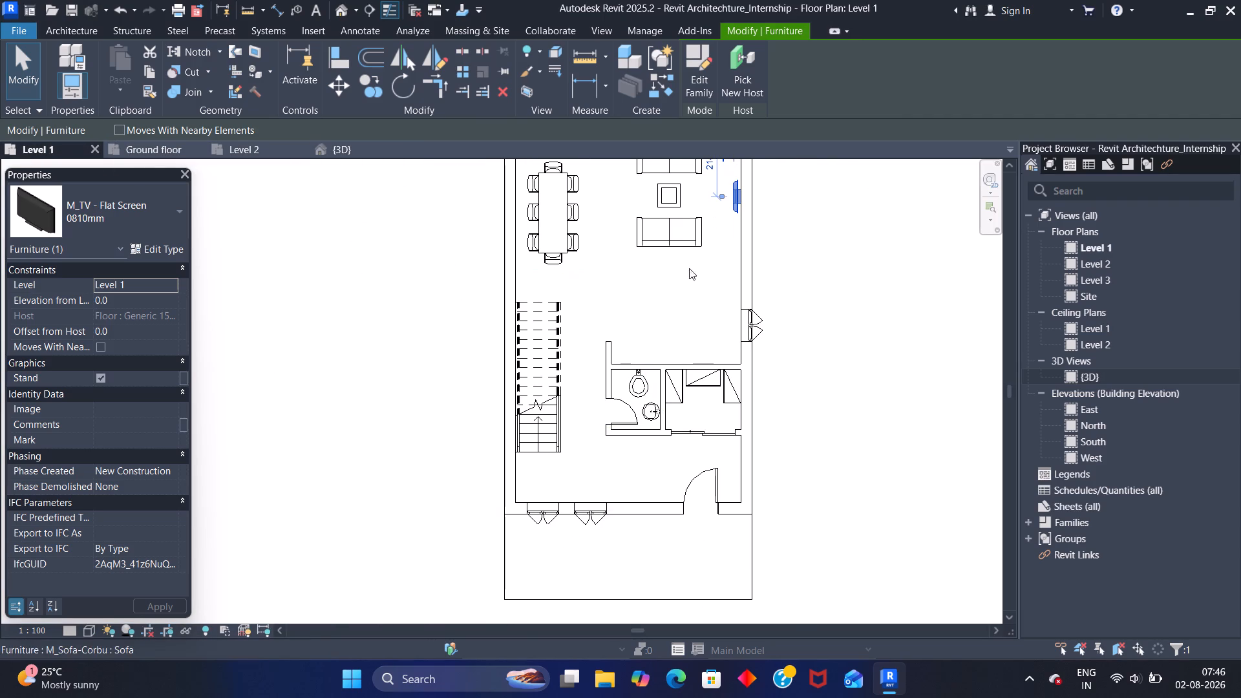
scroll(723, 233, "down", 1)
middle_click_drag(716, 235, 666, 319)
scroll(657, 270, "up", 6)
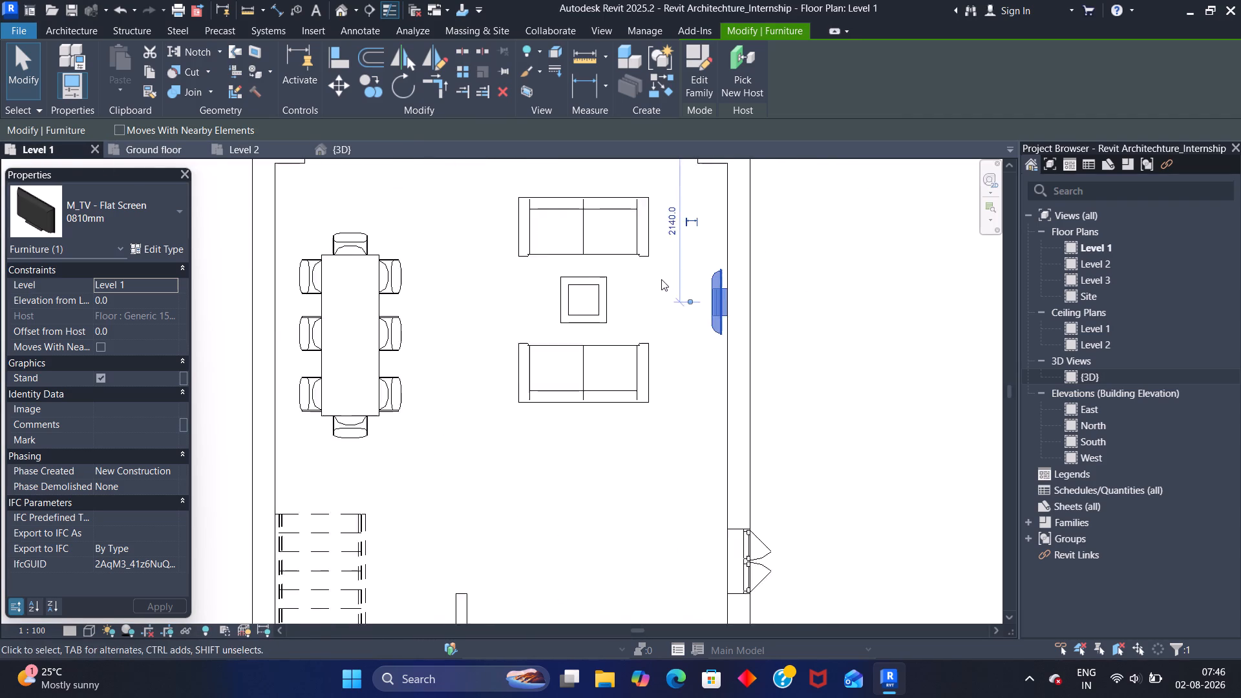
scroll(661, 279, "up", 3)
left_click(742, 310)
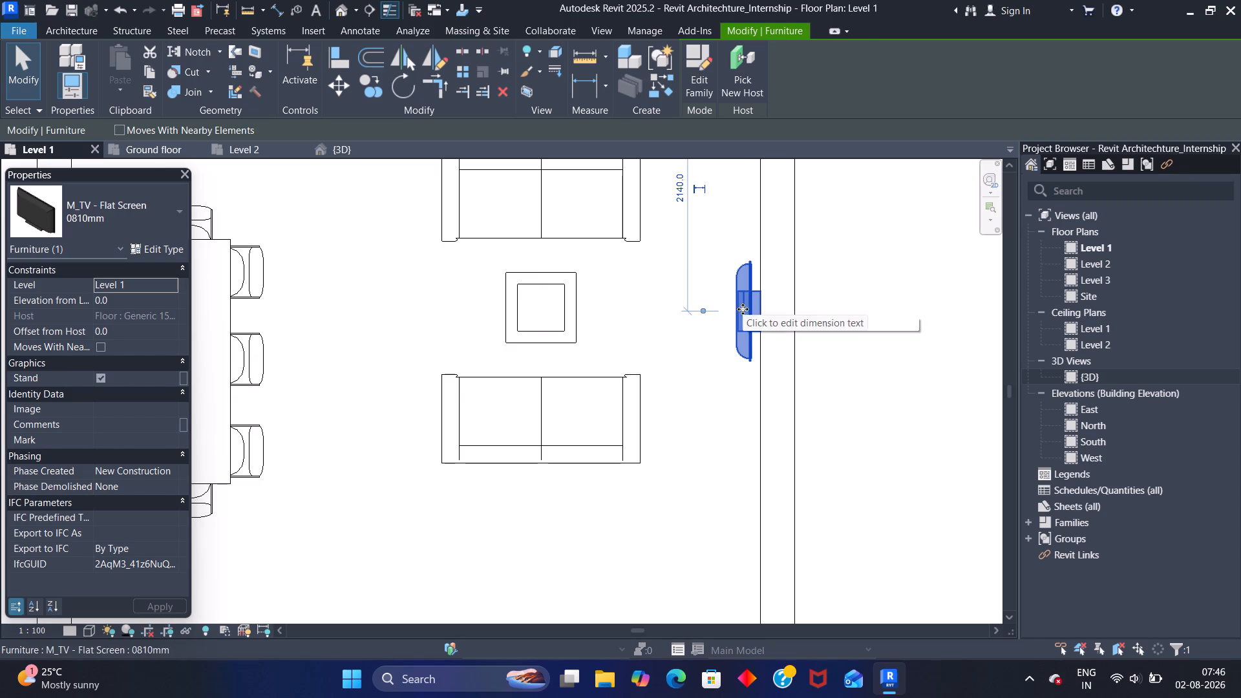
key("space")
key("space")
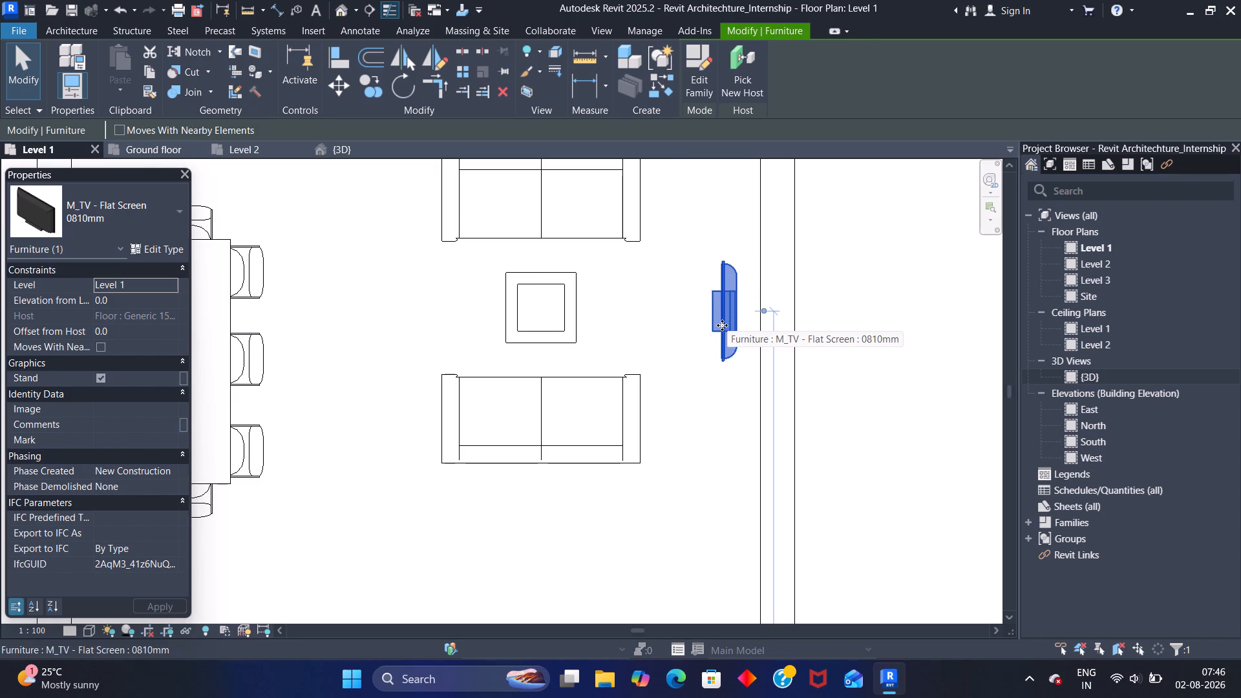
Nudge the rotated TV five increments towards the exterior wall behind it.
key("Right")
key("Right")
key("Right")
key("Right")
key("Right")
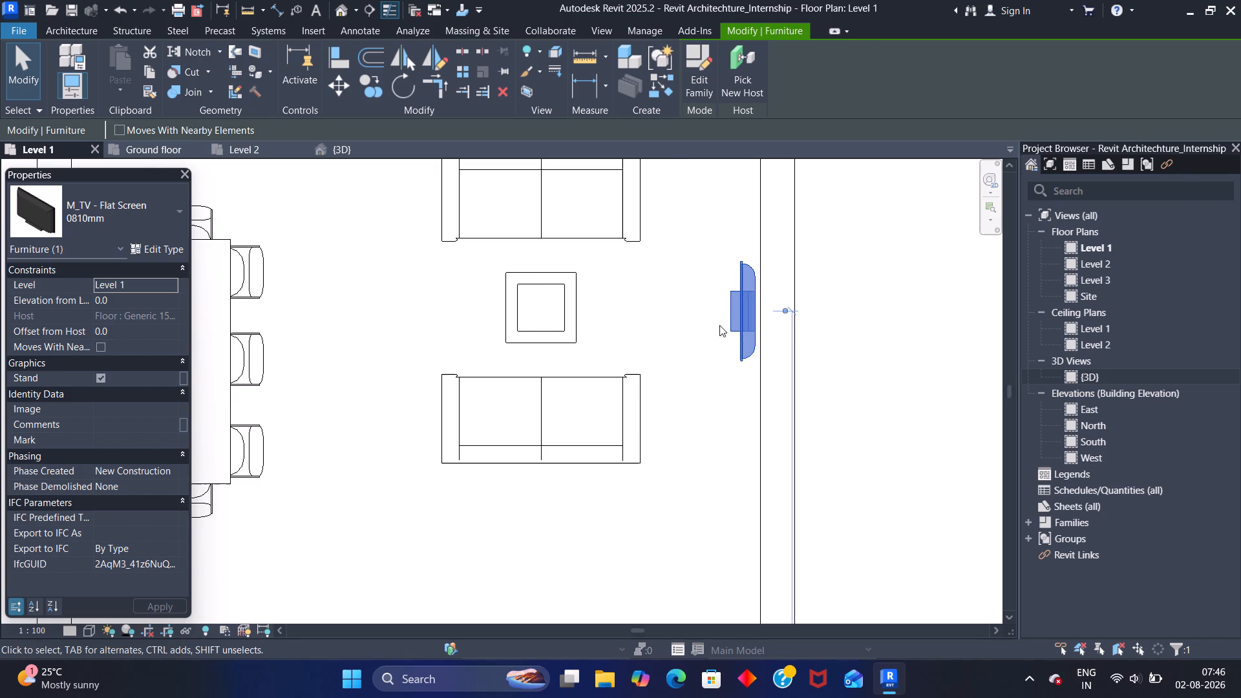
Return to the 3D view to check the TV's new orientation and position beside the sofas.
scroll(621, 332, "down", 1)
left_click(375, 151)
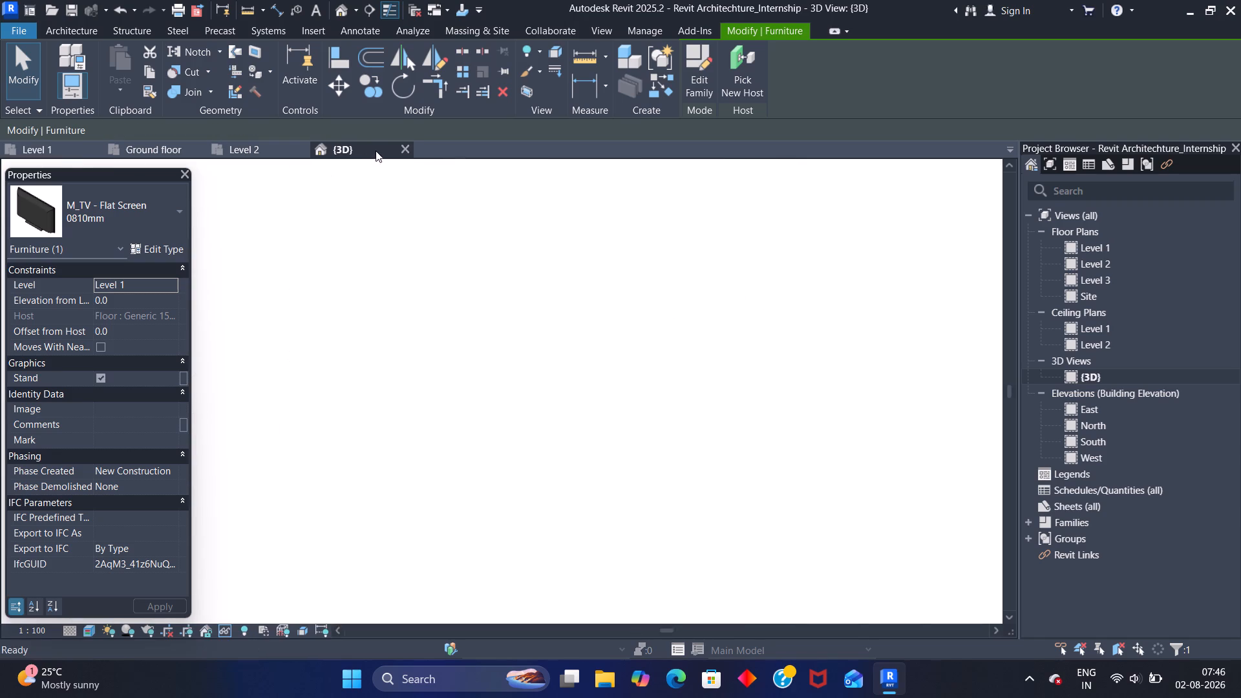
scroll(585, 421, "down", 1)
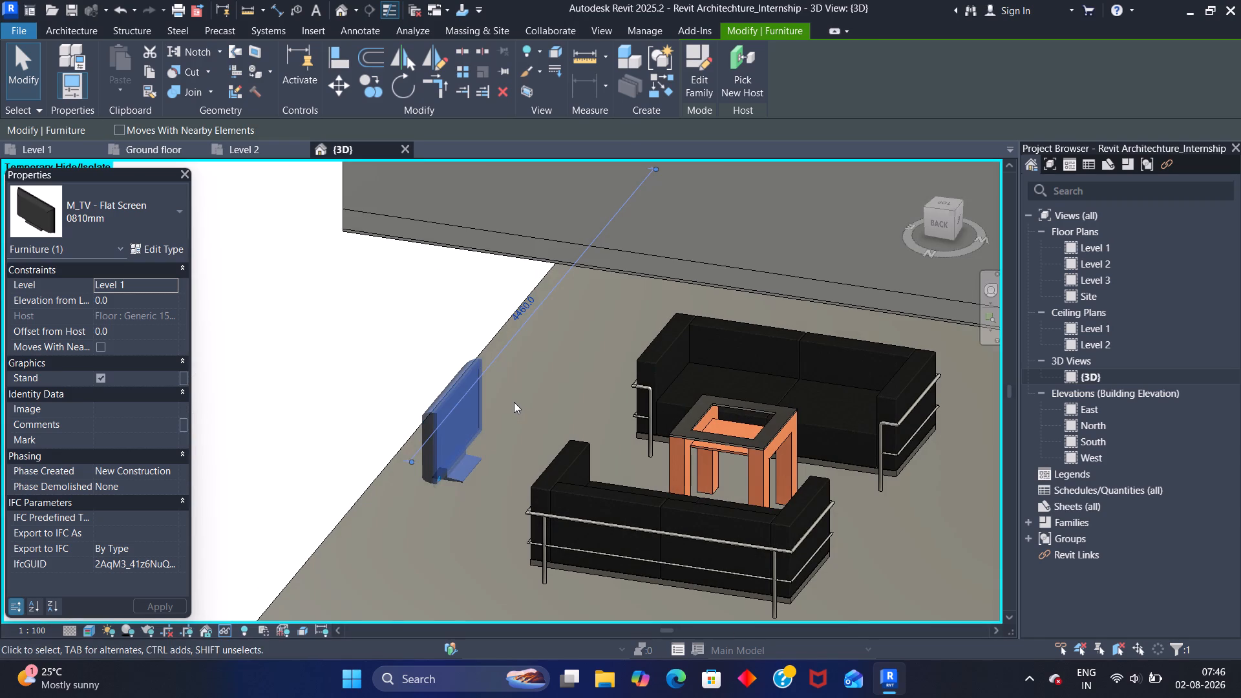
Temporarily hide the Generic - 300mm wall on the house's left face that blocks the view of the dining set.
left_click(516, 397)
scroll(514, 410, "up", 4)
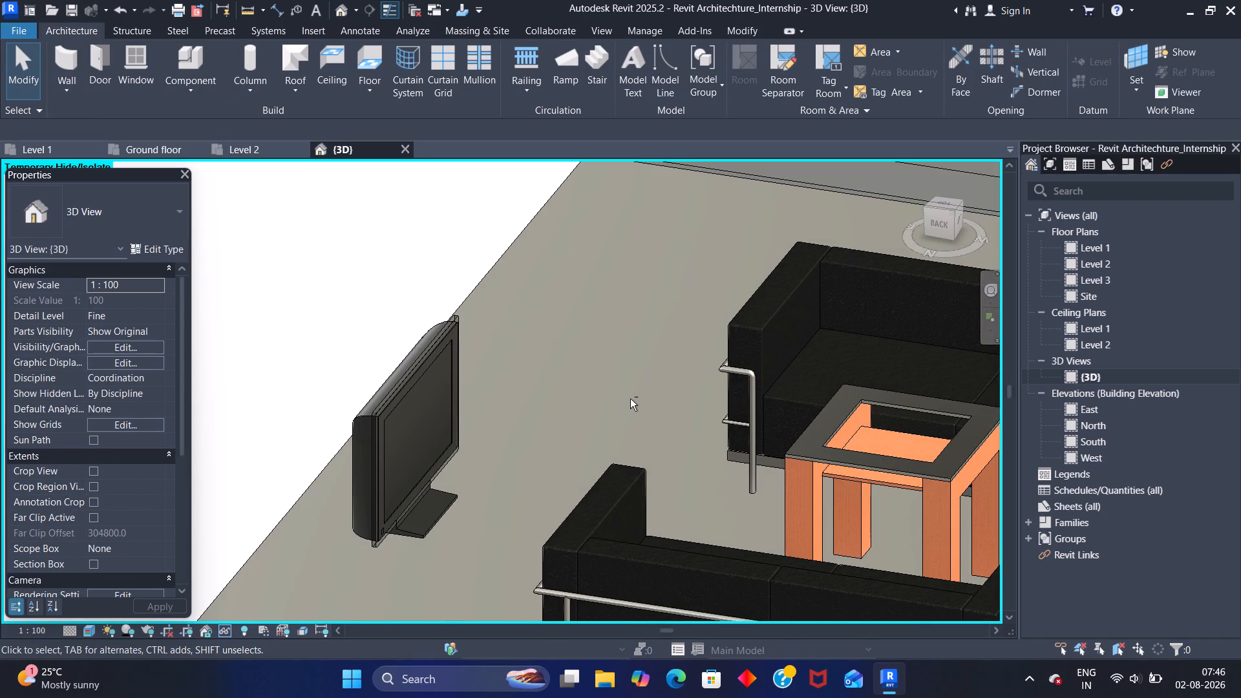
middle_click_drag(612, 391, 525, 372, "shift")
scroll(596, 418, "down", 8)
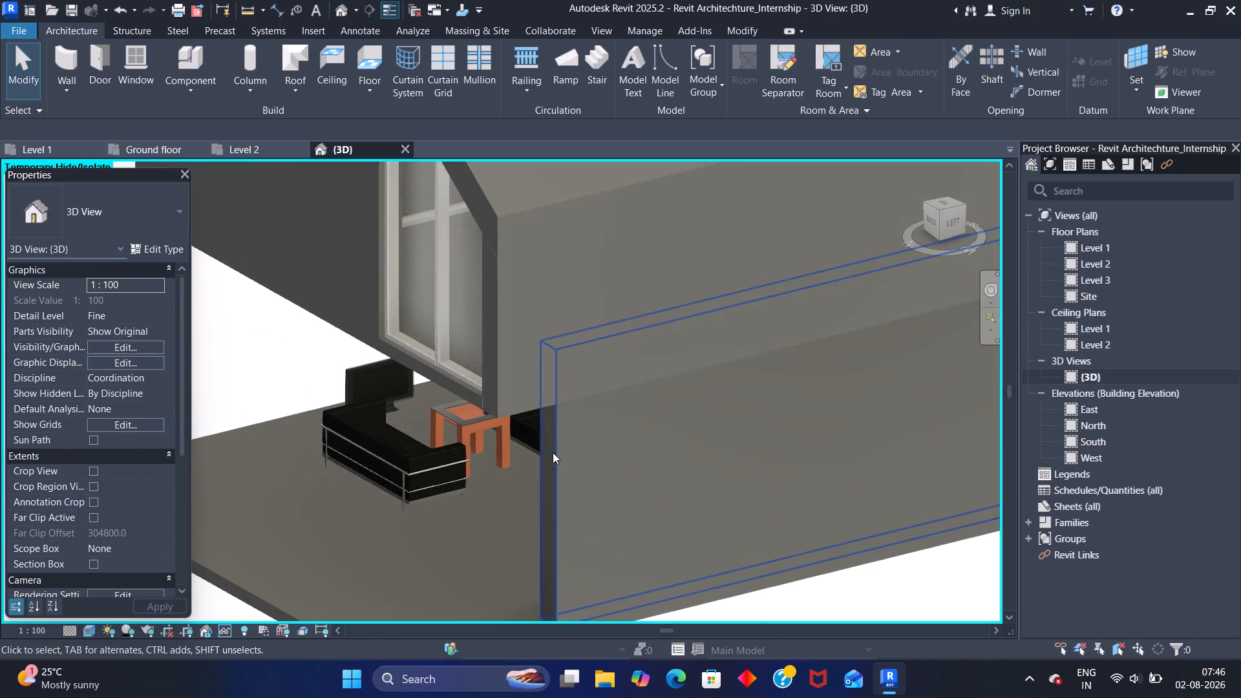
middle_click_drag(544, 487, 505, 473)
middle_click_drag(652, 464, 579, 481, "shift")
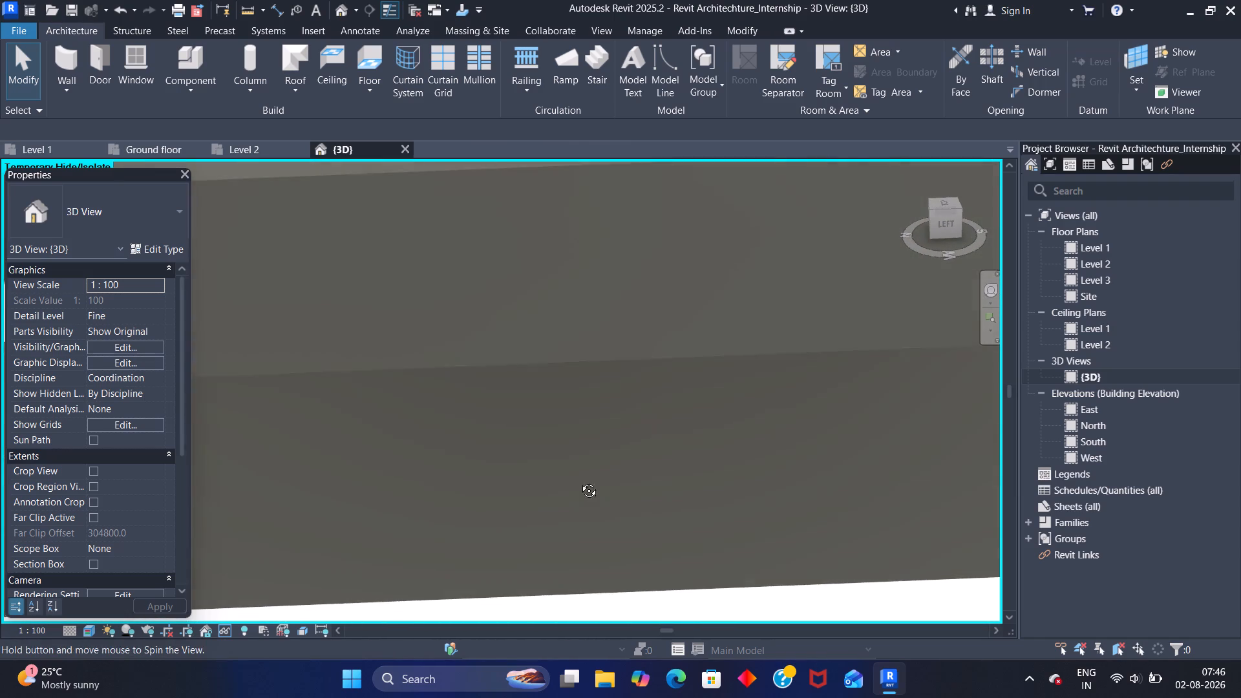
middle_click_drag(579, 481, 579, 479, "shift")
middle_click_drag(500, 464, 849, 441)
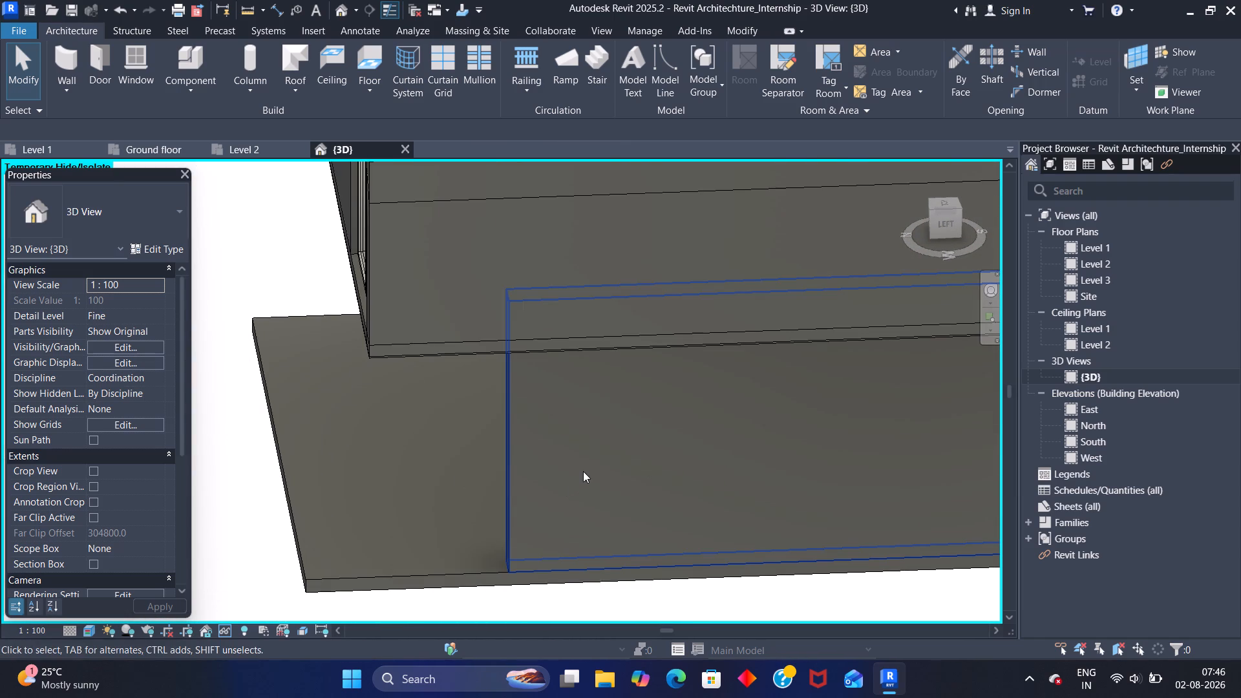
left_click(508, 372)
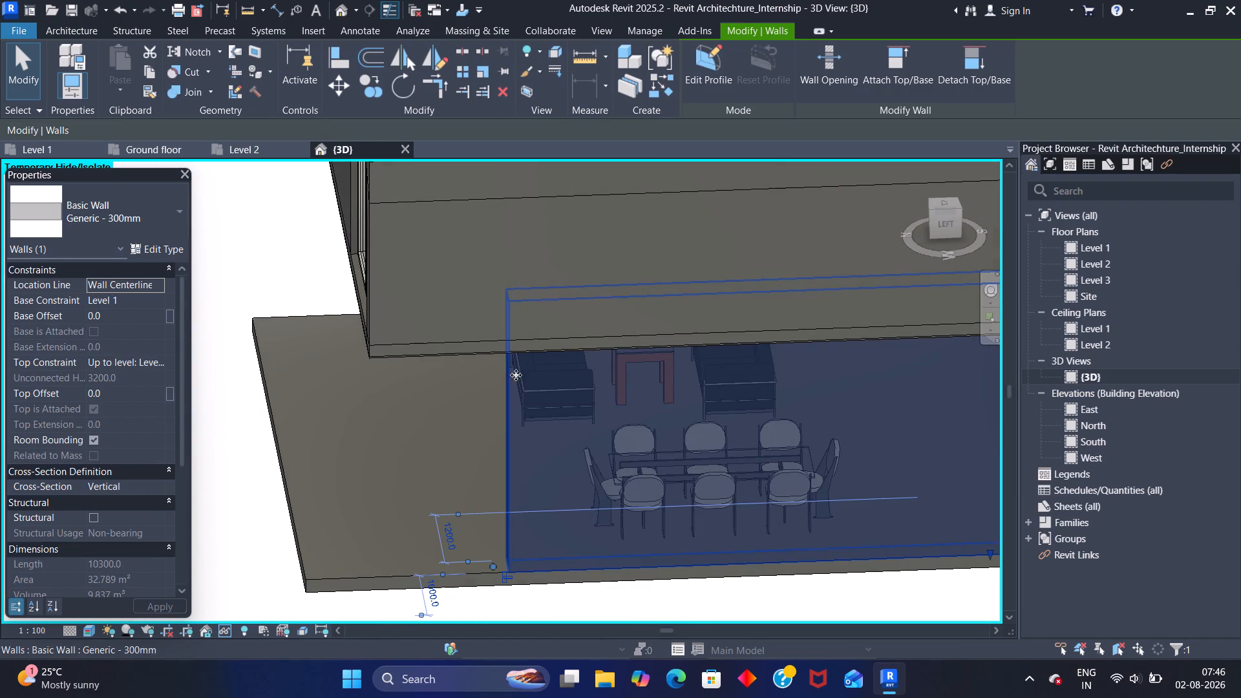
type("hh")
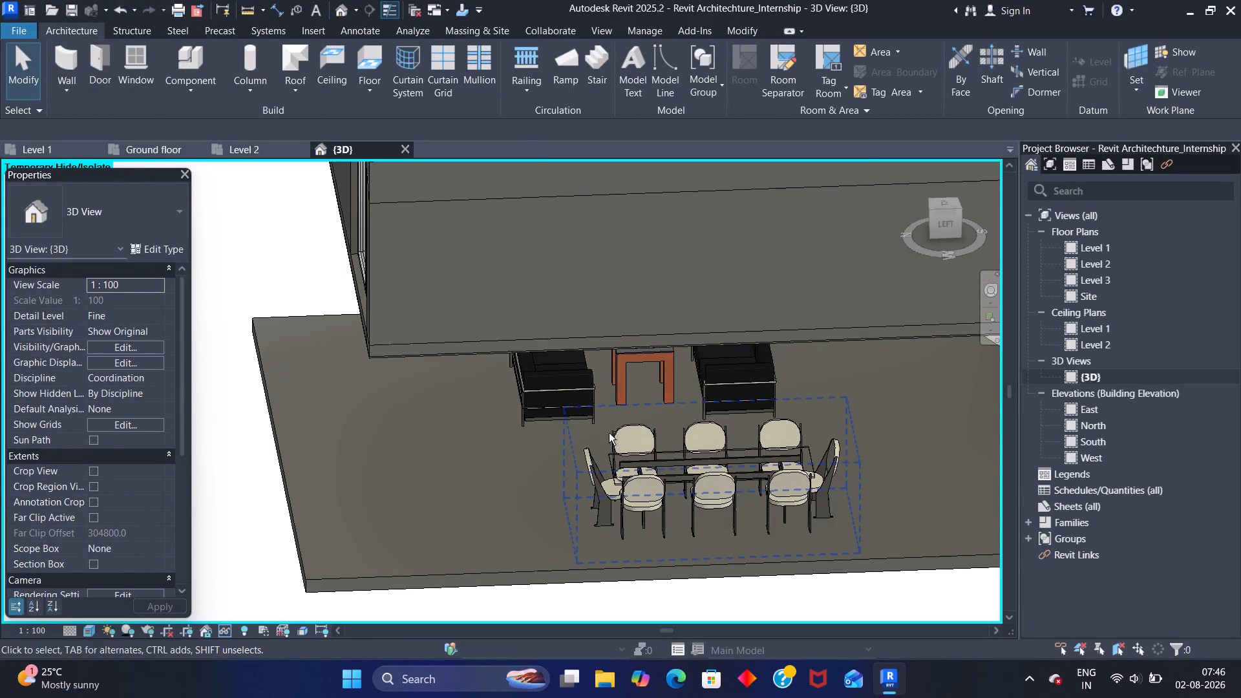
Examine the TV's placement relative to the sofas, coffee table and dining set from the left and back of the house.
middle_click_drag(604, 421, 578, 348, "shift")
scroll(584, 354, "down", 4)
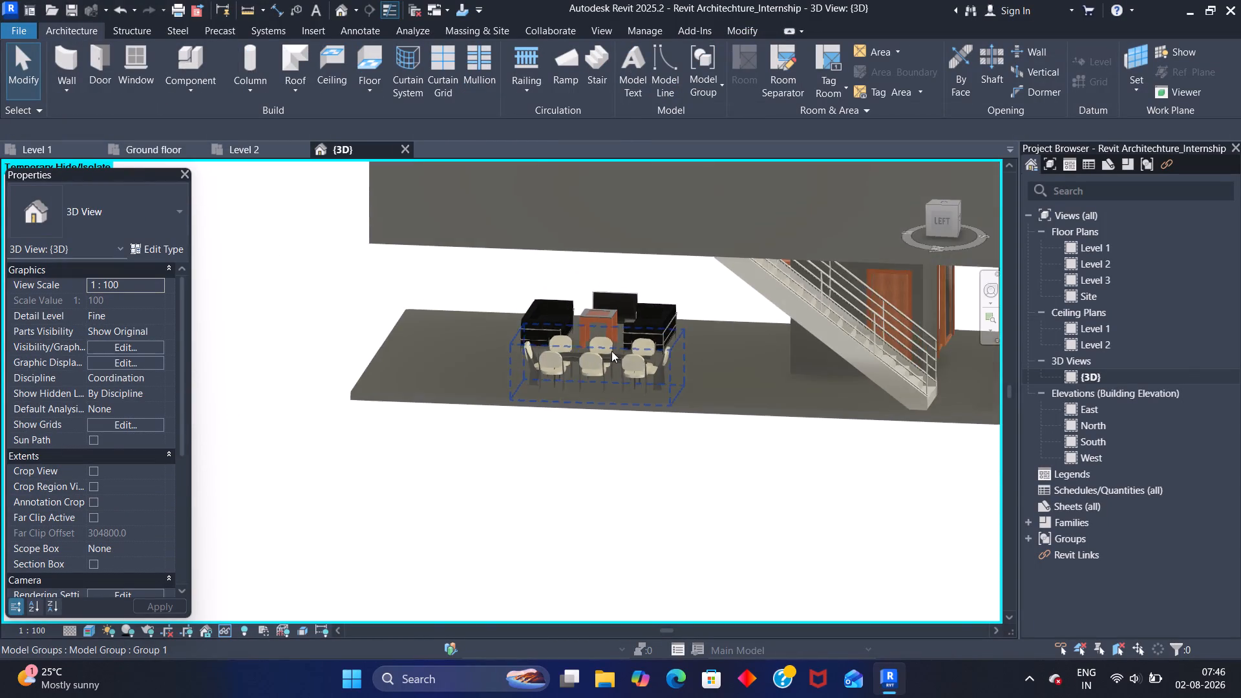
scroll(605, 339, "up", 4)
middle_click_drag(613, 328, 647, 375, "shift")
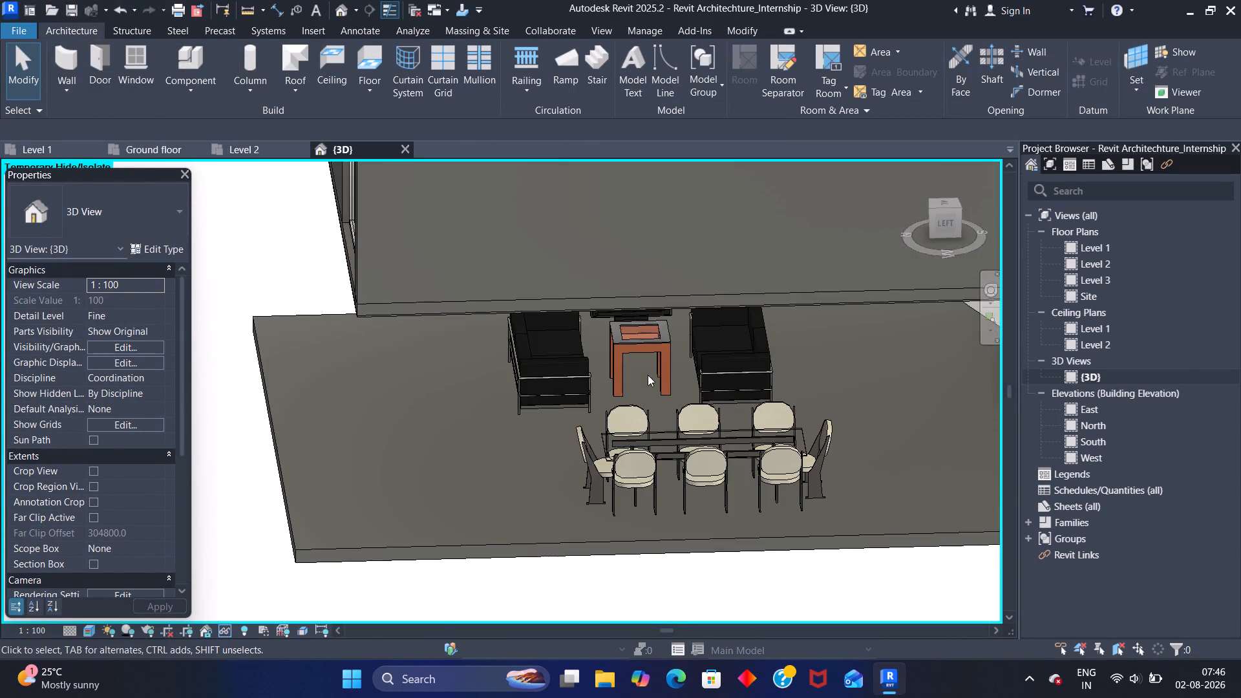
scroll(640, 364, "up", 7)
middle_click_drag(649, 399, 611, 317, "shift")
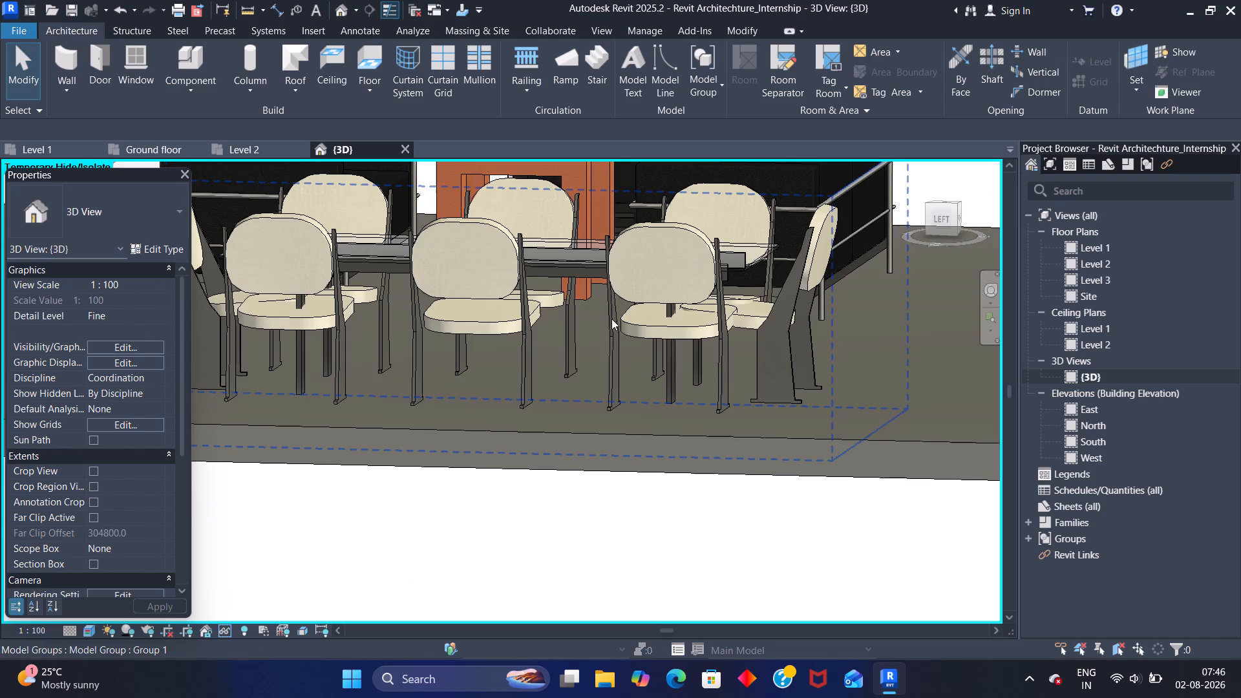
scroll(602, 317, "down", 3)
middle_click_drag(577, 273, 514, 474)
scroll(572, 421, "up", 4)
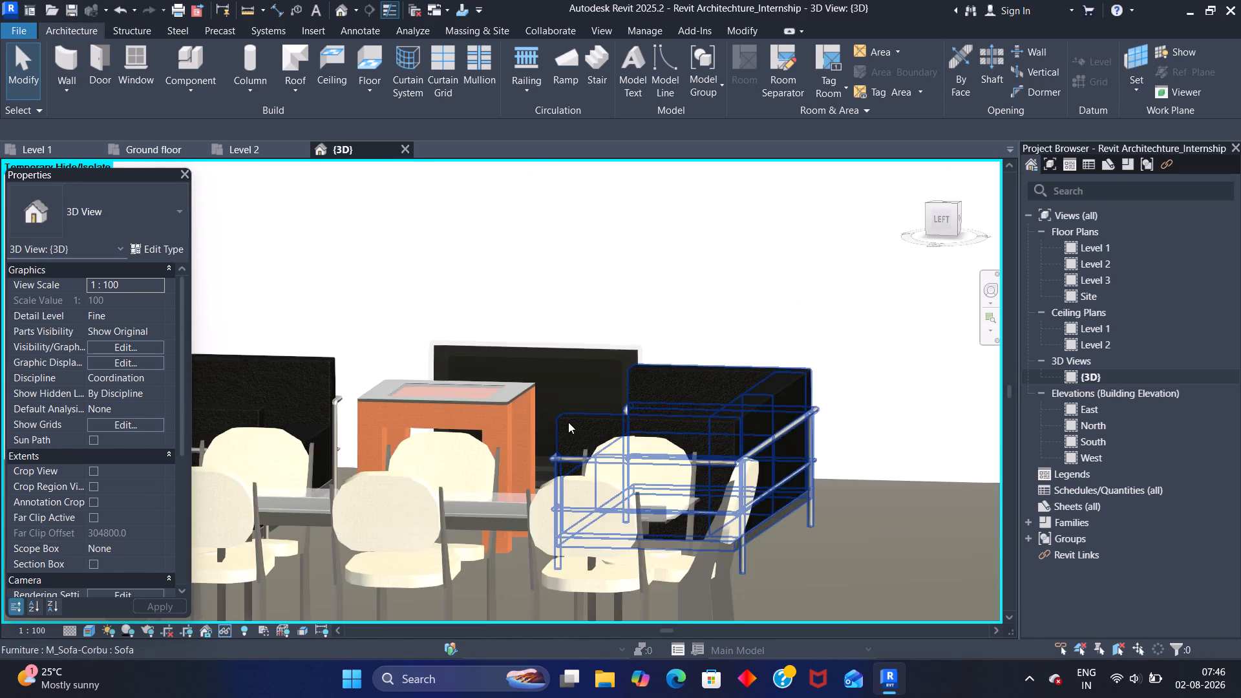
scroll(568, 422, "up", 7)
scroll(576, 414, "down", 5)
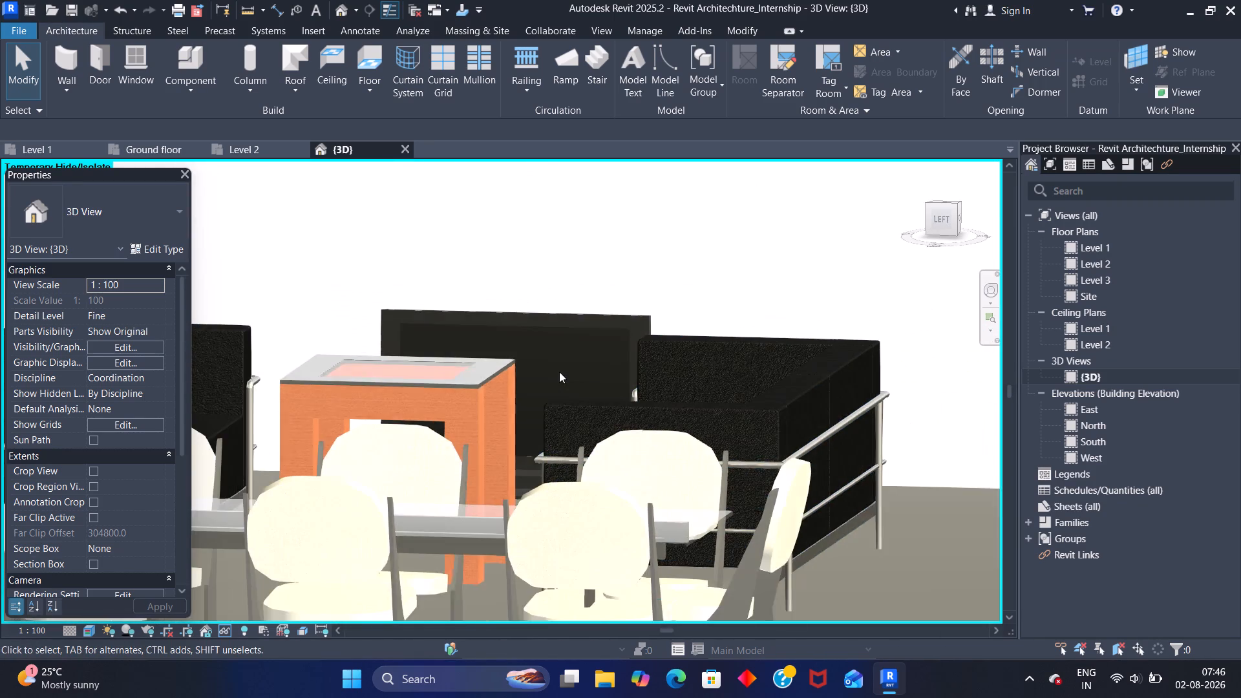
scroll(559, 372, "down", 4)
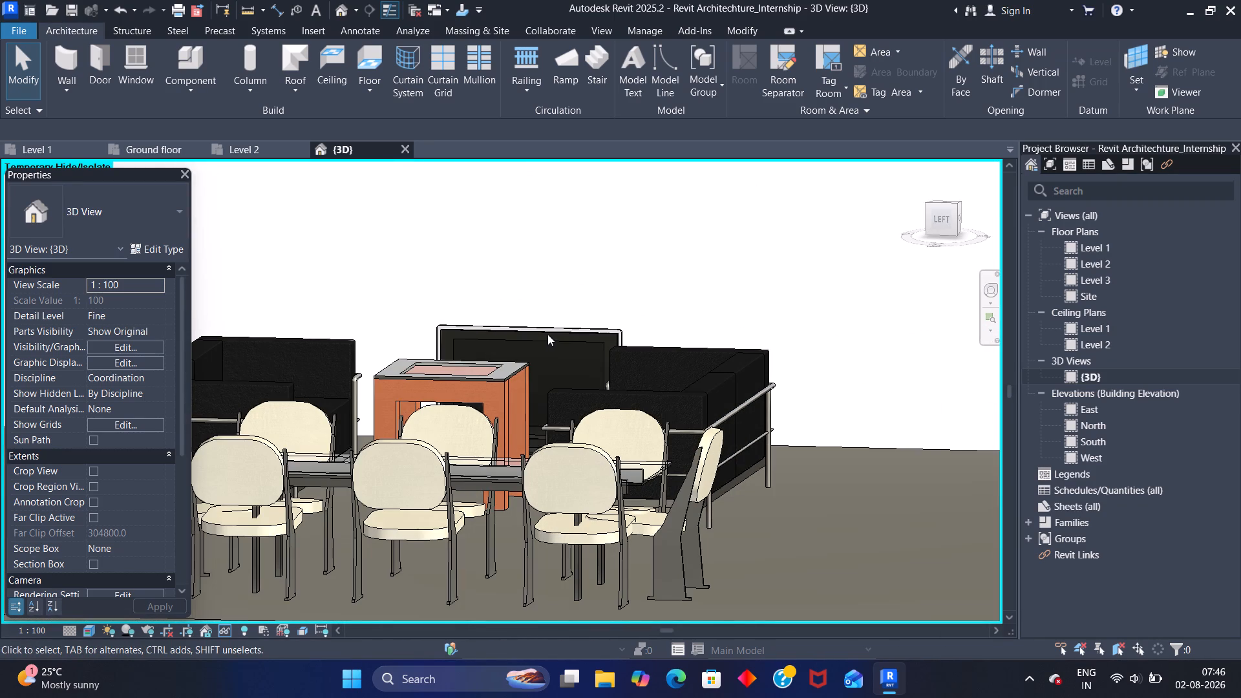
scroll(537, 342, "down", 1)
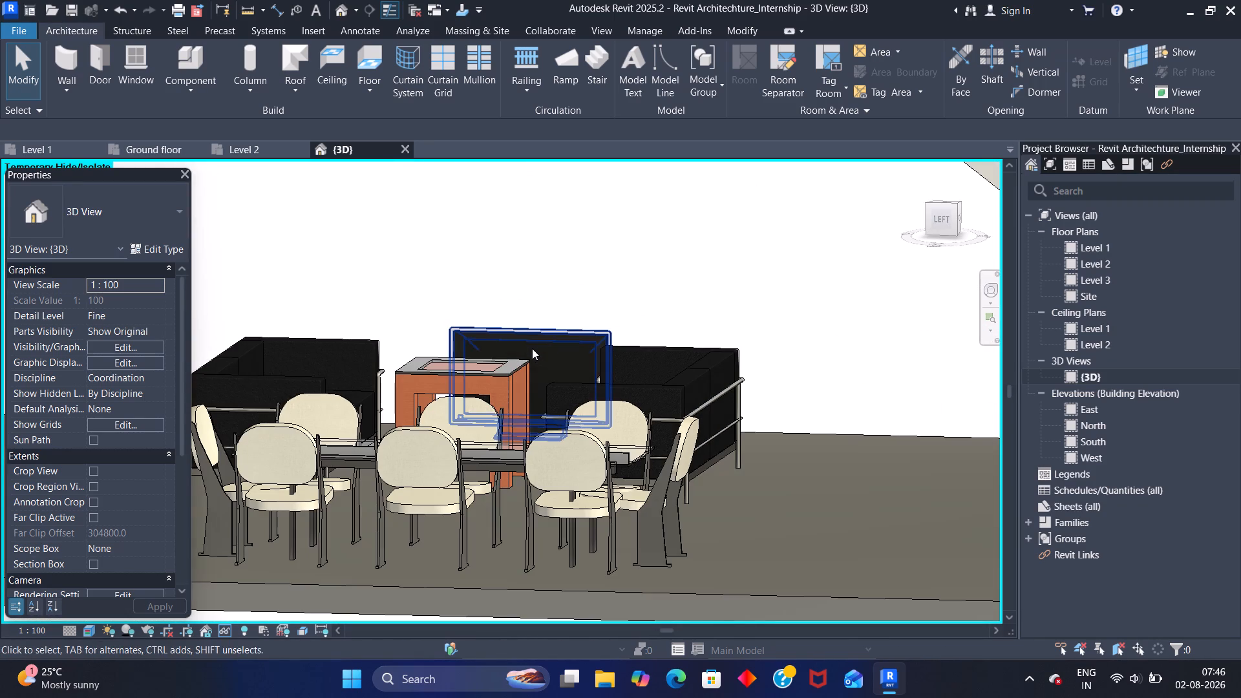
middle_click_drag(449, 533, 511, 526, "shift")
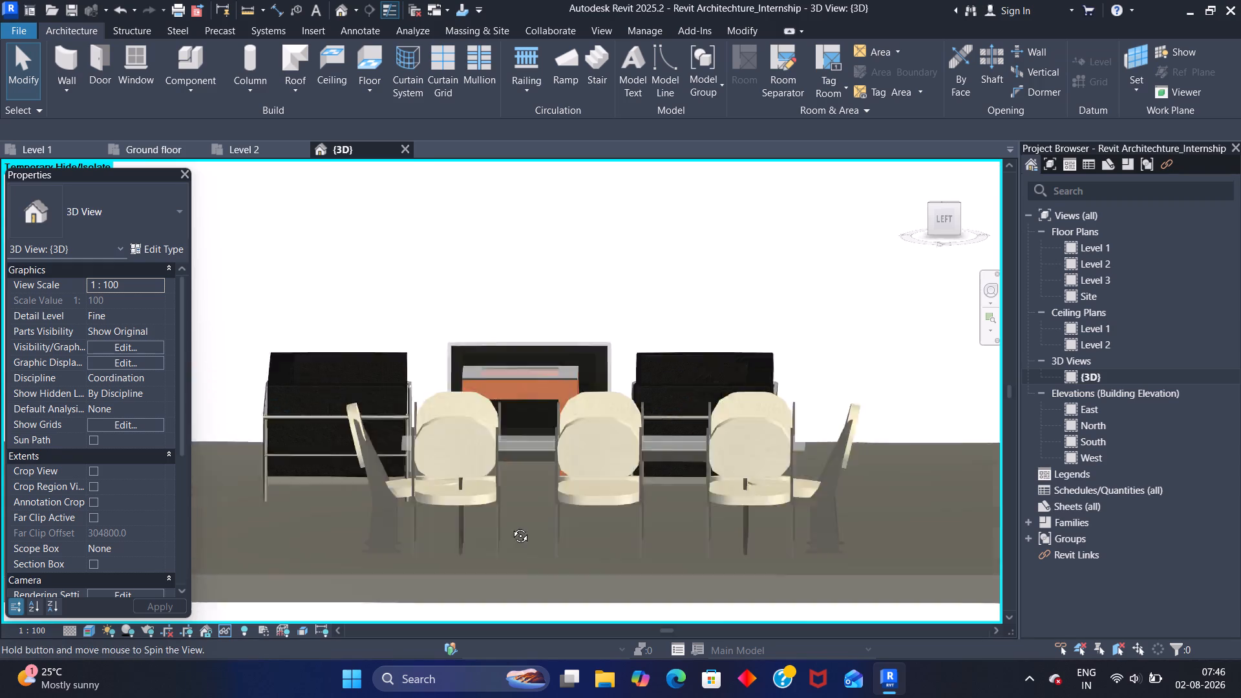
middle_click_drag(511, 526, 644, 520, "shift")
middle_click_drag(729, 487, 439, 505)
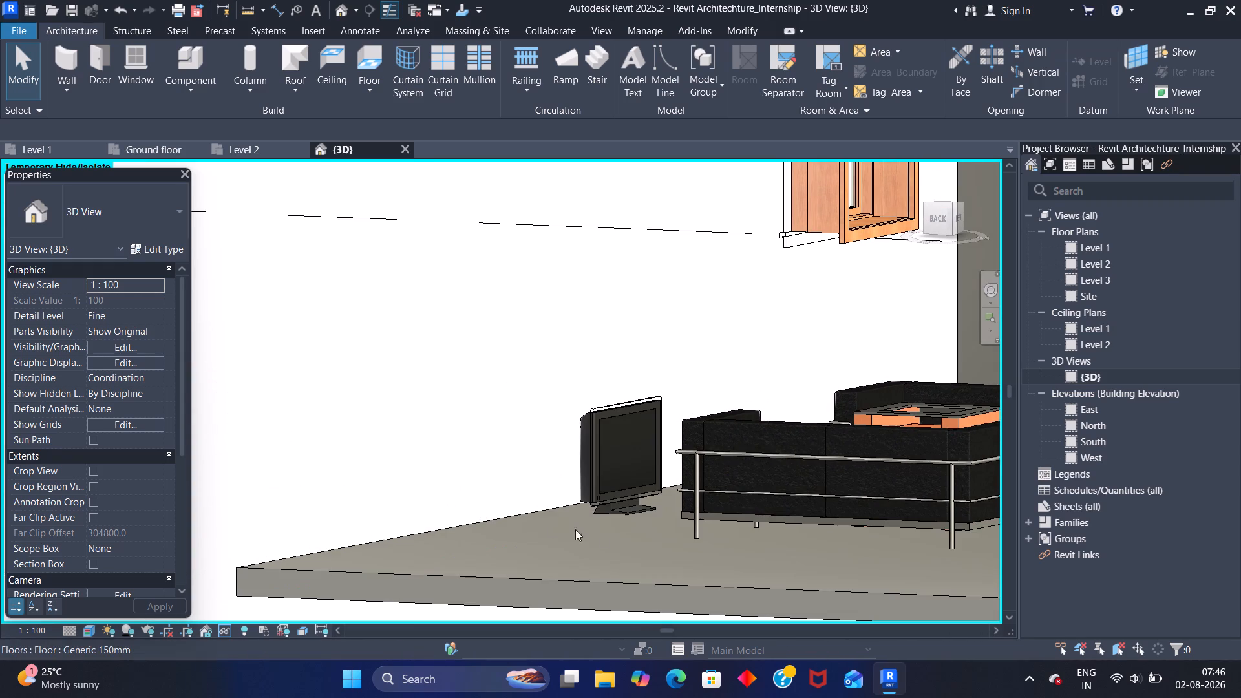
middle_click_drag(639, 544, 671, 513)
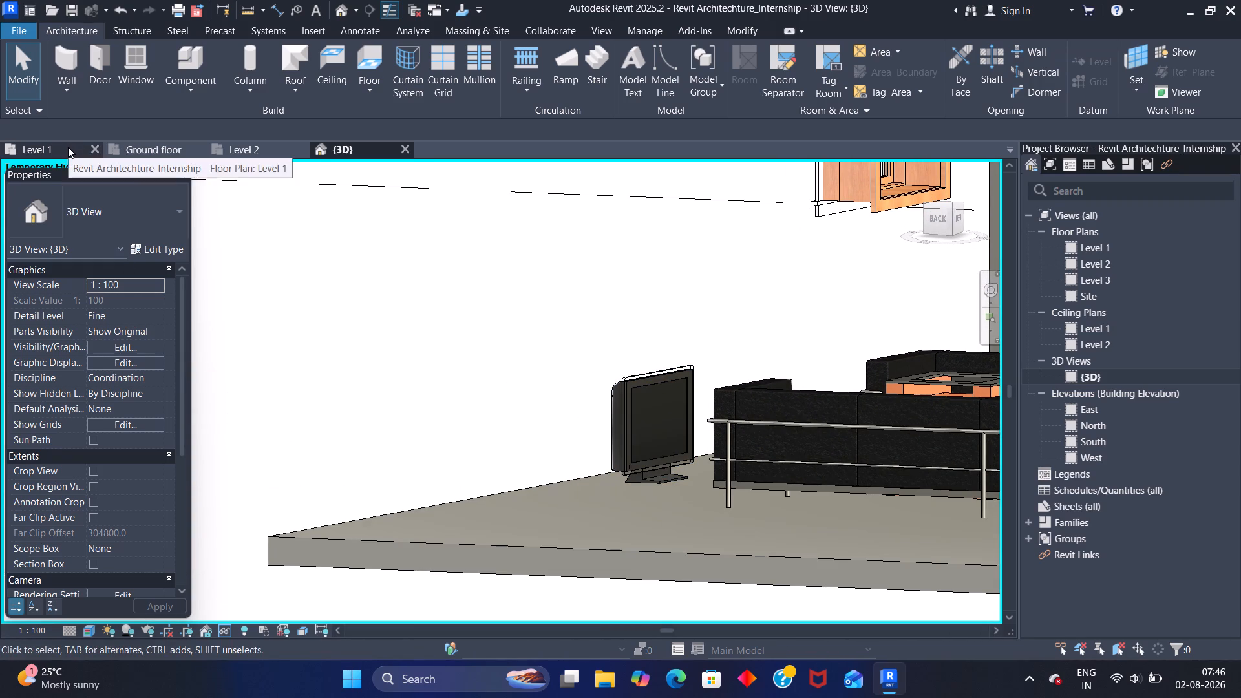
Look through the North, South, West and East building elevations.
double_click(1134, 426)
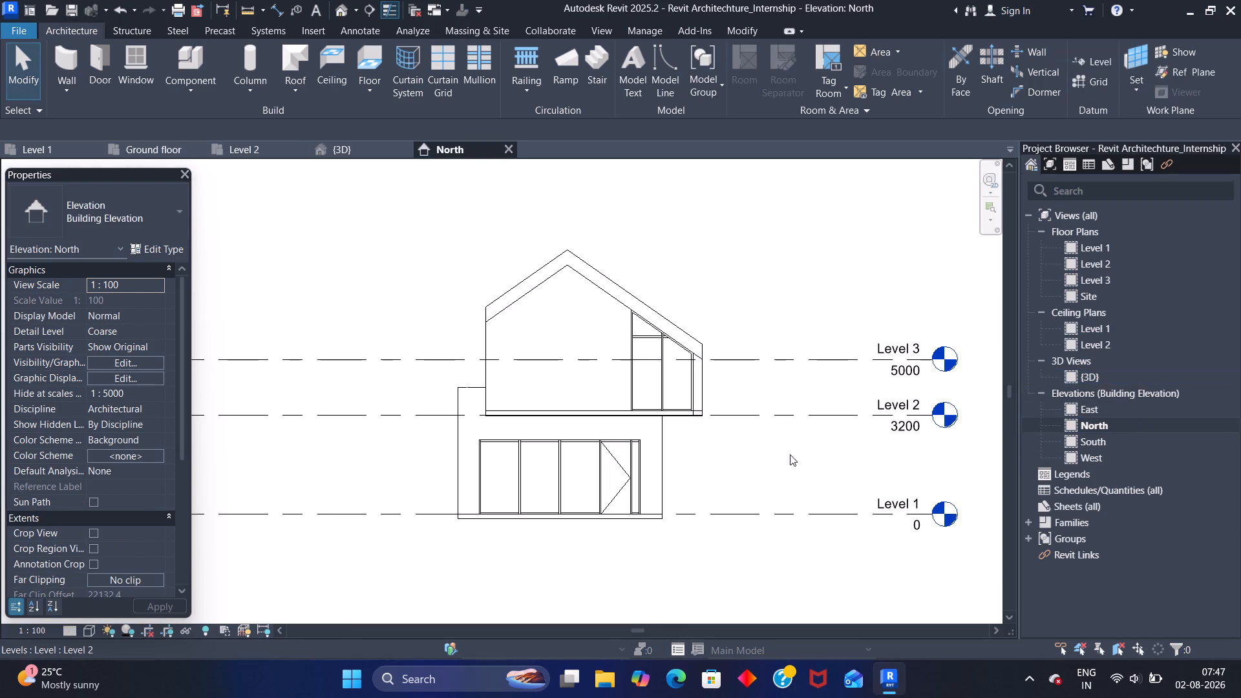
double_click(1132, 443)
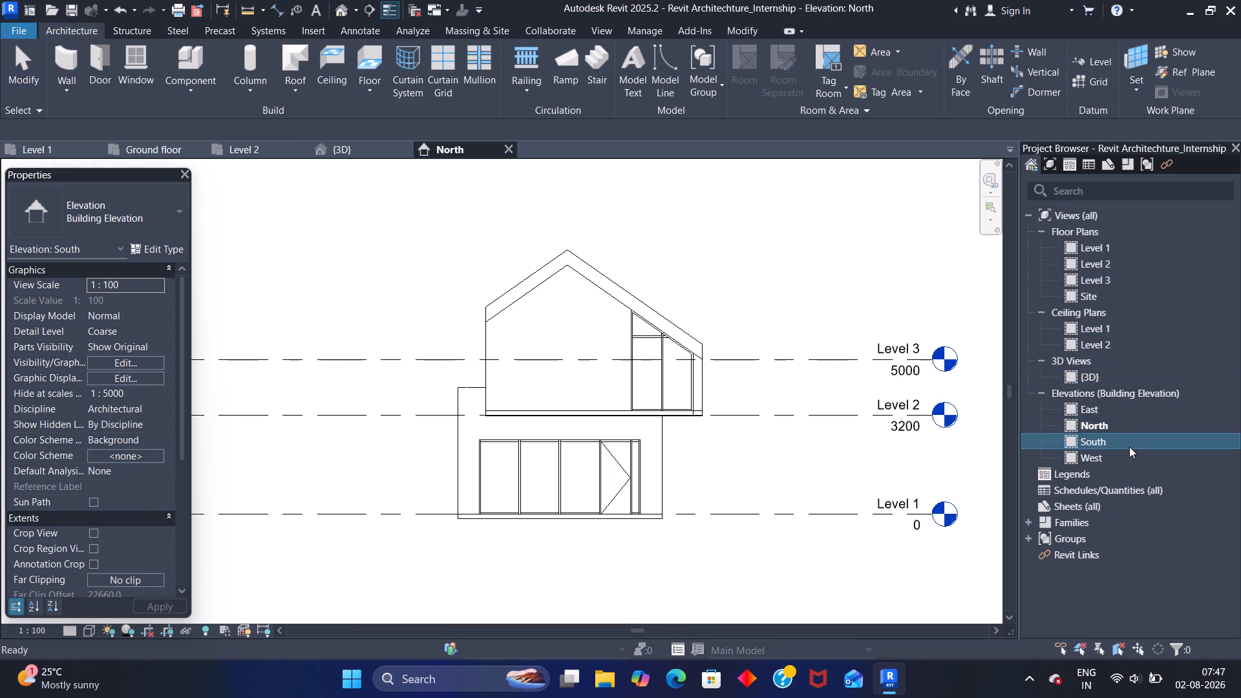
left_click(1126, 446)
left_click(1122, 457)
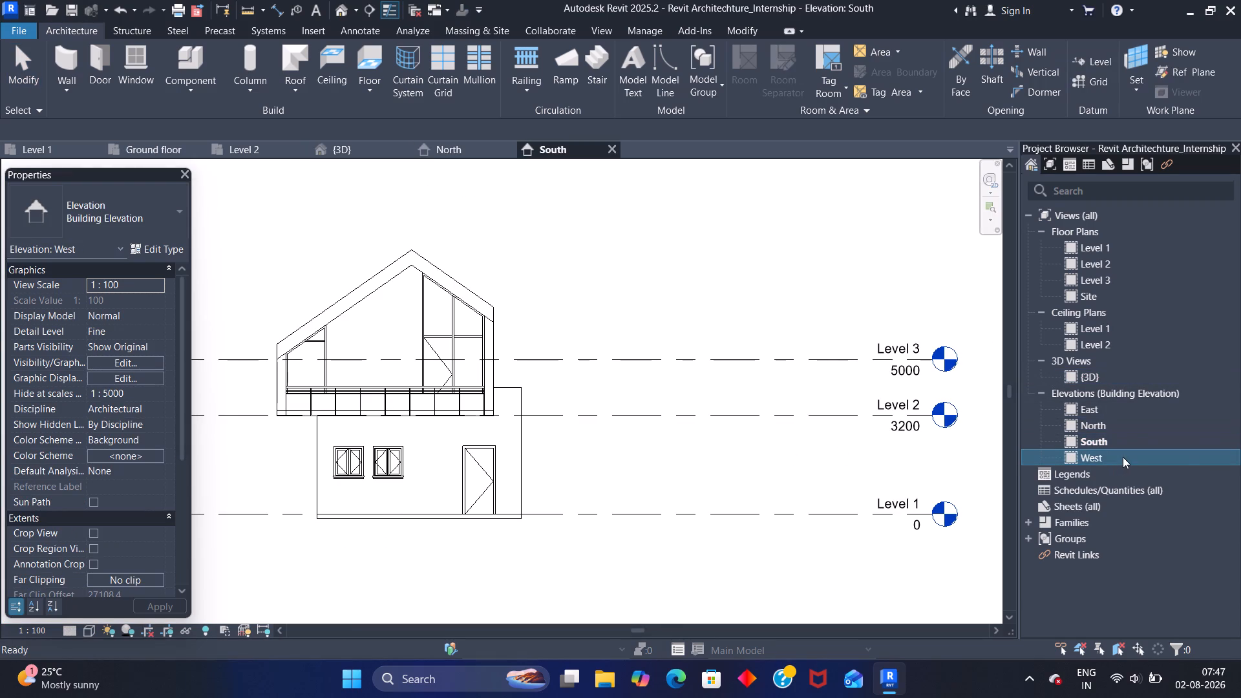
double_click(1123, 457)
double_click(1106, 410)
left_click(1106, 403)
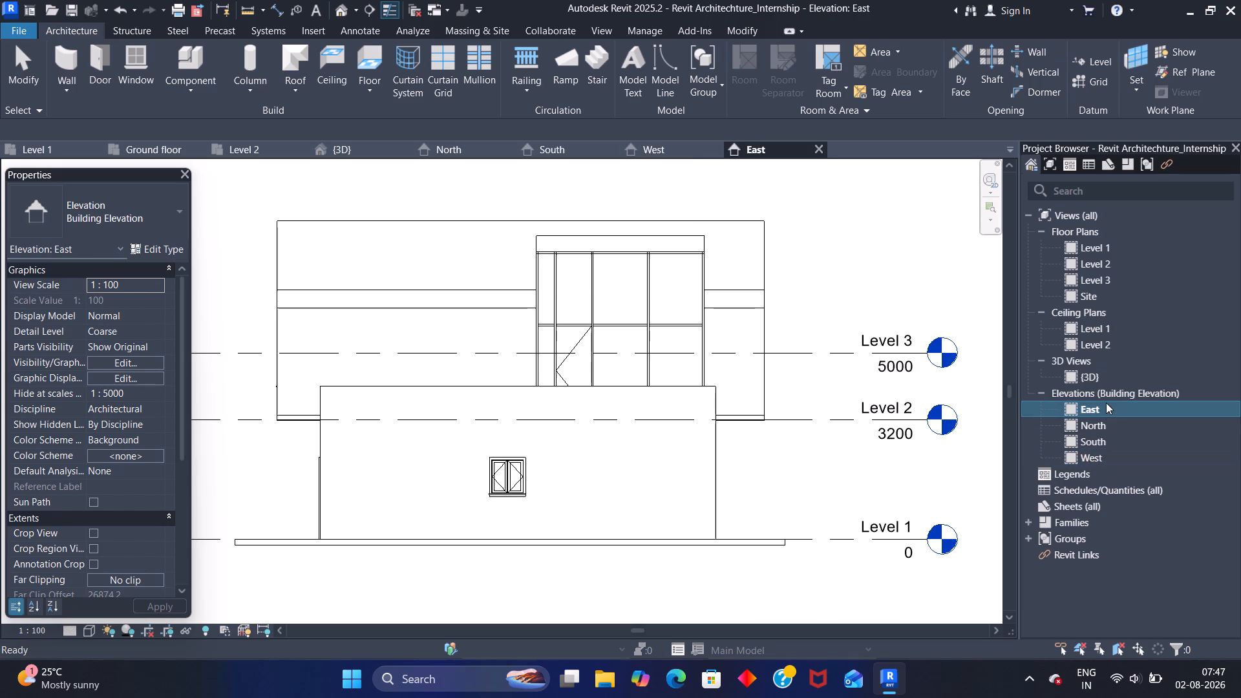
scroll(856, 485, "down", 1)
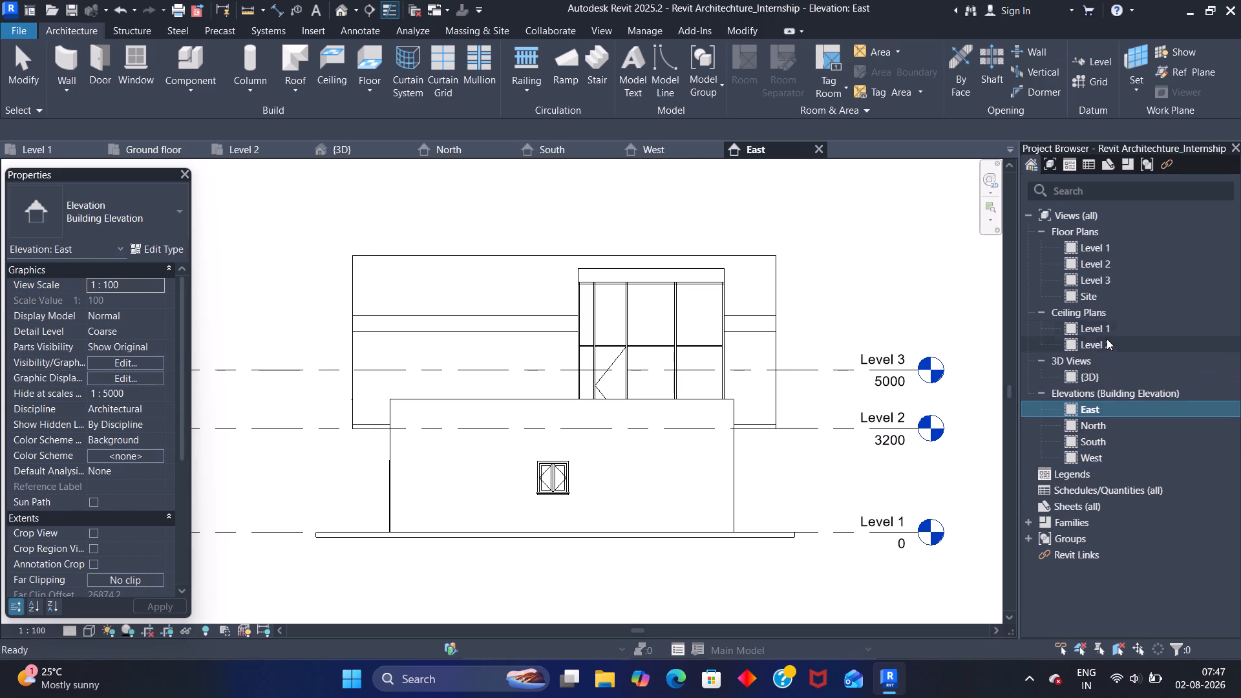
Check the TV and sofa layout in the Level 1 floor plan and return to the 3D view.
double_click(1116, 249)
left_click(1119, 249)
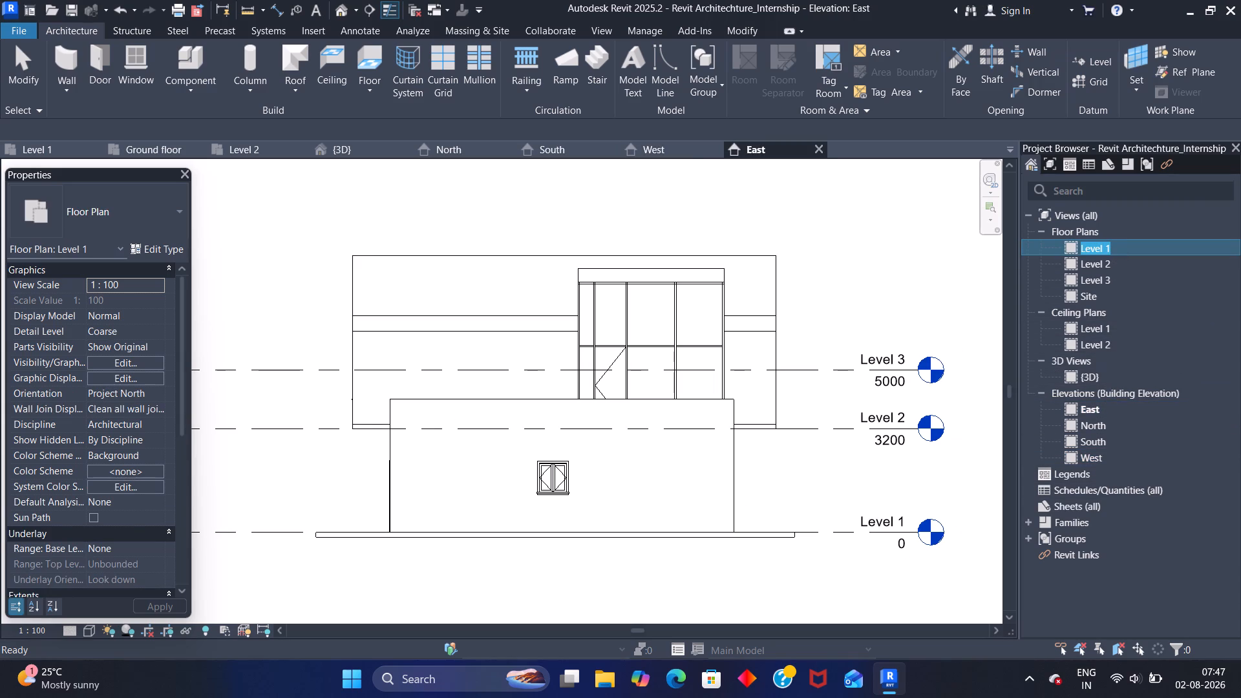
double_click(1119, 249)
left_click(1132, 264)
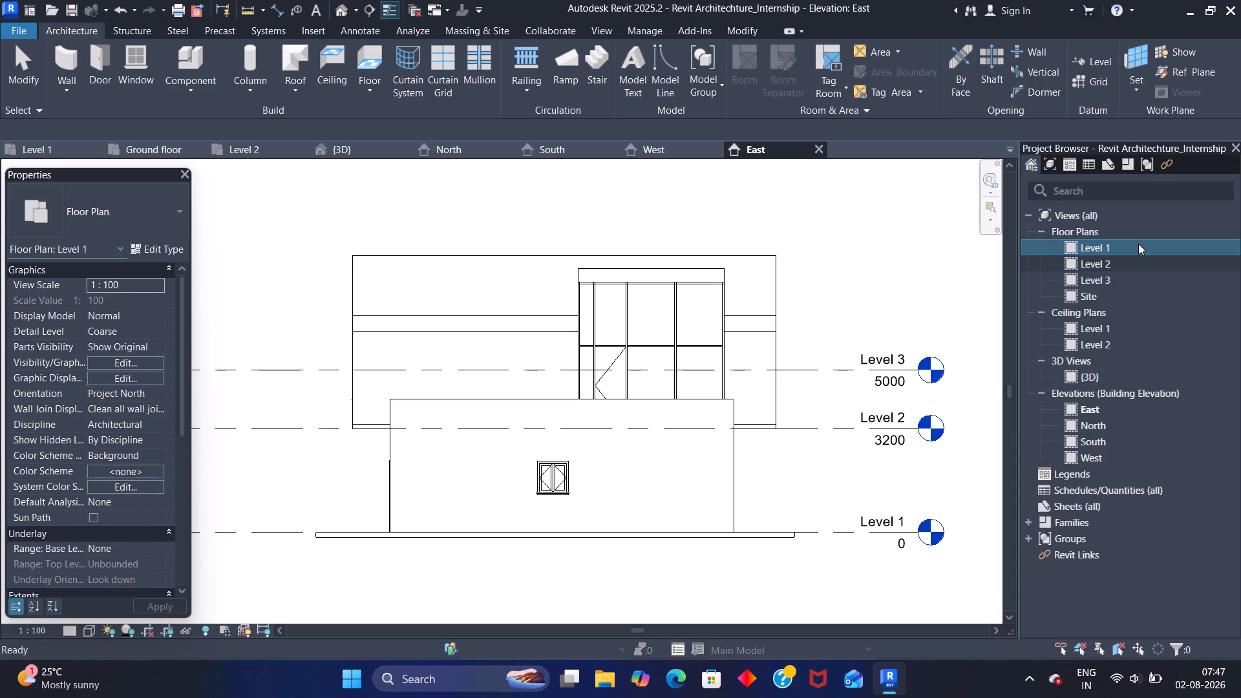
double_click(1138, 244)
left_click(1136, 248)
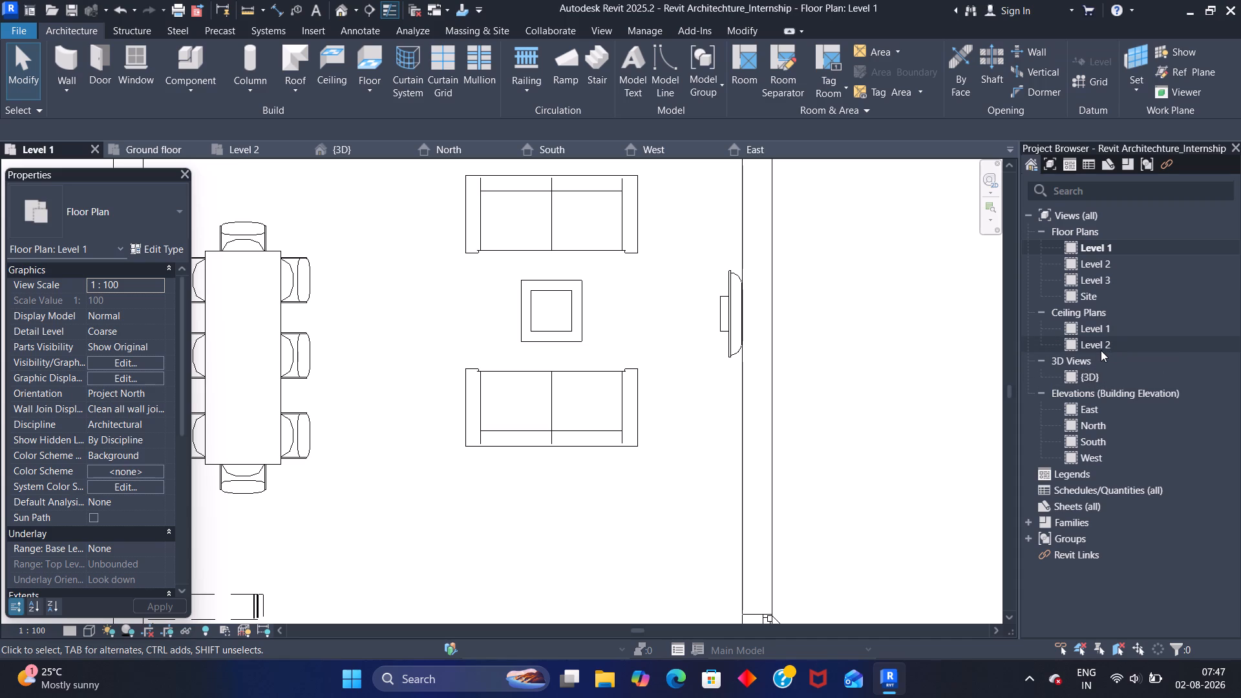
left_click(1112, 375)
left_click(1117, 380)
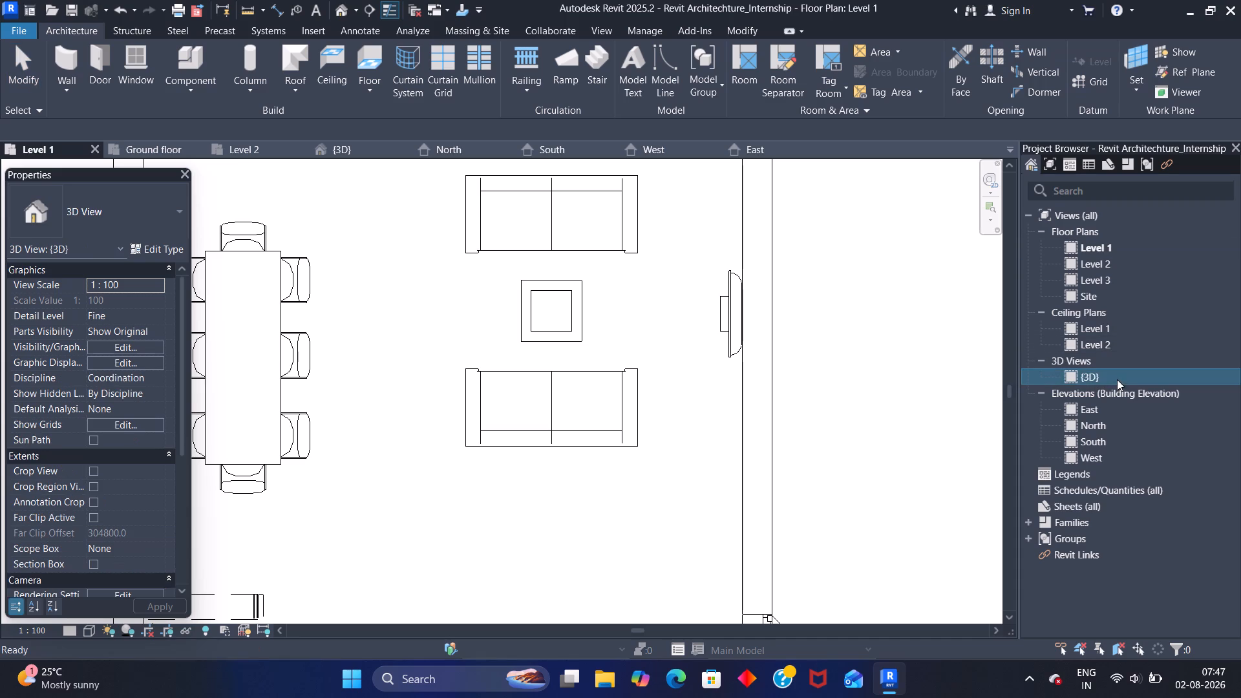
left_click(362, 144)
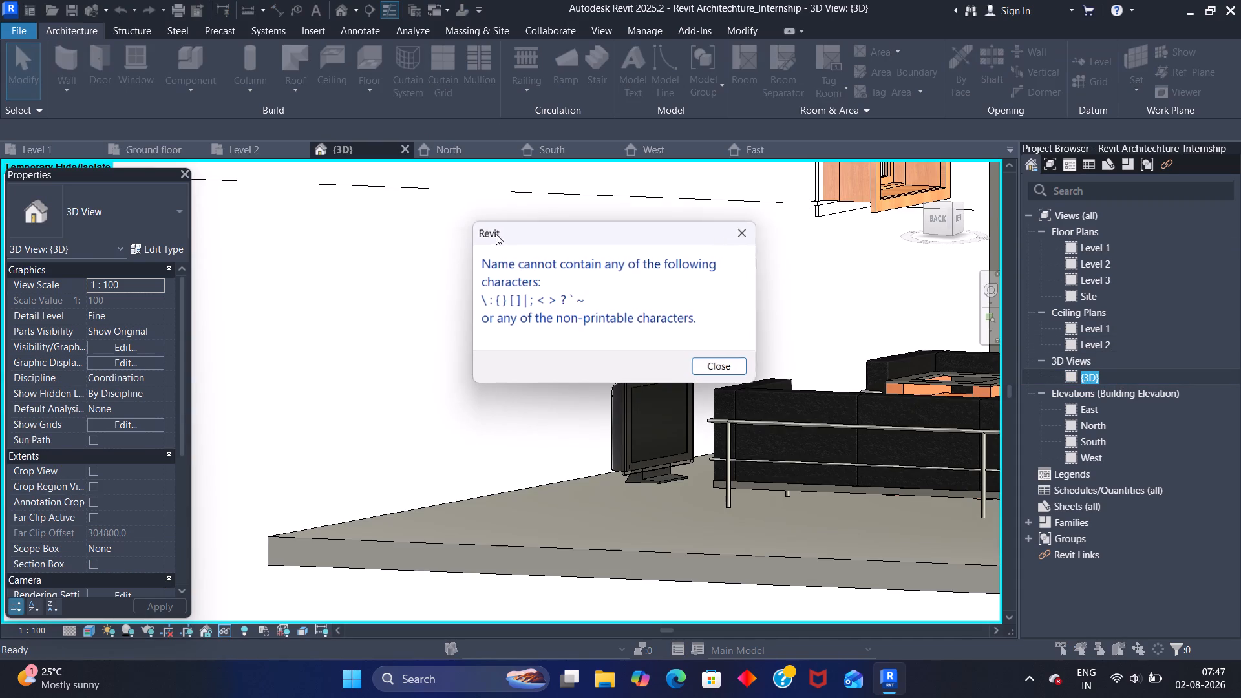
left_click(742, 228)
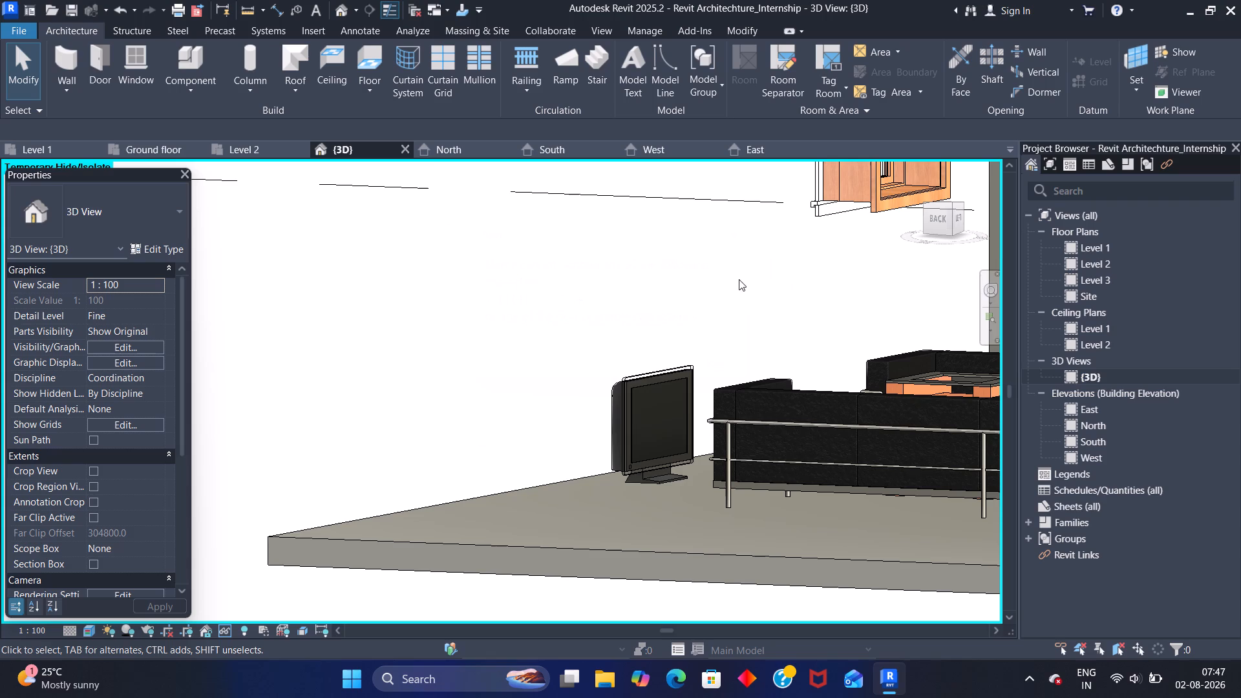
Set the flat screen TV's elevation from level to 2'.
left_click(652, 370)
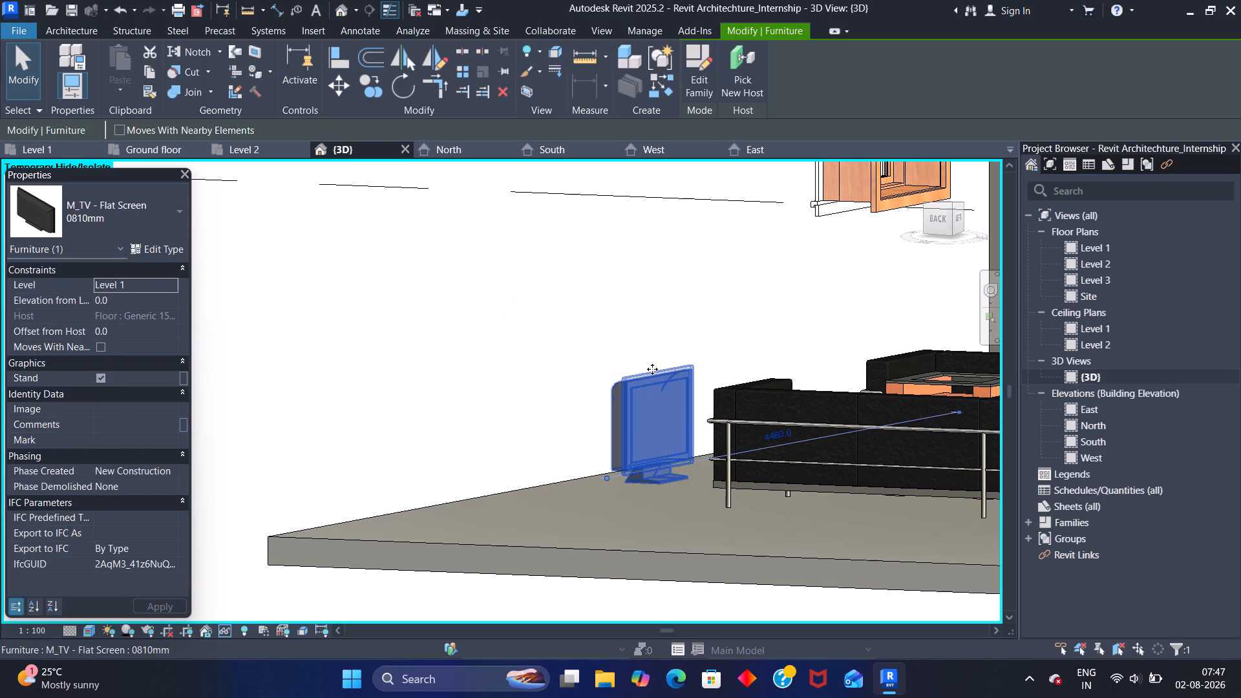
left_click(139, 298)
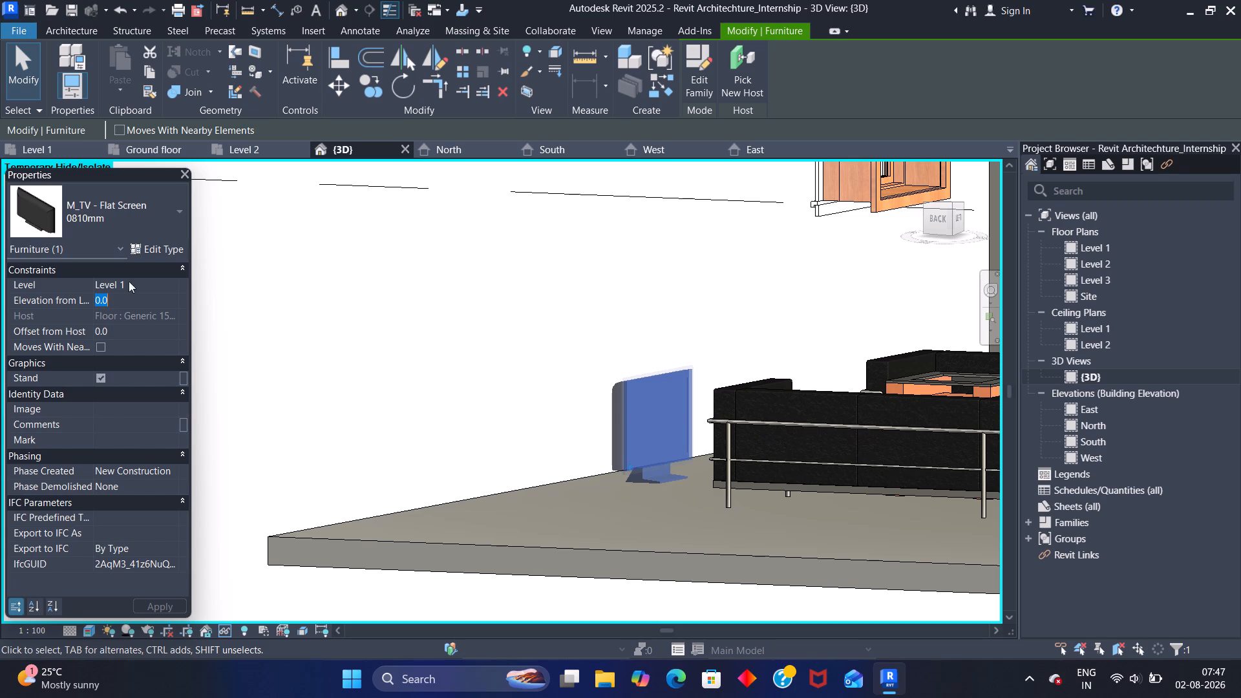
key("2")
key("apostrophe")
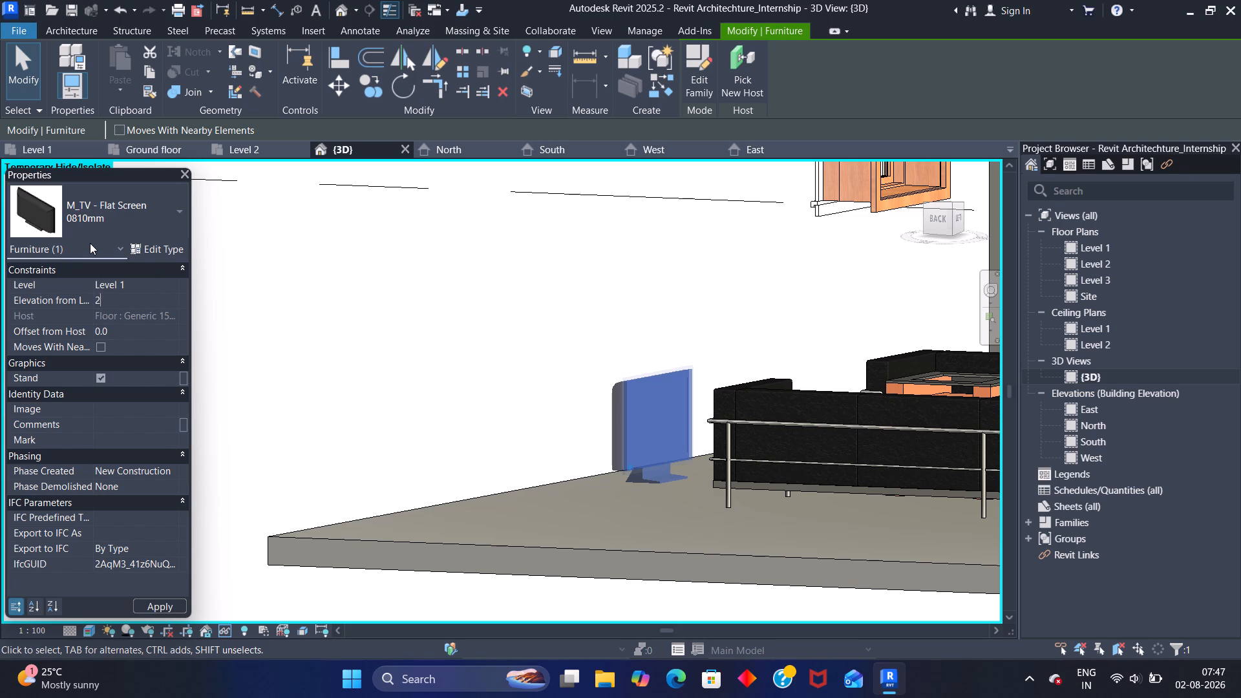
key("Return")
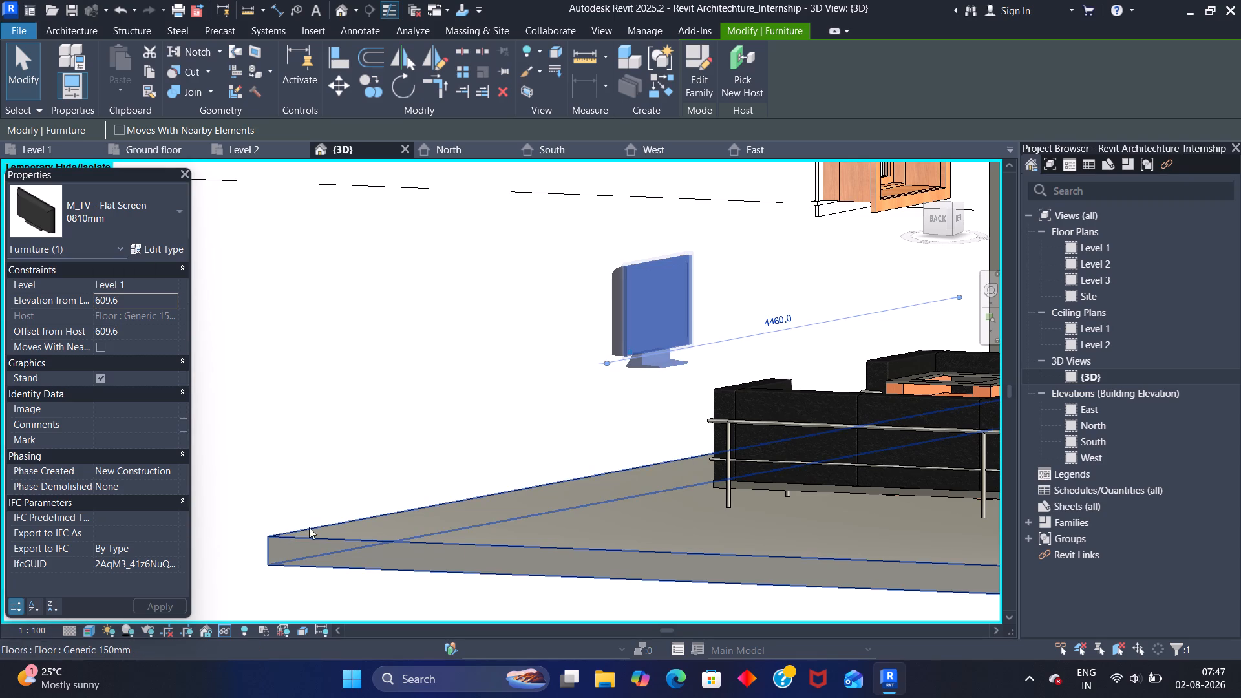
Set the flat screen TV's elevation from level to 4'.
left_click(131, 297)
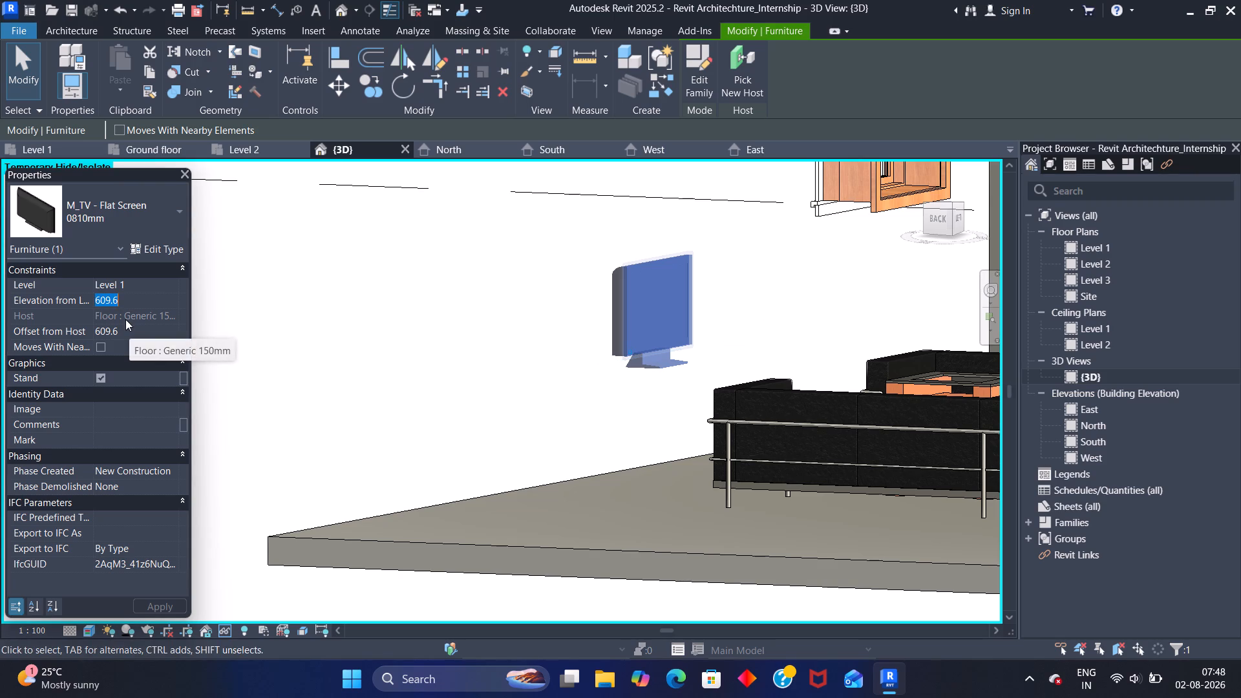
type("4'")
key("Return")
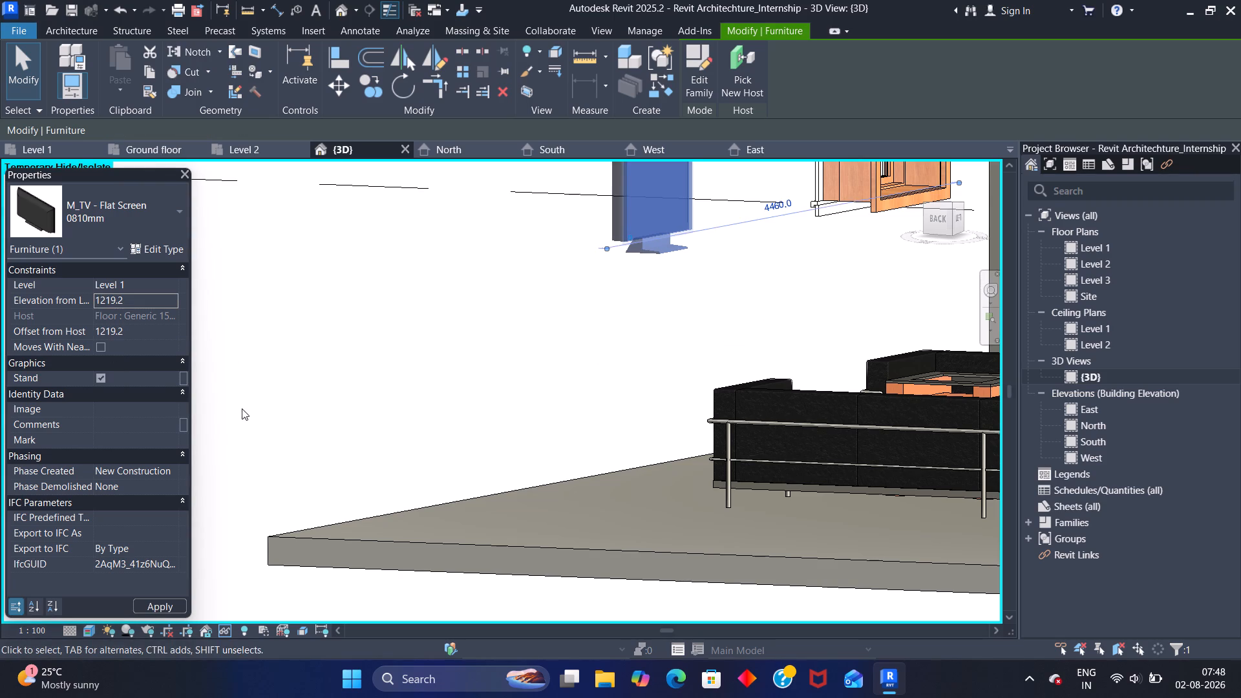
scroll(348, 397, "down", 2)
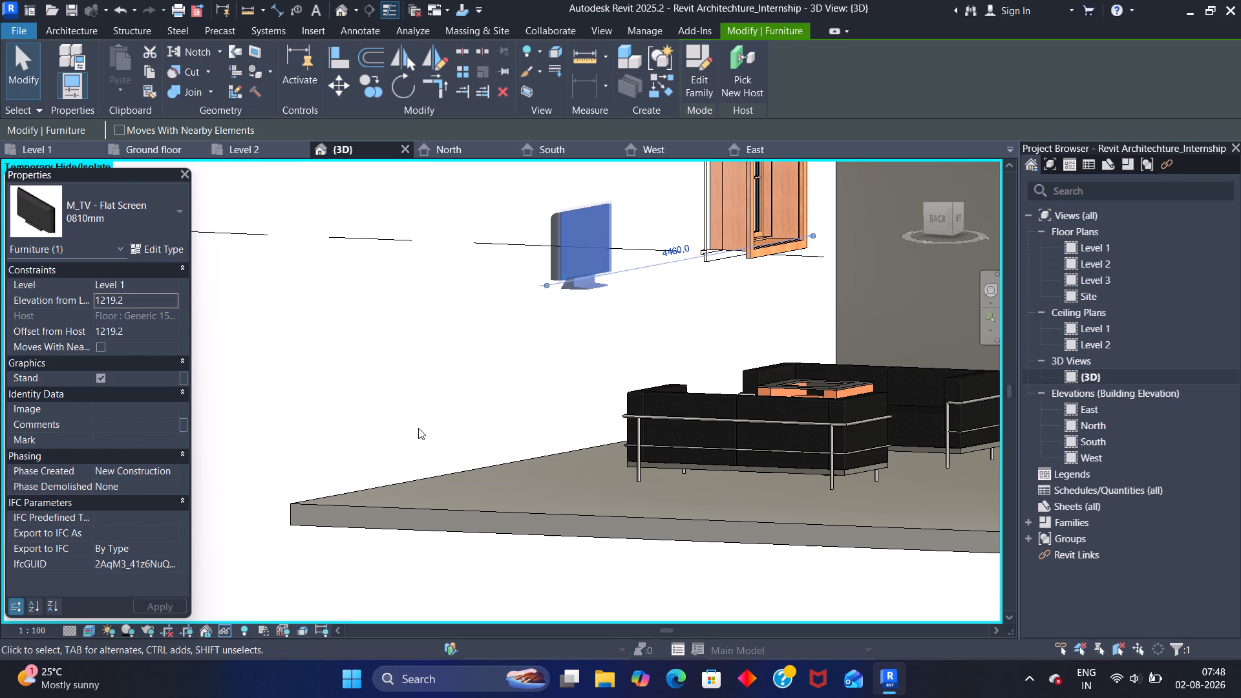
scroll(415, 402, "down", 3)
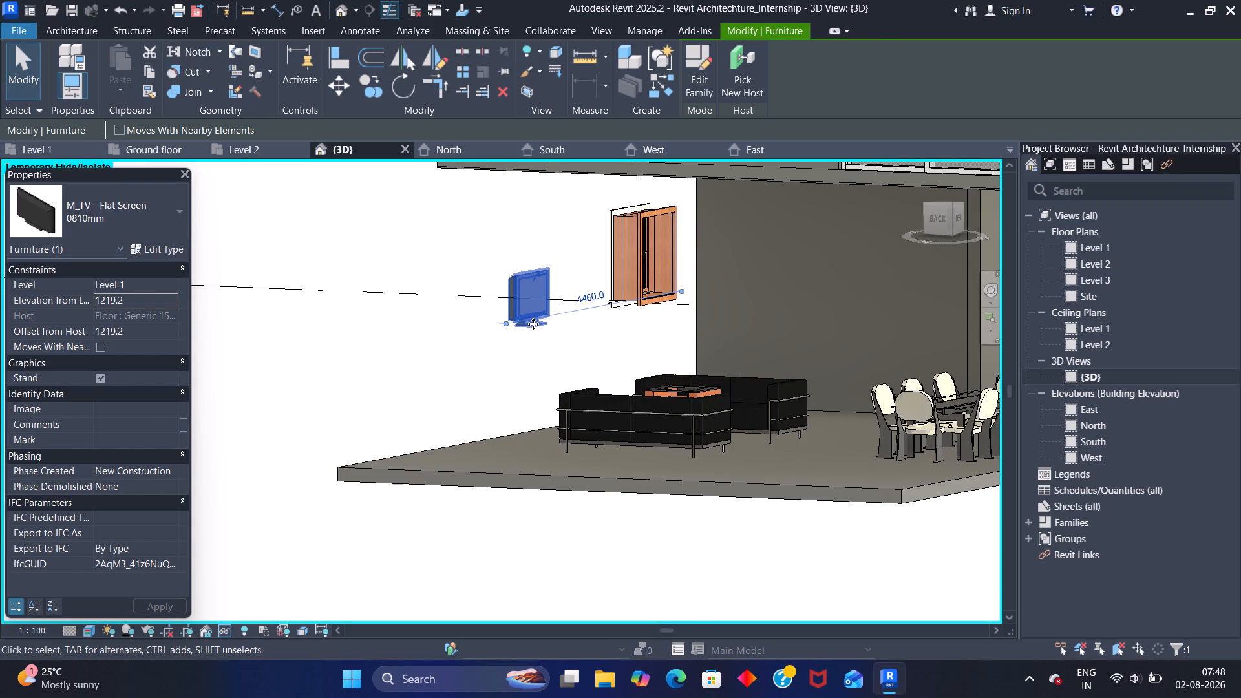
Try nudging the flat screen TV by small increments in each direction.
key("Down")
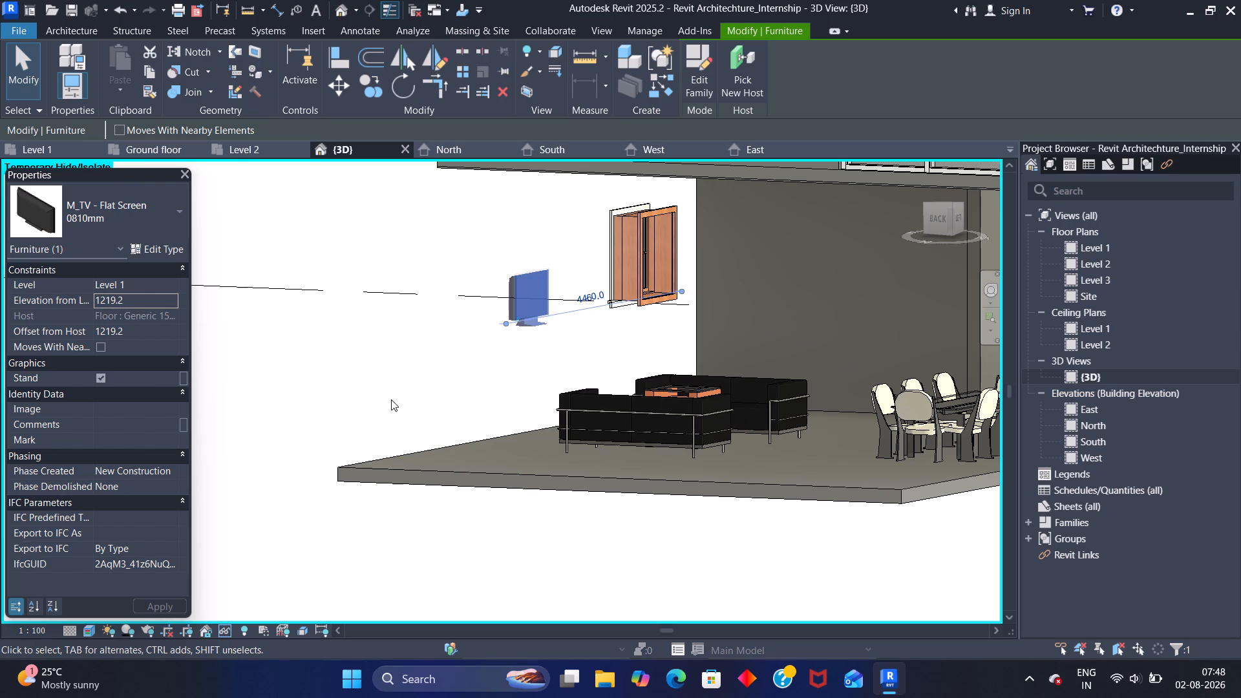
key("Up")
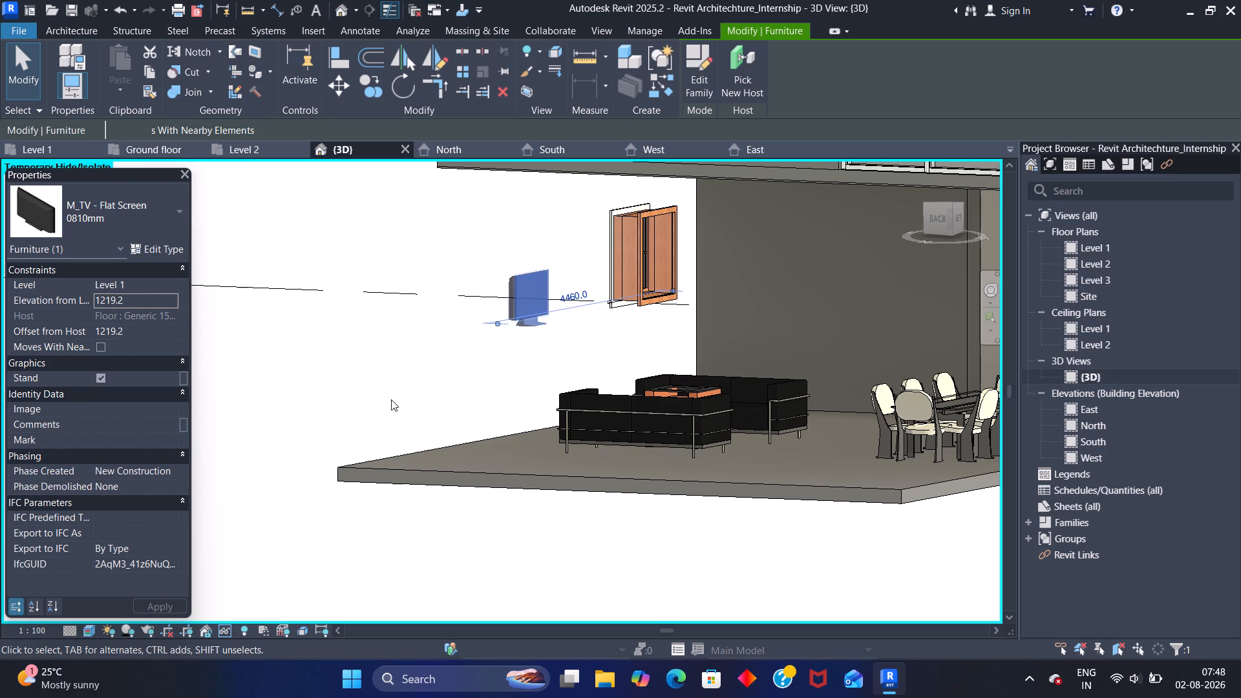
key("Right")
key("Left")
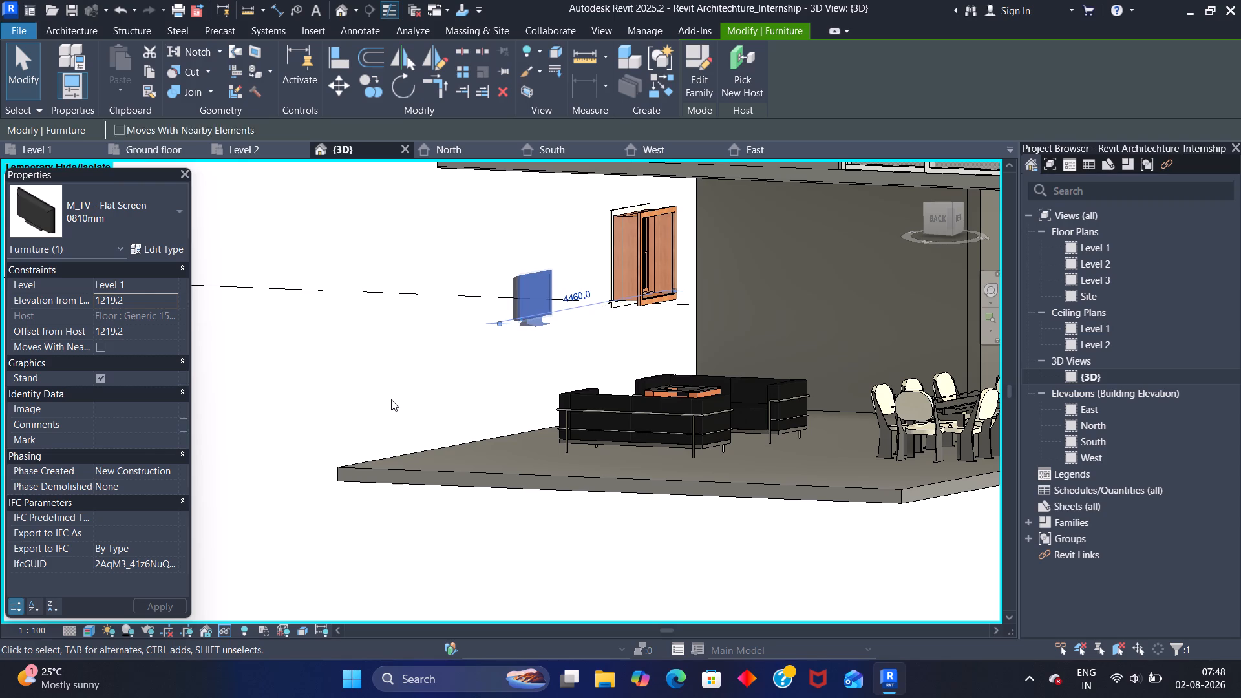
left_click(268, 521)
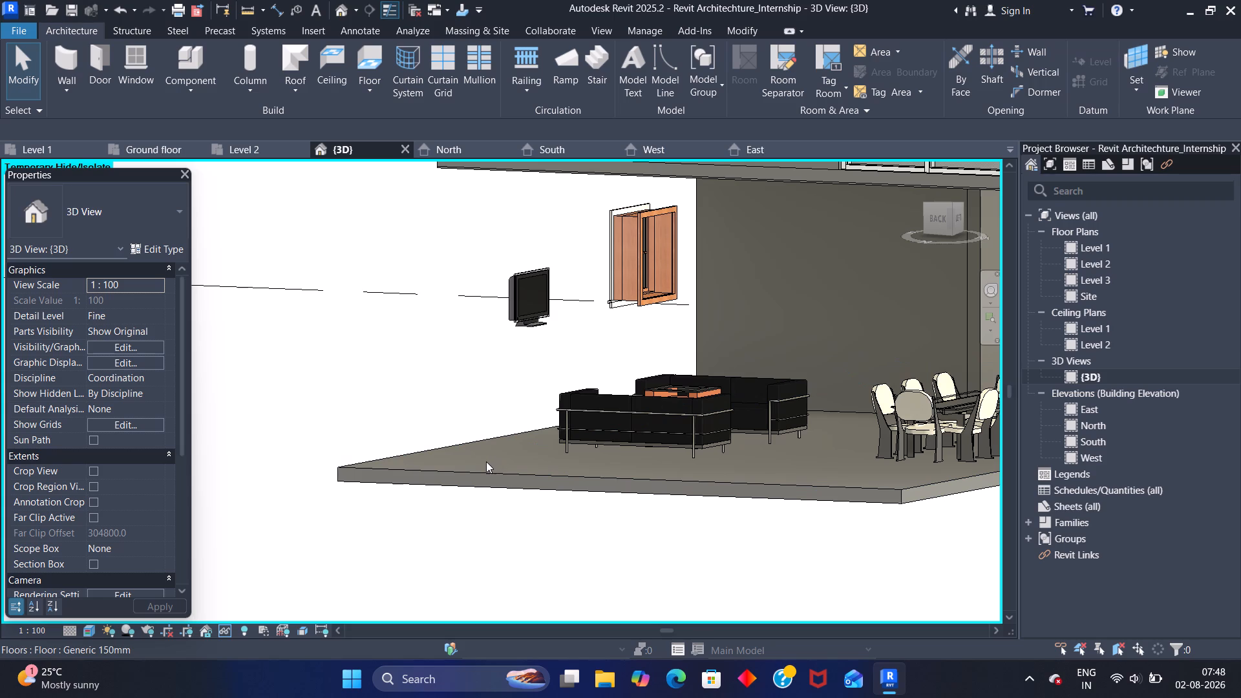
Reset the temporary hide/isolate in the 3D view to bring back the hidden walls.
type("hr")
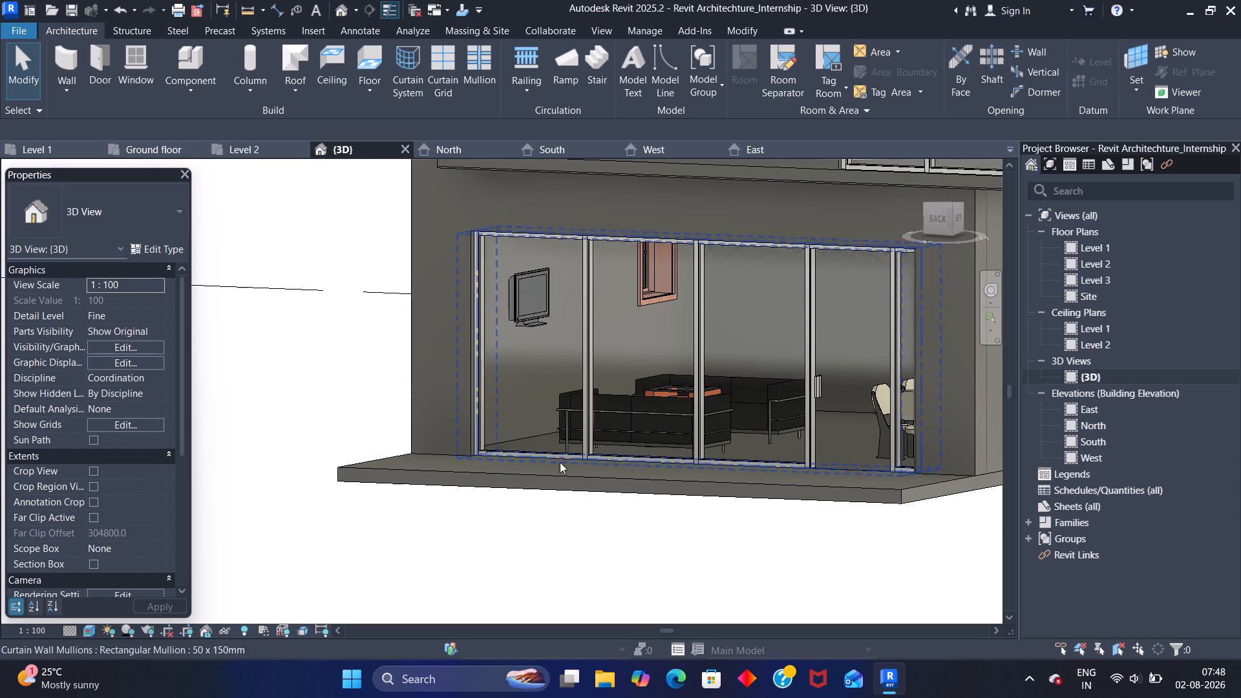
Examine the sofas, dining table and chairs on Level 1 through the rear curtain wall.
scroll(586, 505, "down", 1)
middle_click_drag(604, 563, 579, 562)
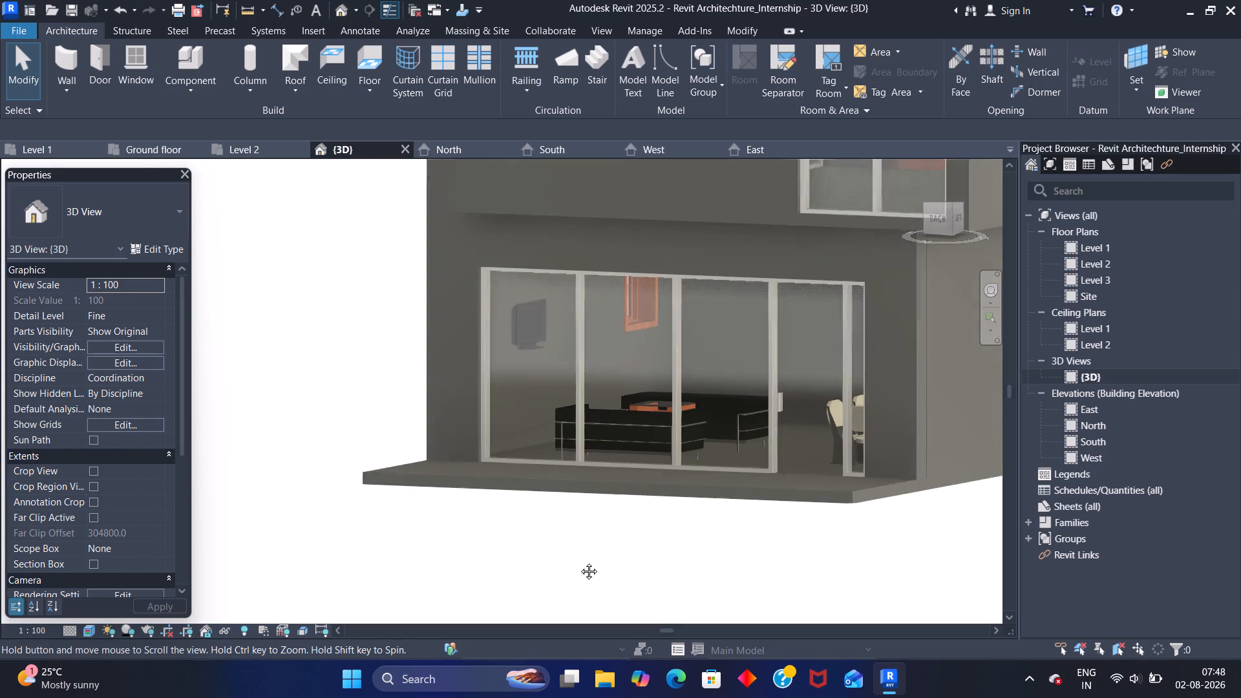
middle_click_drag(579, 562, 226, 631)
scroll(472, 567, "down", 3)
scroll(576, 552, "down", 1)
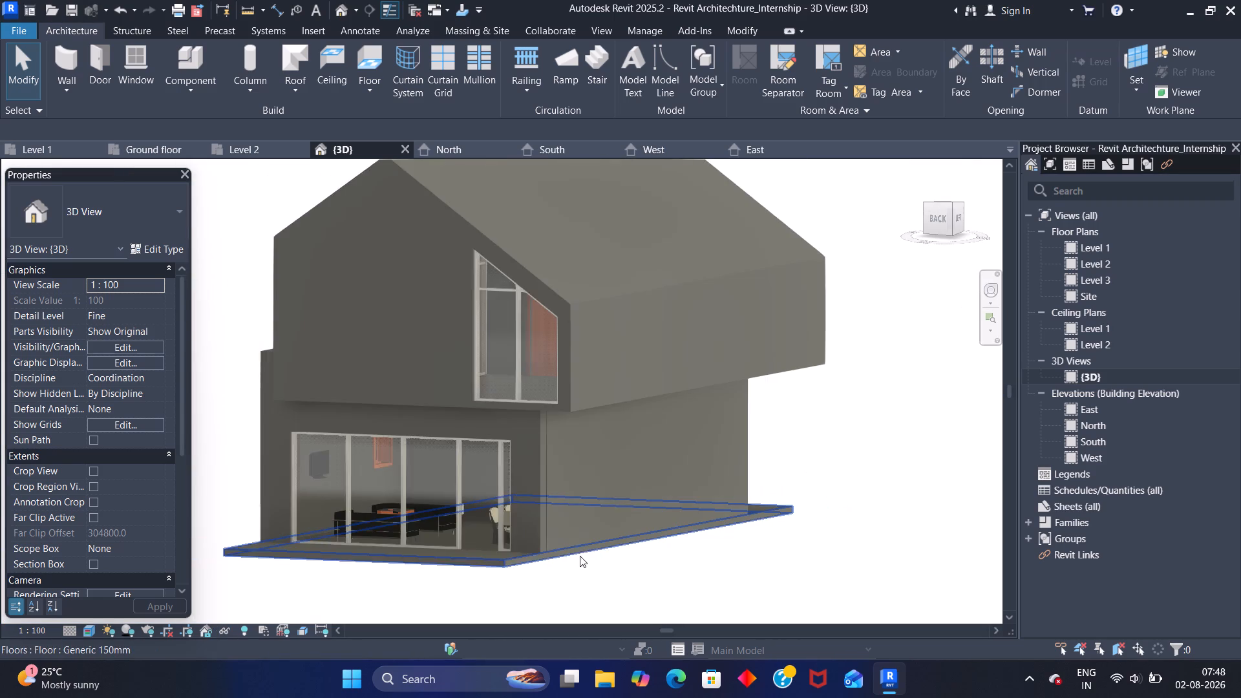
middle_click_drag(416, 589, 599, 600, "shift")
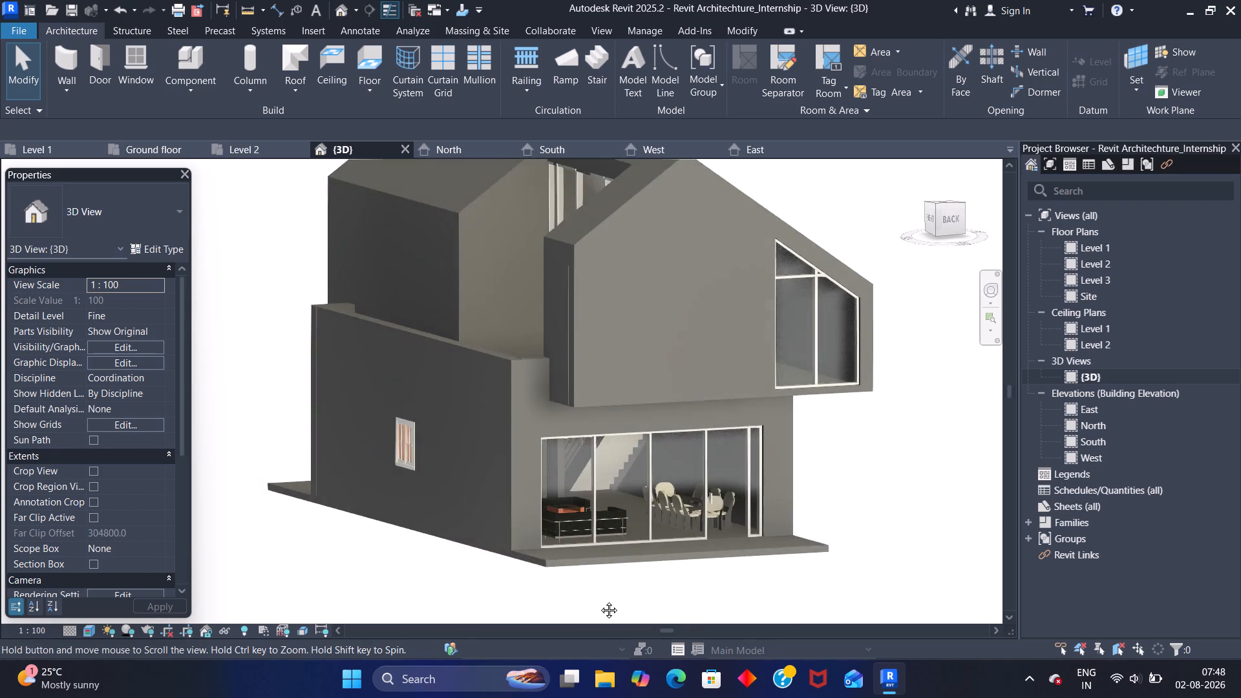
middle_click_drag(599, 600, 652, 578, "shift")
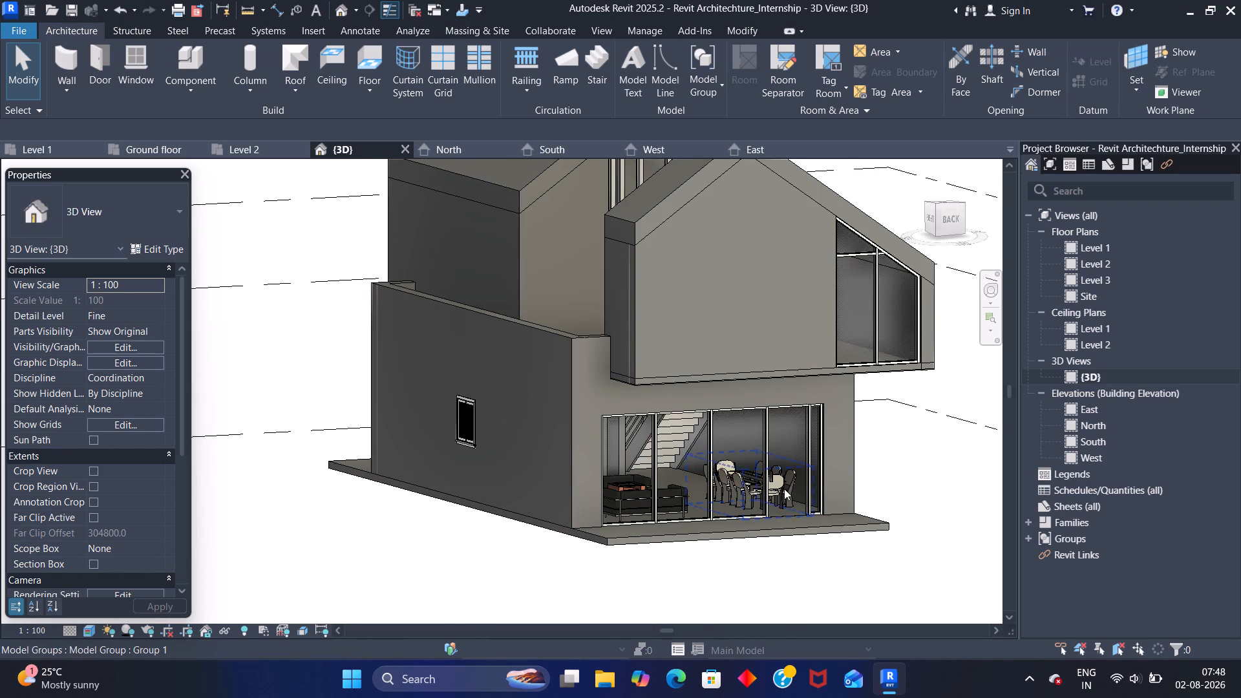
scroll(784, 489, "up", 10)
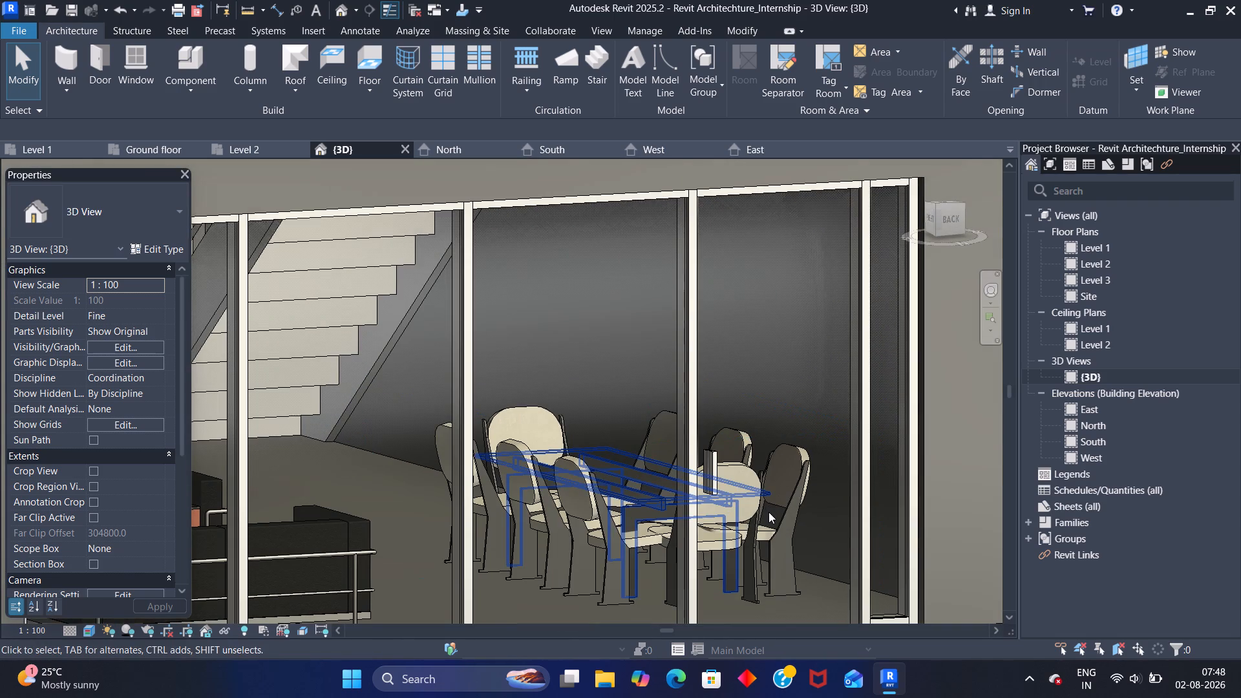
key("h")
key("r")
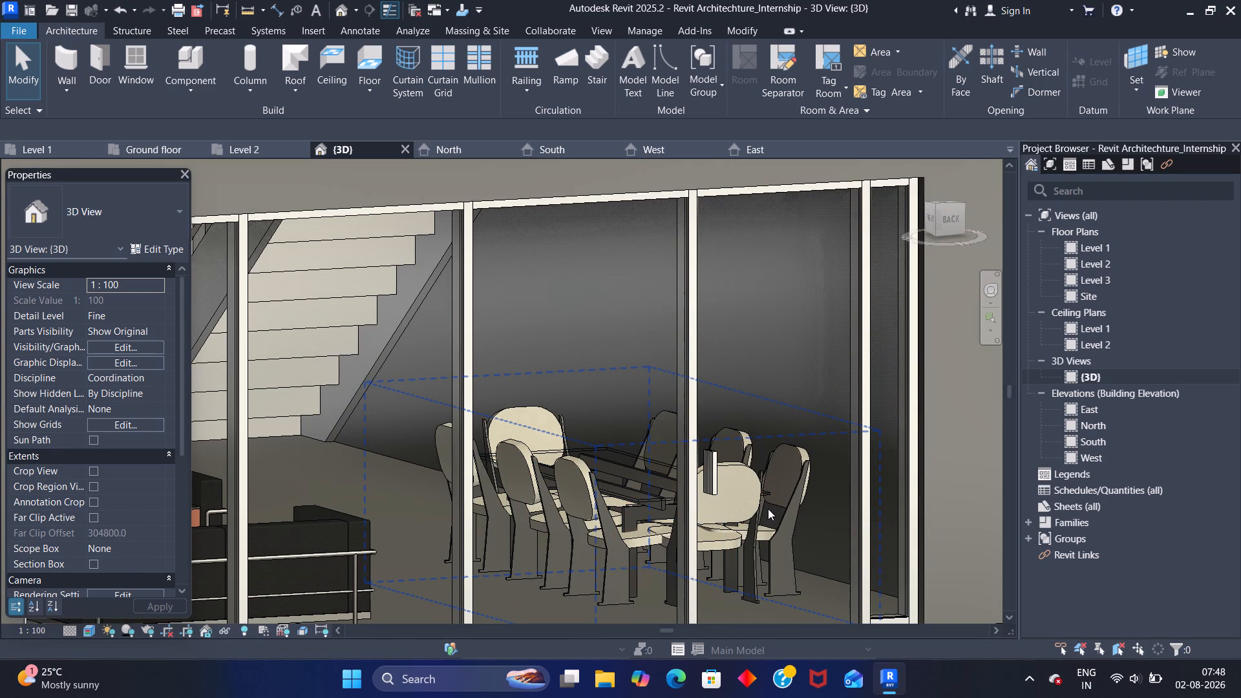
scroll(679, 531, "down", 4)
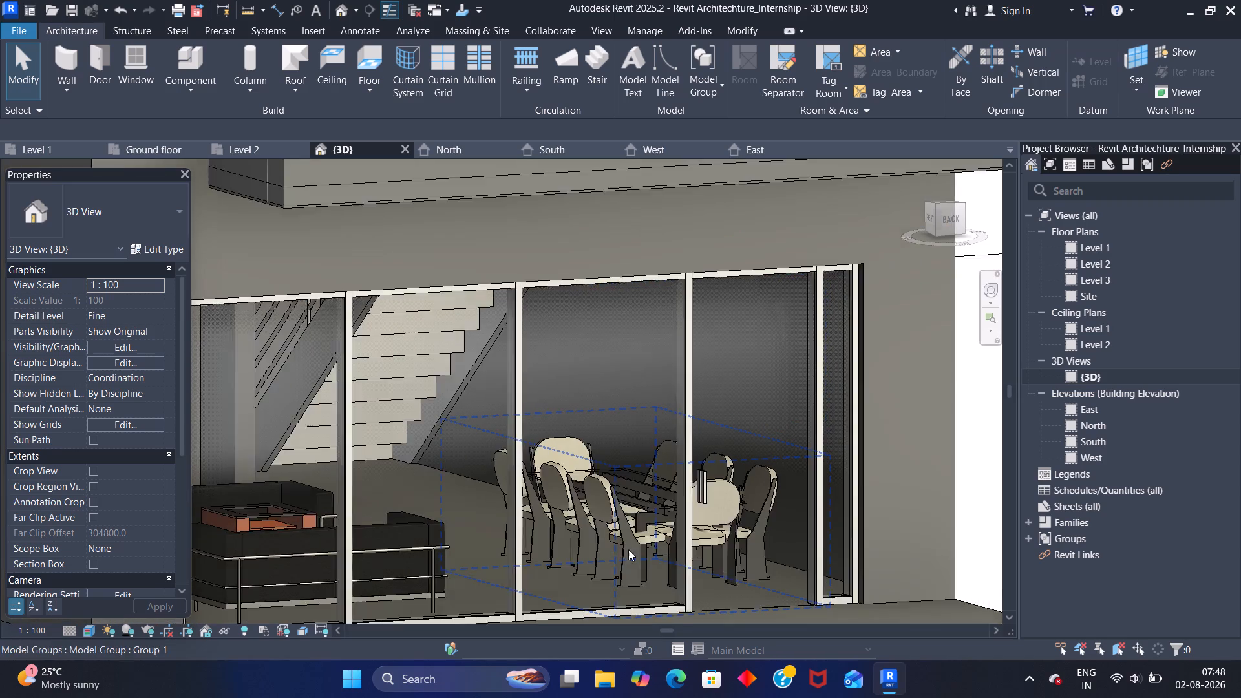
scroll(555, 638, "down", 1)
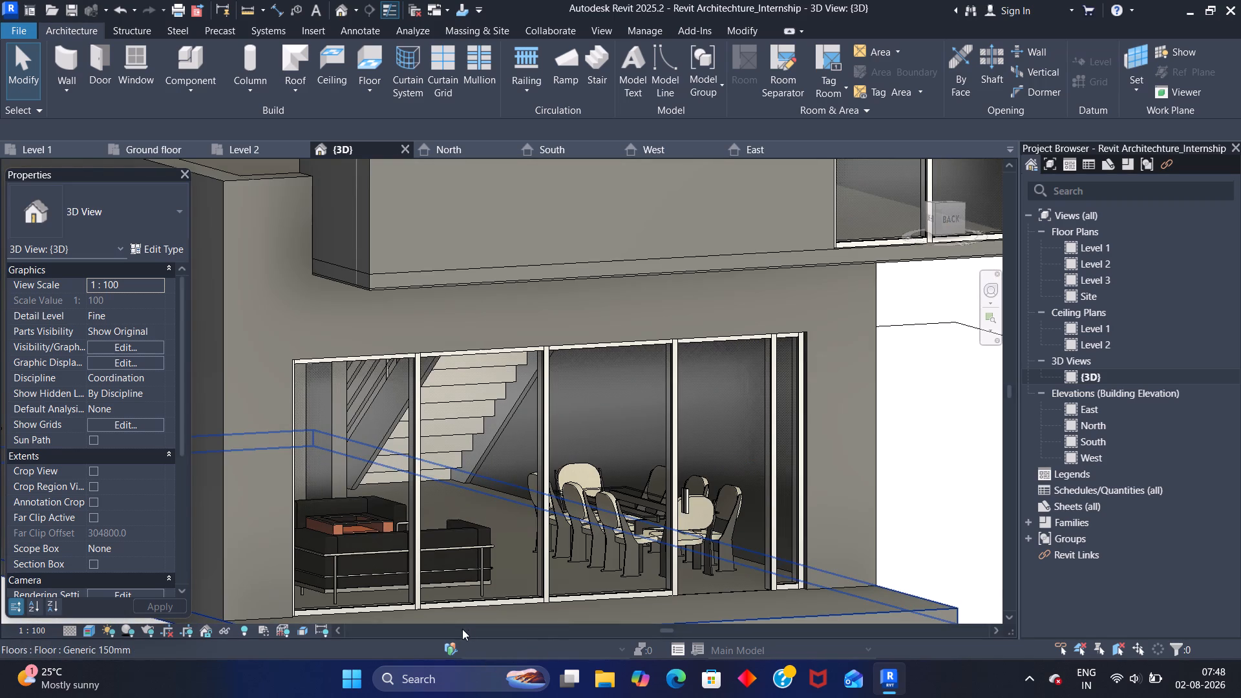
Look around the outside of the house and inspect the TV's position relative to the sofas through the rear glazing.
middle_click_drag(462, 628, 595, 569, "shift")
middle_click_drag(500, 531, 757, 511, "shift")
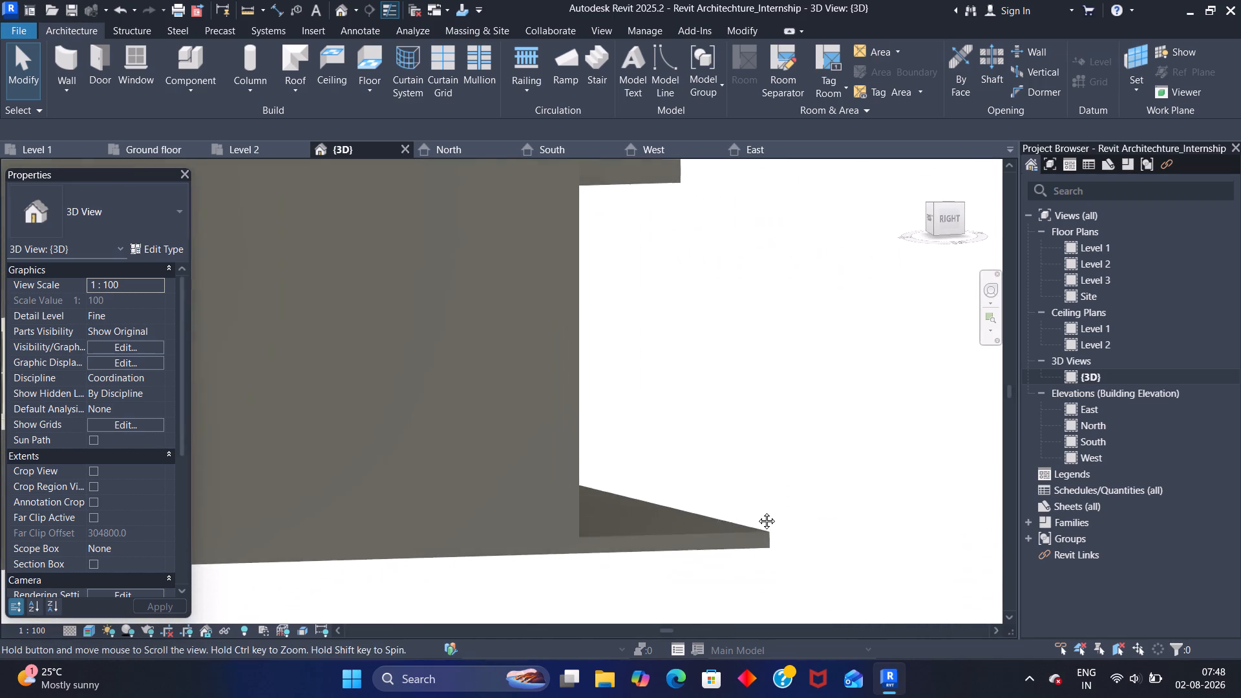
middle_click_drag(757, 511, 758, 511, "shift")
scroll(686, 516, "down", 6)
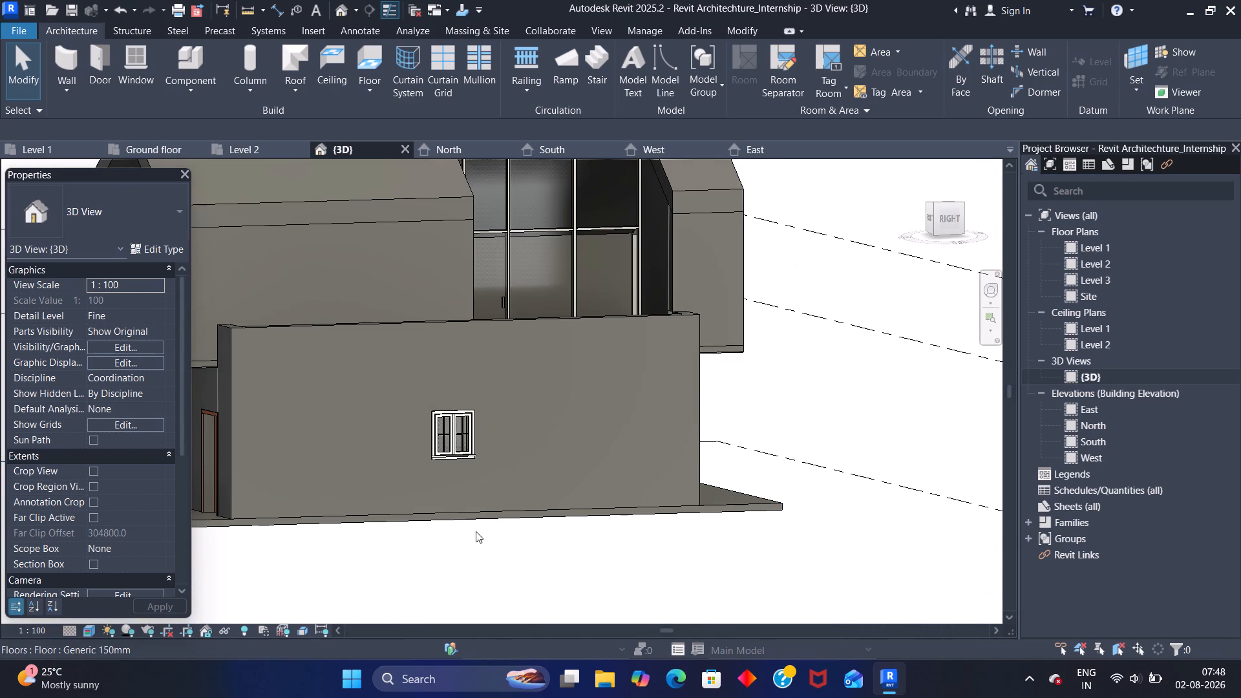
middle_click_drag(475, 529, 684, 507, "shift")
middle_click_drag(411, 532, 411, 530)
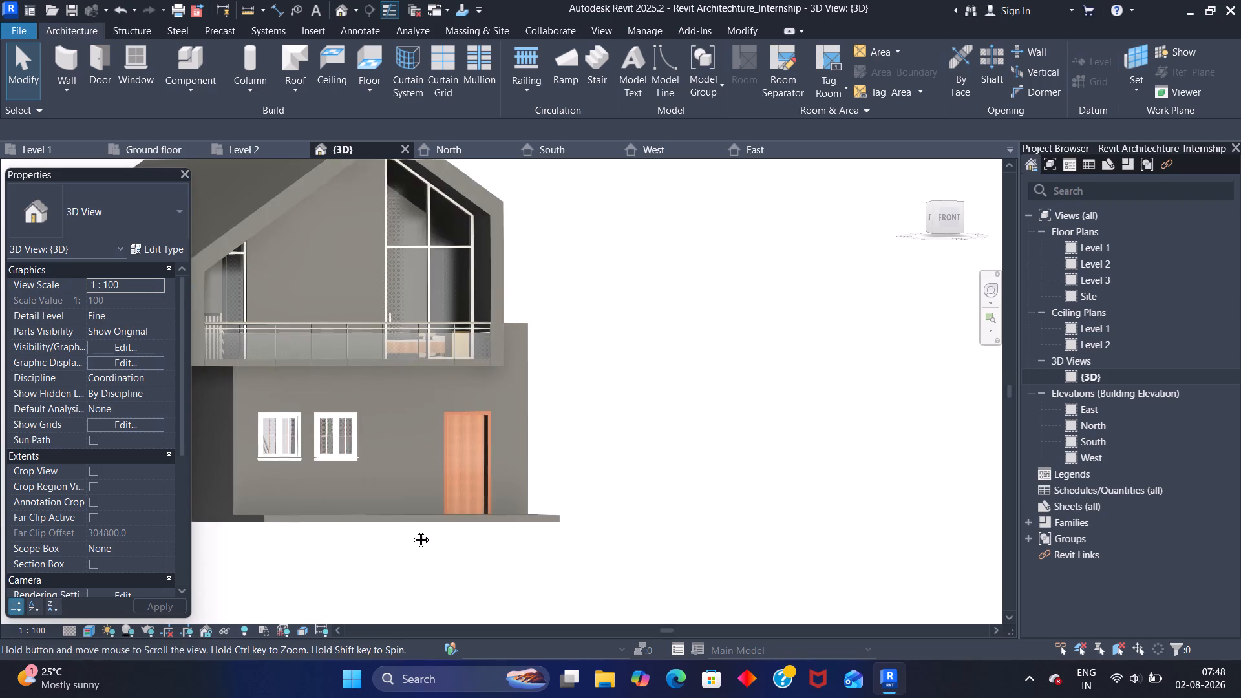
middle_click_drag(411, 530, 756, 489)
middle_click_drag(500, 533, 772, 522, "shift")
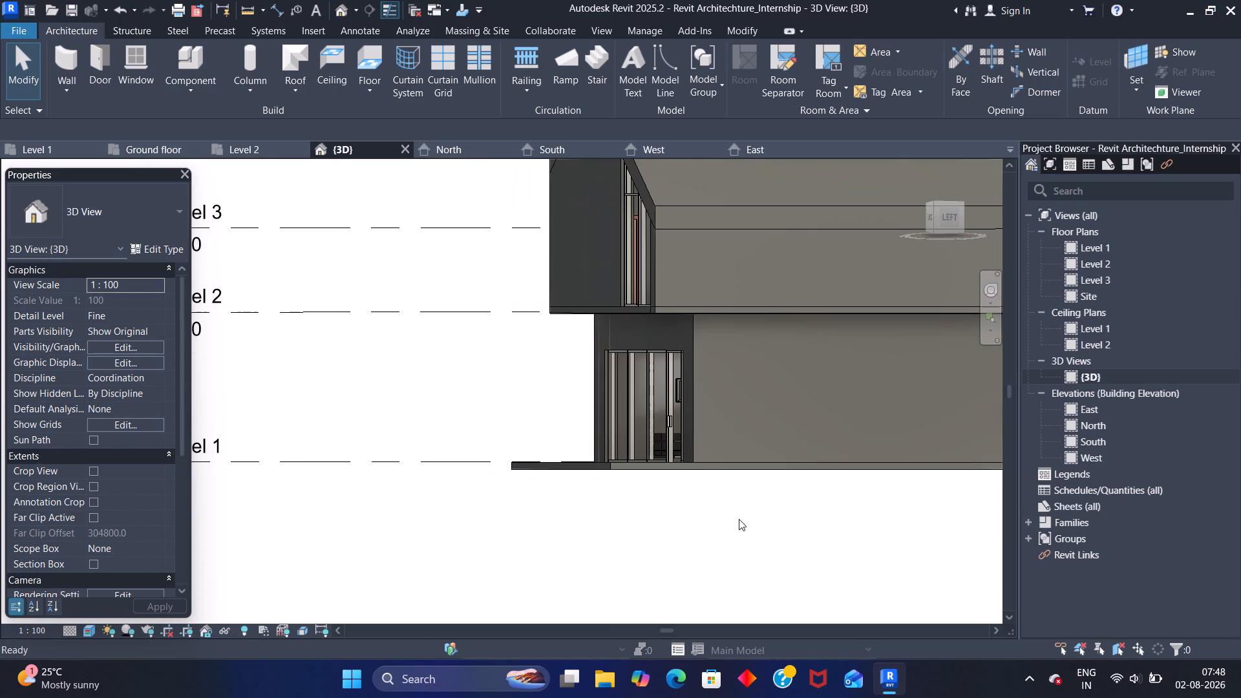
middle_click_drag(767, 409, 644, 471)
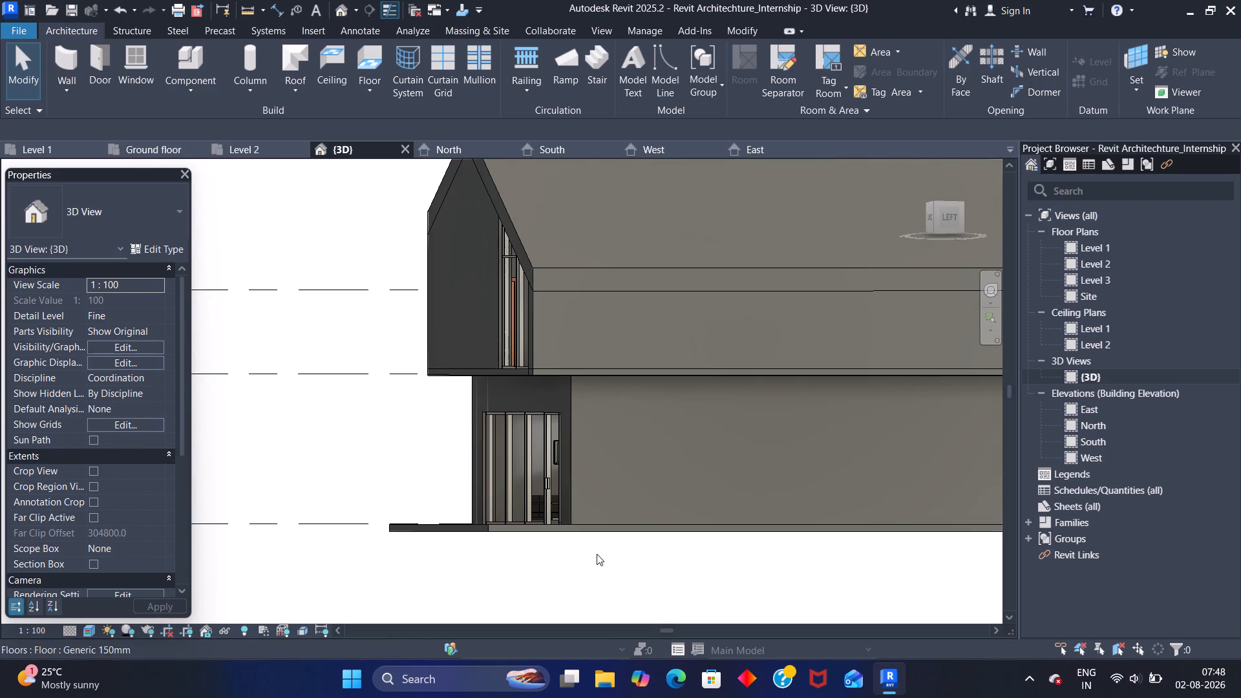
middle_click_drag(600, 565, 757, 561)
middle_click_drag(800, 545, 800, 545)
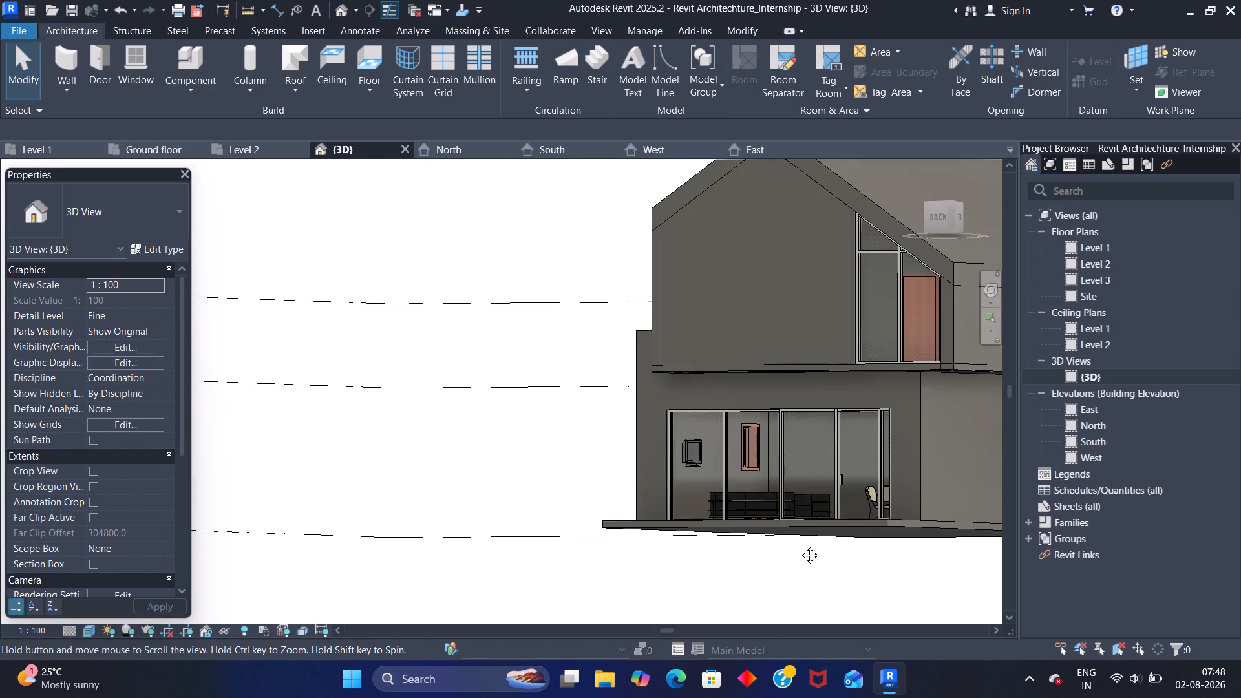
middle_click_drag(800, 545, 661, 540)
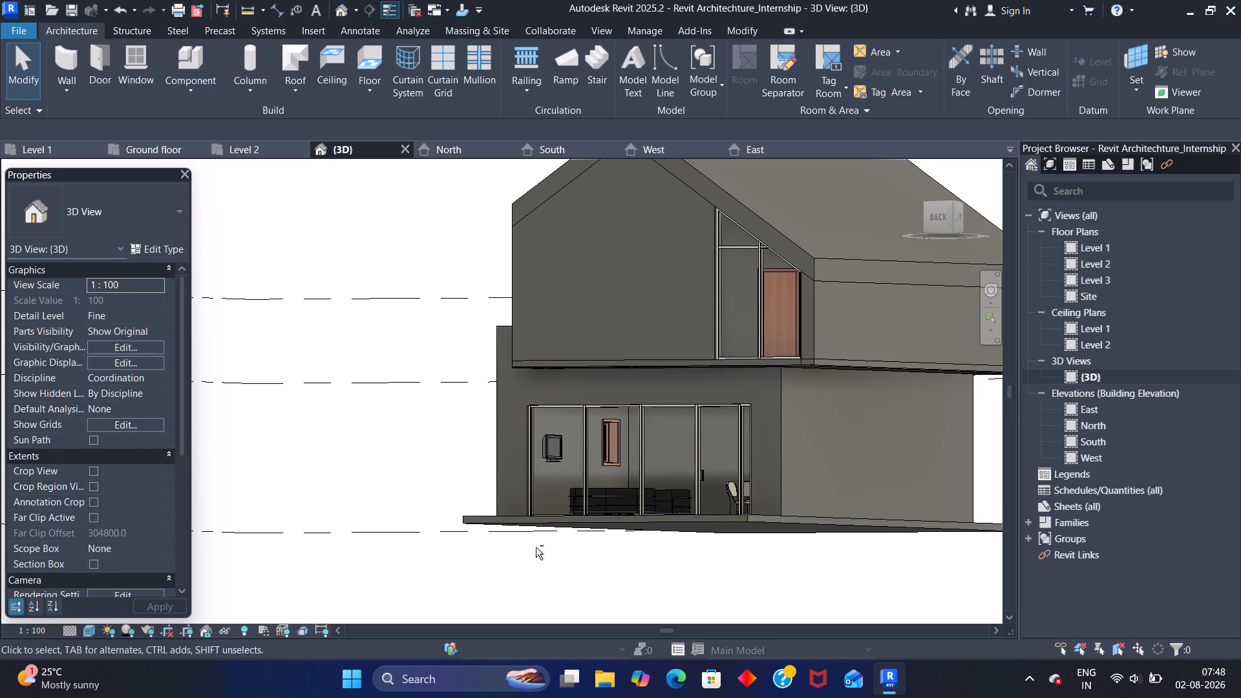
middle_click_drag(536, 547, 608, 555, "shift")
middle_click_drag(784, 572, 721, 553, "shift")
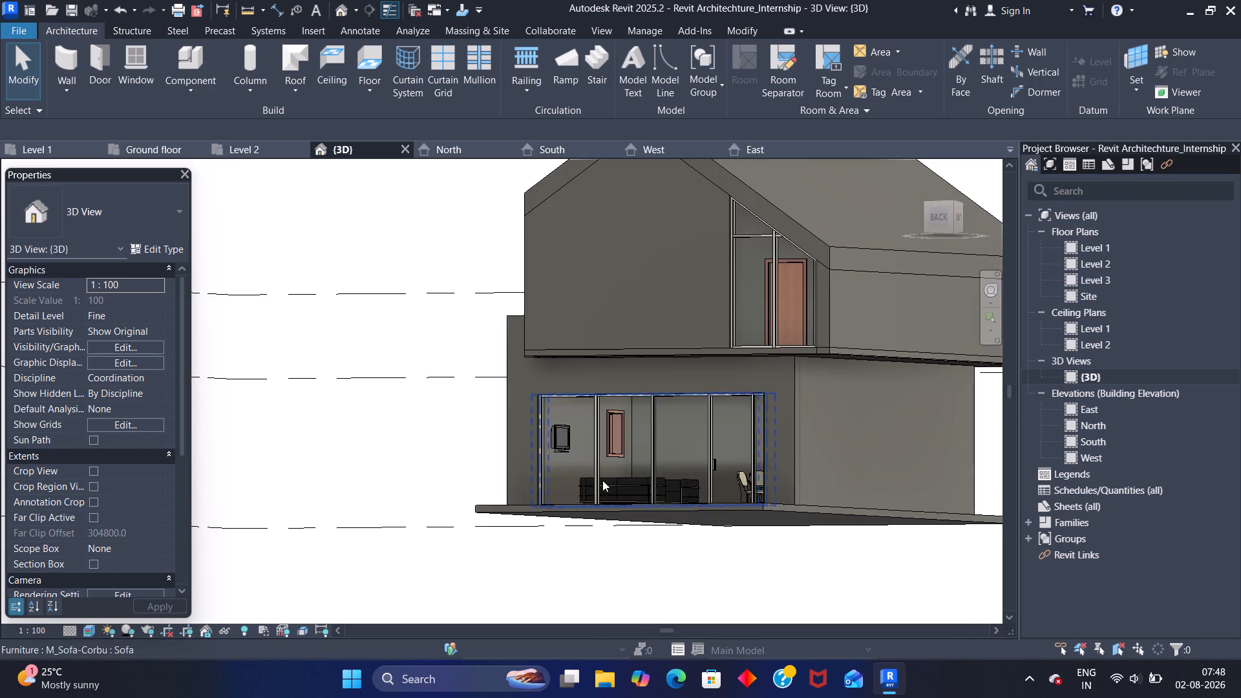
scroll(529, 443, "up", 7)
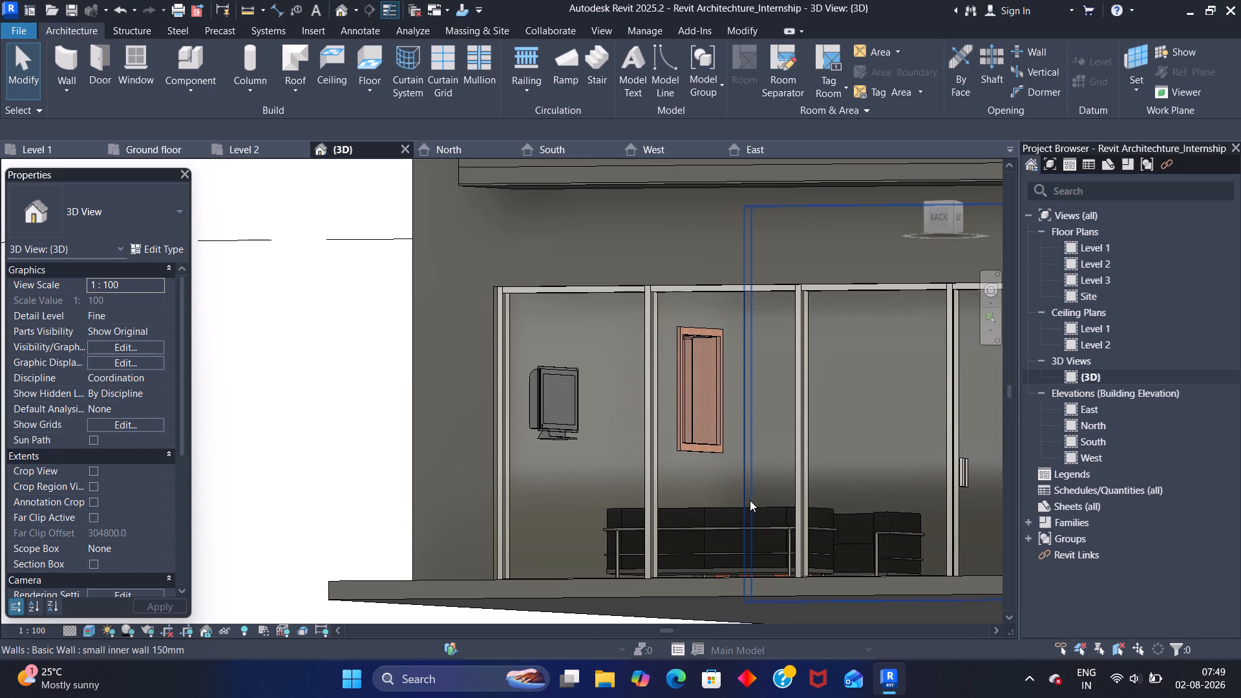
scroll(675, 482, "up", 8)
scroll(652, 493, "down", 2)
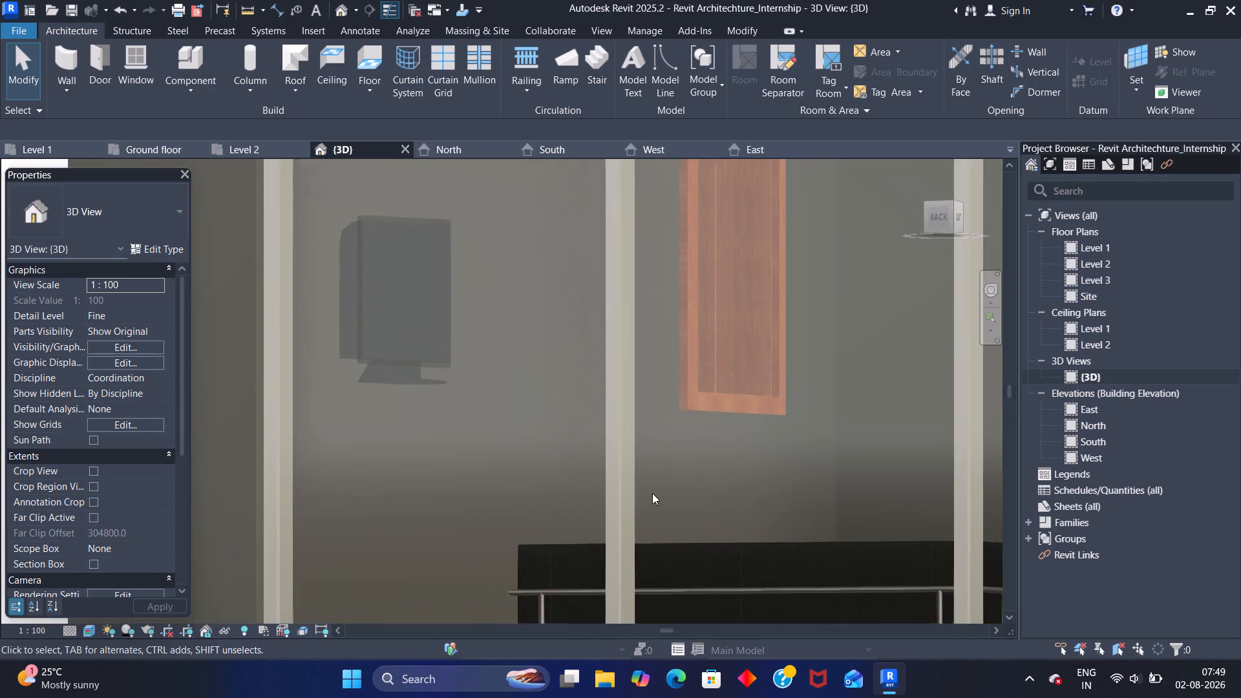
scroll(652, 493, "down", 6)
scroll(575, 476, "down", 1)
scroll(510, 464, "down", 1)
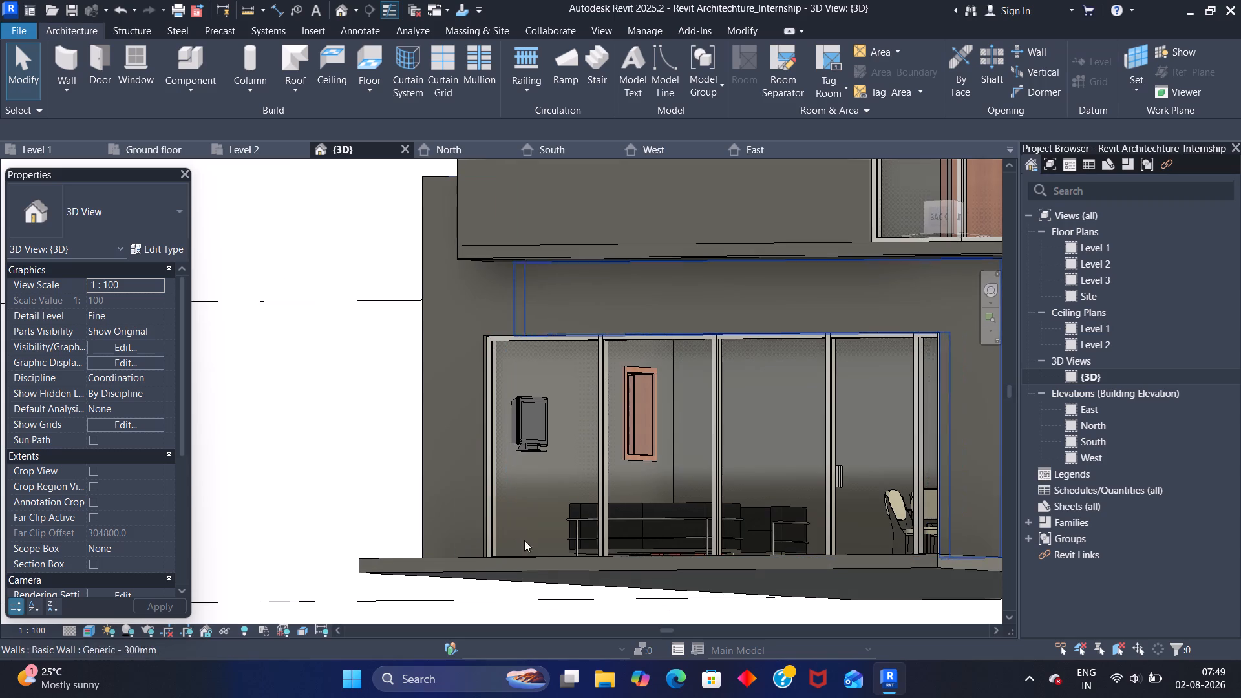
middle_click_drag(634, 588, 593, 497)
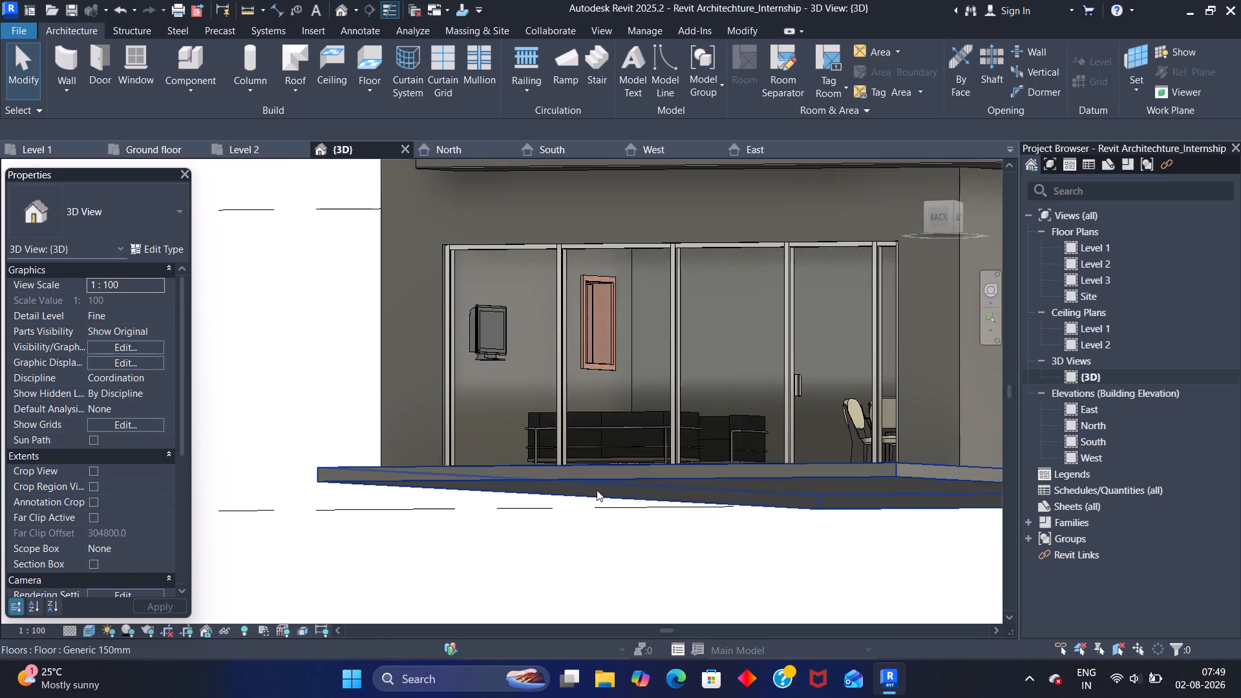
Look around the outside of the whole house in 3D, covering the rear, front and right-hand facades.
scroll(597, 490, "down", 7)
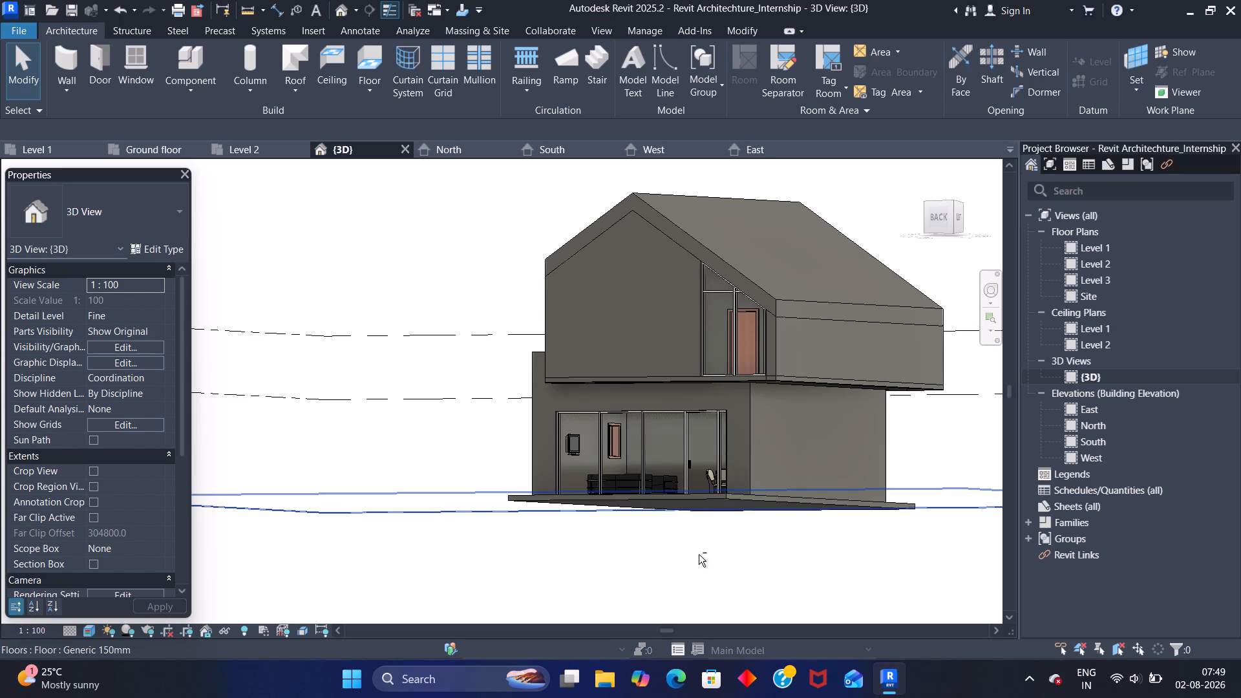
middle_click_drag(702, 559, 485, 578, "shift")
scroll(496, 578, "down", 1)
middle_click_drag(796, 601, 611, 589, "shift")
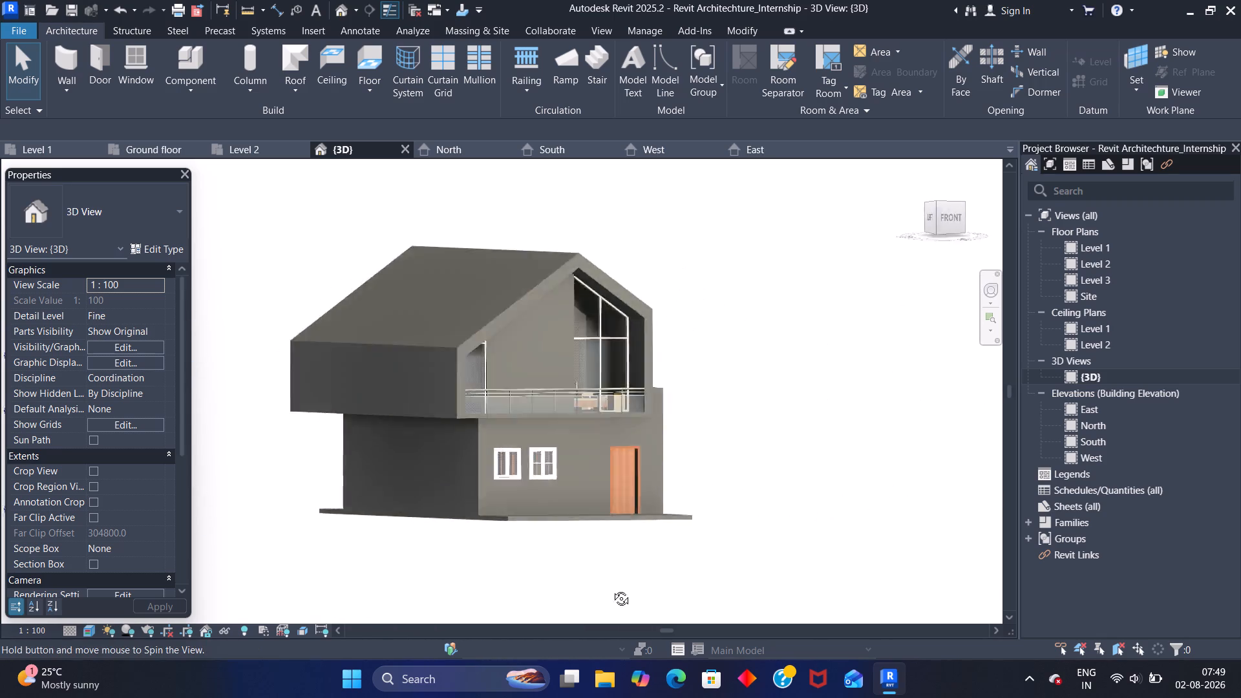
middle_click_drag(611, 589, 523, 580, "shift")
middle_click_drag(678, 588, 509, 607, "shift")
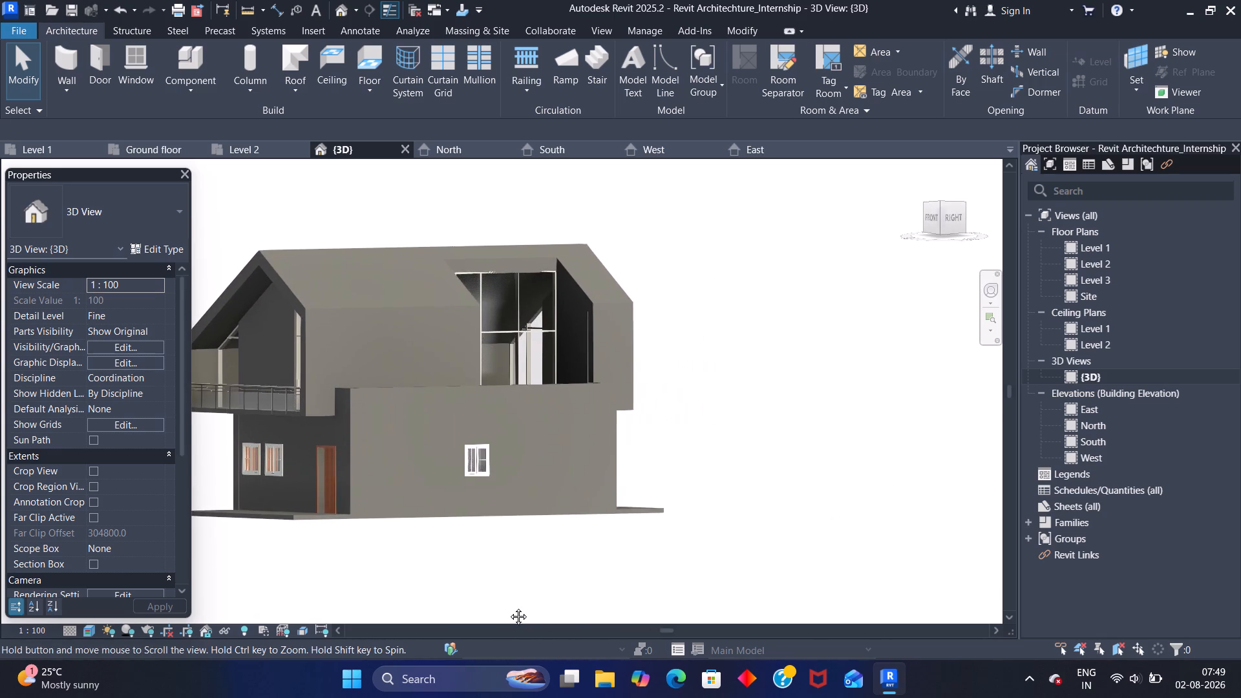
middle_click_drag(509, 607, 507, 603, "shift")
middle_click_drag(677, 569, 537, 589, "shift")
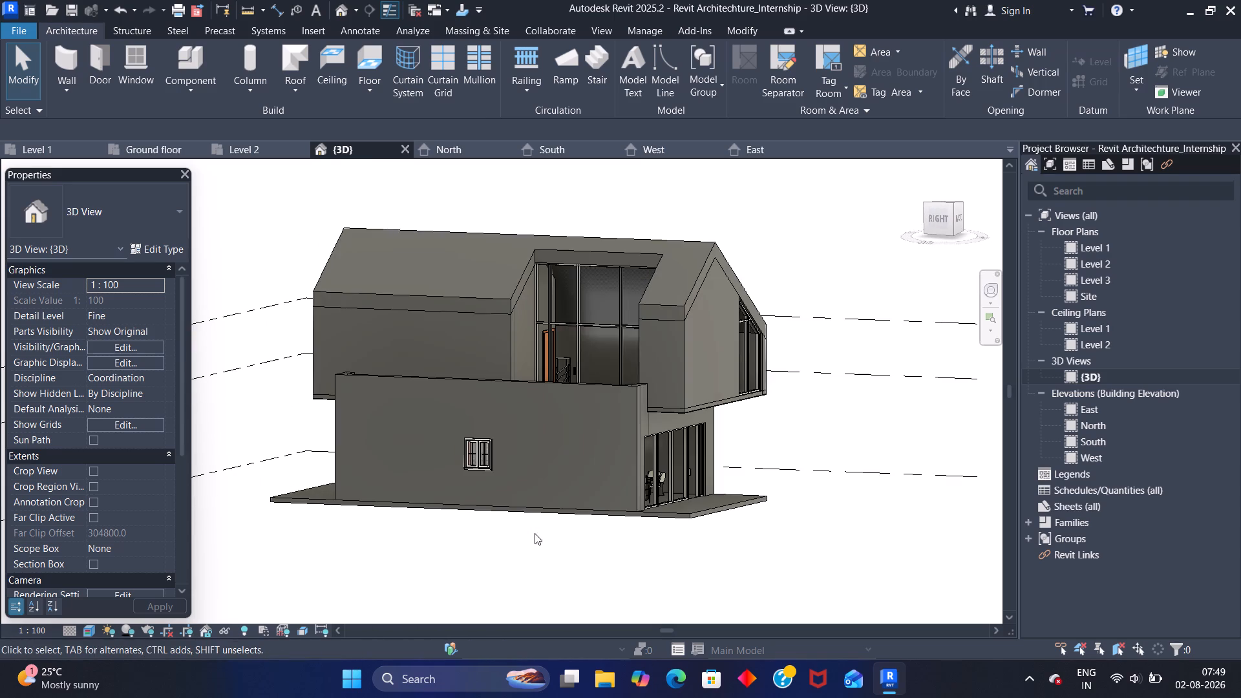
scroll(533, 529, "down", 2)
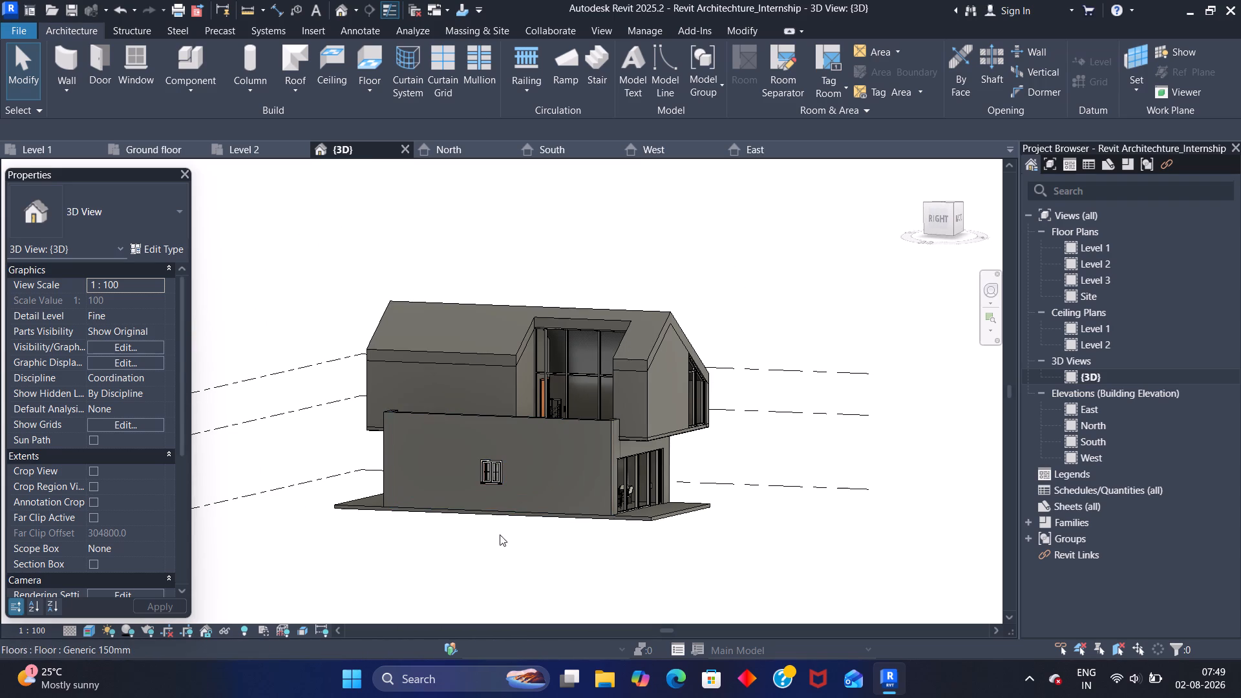
Inspect the upper-floor terrace and its curtain wall on the right-hand side of the house from above and from the rear corner.
scroll(541, 413, "up", 6)
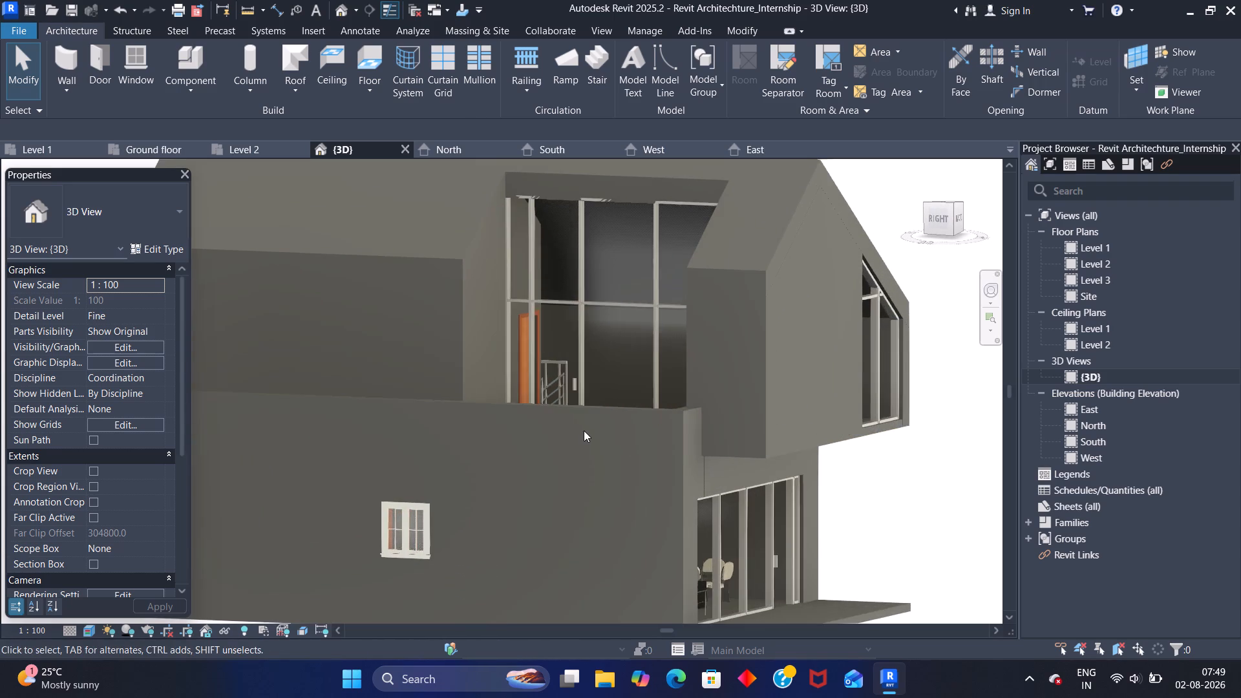
middle_click_drag(575, 431, 648, 650, "shift")
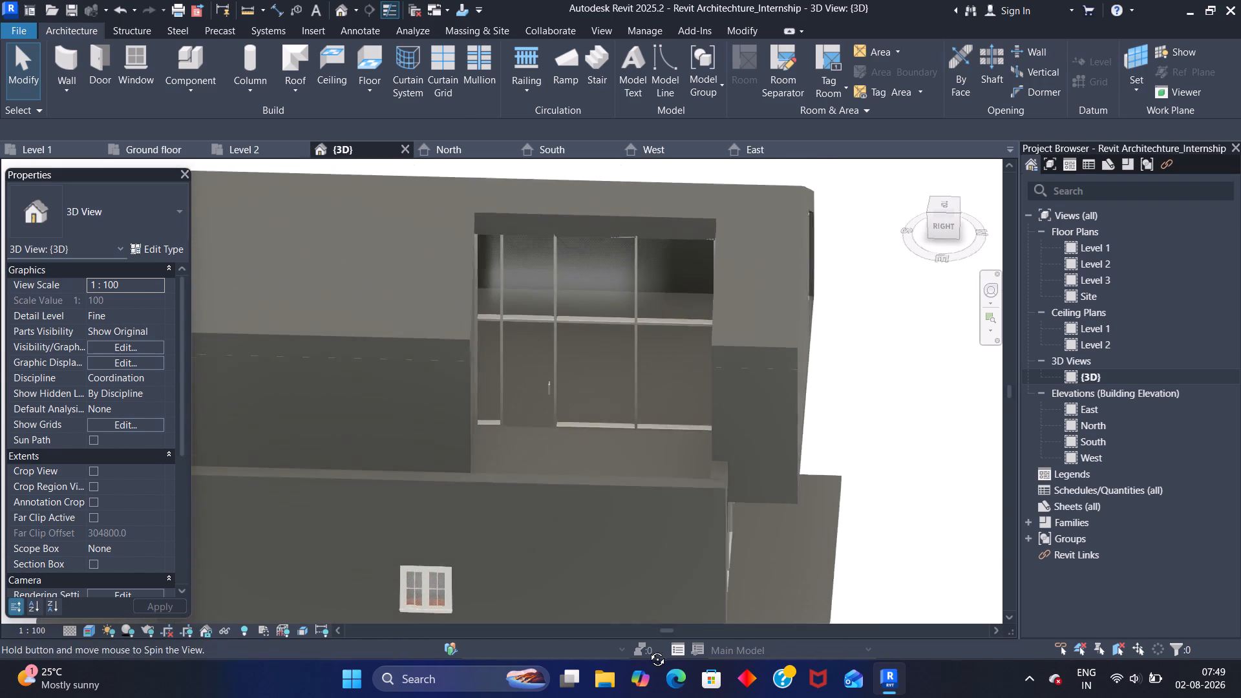
middle_click_drag(648, 650, 690, 617, "shift")
middle_click_drag(601, 505, 746, 498, "shift")
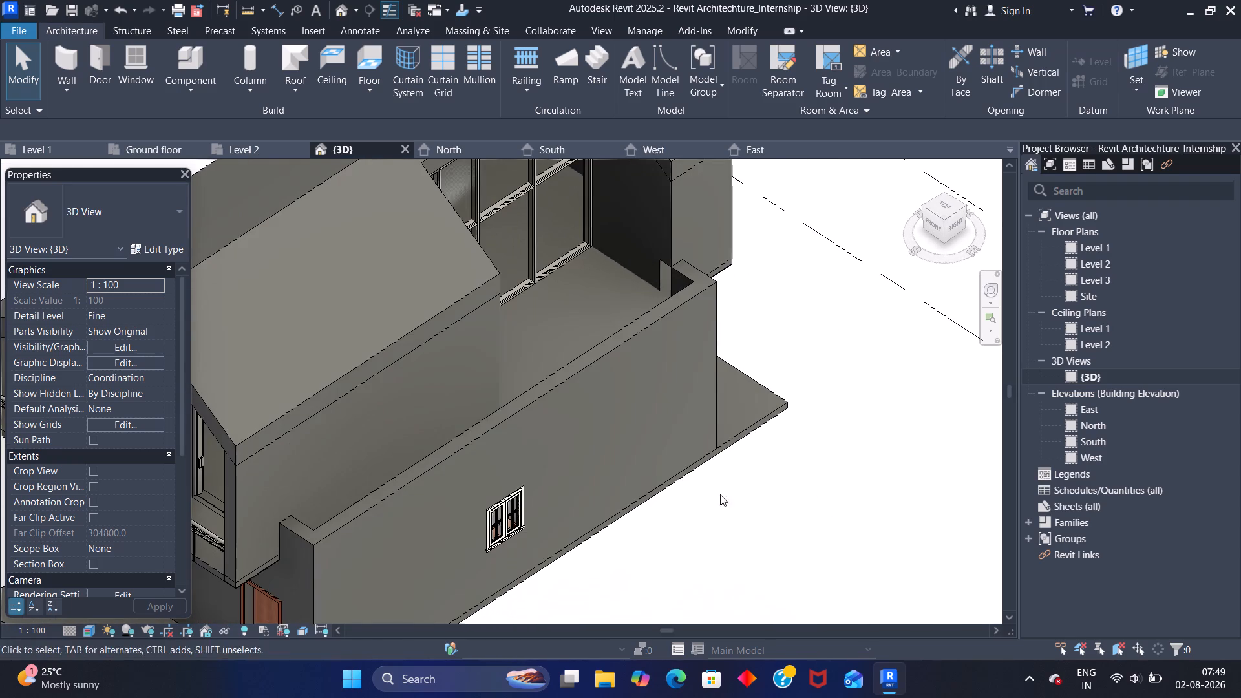
middle_click_drag(592, 434, 717, 403, "shift")
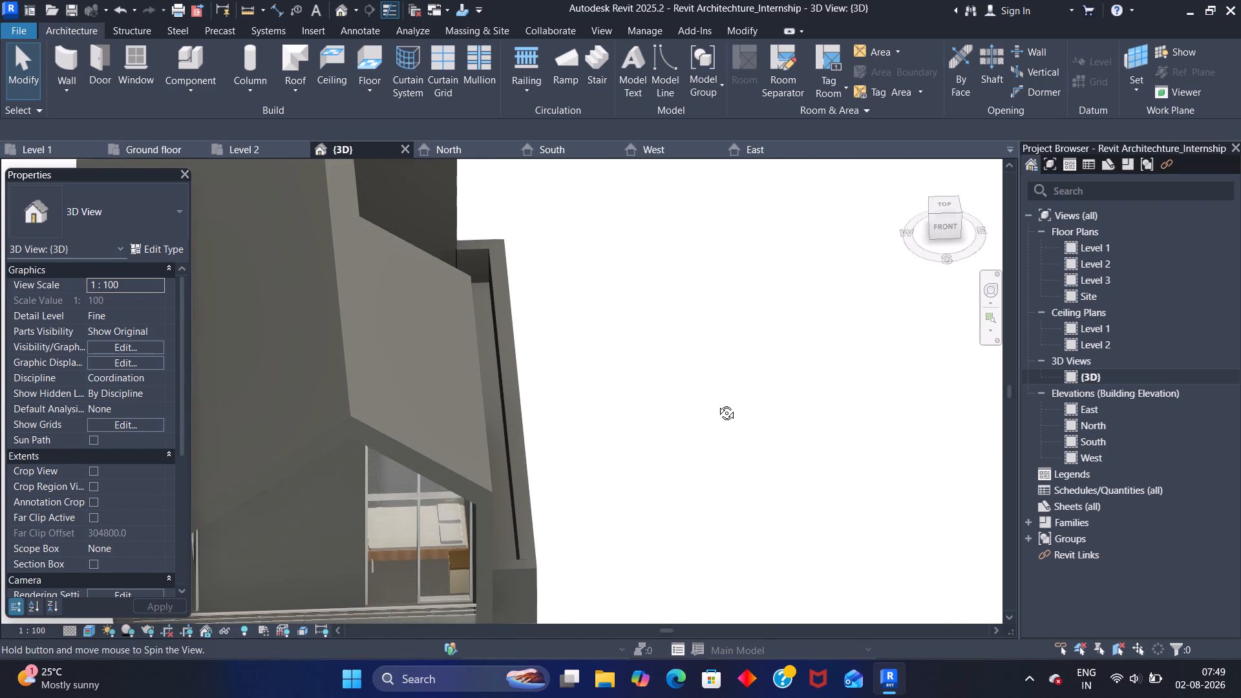
middle_click_drag(717, 403, 706, 377, "shift")
middle_click_drag(721, 387, 666, 394, "shift")
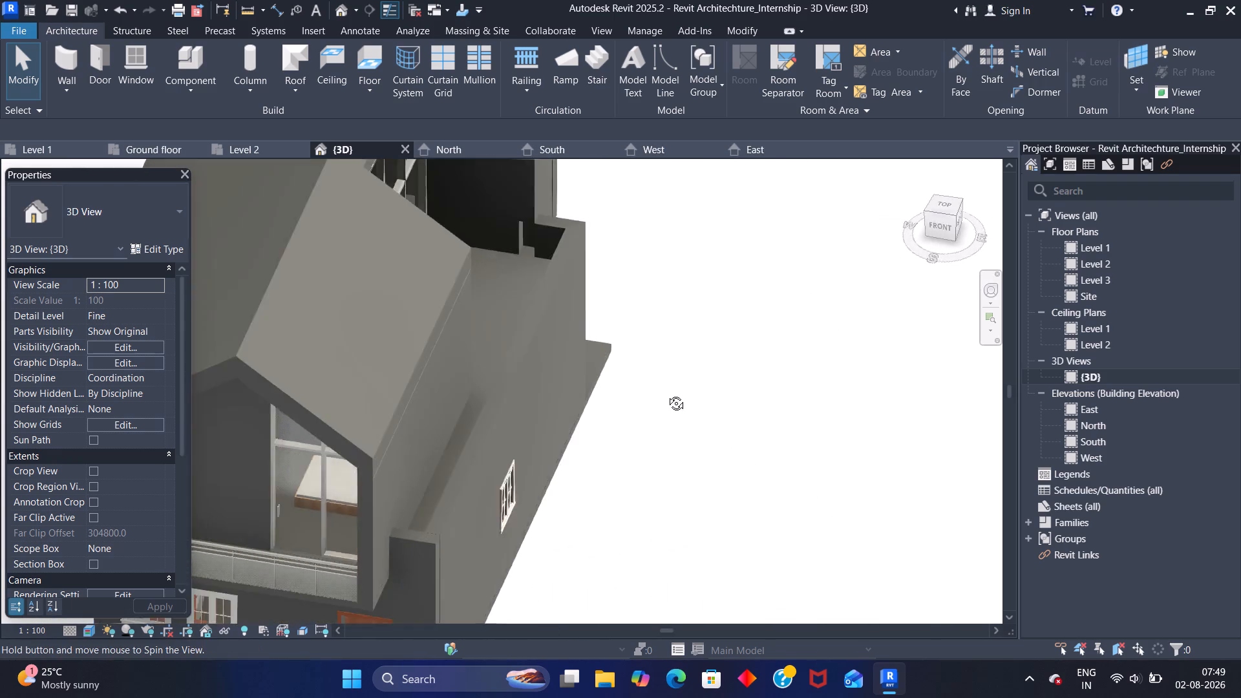
middle_click_drag(666, 394, 461, 320, "shift")
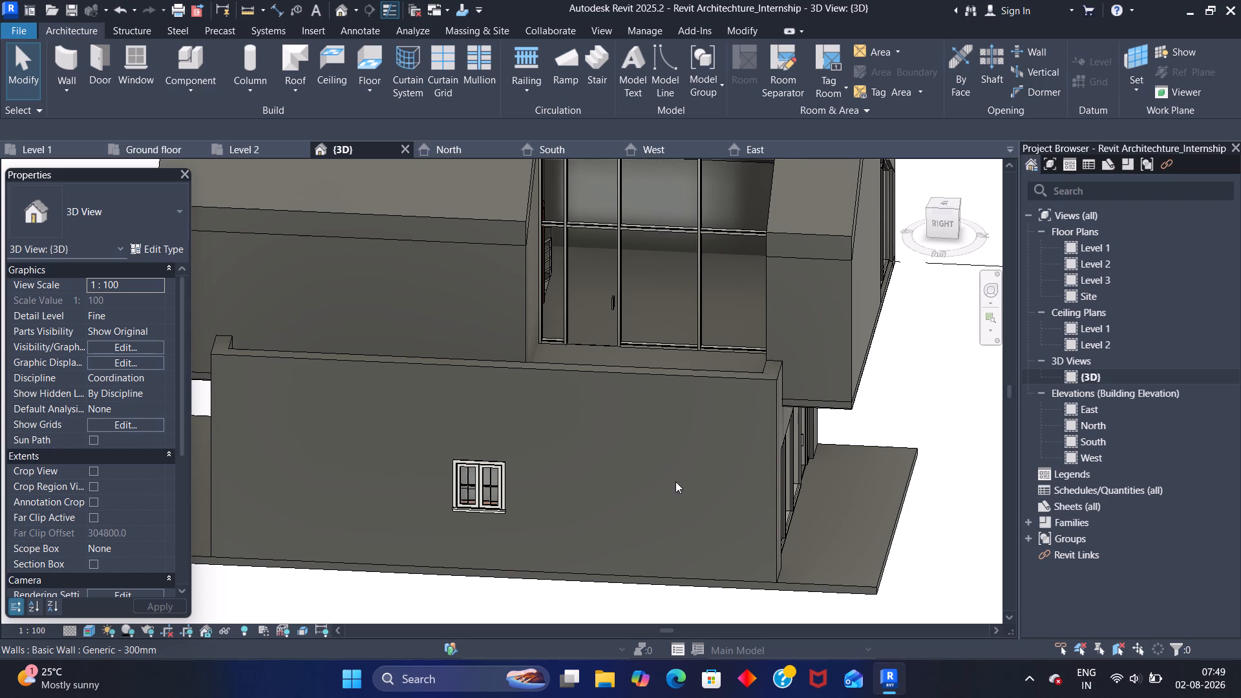
middle_click_drag(641, 465, 469, 335, "shift")
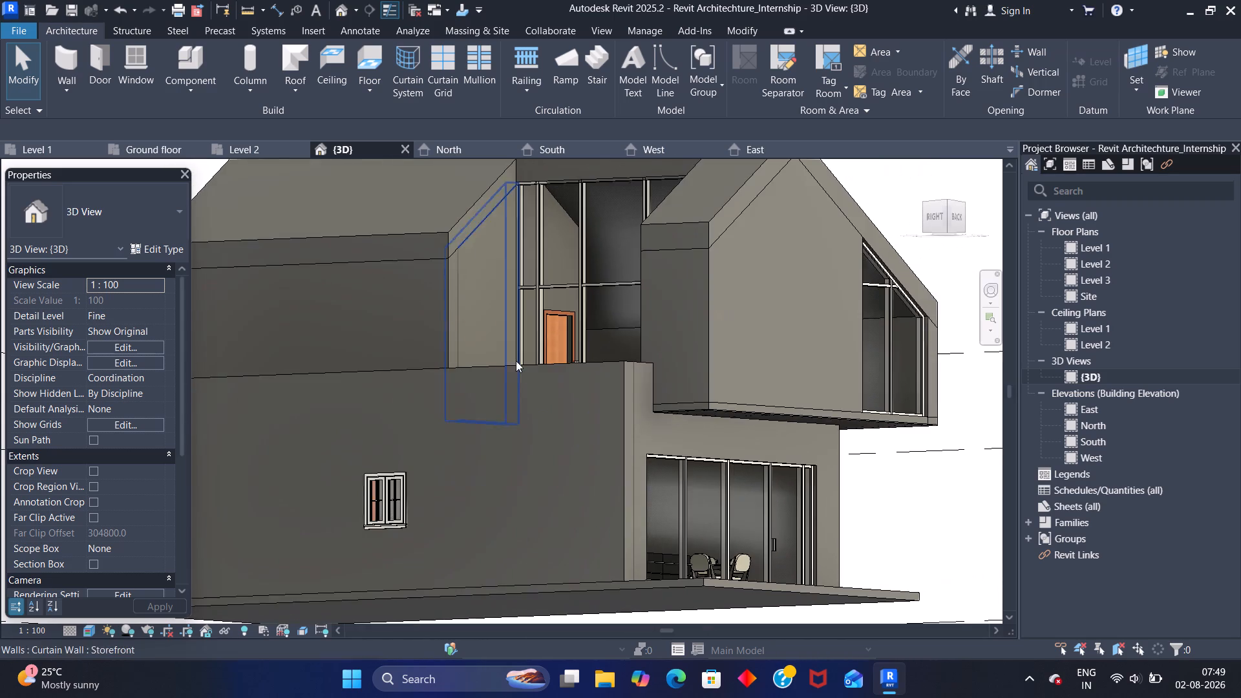
scroll(578, 428, "down", 2)
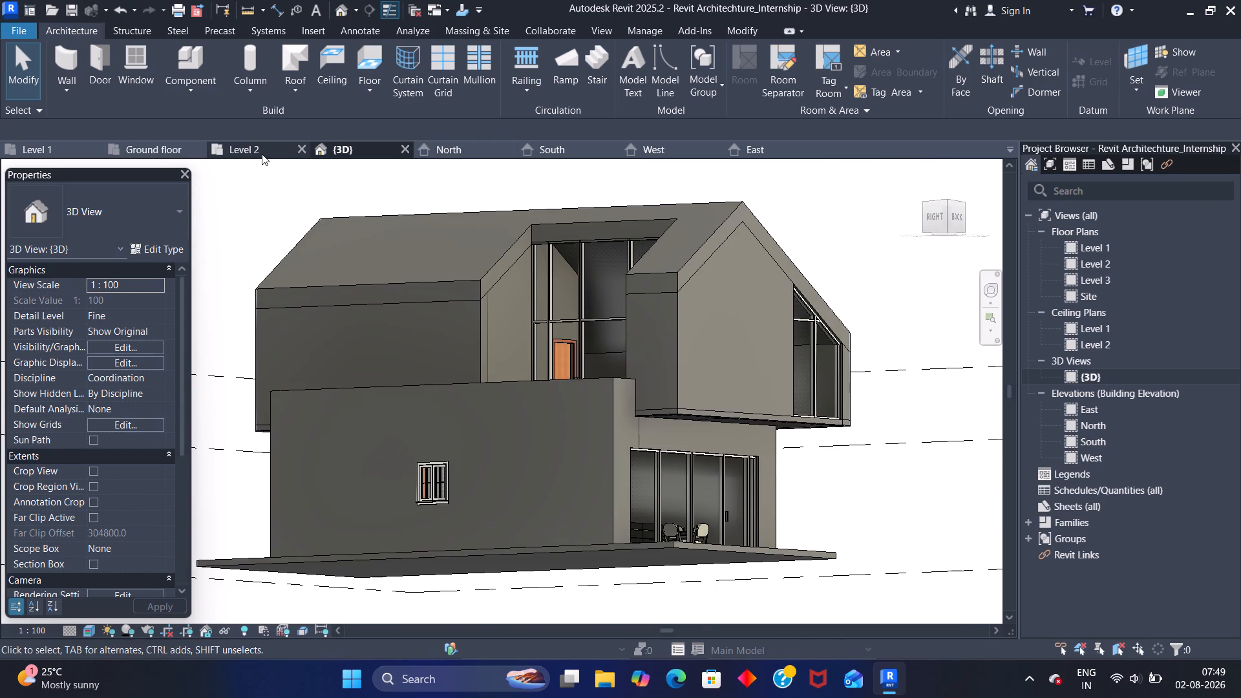
Review the Level 2 floor plan, including the bedroom, bathroom, stair and the open area beyond it.
double_click(262, 147)
scroll(425, 394, "down", 4)
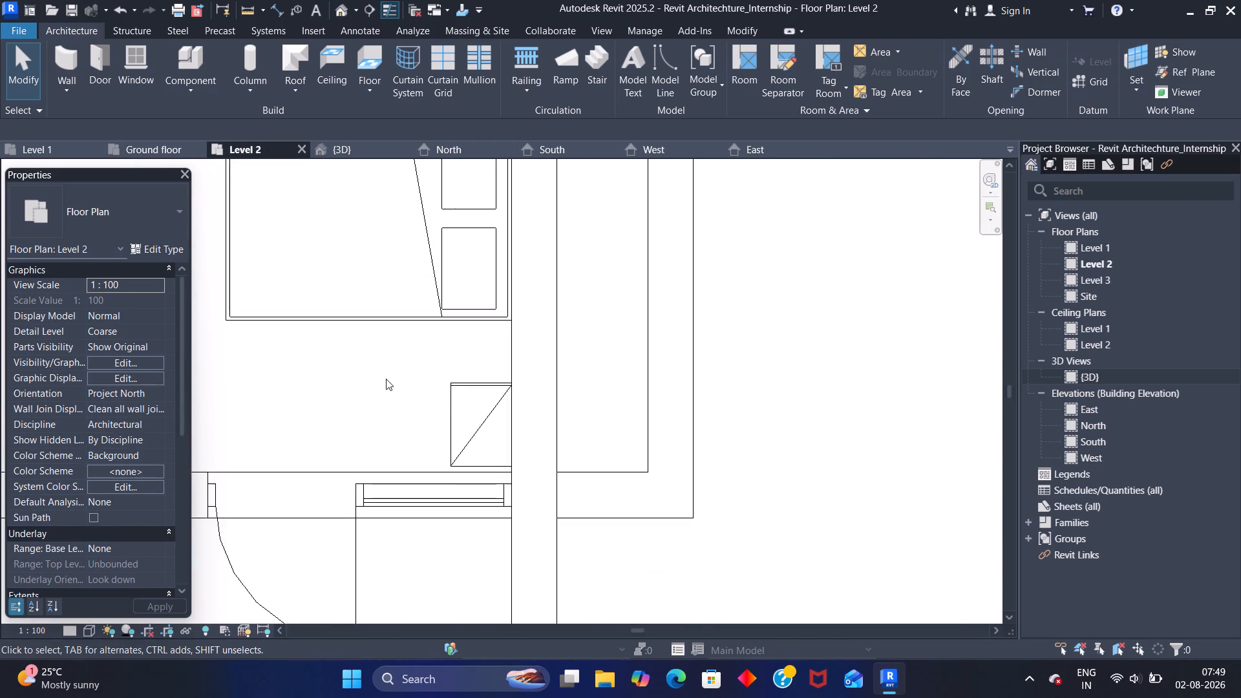
scroll(386, 379, "down", 5)
middle_click_drag(331, 377, 529, 425)
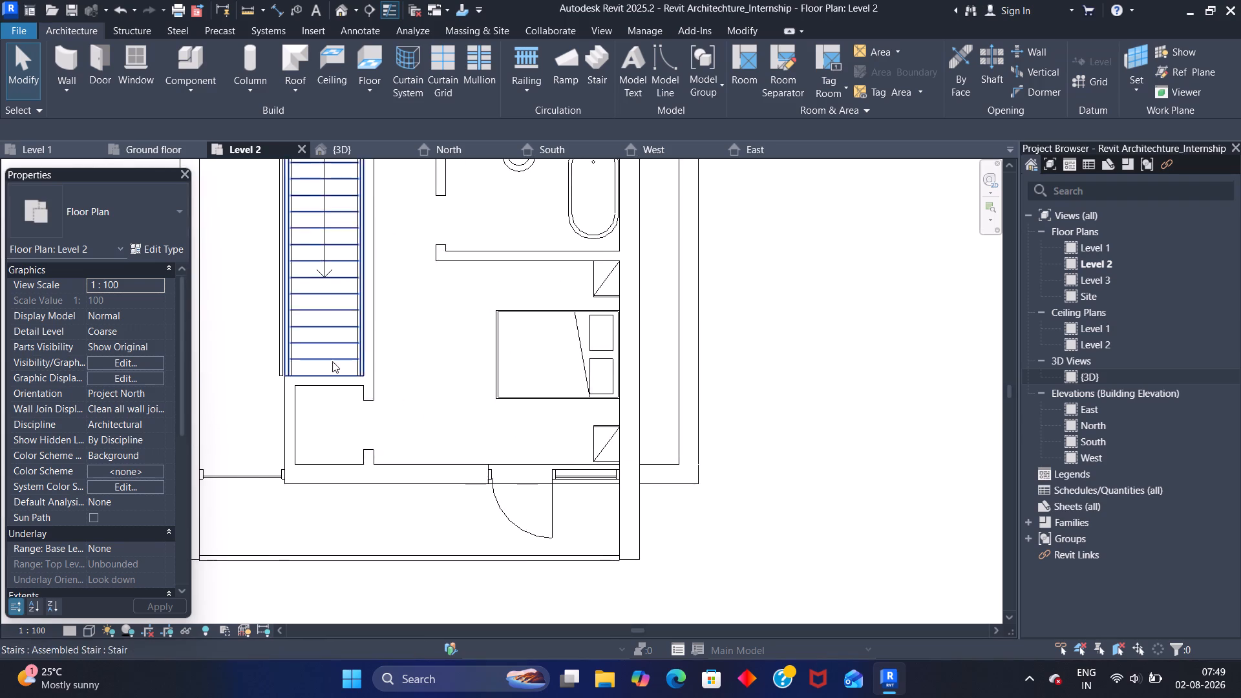
scroll(333, 361, "down", 3)
middle_click_drag(414, 320, 504, 429)
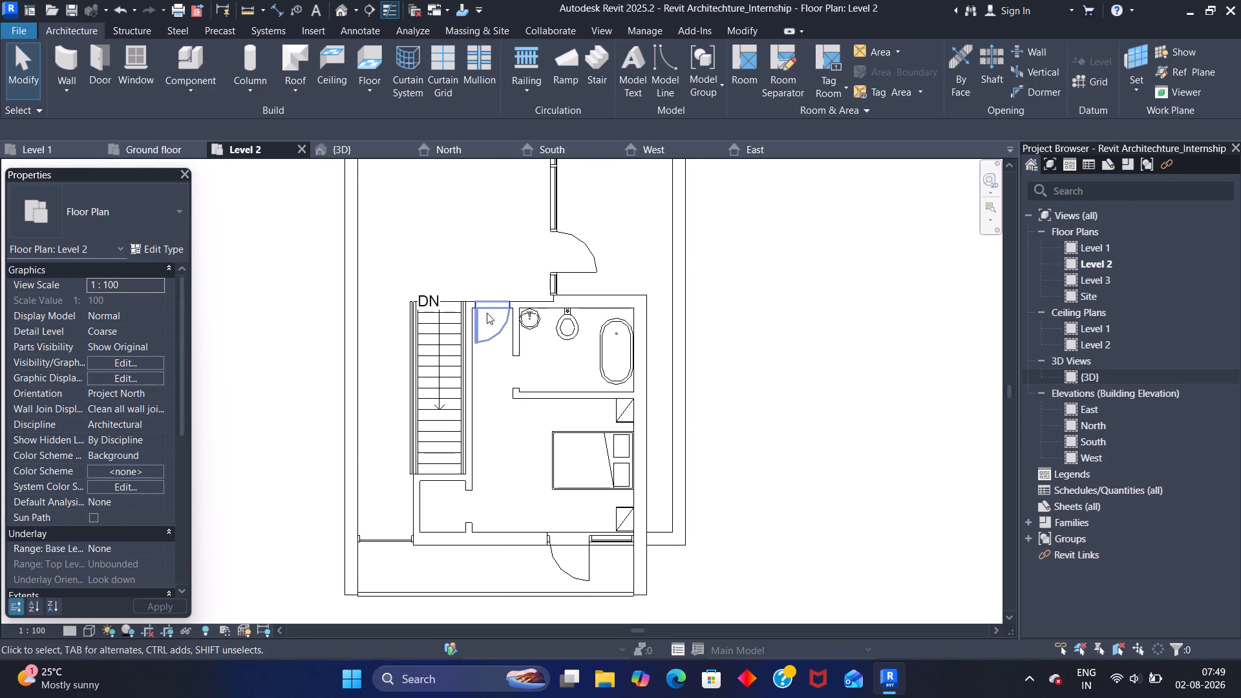
middle_click_drag(499, 298, 553, 426)
scroll(577, 379, "down", 1)
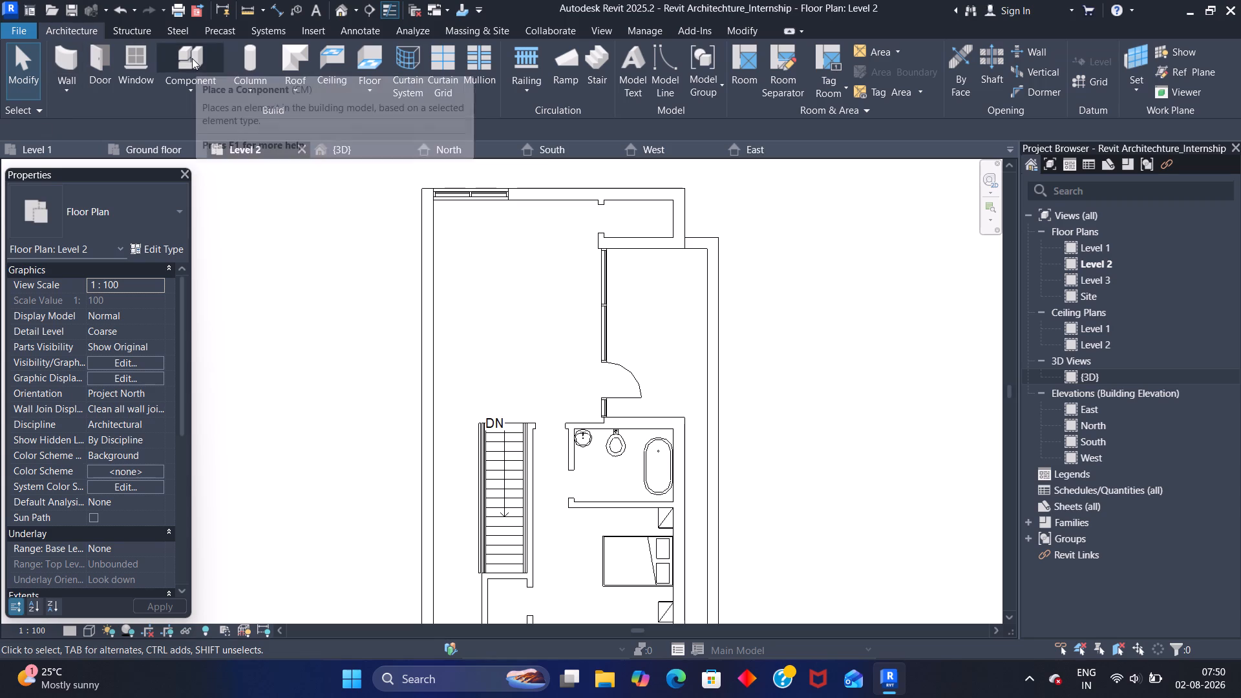
Review the Level 1 floor plan's furniture layout around the dining table, sofas, coffee table, stair and toilet.
left_click(69, 144)
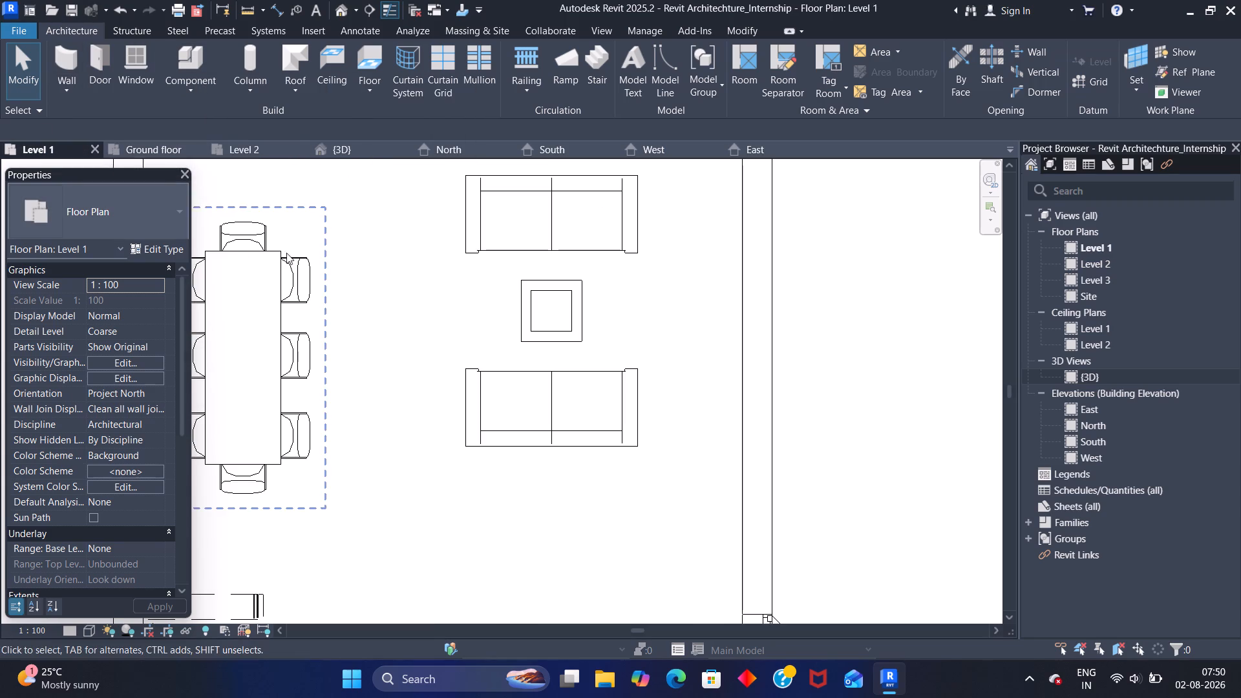
scroll(293, 253, "down", 2)
scroll(373, 295, "down", 1)
middle_click_drag(372, 429, 333, 252)
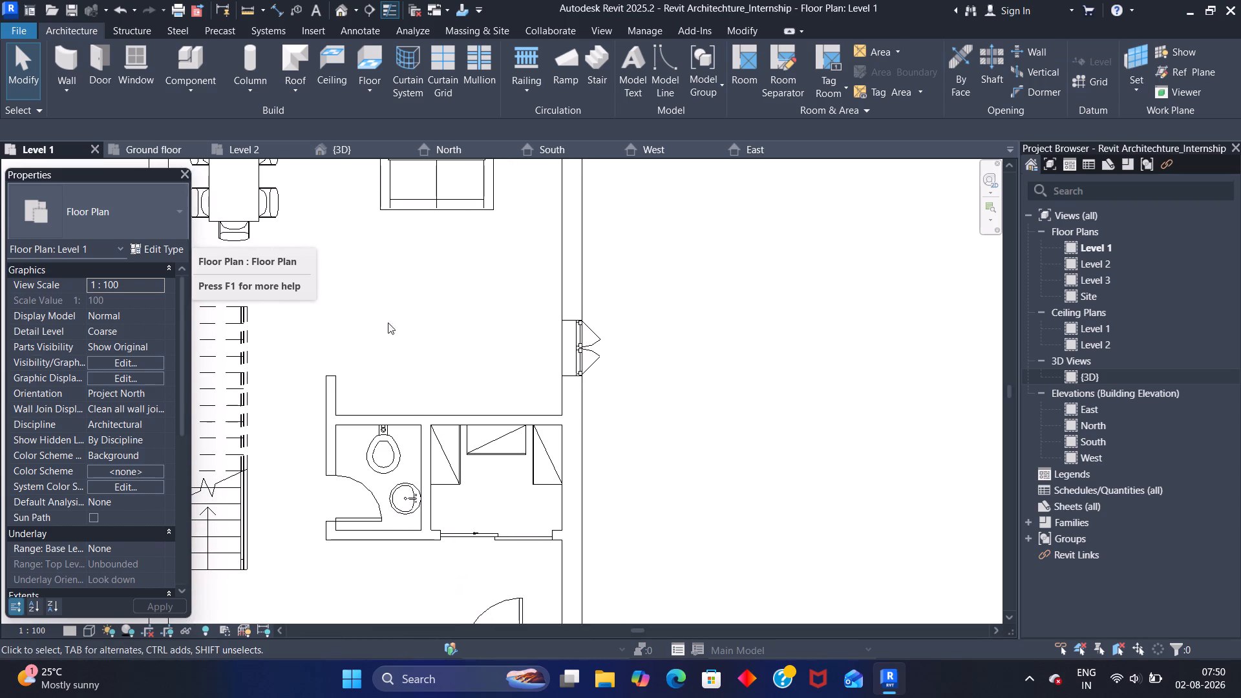
middle_click_drag(381, 334, 514, 409)
scroll(517, 404, "down", 4)
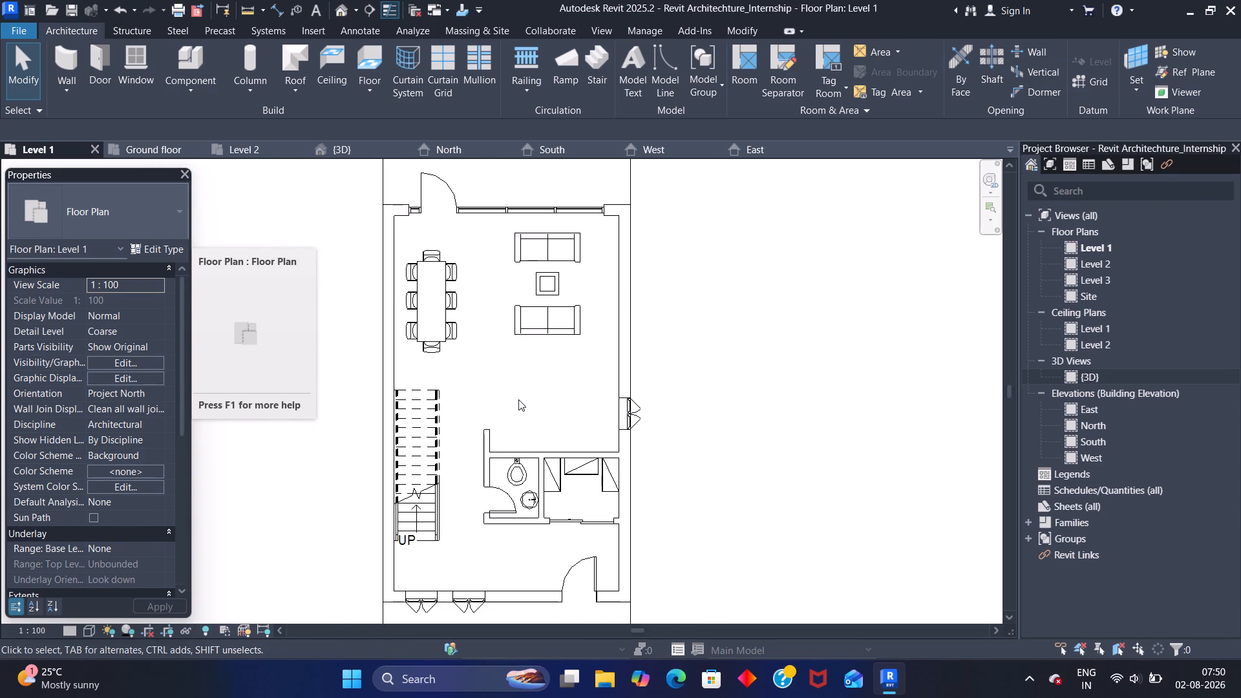
scroll(518, 399, "down", 1)
middle_click(521, 390)
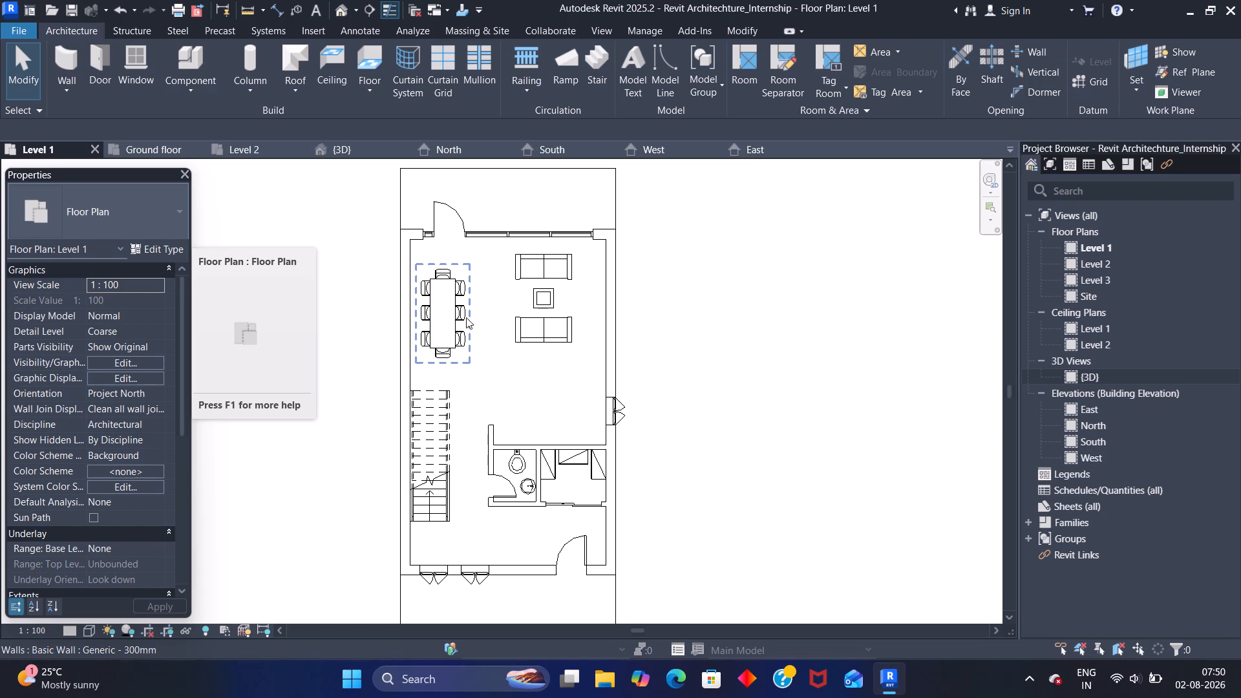
scroll(587, 301, "up", 8)
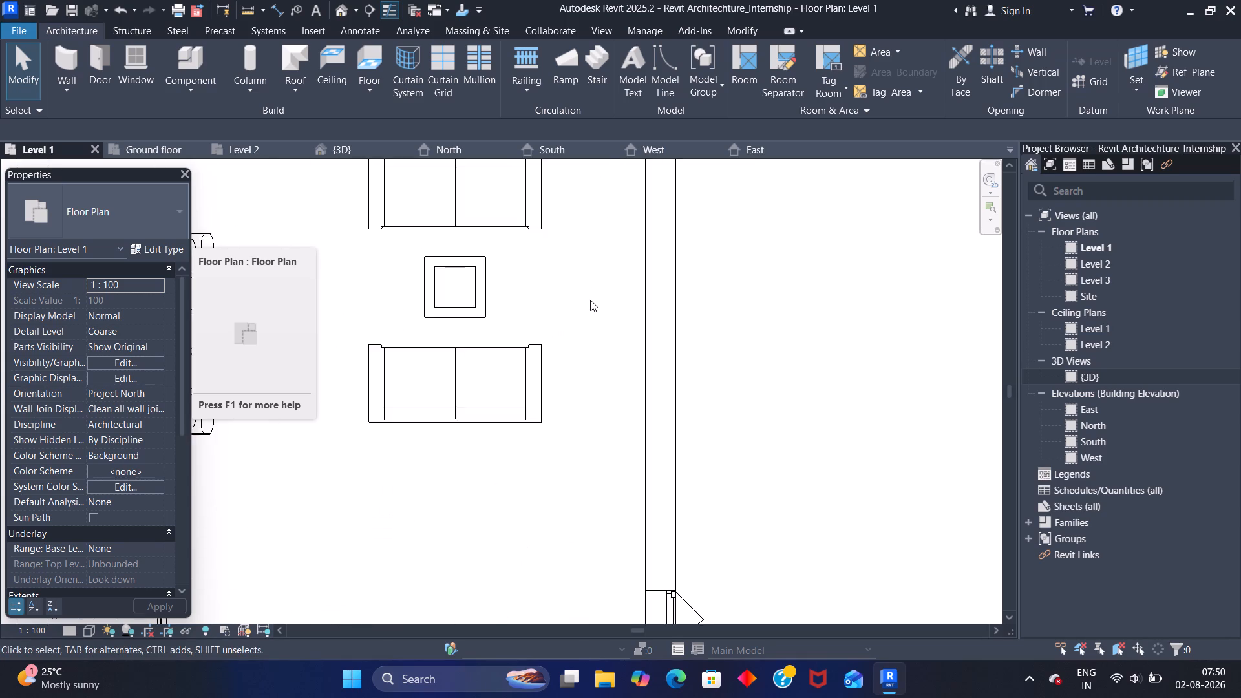
scroll(590, 300, "up", 3)
scroll(588, 299, "down", 10)
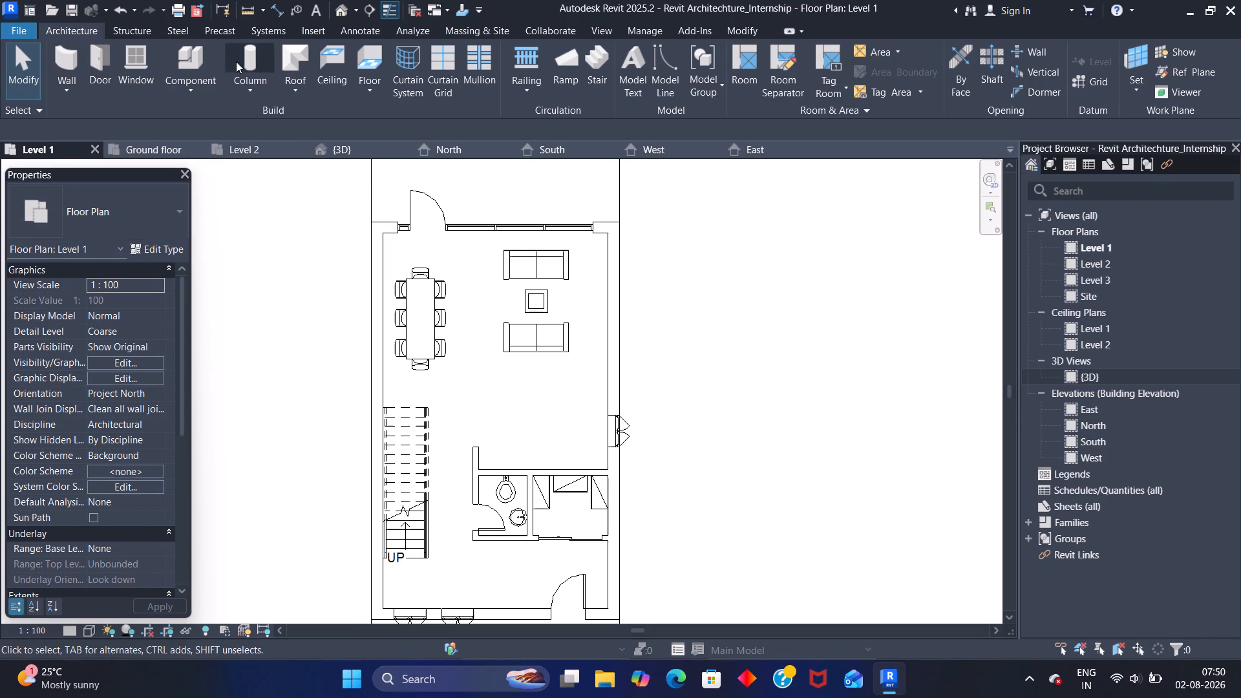
Start loading a component family and browse the US library folders, checking what the Furniture folder offers.
left_click(191, 55)
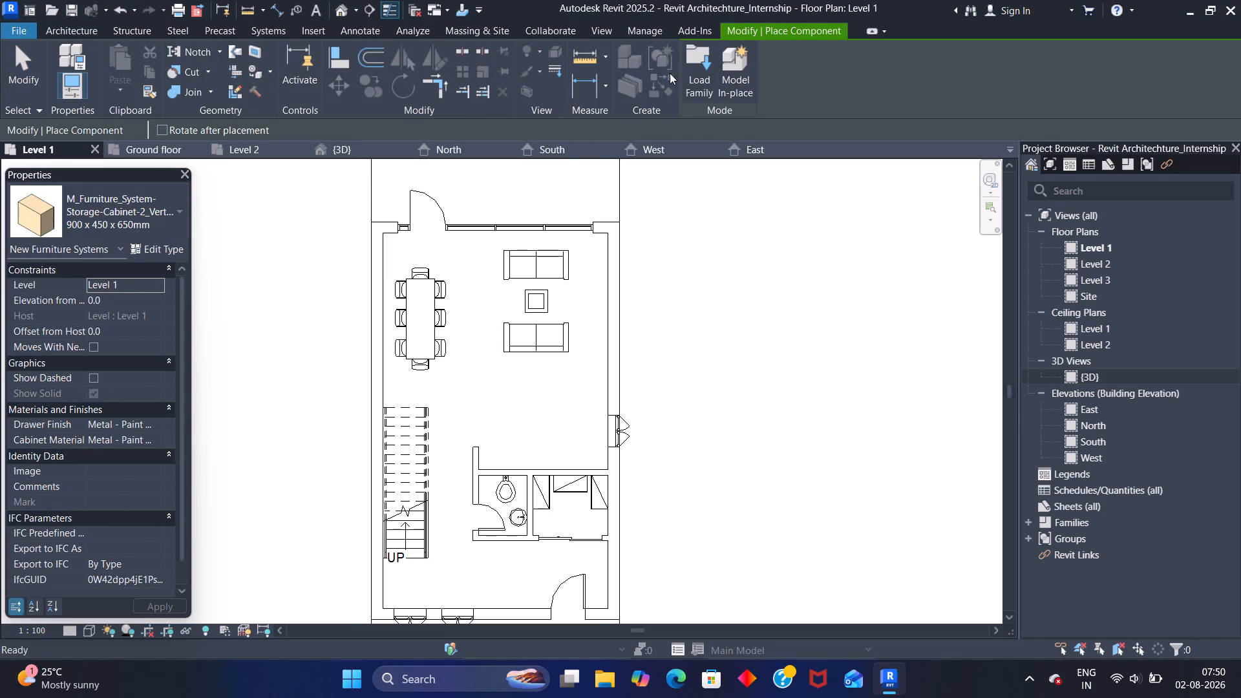
left_click(695, 74)
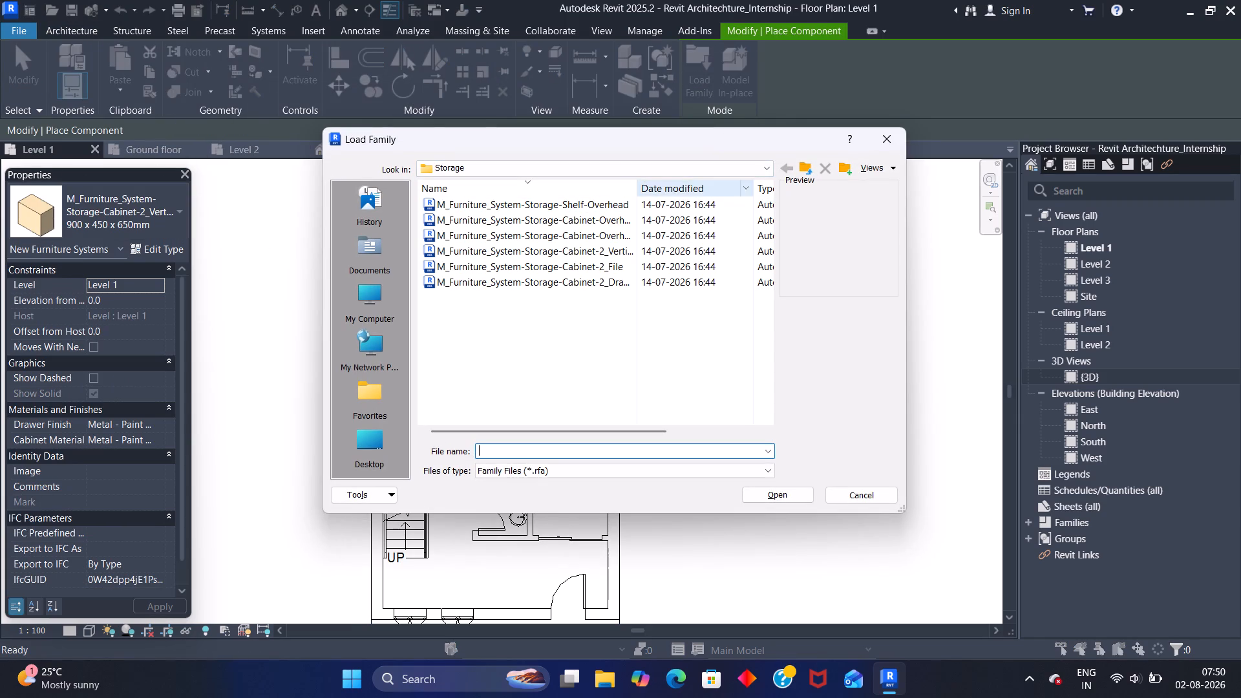
left_click(761, 166)
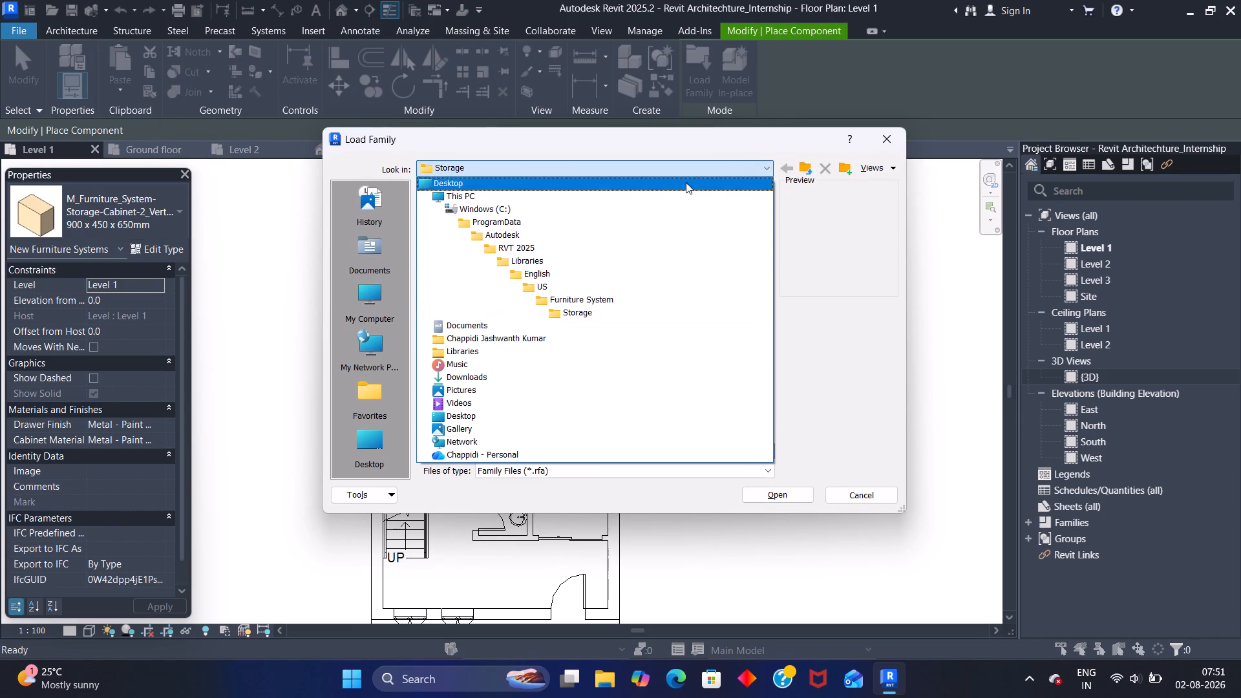
left_click(589, 297)
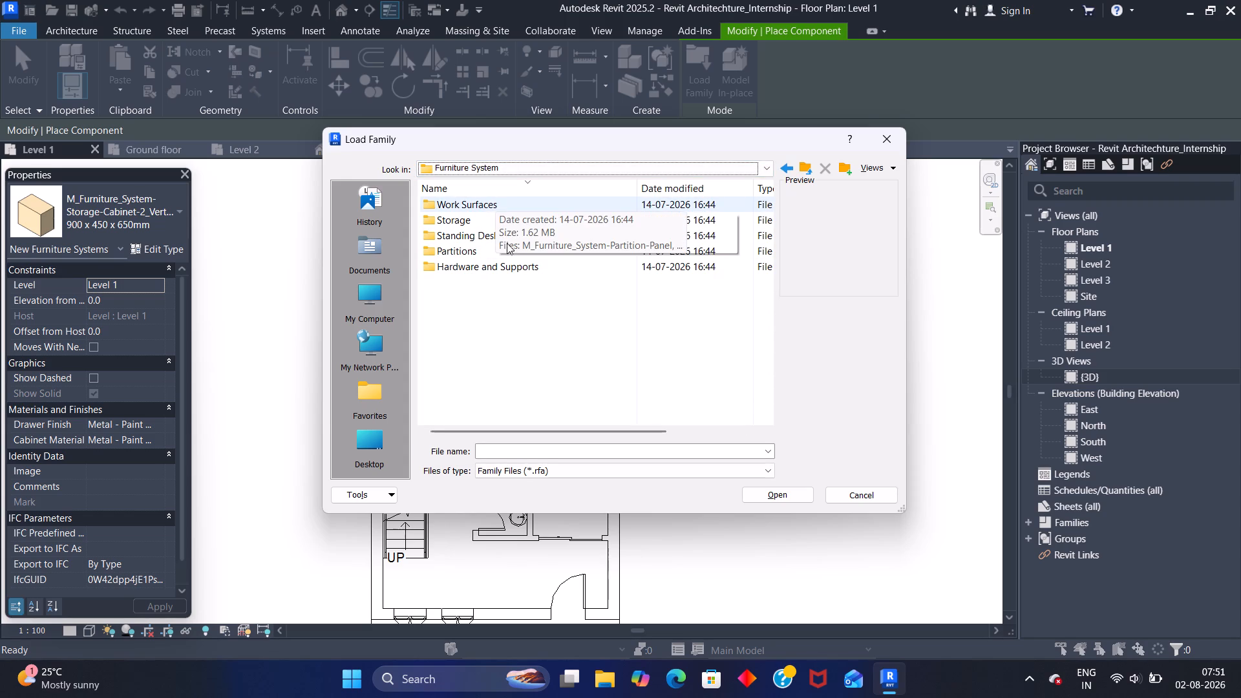
left_click(783, 175)
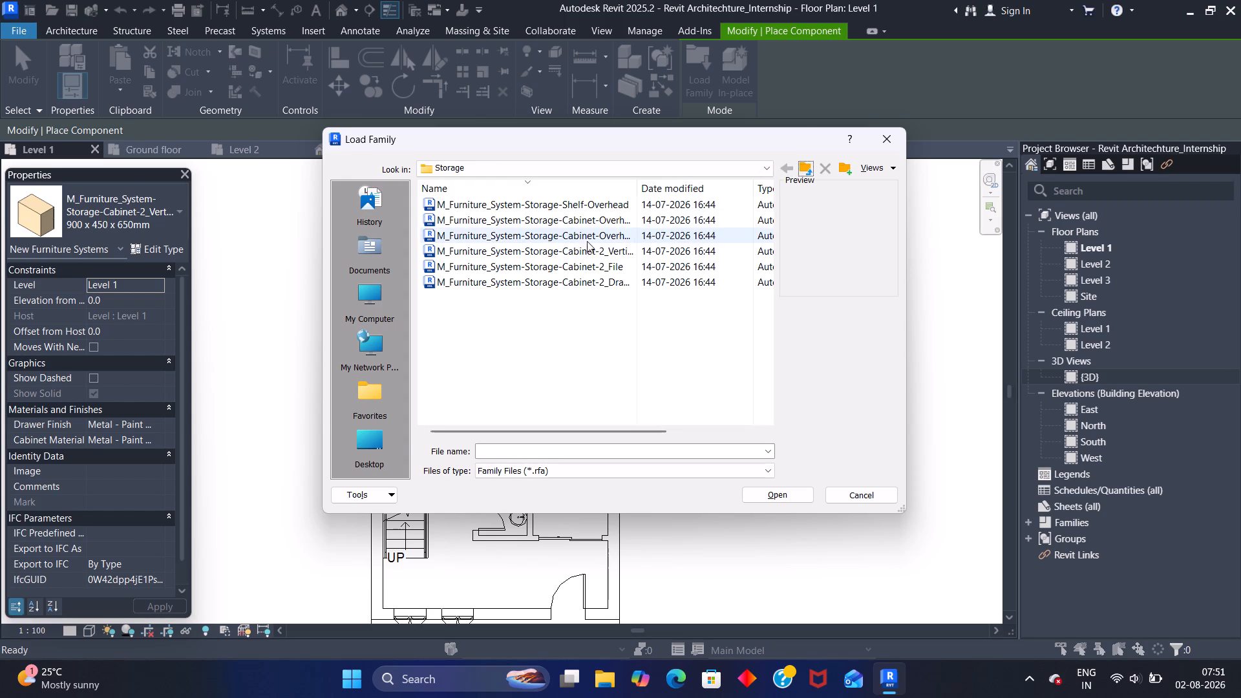
left_click(767, 169)
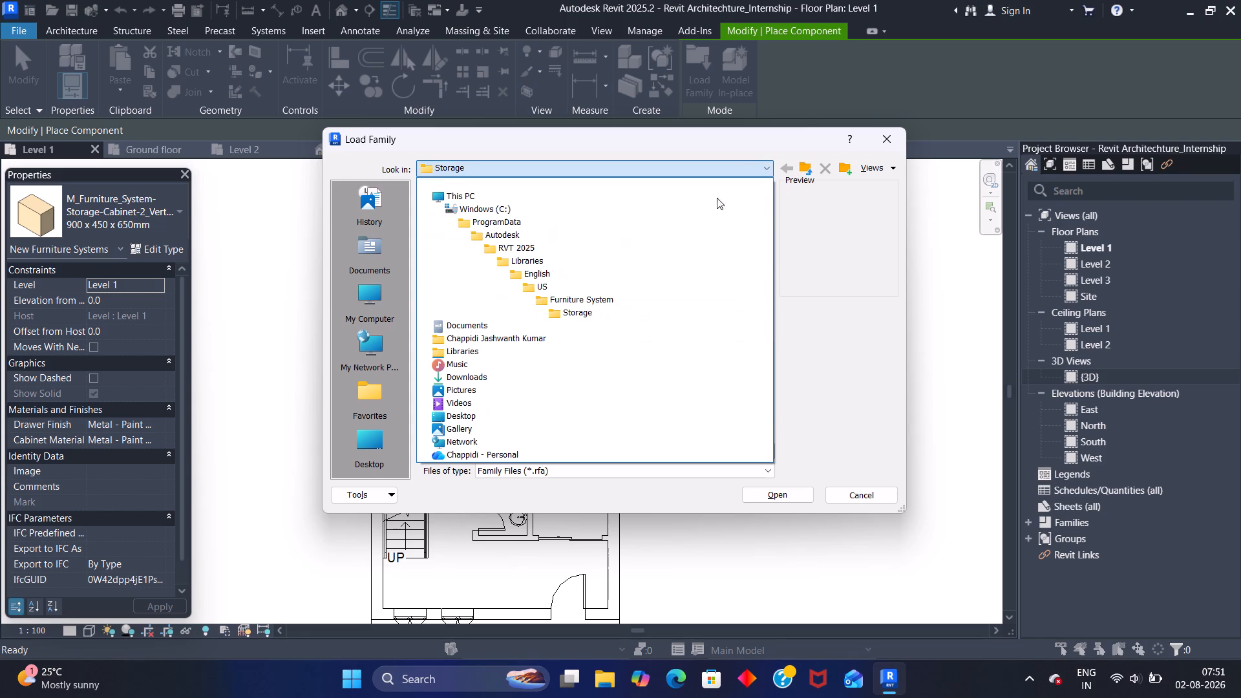
double_click(637, 284)
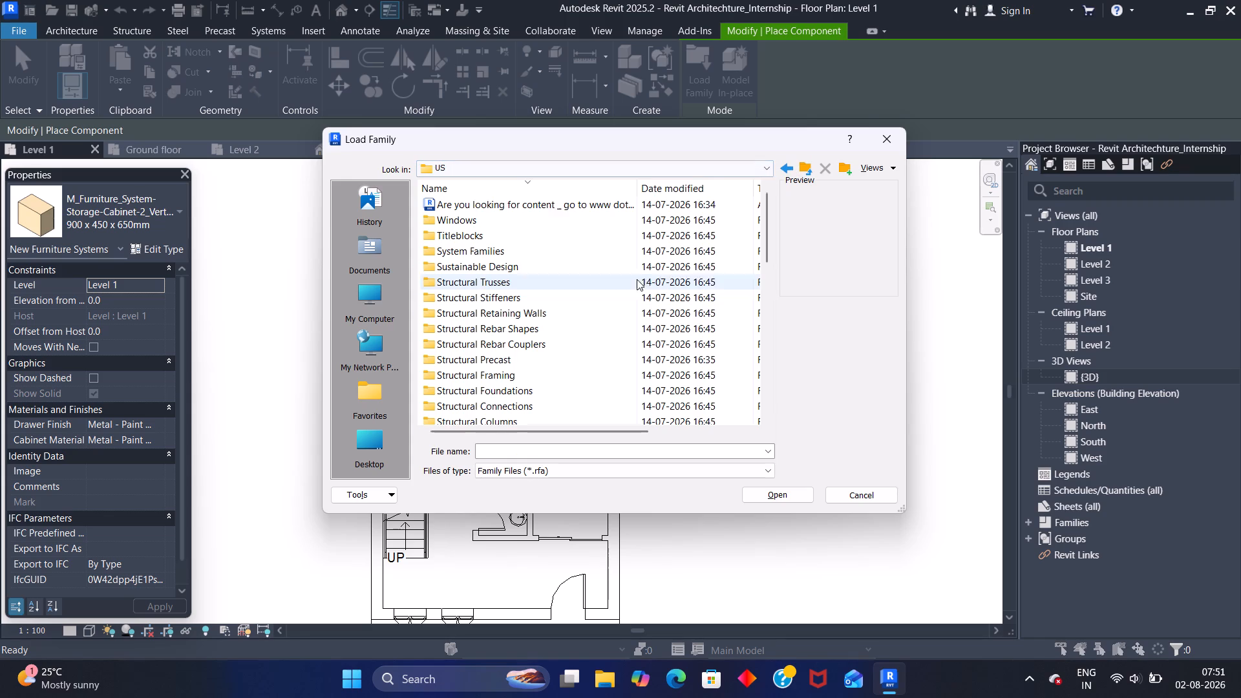
scroll(540, 292, "down", 5)
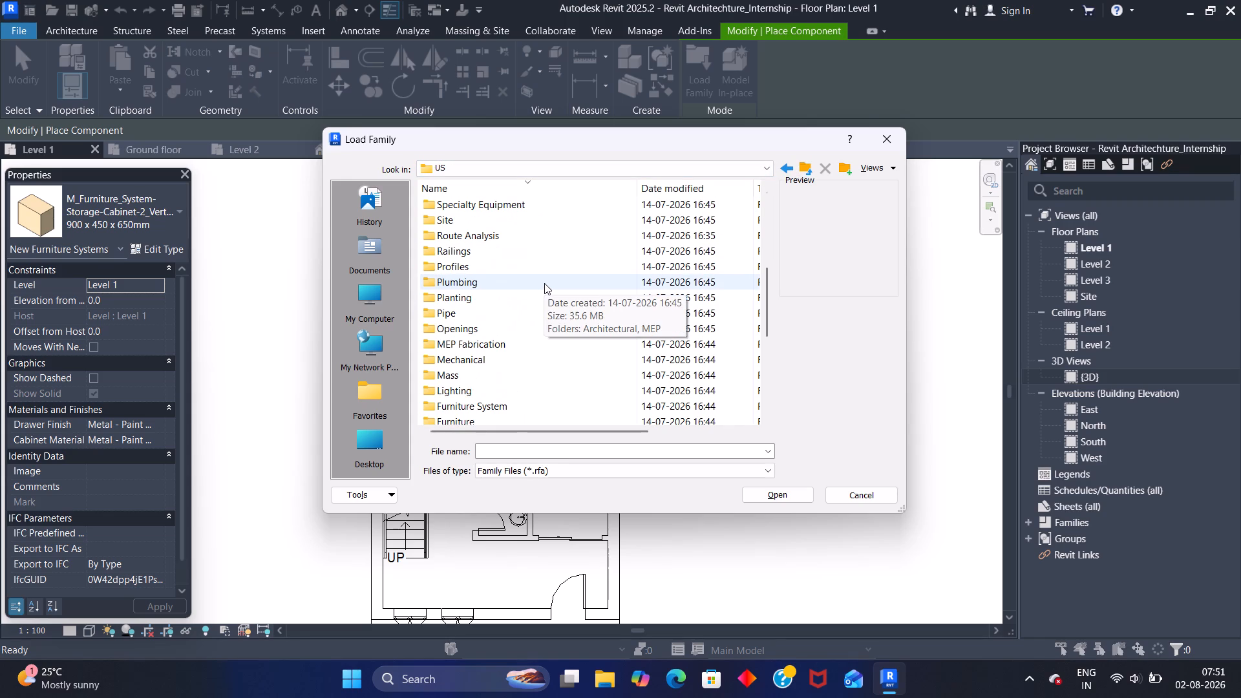
scroll(540, 304, "down", 1)
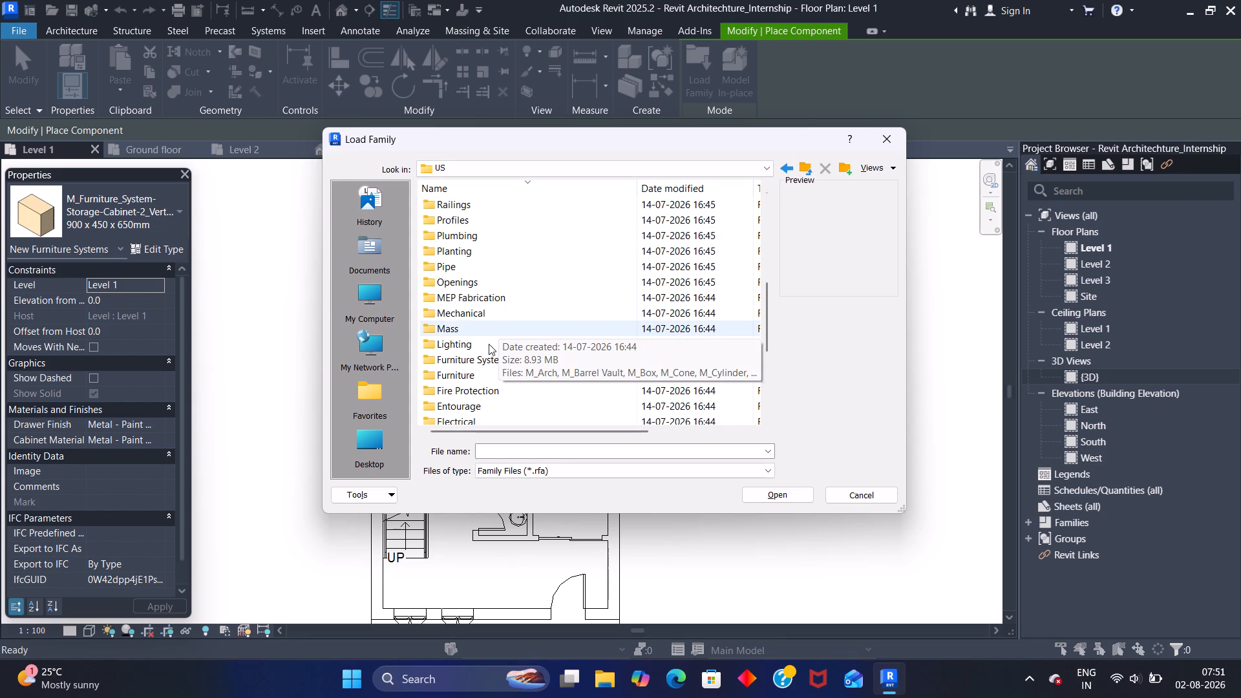
scroll(482, 350, "down", 2)
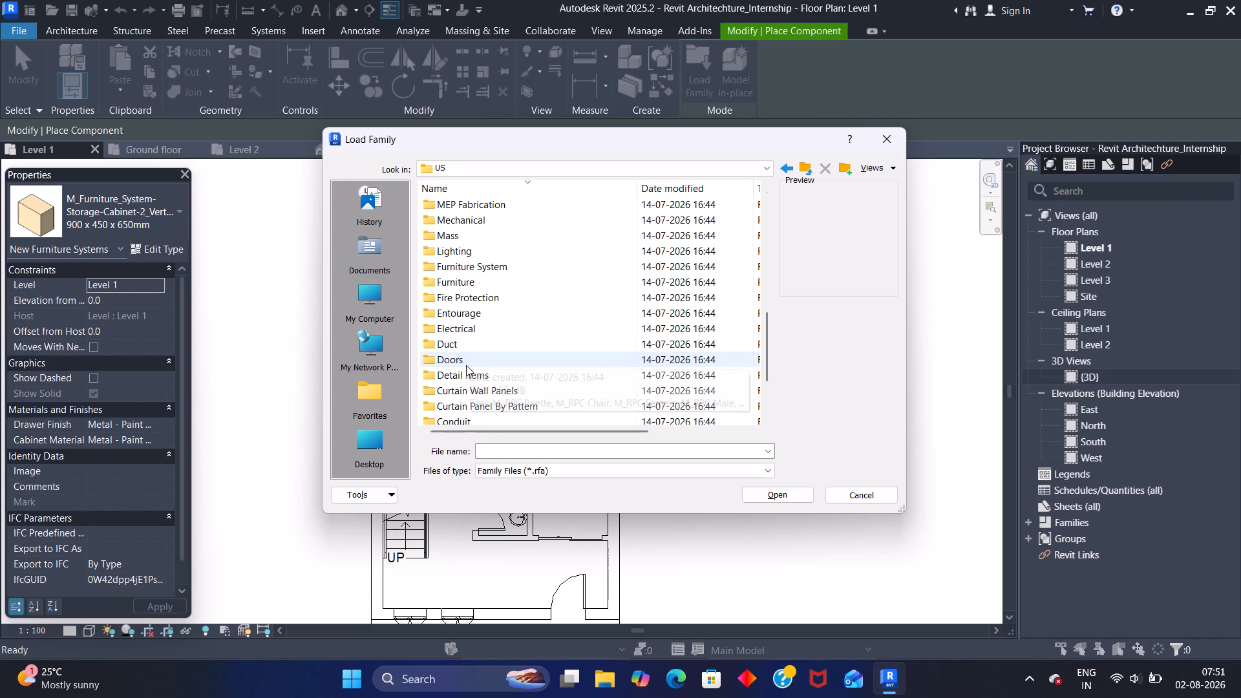
scroll(465, 372, "down", 2)
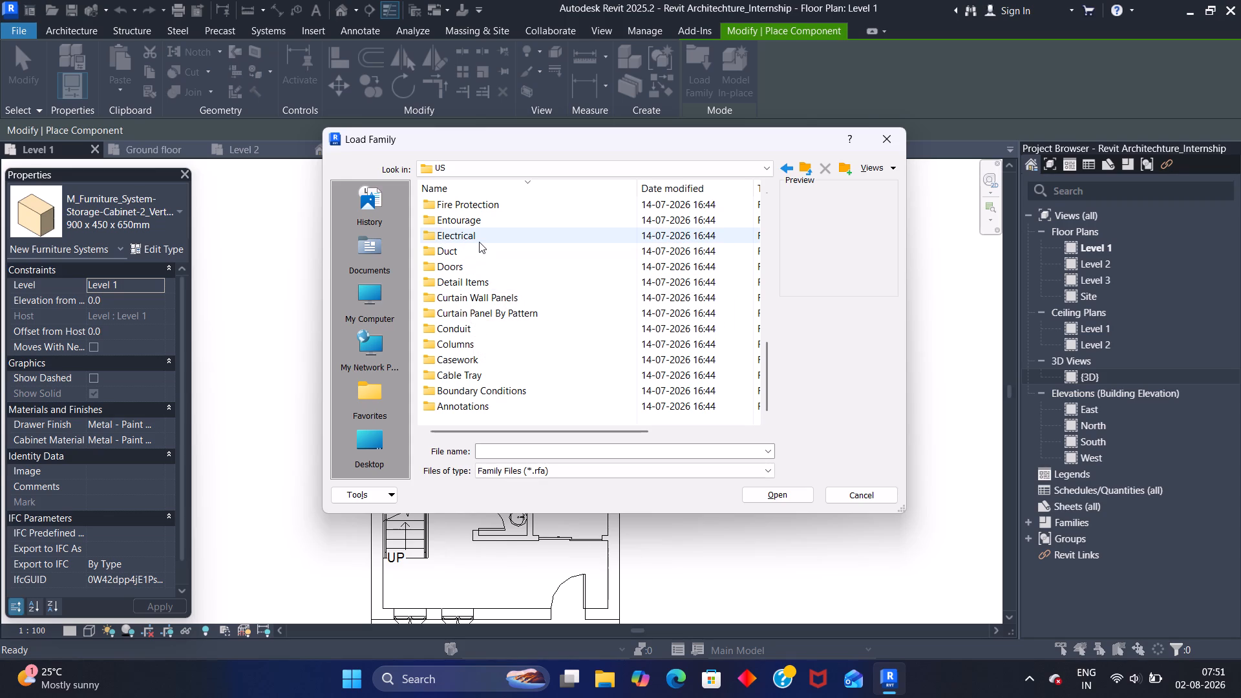
scroll(480, 238, "up", 1)
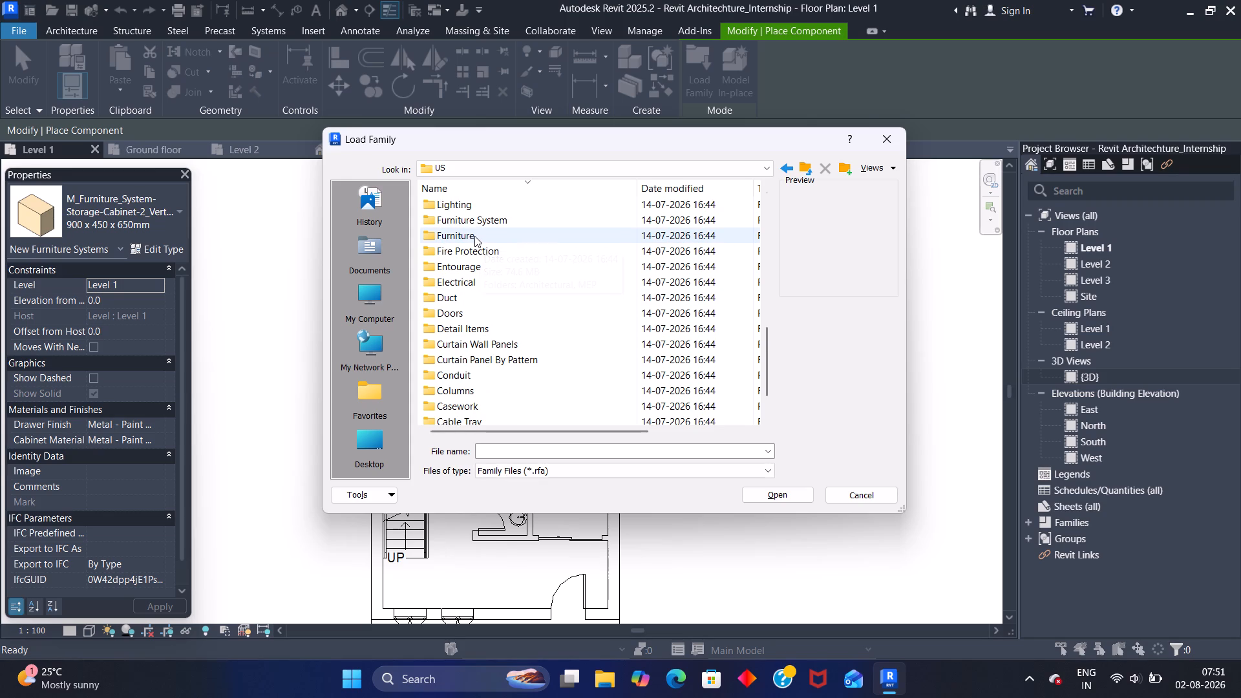
double_click(475, 238)
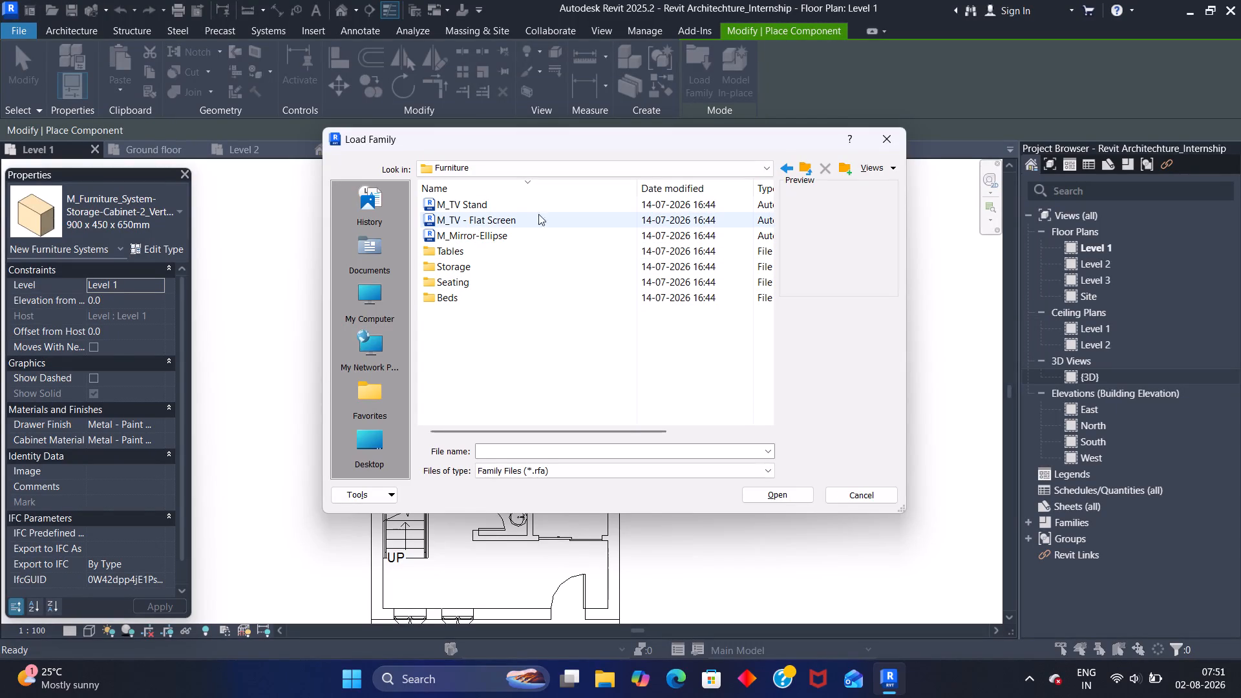
left_click(788, 171)
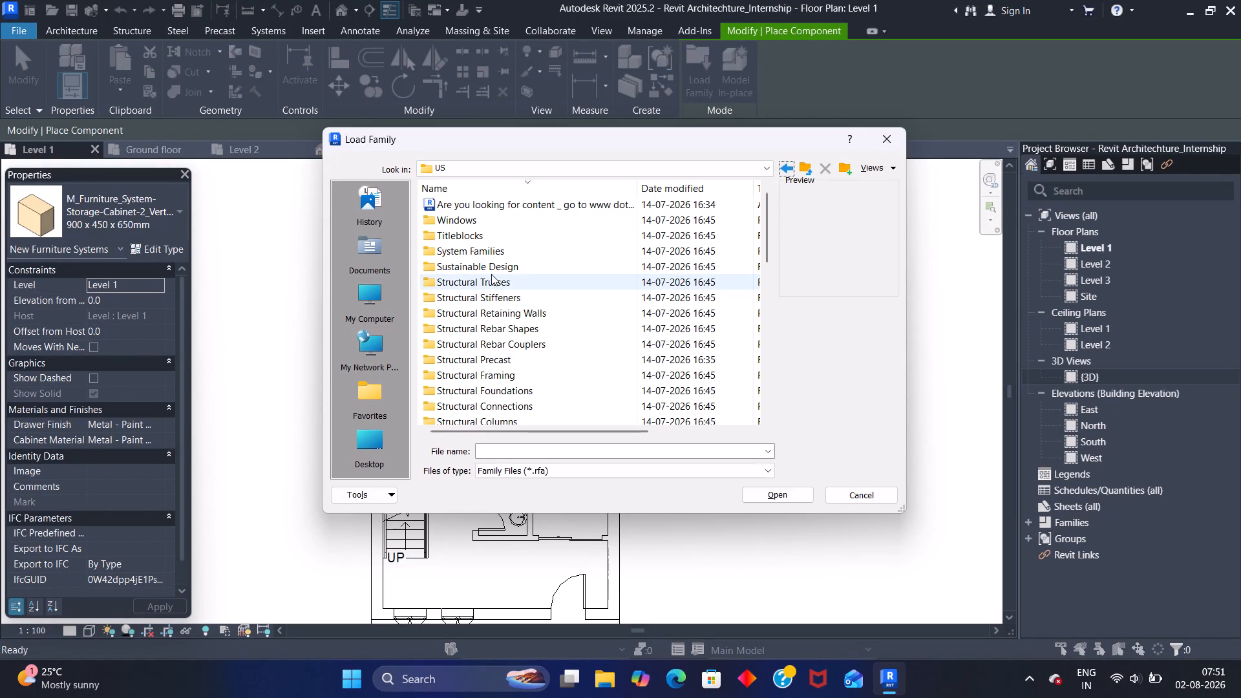
Look through the US library's Plumbing folder, checking its Architectural subfolder and the Equipment folder inside it.
scroll(480, 266, "down", 2)
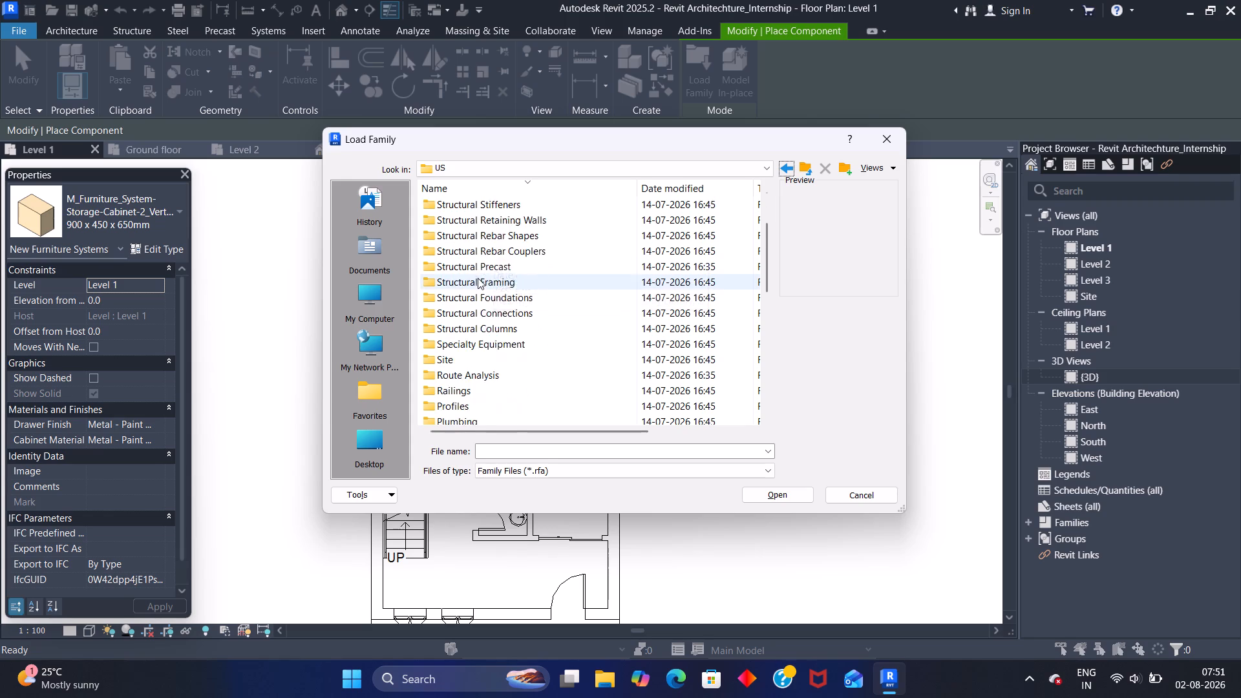
scroll(478, 278, "down", 2)
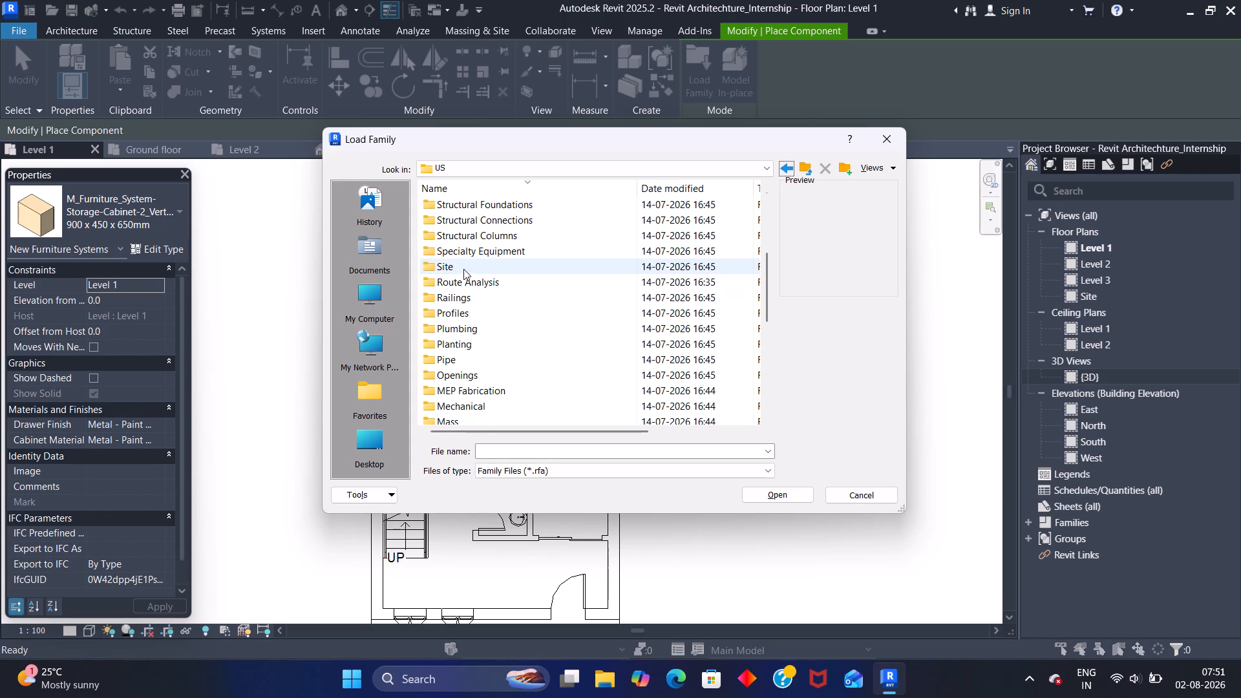
left_click(463, 330)
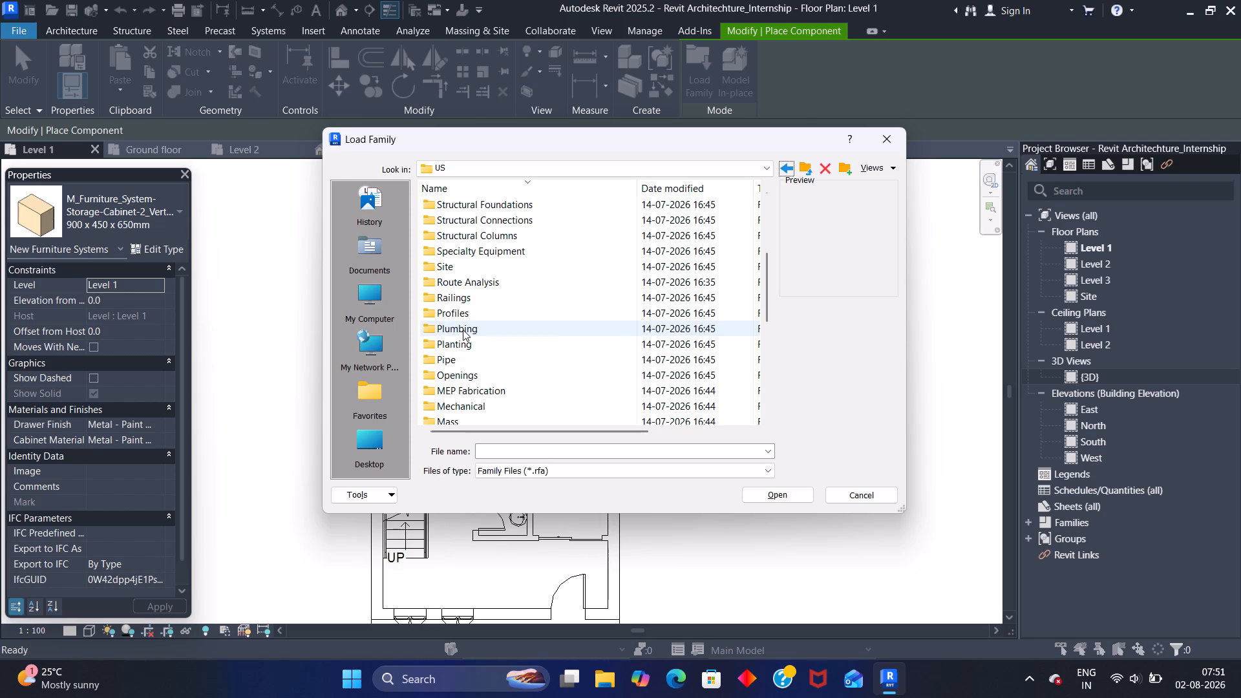
double_click(463, 330)
triple_click(496, 330)
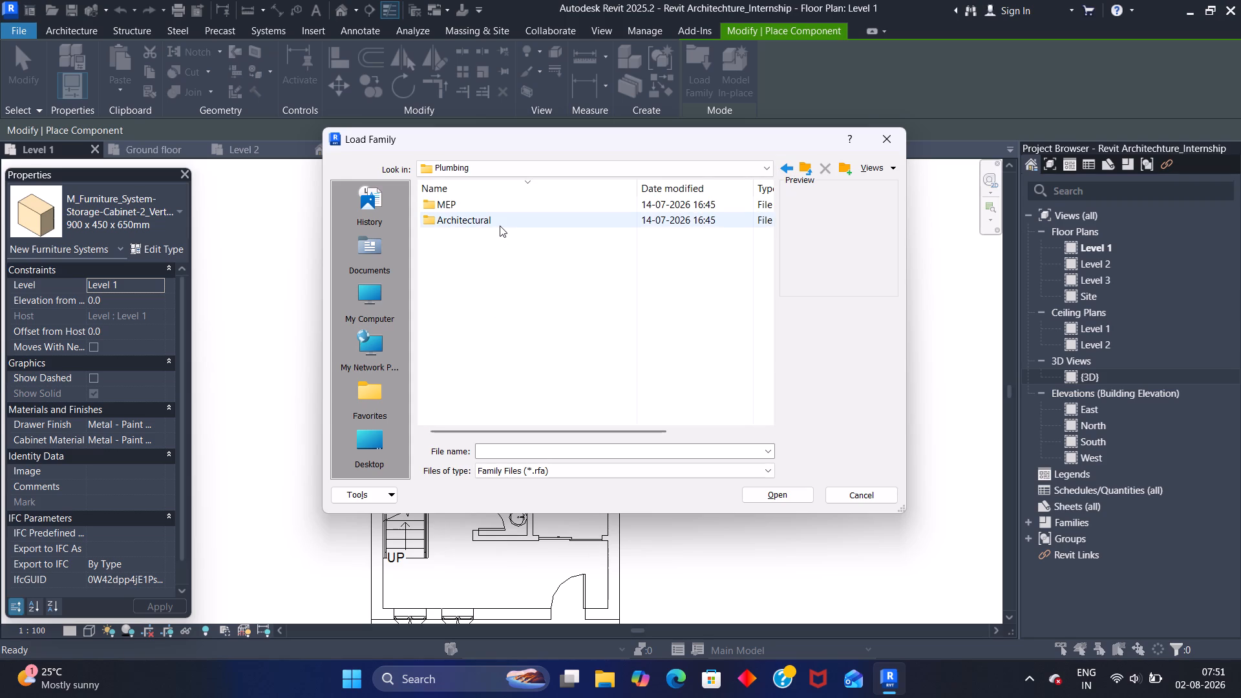
triple_click(500, 226)
left_click_drag(504, 224, 511, 224)
triple_click(573, 217)
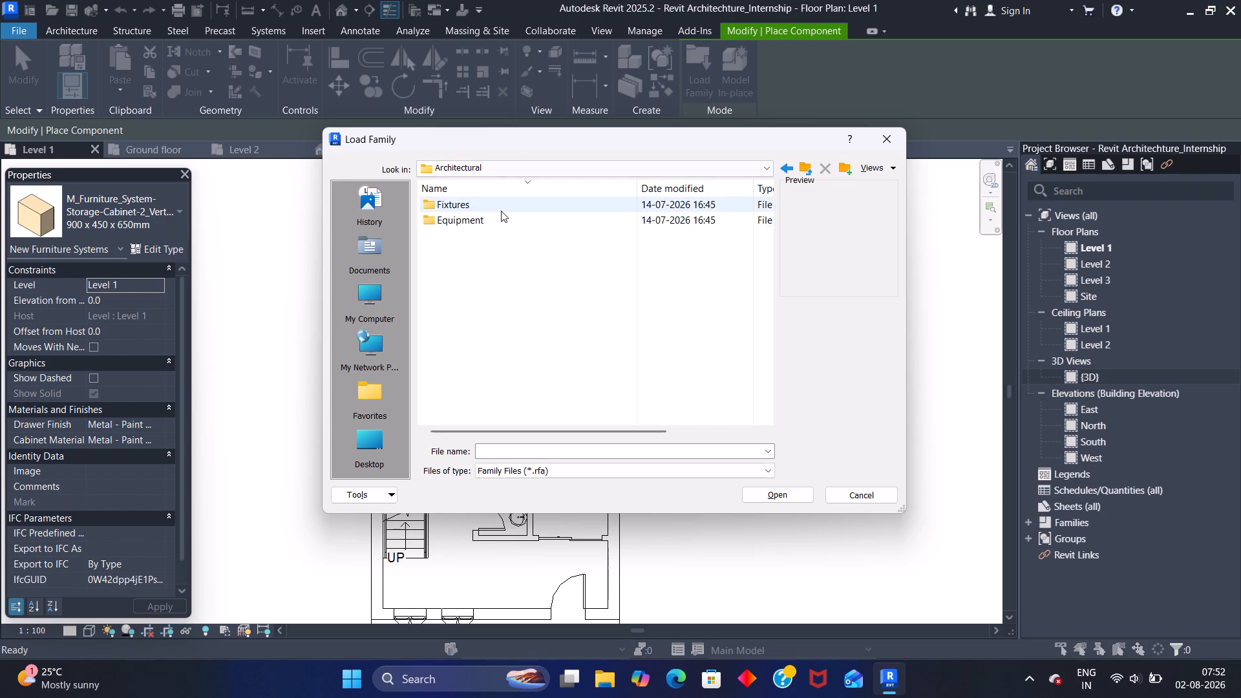
double_click(497, 225)
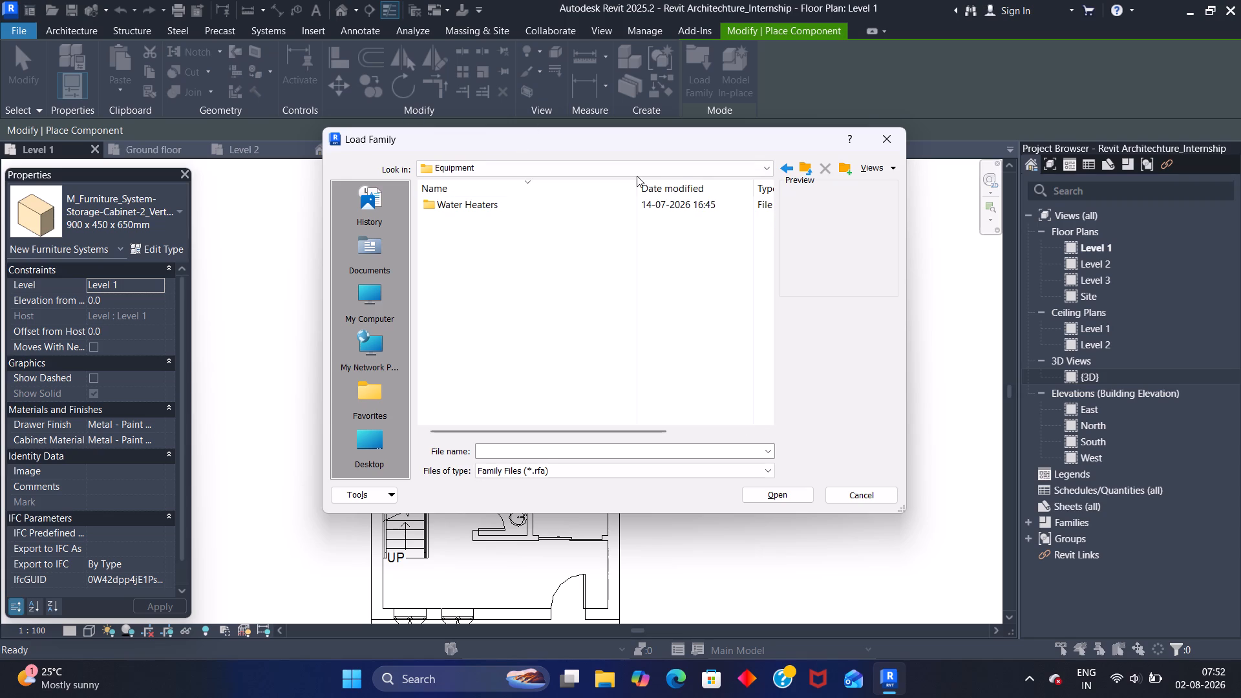
left_click(785, 169)
left_click(785, 166)
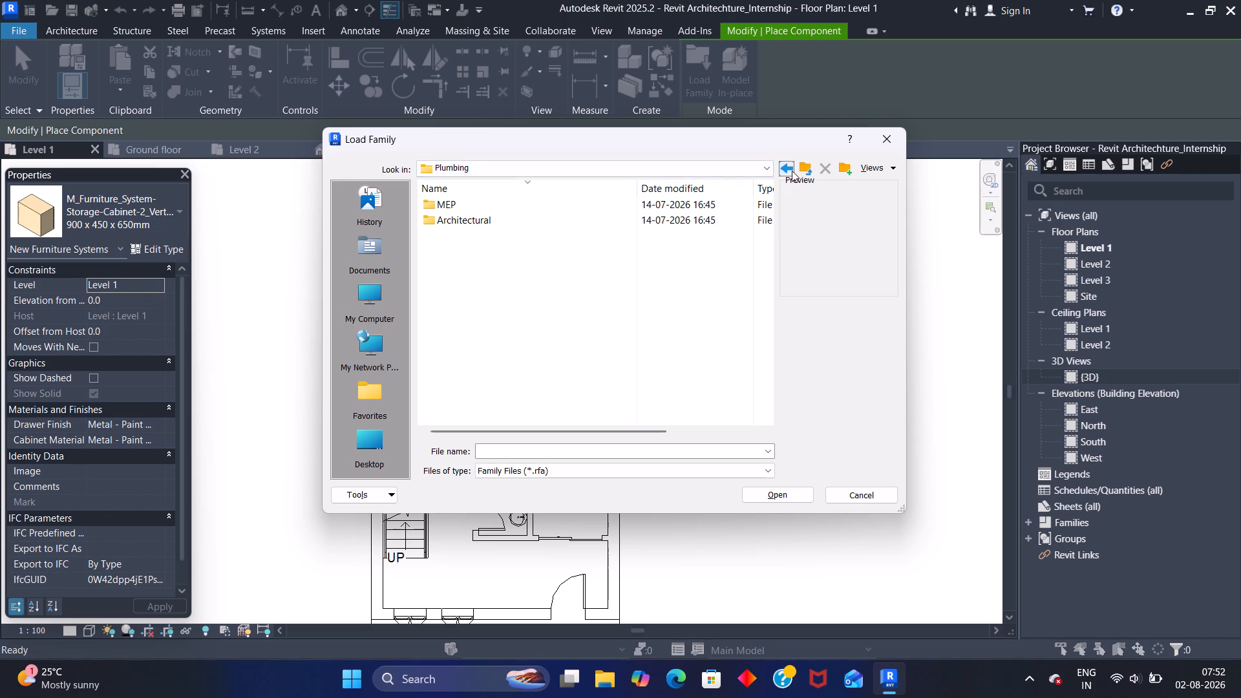
left_click(794, 171)
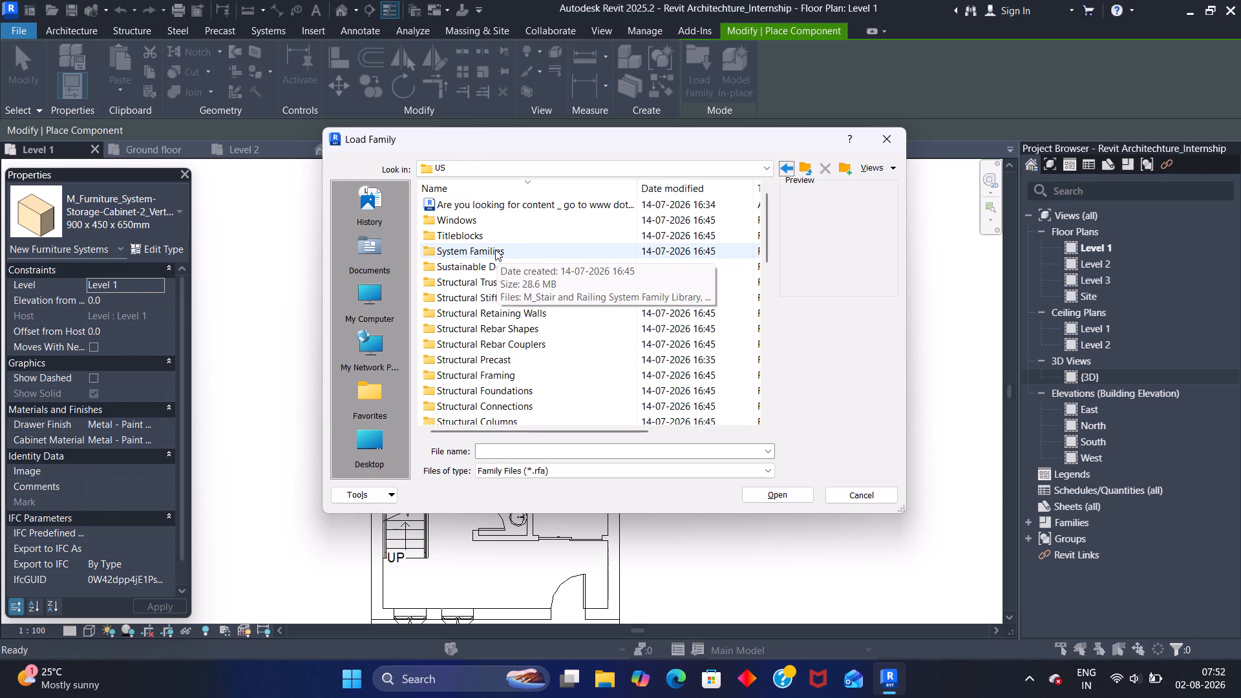
Check the System Families folder and browse the remaining US library folders as far as Furniture System.
double_click(495, 249)
left_click(789, 168)
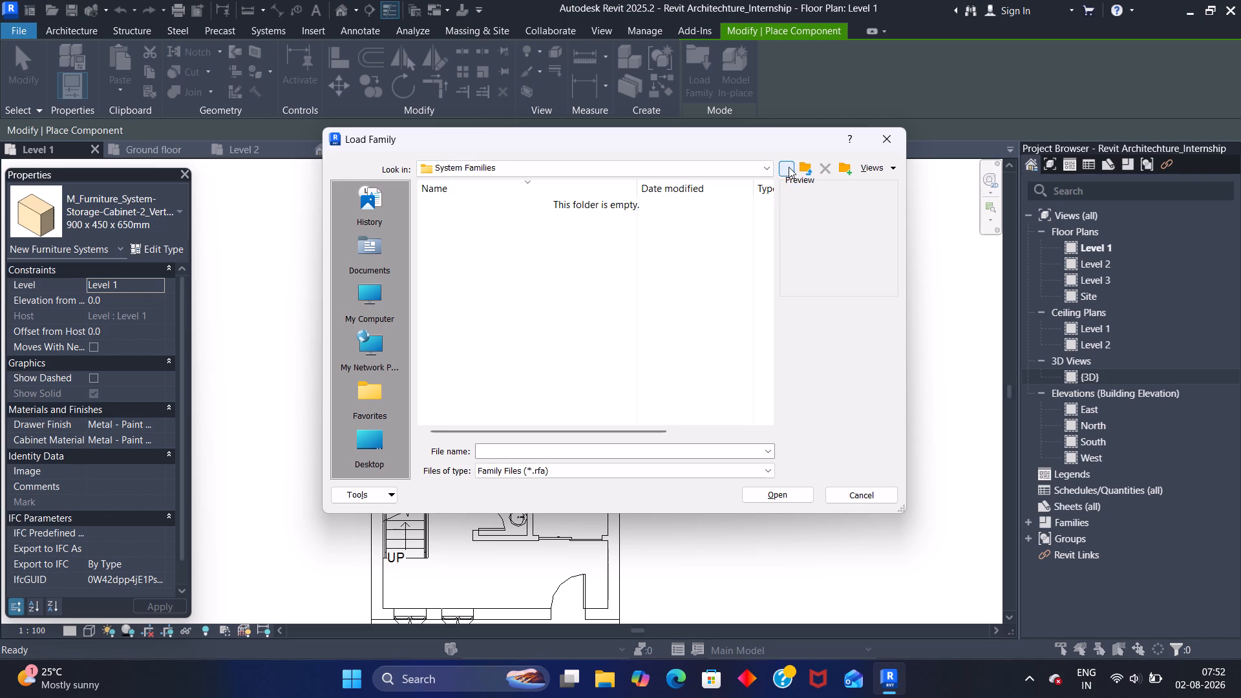
scroll(542, 344, "down", 2)
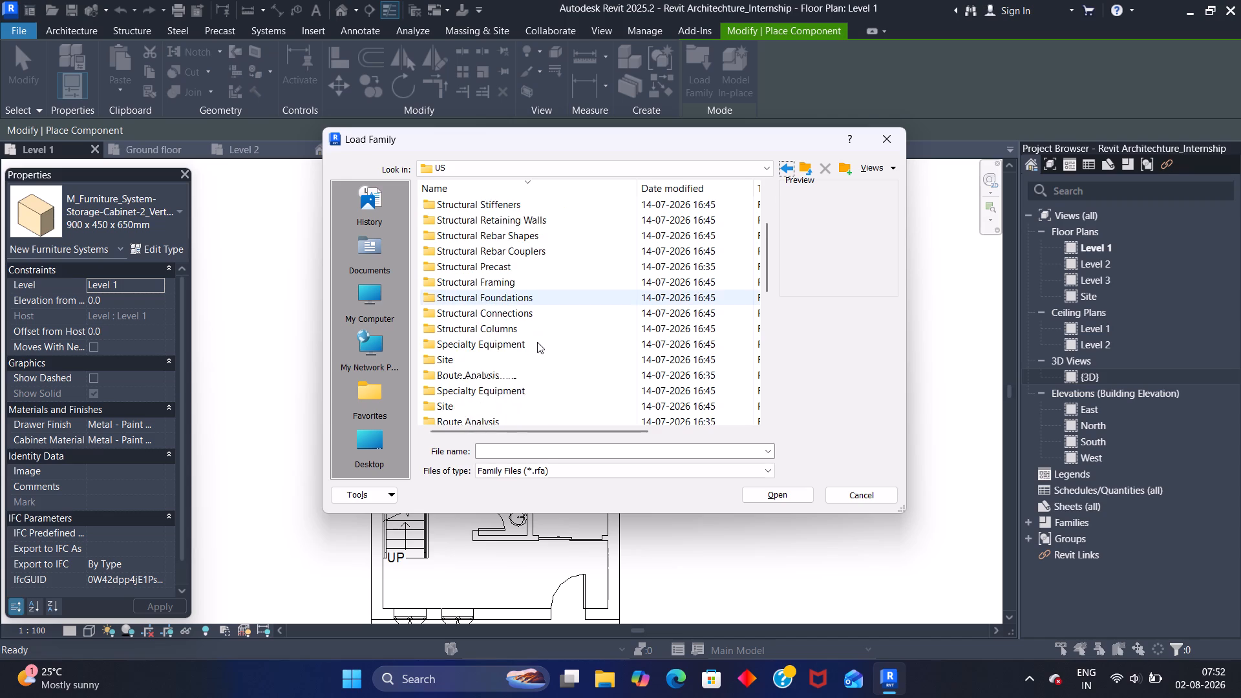
scroll(533, 333, "down", 1)
scroll(475, 359, "down", 1)
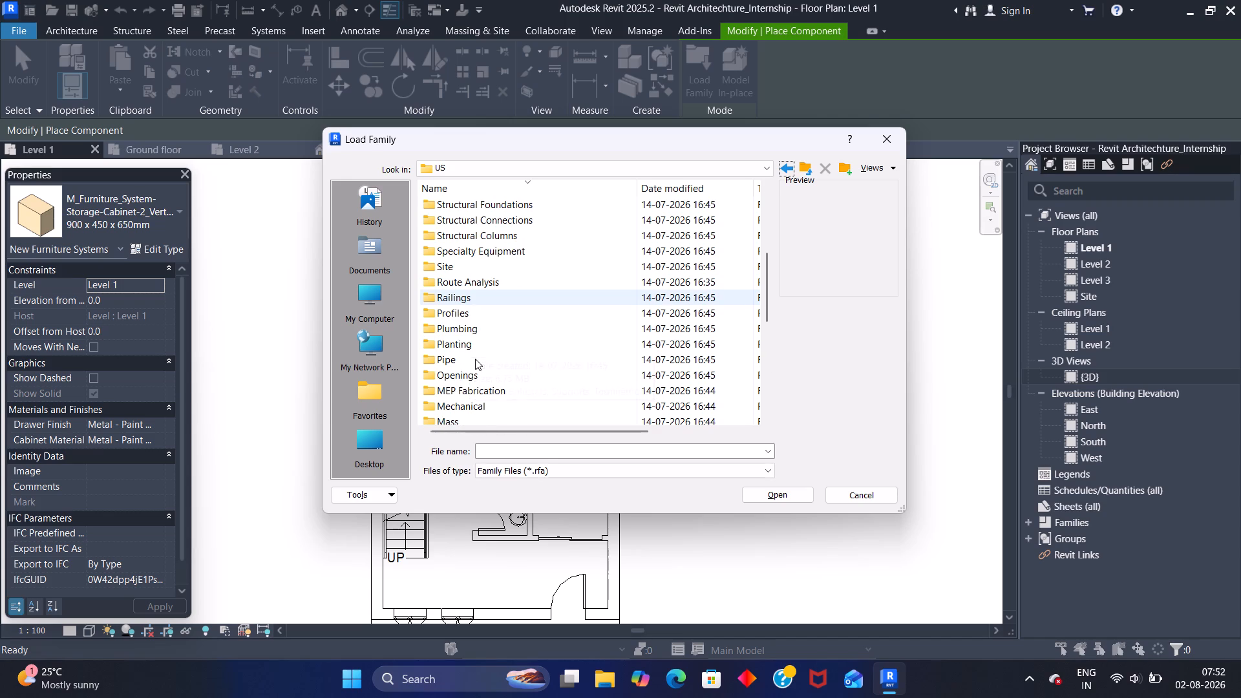
scroll(476, 384, "down", 1)
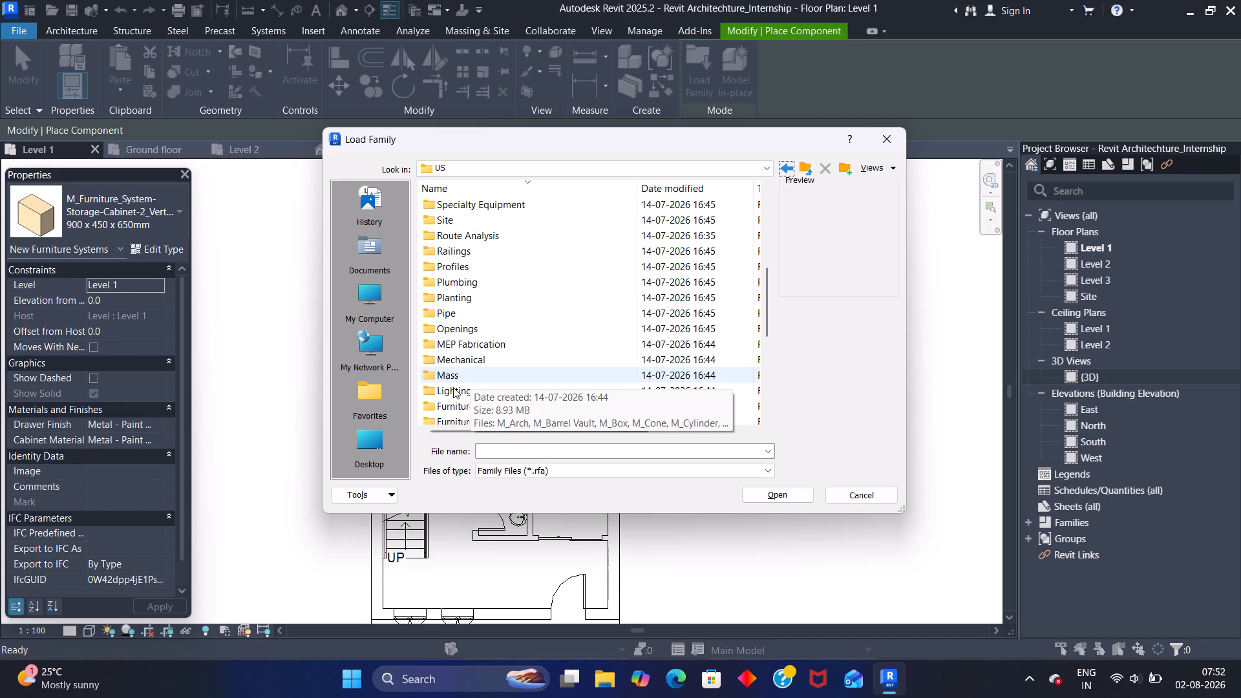
left_click(453, 386)
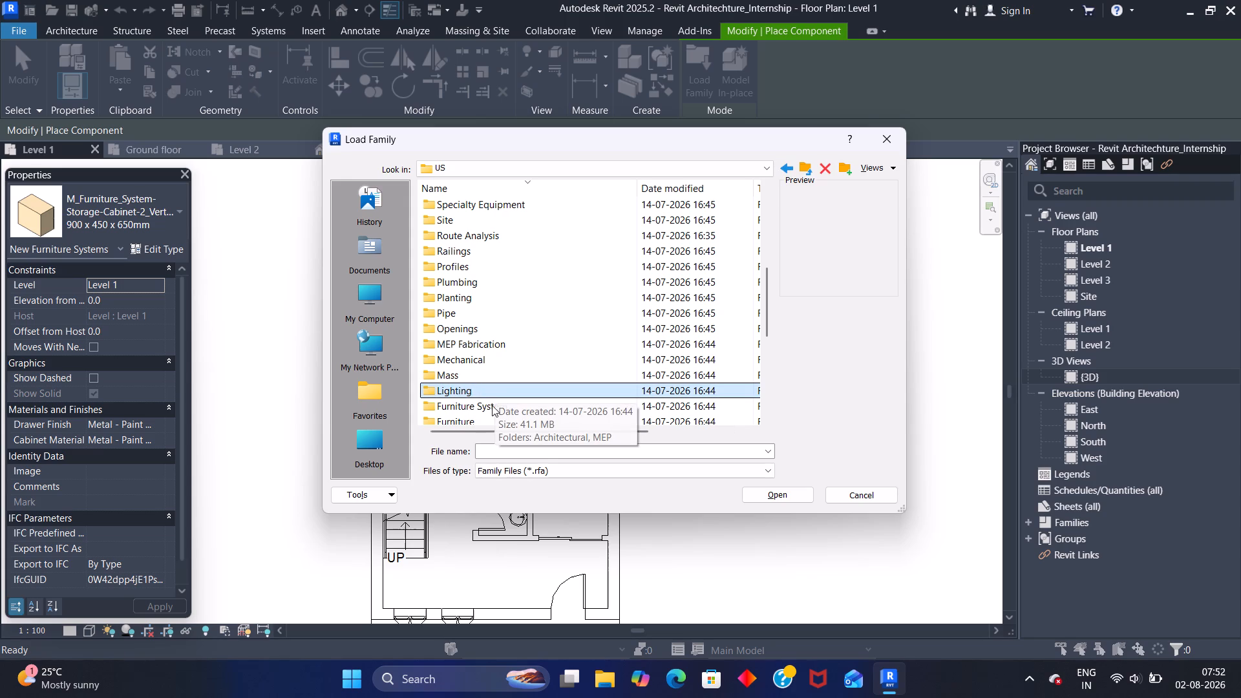
triple_click(476, 407)
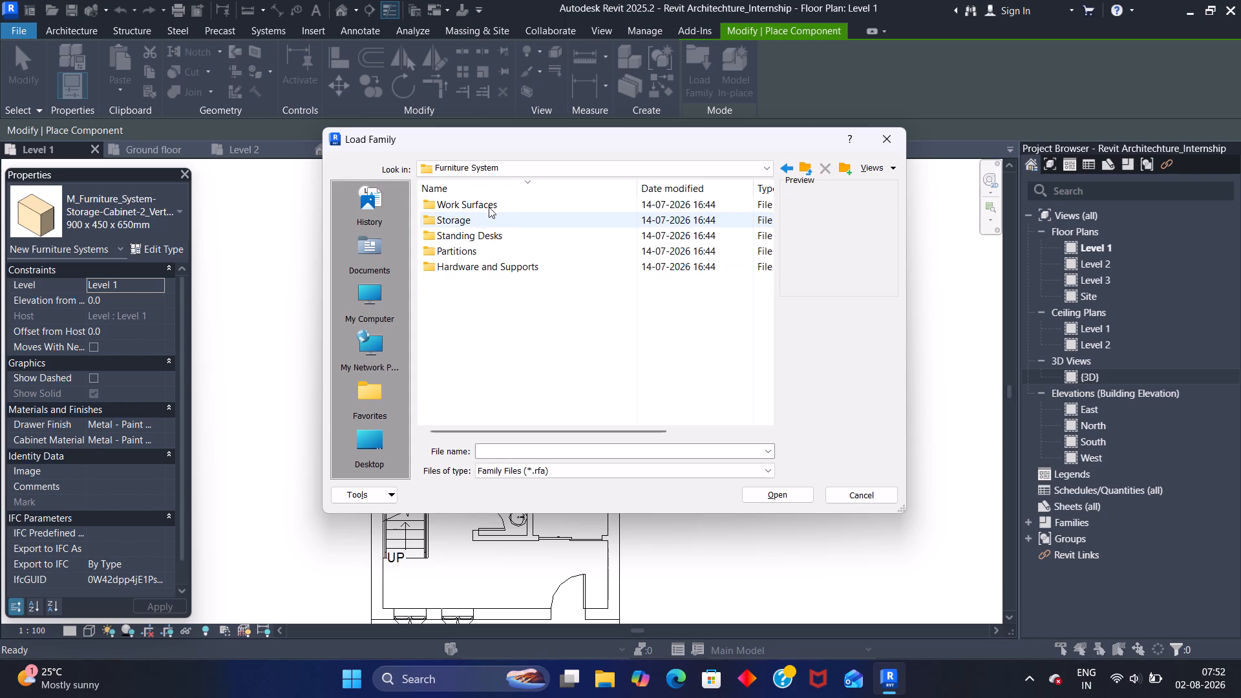
Examine the Work Surfaces families in Furniture System, selecting the round-end, rectangular and quarter-circle files for preview.
left_click(507, 201)
left_click(515, 201)
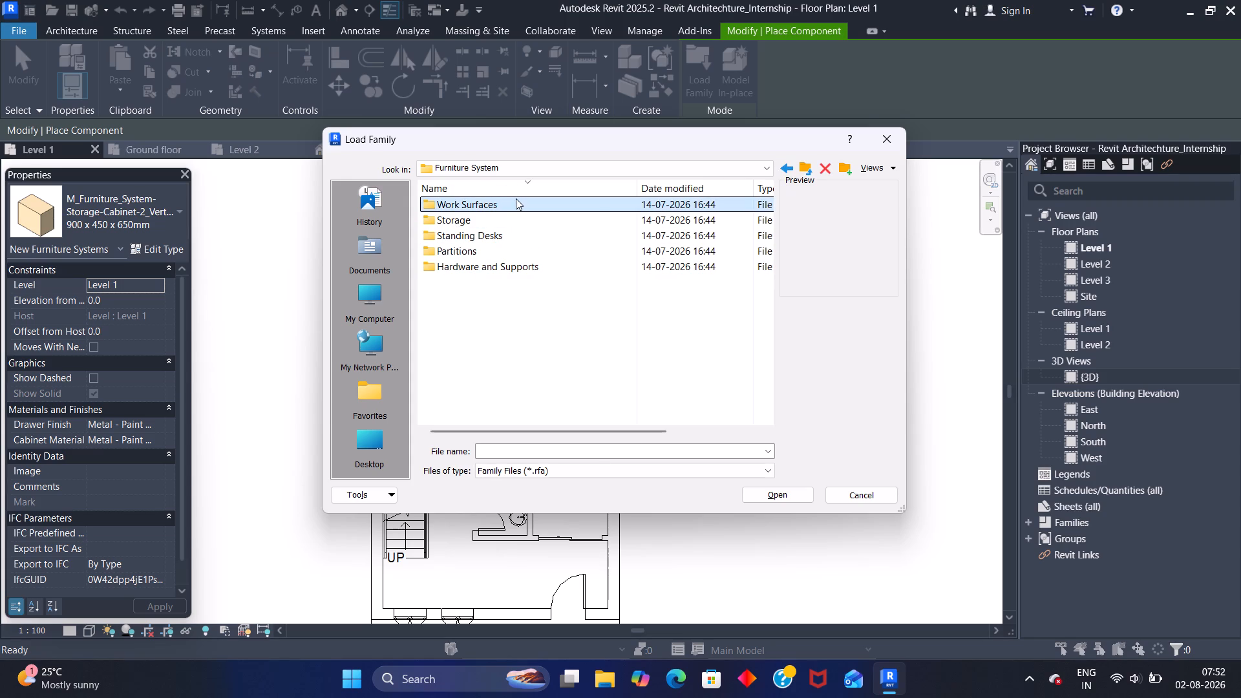
left_click_drag(518, 200, 522, 210)
left_click(513, 238)
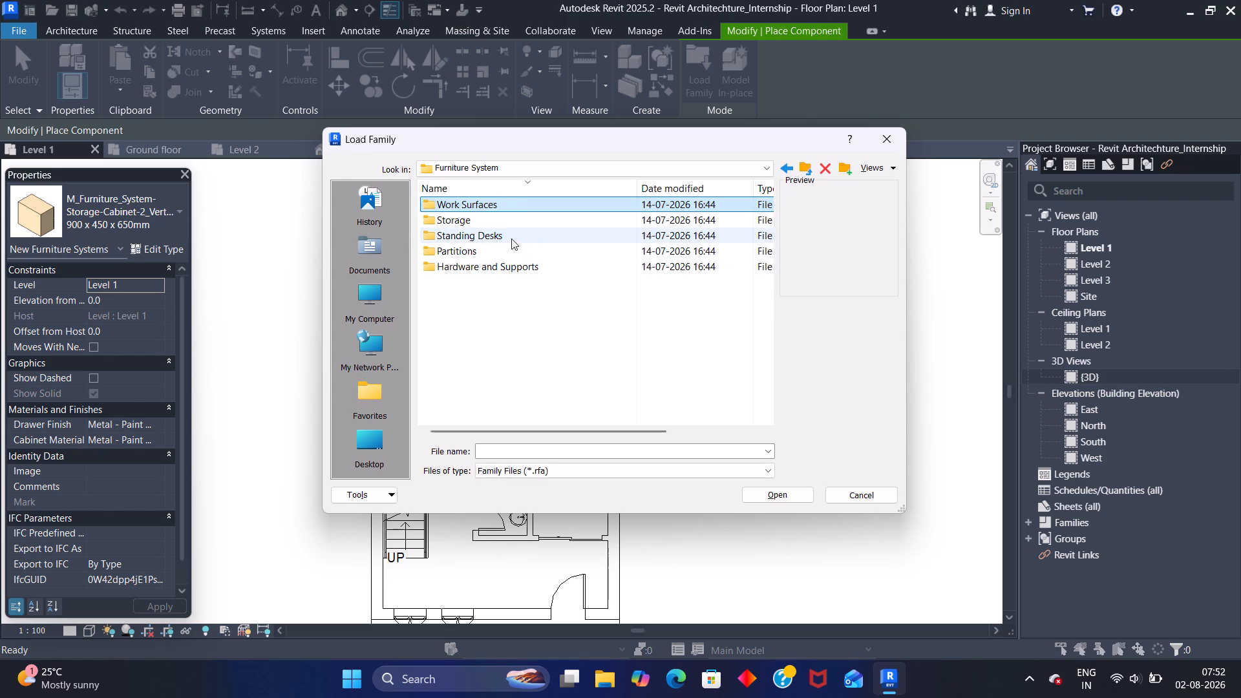
double_click(557, 209)
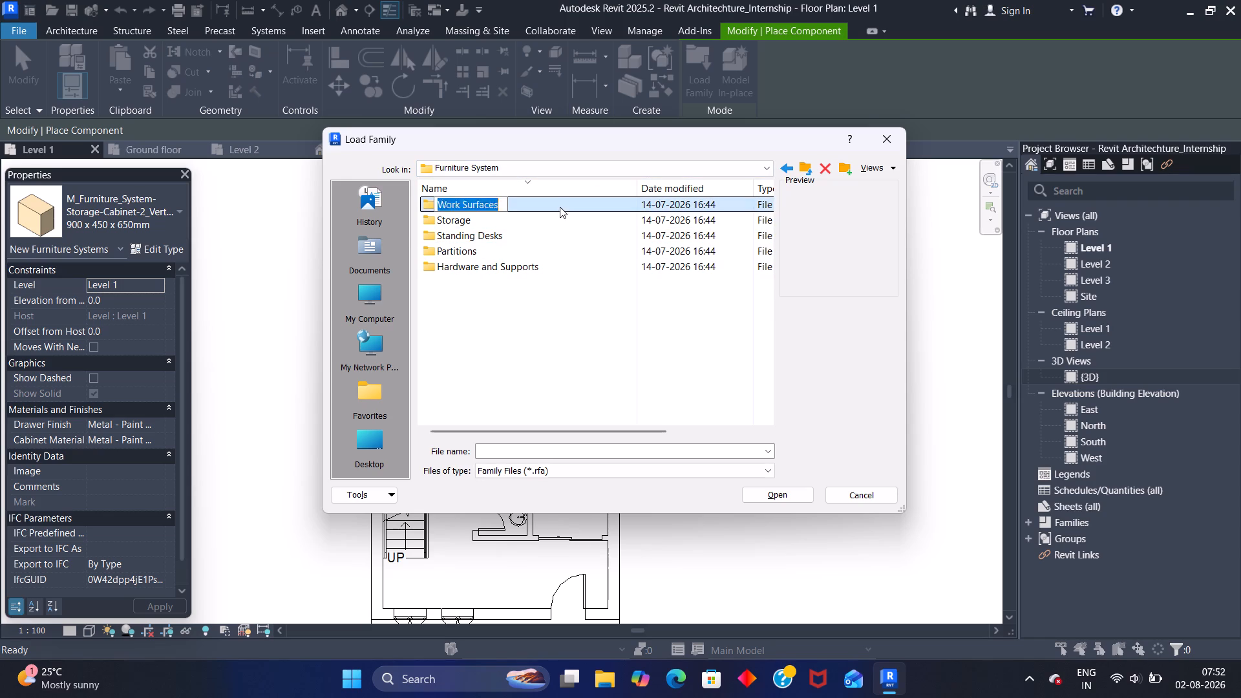
left_click(560, 206)
left_click_drag(558, 205, 562, 198)
left_click(562, 198)
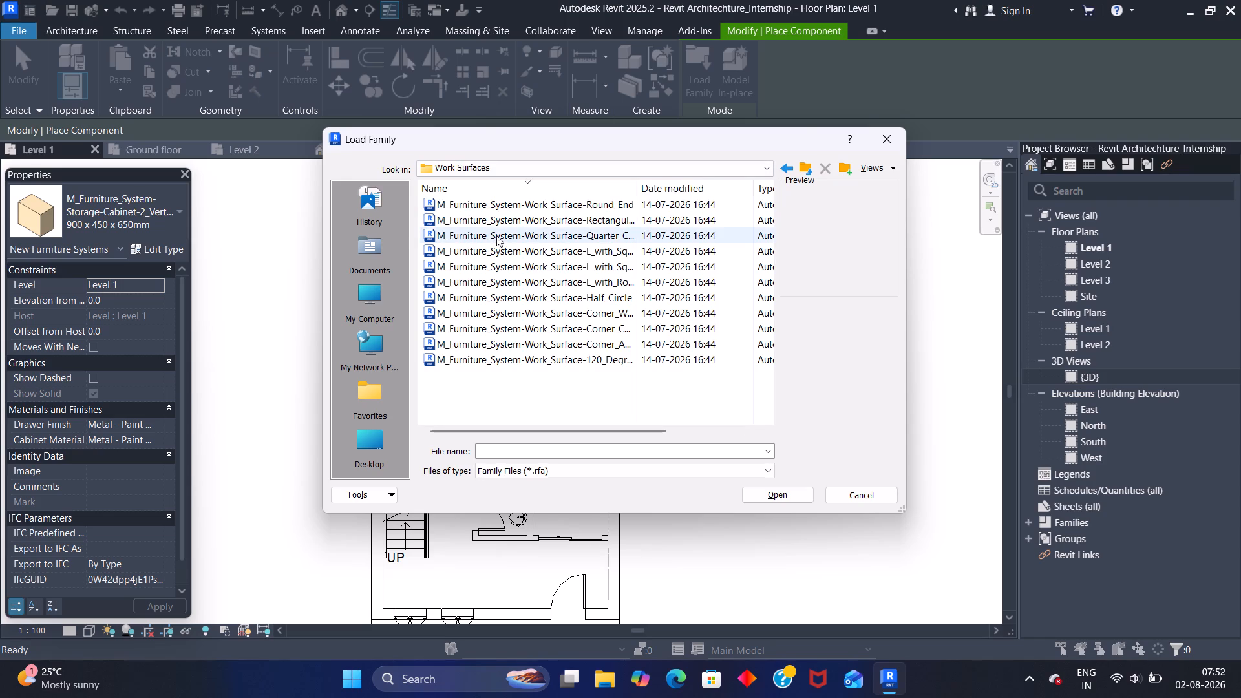
left_click(504, 210)
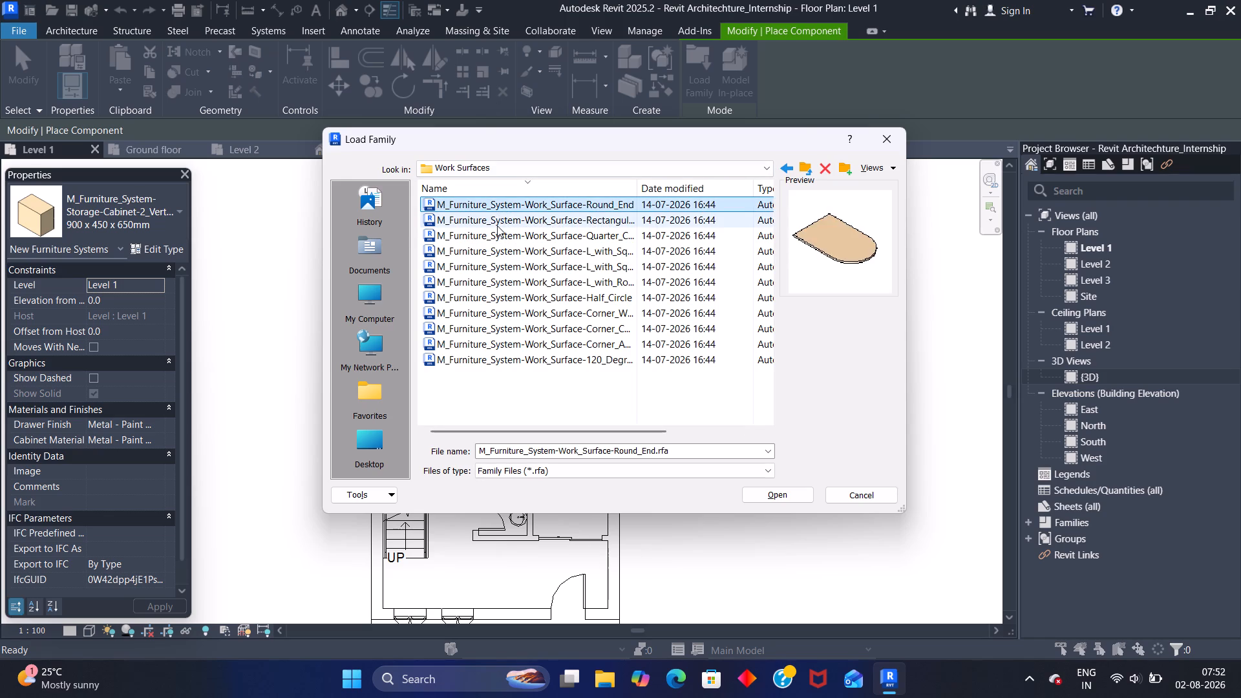
left_click(497, 226)
left_click(499, 241)
left_click(783, 165)
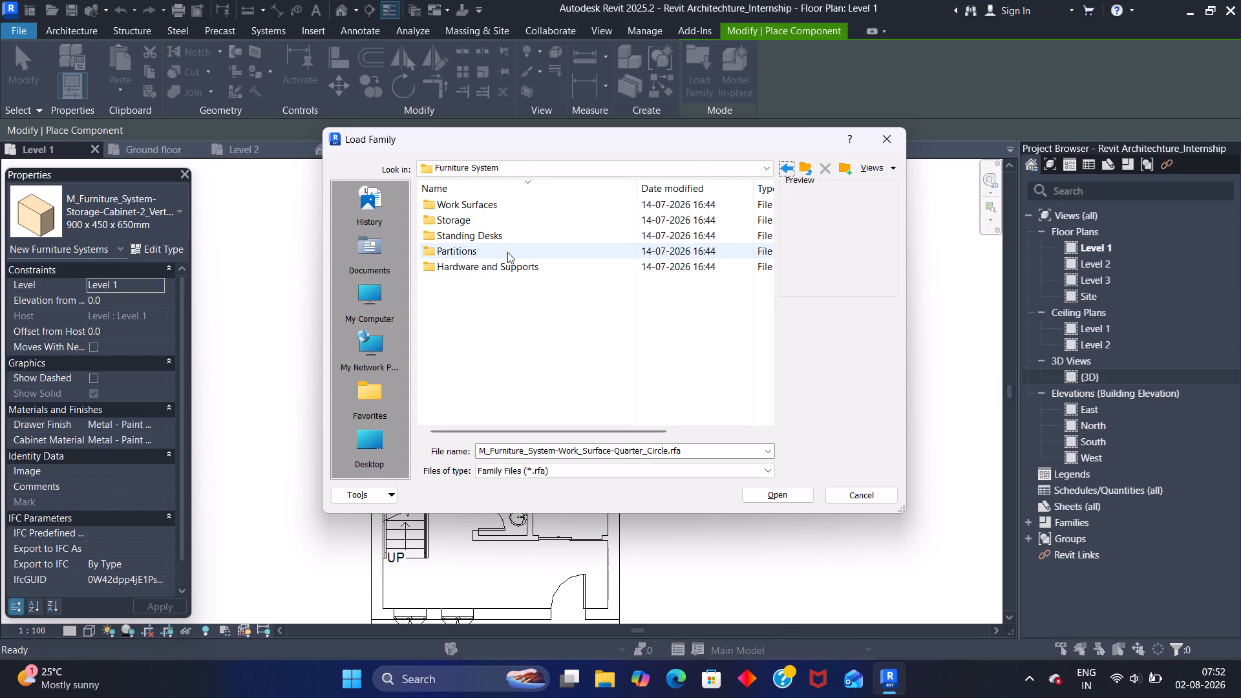
Examine the Partitions families in Furniture System, selecting the transition post, privacy panel and partition panel files for preview.
double_click(507, 252)
left_click(509, 249)
left_click(516, 249)
left_click(522, 250)
left_click(528, 251)
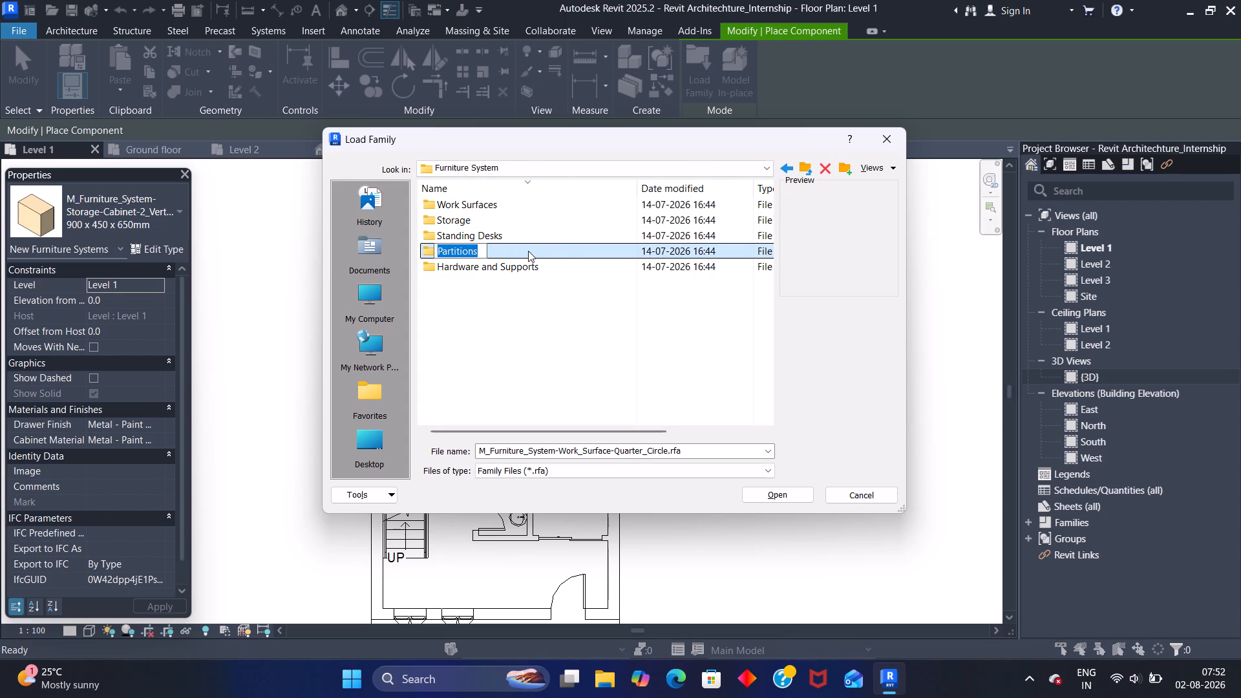
left_click(544, 255)
double_click(548, 252)
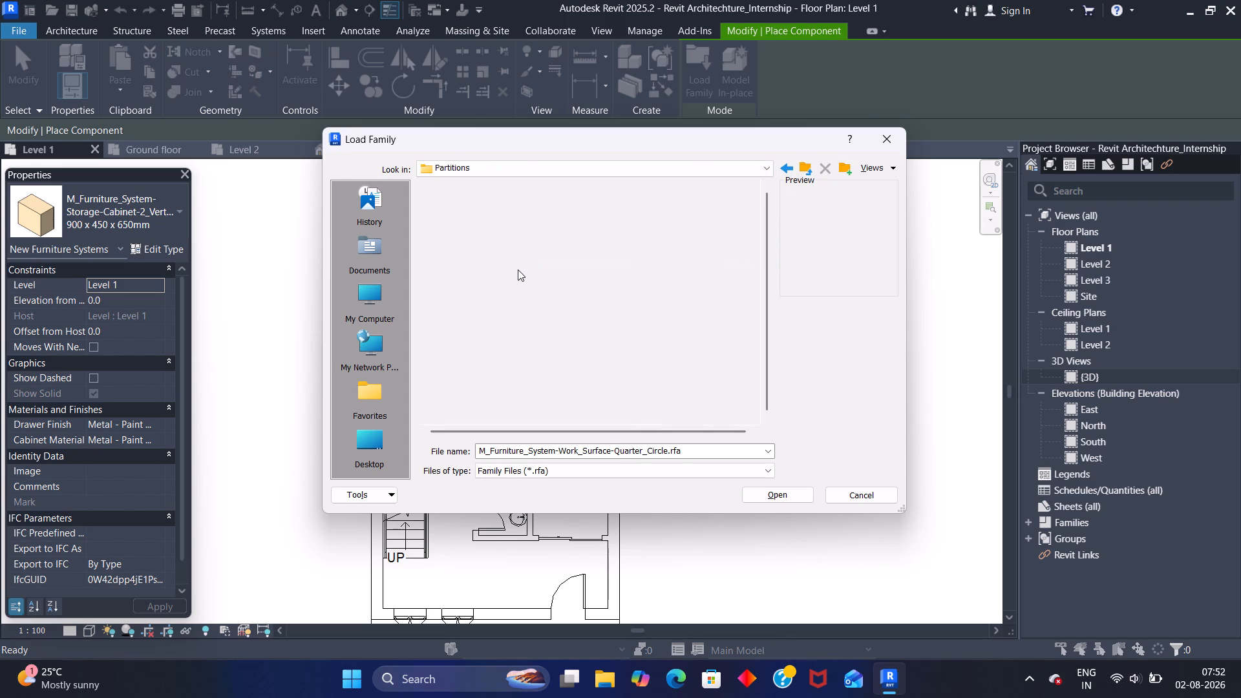
left_click(525, 206)
left_click(523, 217)
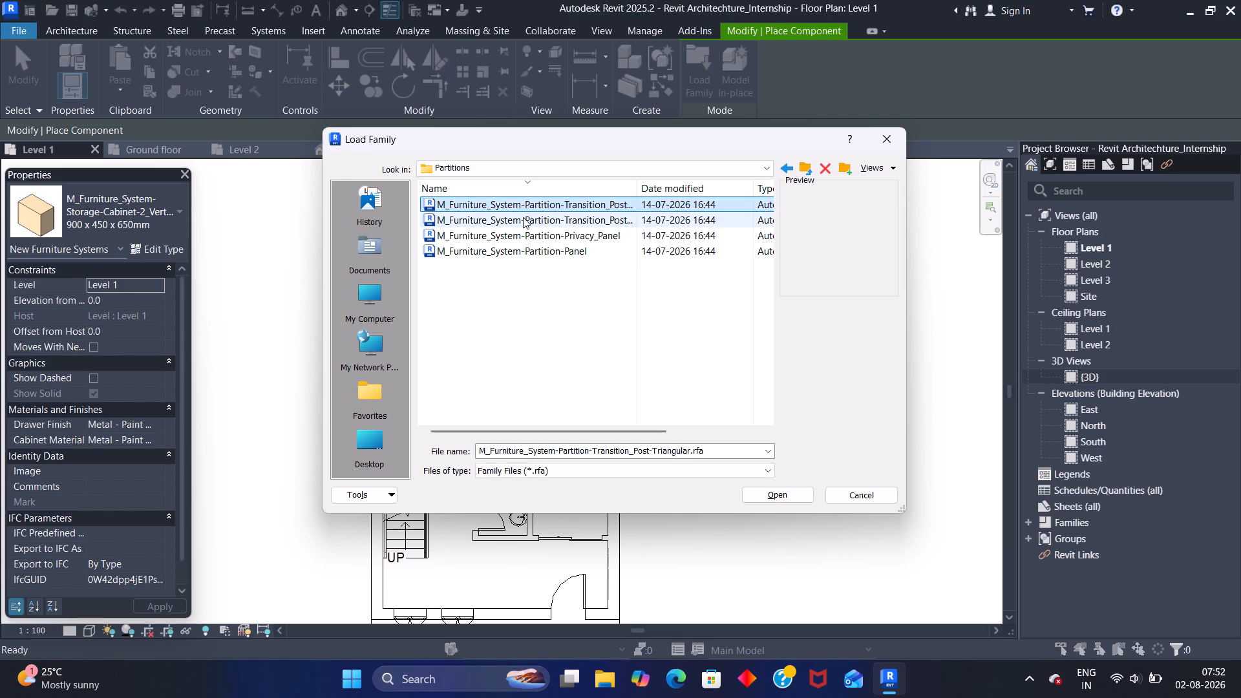
left_click(528, 237)
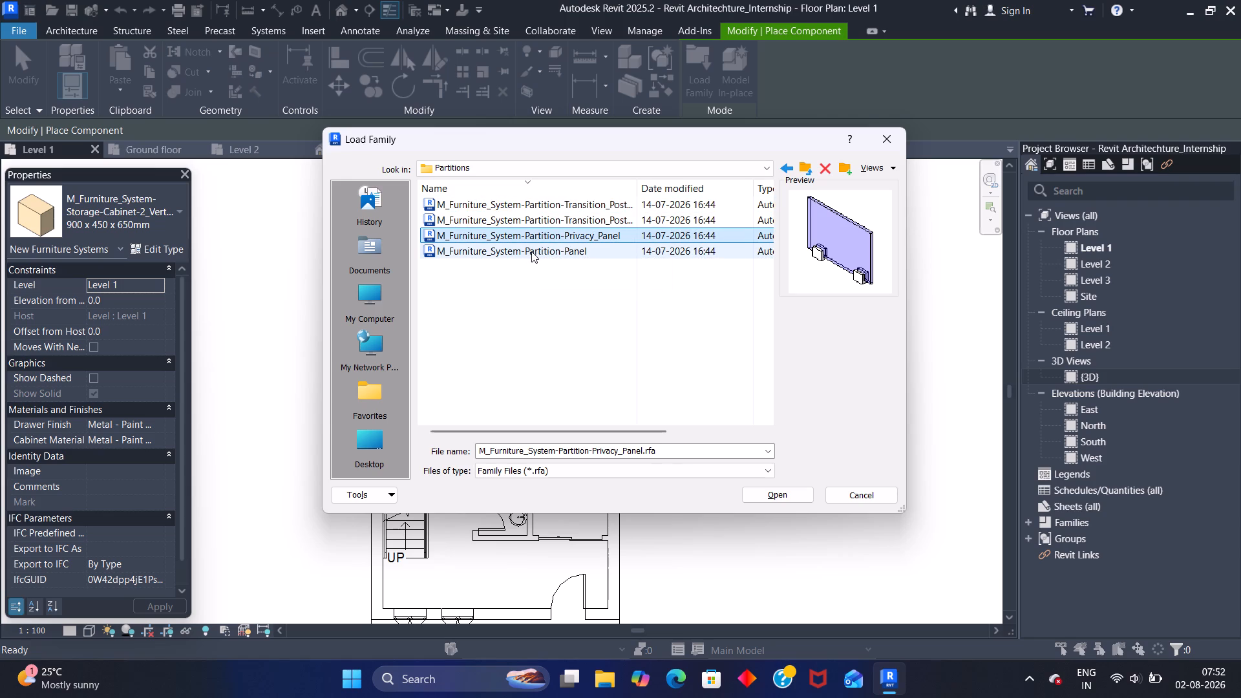
left_click(531, 251)
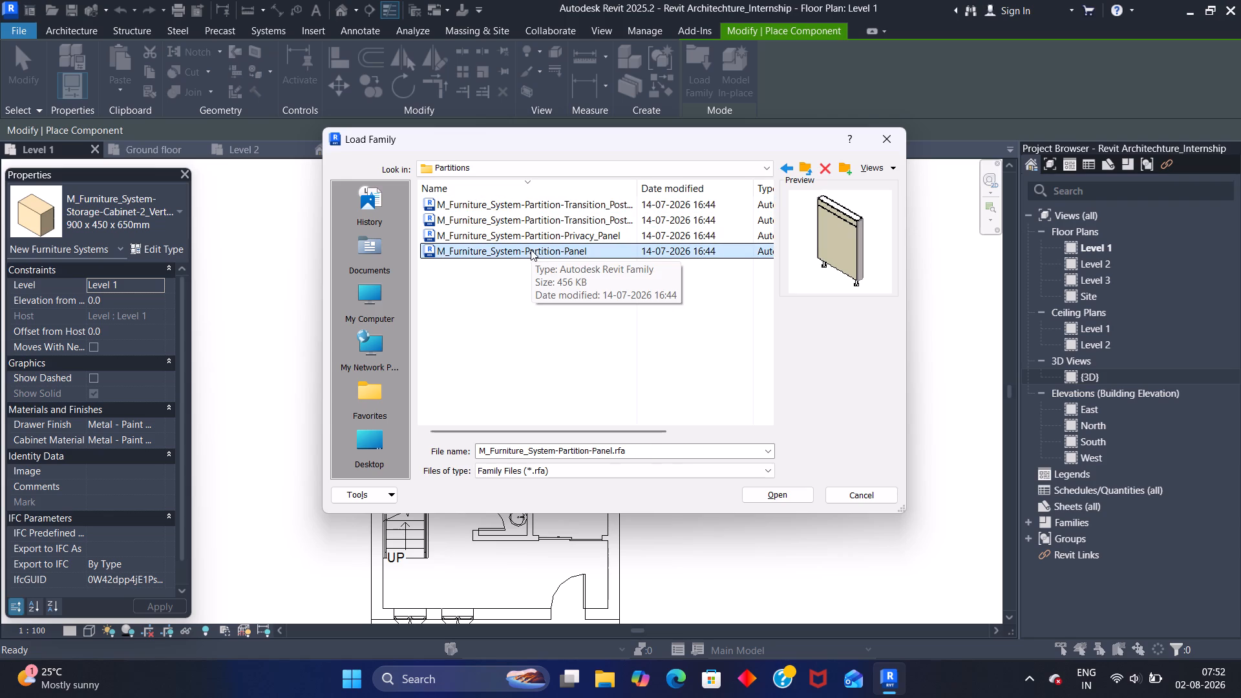
left_click(786, 169)
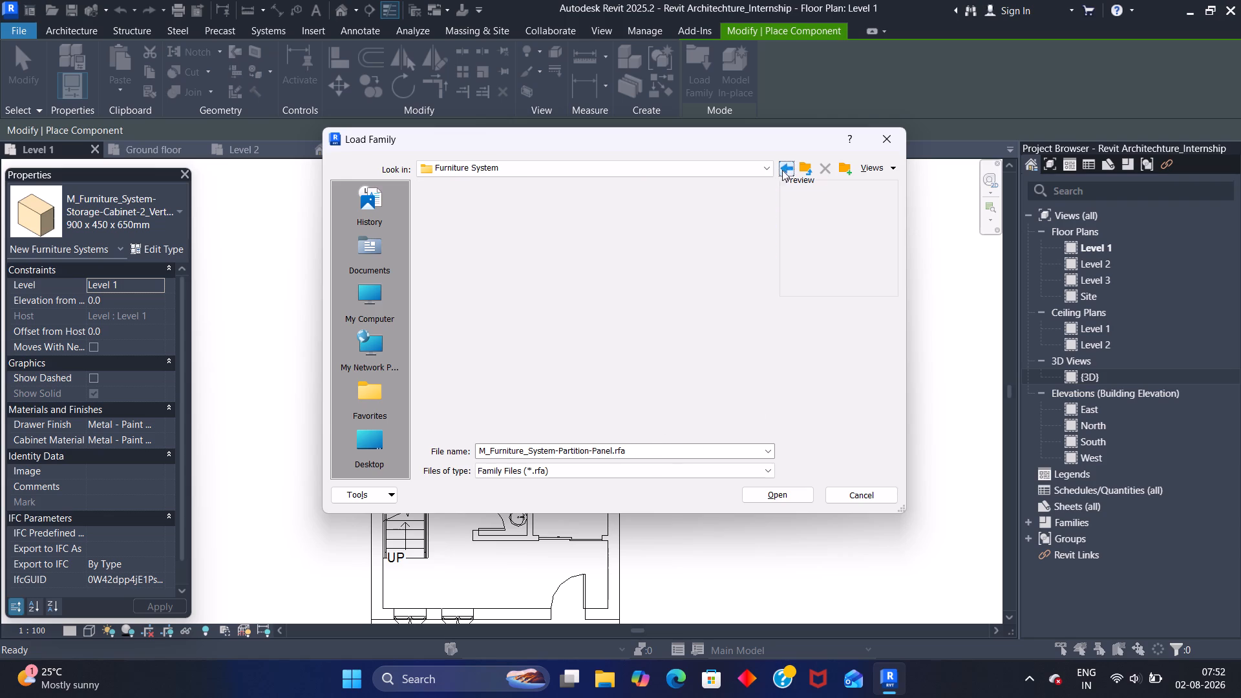
Preview the support panel and hardware bracket families in Furniture System's Hardware and Supports folder, and return to the US library.
left_click(538, 262)
left_click(545, 267)
left_click(554, 270)
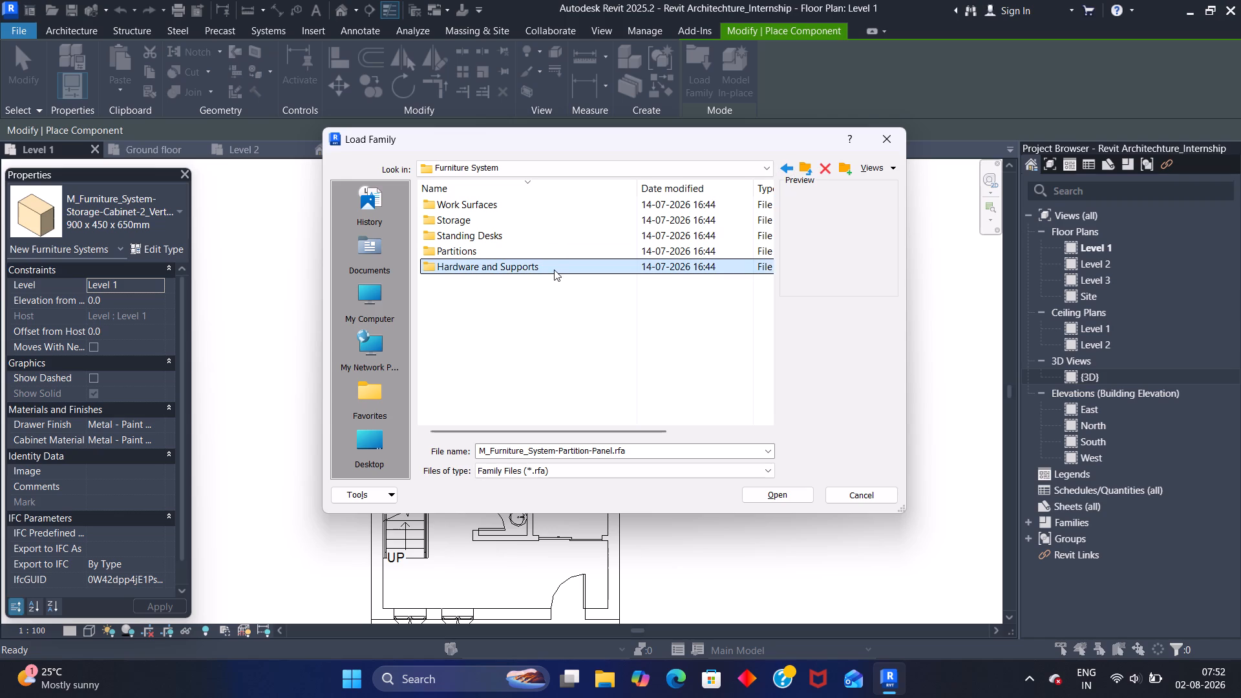
left_click(555, 270)
double_click(559, 270)
left_click(529, 197)
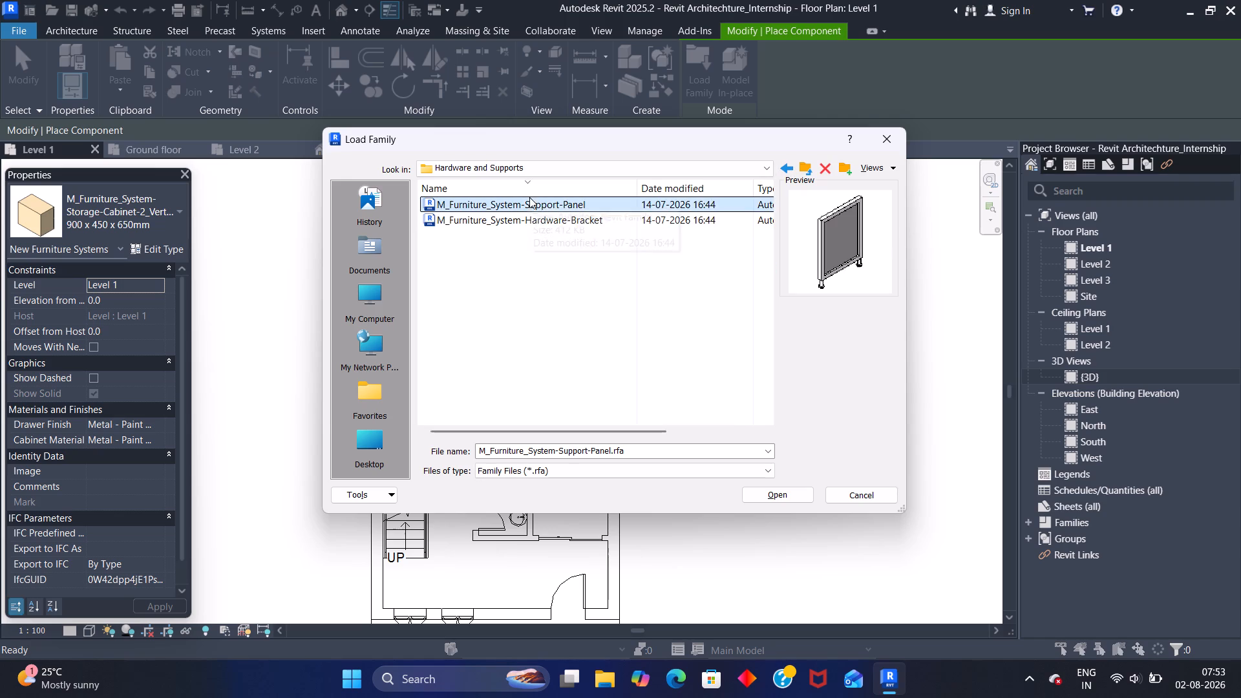
left_click(534, 229)
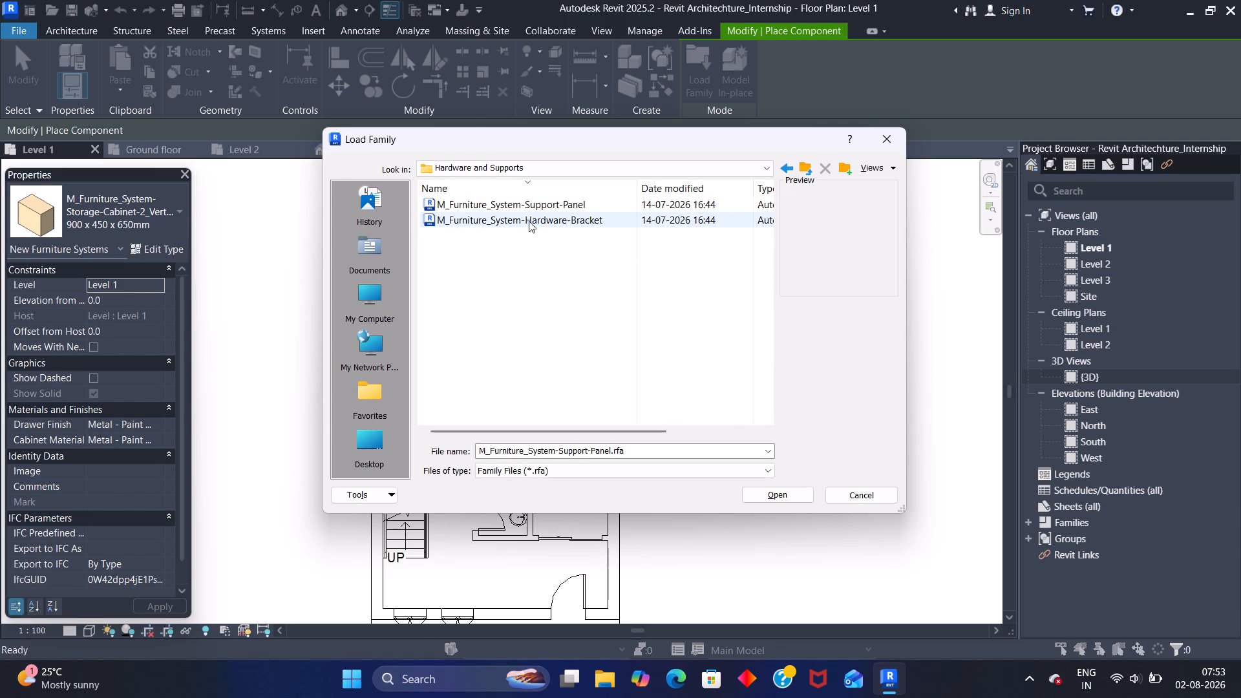
left_click(527, 221)
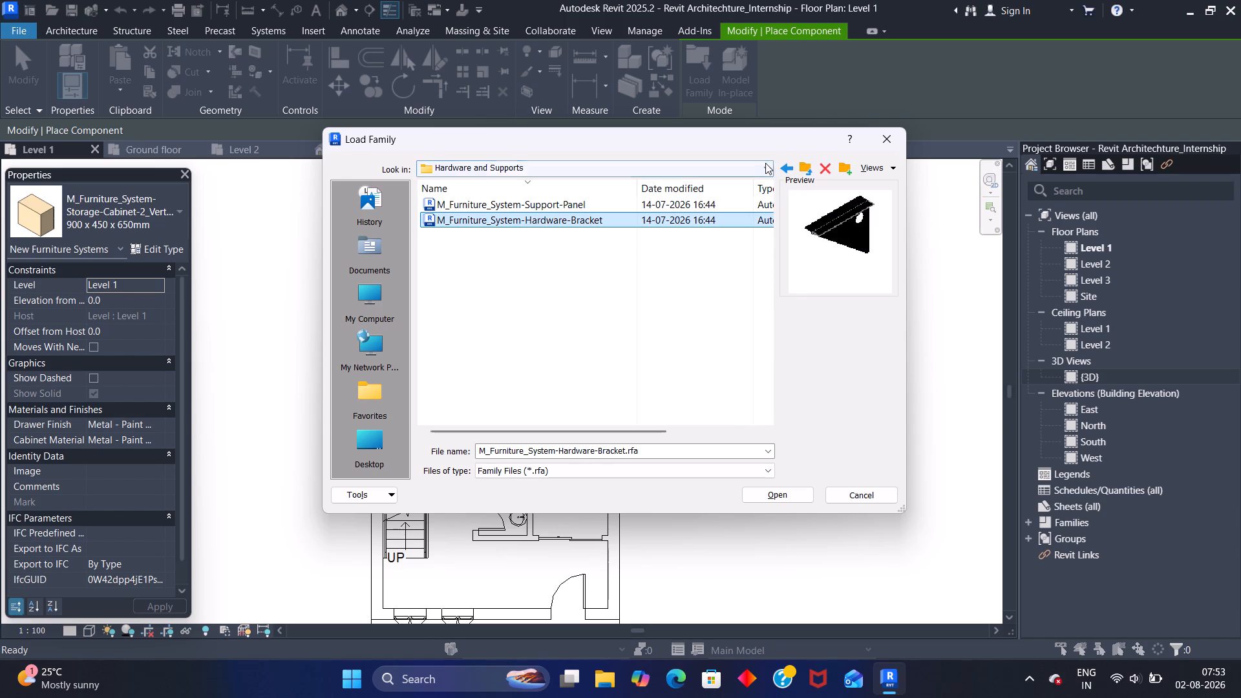
left_click(785, 167)
left_click(784, 170)
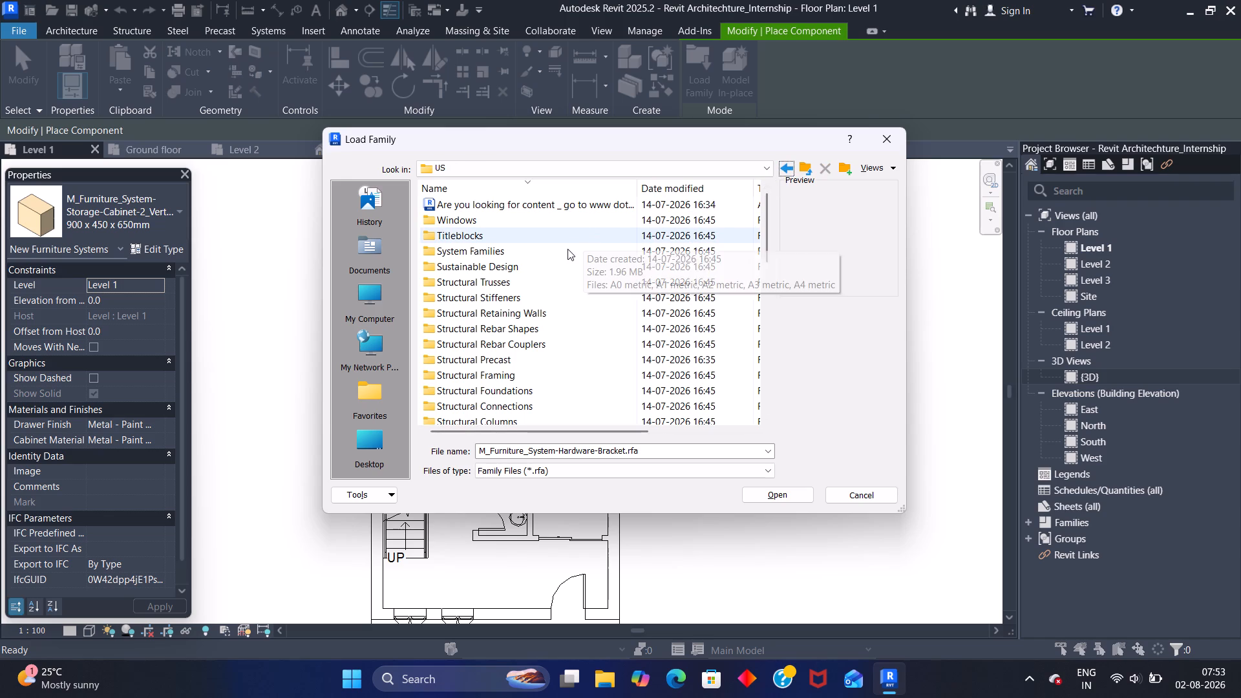
Browse the US library folders and check which division subfolders the Detail Items folder offers.
scroll(508, 227, "up", 2)
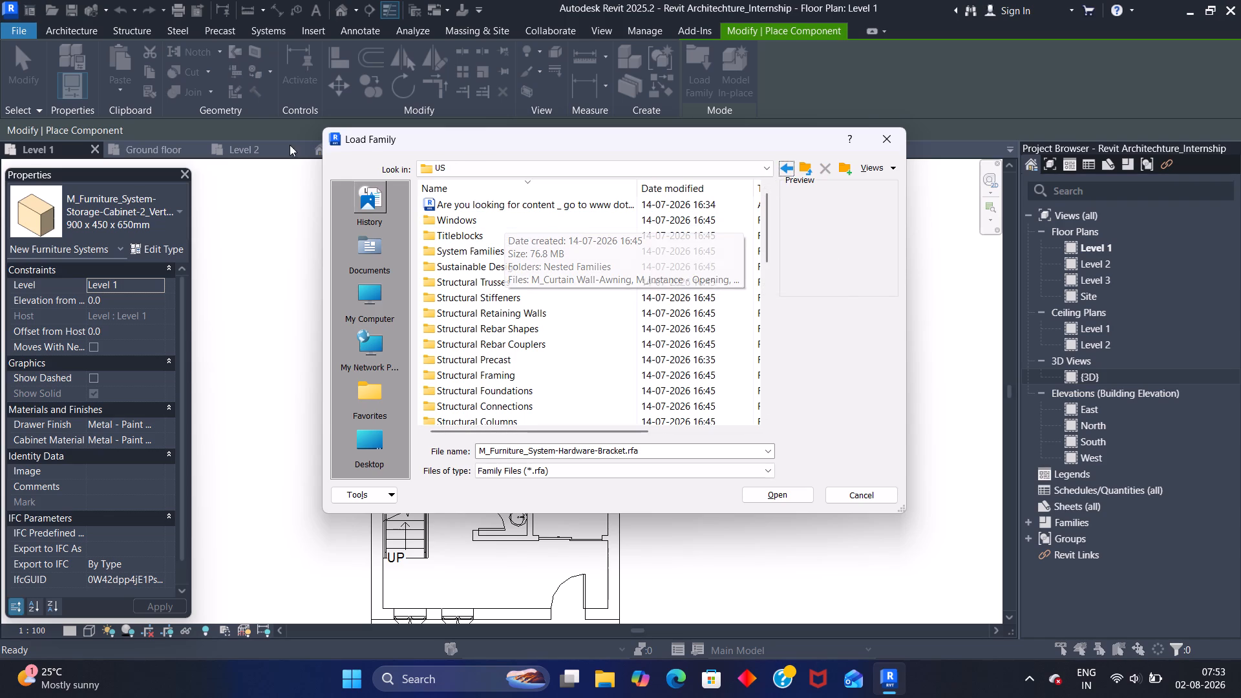
scroll(541, 327, "down", 2)
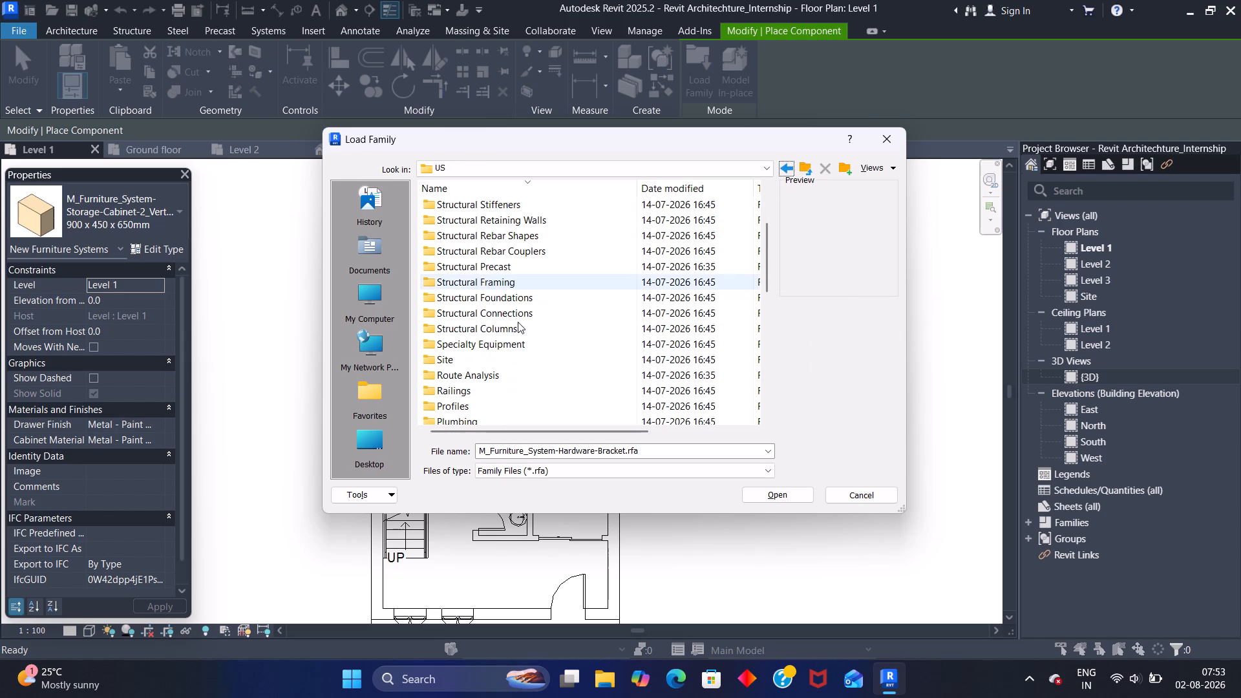
scroll(513, 322, "down", 1)
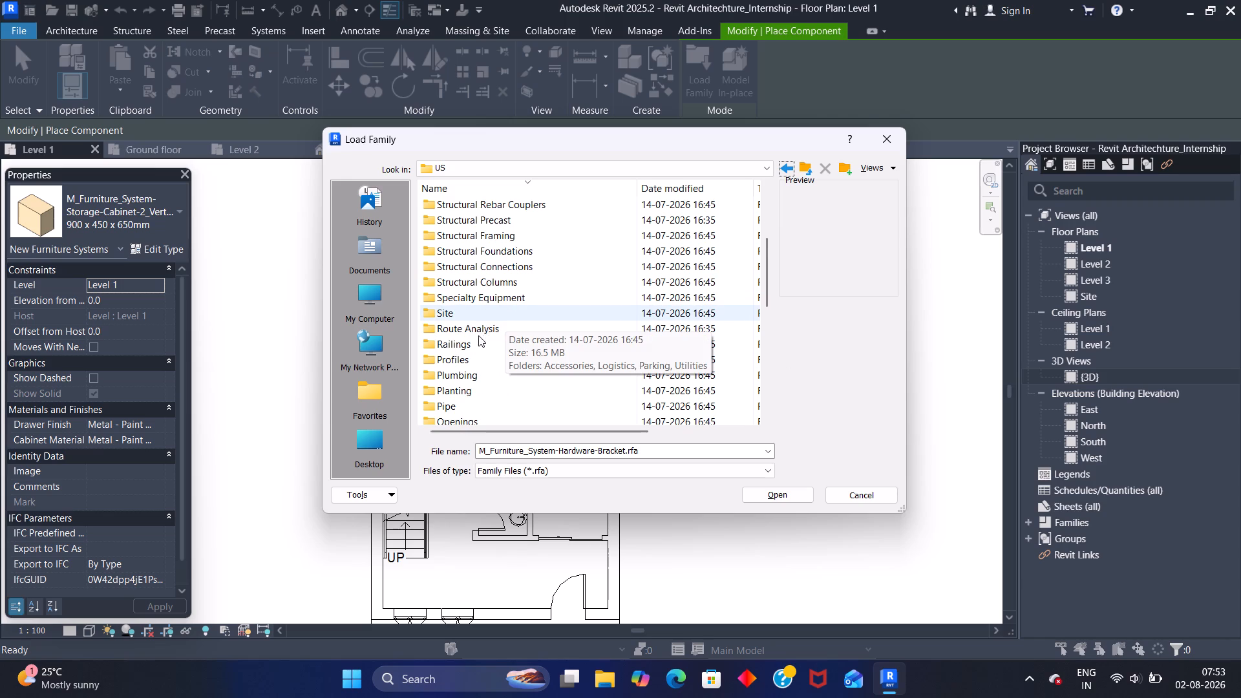
scroll(478, 335, "down", 2)
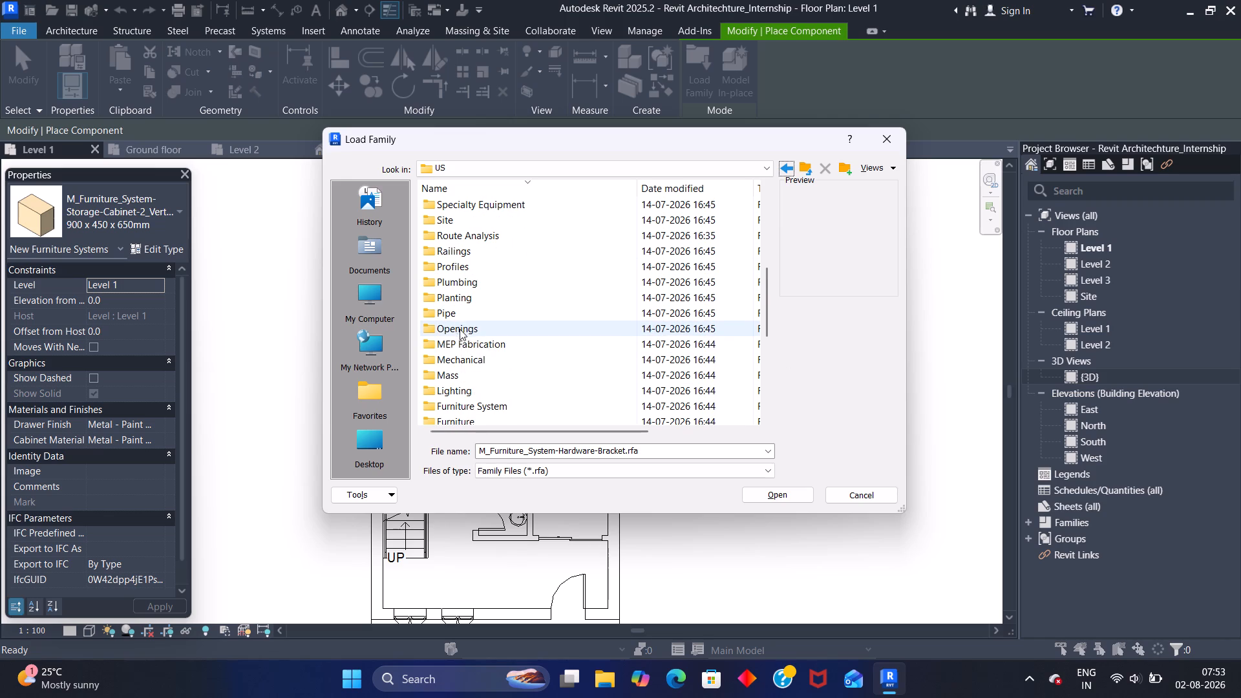
scroll(463, 339, "down", 1)
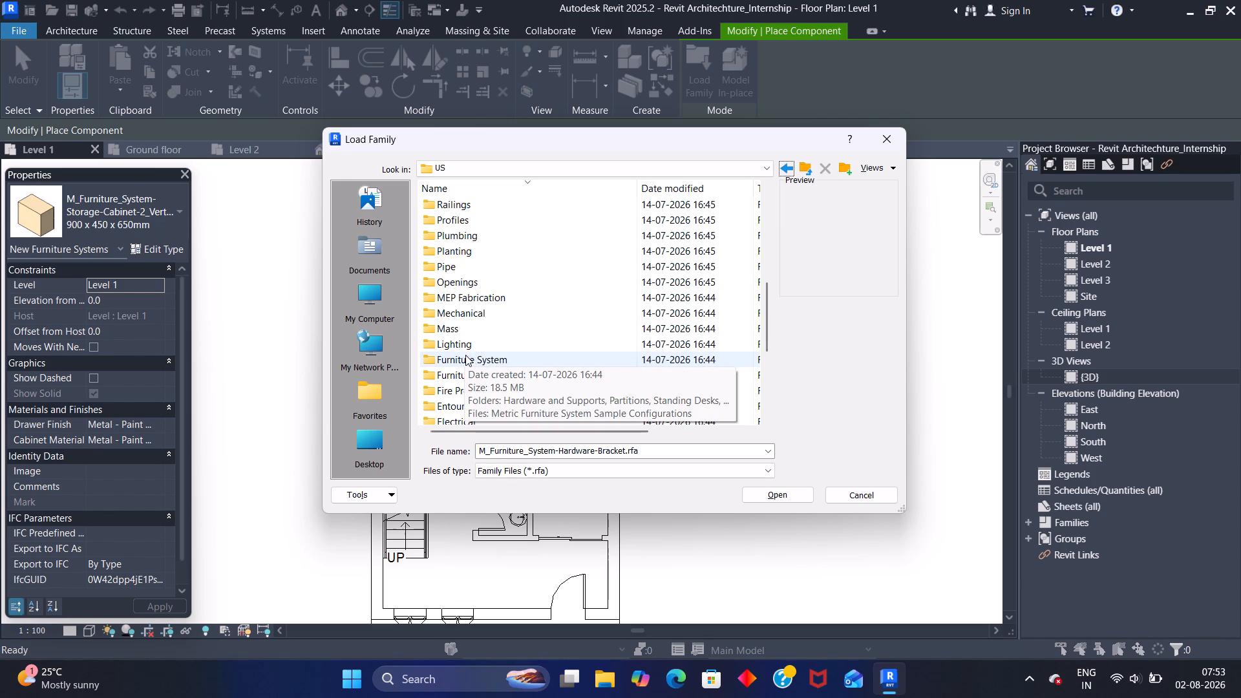
scroll(468, 352, "down", 2)
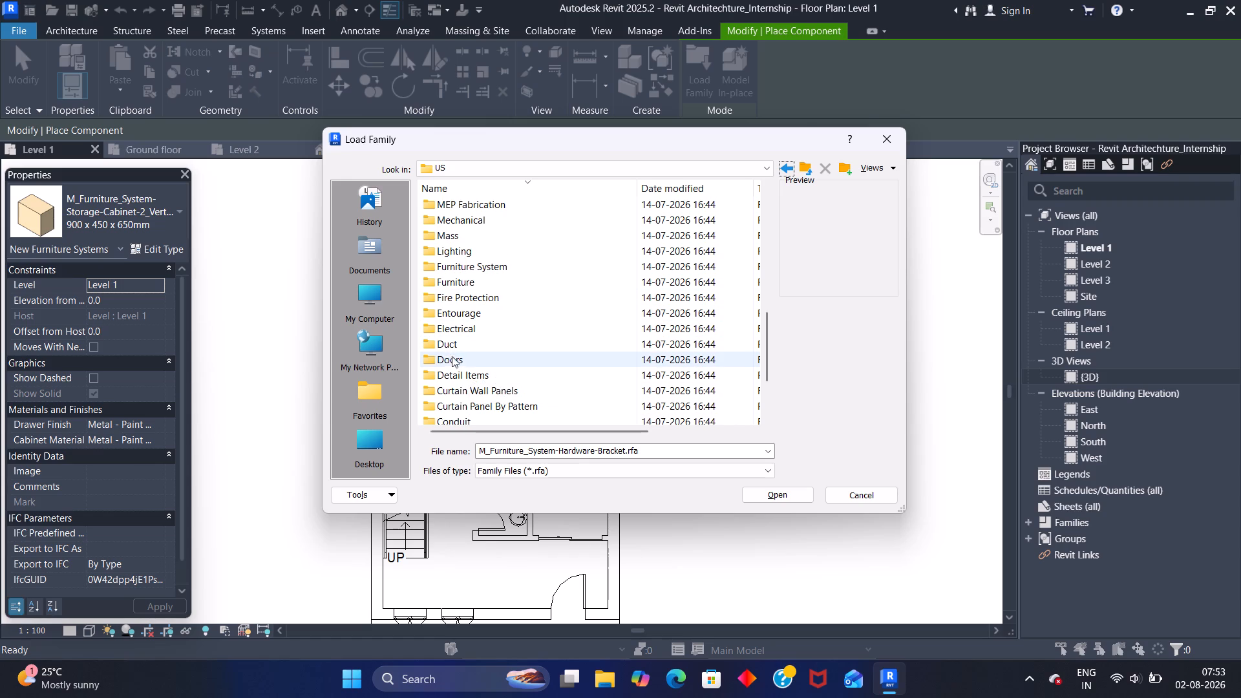
double_click(442, 375)
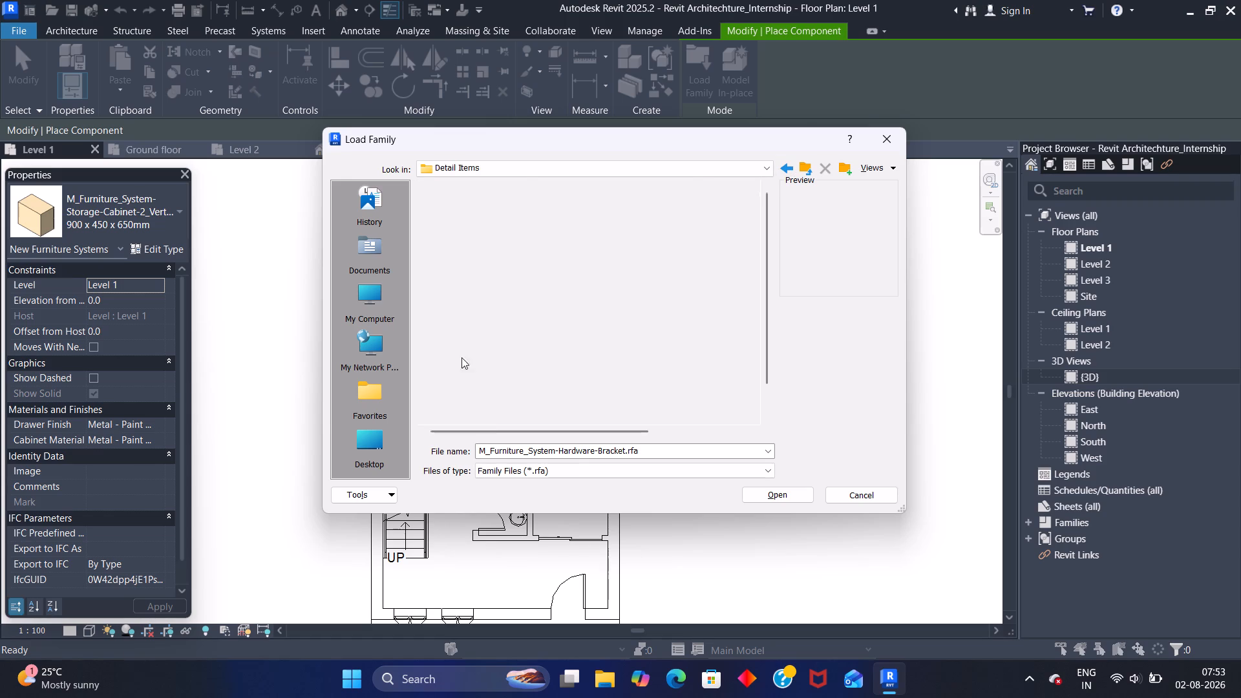
left_click(490, 204)
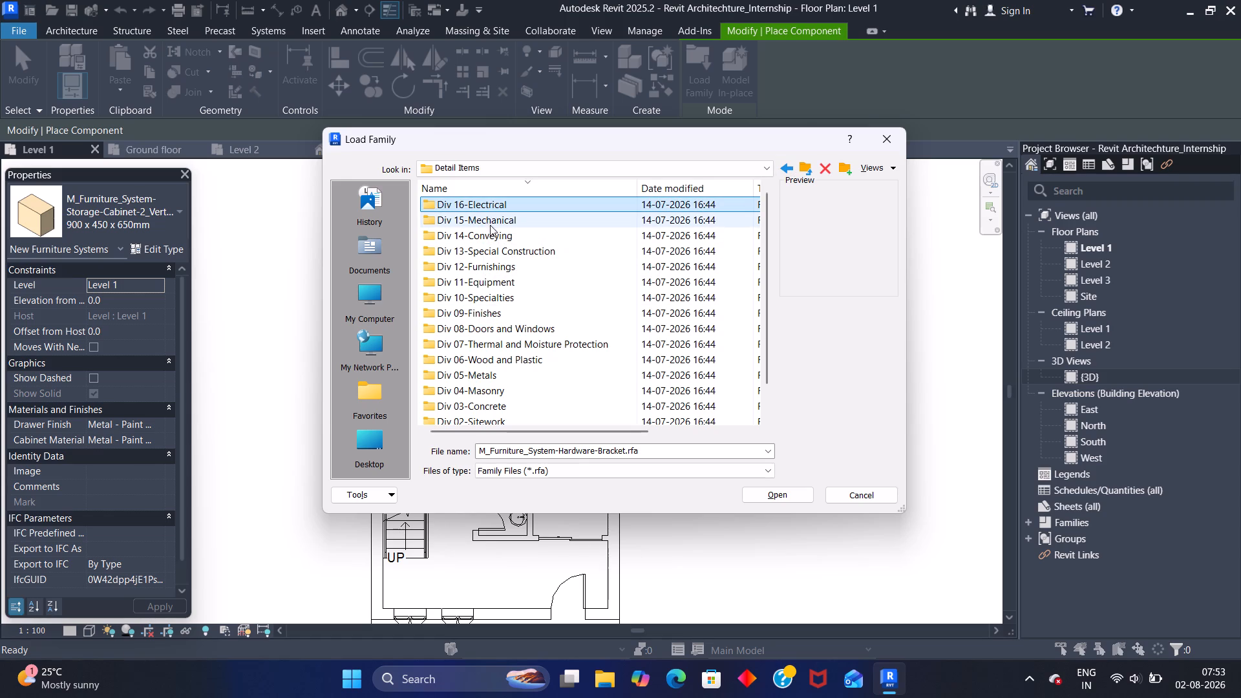
left_click(495, 224)
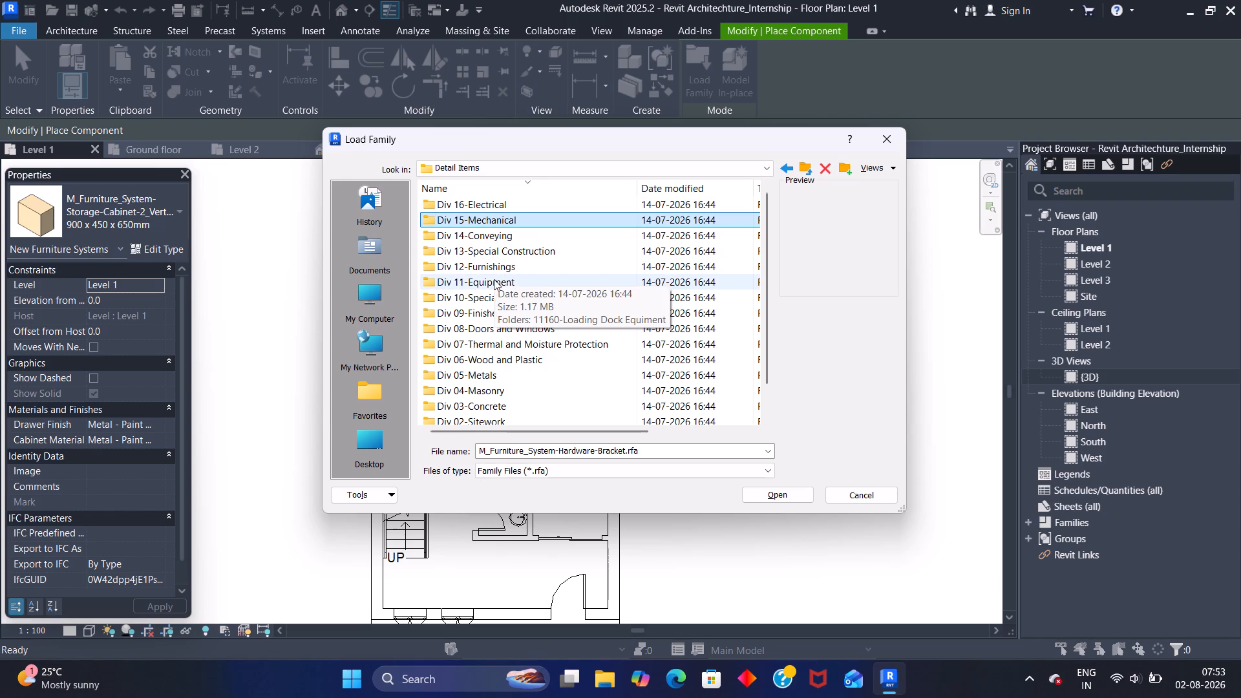
scroll(498, 299, "down", 1)
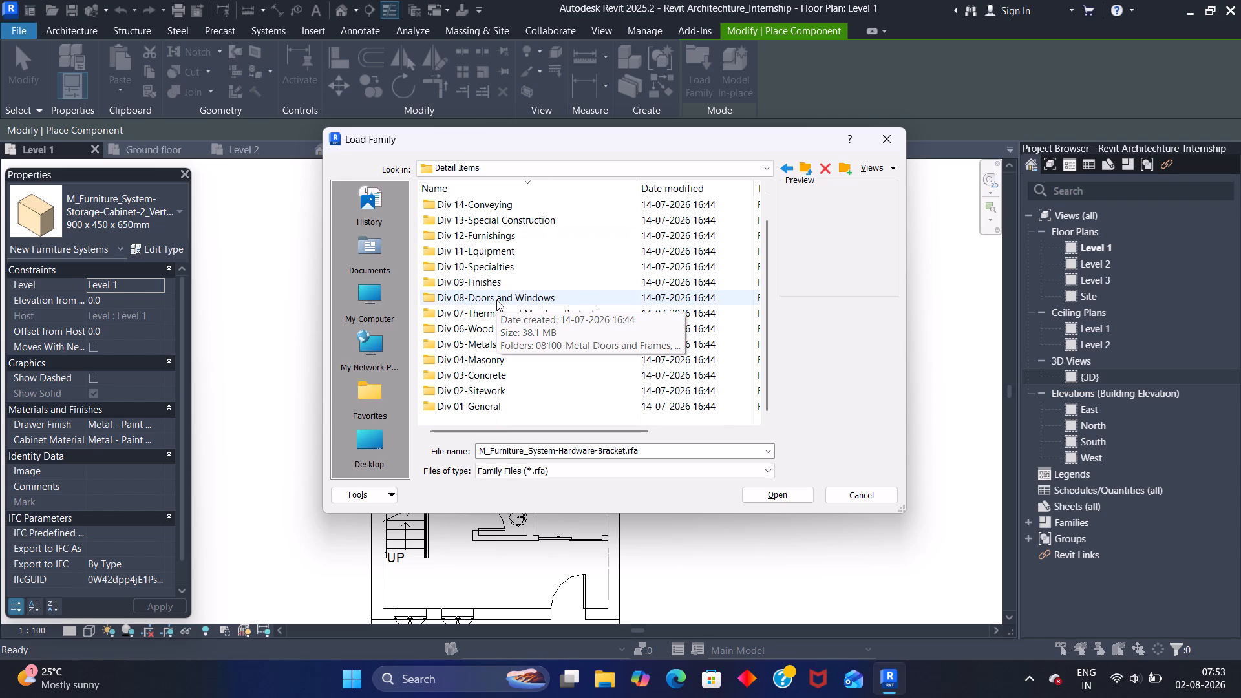
left_click(787, 169)
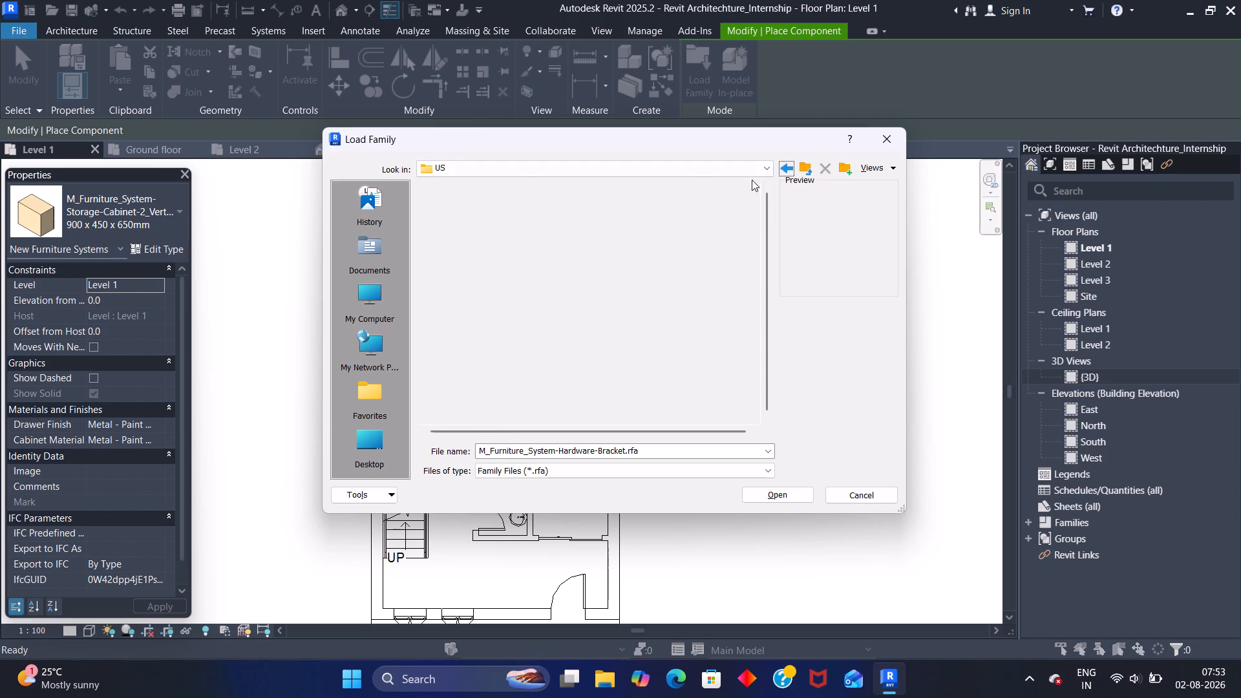
Browse the US library folders again as far as Entourage and open that folder.
scroll(504, 378, "down", 3)
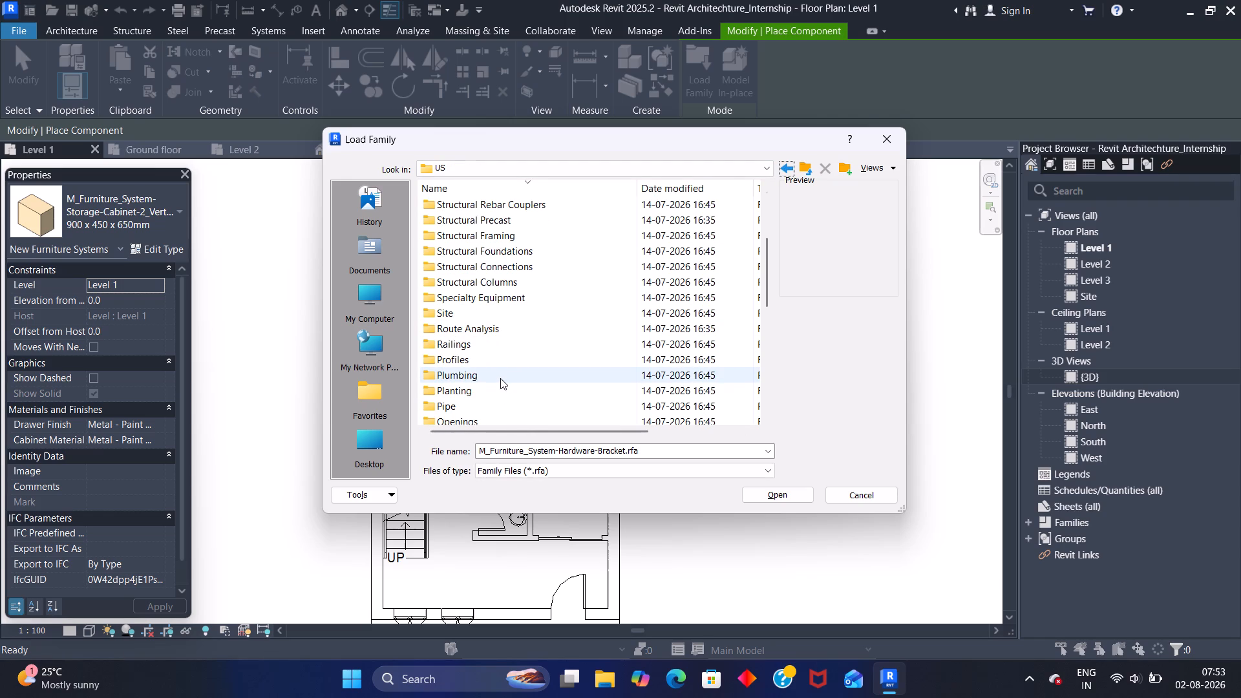
scroll(491, 380, "down", 1)
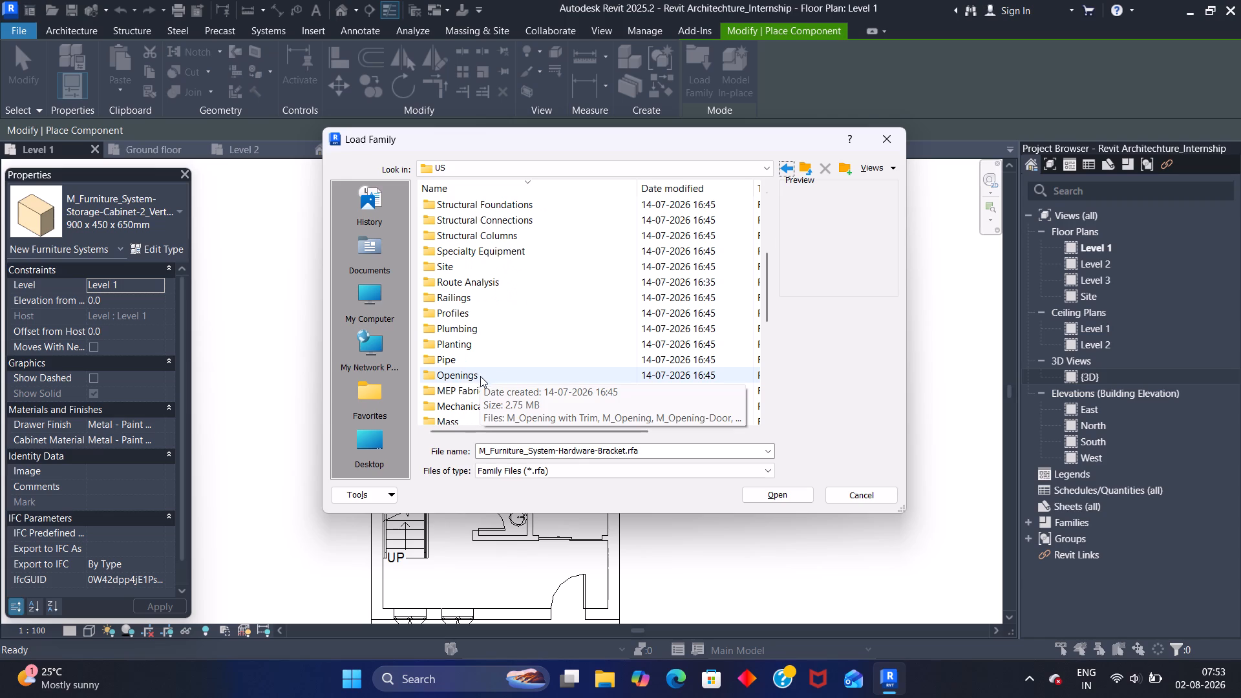
scroll(476, 395, "down", 1)
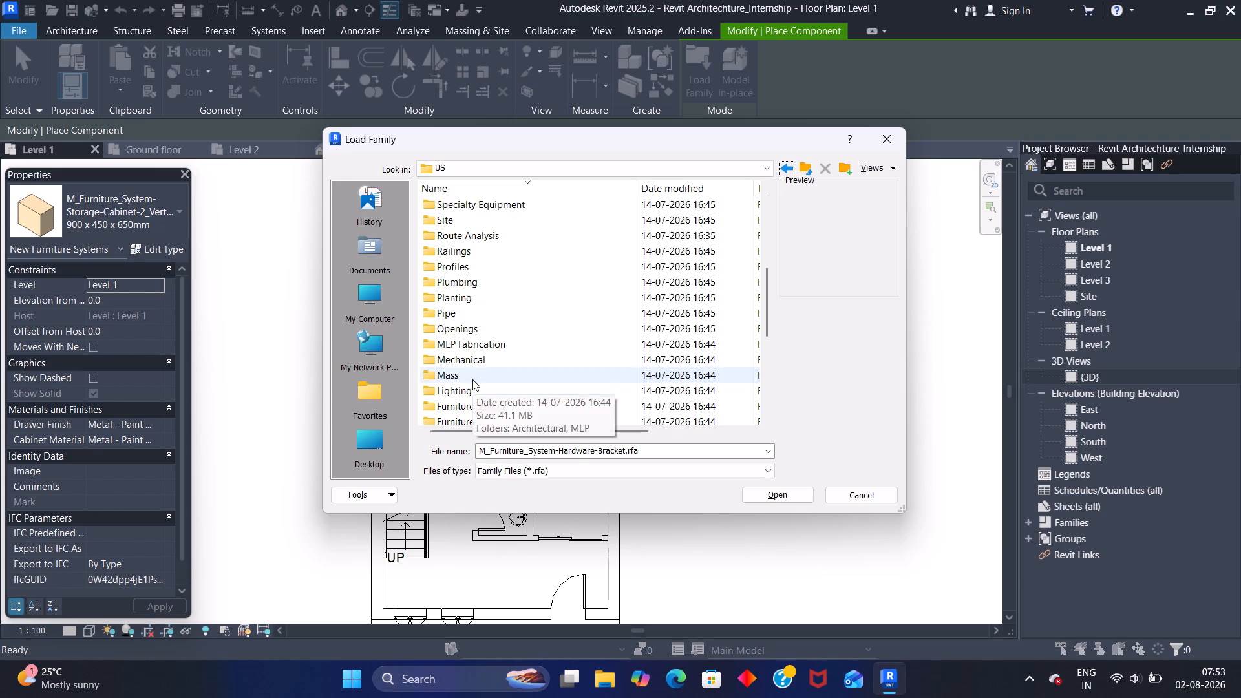
scroll(471, 376, "down", 1)
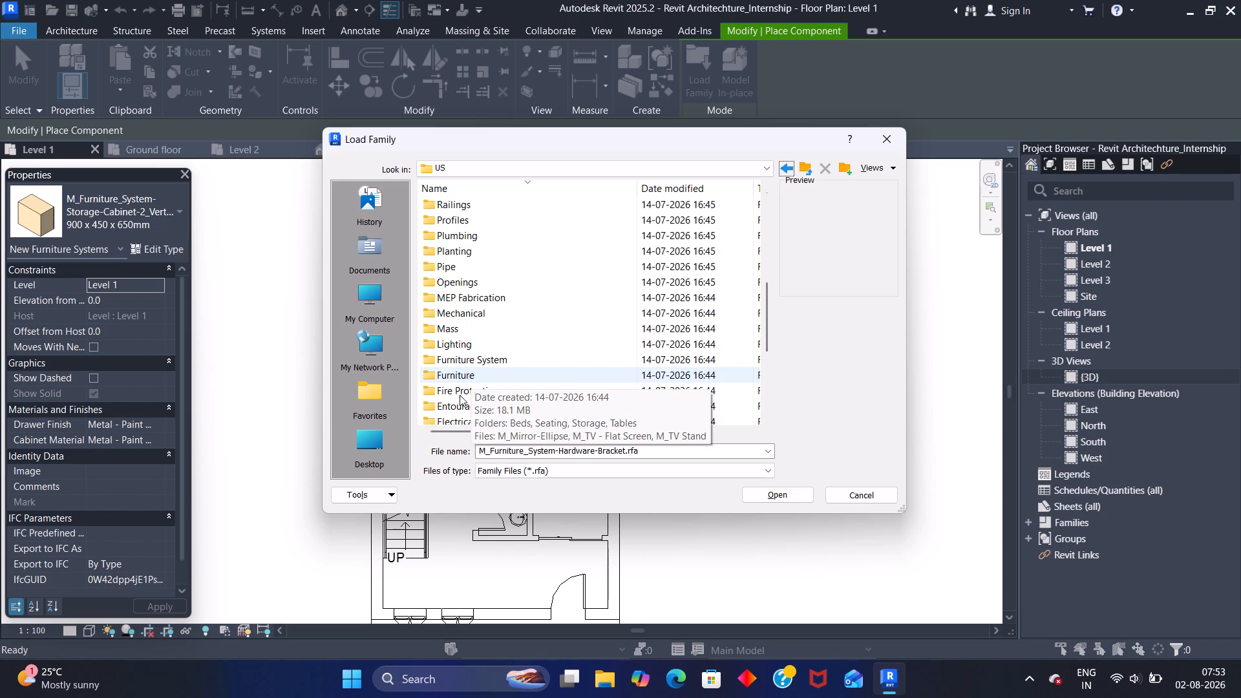
double_click(452, 405)
left_click(494, 399)
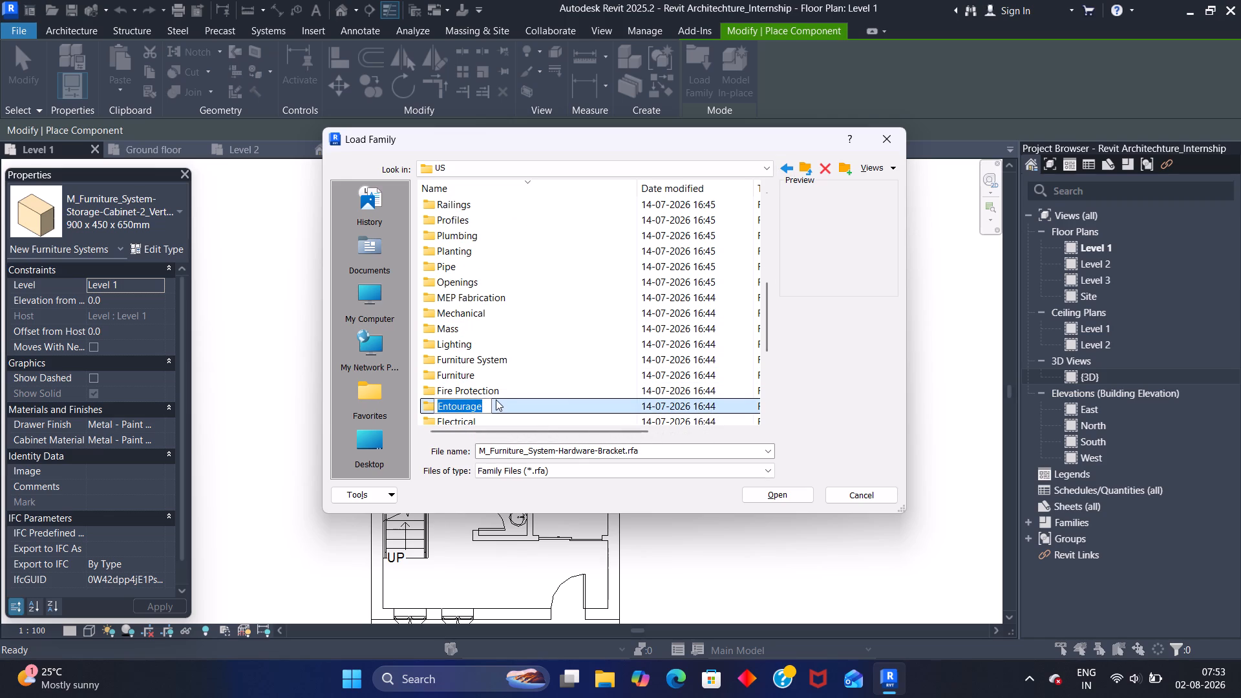
left_click(493, 403)
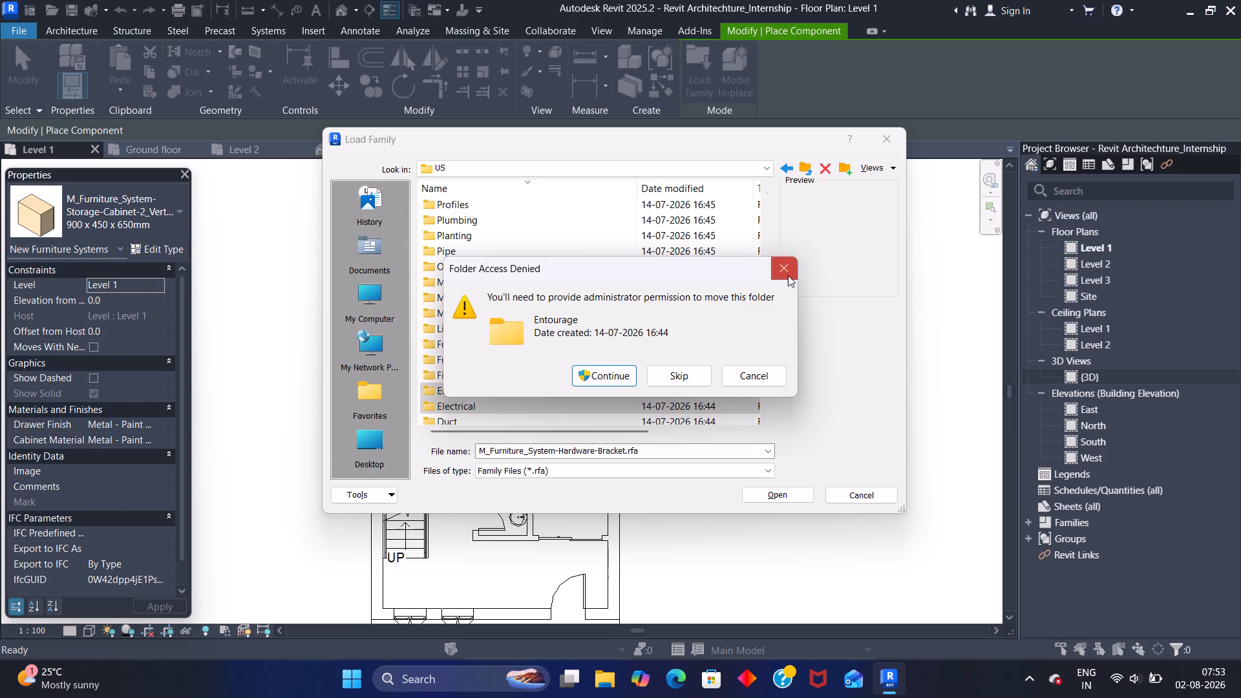
left_click(779, 268)
double_click(586, 385)
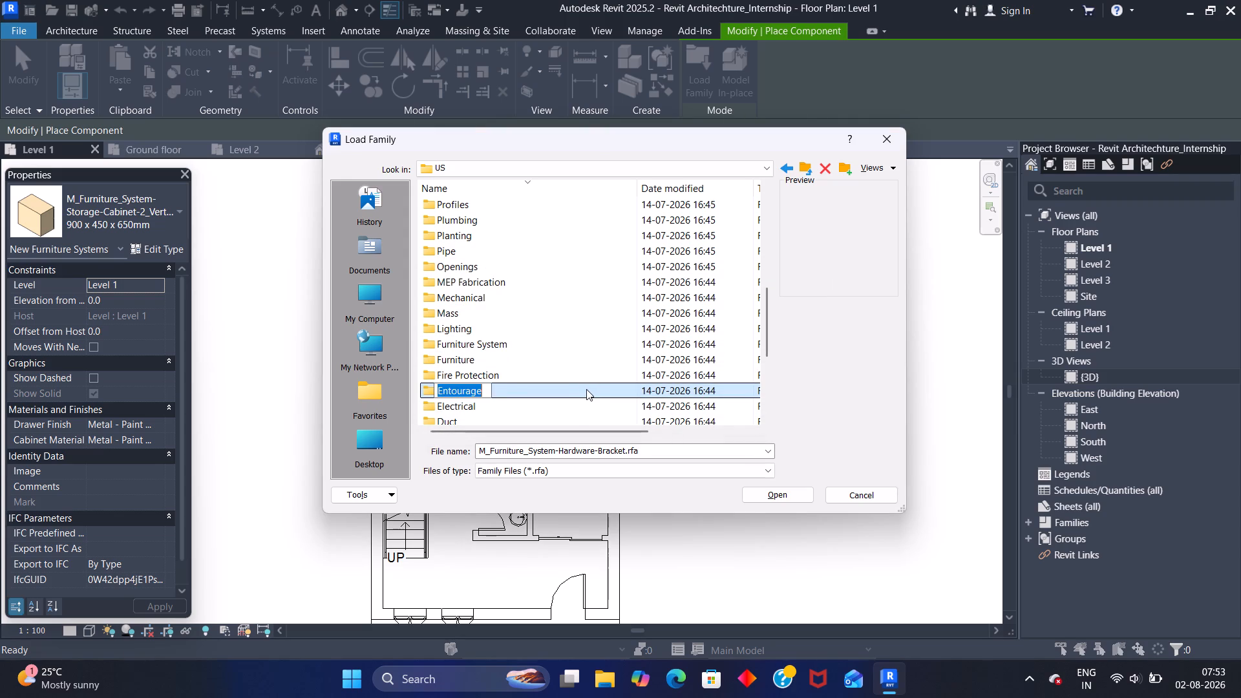
triple_click(586, 389)
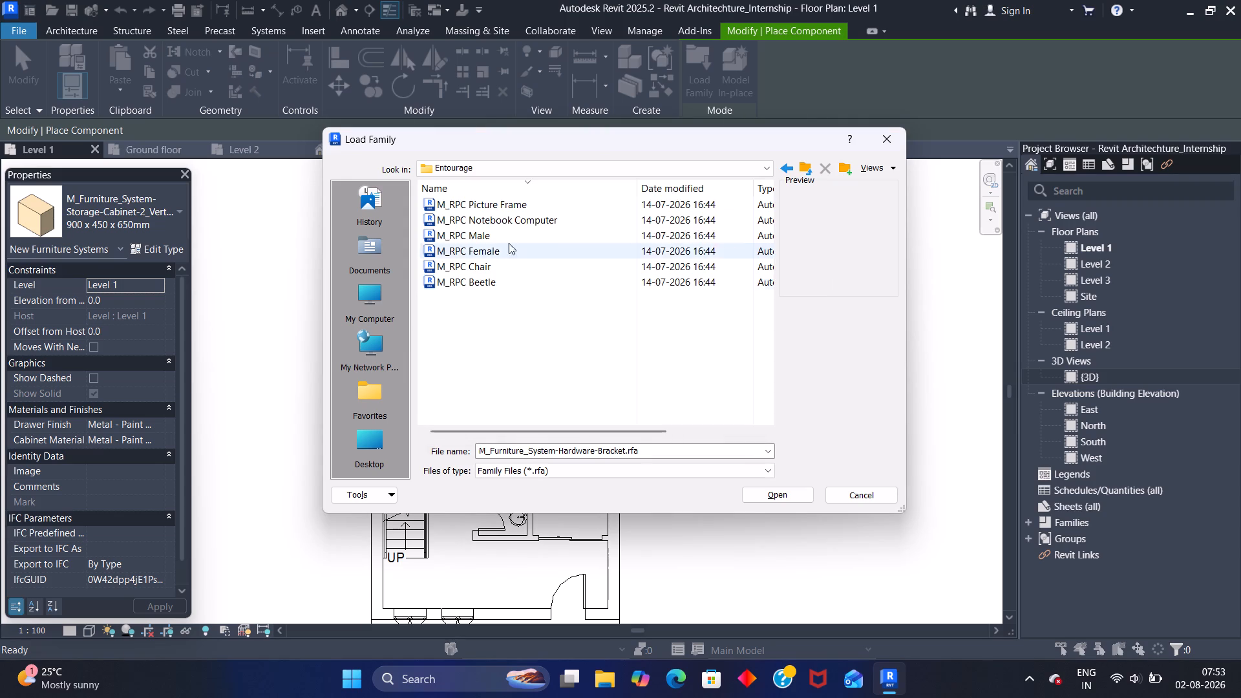
Examine the Entourage families, selecting the RPC picture frame, notebook computer, male, female, chair and Beetle files for preview.
left_click(498, 206)
left_click(500, 217)
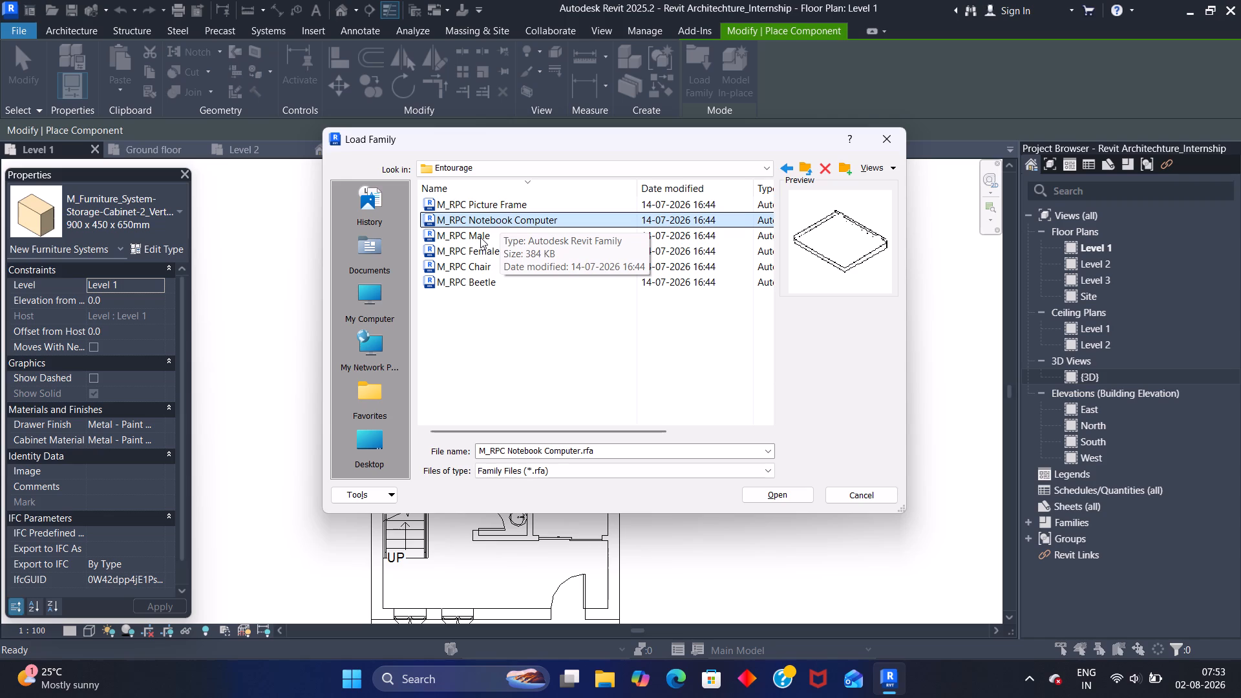
left_click(480, 237)
left_click(487, 251)
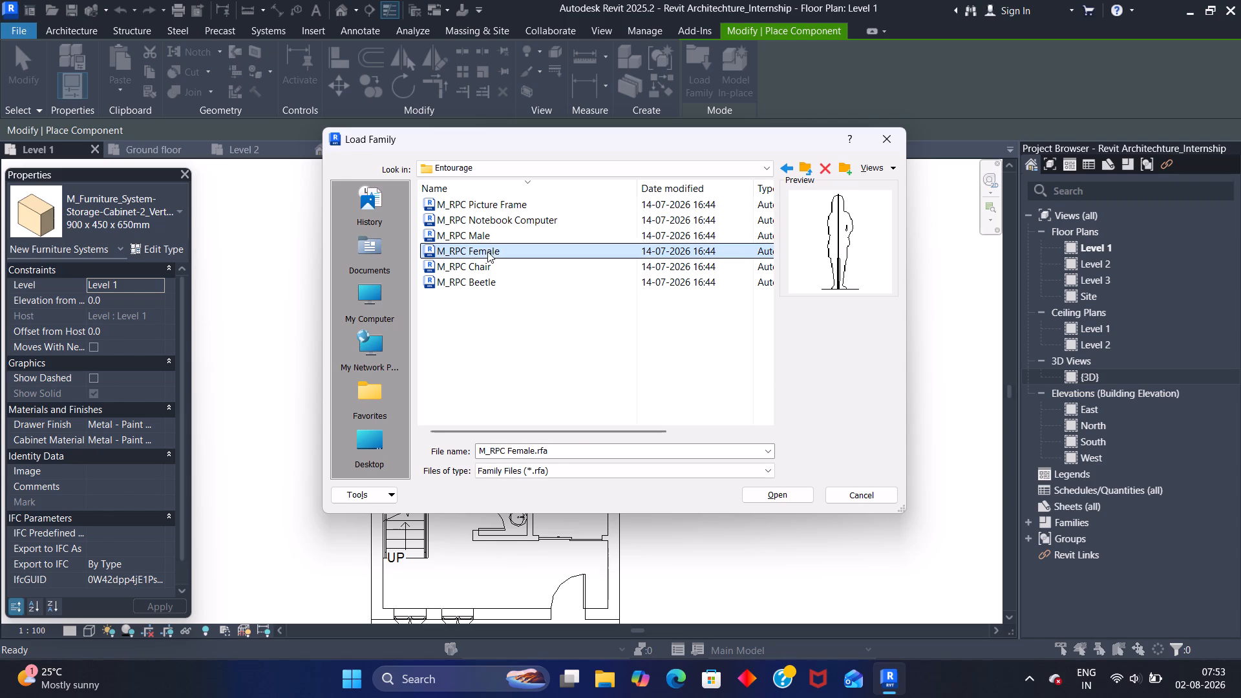
left_click(484, 266)
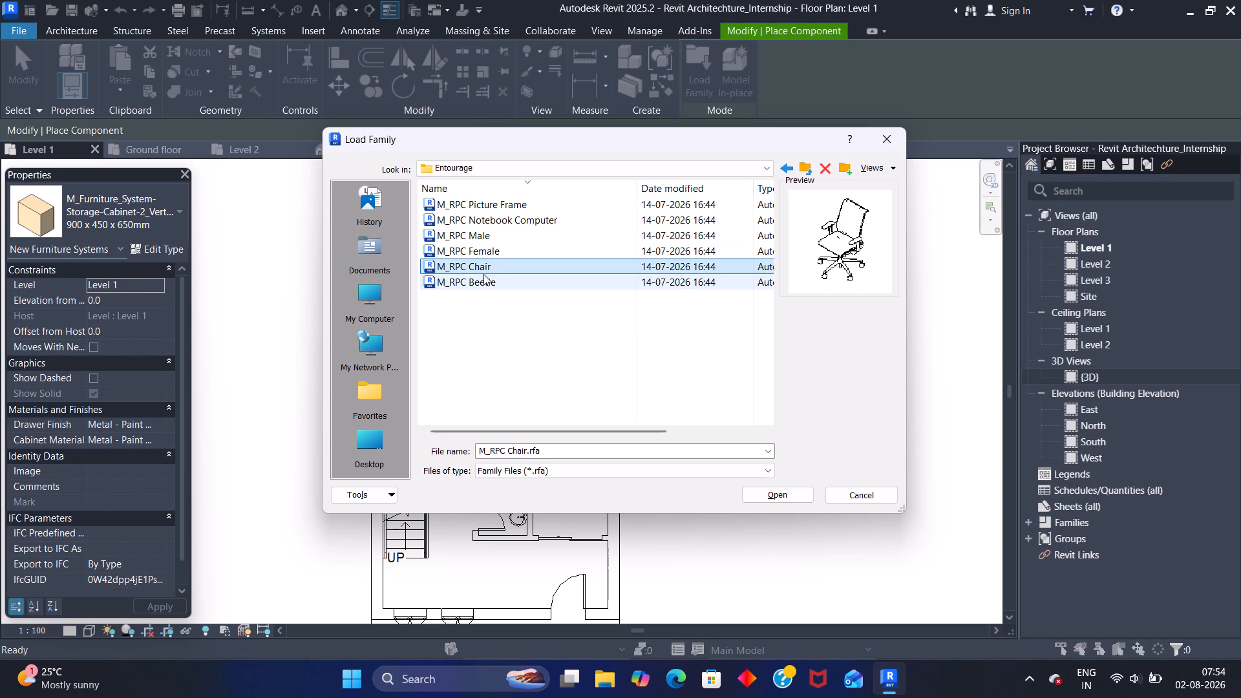
left_click(483, 282)
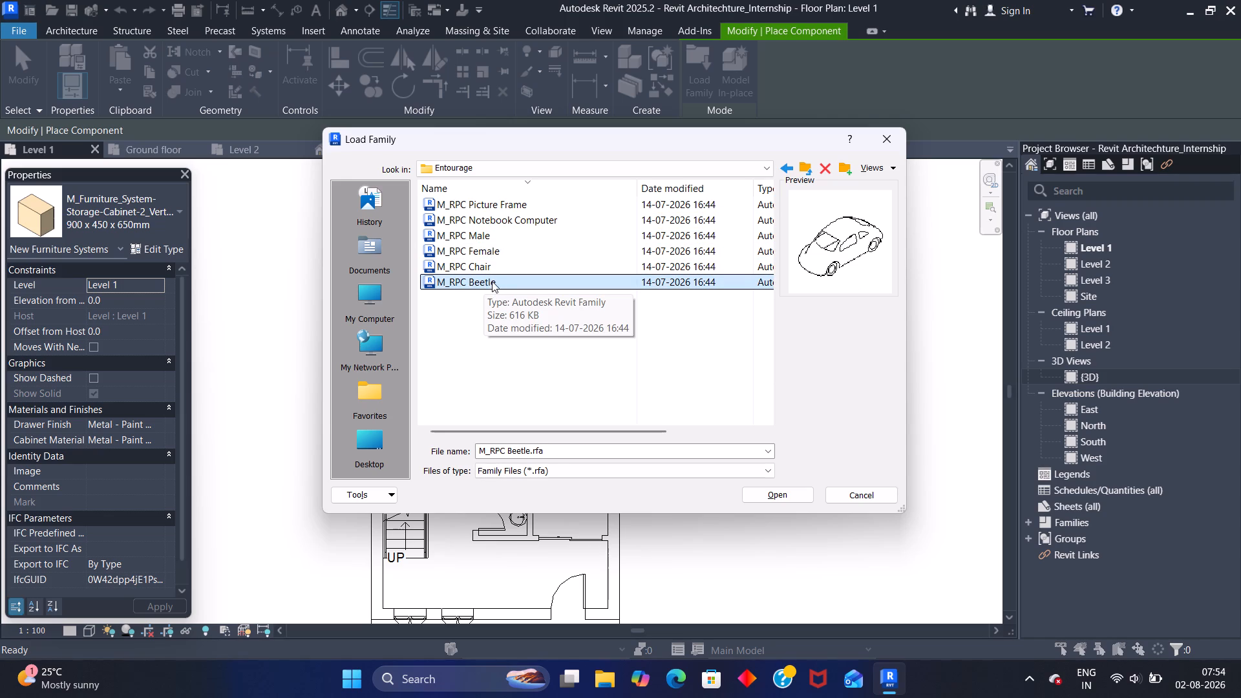
left_click(787, 164)
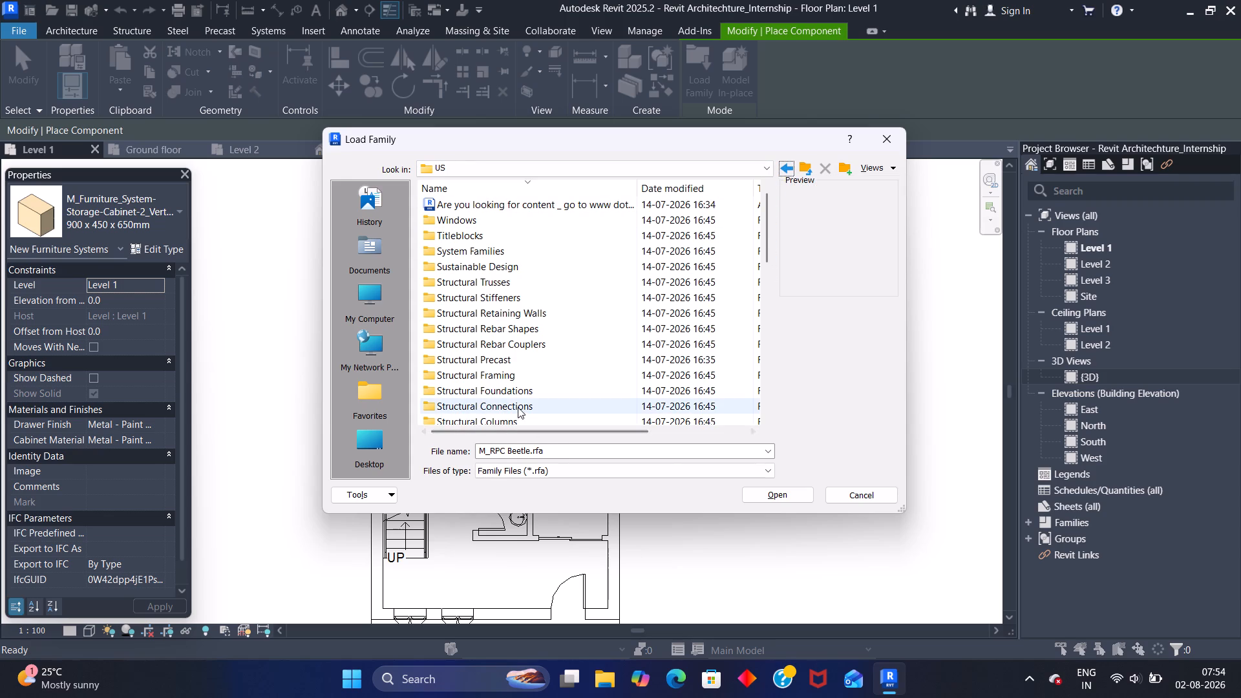
Browse the US library folders down to Annotations, and go back to the Furniture System's Storage folder.
scroll(518, 407, "down", 7)
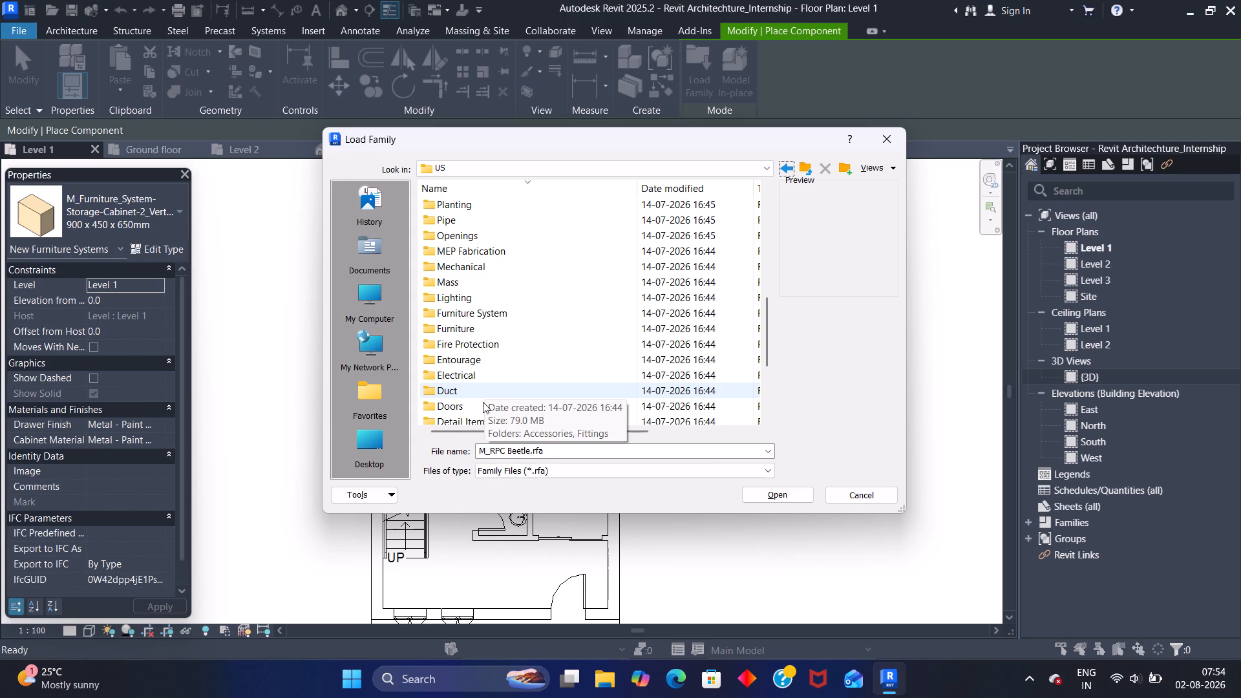
scroll(500, 416, "down", 1)
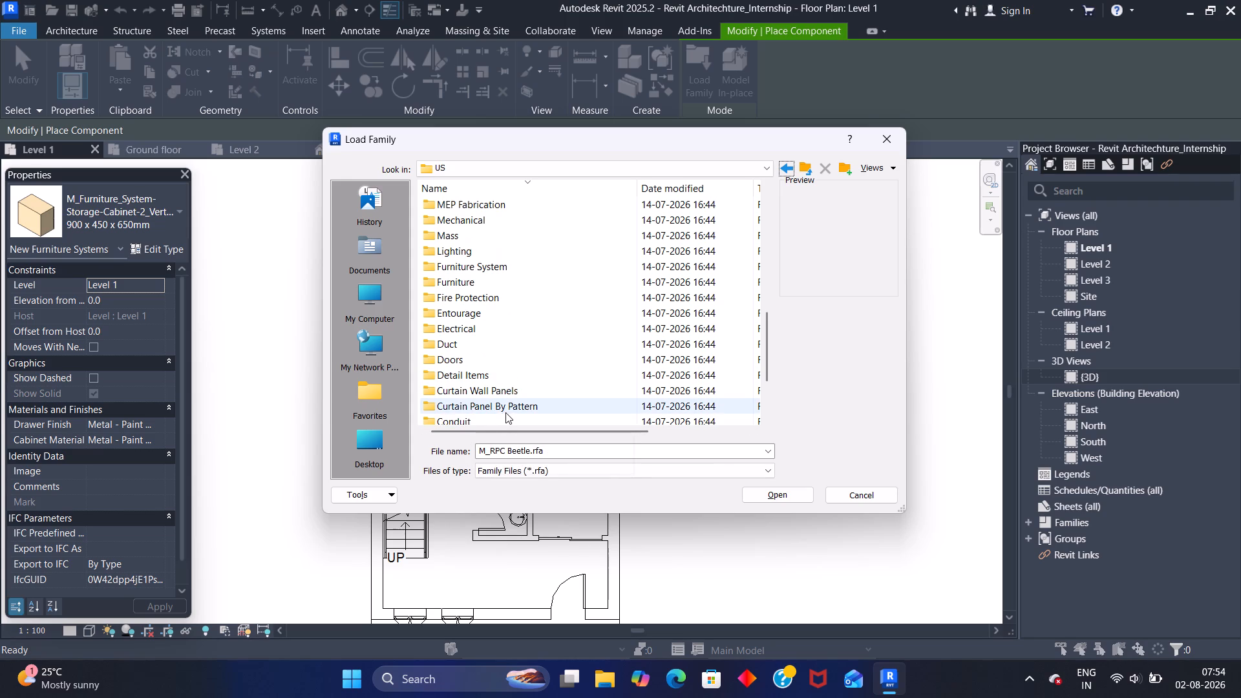
scroll(508, 412, "down", 1)
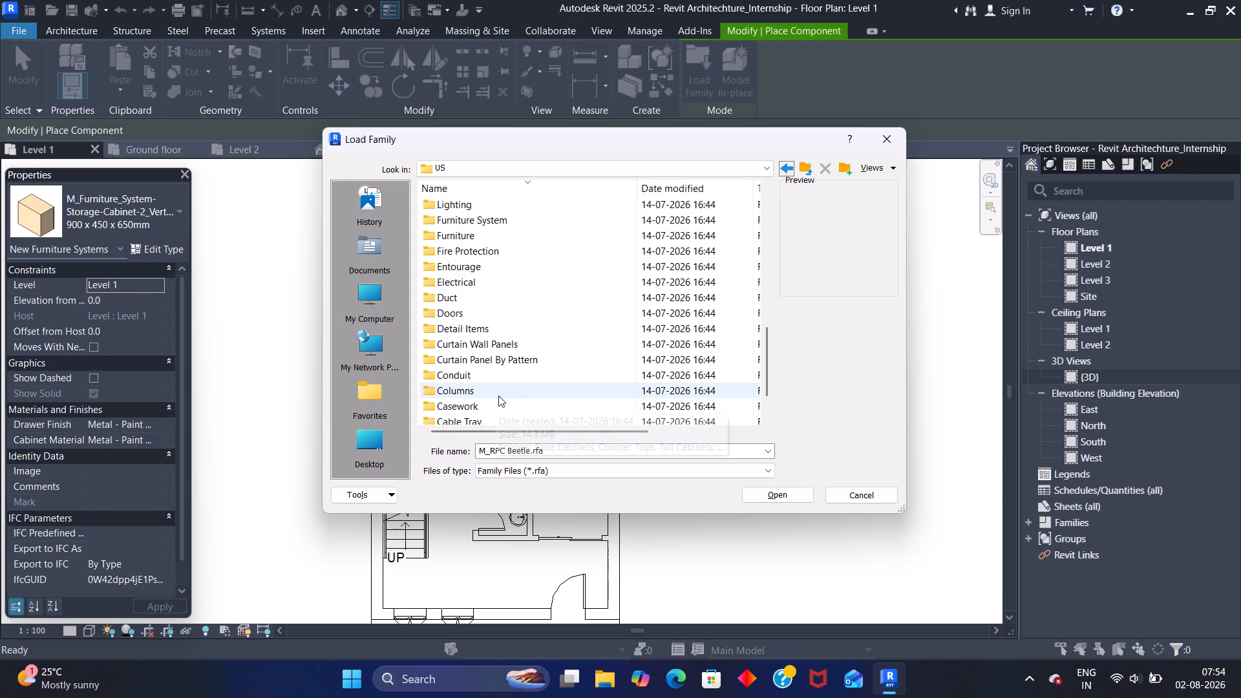
scroll(498, 395, "down", 1)
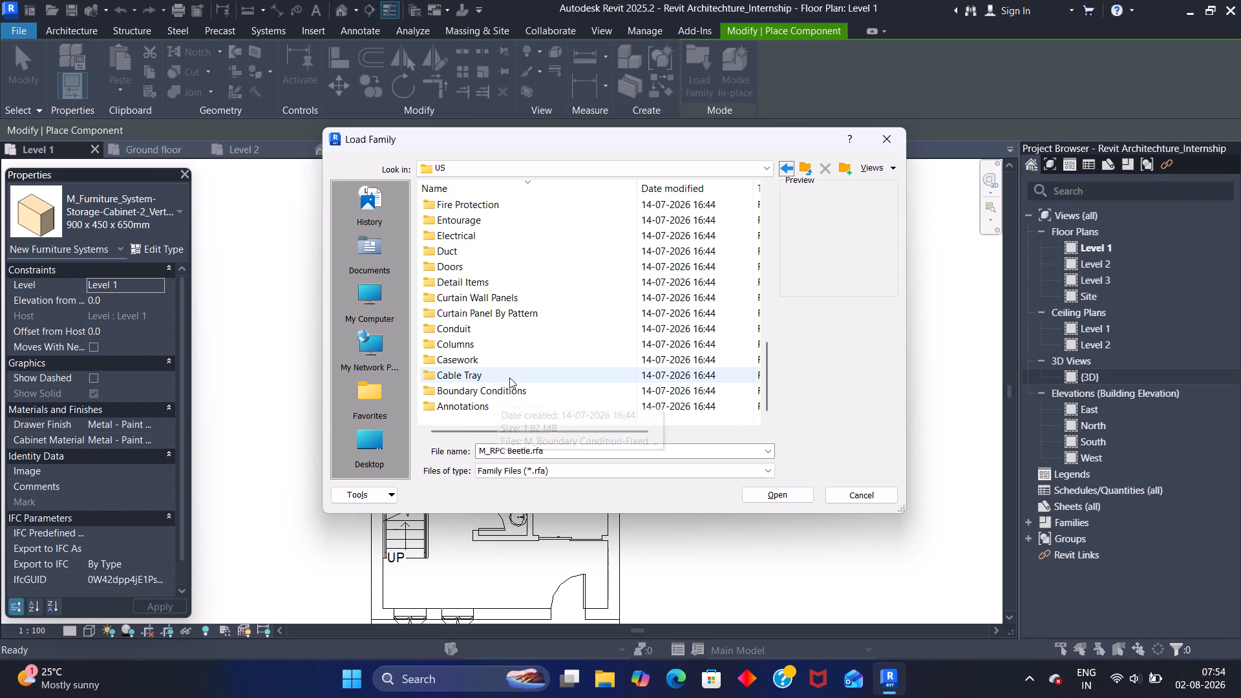
scroll(500, 365, "up", 1)
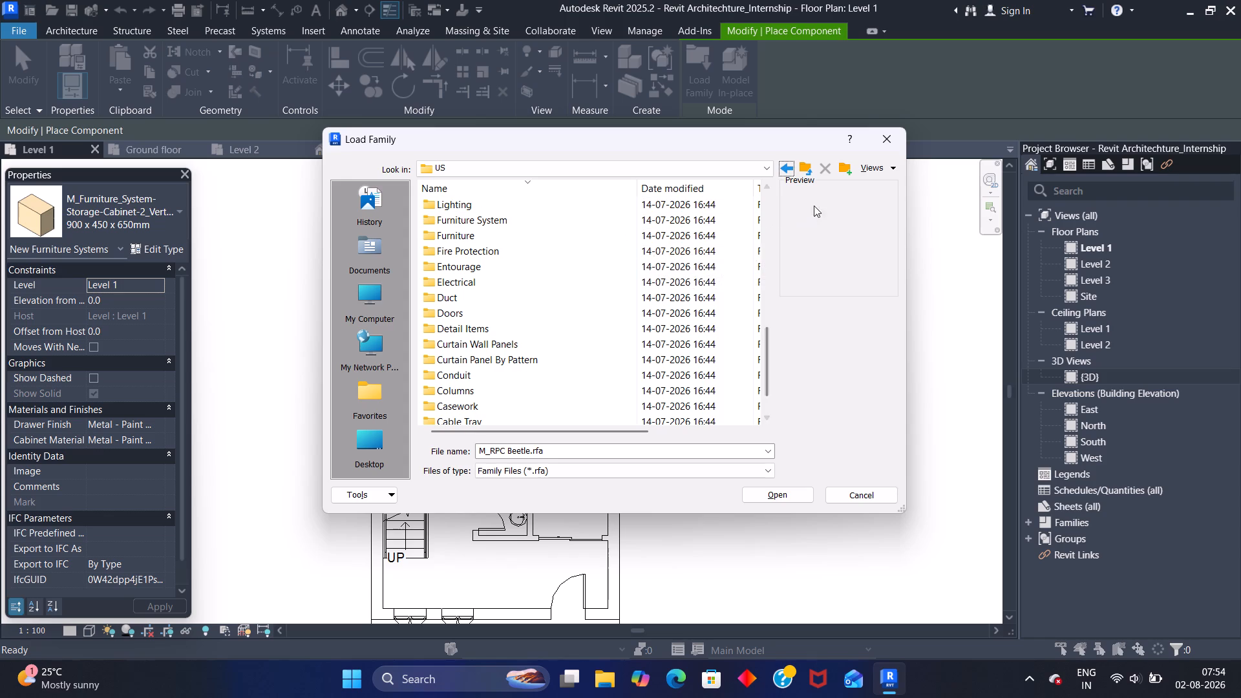
left_click(782, 167)
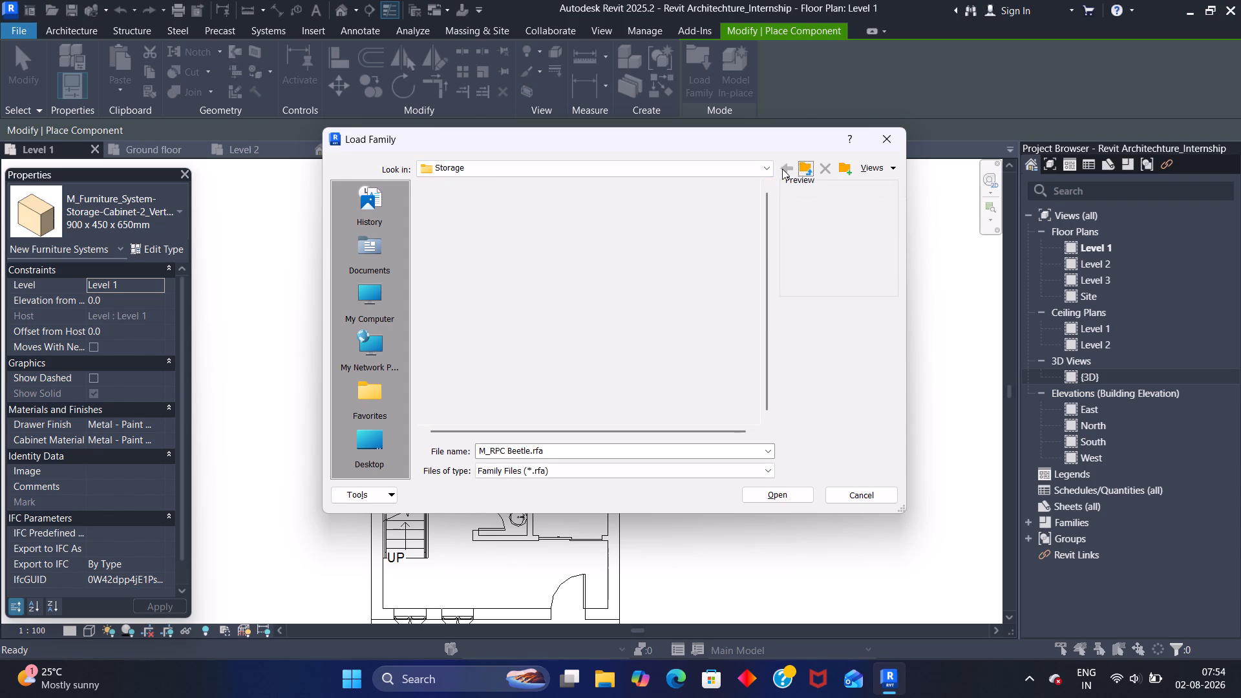
left_click(782, 169)
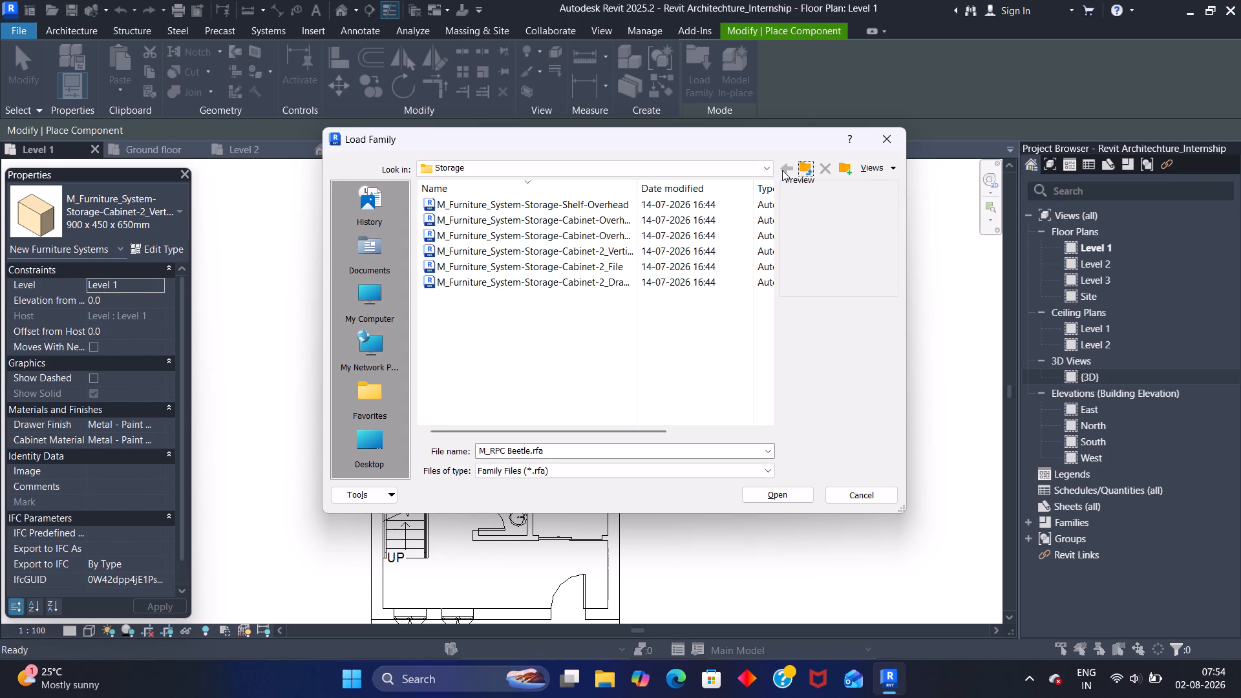
Go up to the RVT 2025 folder, check the language subfolders in Templates, and return to RVT 2025.
left_click(763, 167)
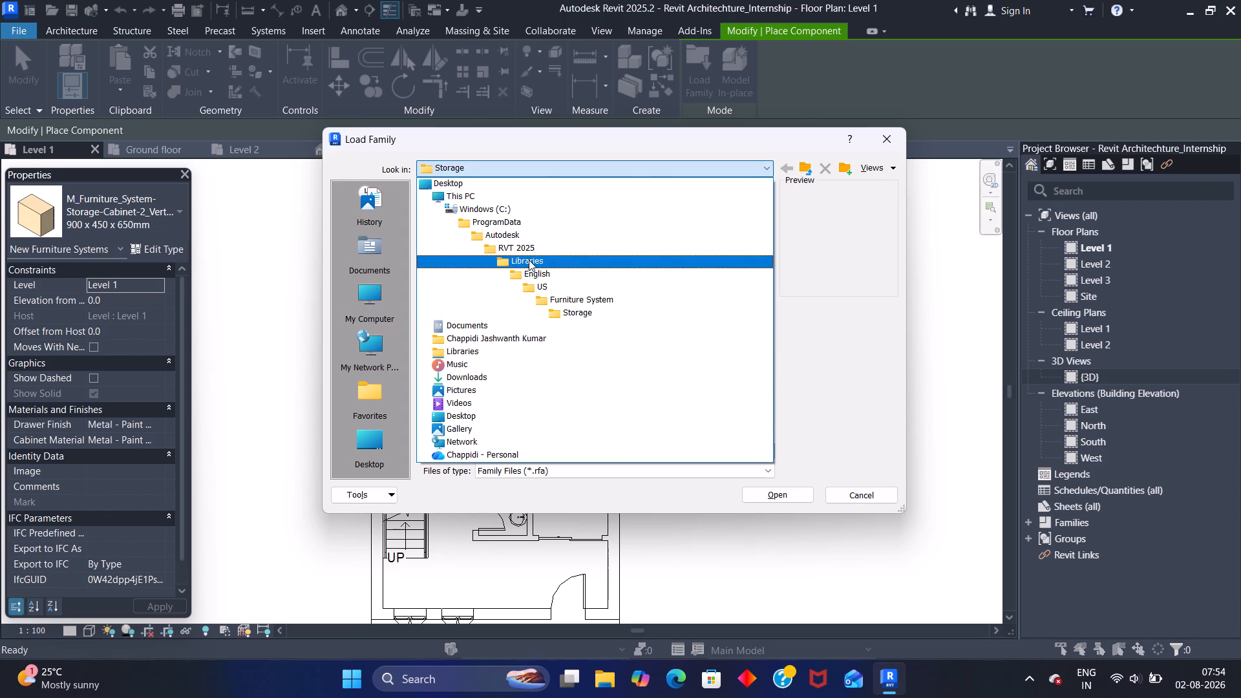
double_click(549, 244)
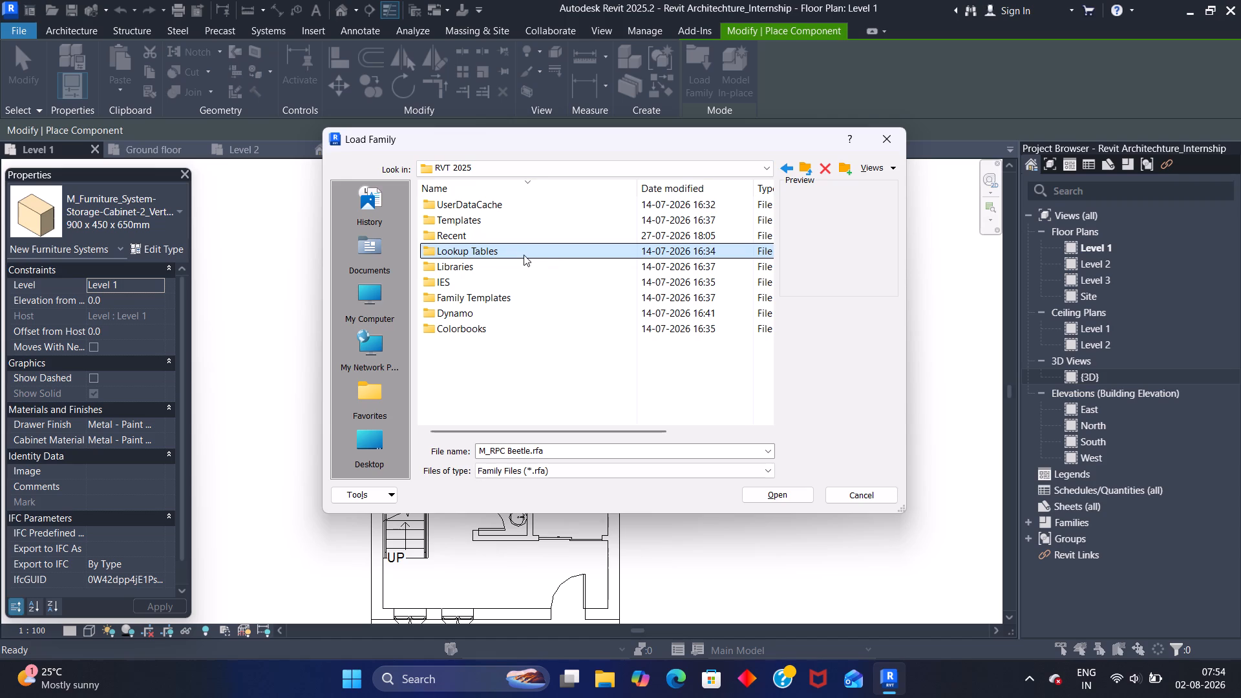
double_click(511, 219)
scroll(507, 229, "down", 5)
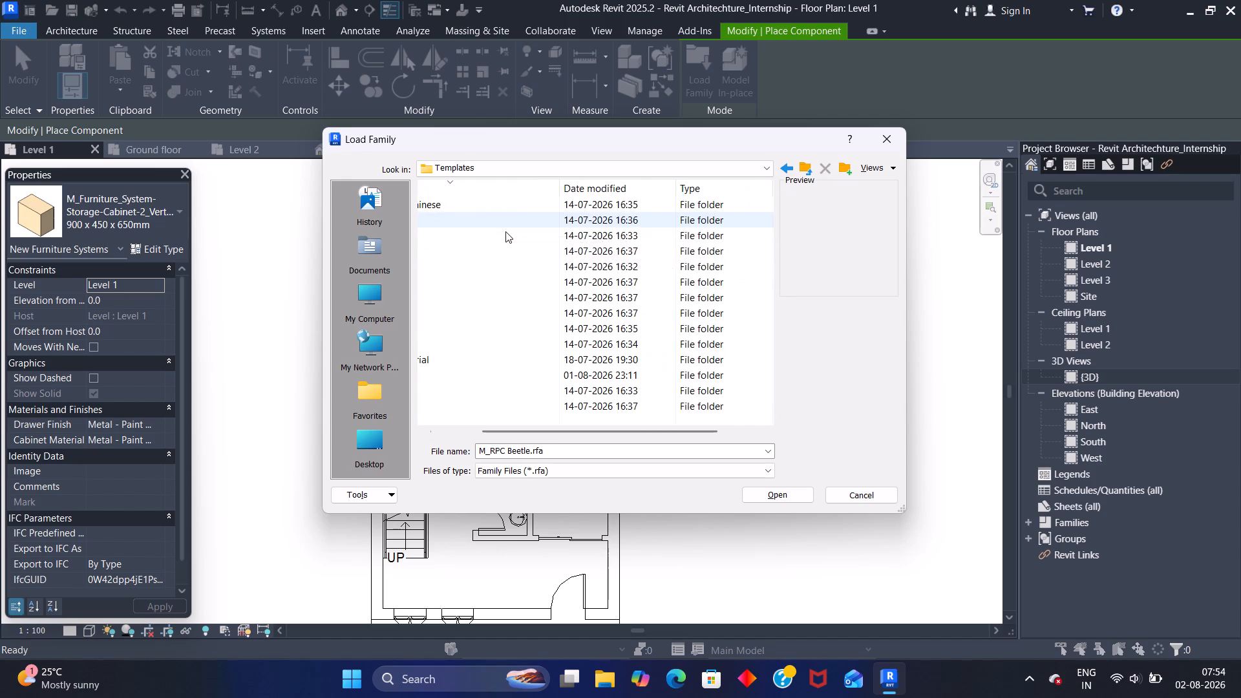
scroll(505, 231, "up", 5)
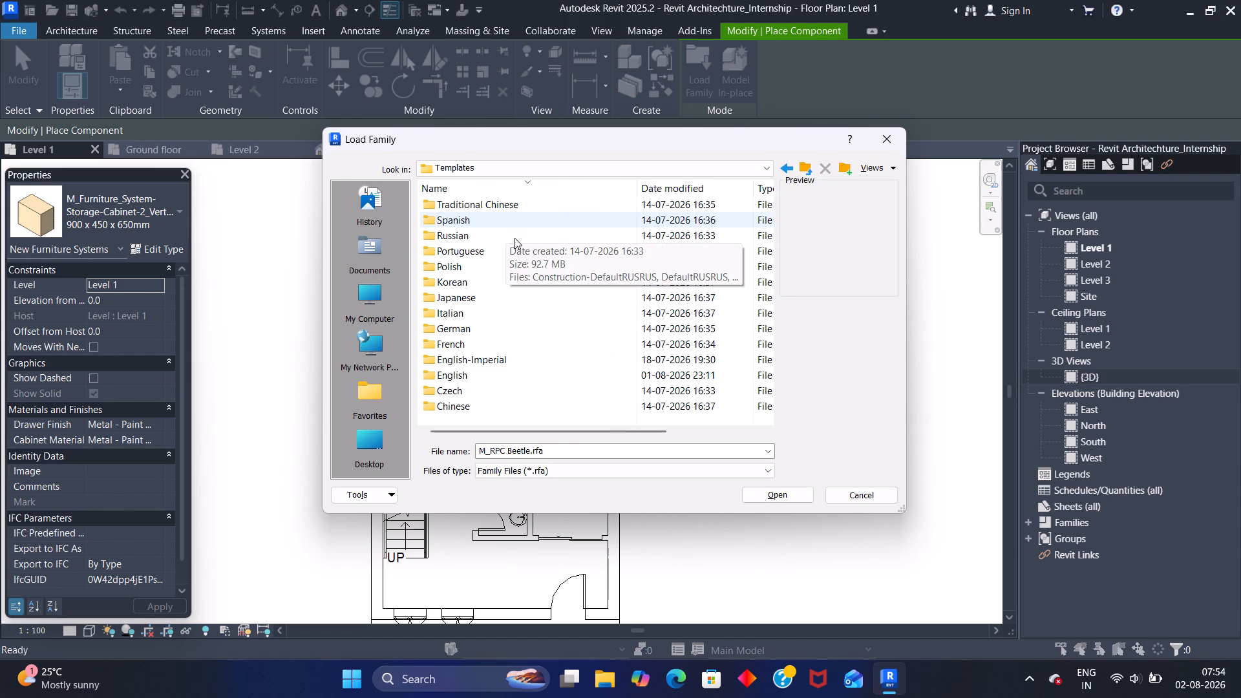
left_click(780, 168)
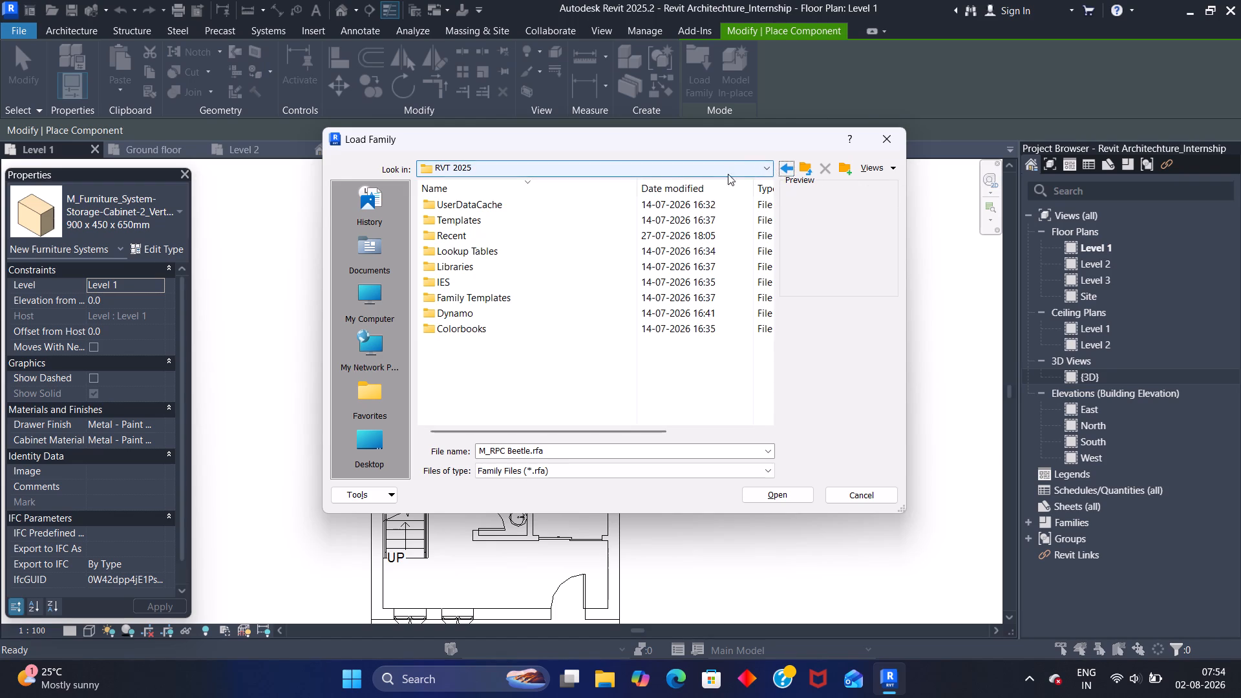
Open the US family library through the Libraries and English folders.
double_click(500, 270)
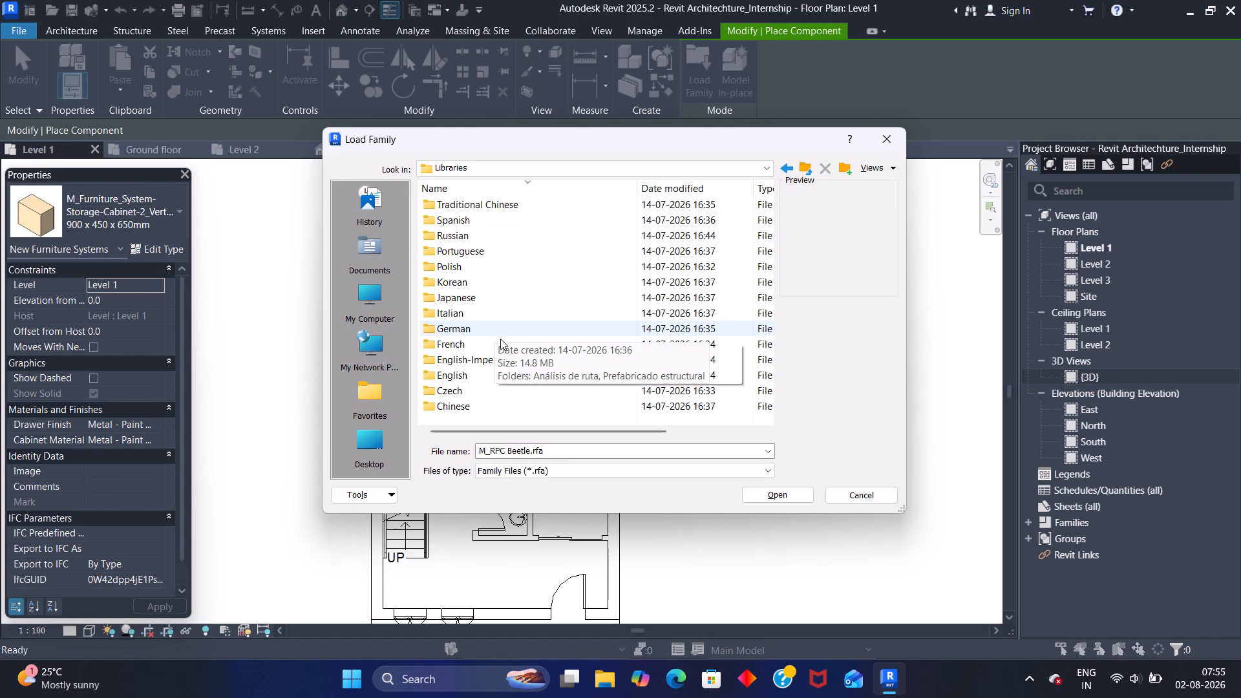
triple_click(471, 374)
left_click(474, 371)
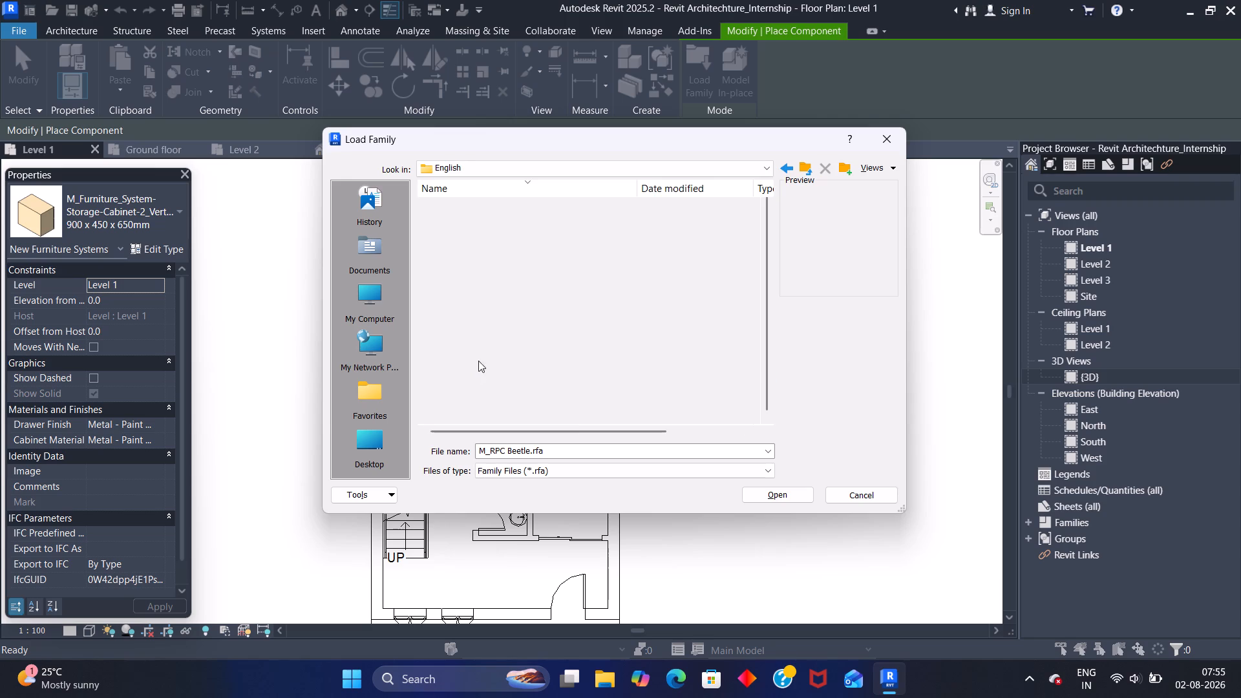
double_click(493, 202)
double_click(491, 201)
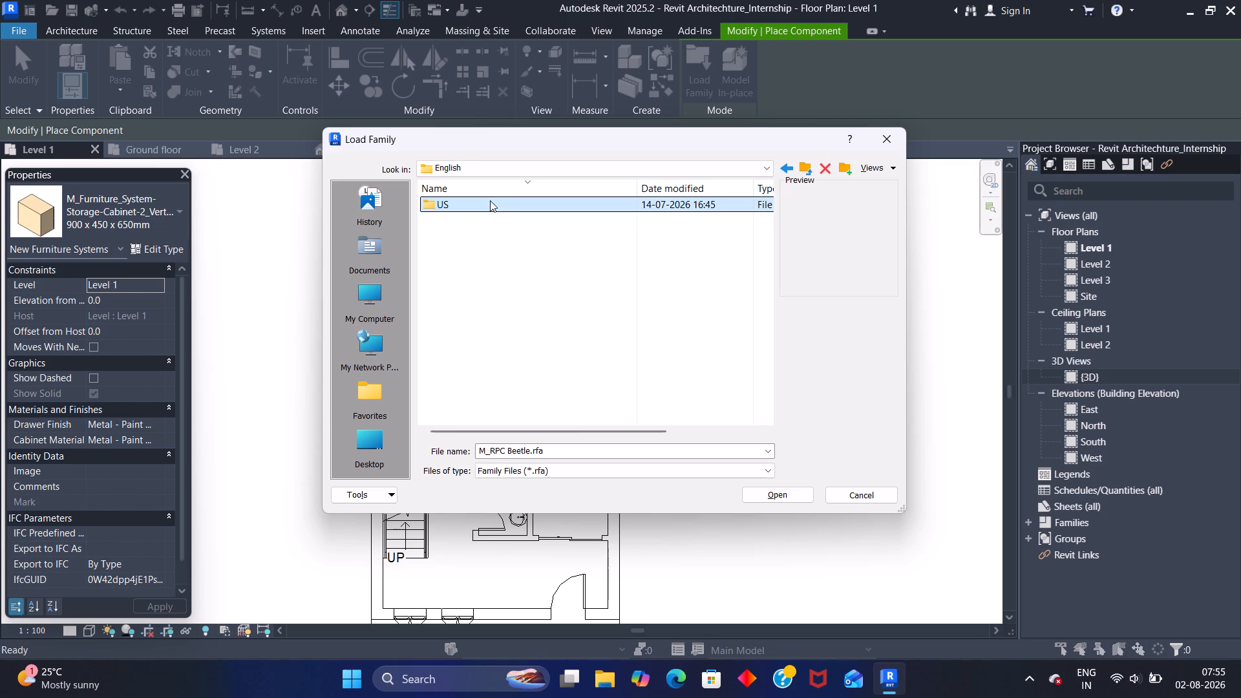
left_click(494, 206)
left_click(548, 206)
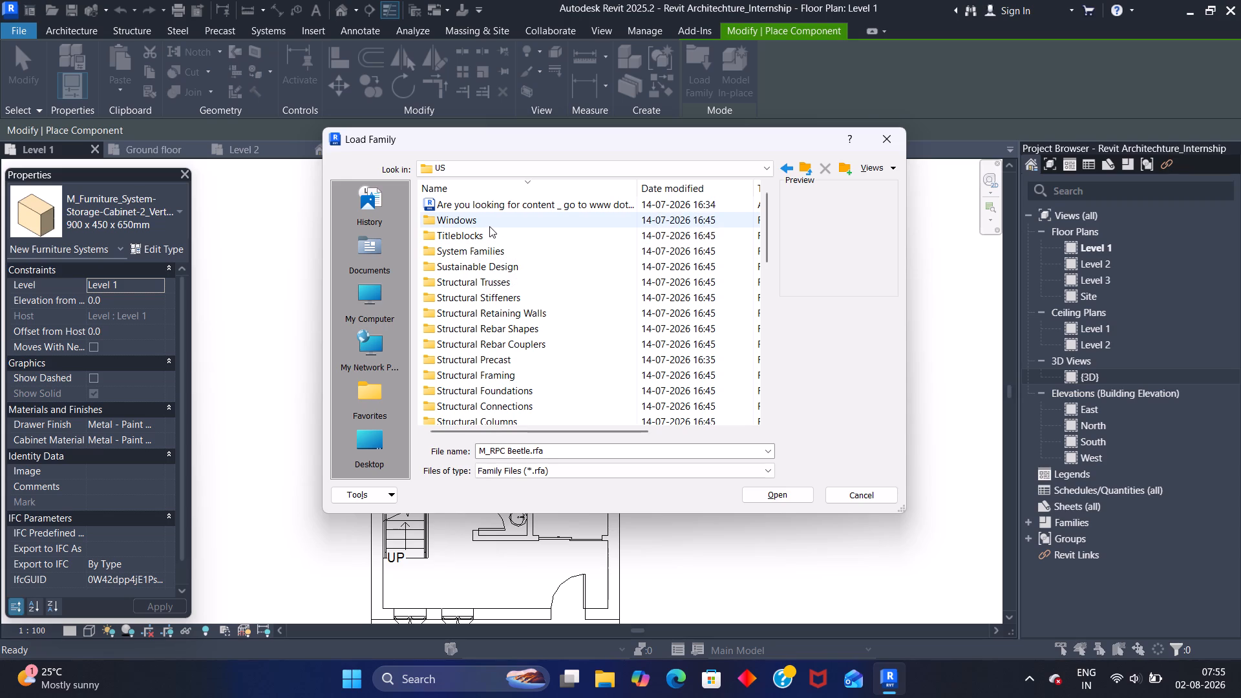
Preview the Sustainable Design families, from the bicycle racks and recycle bins to the solar panel and wind power generator, and return to US.
left_click(491, 264)
left_click(488, 271)
left_click(514, 265)
left_click(521, 266)
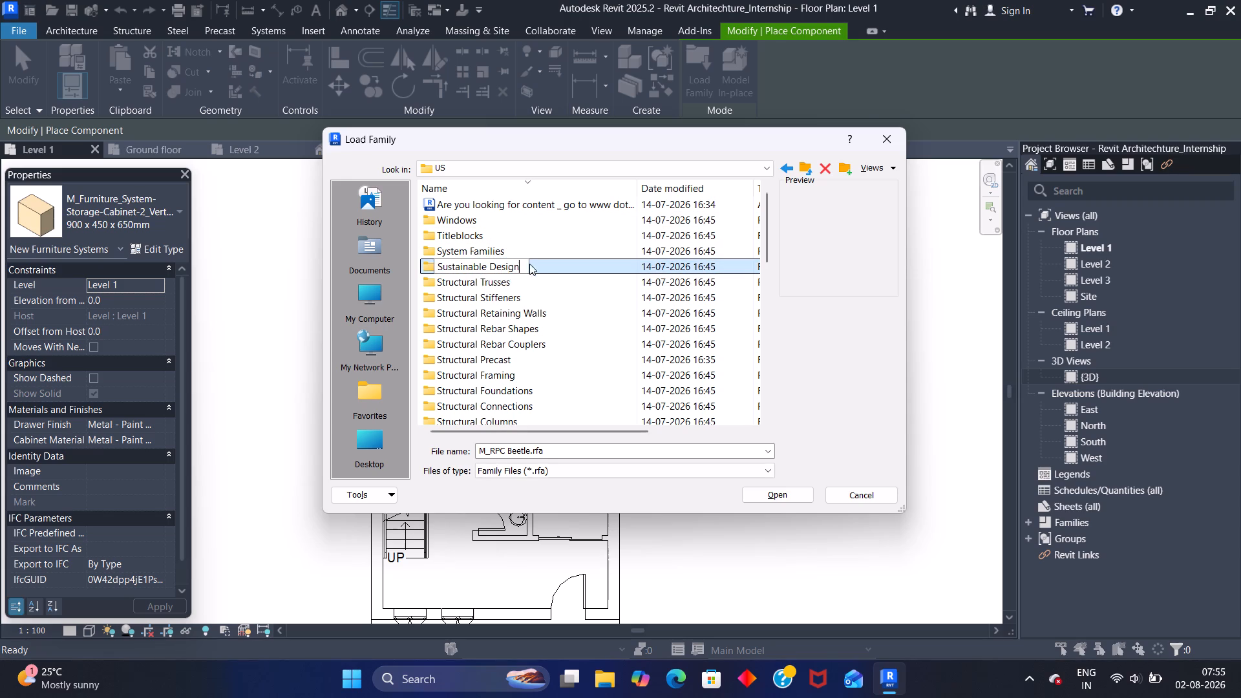
triple_click(542, 265)
left_click(546, 265)
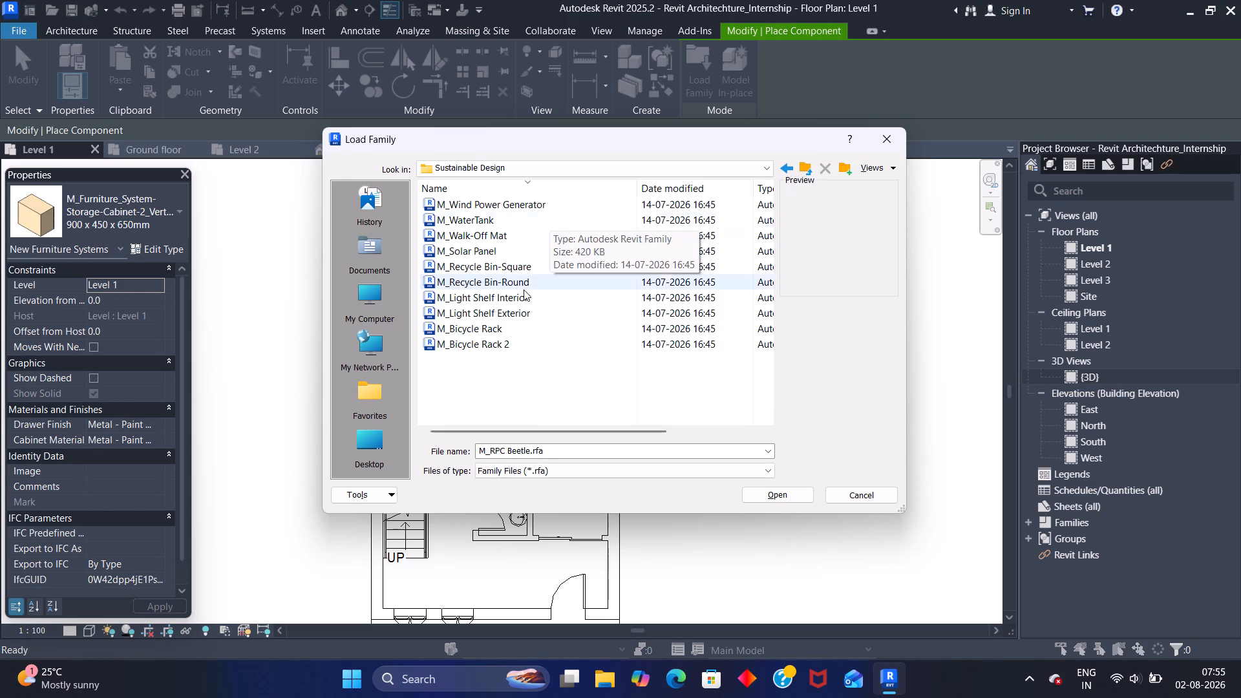
left_click(508, 341)
left_click(513, 324)
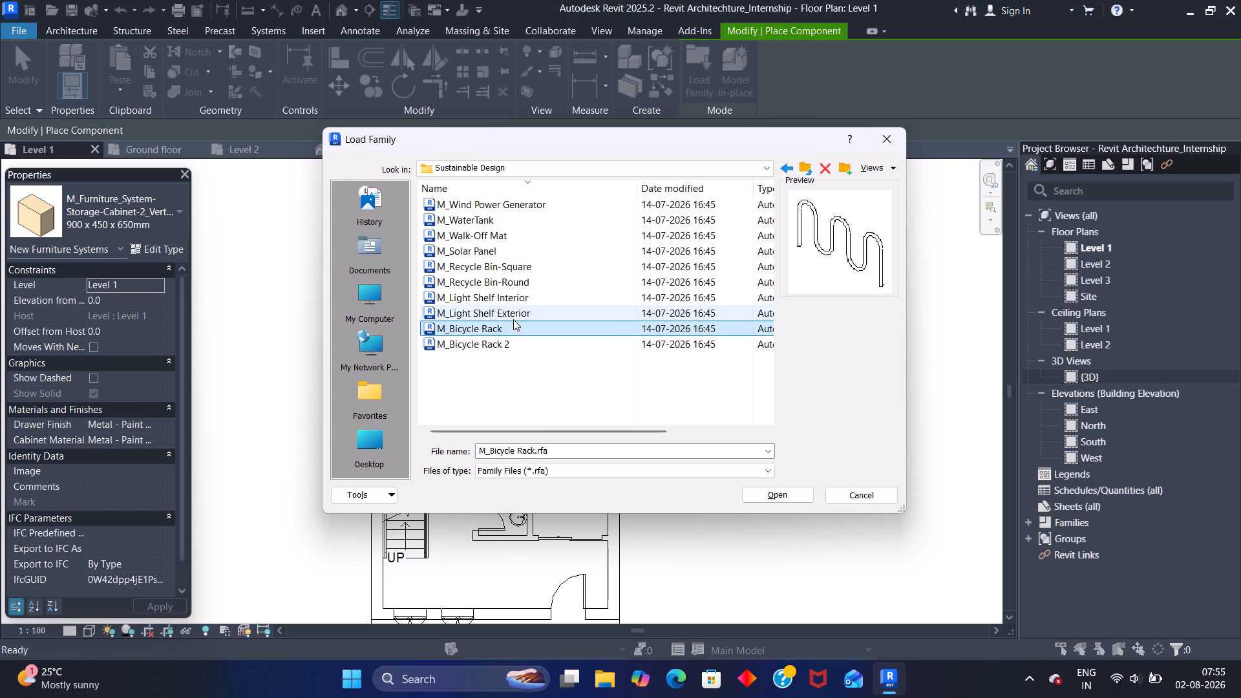
left_click(516, 308)
left_click(517, 293)
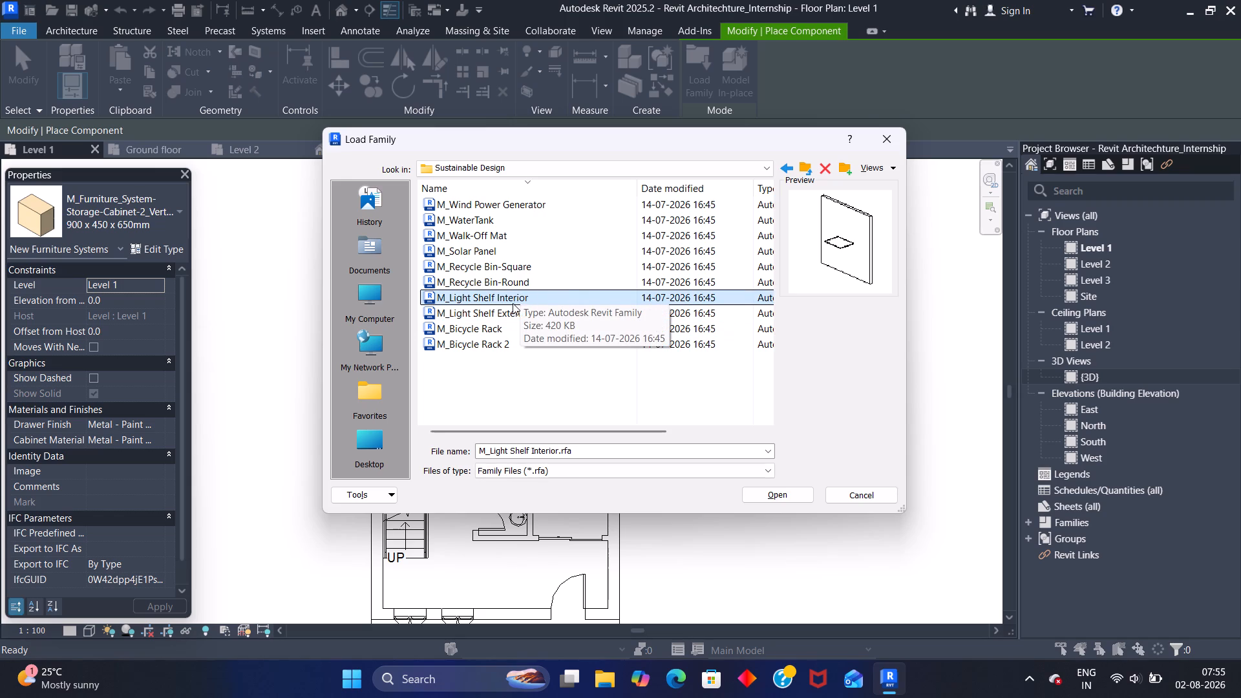
left_click(517, 283)
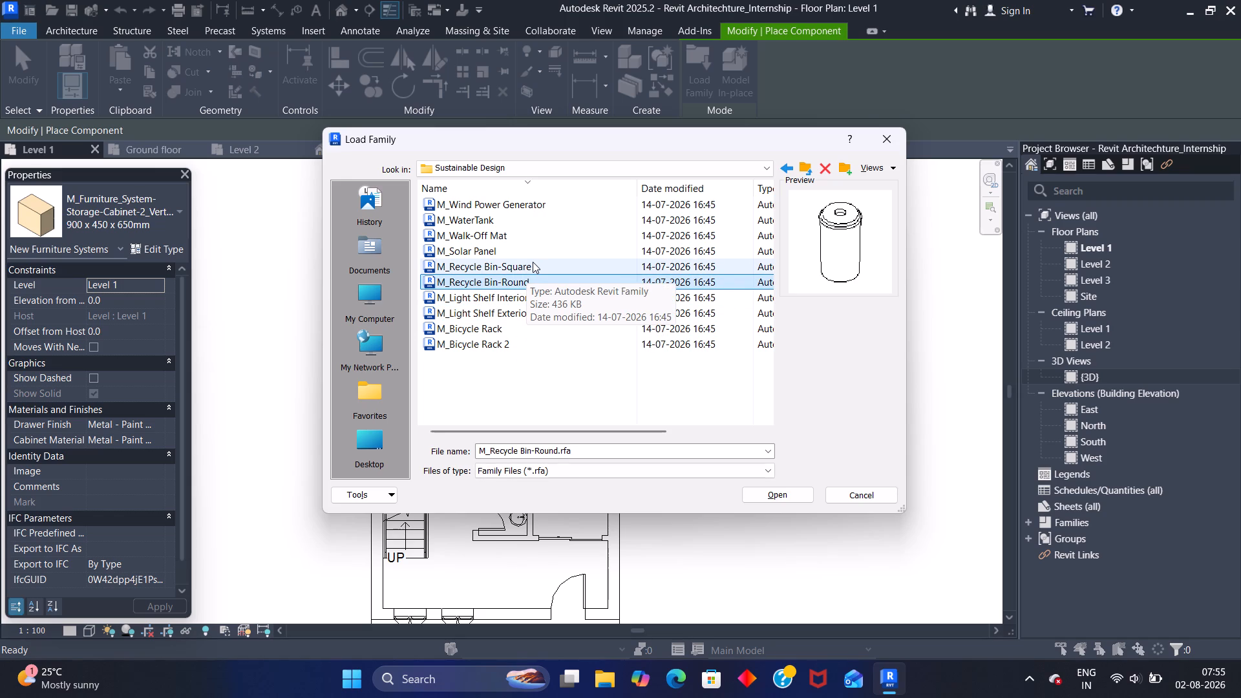
left_click(533, 262)
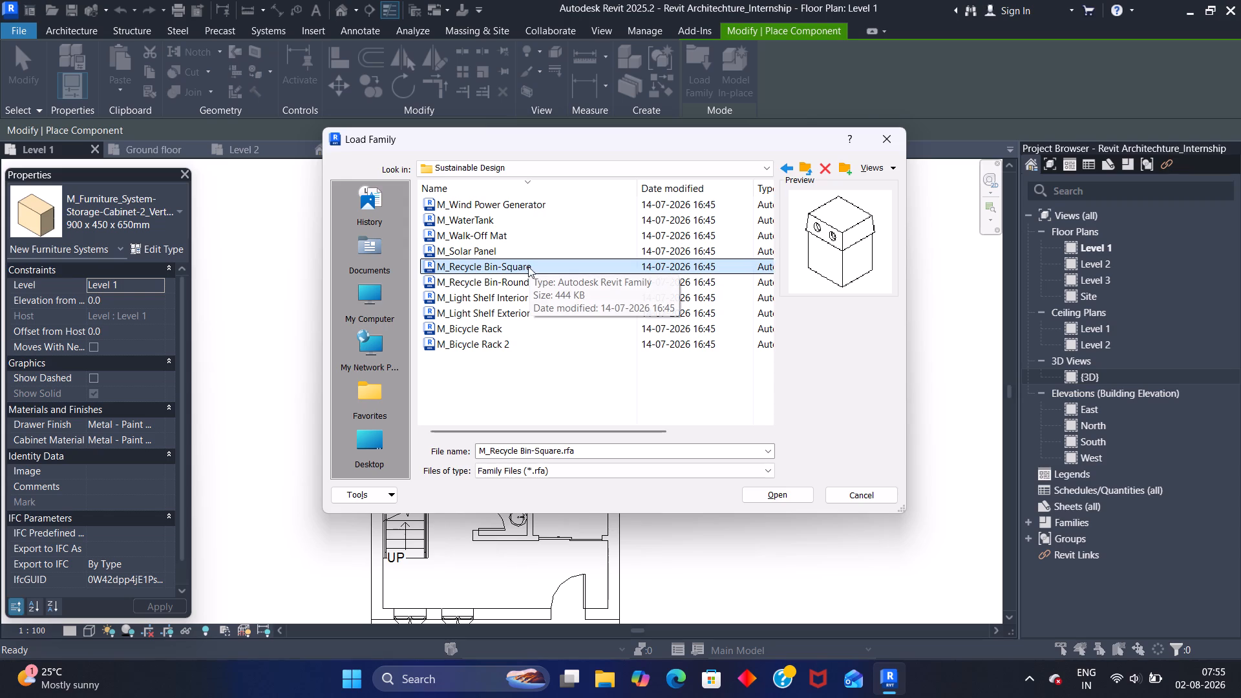
left_click(524, 244)
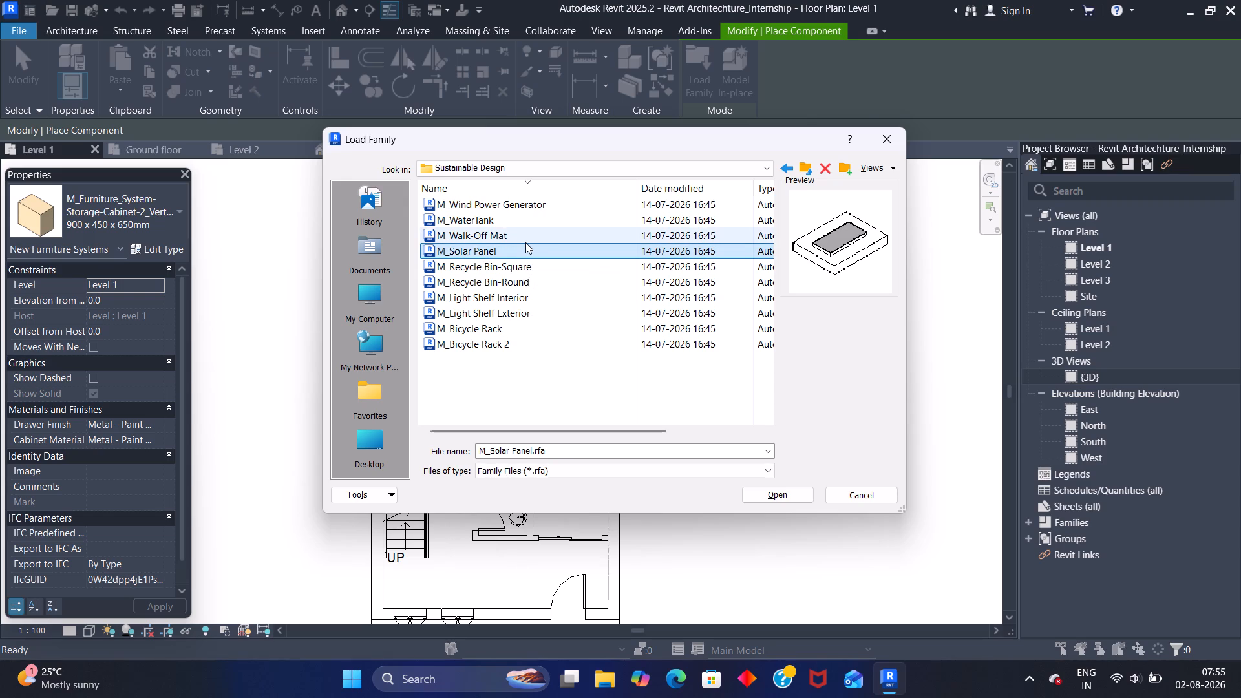
left_click(534, 233)
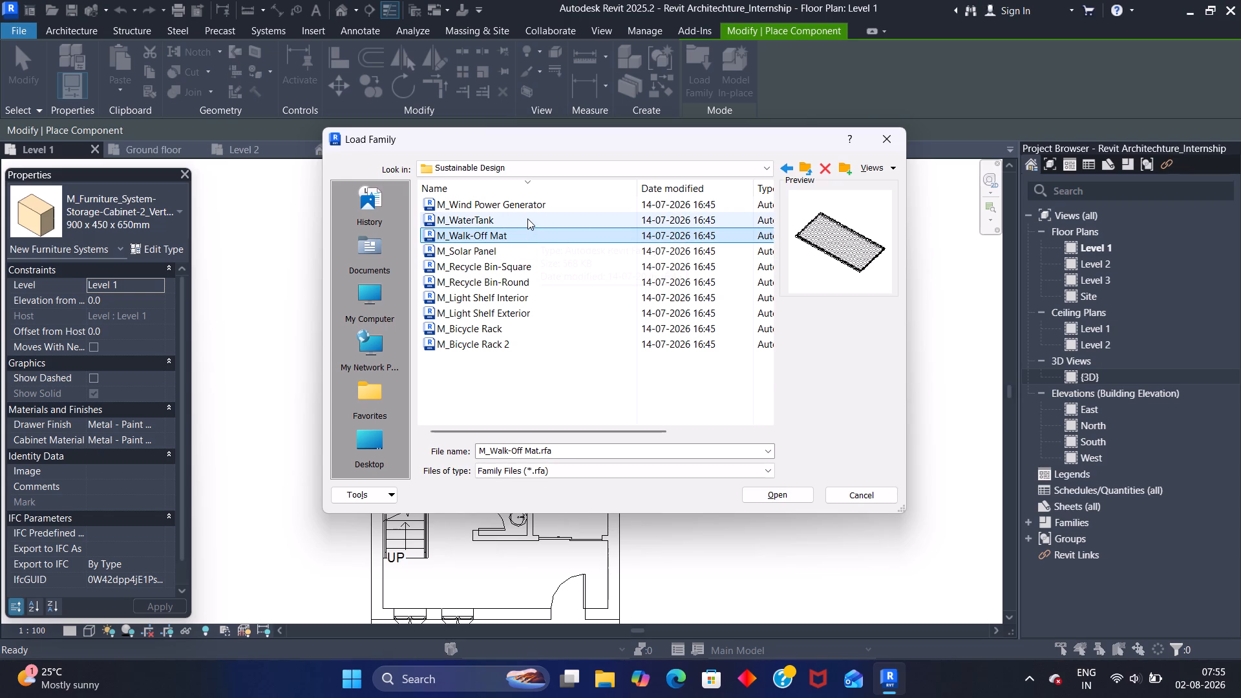
left_click(527, 218)
left_click(524, 198)
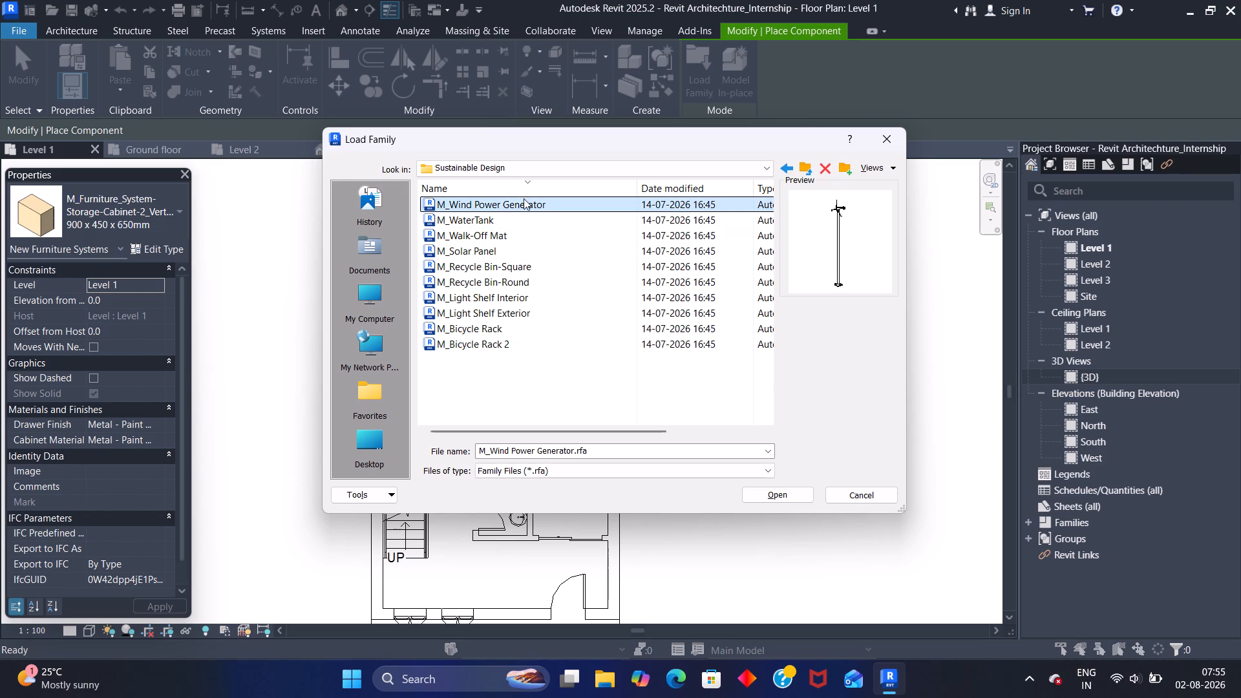
left_click(786, 170)
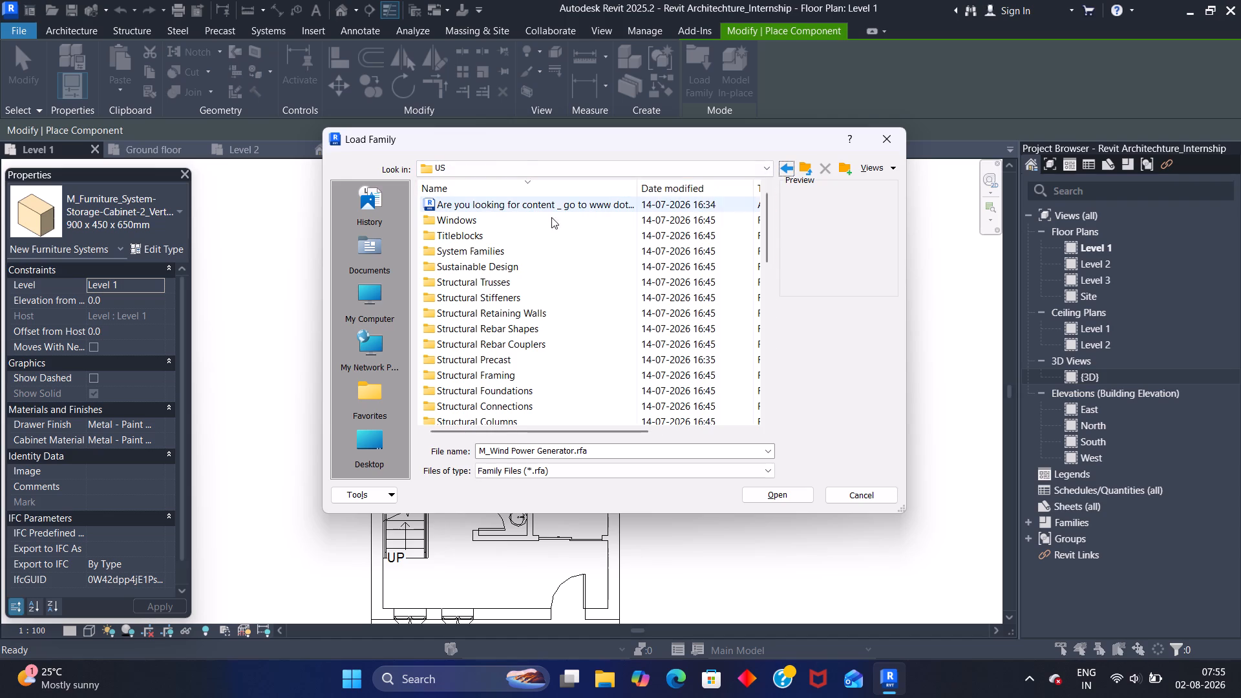
Check more of the US library folders, look into Structural Trusses, and return to the US folder.
left_click(487, 231)
left_click(489, 242)
left_click_drag(490, 241, 500, 244)
left_click(510, 246)
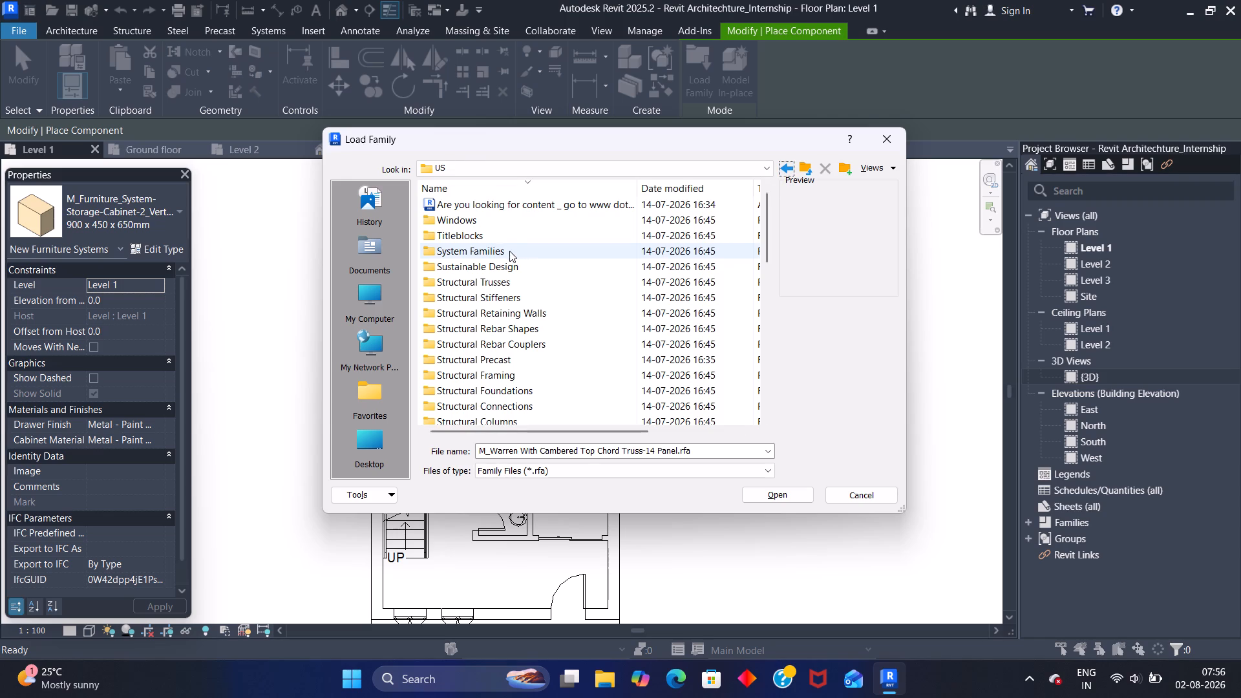
left_click(504, 271)
left_click(505, 271)
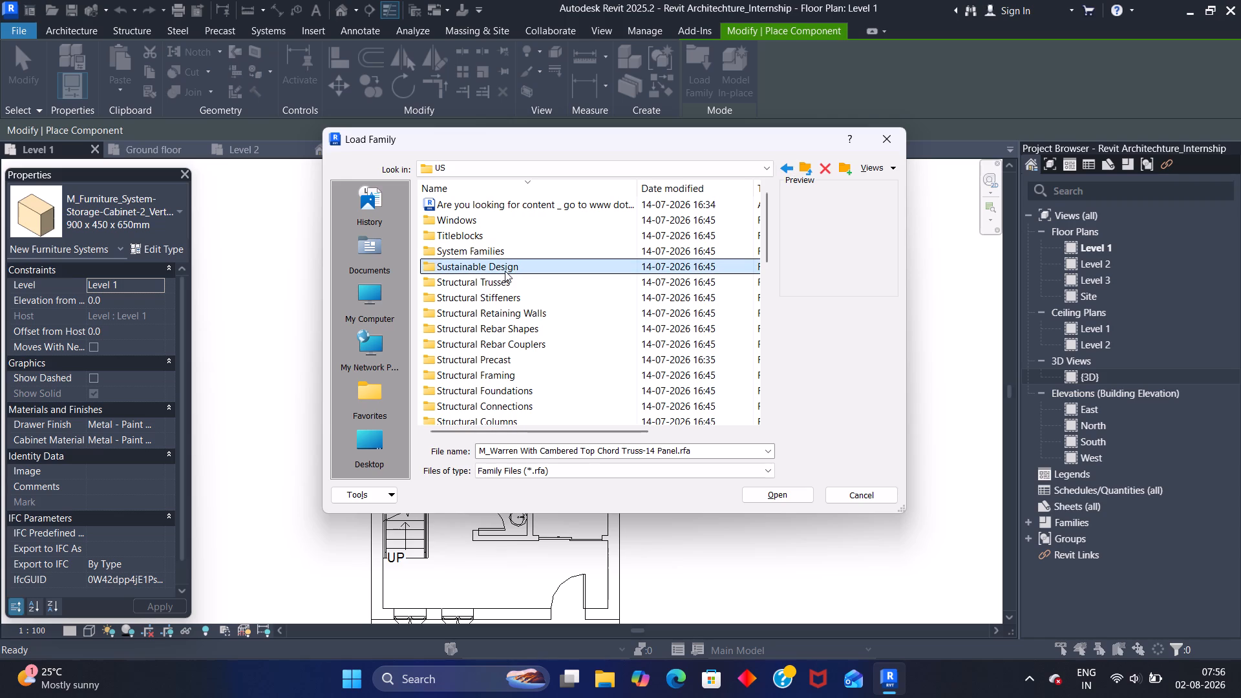
left_click(509, 268)
left_click(541, 267)
left_click(544, 266)
left_click(545, 266)
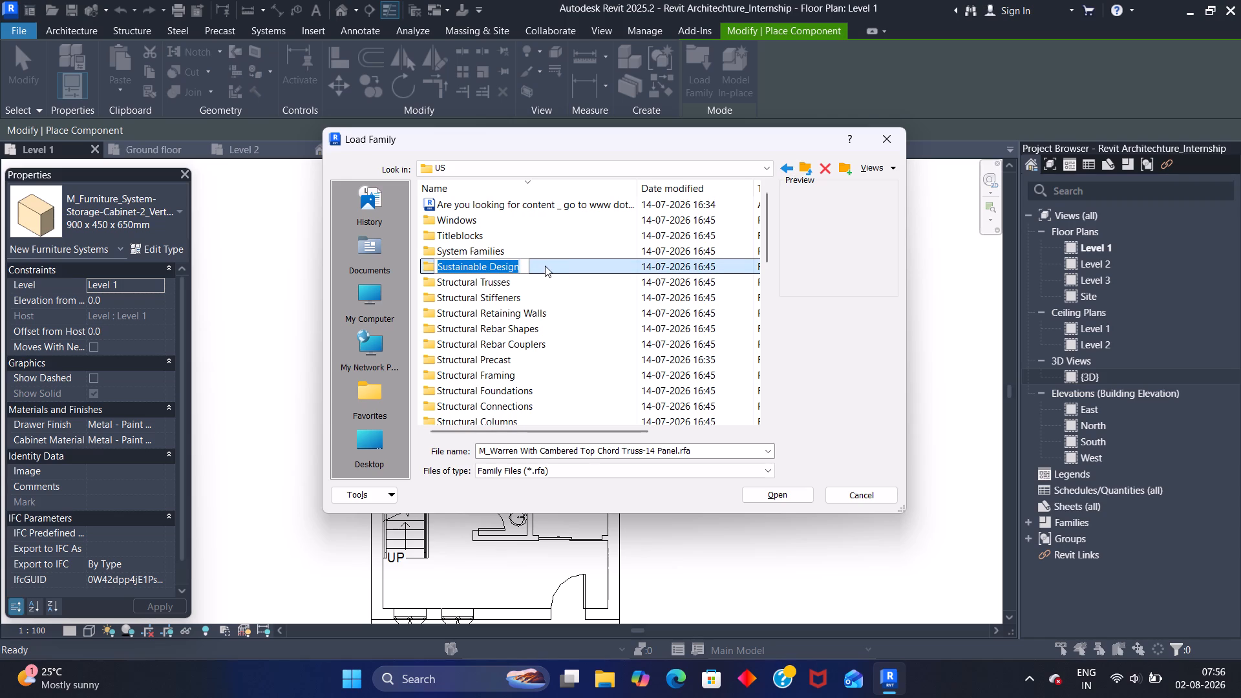
left_click(543, 281)
double_click(543, 280)
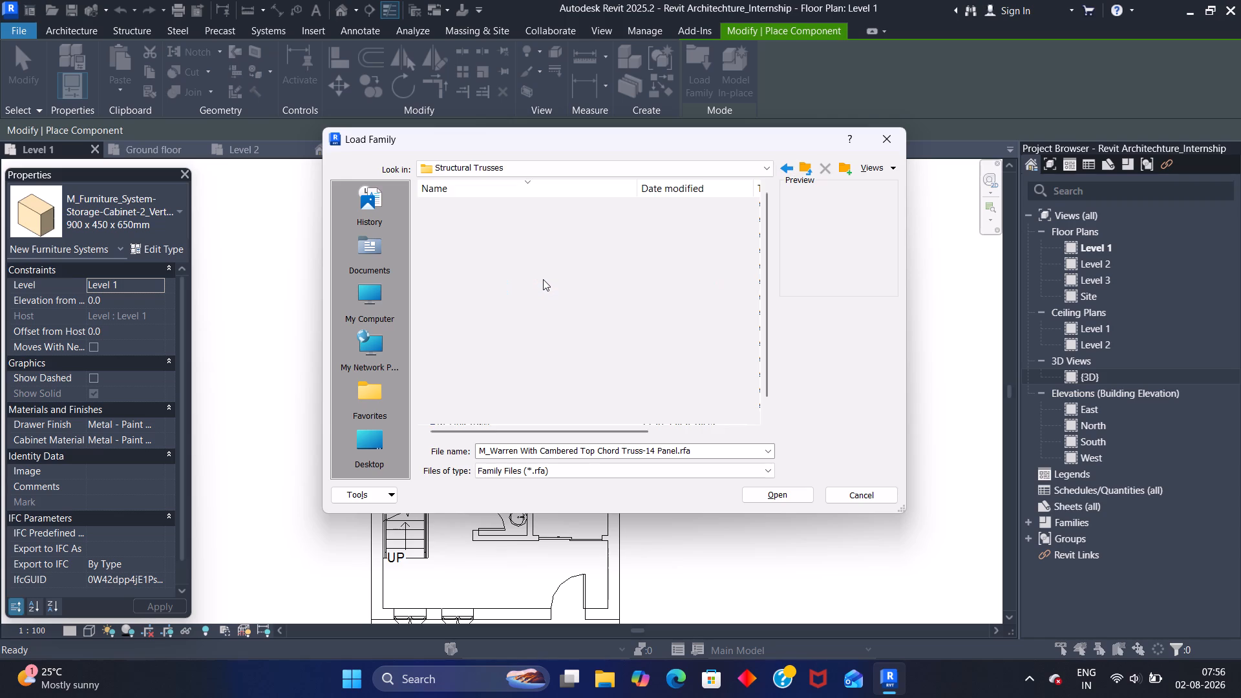
left_click(786, 170)
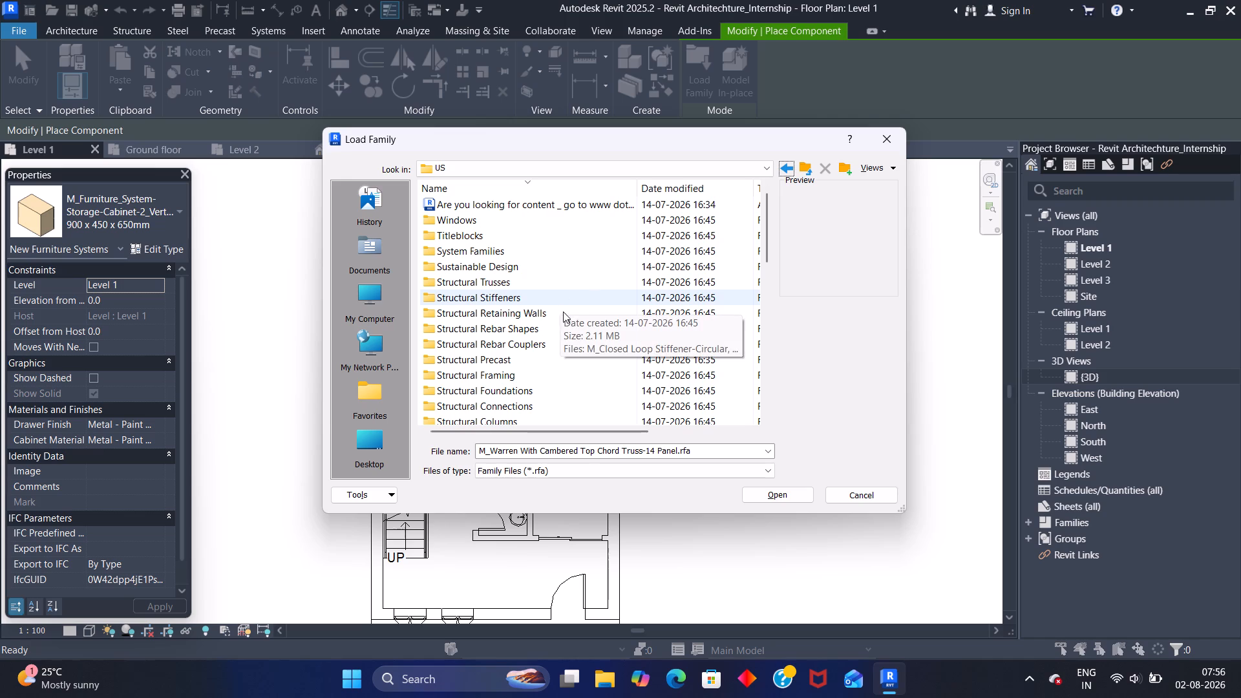
Open the Planting folder of the US family library.
scroll(518, 382, "down", 1)
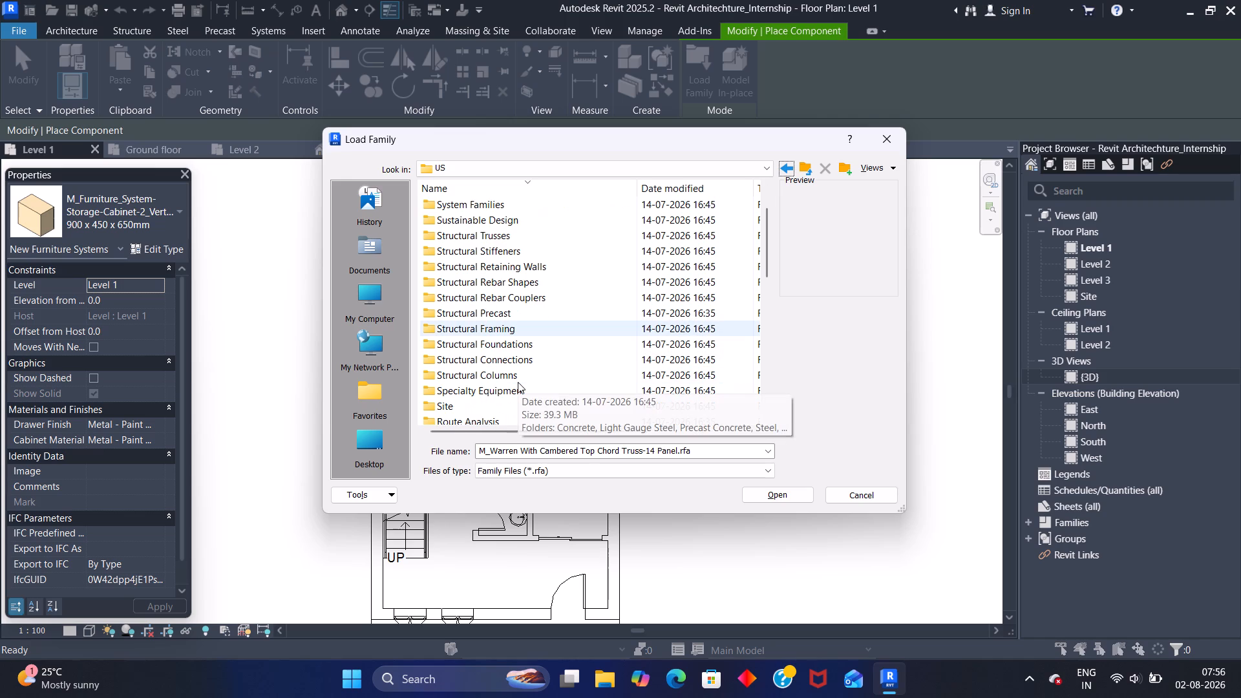
scroll(518, 382, "down", 1)
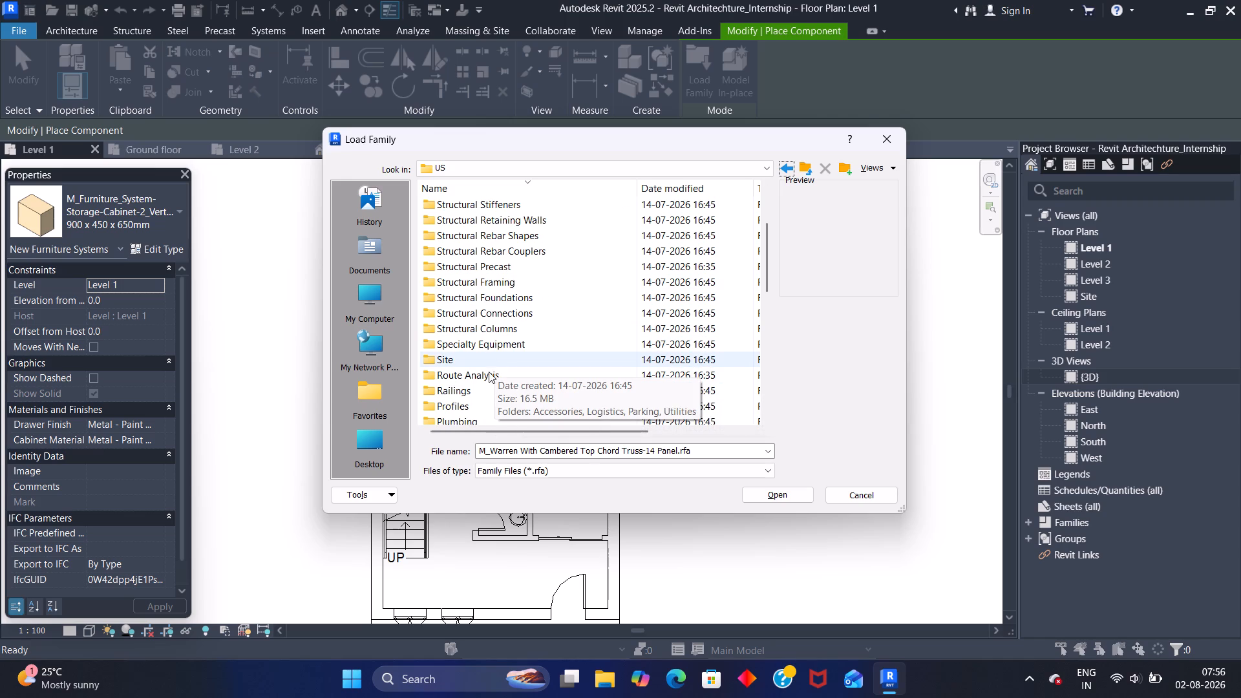
scroll(472, 389, "down", 1)
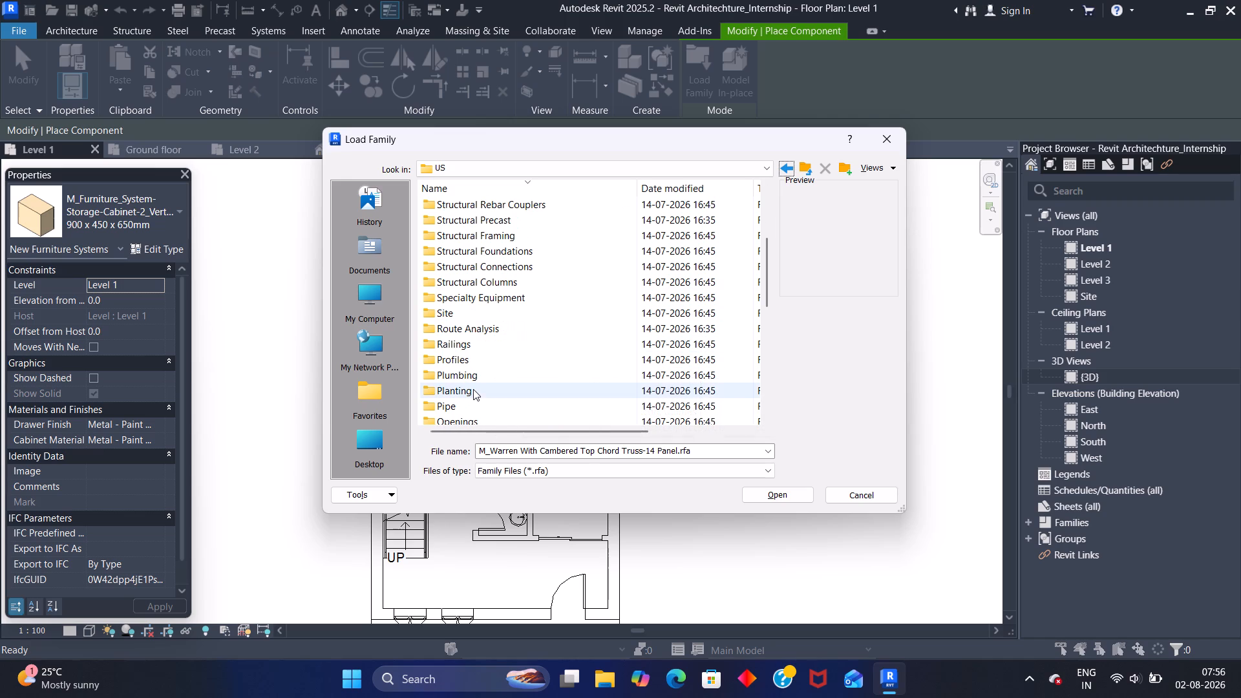
left_click(473, 388)
left_click(474, 394)
left_click(483, 393)
left_click(496, 393)
left_click(501, 392)
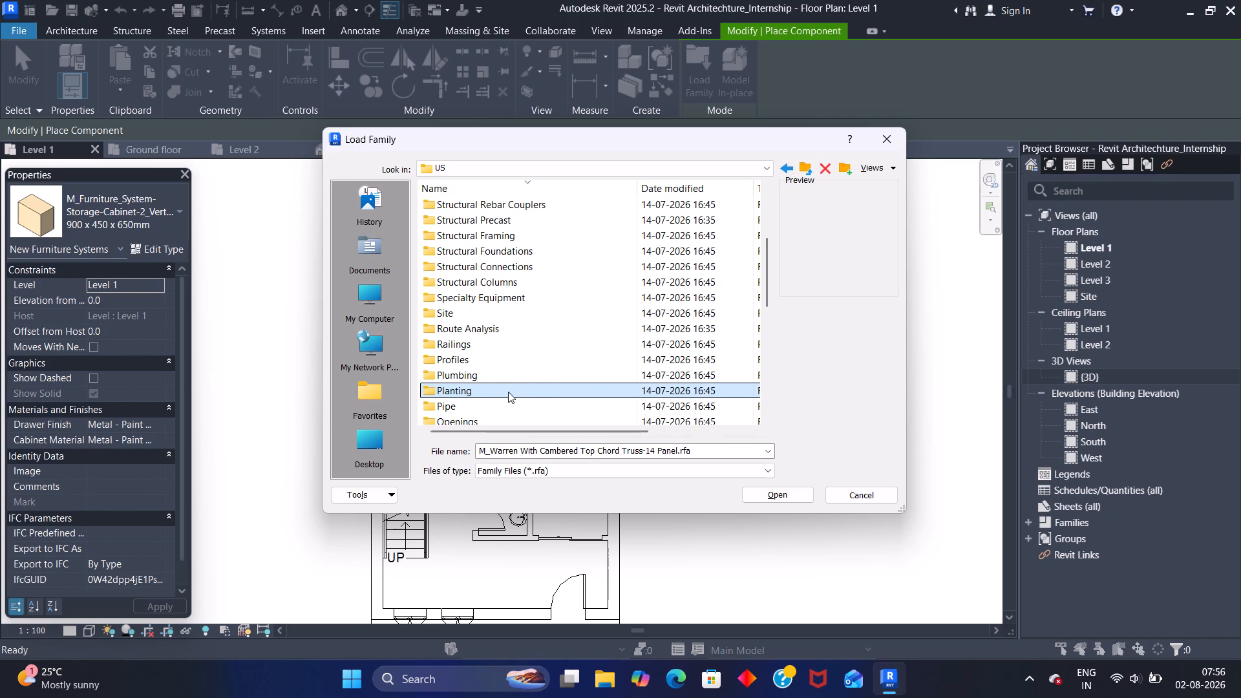
left_click(534, 386)
double_click(535, 391)
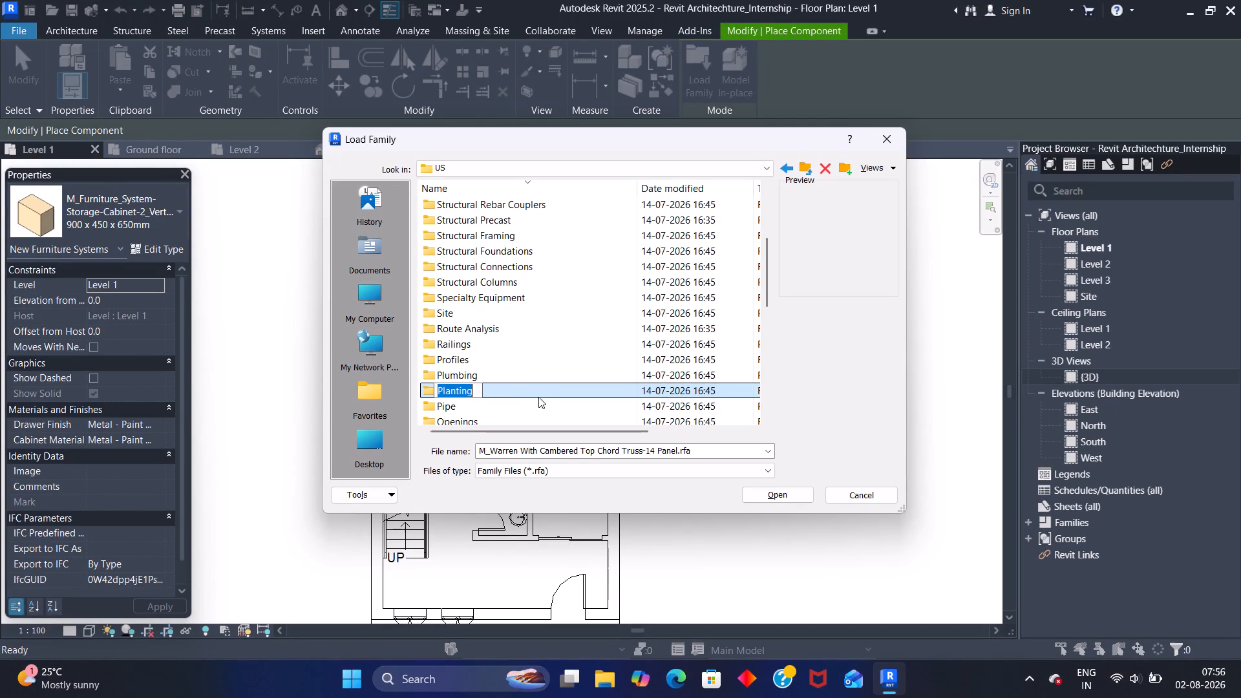
double_click(539, 397)
left_click(541, 392)
left_click(542, 391)
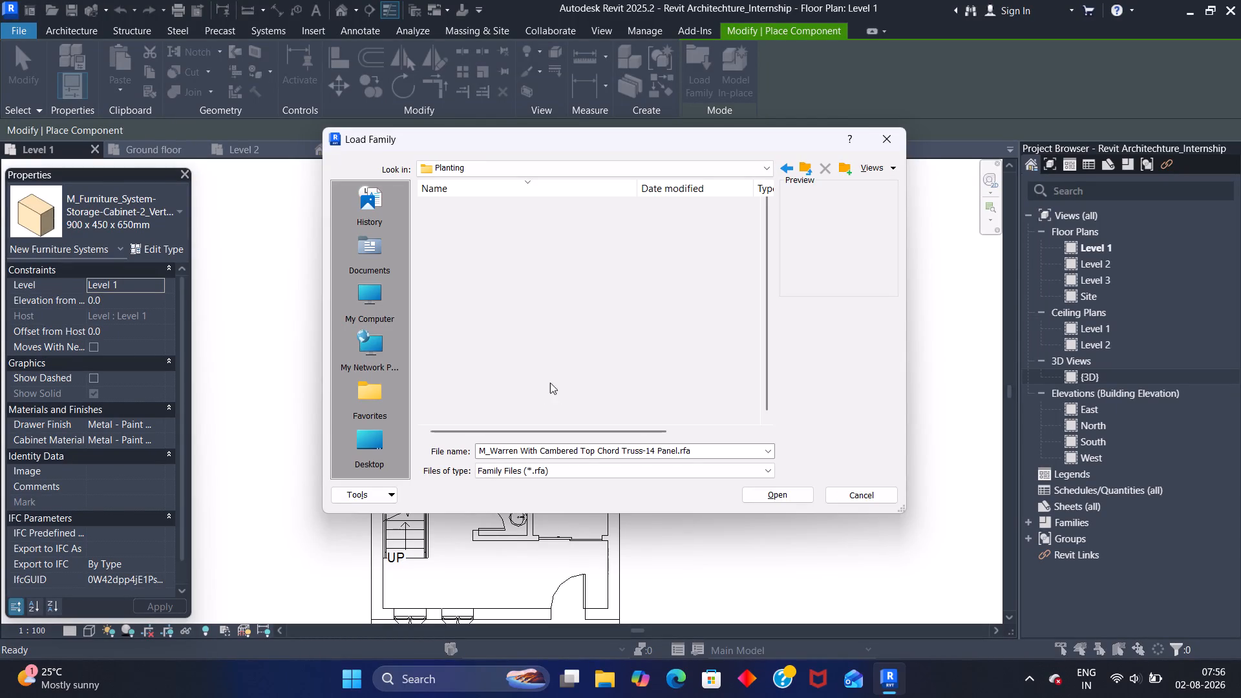
Preview the planting families and load M_RPC Tree - Tropical into the project.
left_click(512, 205)
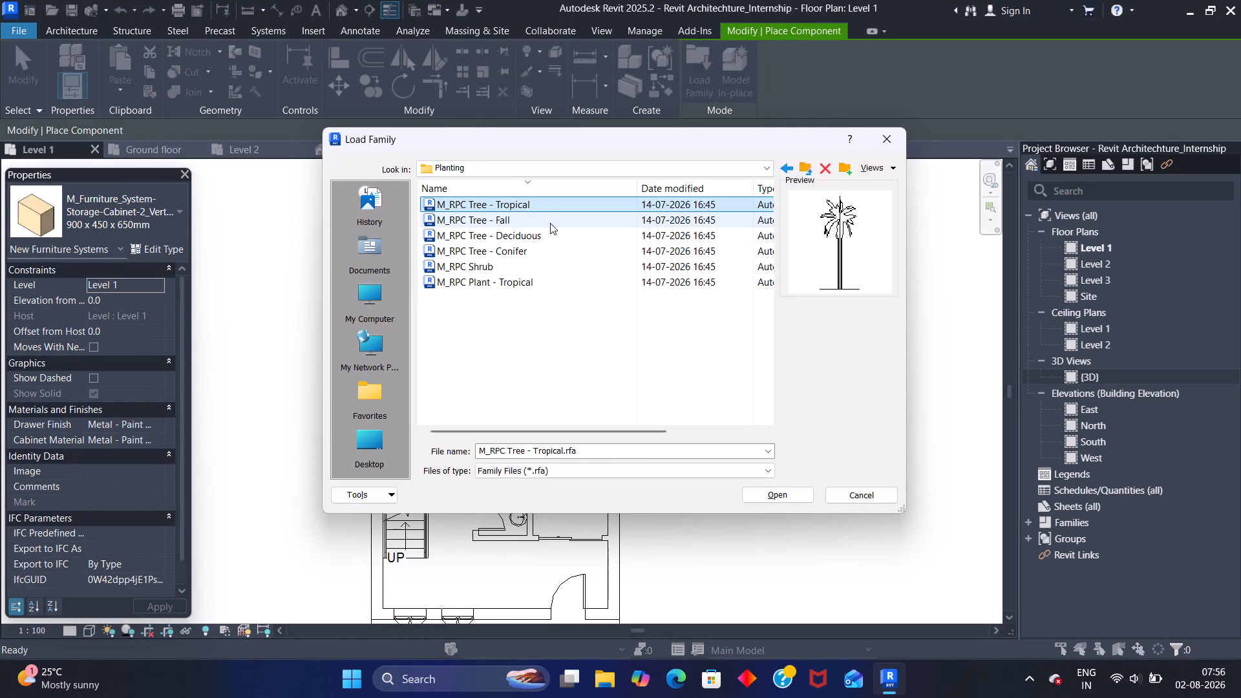
left_click(550, 223)
left_click(555, 233)
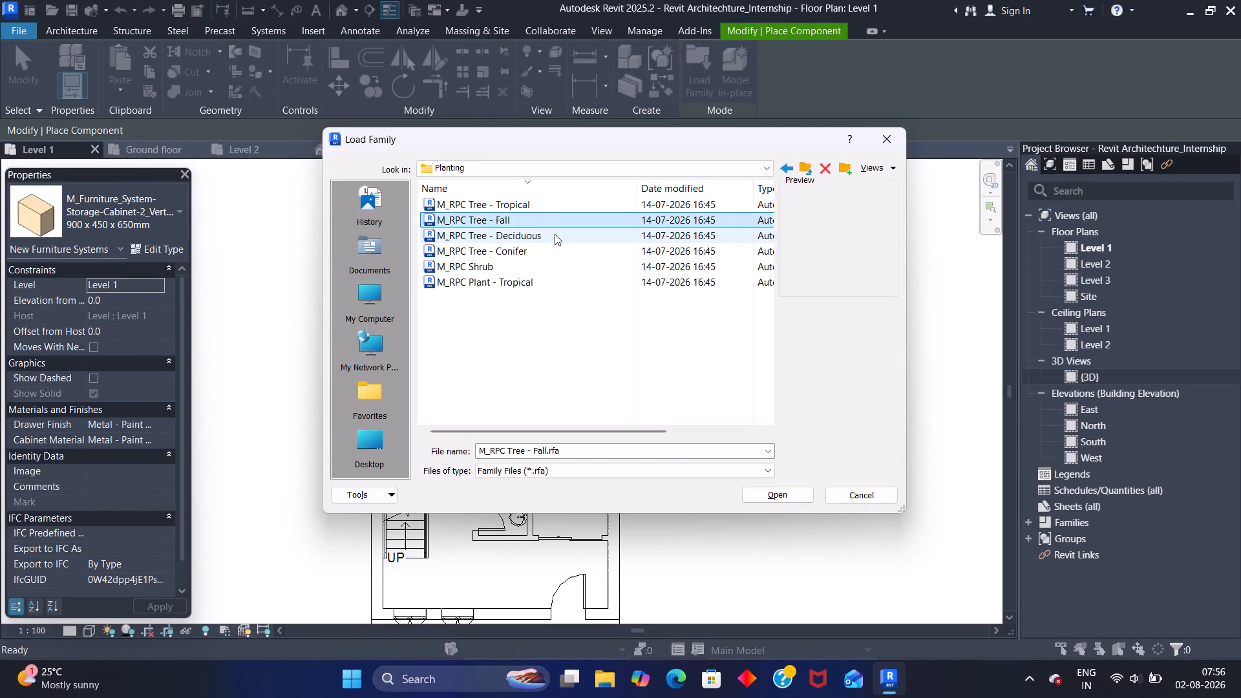
left_click(547, 248)
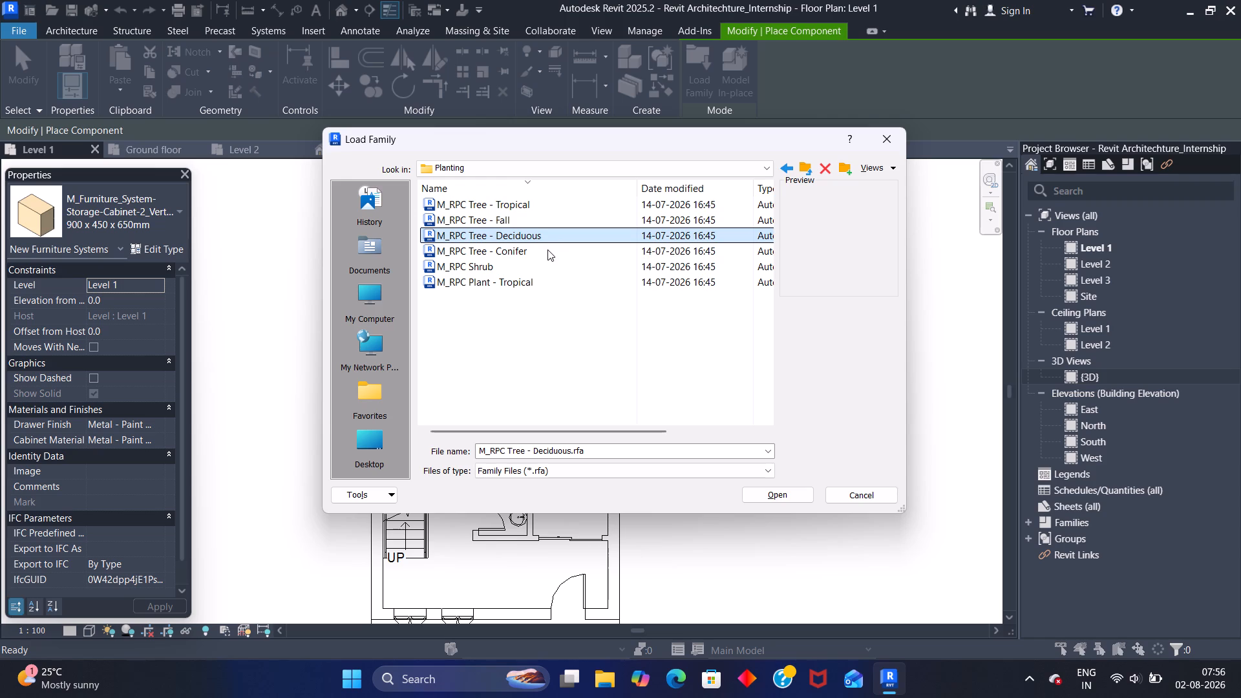
left_click(538, 262)
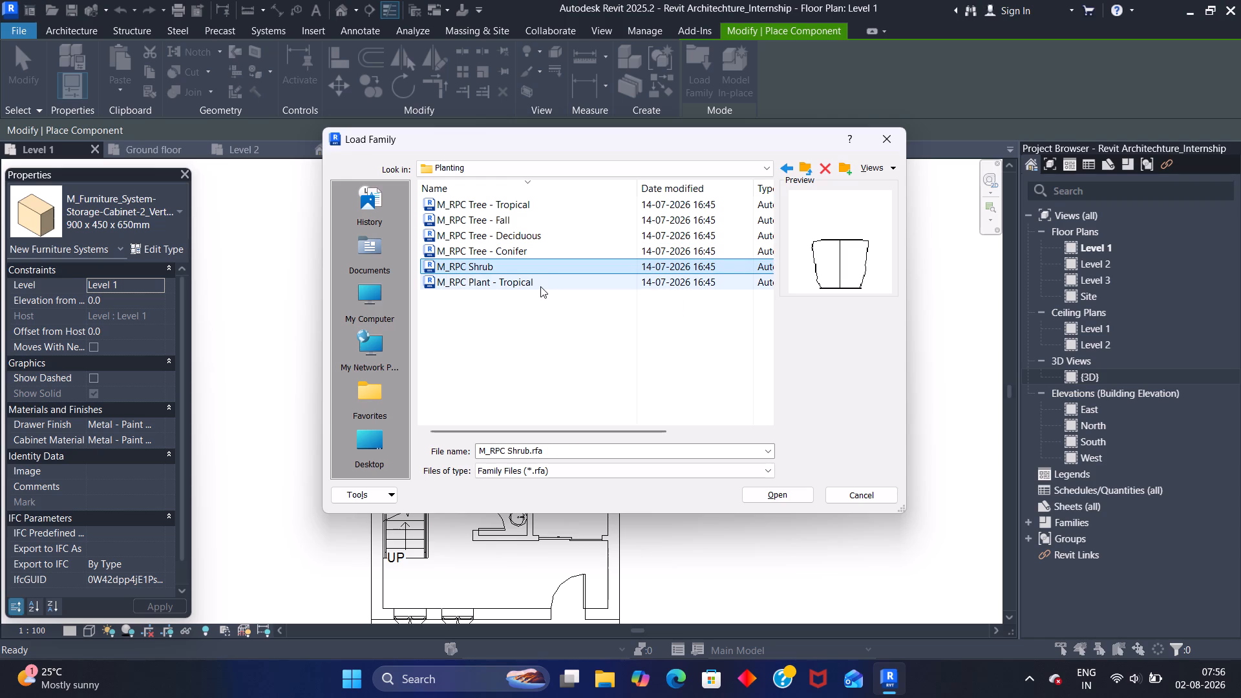
left_click(540, 284)
left_click(546, 263)
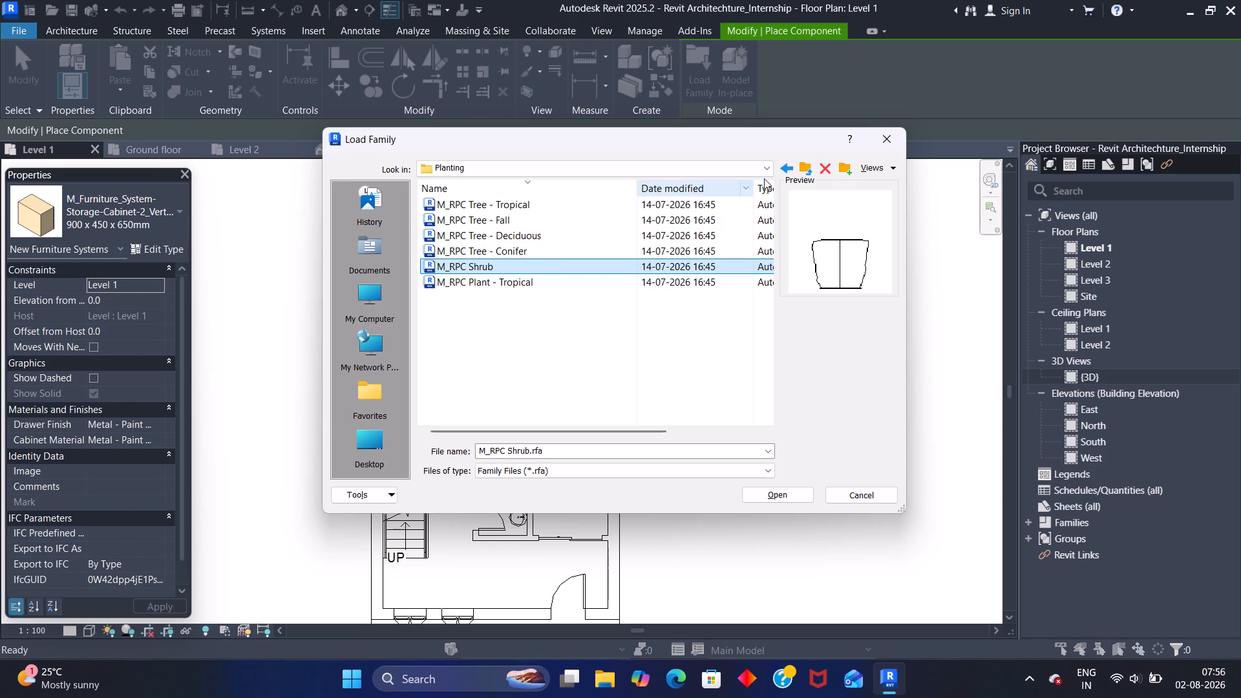
double_click(596, 207)
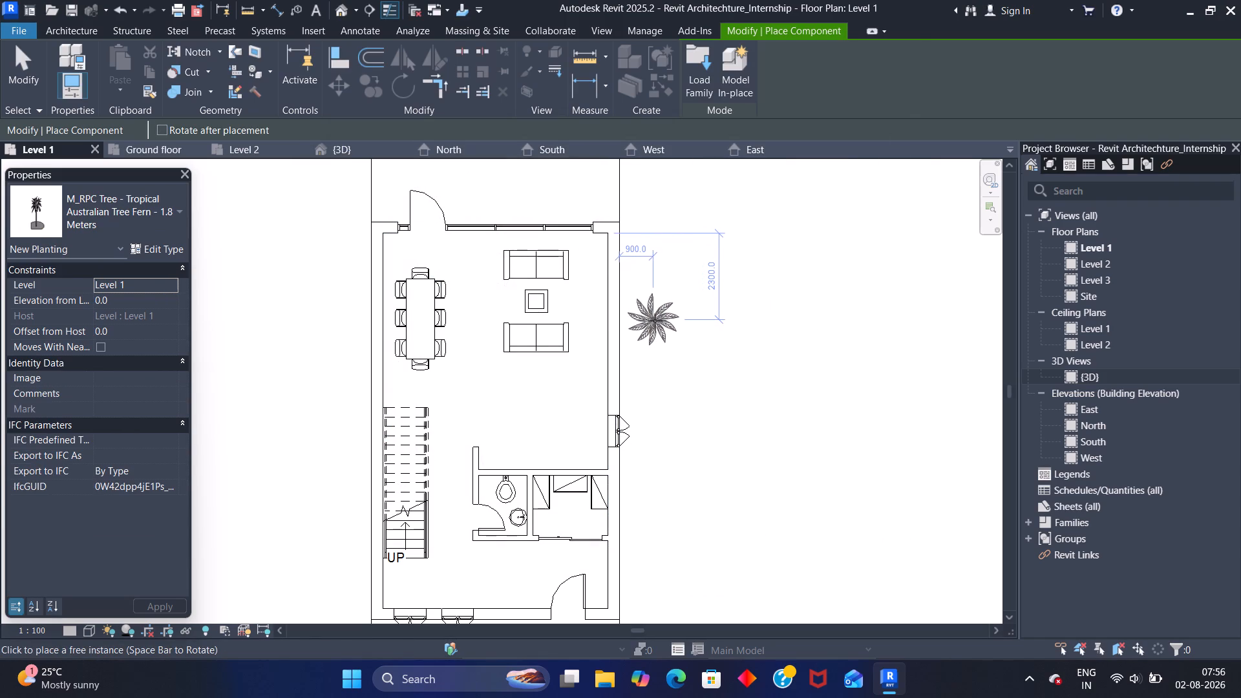
Compare the tree and shrub previews in the Planting folder and load the M_RPC Shrub family.
left_click(692, 79)
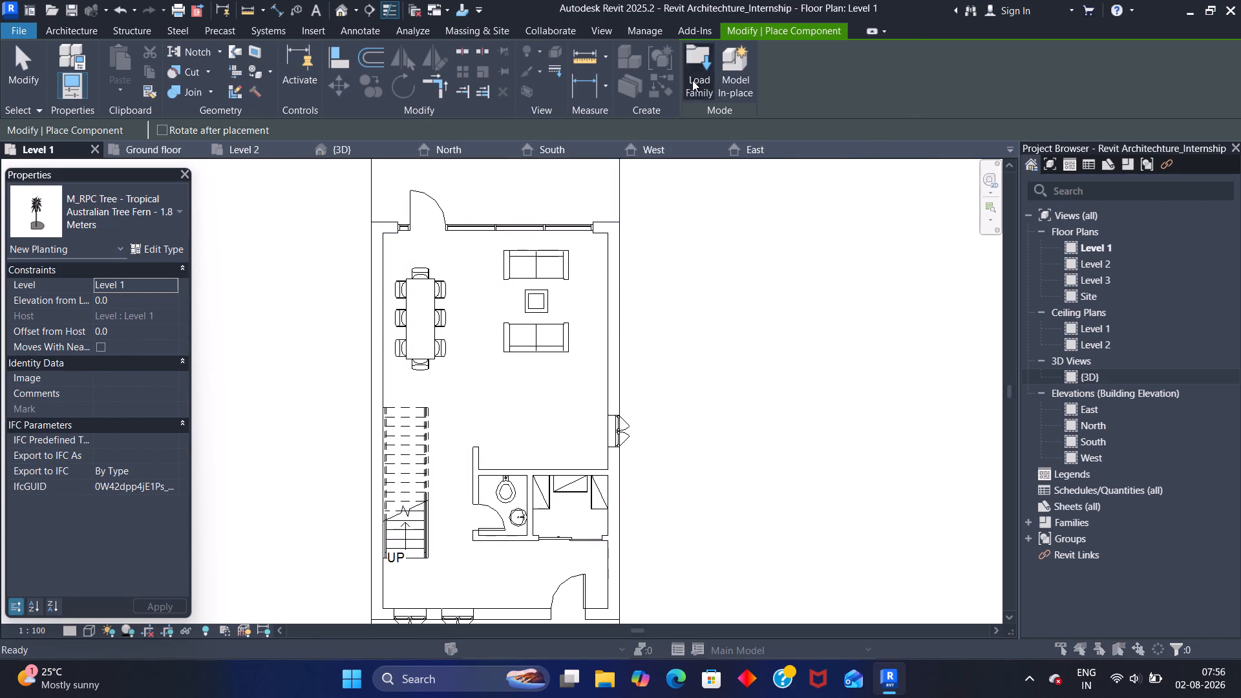
left_click(593, 206)
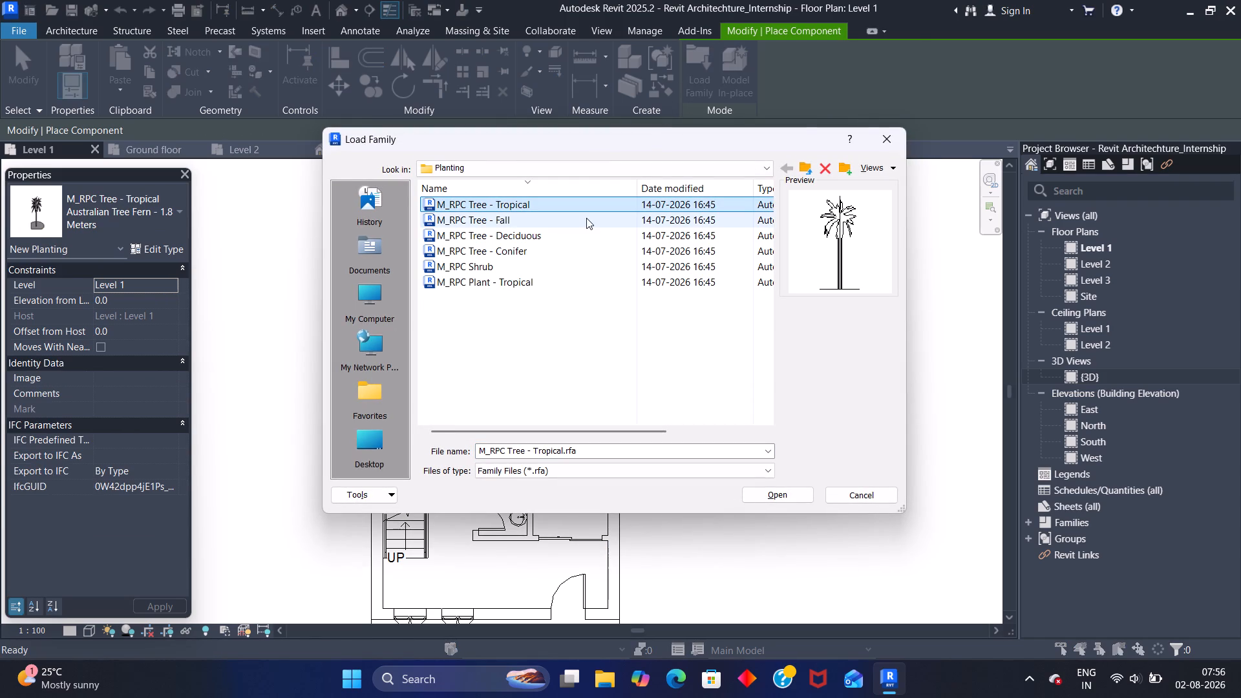
left_click(586, 218)
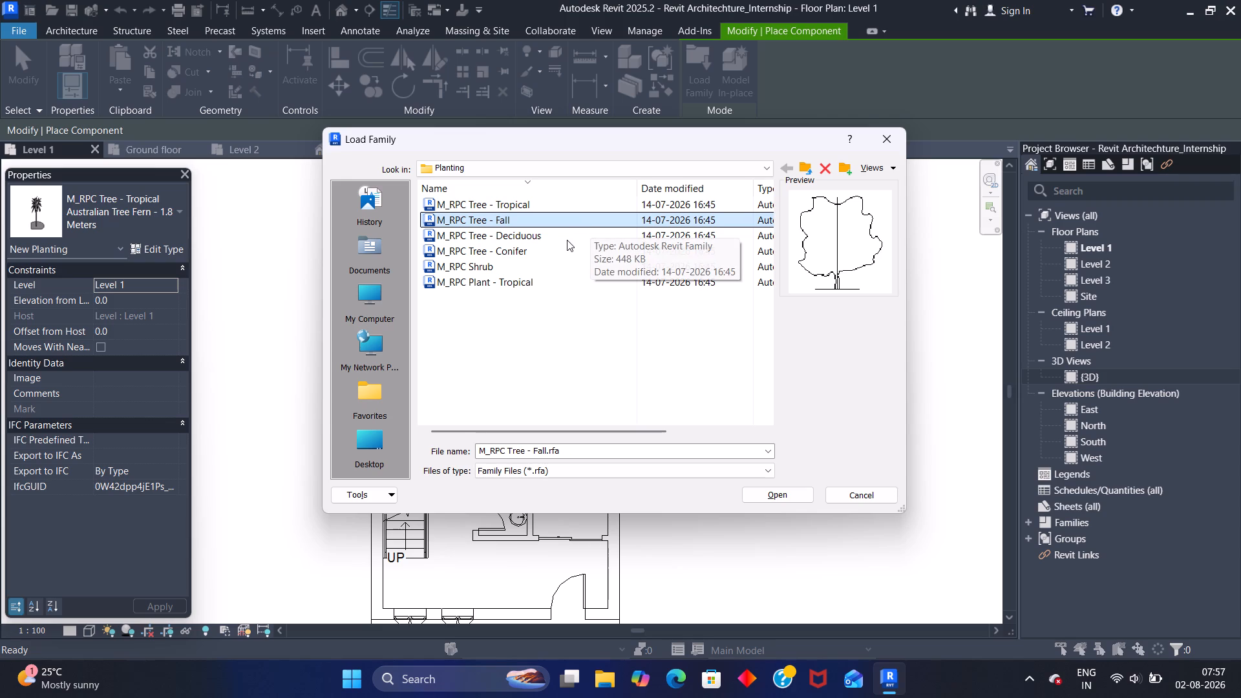
left_click(566, 238)
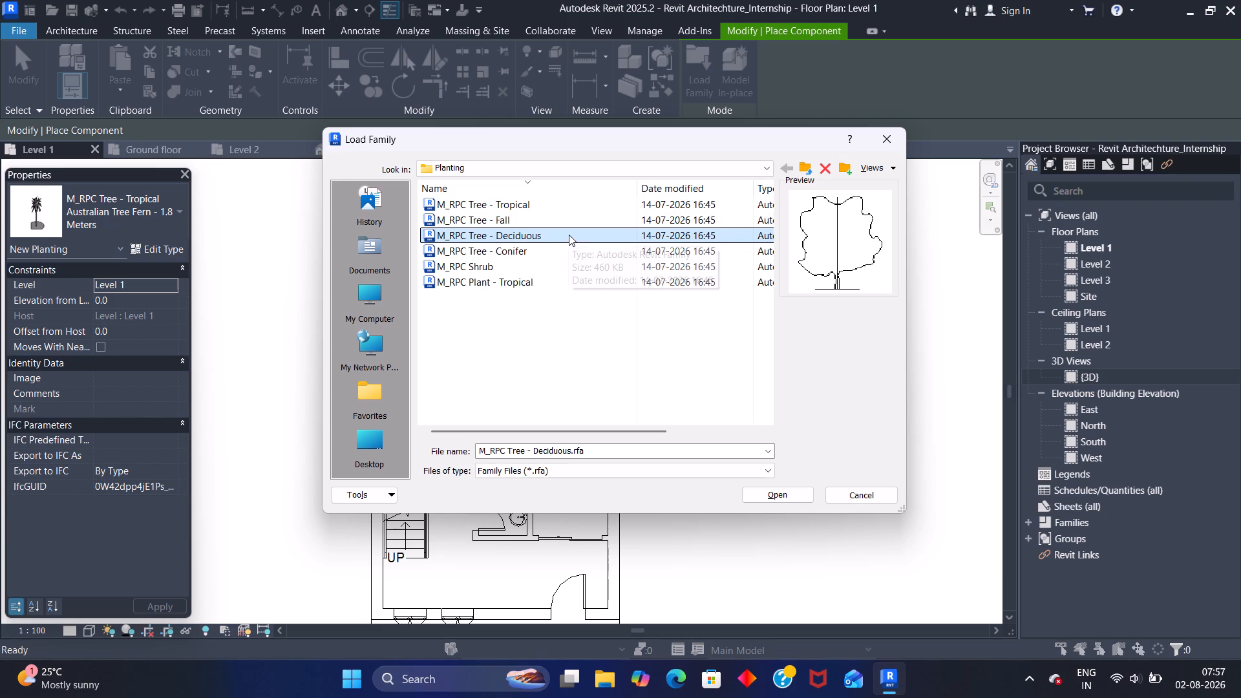
left_click(549, 249)
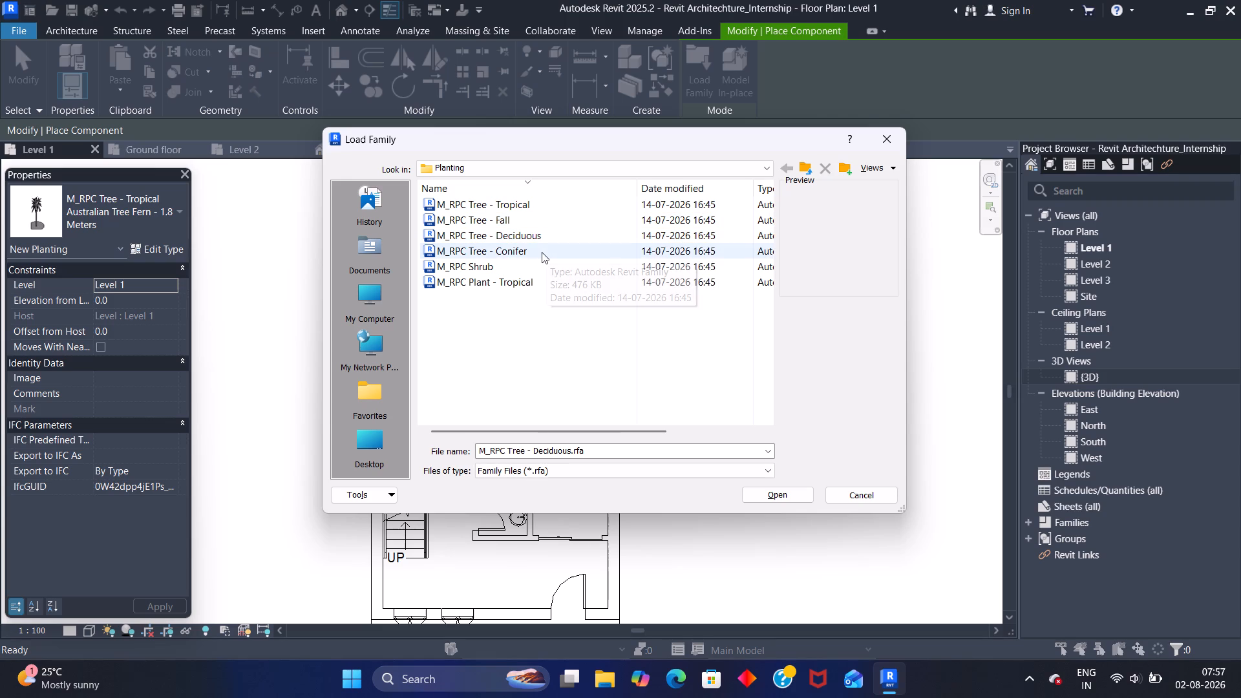
left_click(516, 255)
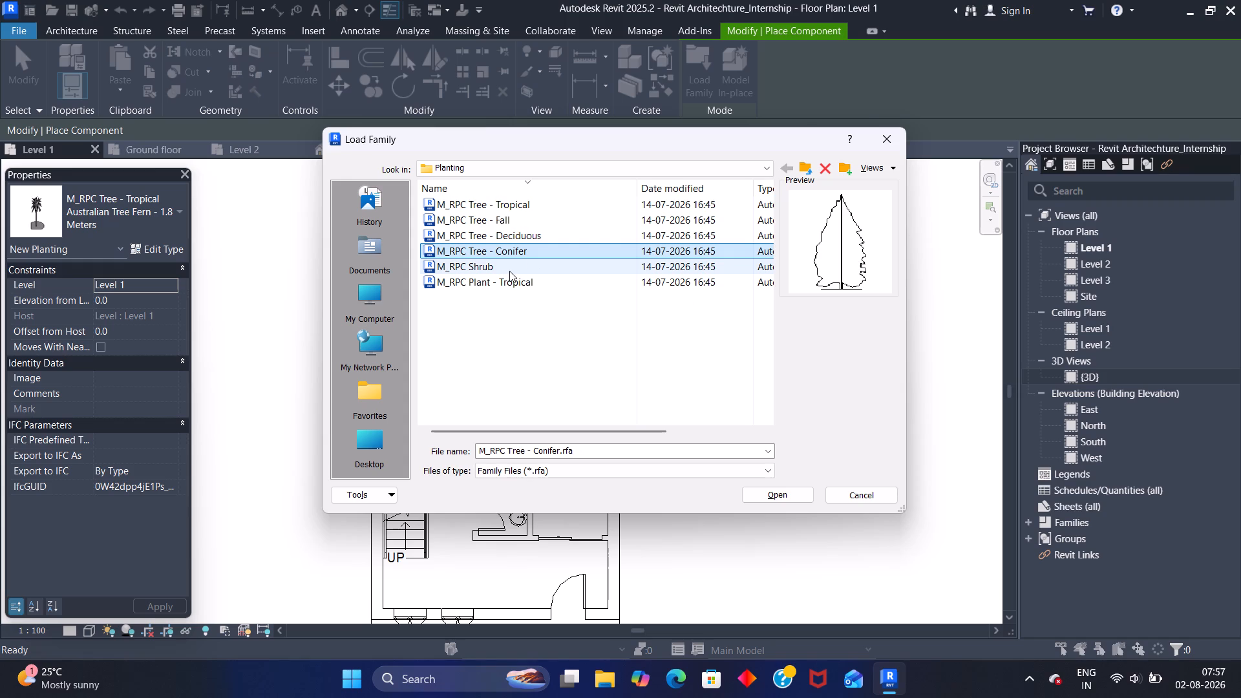
left_click(509, 271)
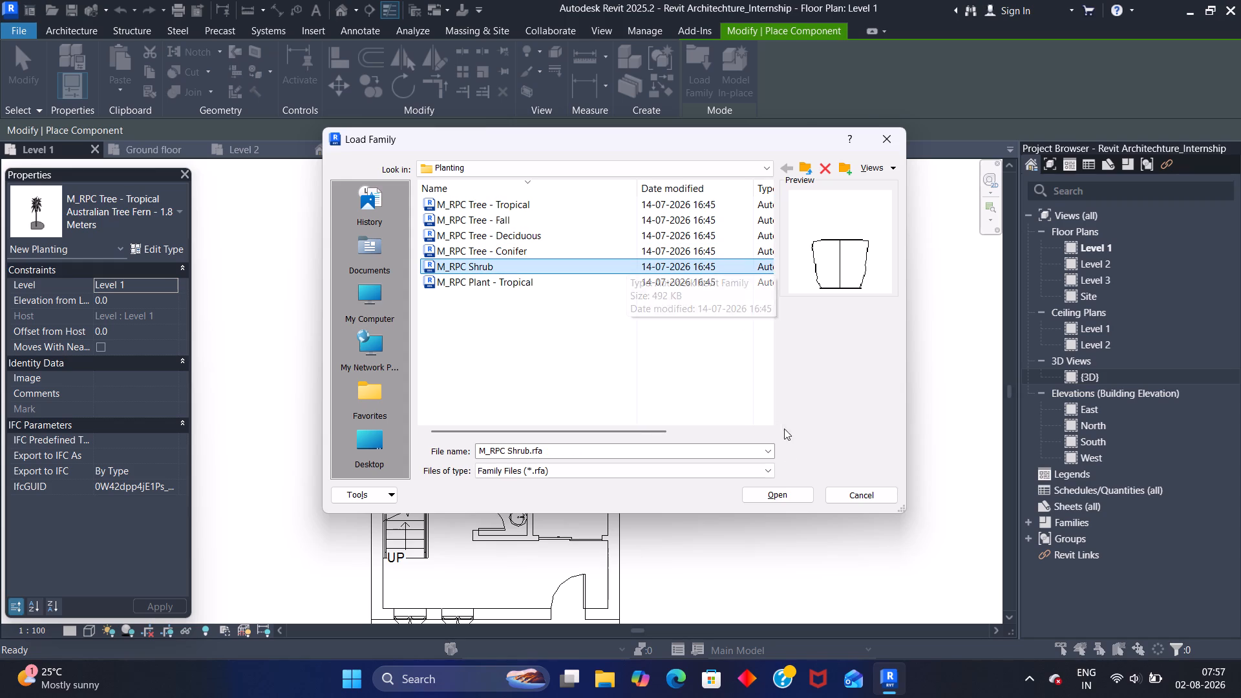
left_click(781, 493)
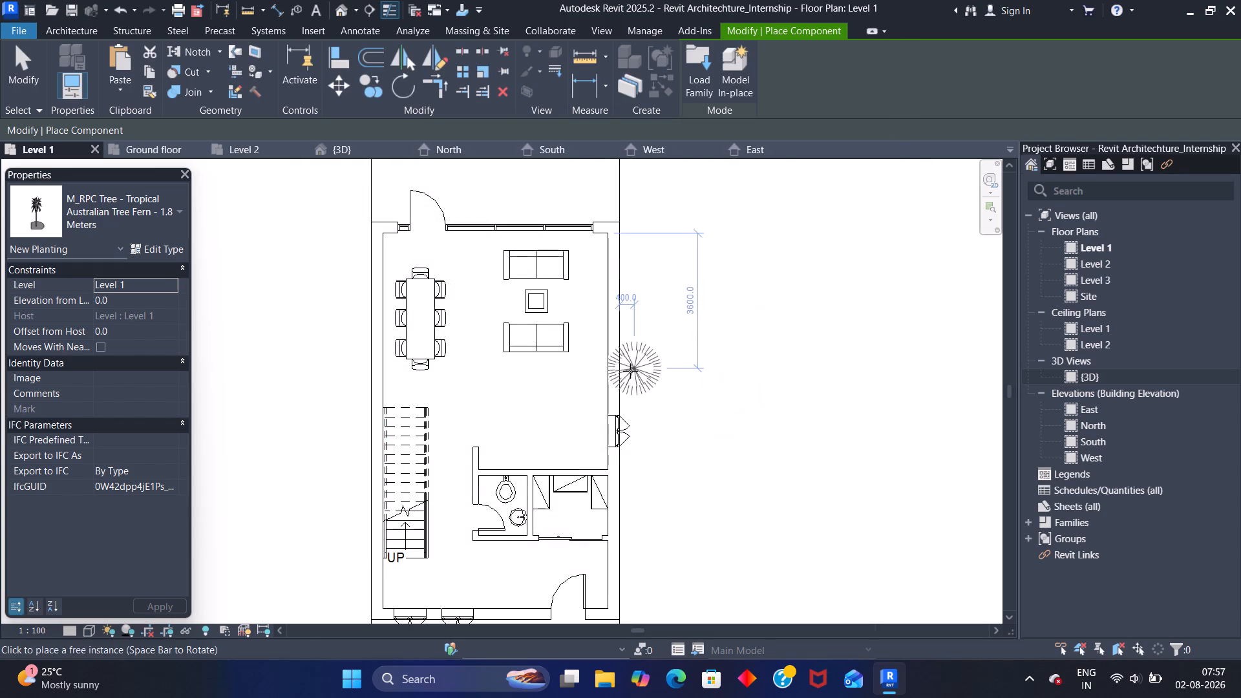
Place two Barberry - 1.0 Meters shrubs outside the living room's glazed wall, about 800 and 2450 mm from the side wall.
middle_click_drag(595, 317, 575, 396)
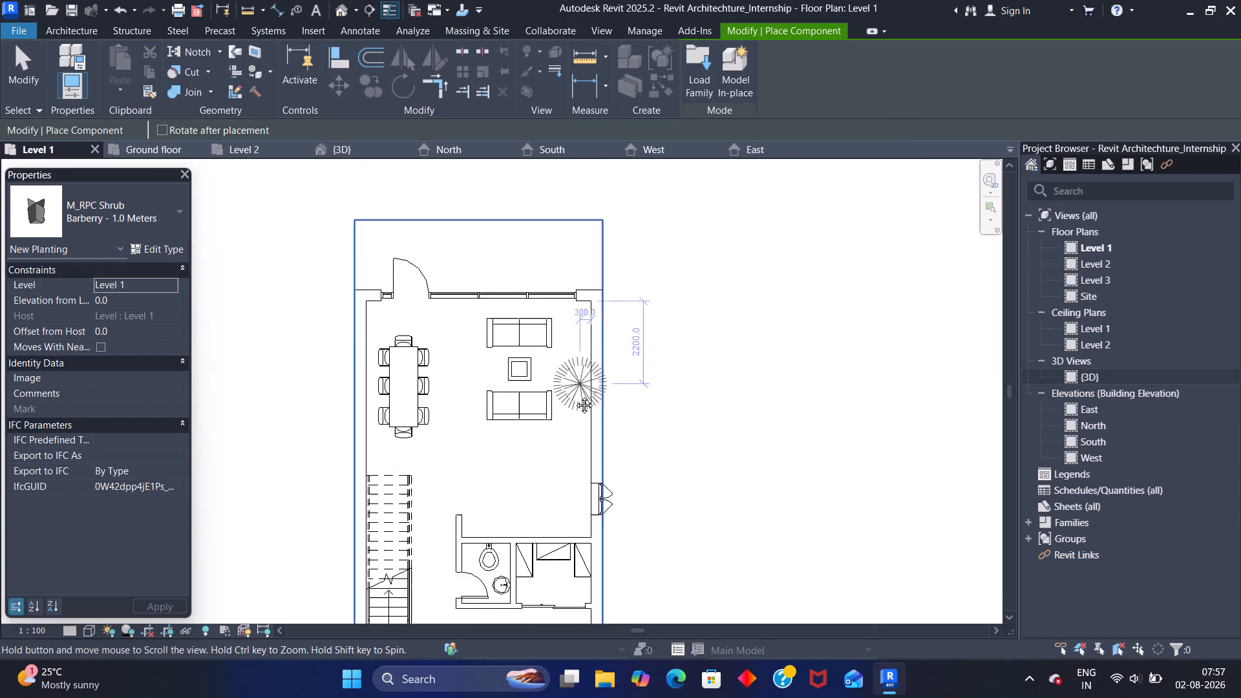
middle_click_drag(575, 396, 574, 436)
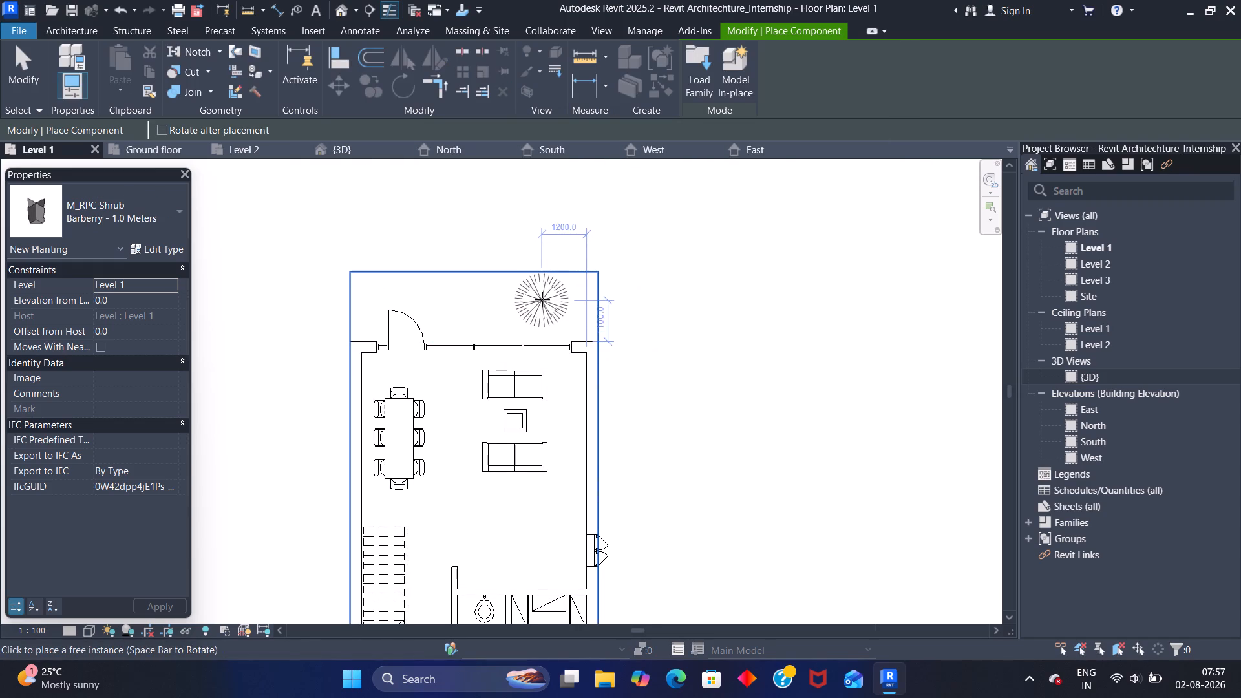
left_click(554, 298)
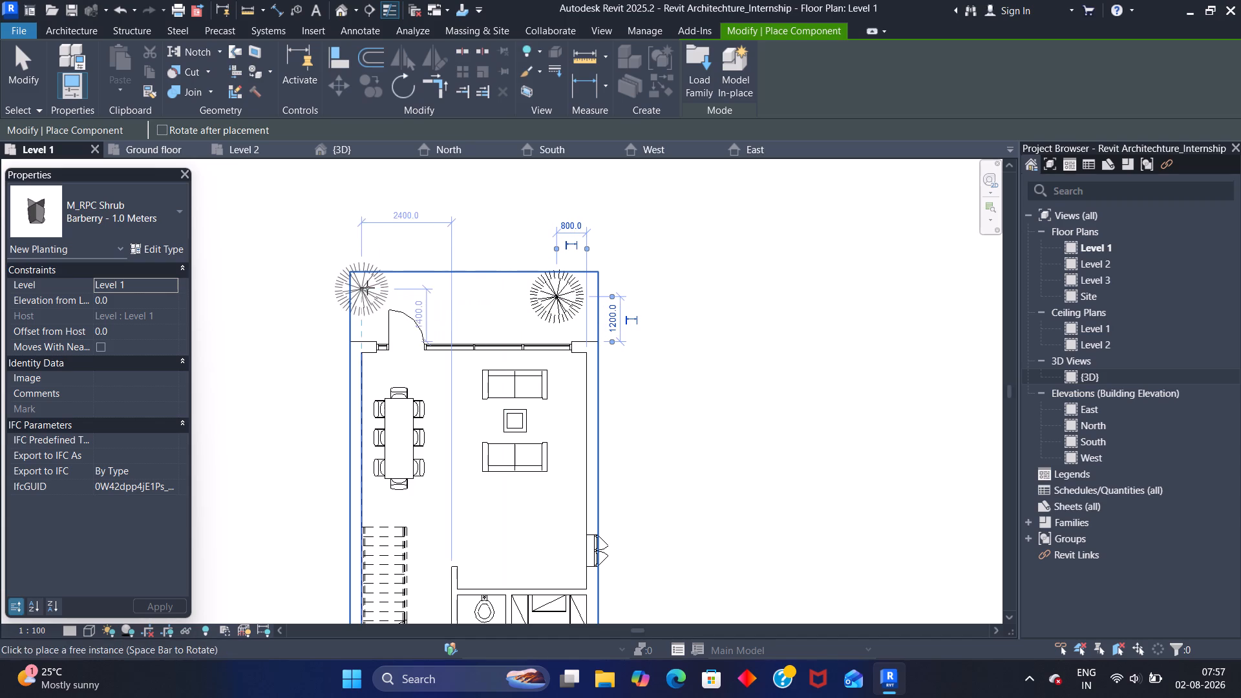
left_click(494, 295)
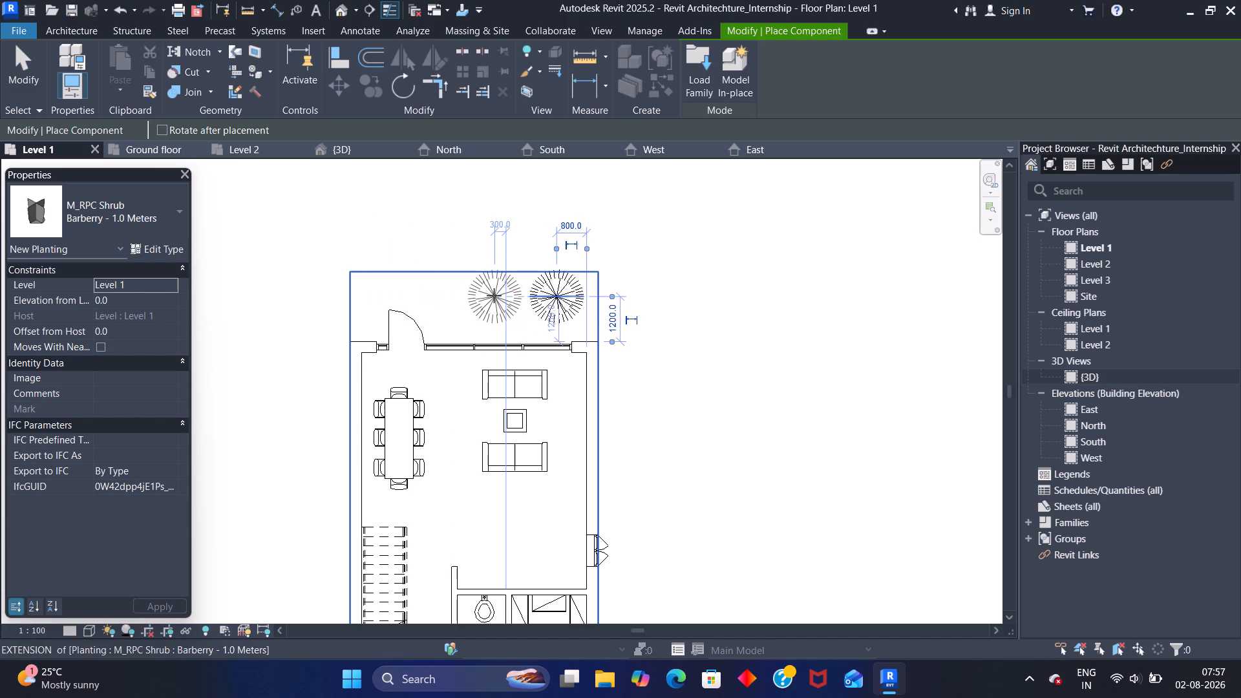
key("Escape")
key("Escape")
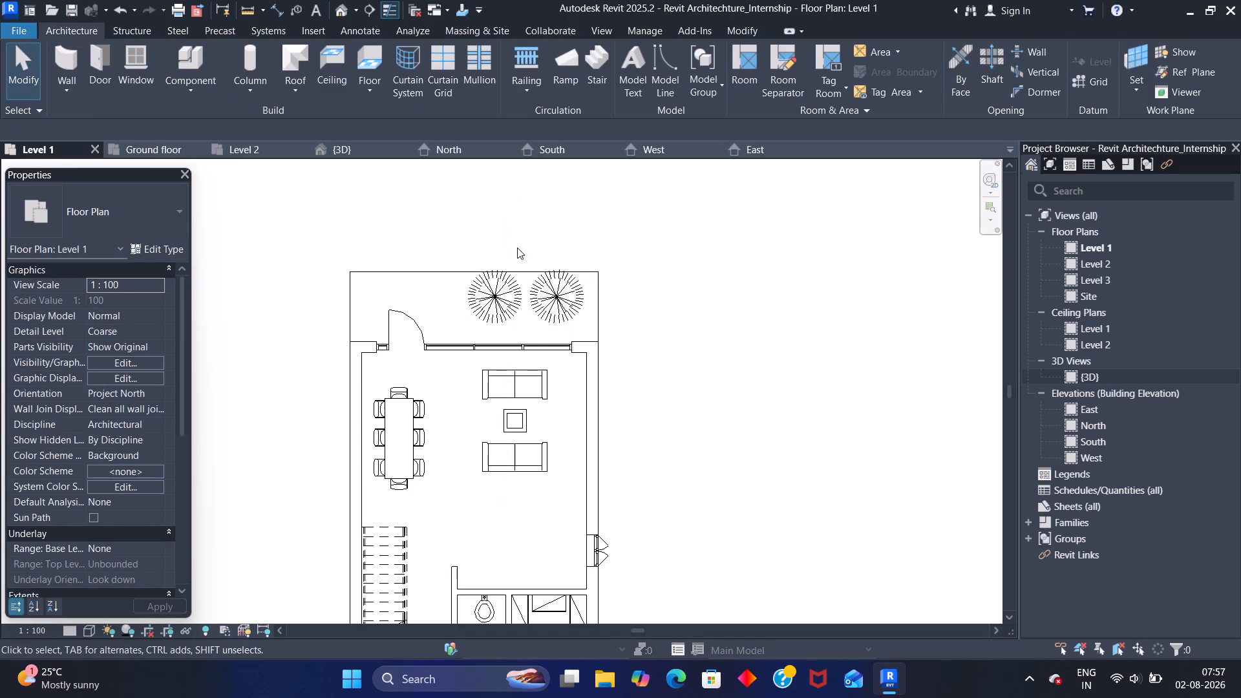
Examine the two shrubs on the terrace and the glazed living-room front in the 3D view from several angles.
left_click(363, 151)
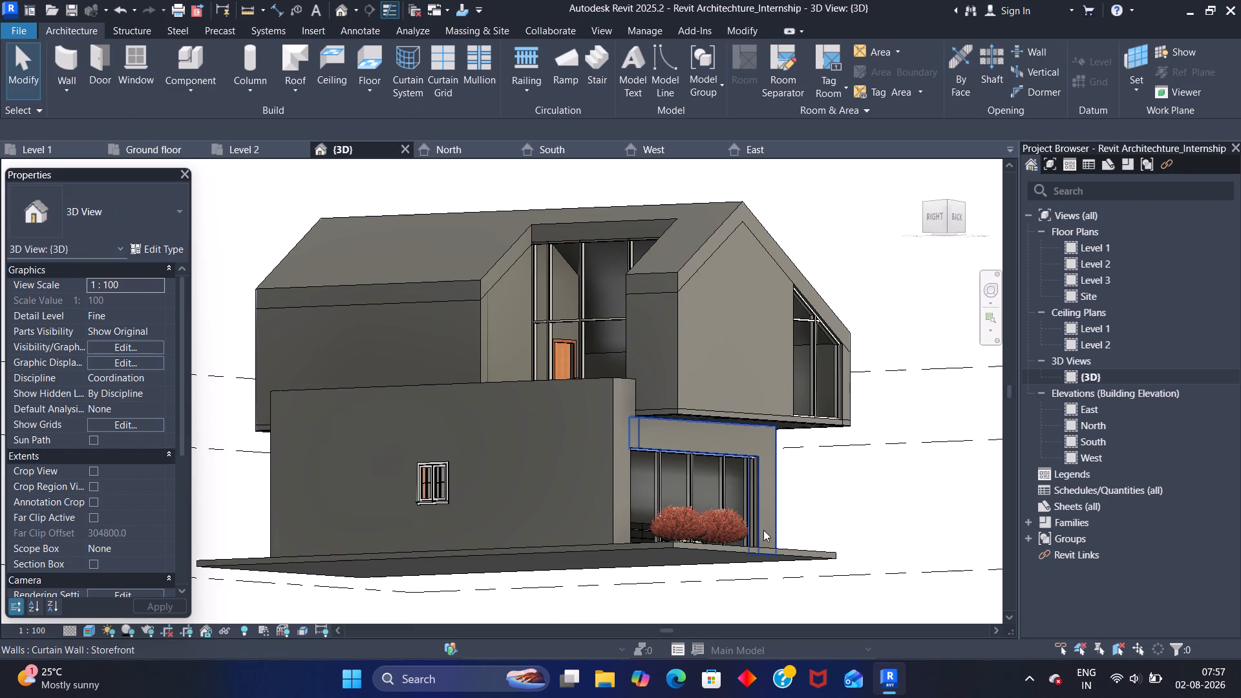
middle_click_drag(750, 542, 619, 602, "shift")
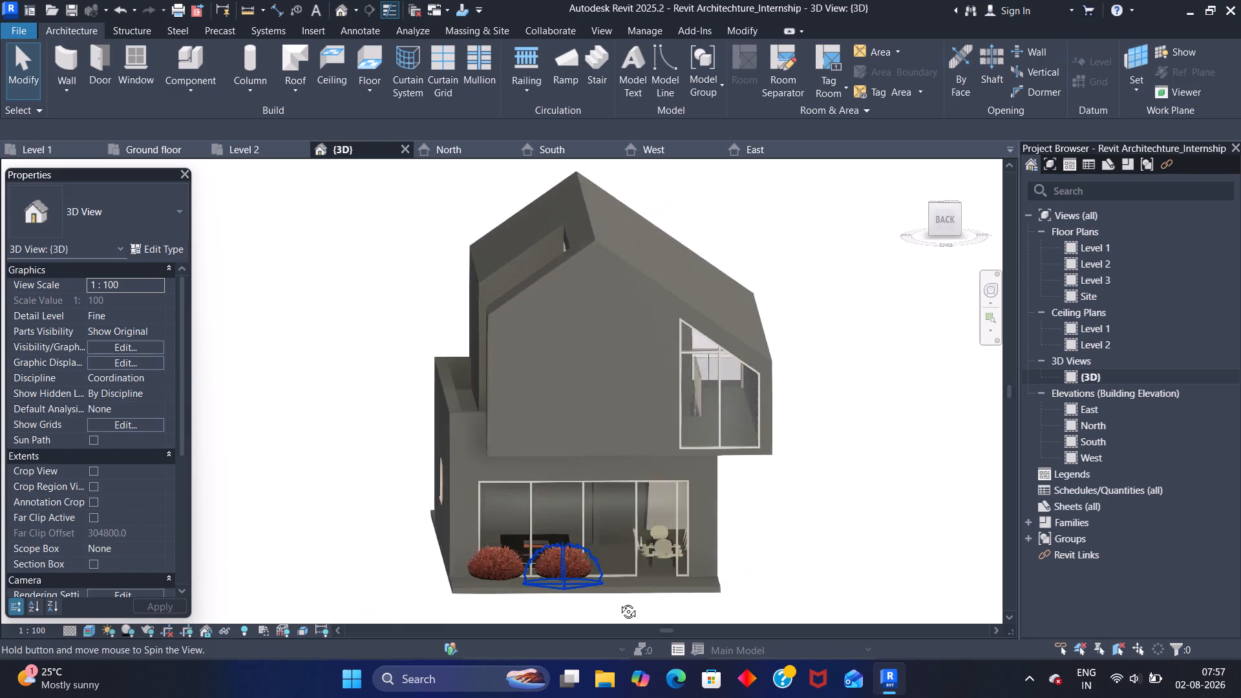
middle_click_drag(619, 602, 539, 569, "shift")
scroll(527, 545, "up", 6)
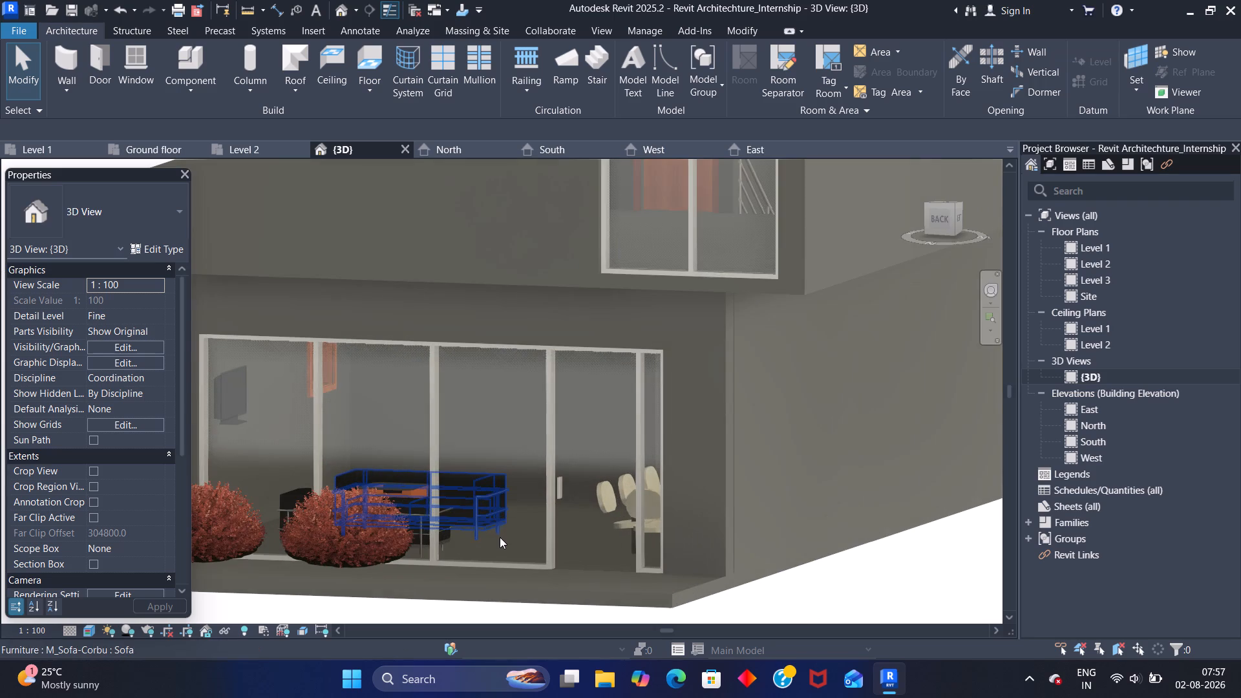
middle_click_drag(456, 576, 415, 551, "shift")
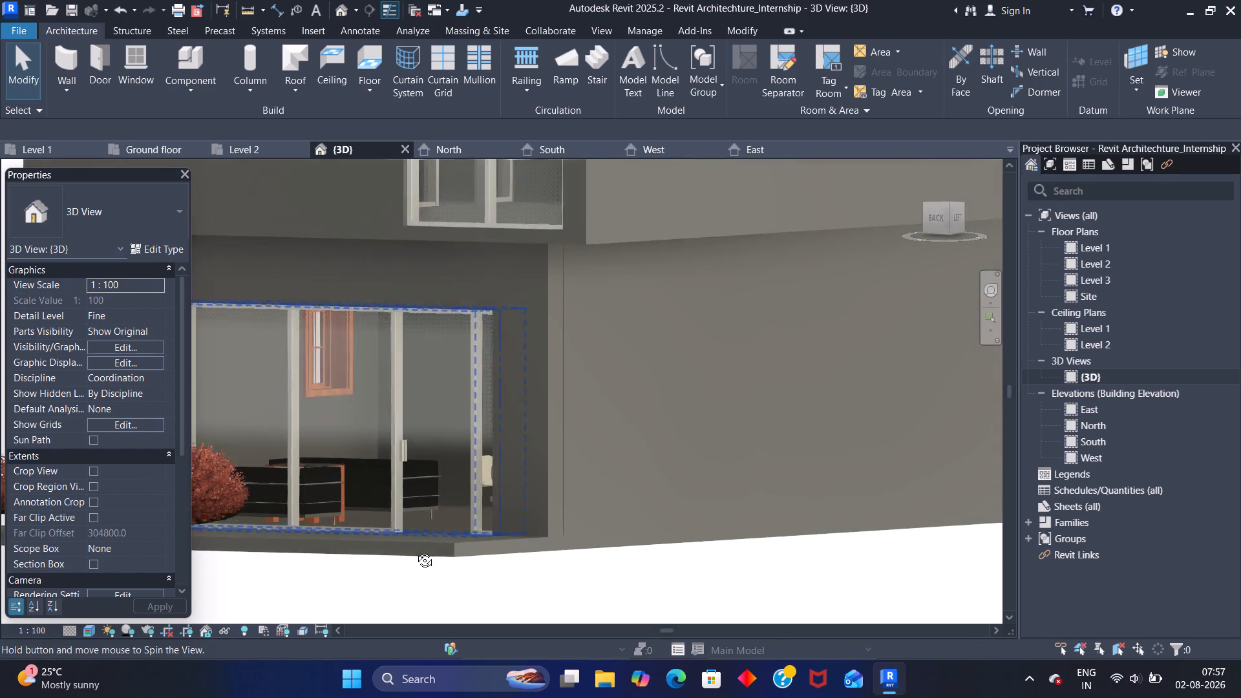
middle_click_drag(415, 551, 425, 541, "shift")
scroll(516, 511, "down", 3)
middle_click_drag(683, 557, 665, 579, "shift")
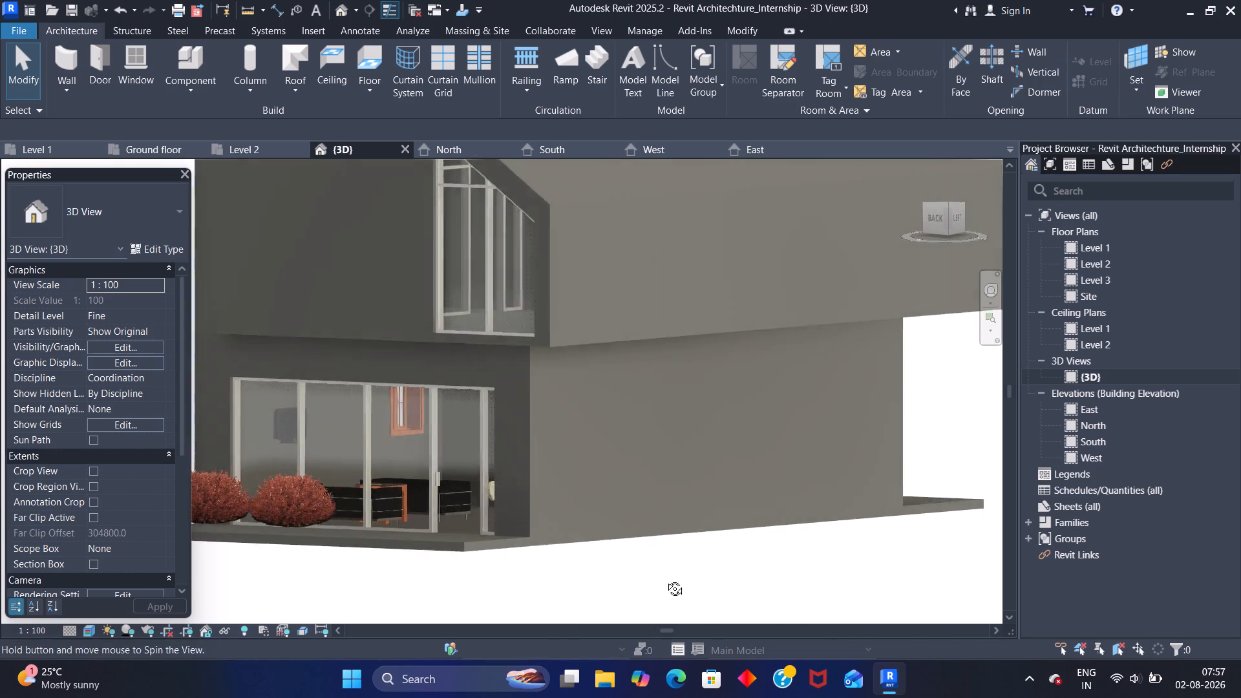
middle_click_drag(665, 579, 624, 600, "shift")
middle_click_drag(547, 489, 862, 467)
scroll(526, 524, "up", 1)
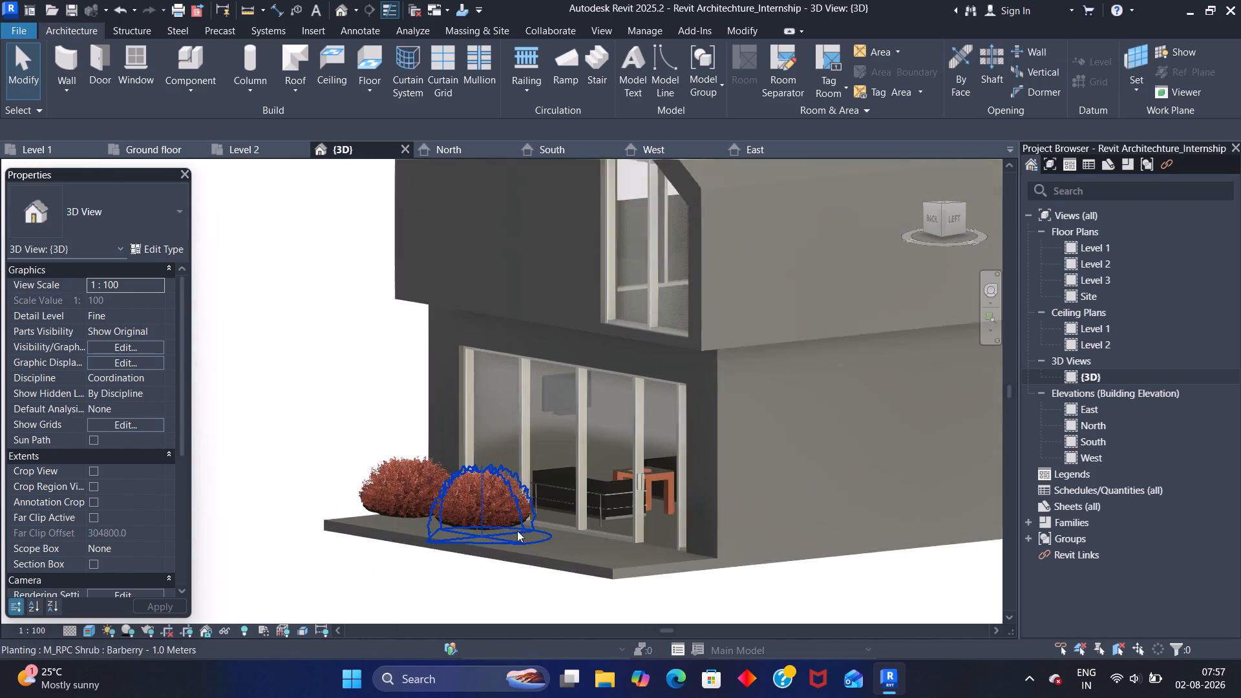
scroll(517, 531, "up", 5)
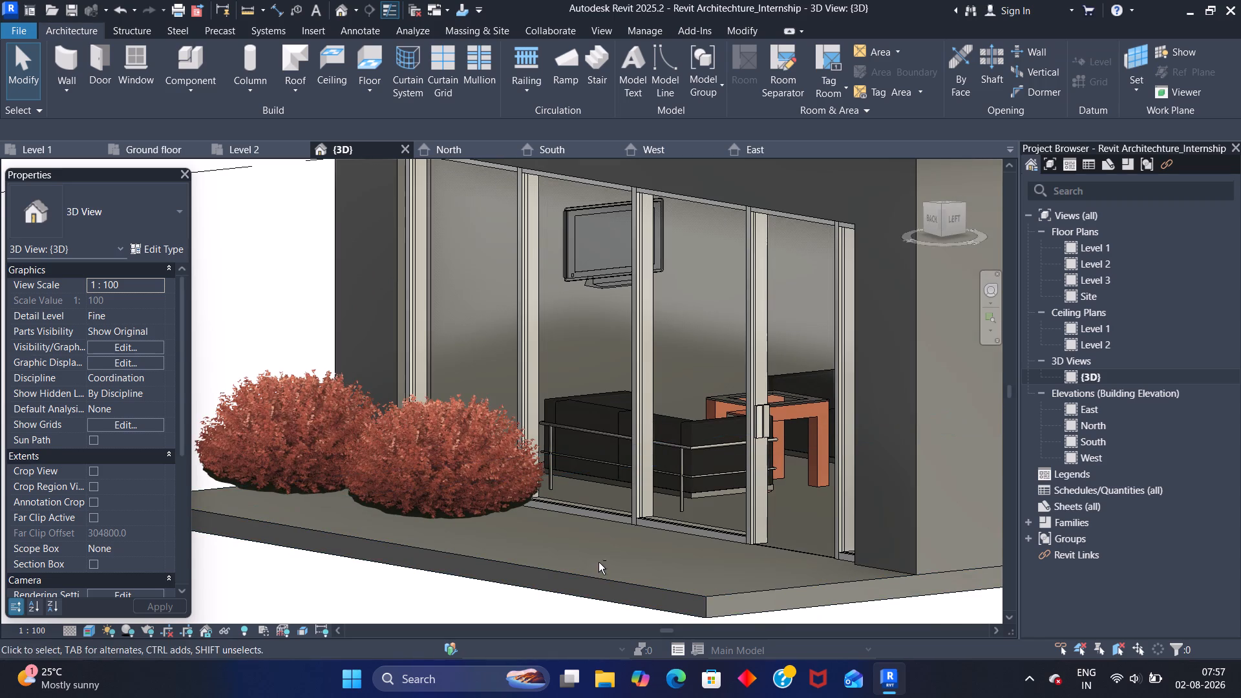
middle_click_drag(599, 561, 682, 570, "shift")
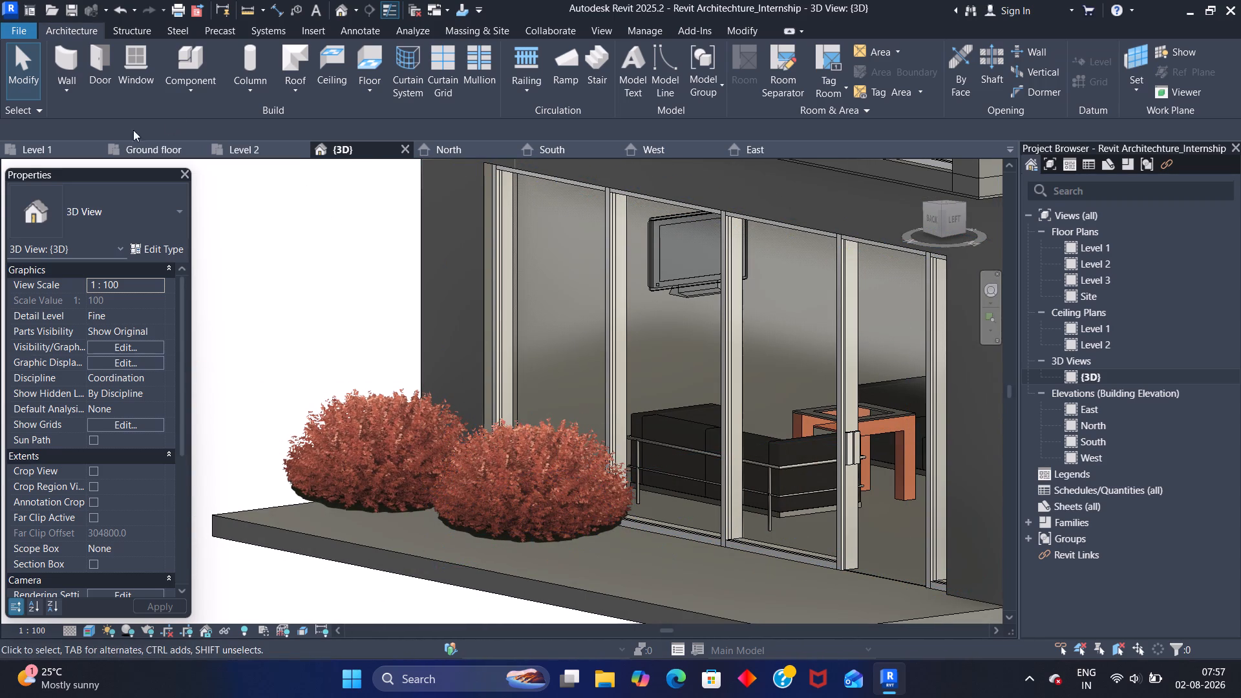
On the Level 1 plan, set the distance from the side wall to the farther terrace shrub to 2000 mm.
left_click(74, 147)
left_click(505, 296)
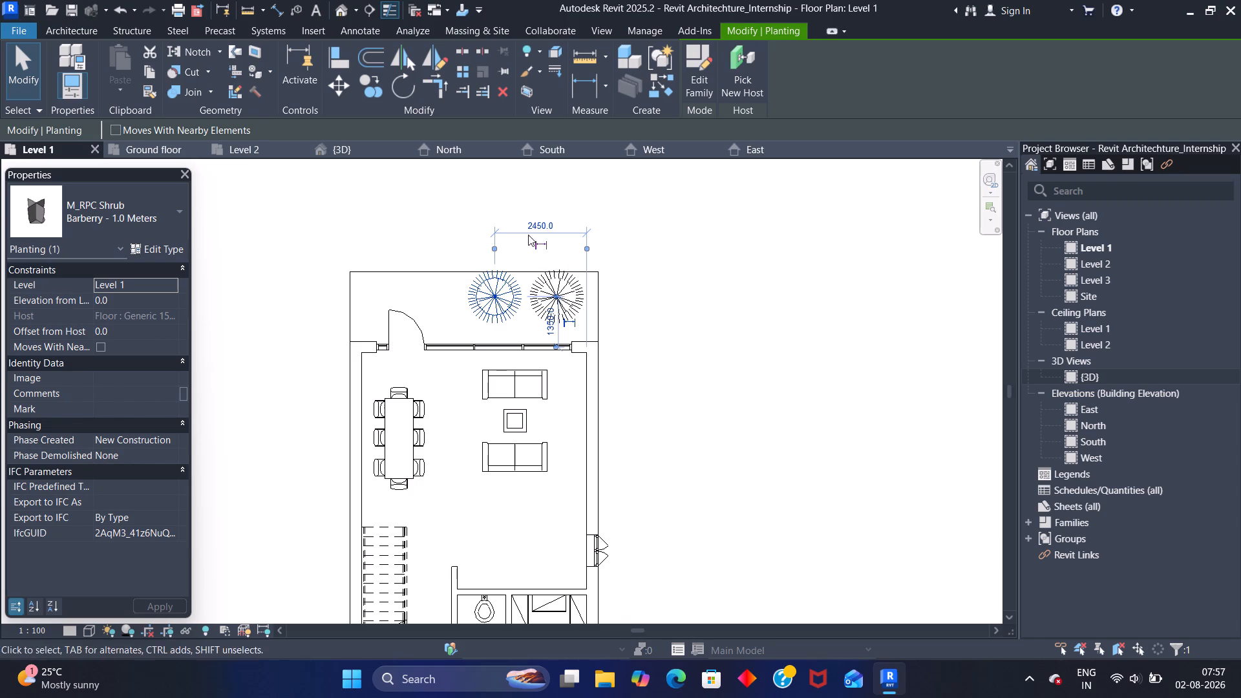
left_click(536, 224)
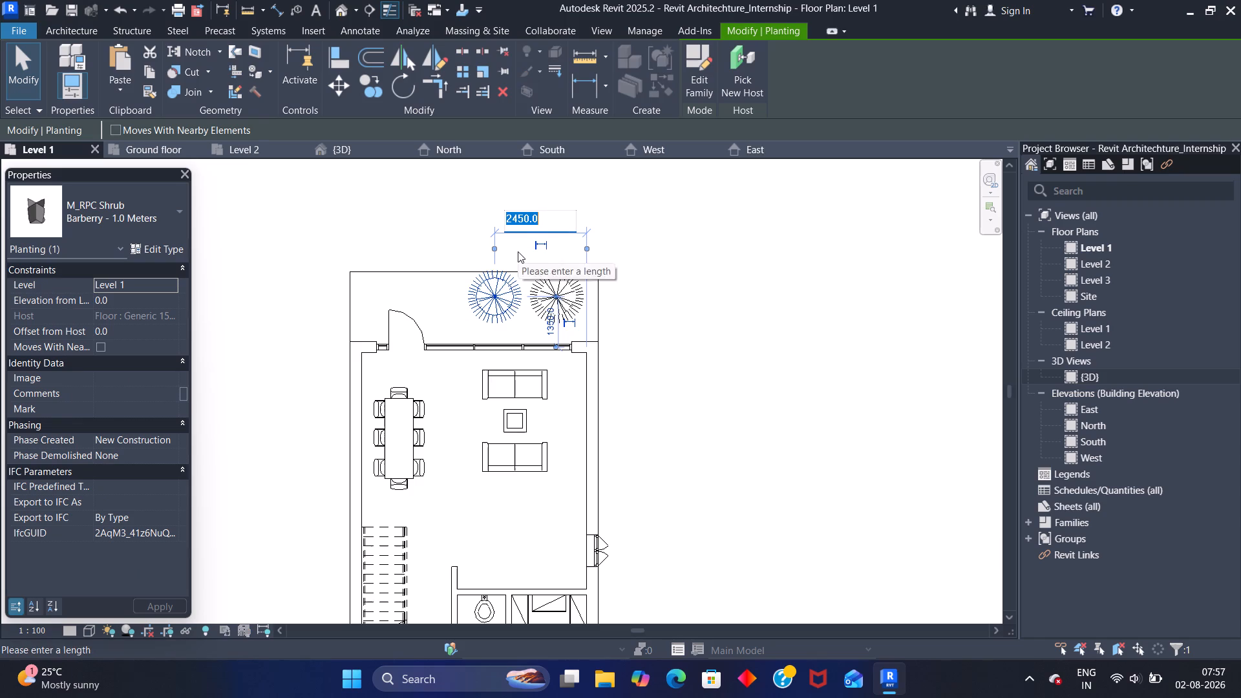
key("2")
key("0")
key("0")
key("0")
key("Return")
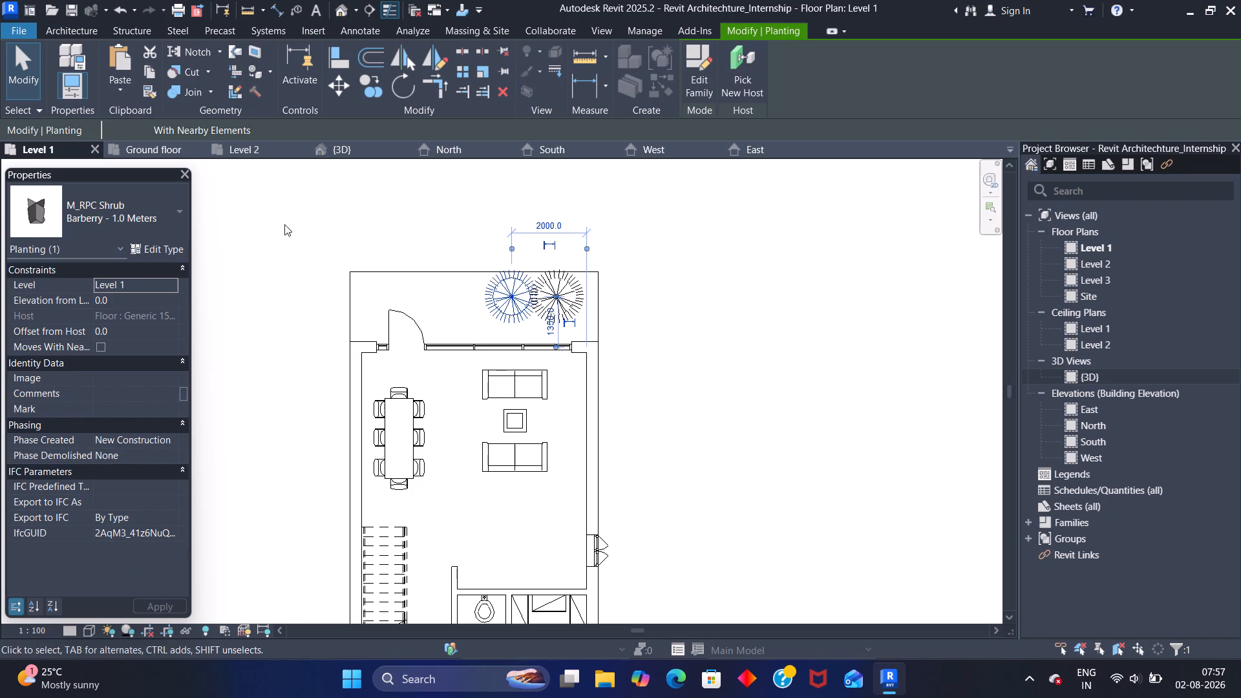
key("Escape")
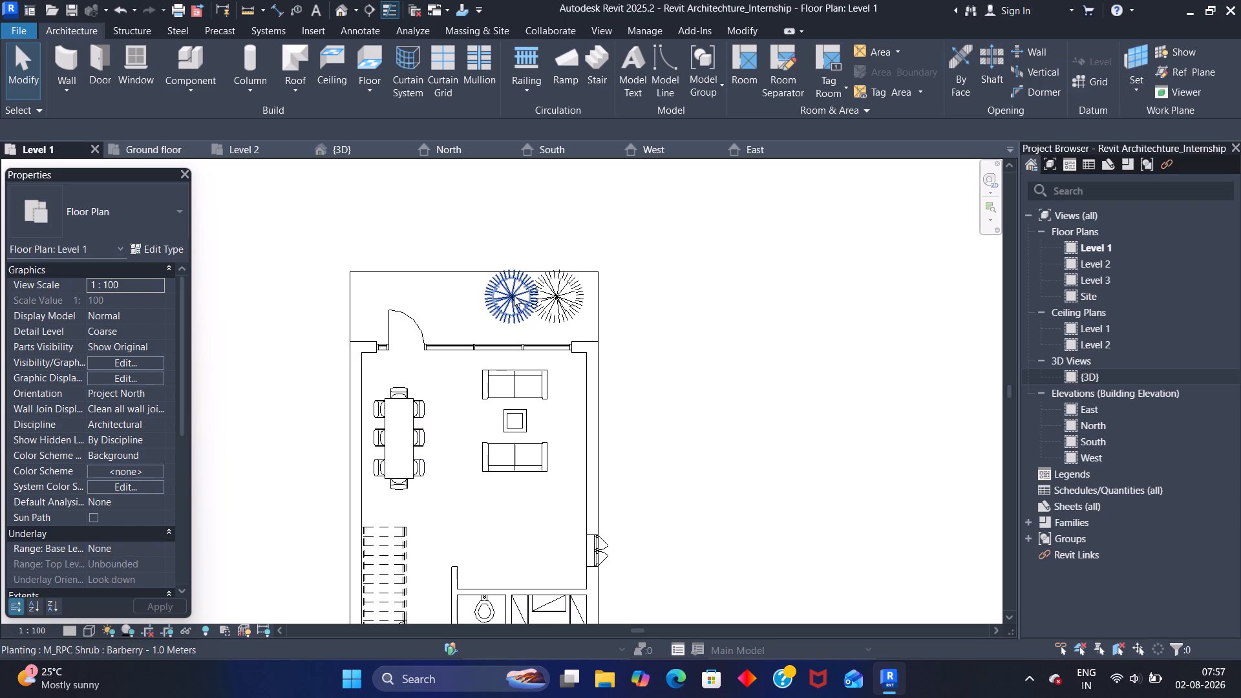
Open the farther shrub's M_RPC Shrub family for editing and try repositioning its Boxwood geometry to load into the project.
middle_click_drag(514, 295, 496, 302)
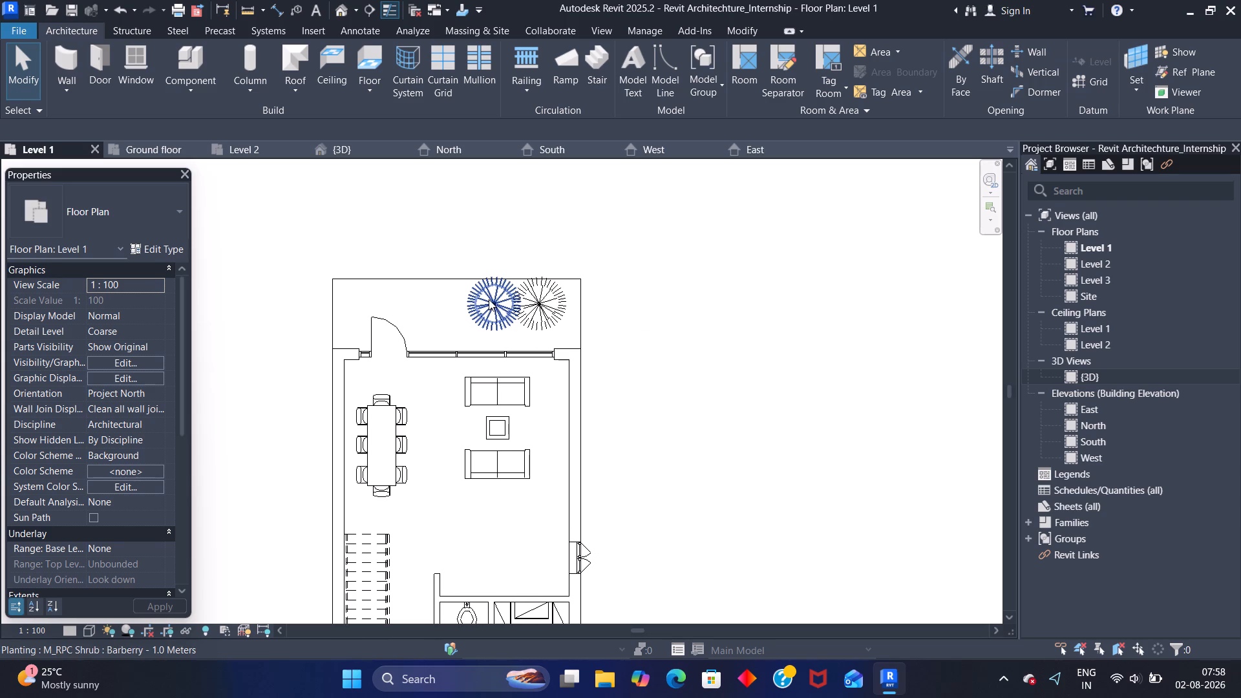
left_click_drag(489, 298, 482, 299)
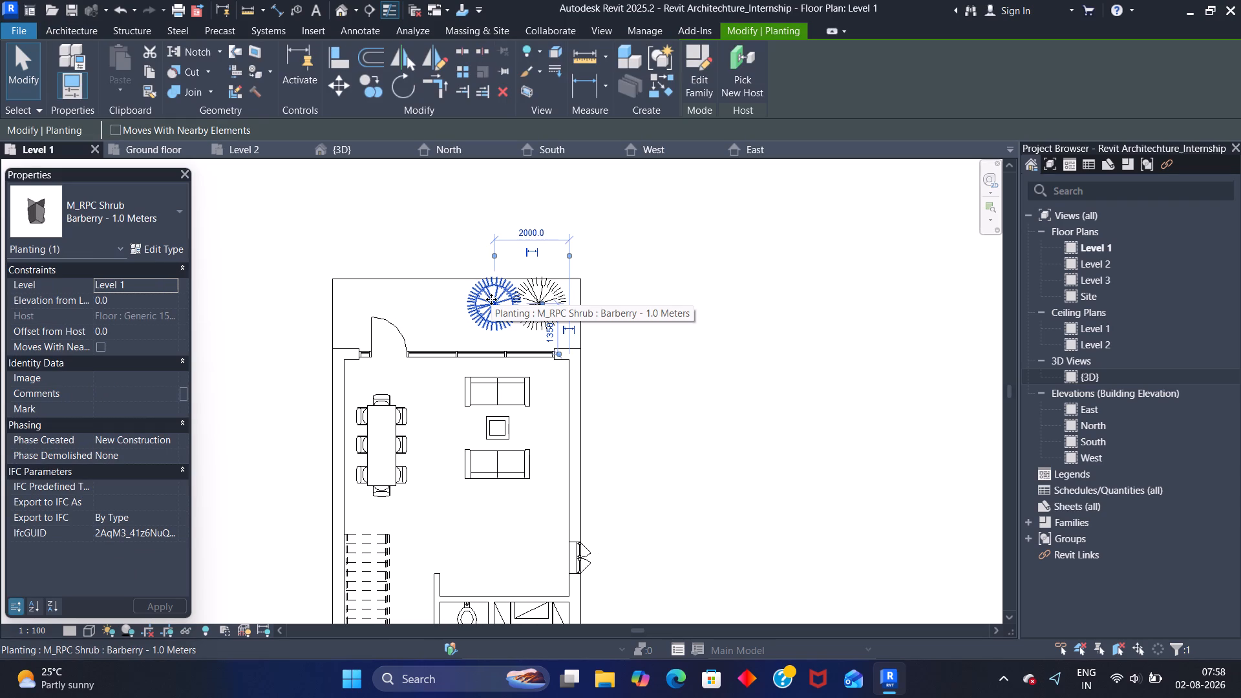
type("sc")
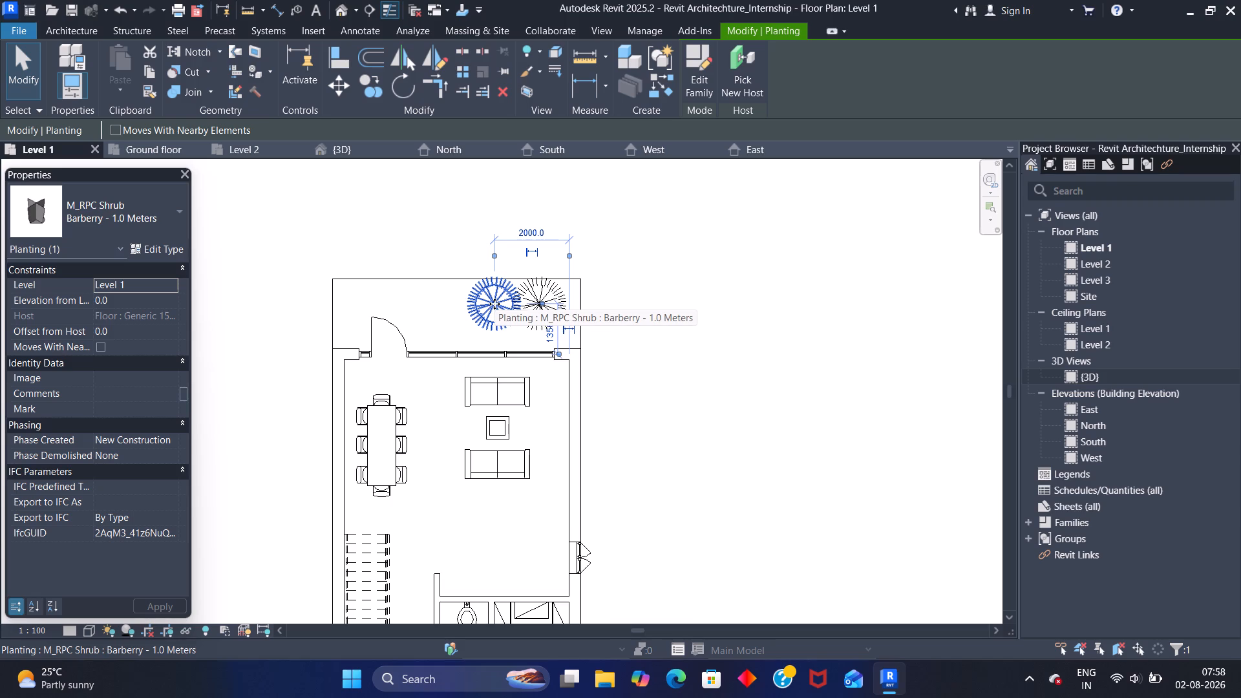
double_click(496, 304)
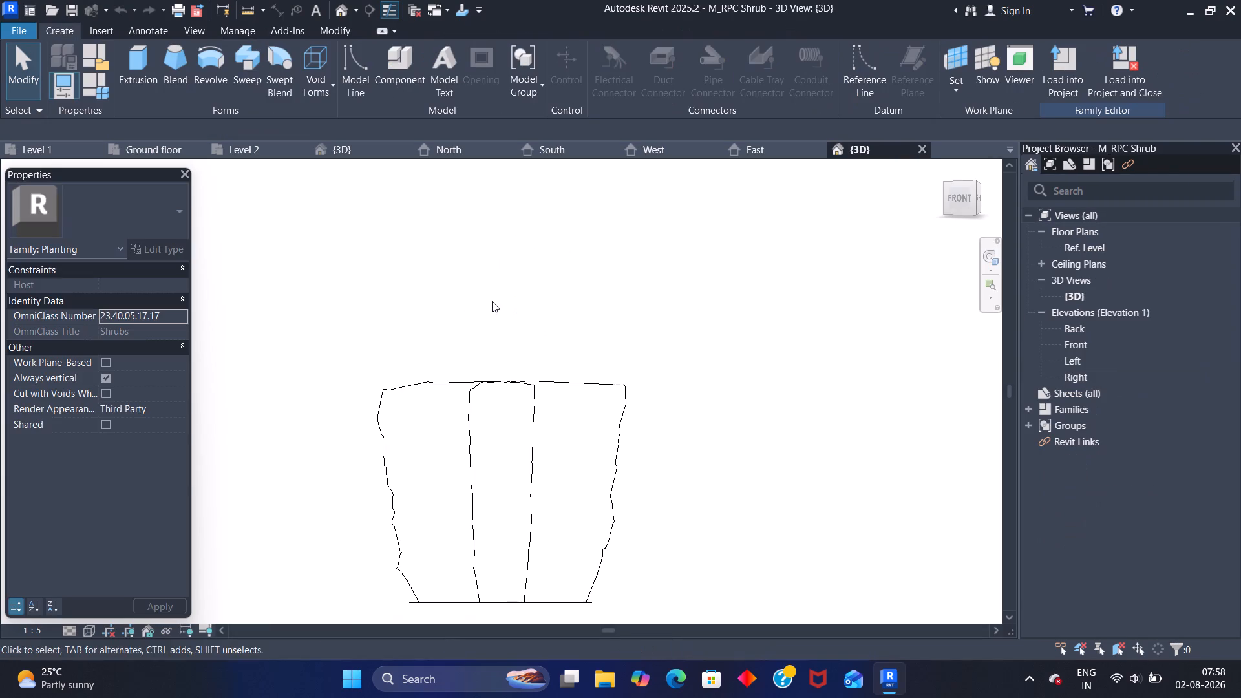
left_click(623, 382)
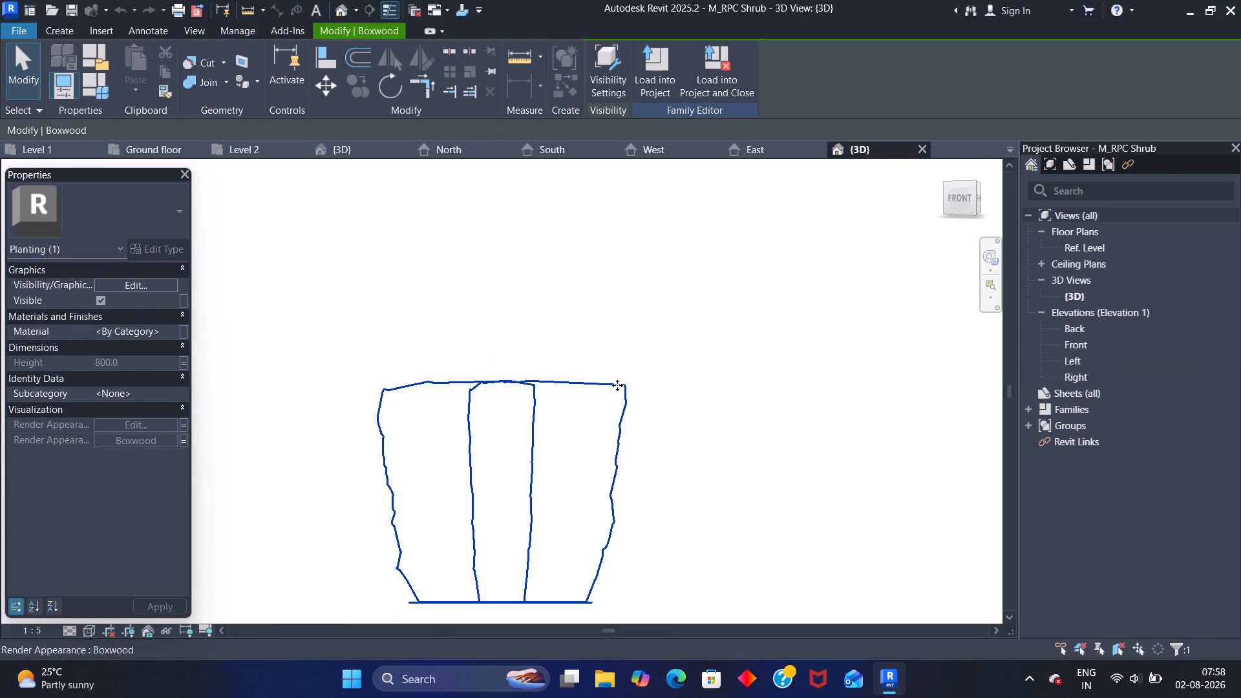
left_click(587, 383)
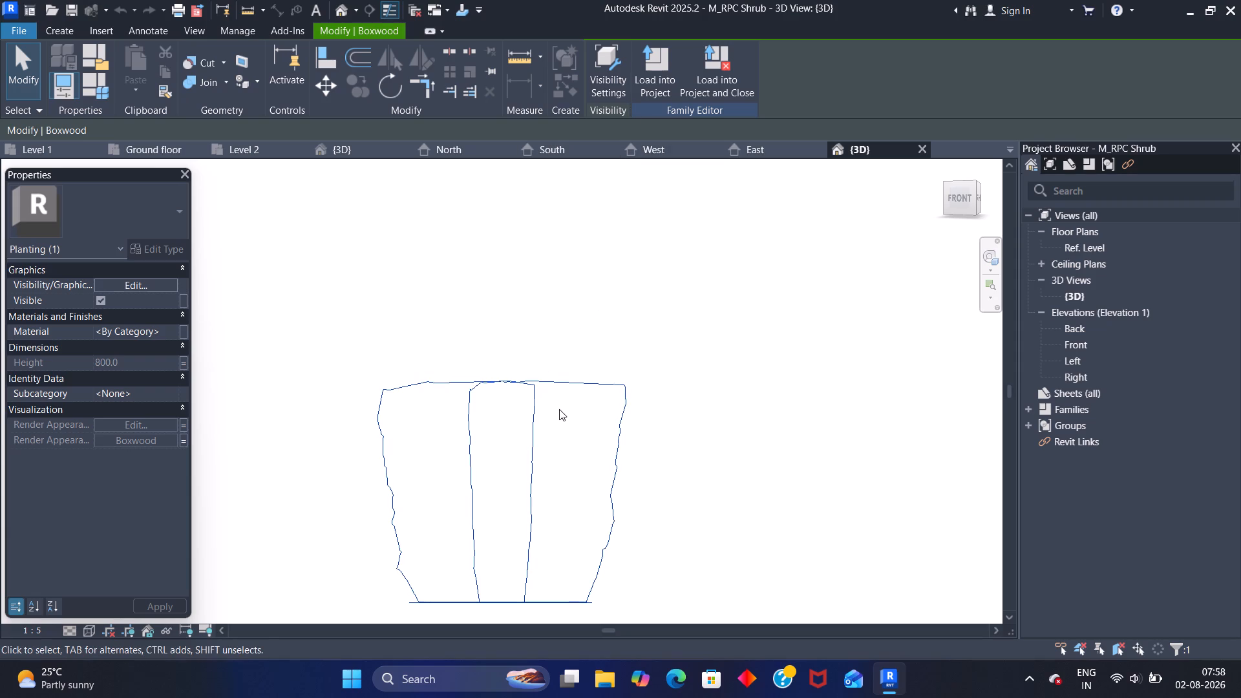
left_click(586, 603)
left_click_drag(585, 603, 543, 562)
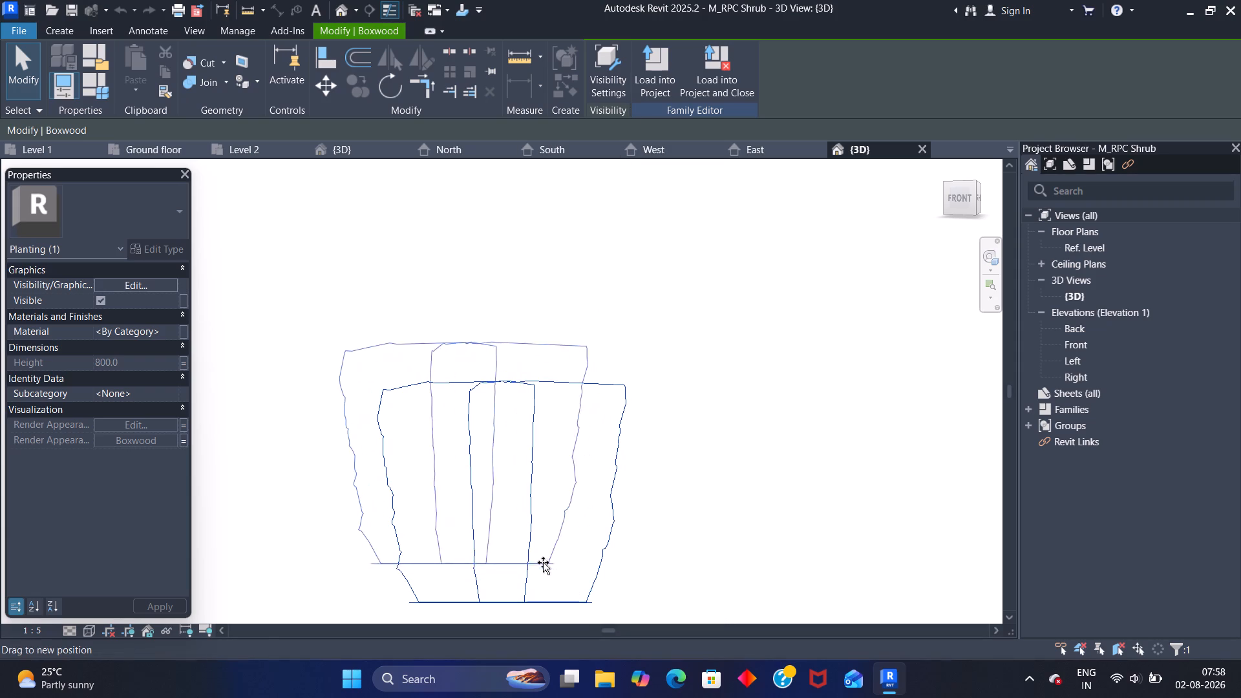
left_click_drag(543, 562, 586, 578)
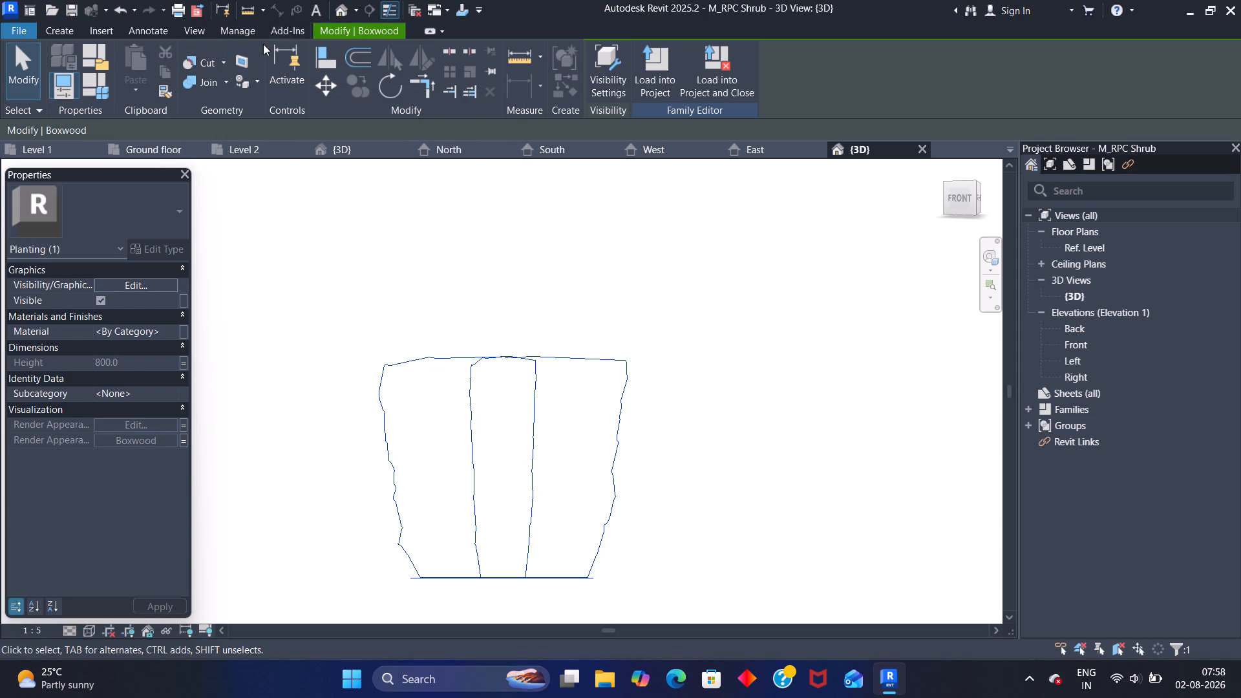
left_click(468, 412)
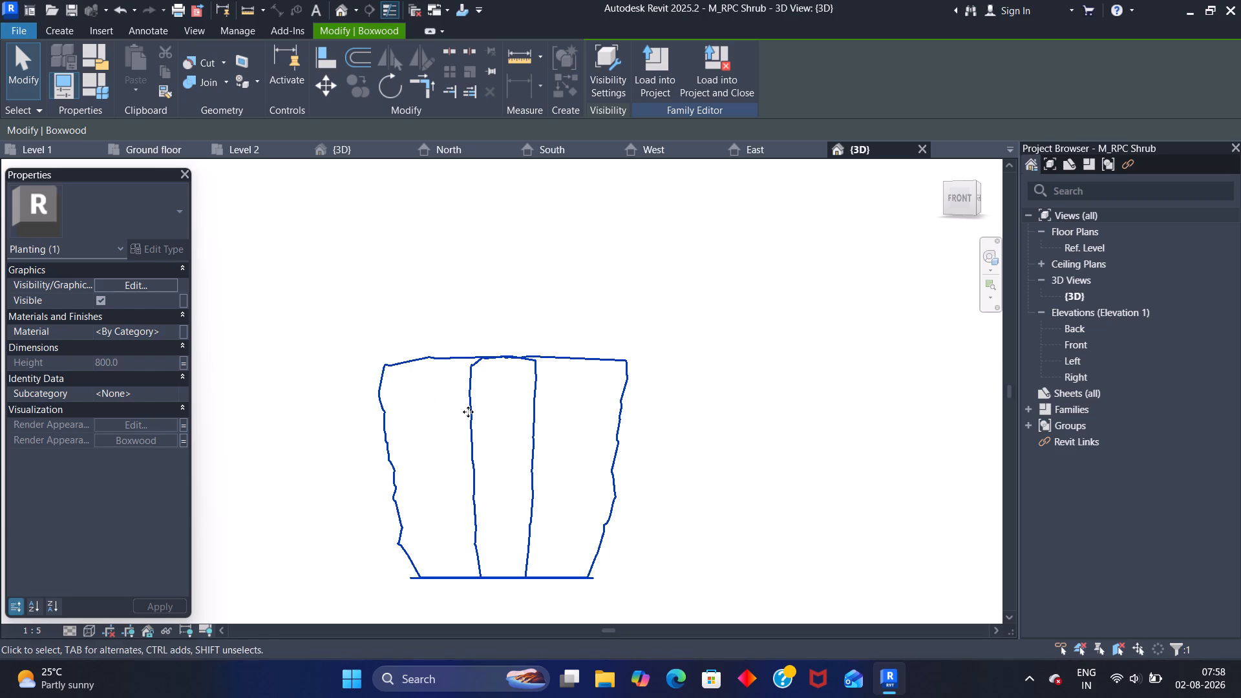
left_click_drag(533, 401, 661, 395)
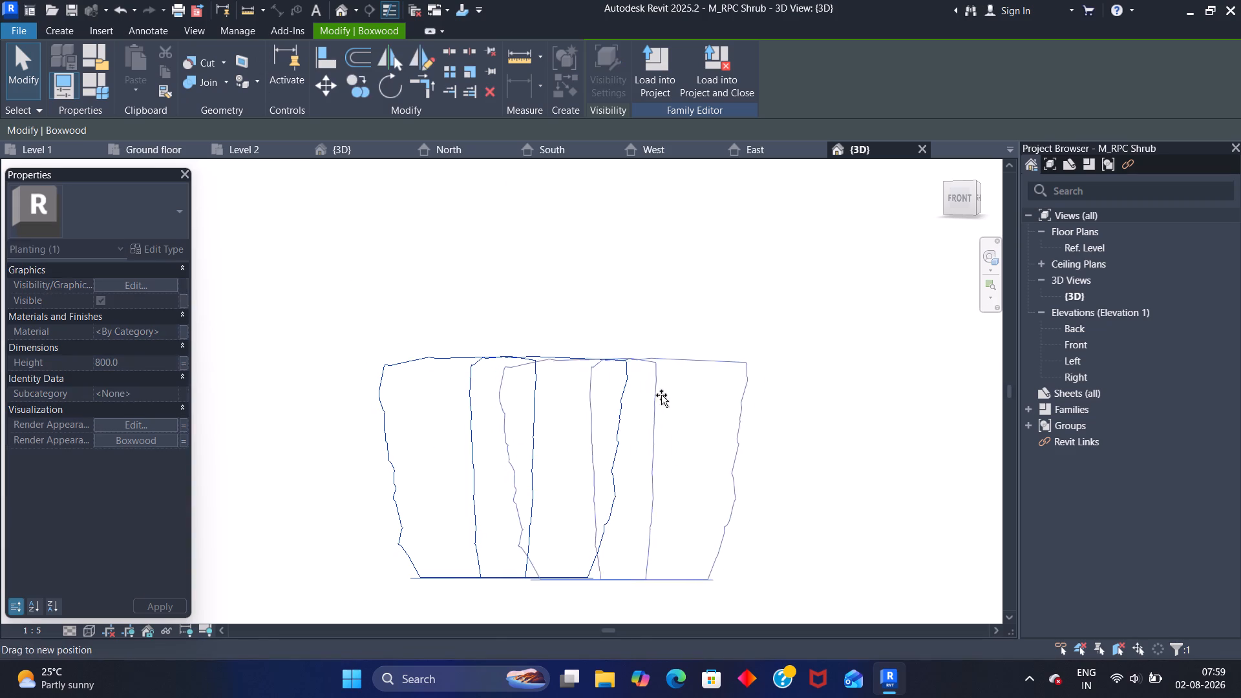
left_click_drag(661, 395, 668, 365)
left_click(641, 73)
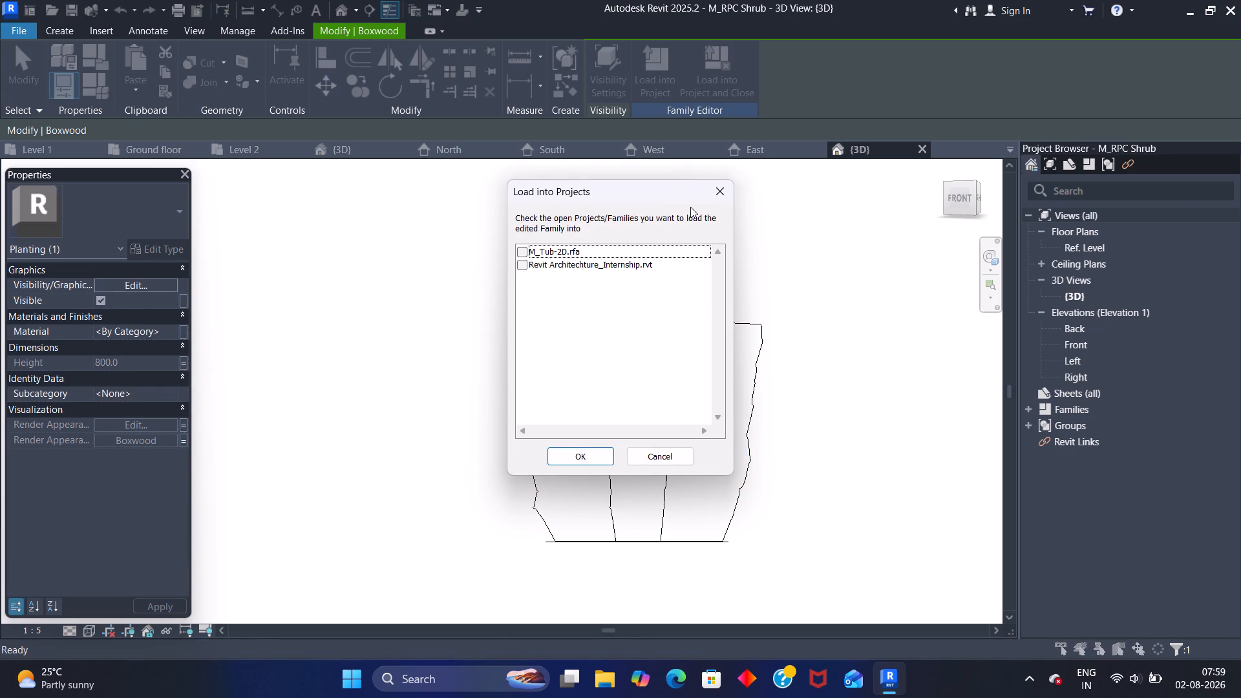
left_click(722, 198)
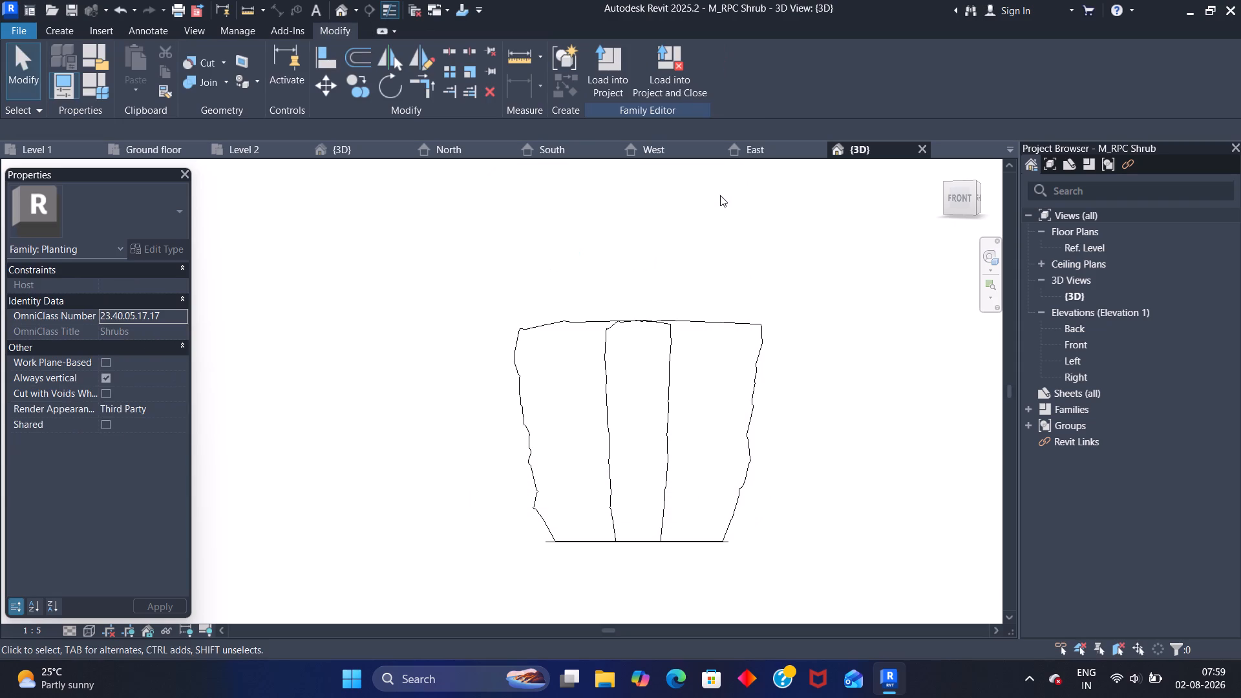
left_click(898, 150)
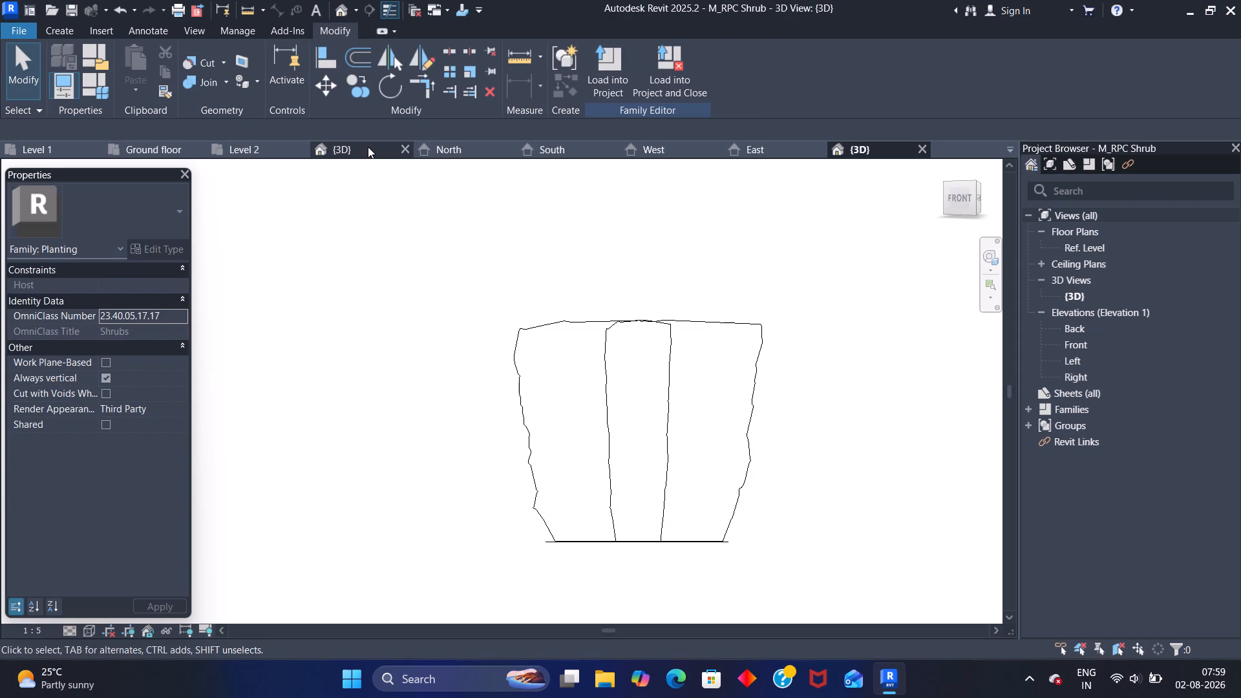
Check the shrubs in the project's 3D view and nudge the farther one on Level 1 to 2300 mm from the side wall.
left_click(368, 147)
scroll(558, 341, "down", 1)
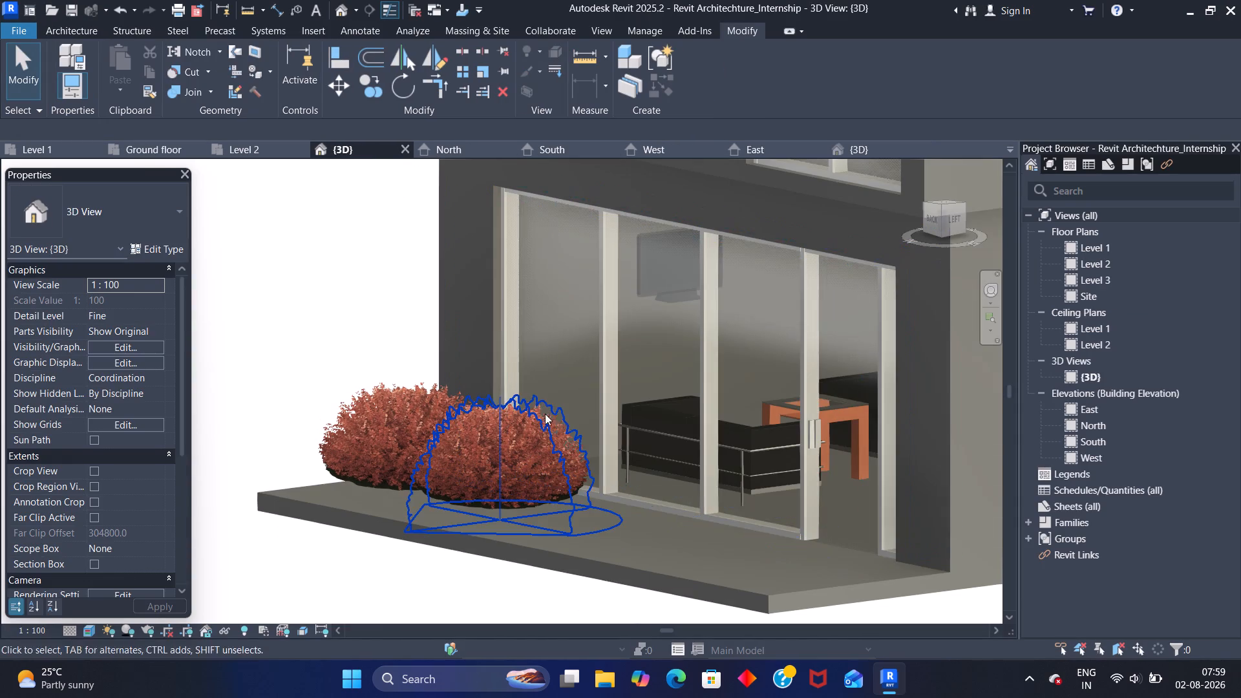
middle_click(558, 500)
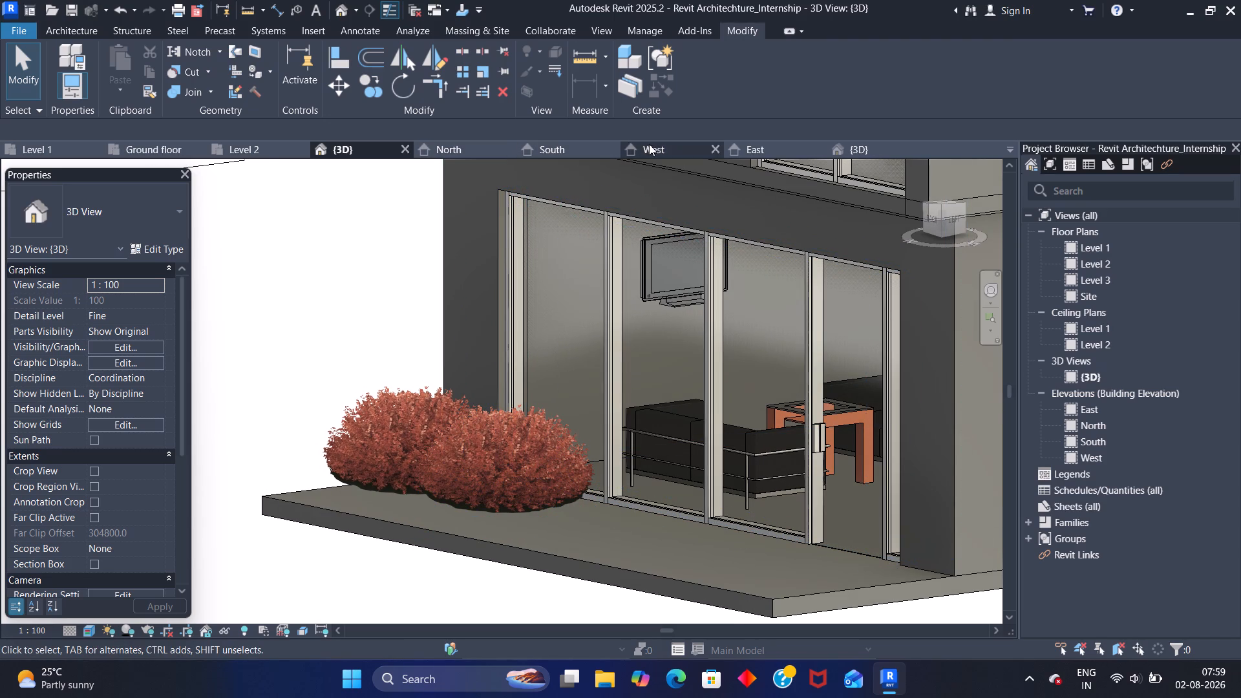
left_click(66, 145)
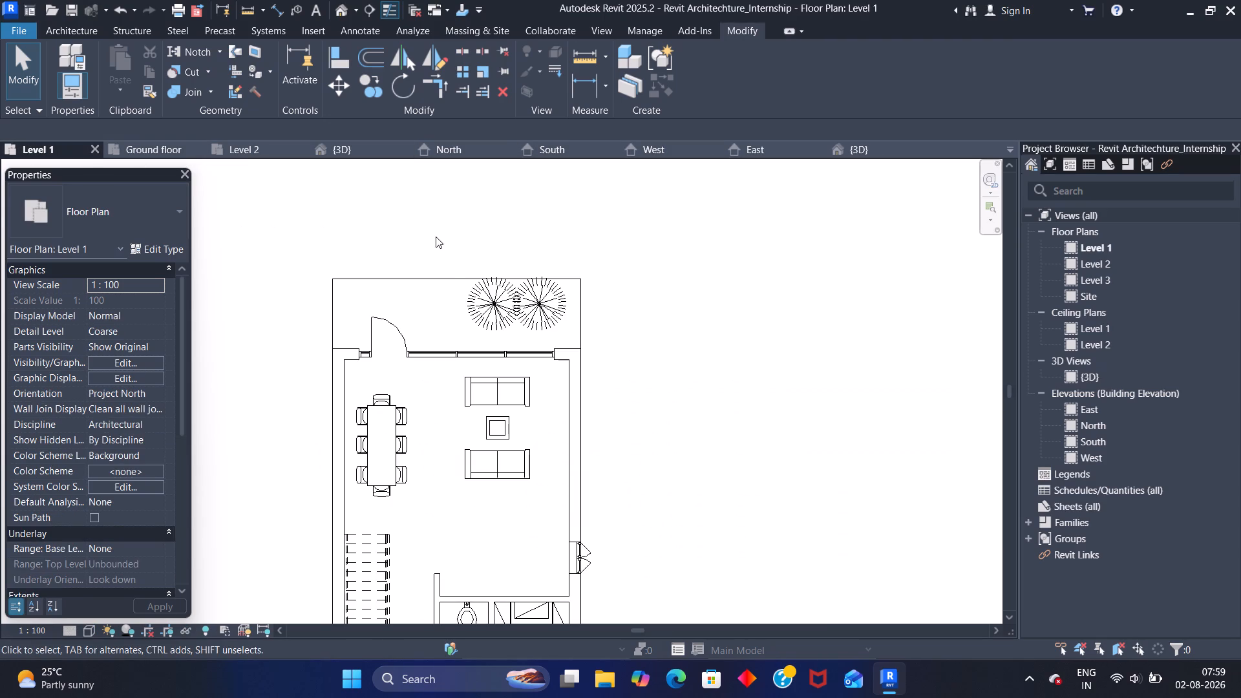
left_click(489, 299)
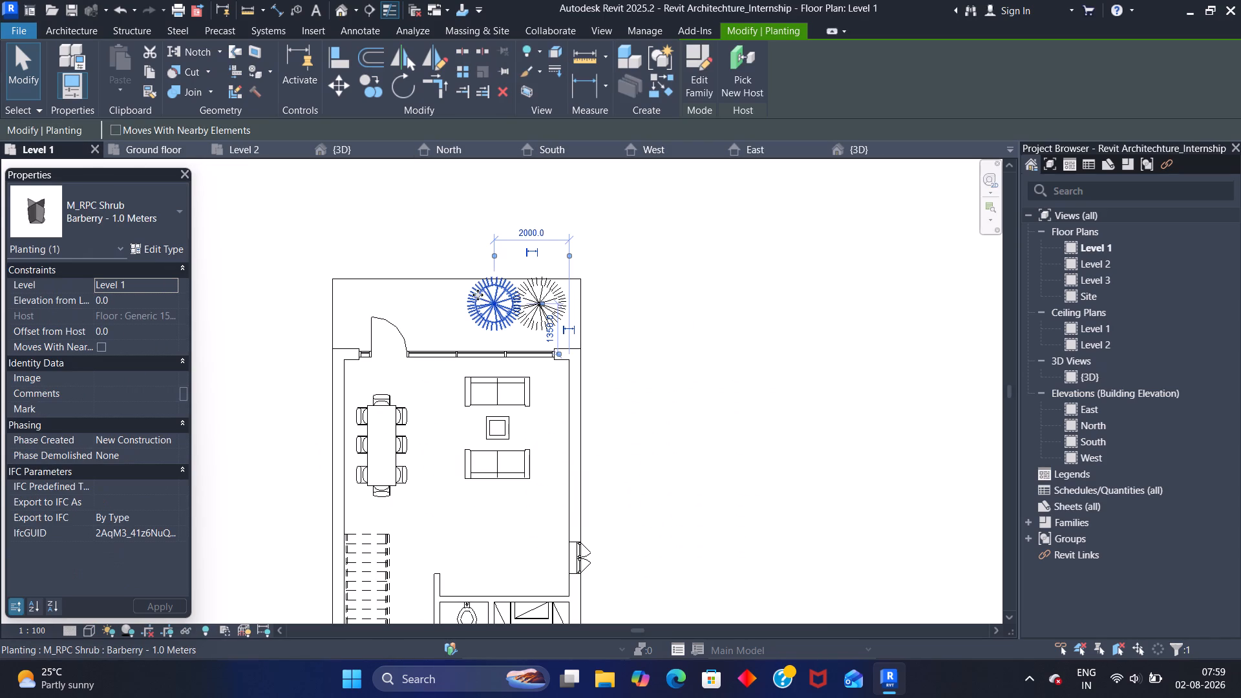
key("Left")
key("Left")
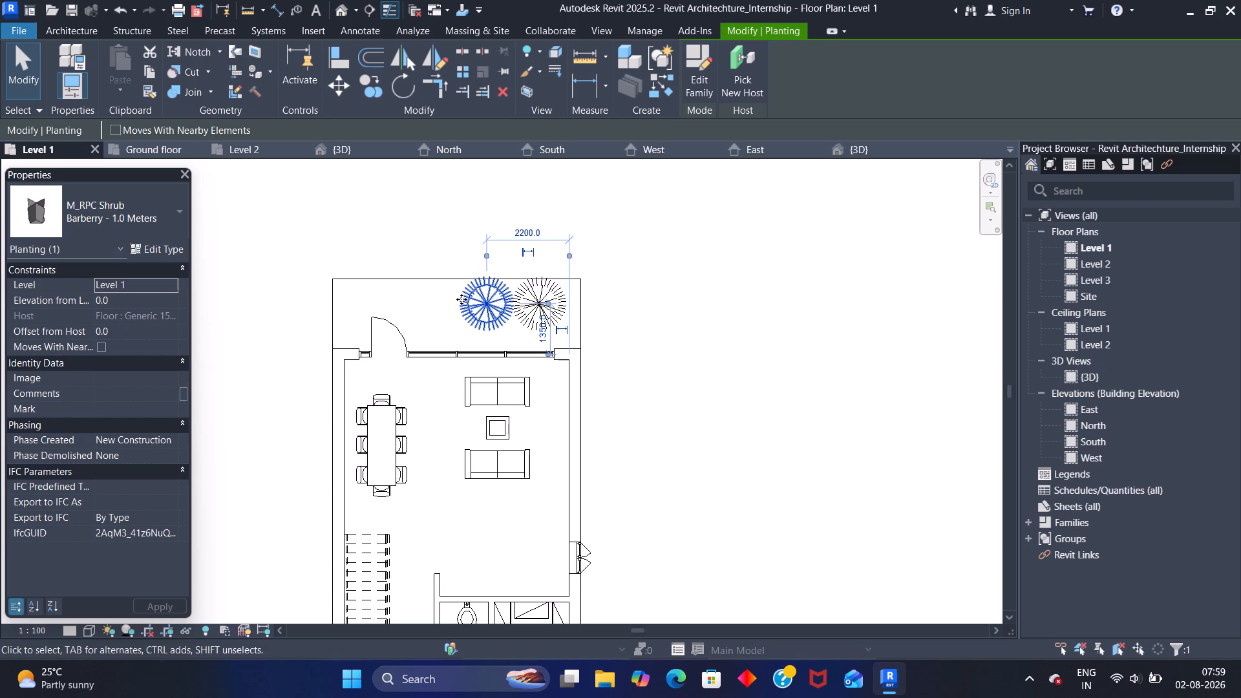
key("Left")
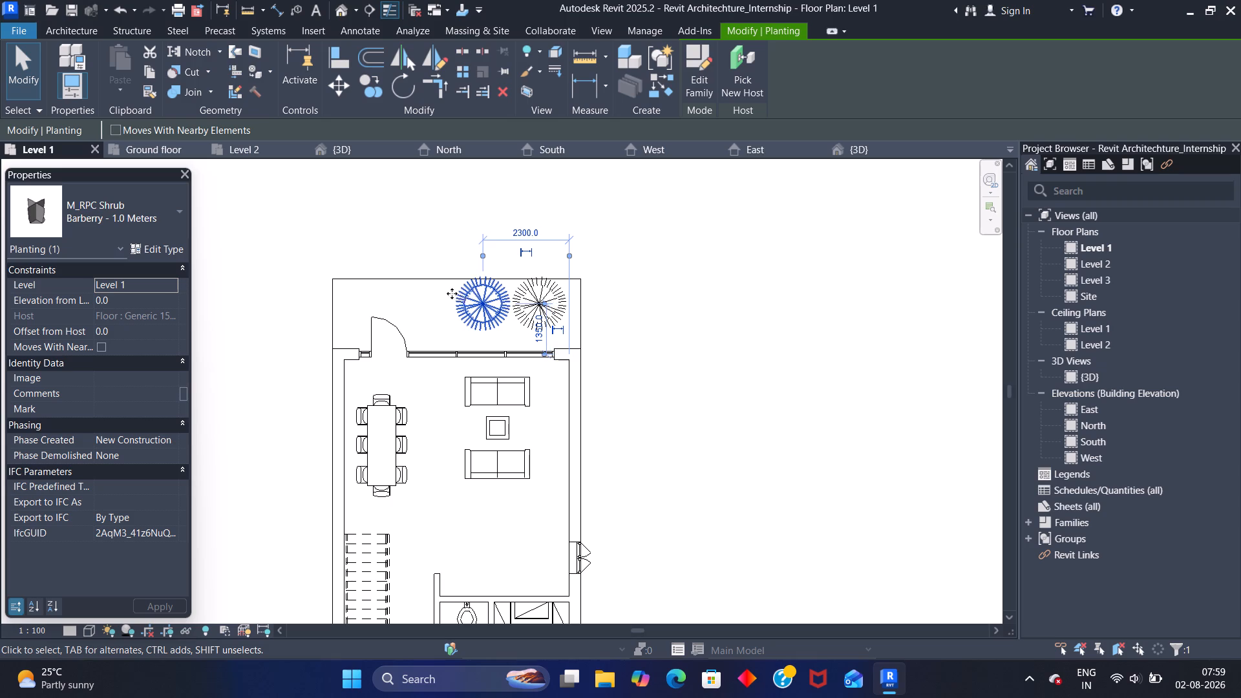
left_click(417, 236)
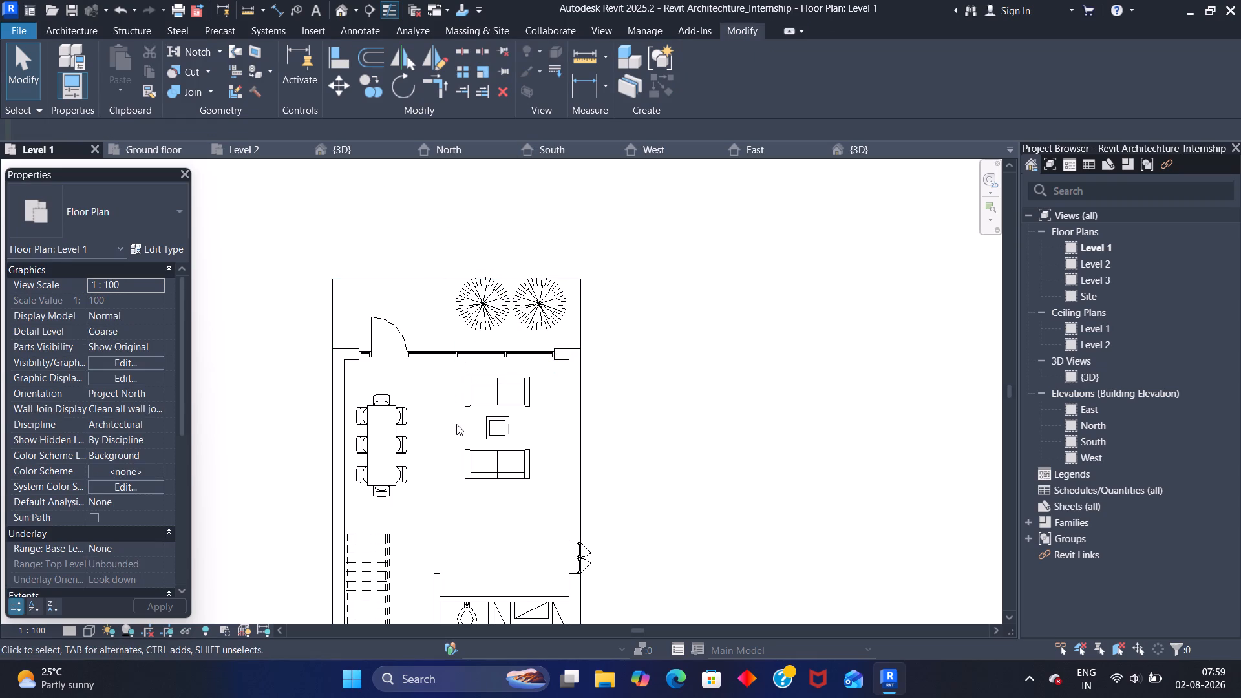
Start loading a component family on the Level 1 plan and preview M_RPC Shrub and M_RPC Plant - Tropical in the Planting folder.
middle_click_drag(439, 395, 441, 264)
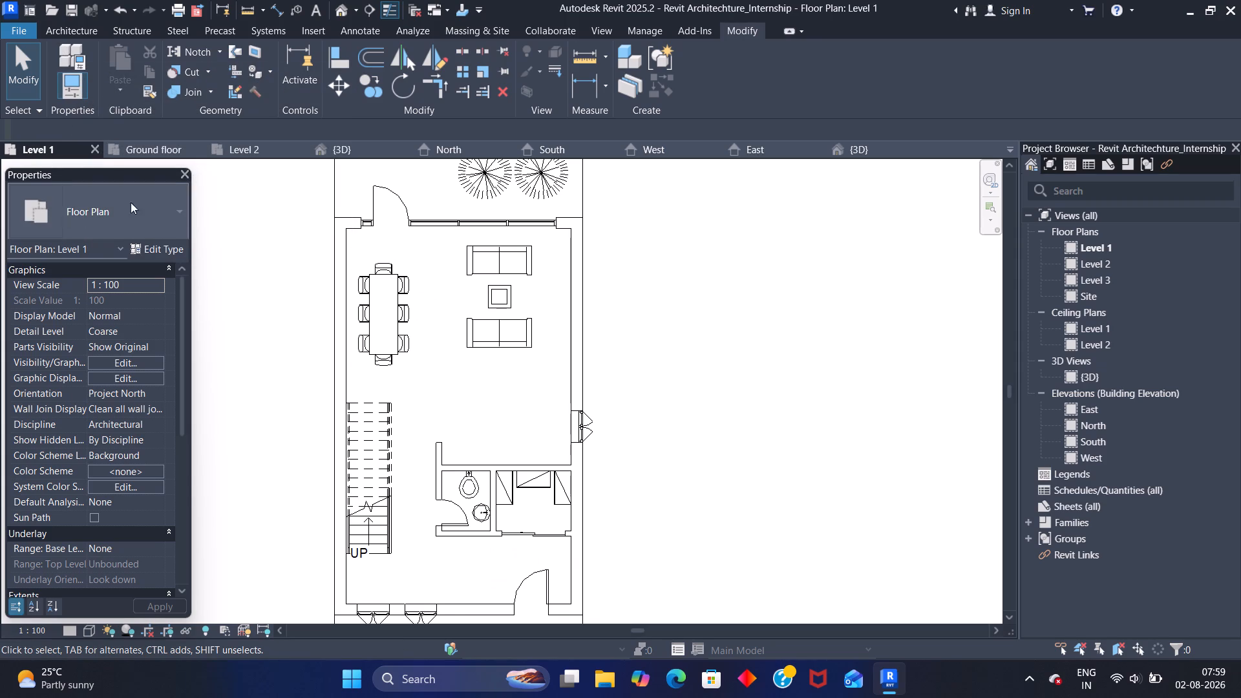
left_click(81, 26)
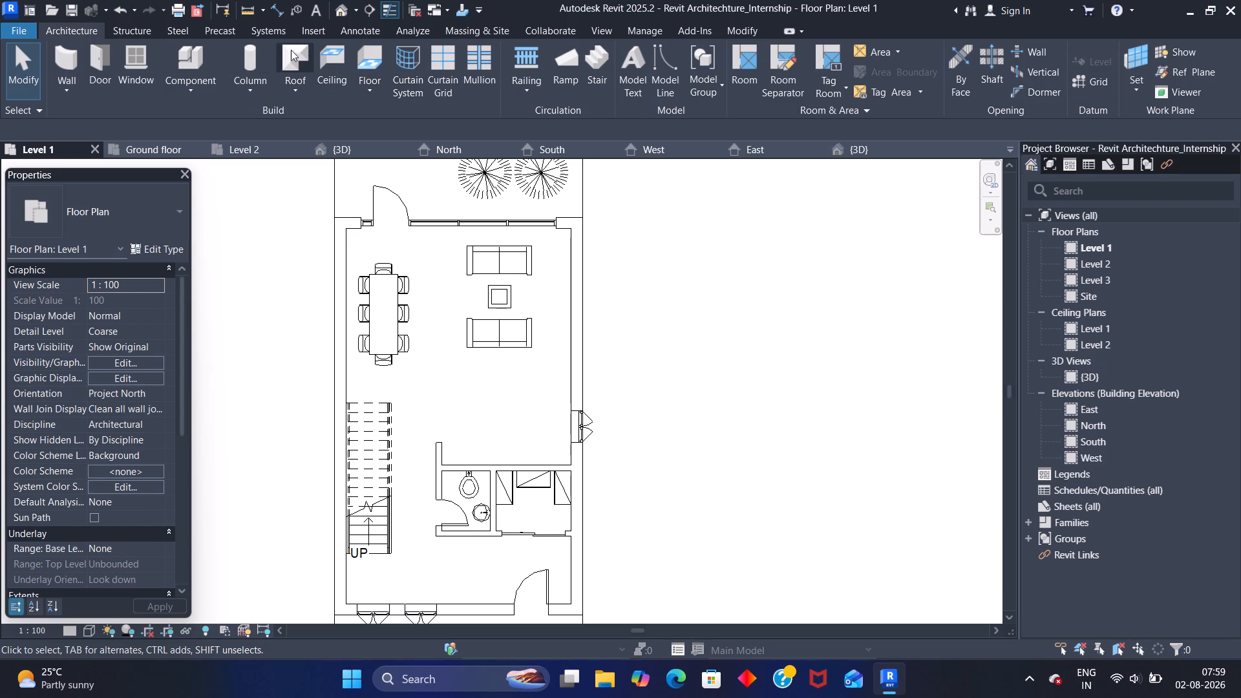
left_click(179, 70)
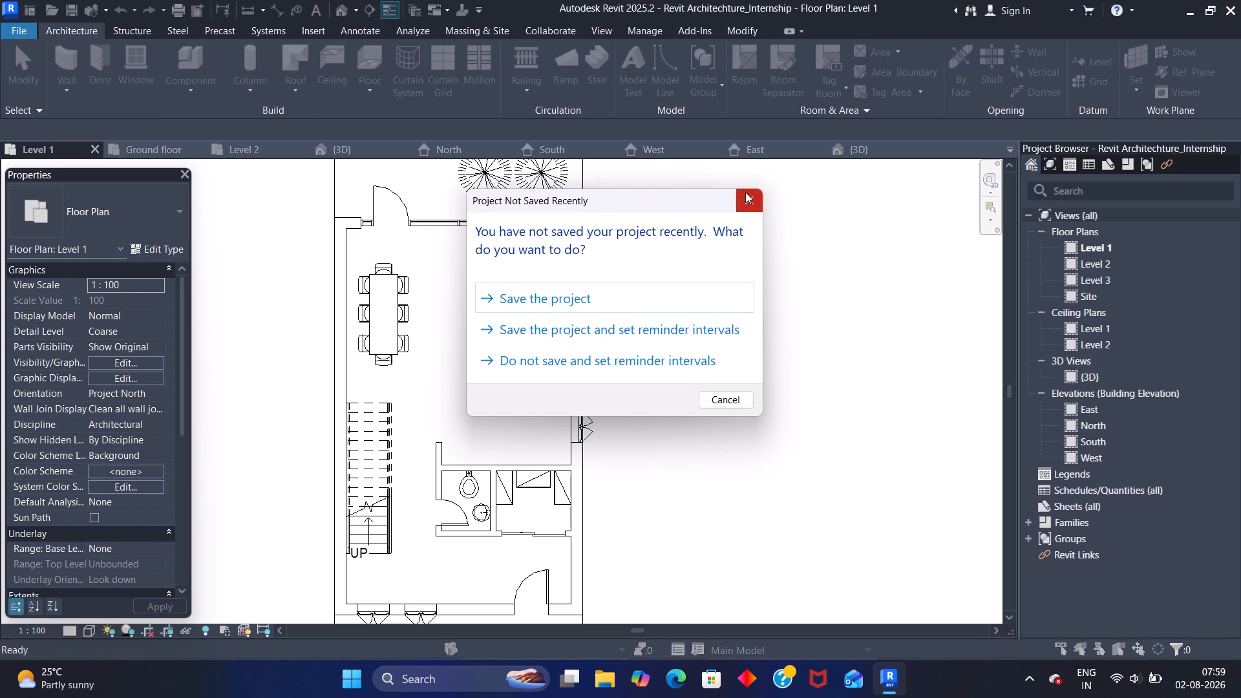
left_click(748, 202)
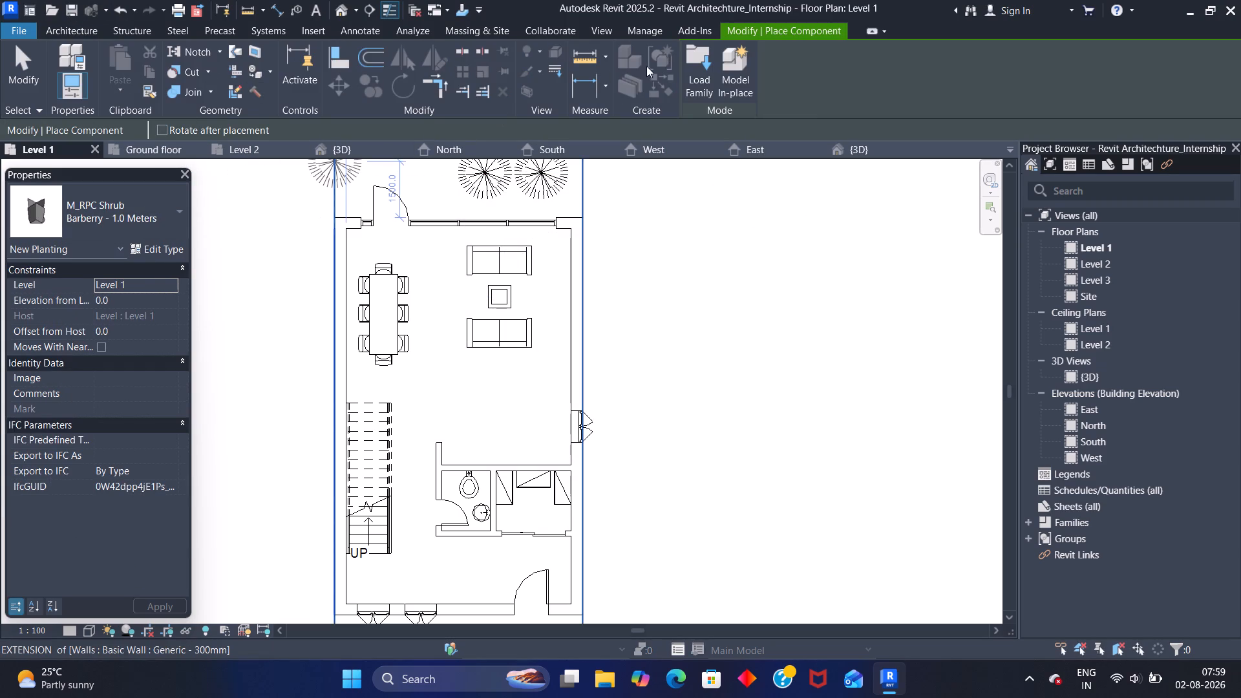
left_click(694, 71)
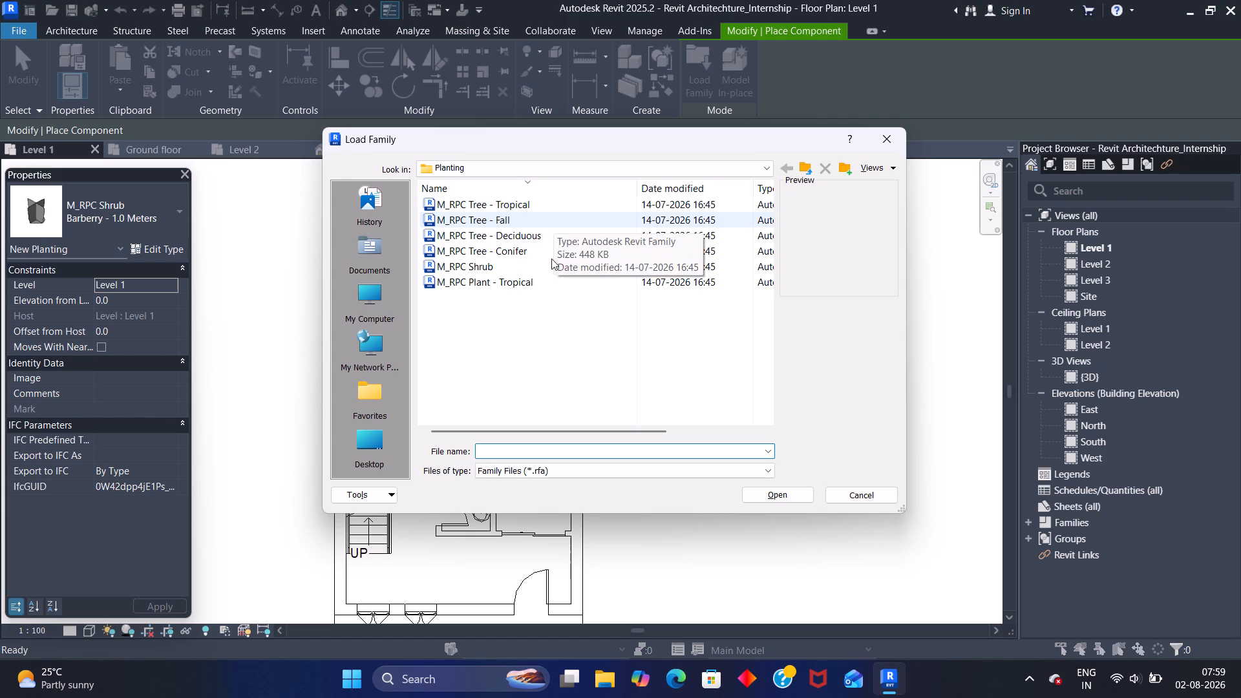
left_click(511, 265)
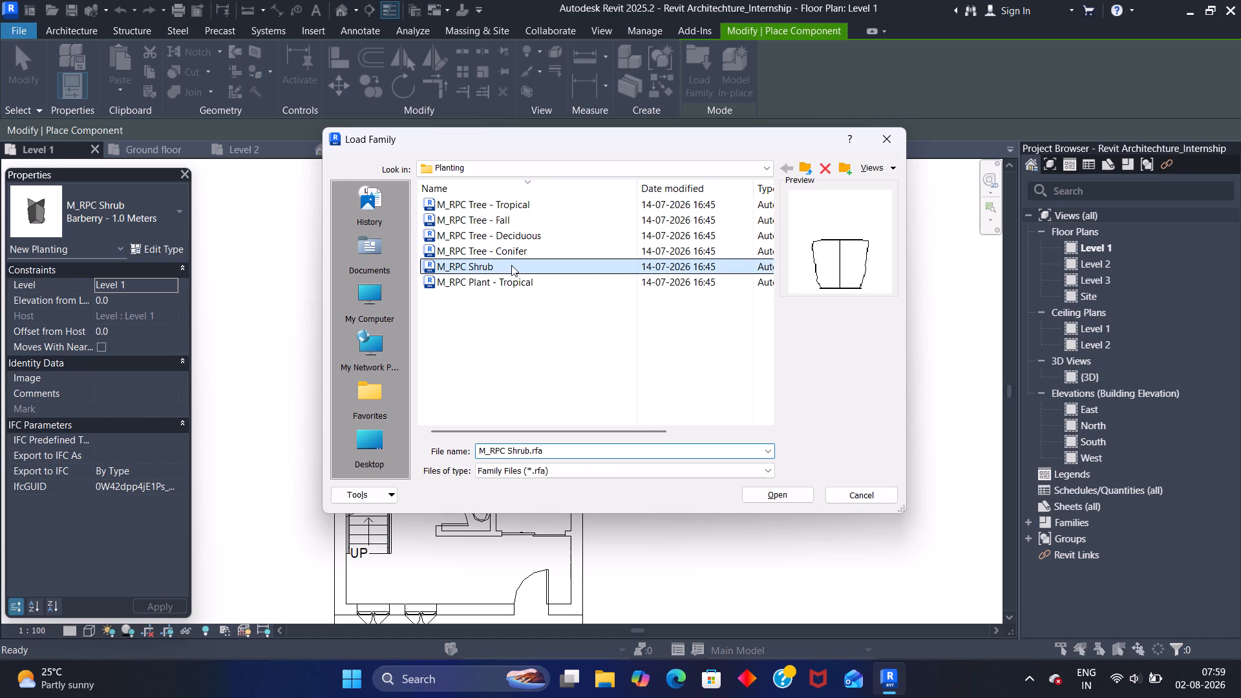
left_click(518, 282)
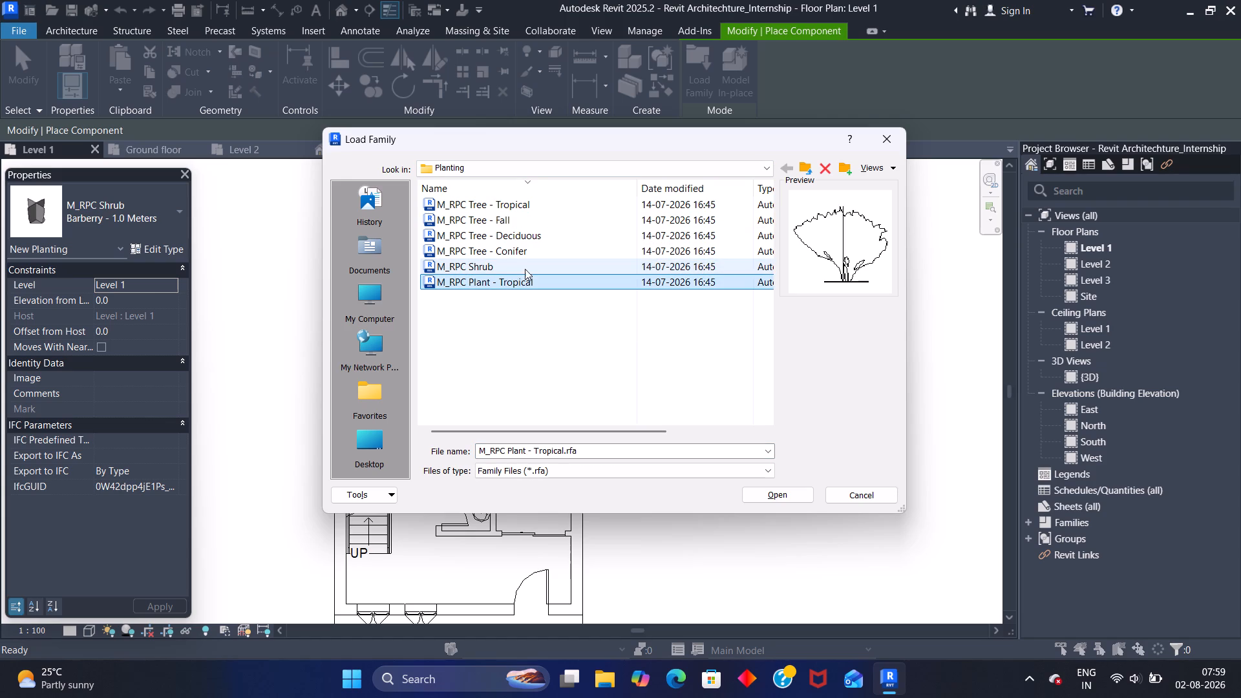
Browse from the Planting folder up to the US library and into the Utilities folder under Site.
left_click(763, 164)
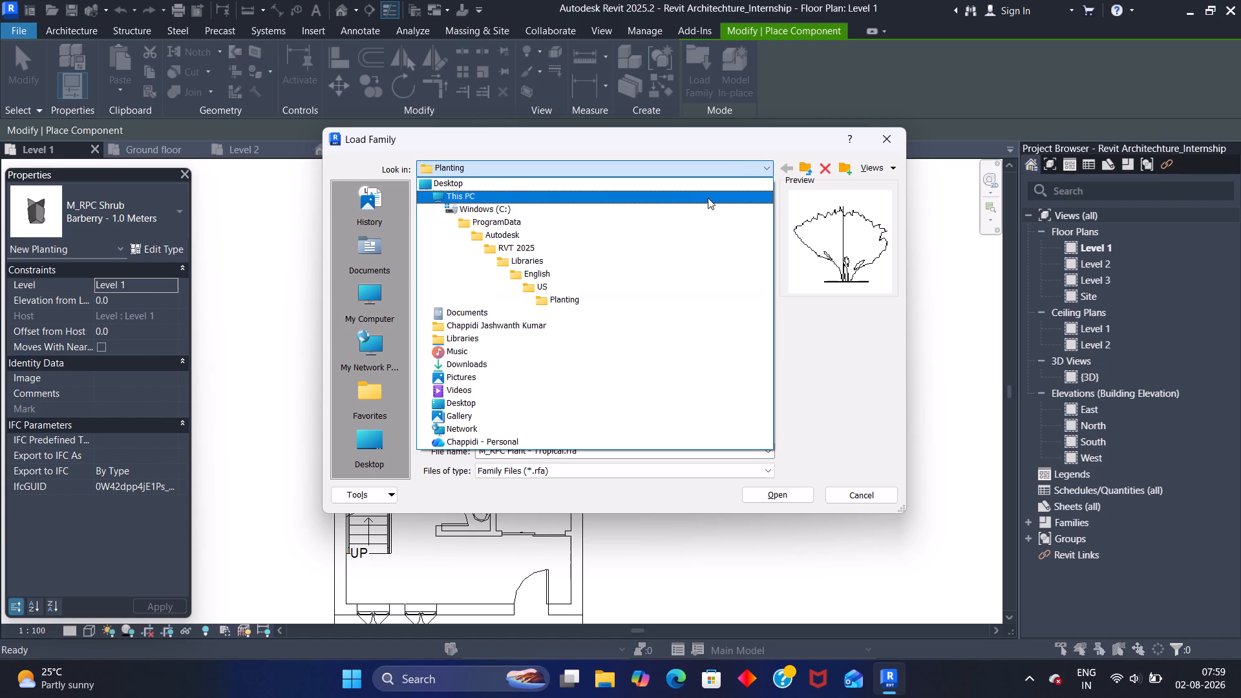
left_click(619, 282)
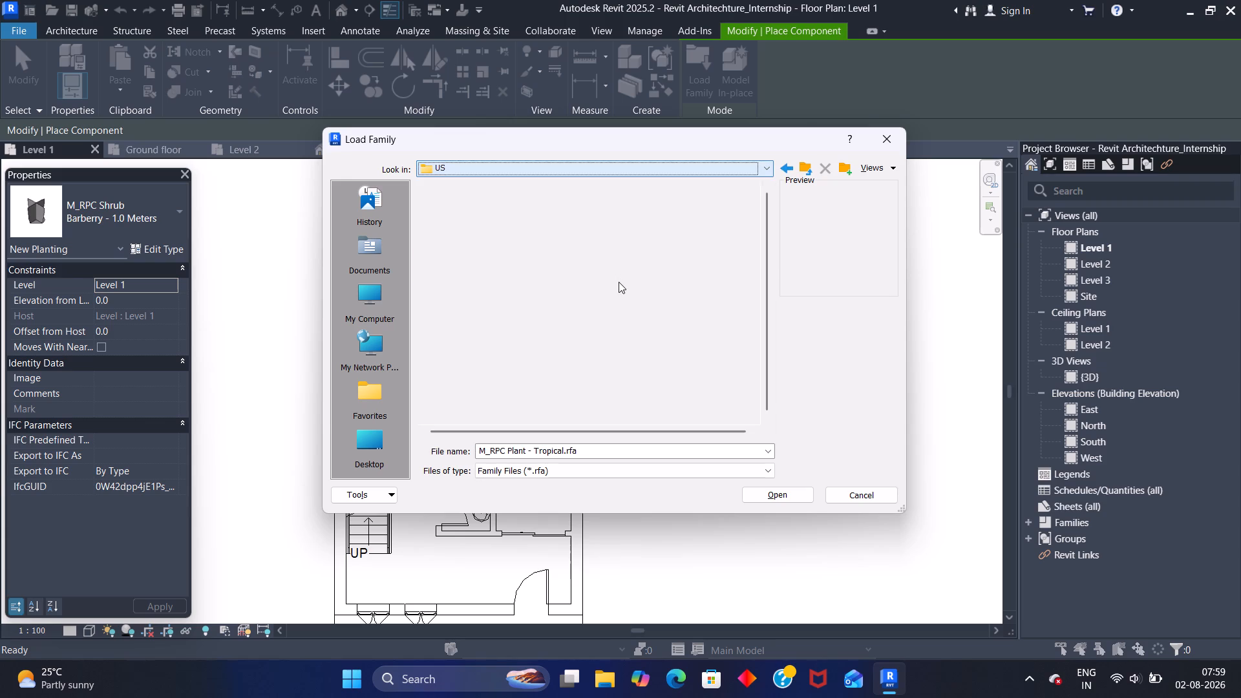
scroll(451, 456, "down", 6)
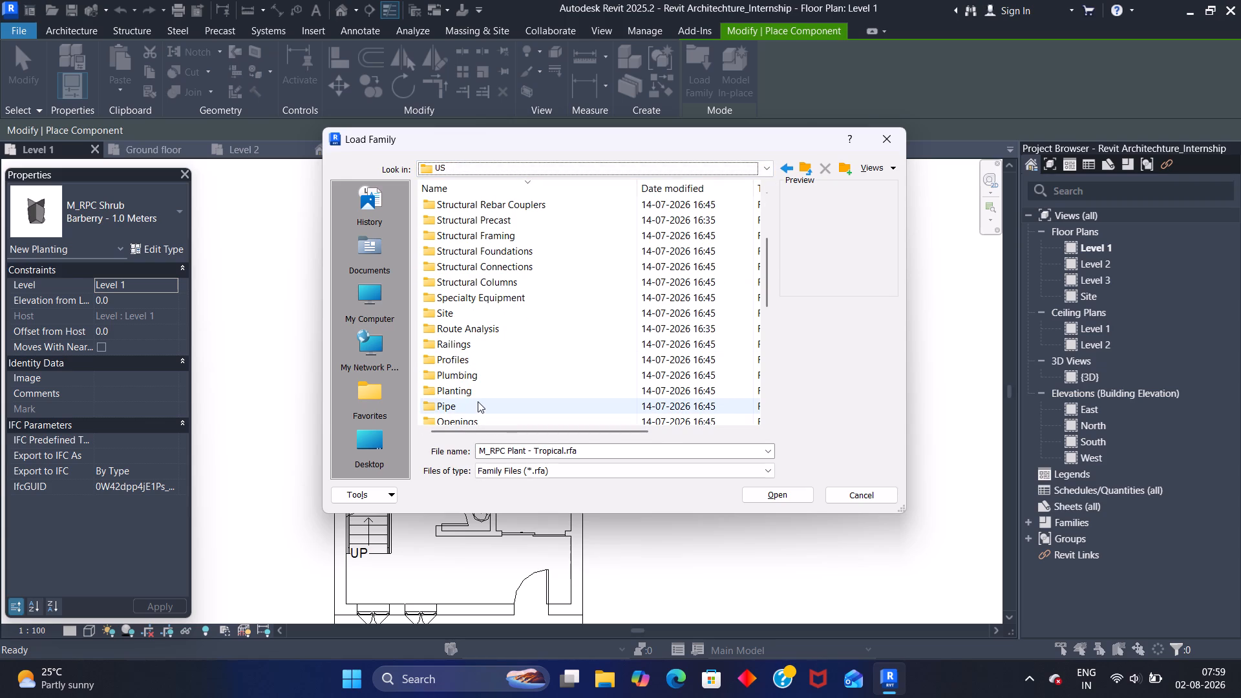
scroll(463, 403, "down", 2)
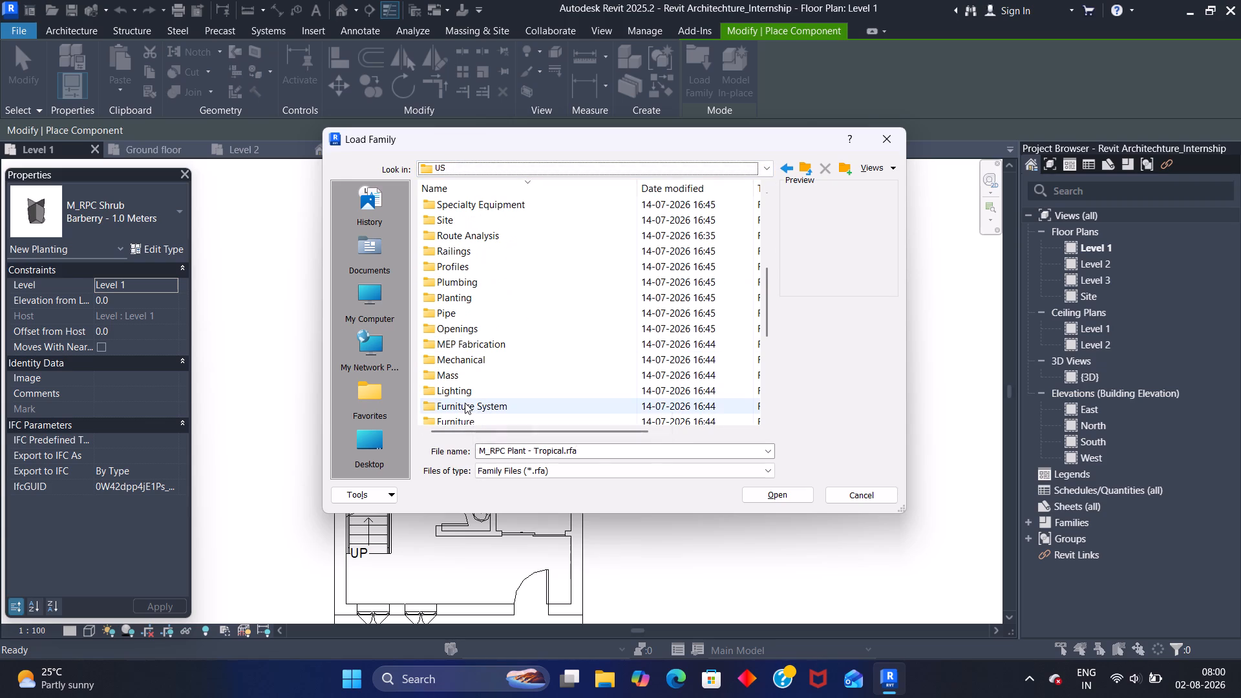
triple_click(483, 223)
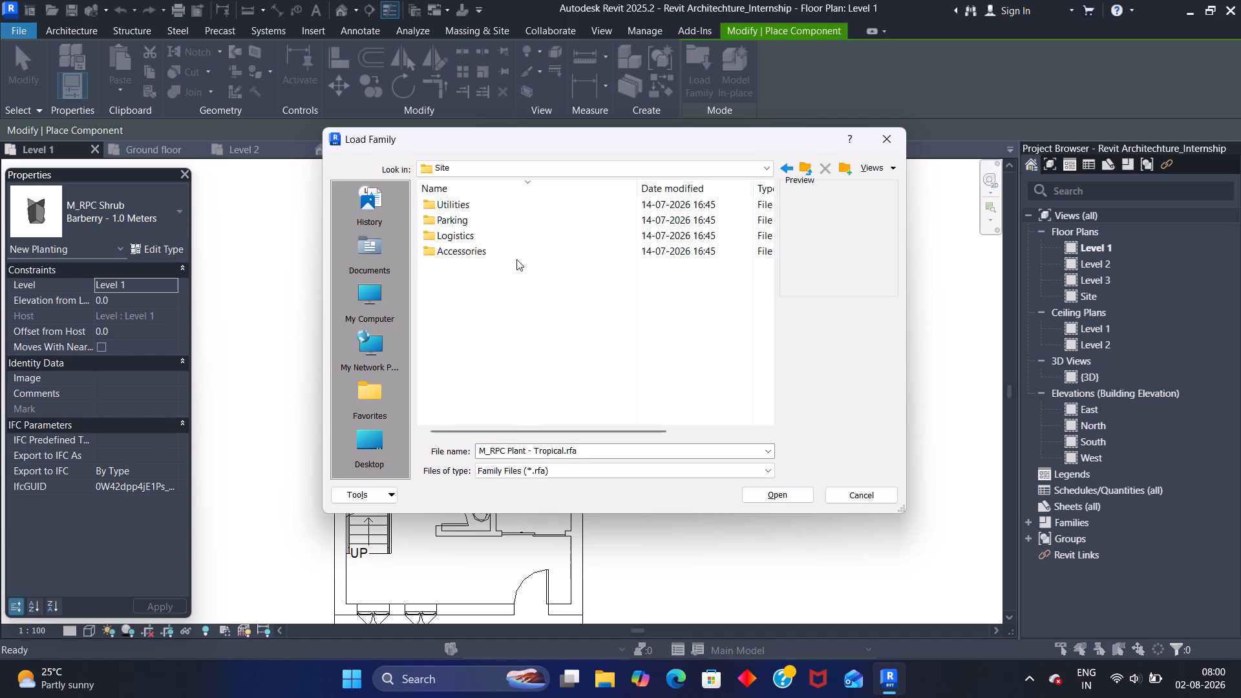
left_click(508, 199)
double_click(510, 200)
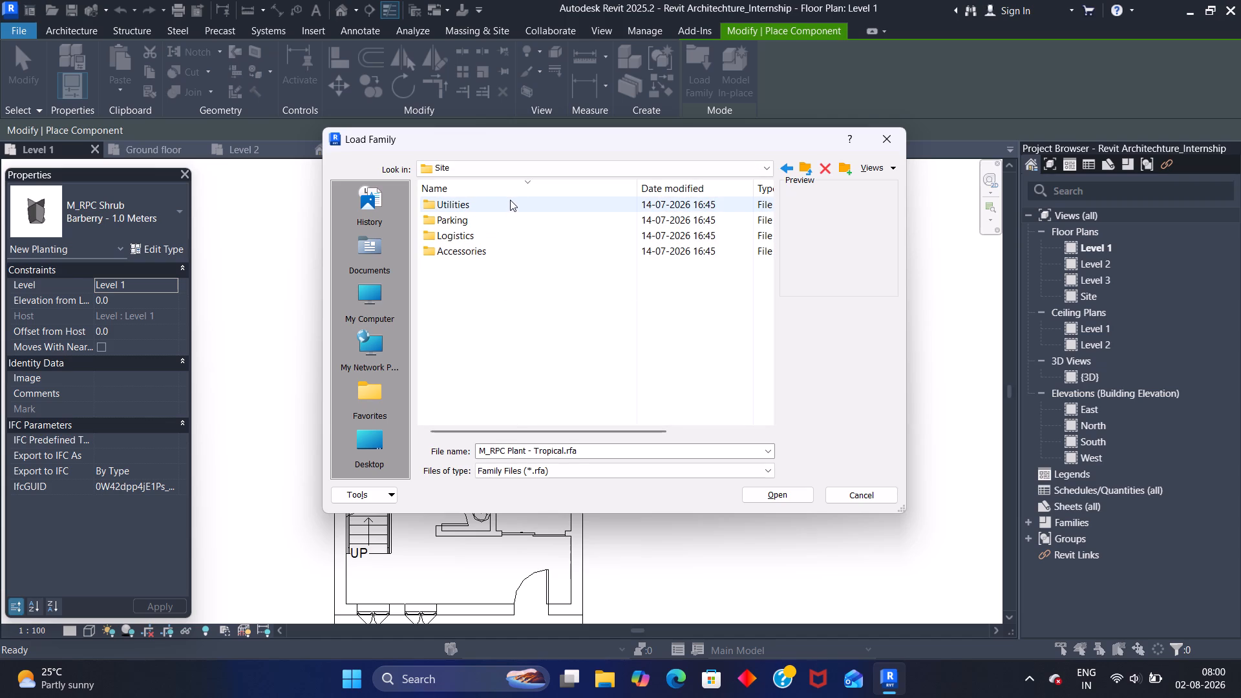
left_click(514, 201)
left_click_drag(516, 202, 516, 209)
left_click(514, 206)
left_click(514, 201)
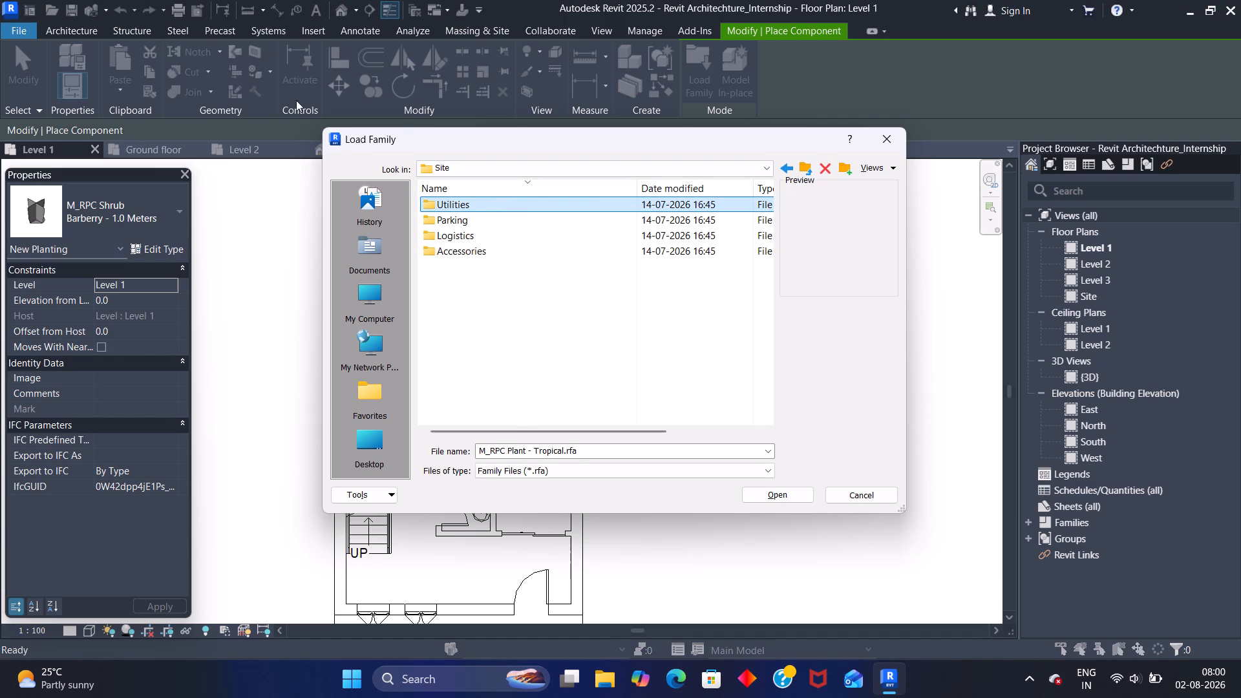
left_click(525, 218)
double_click(521, 204)
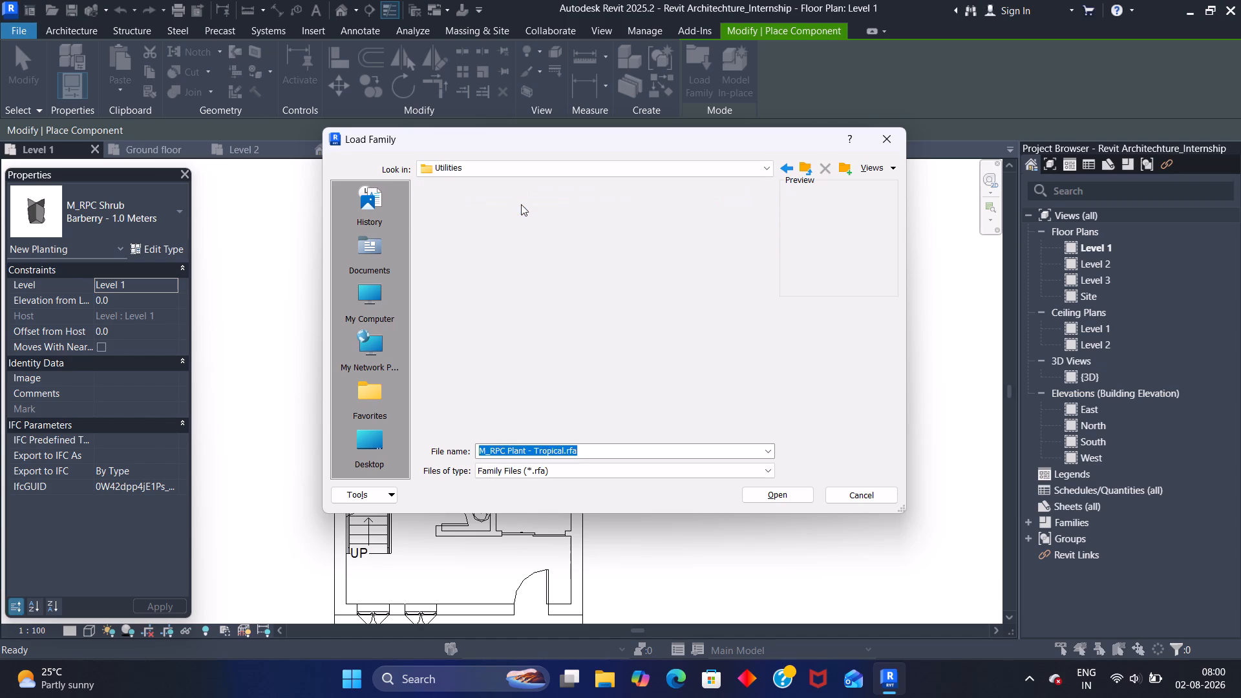
Preview the site utility families one by one, from M_Water Connection down to M_Cable Connection.
left_click(516, 205)
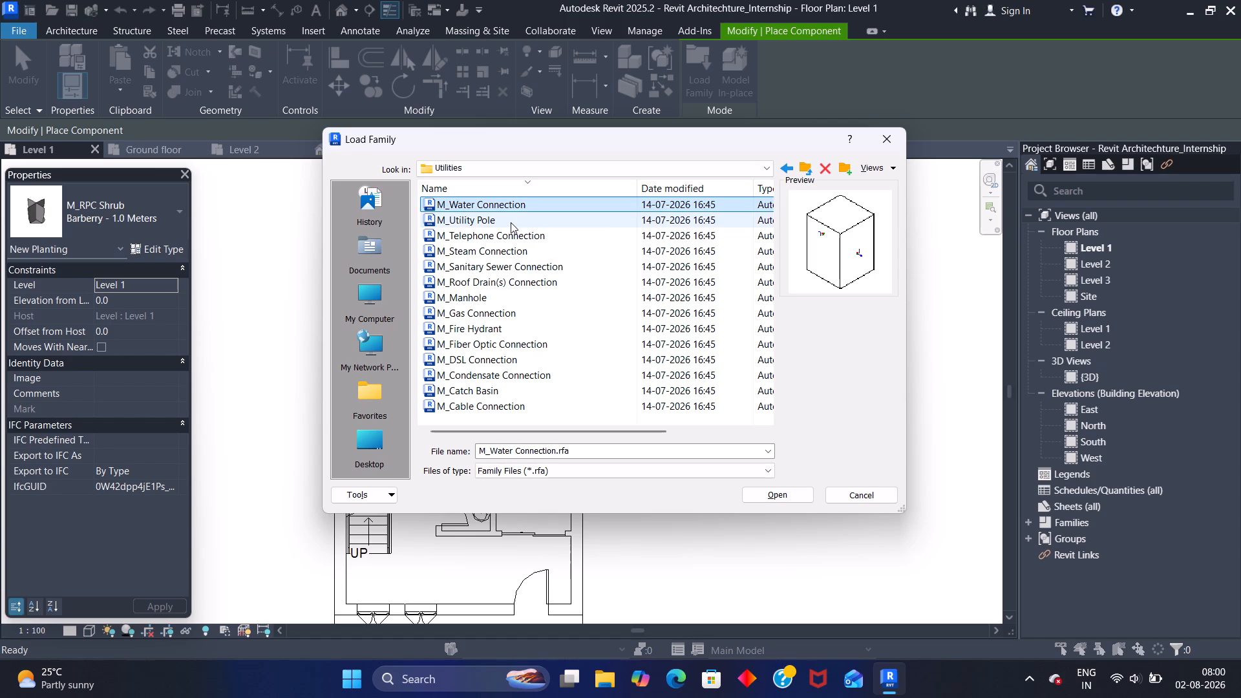
left_click(511, 222)
left_click(512, 237)
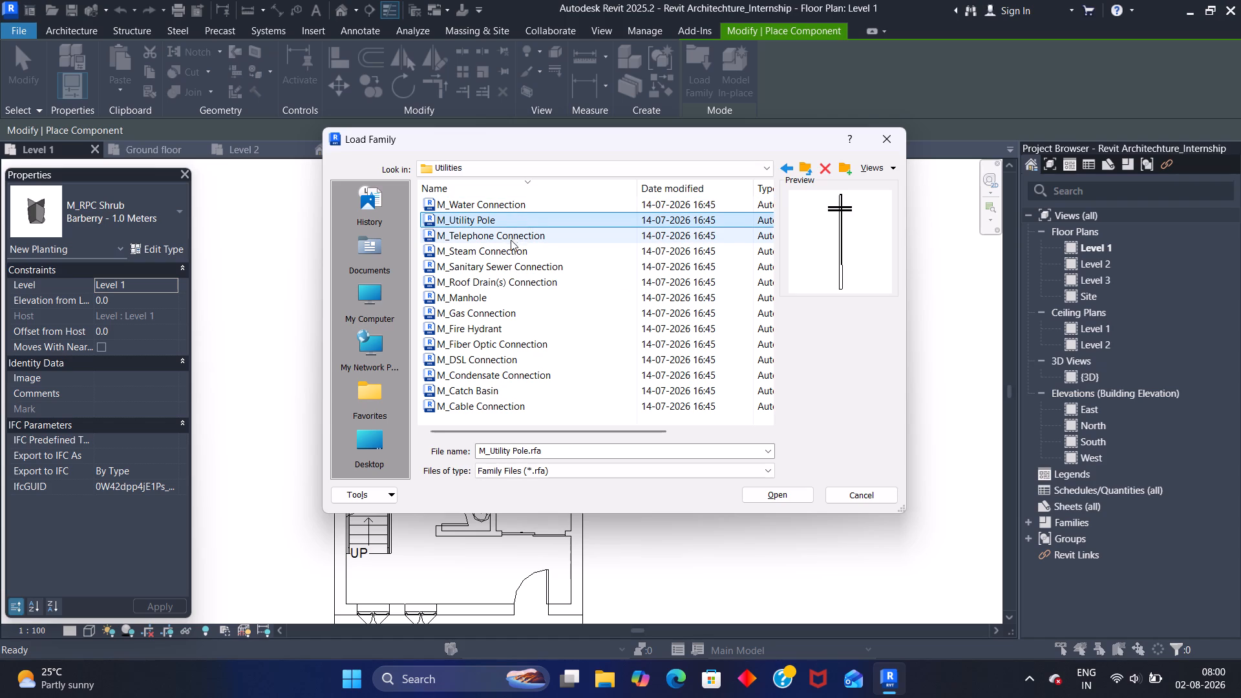
left_click(510, 250)
left_click(511, 265)
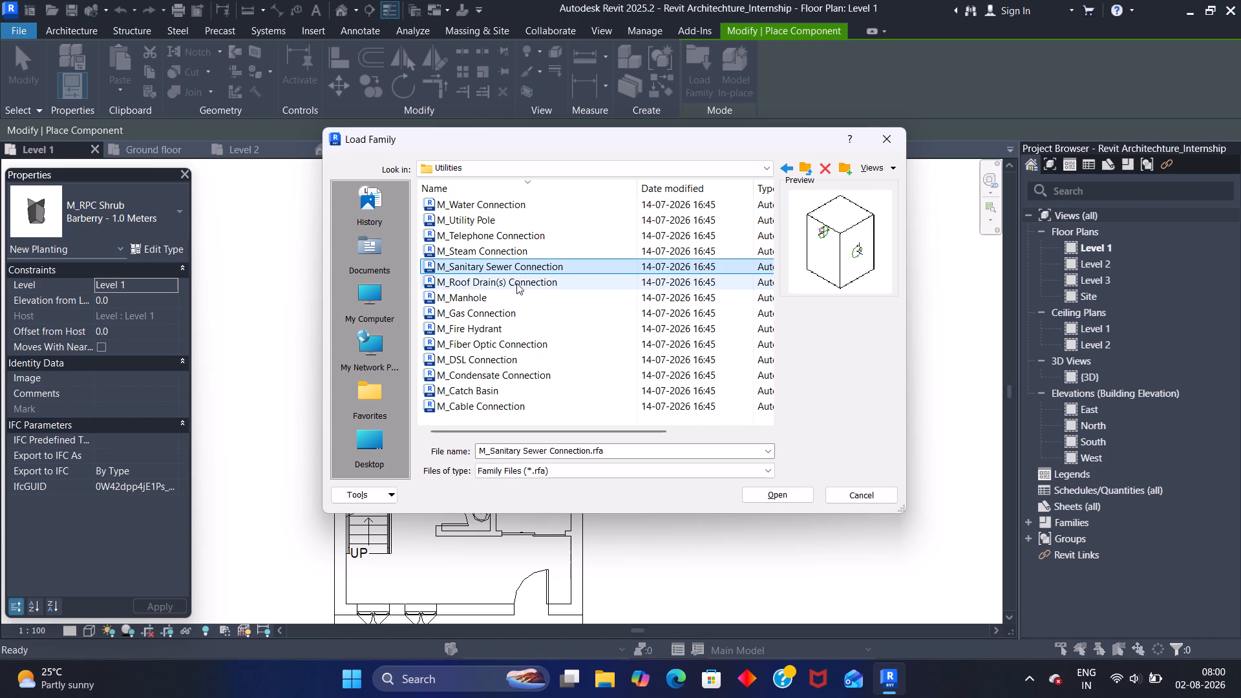
left_click(516, 283)
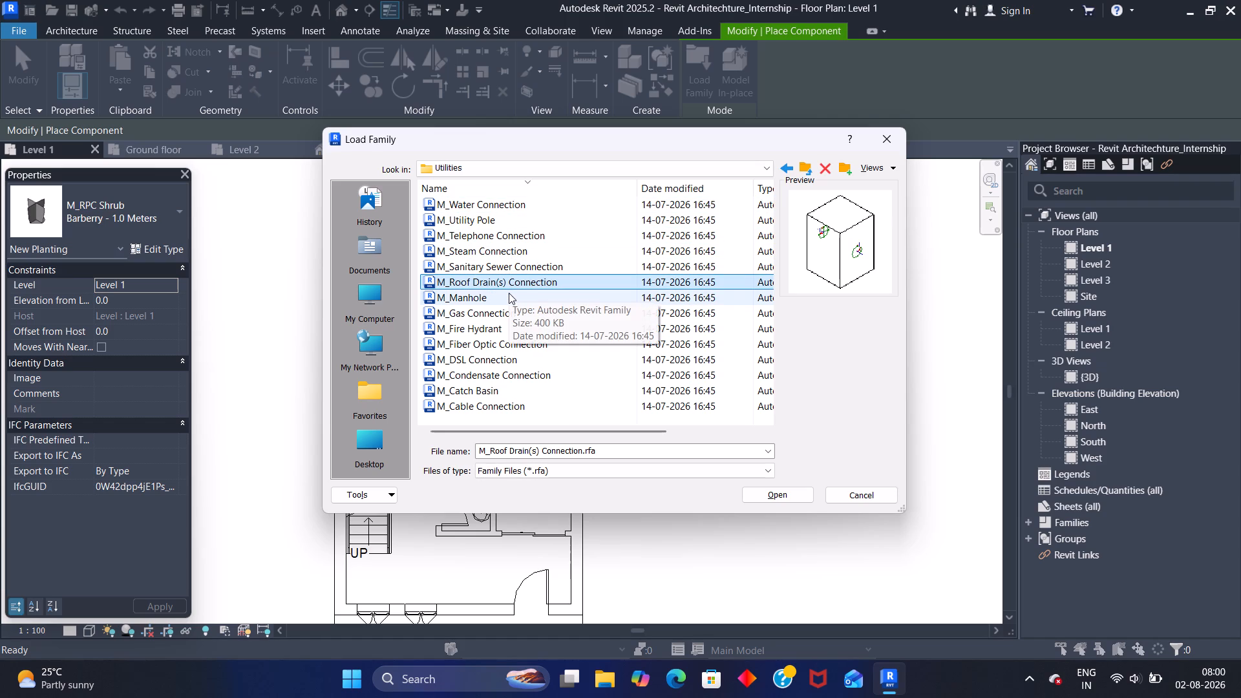
left_click(509, 293)
left_click(502, 312)
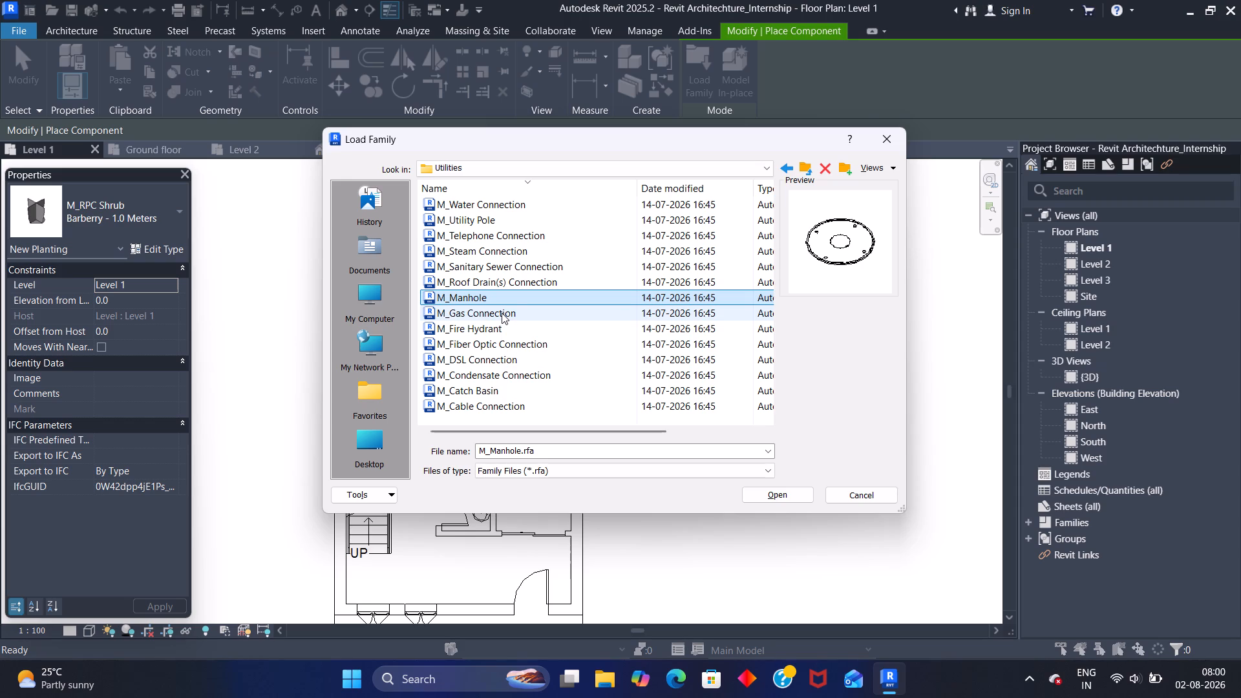
left_click(496, 326)
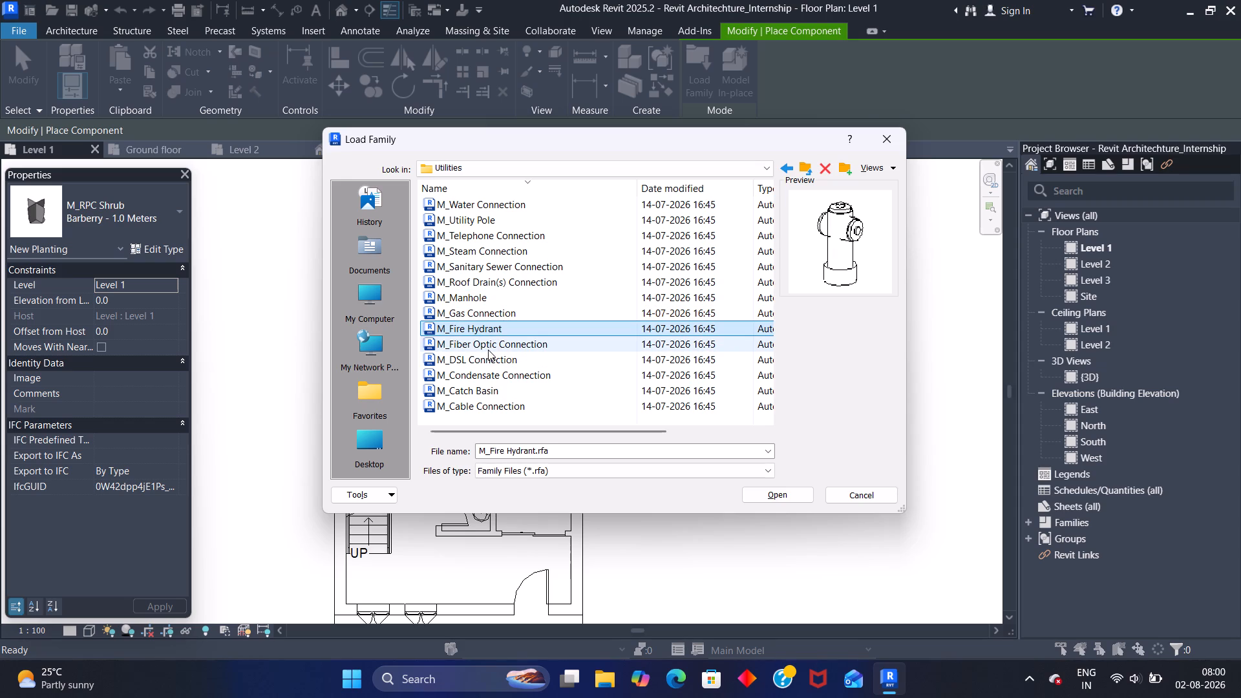
left_click(488, 348)
left_click(492, 361)
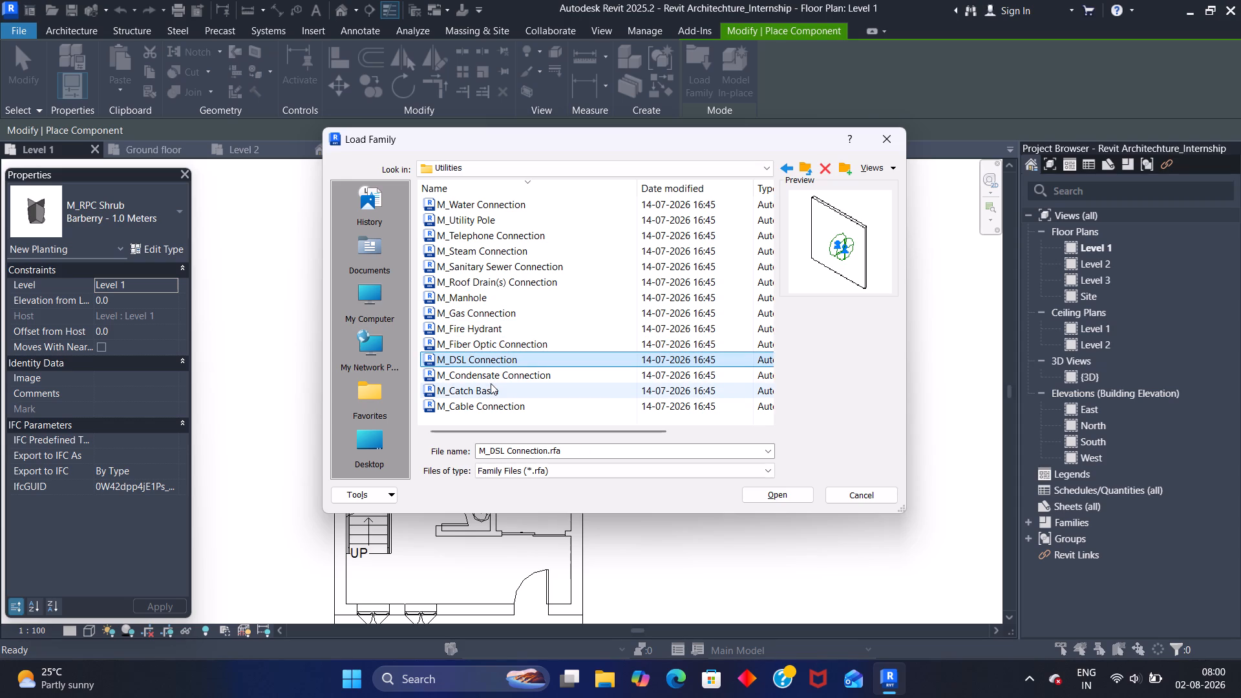
left_click(492, 375)
left_click(489, 391)
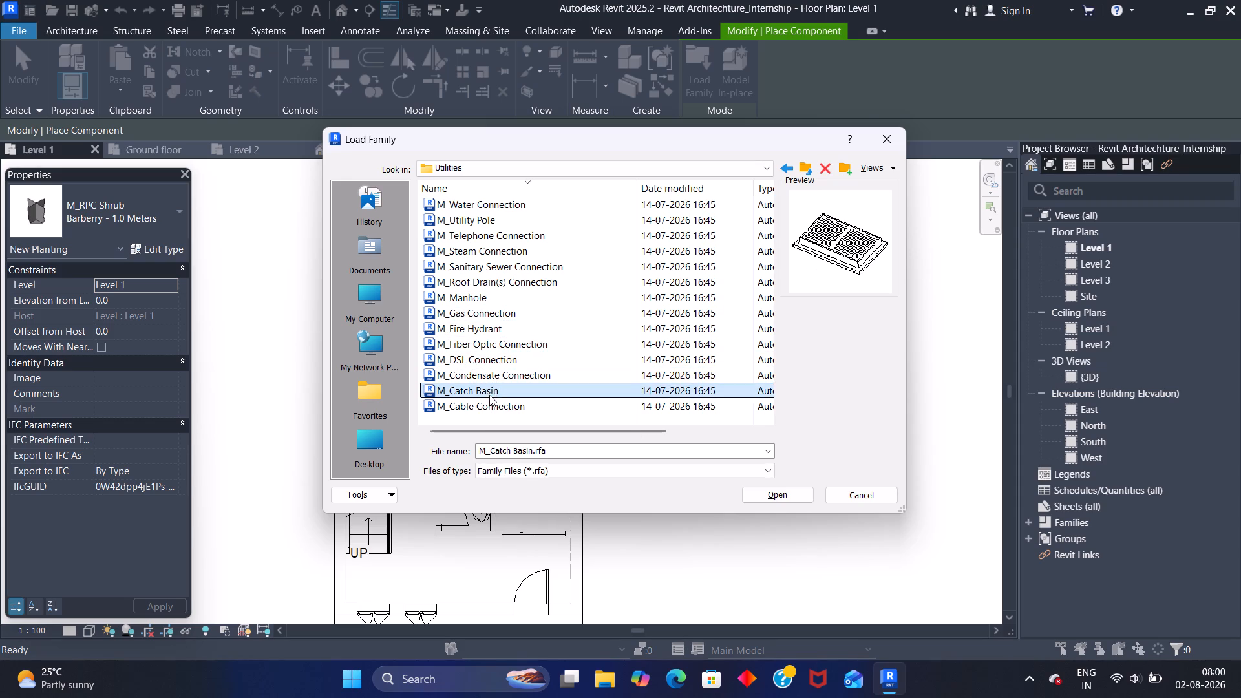
left_click(487, 413)
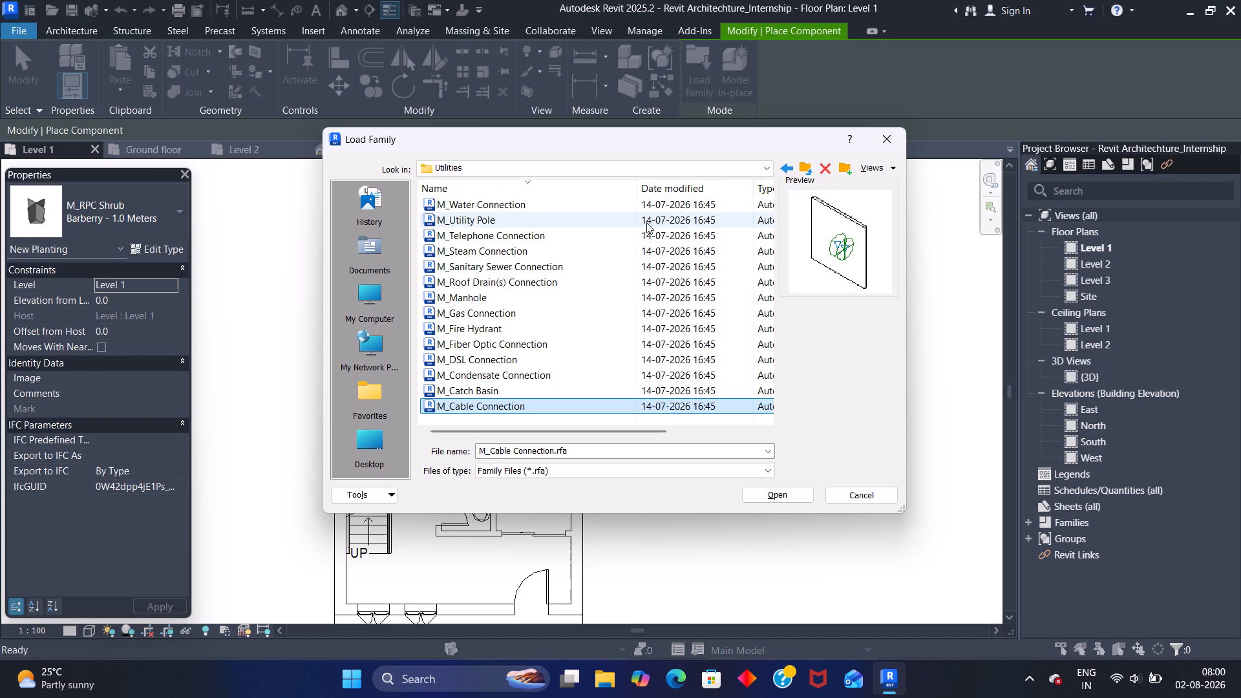
Go back to Site, open the Logistics folder and preview its families from M_Waste Container down to M_Concrete Truck.
left_click(789, 172)
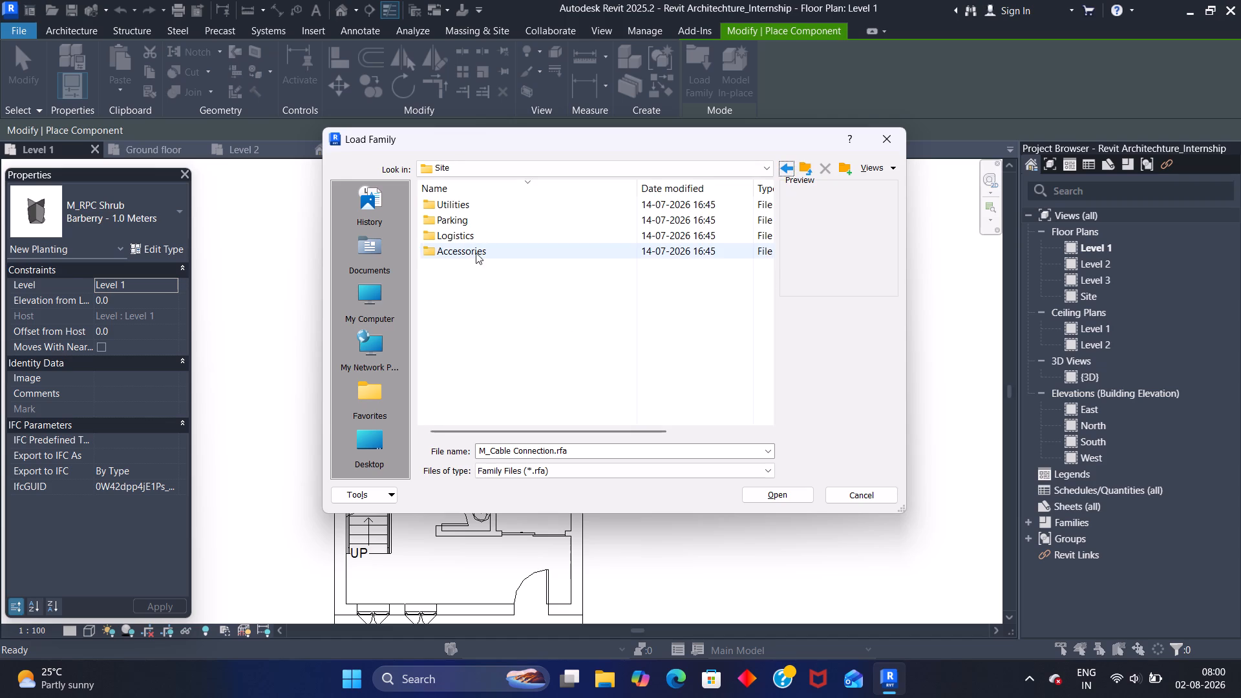
left_click(482, 242)
left_click(487, 242)
double_click(494, 239)
left_click(498, 240)
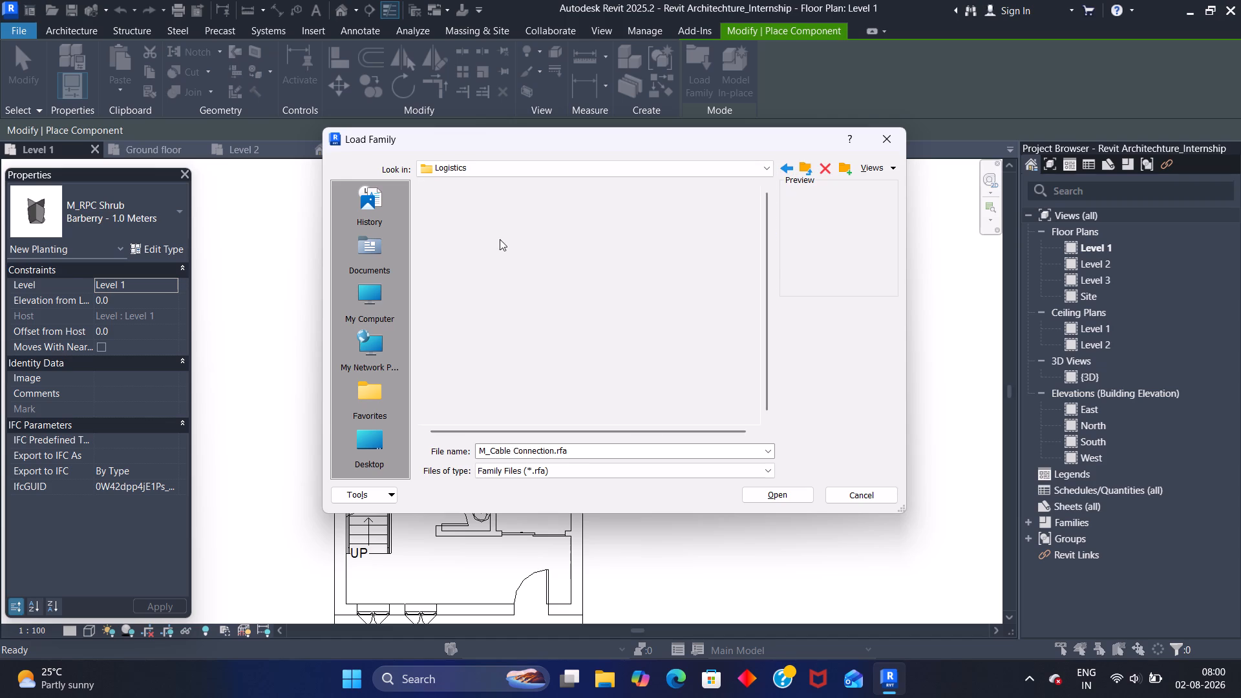
left_click(540, 200)
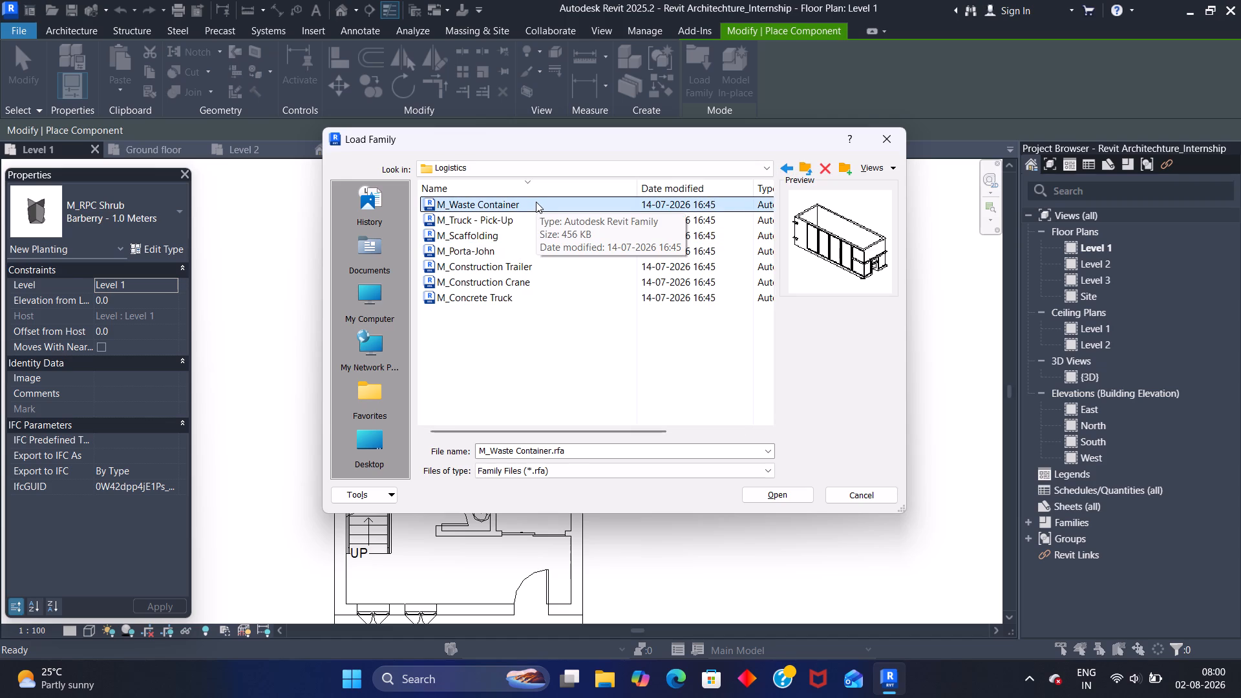
left_click(509, 223)
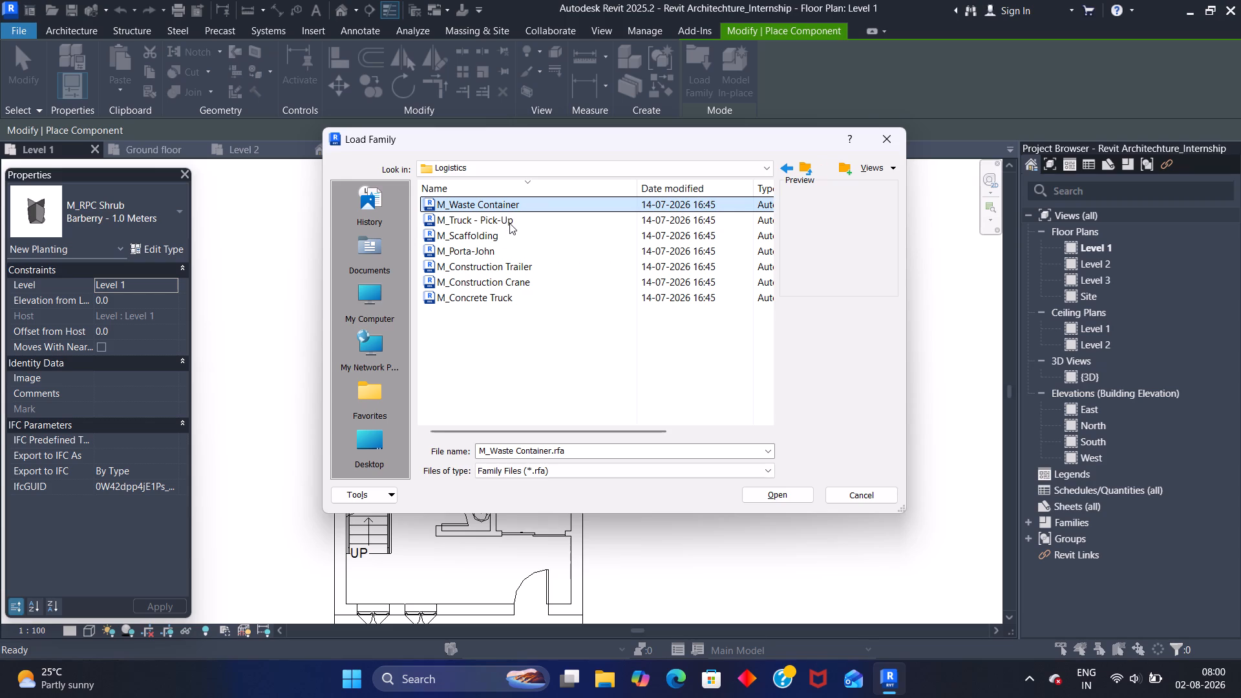
left_click(505, 236)
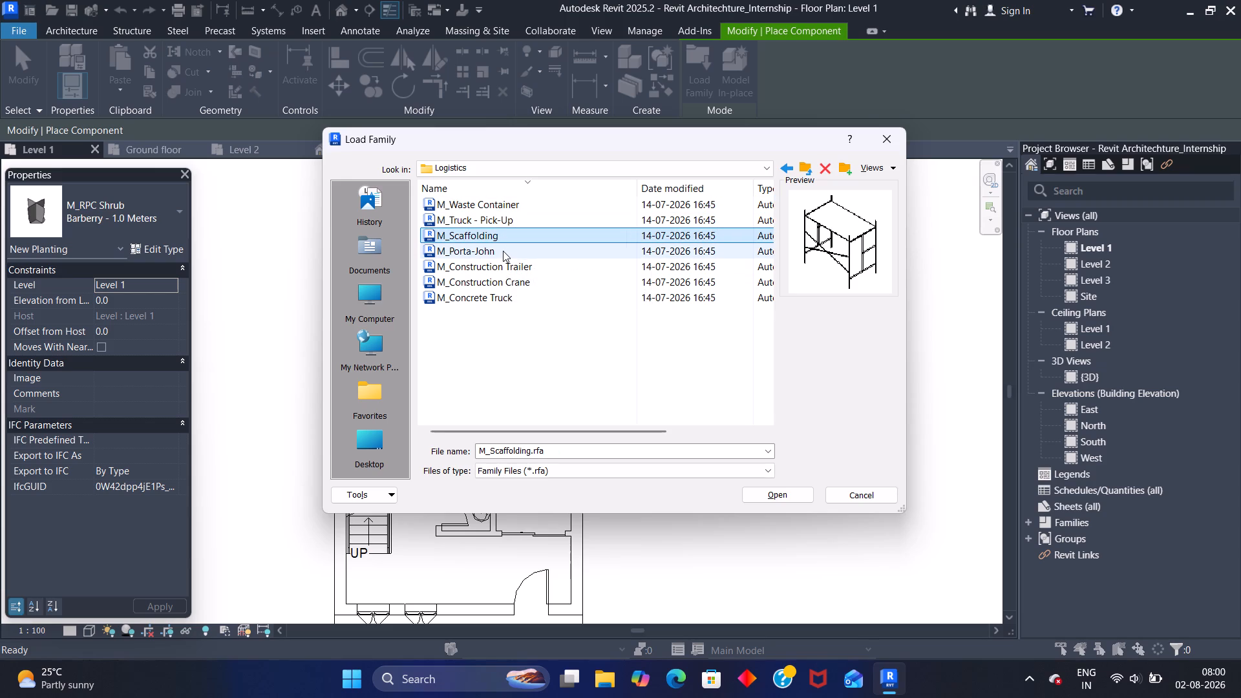
left_click(500, 250)
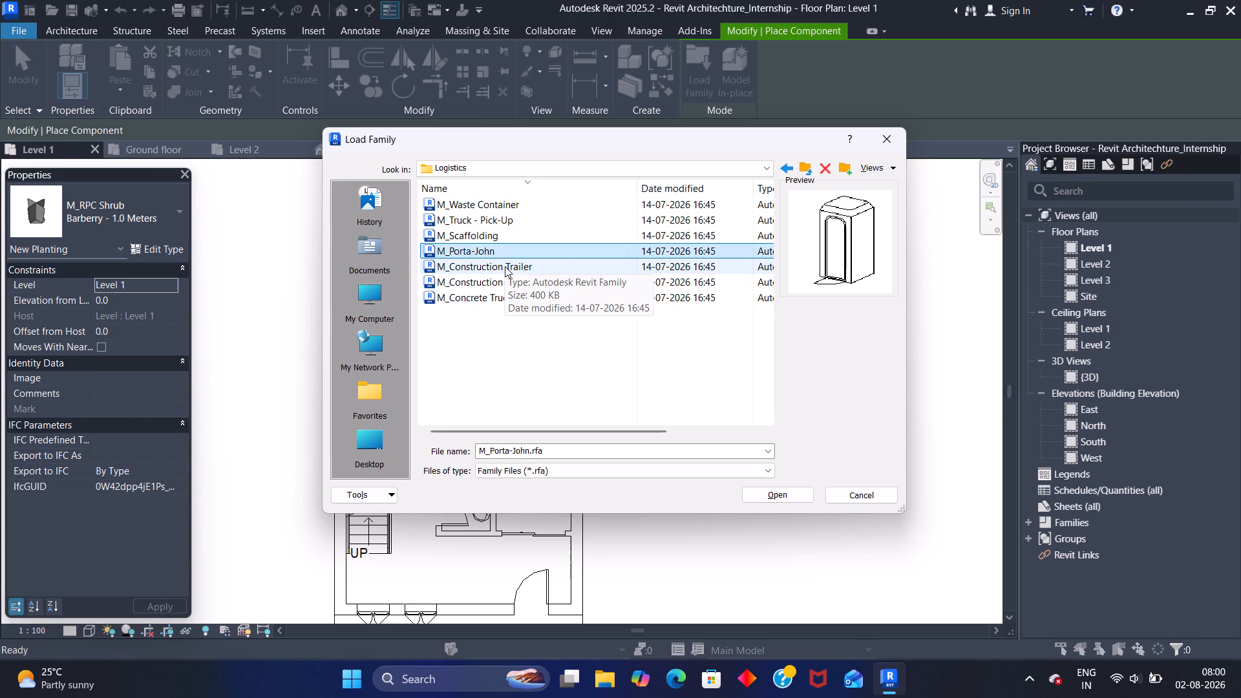
left_click_drag(505, 266, 504, 272)
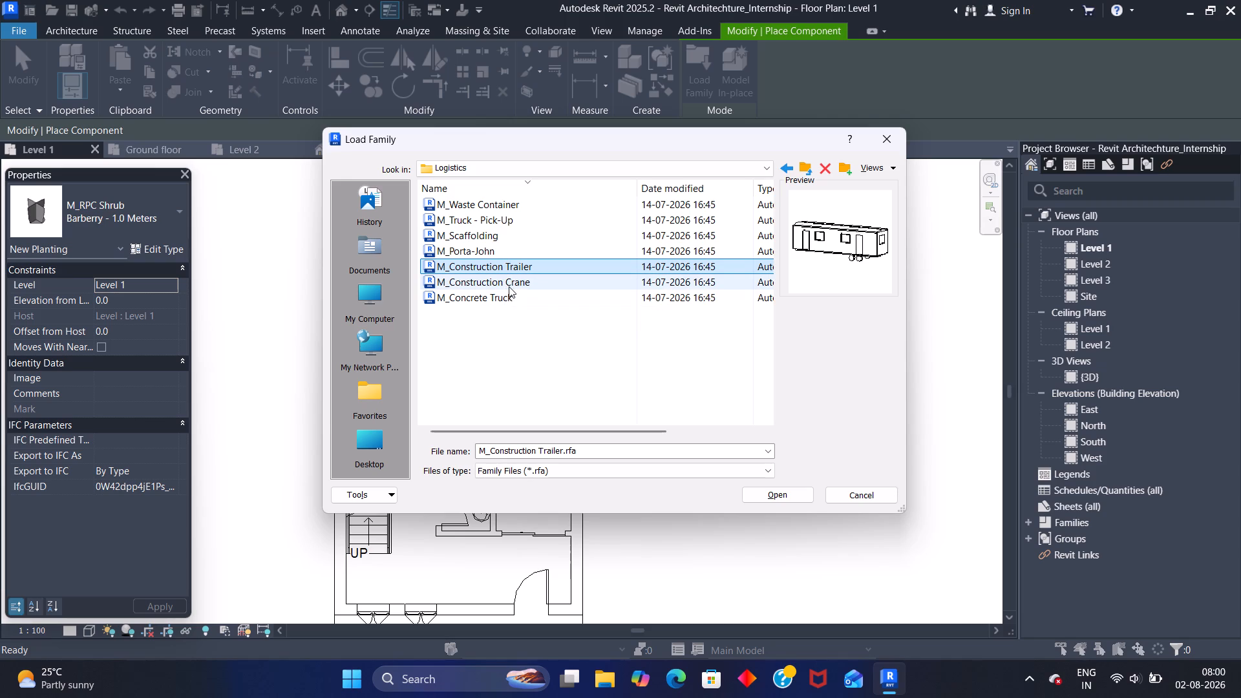
left_click(509, 286)
left_click(516, 301)
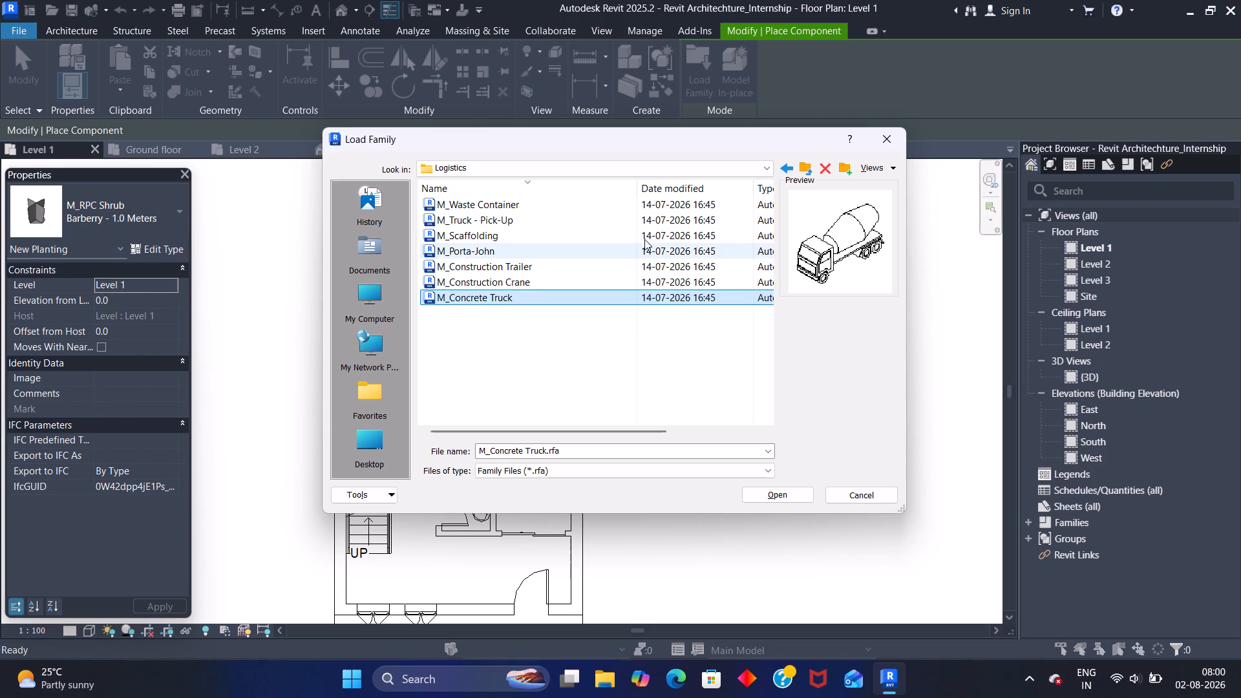
Go back from Logistics to the Site folder and open its Accessories folder.
left_click(784, 169)
double_click(533, 251)
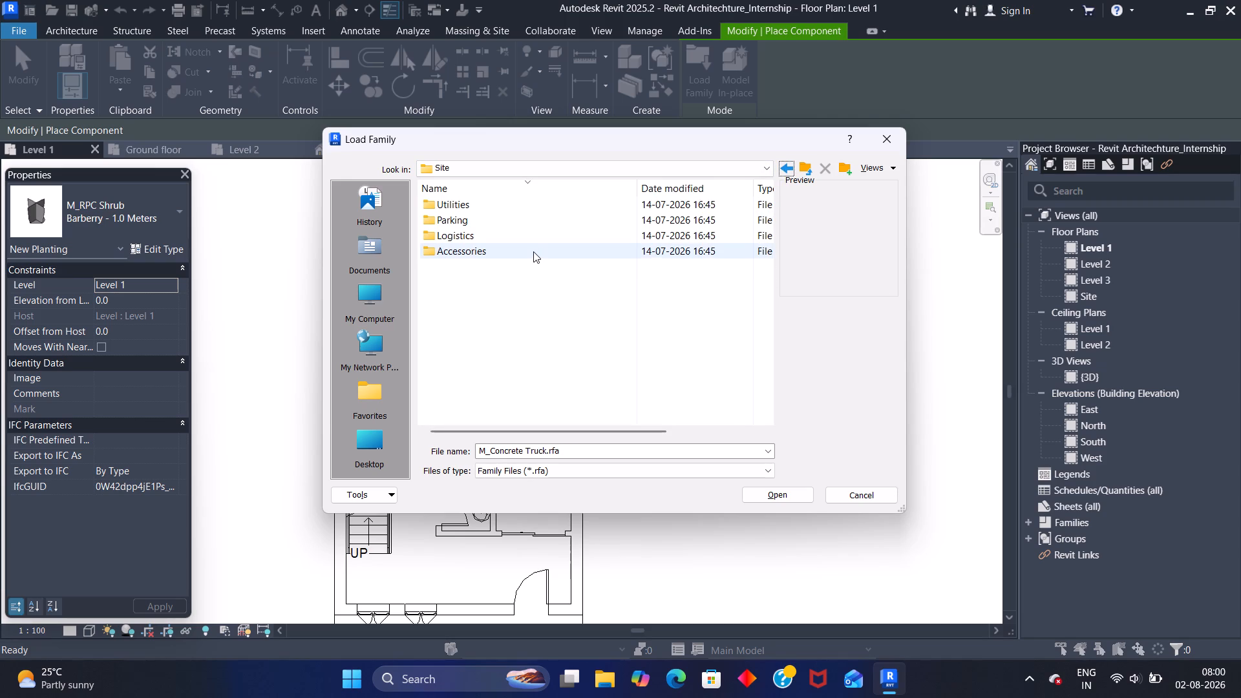
left_click(538, 251)
double_click(545, 253)
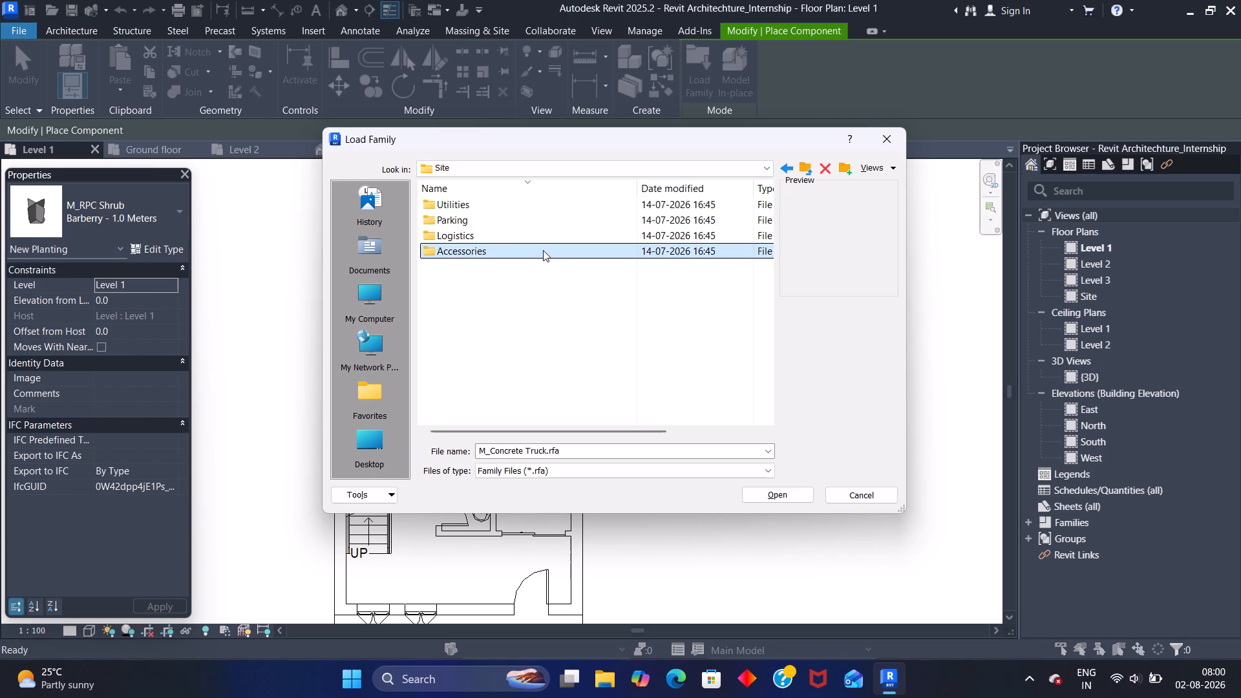
double_click(546, 249)
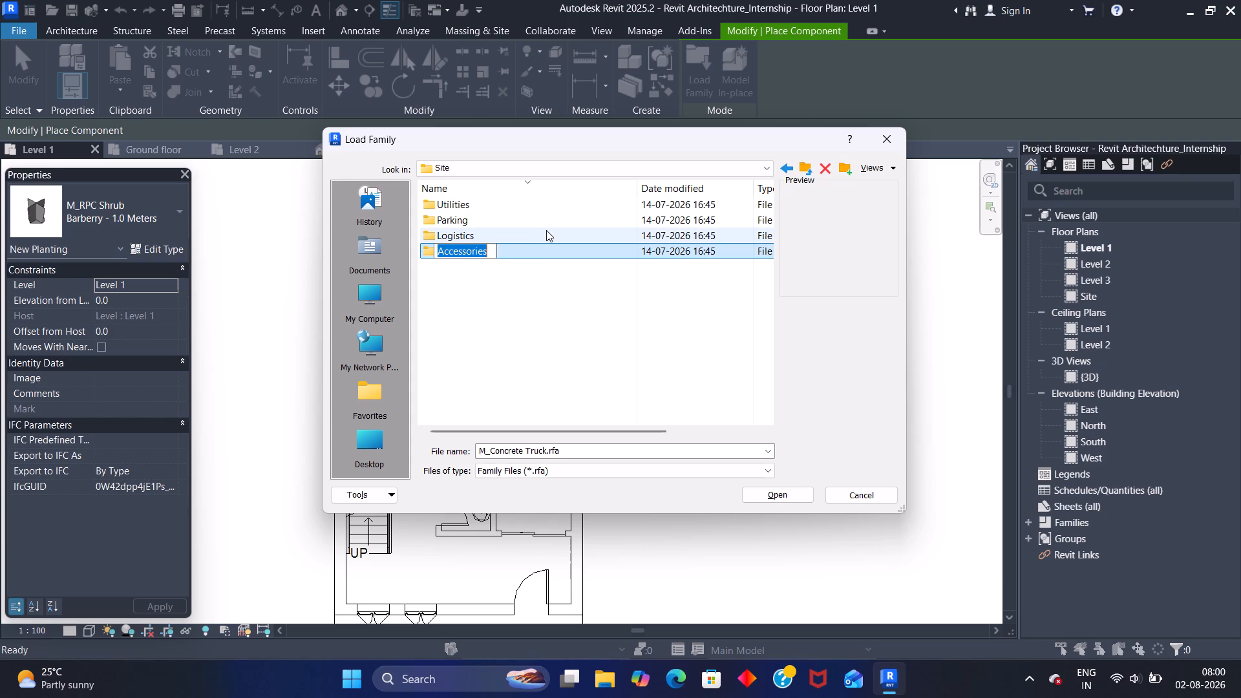
left_click(546, 230)
left_click(546, 247)
left_click(551, 248)
left_click(558, 224)
double_click(566, 250)
left_click(570, 248)
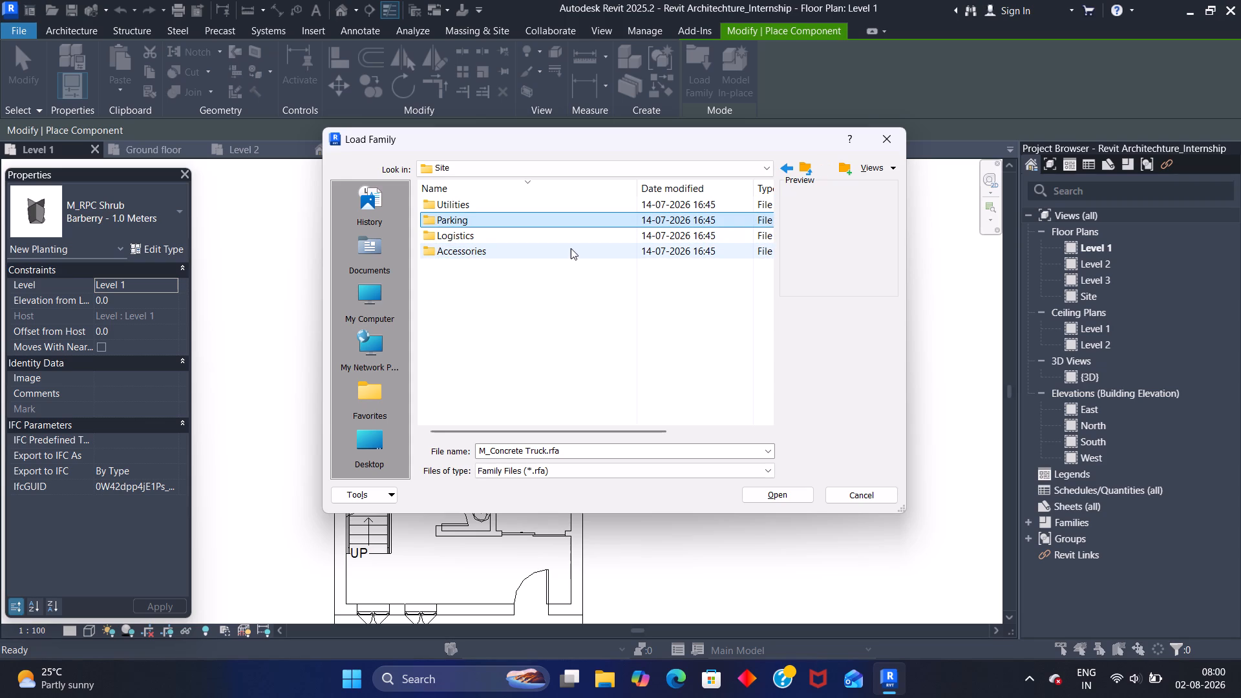
left_click(529, 238)
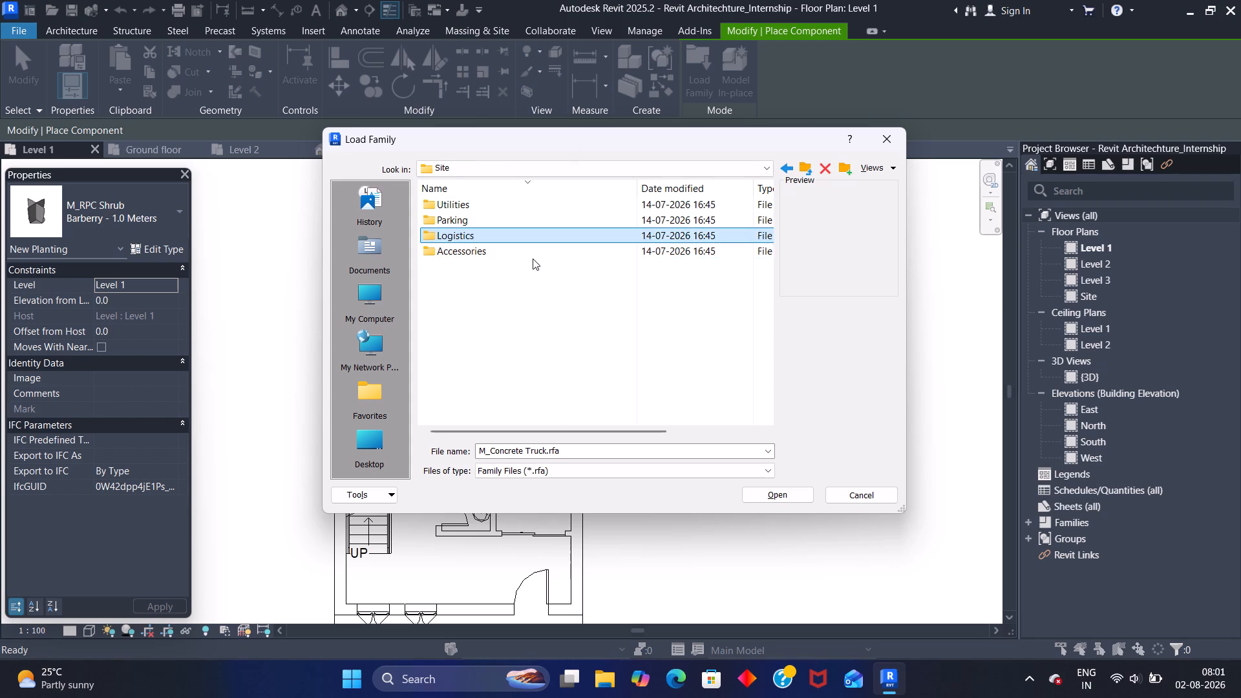
left_click(533, 259)
double_click(536, 253)
left_click(536, 250)
left_click_drag(537, 248, 537, 240)
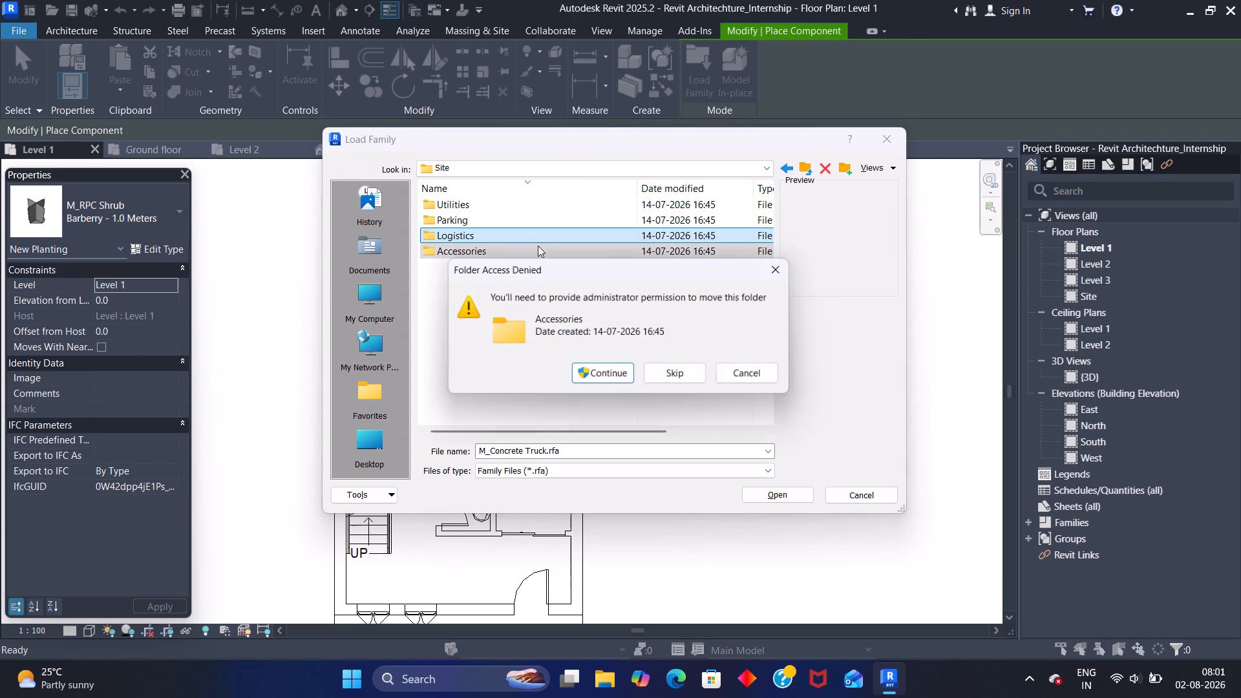
left_click(784, 271)
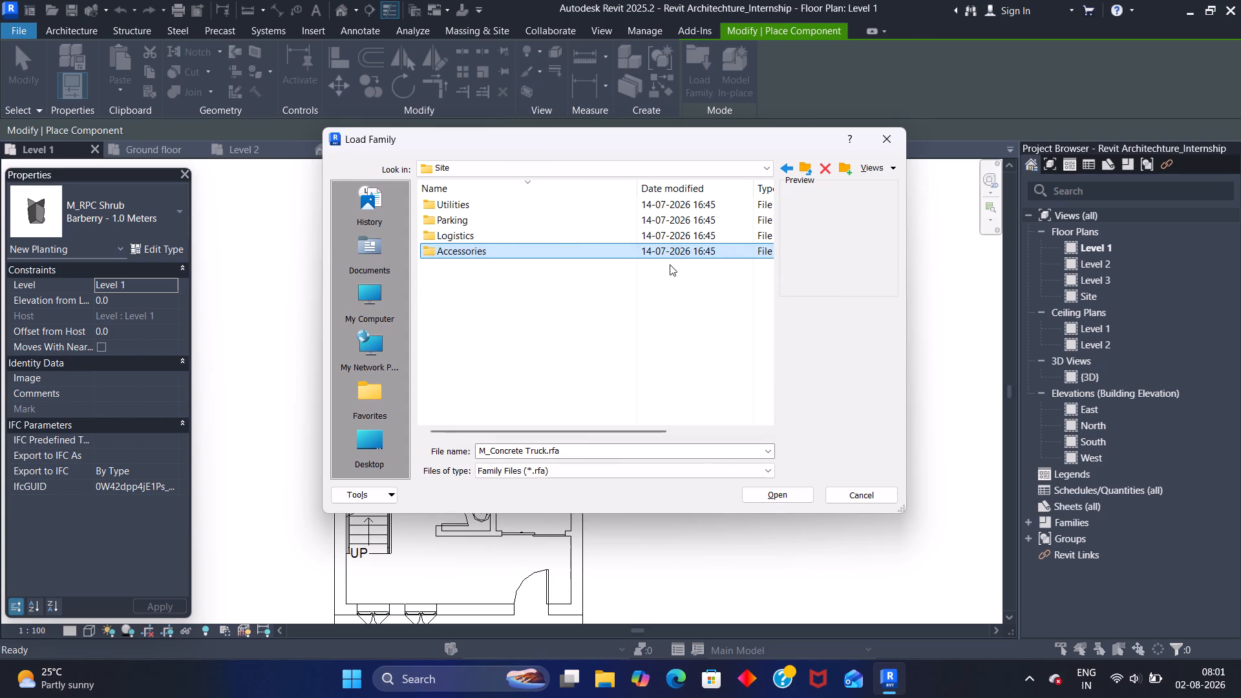
double_click(629, 253)
left_click(566, 249)
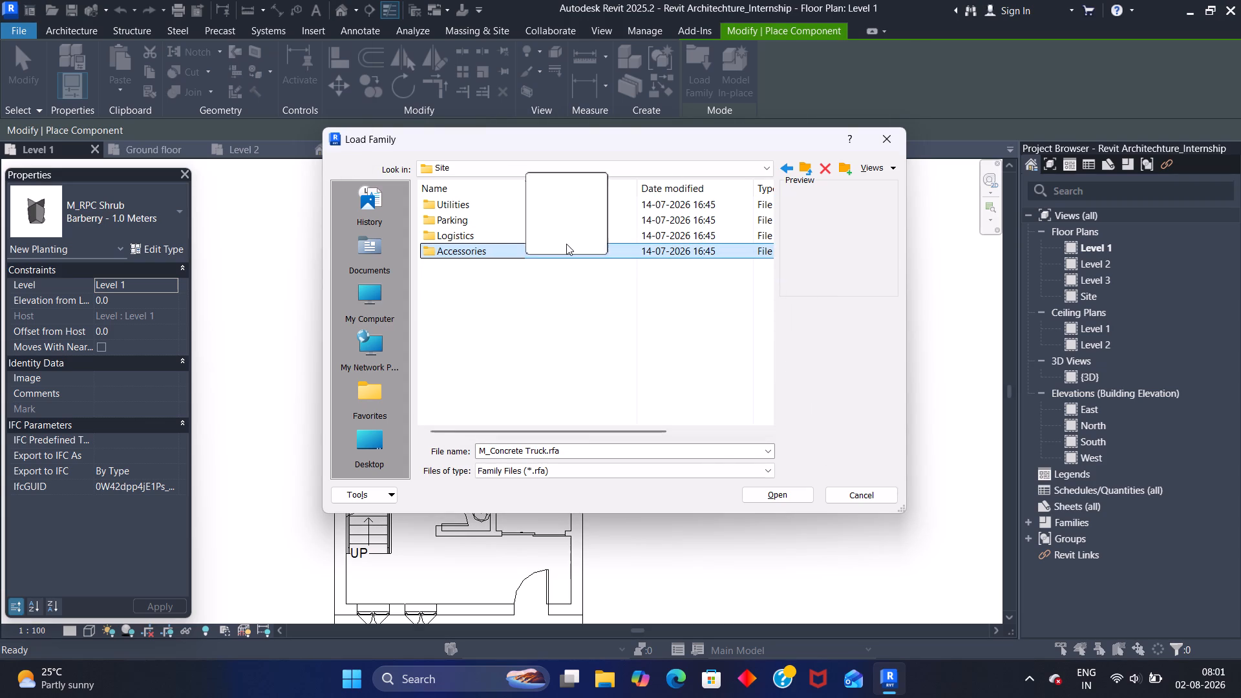
left_click(567, 252)
left_click(566, 251)
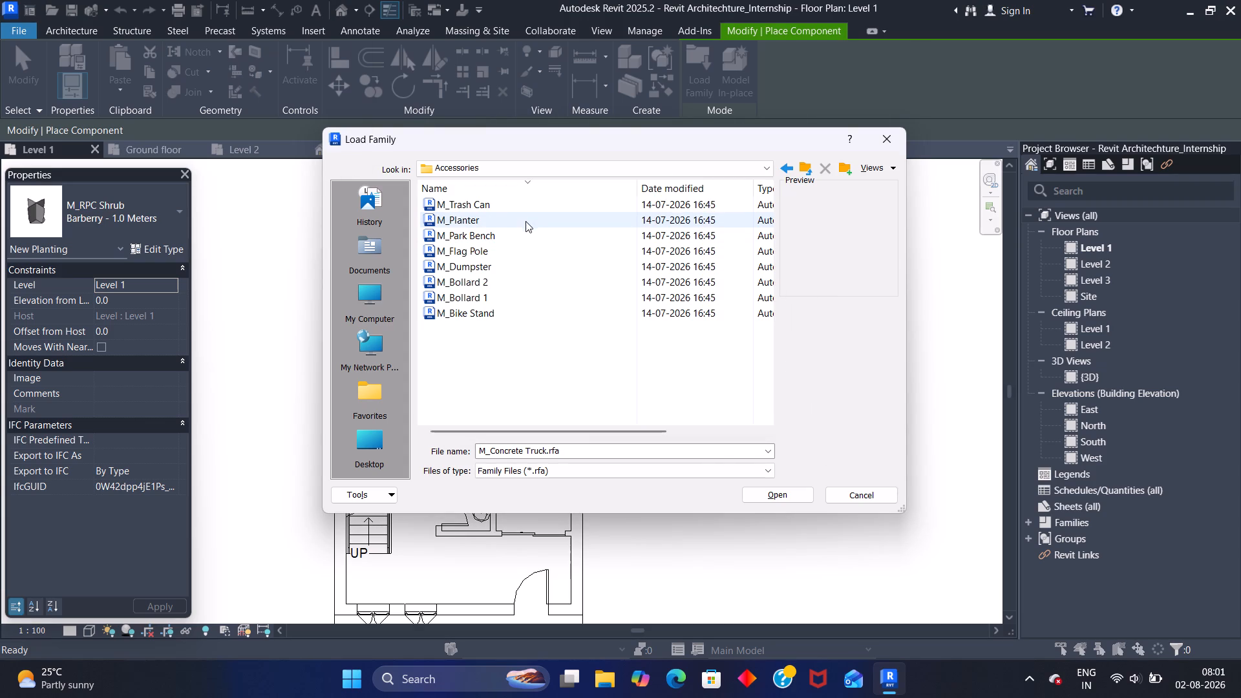
Preview the site accessory families one by one, from M_Trash Can down to M_Bike Stand.
left_click(532, 218)
left_click(546, 204)
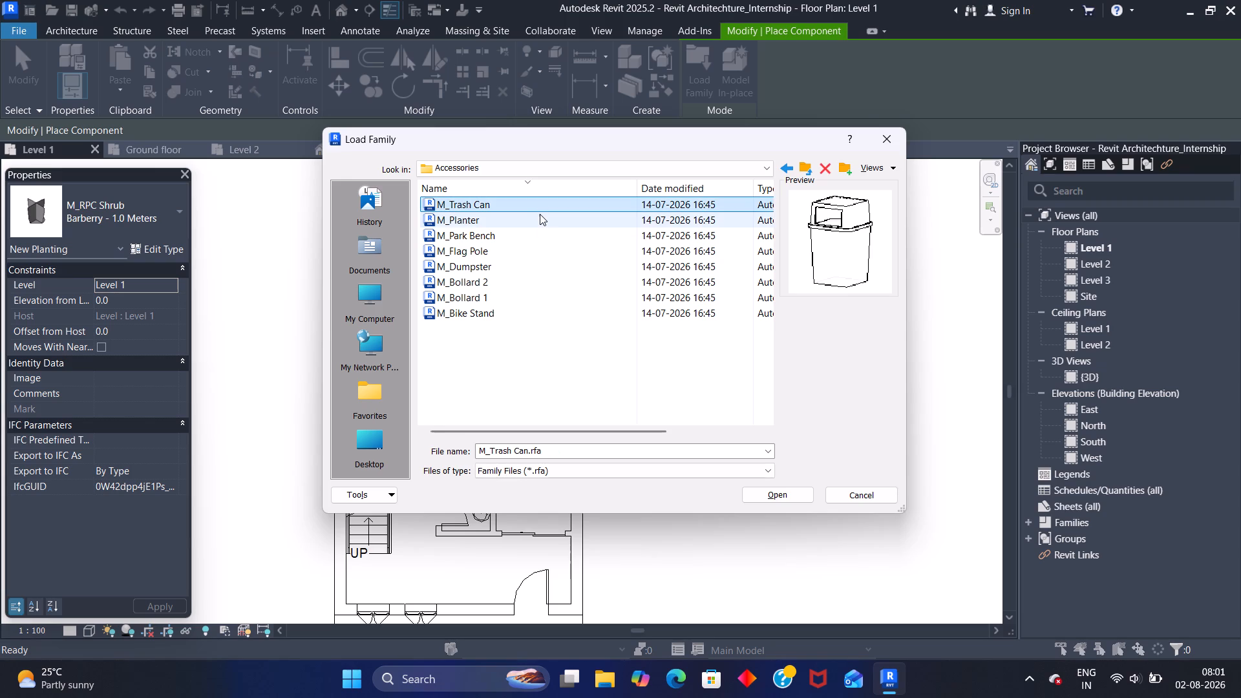
left_click(540, 215)
left_click(535, 230)
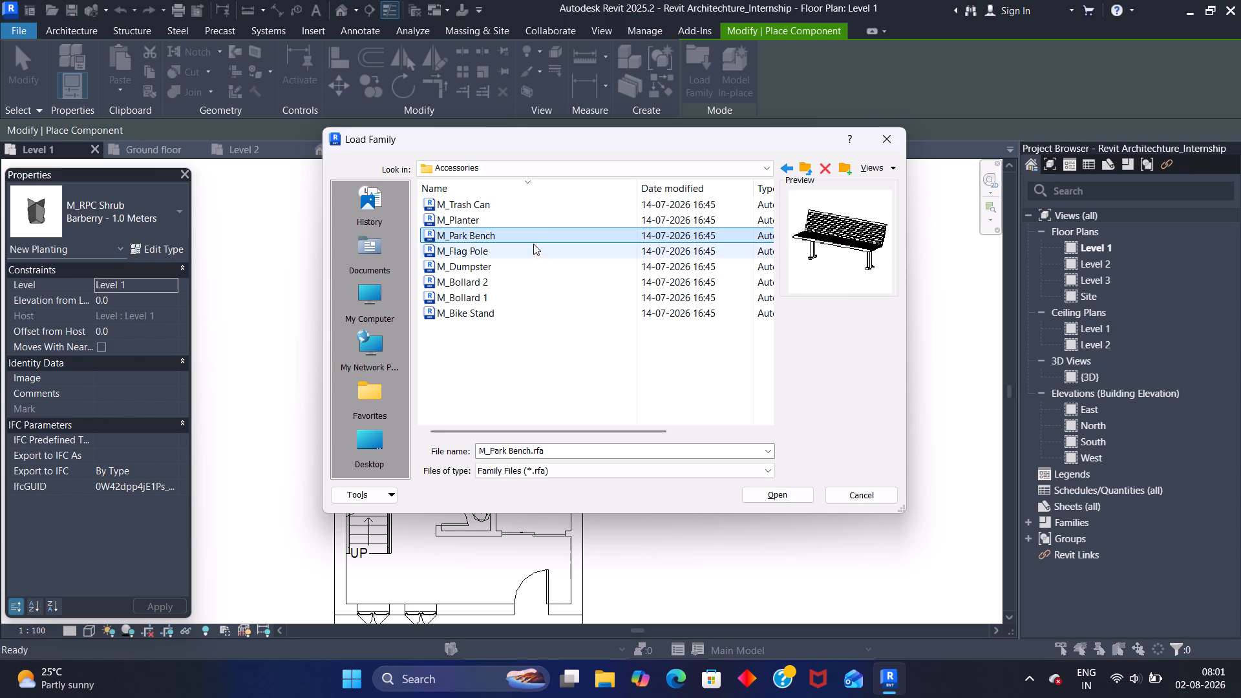
left_click(533, 244)
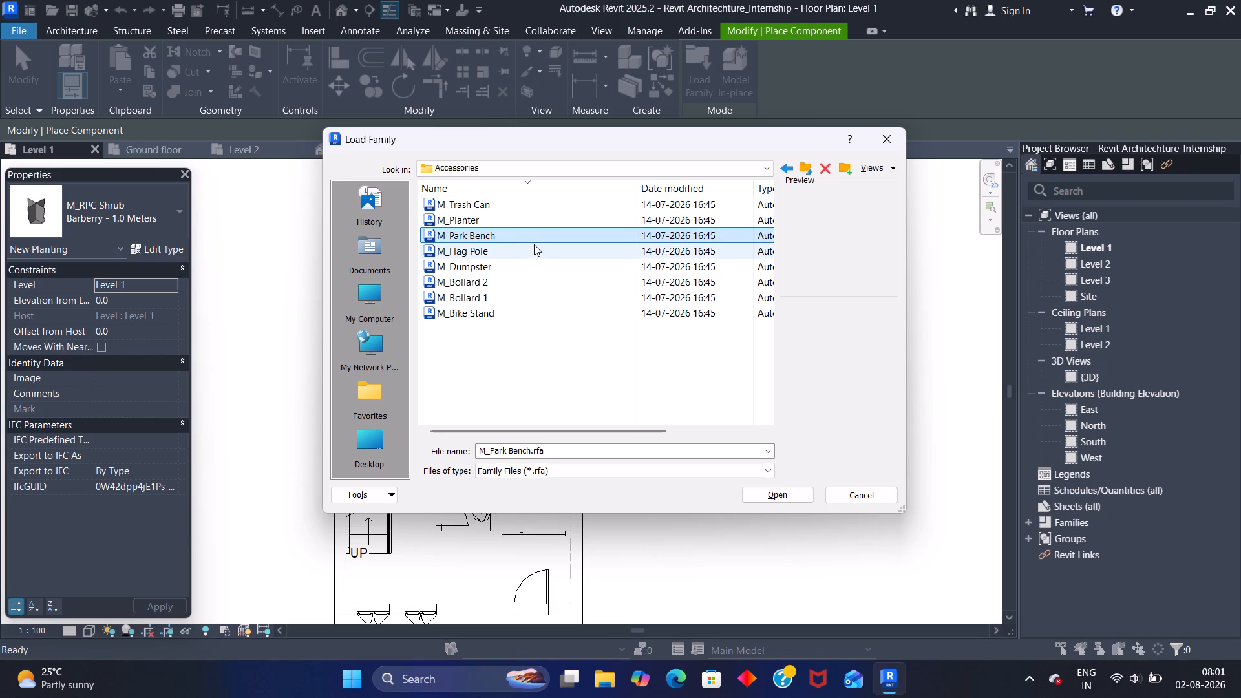
left_click(531, 262)
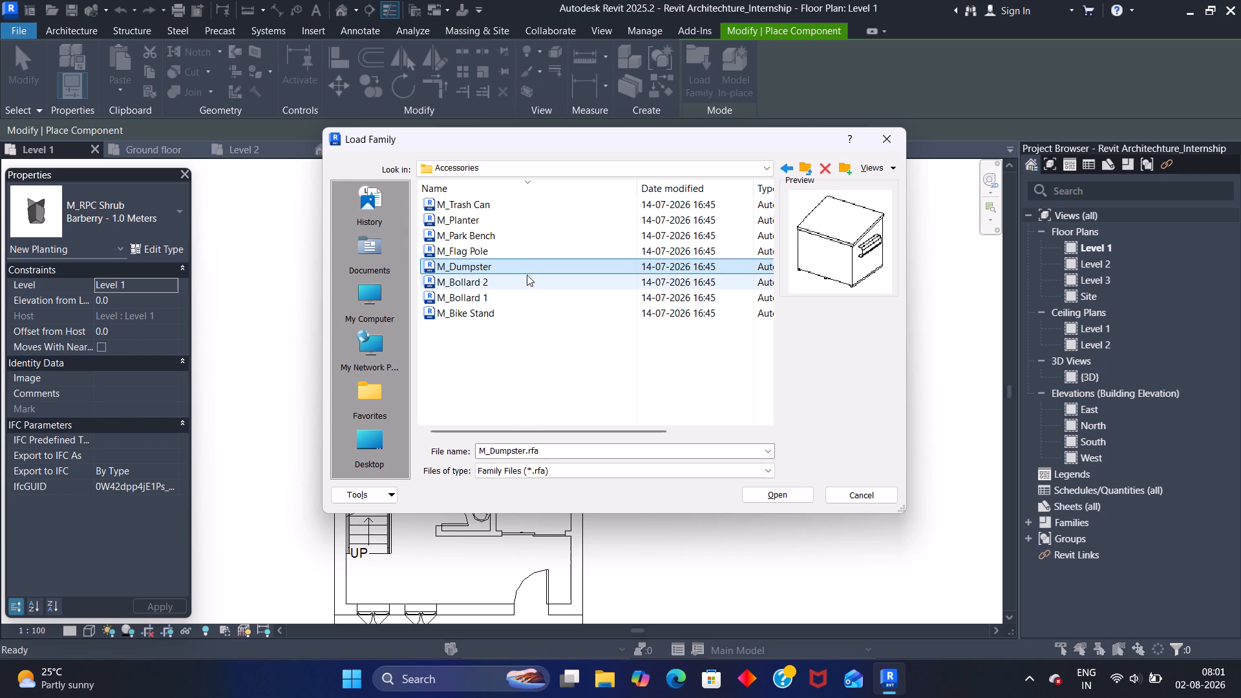
left_click(527, 279)
left_click(525, 288)
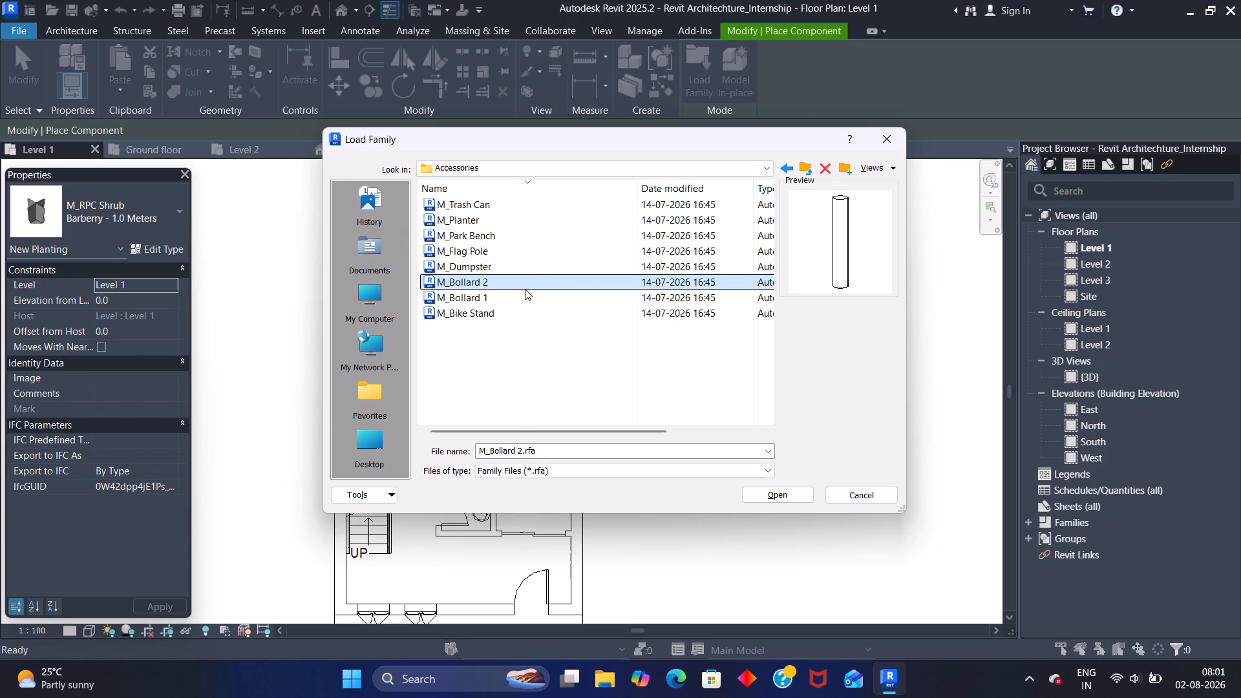
left_click(520, 294)
left_click(519, 308)
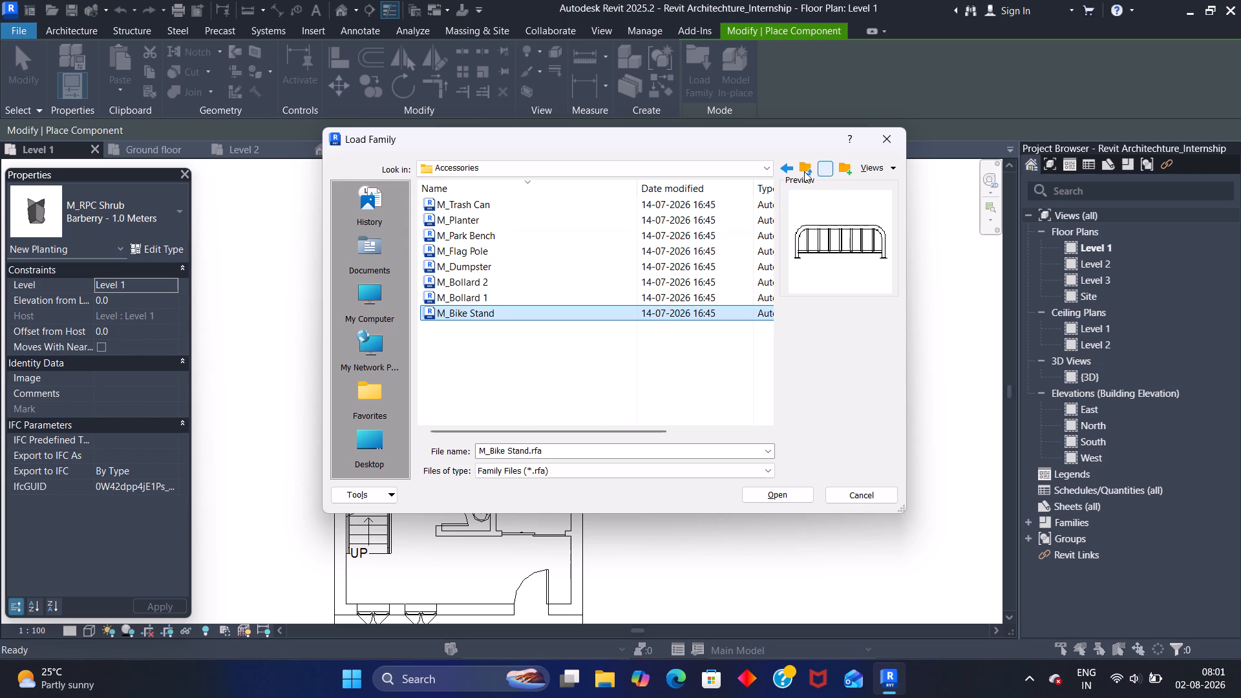
Go back to Site, open the Parking folder and preview its families from M_Pavement Stripe down to M_Curb - ADA-2D.
left_click(781, 173)
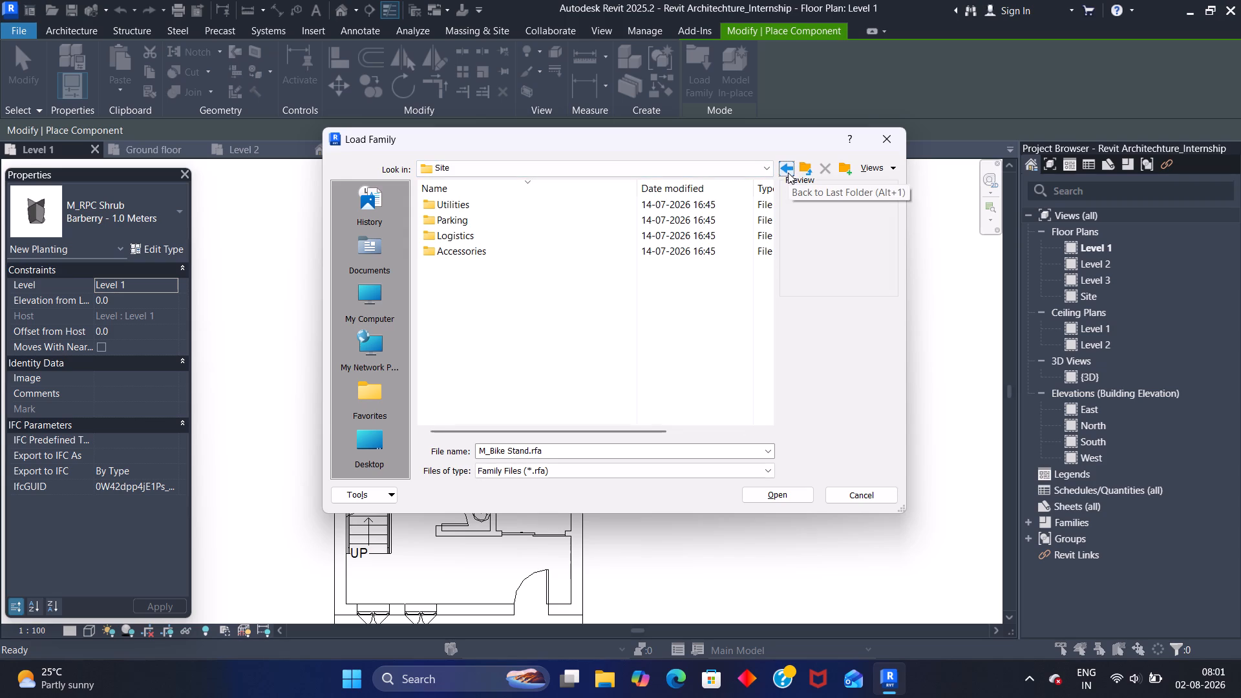
triple_click(549, 216)
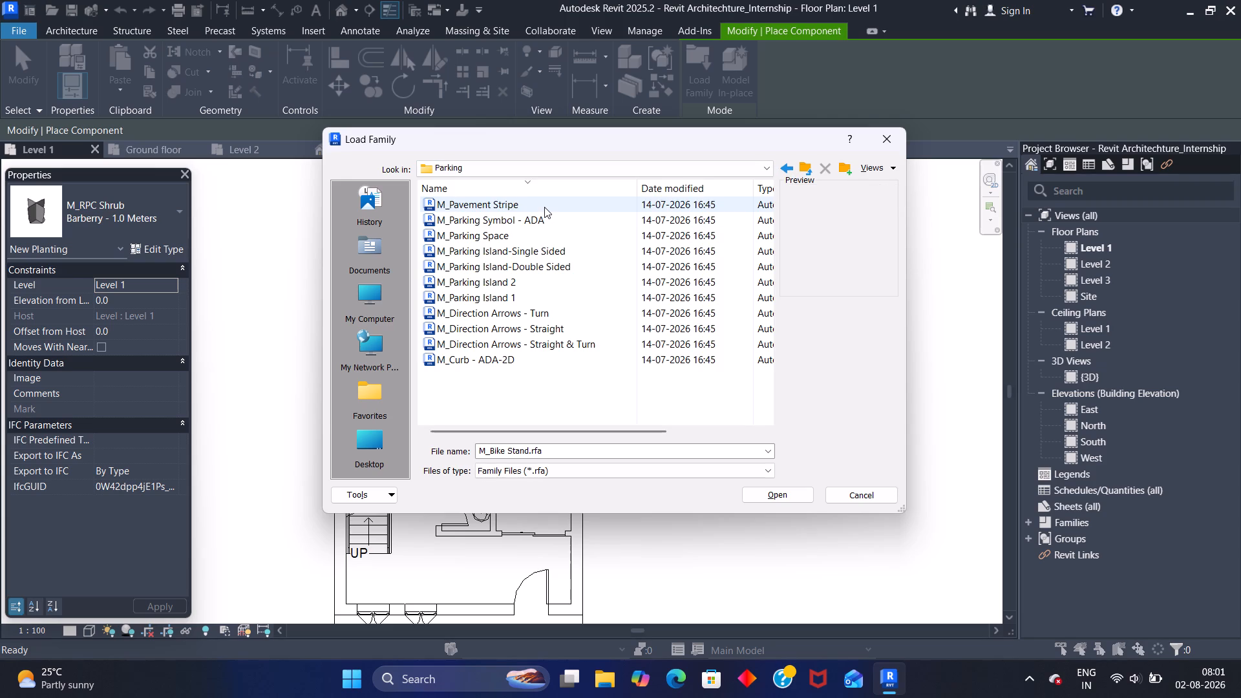
left_click(544, 206)
left_click(540, 220)
left_click(540, 237)
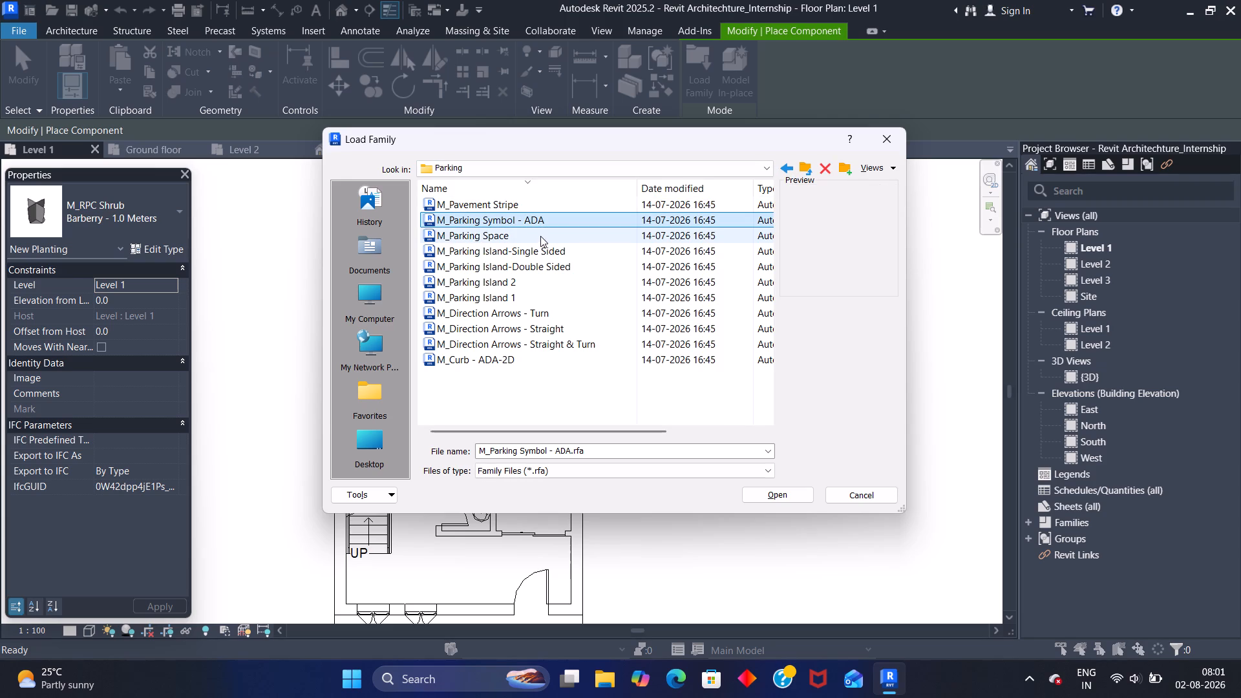
left_click(534, 246)
left_click(533, 262)
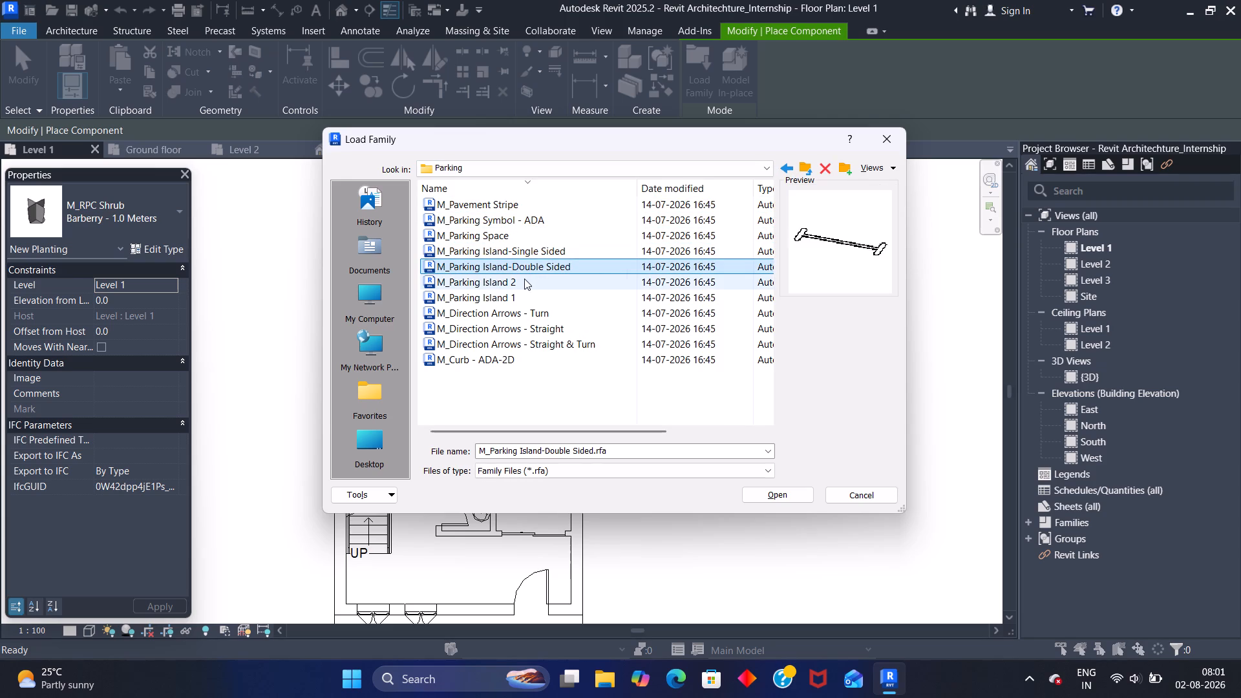
left_click(524, 279)
left_click(523, 293)
left_click(522, 313)
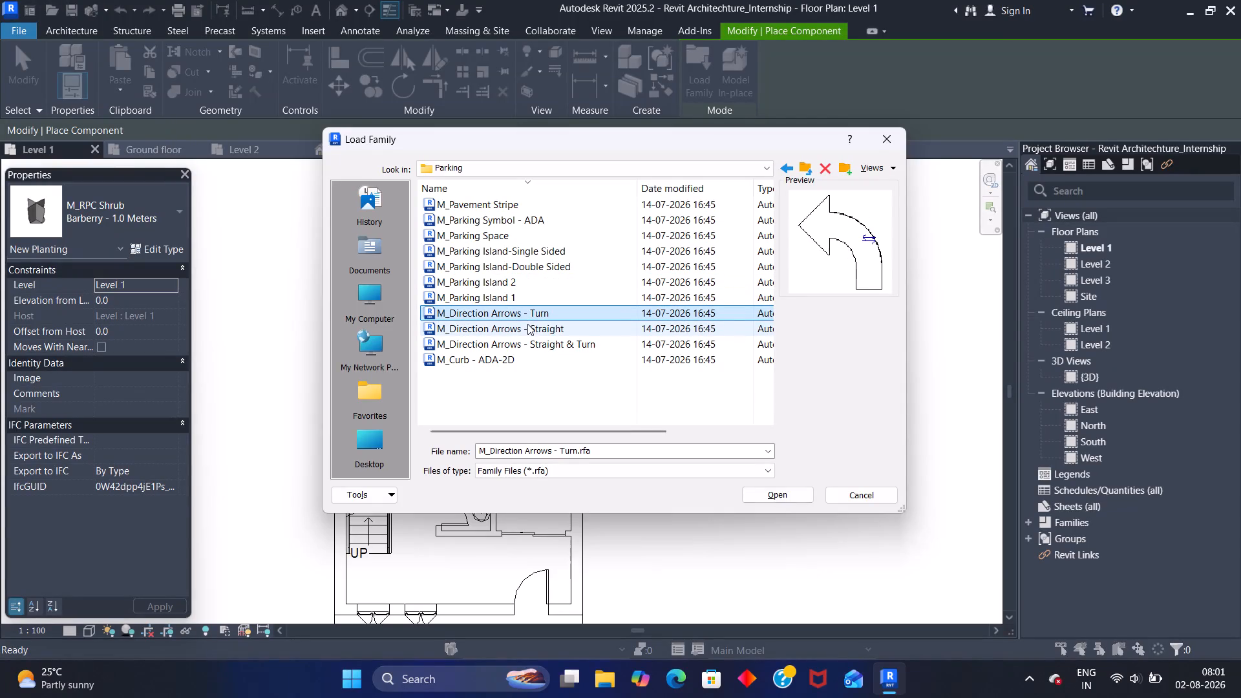
left_click(527, 328)
left_click(527, 342)
left_click(517, 360)
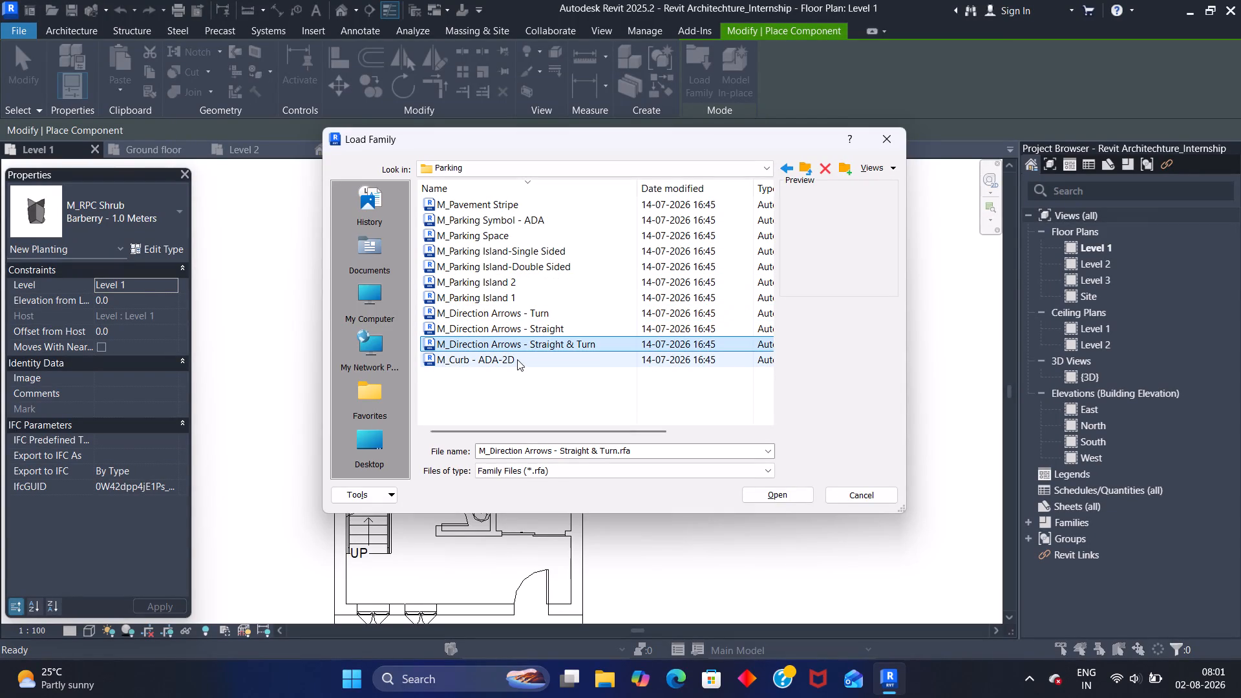
Go back to Site, reopen the Utilities folder and preview M_Utility Pole.
left_click(789, 165)
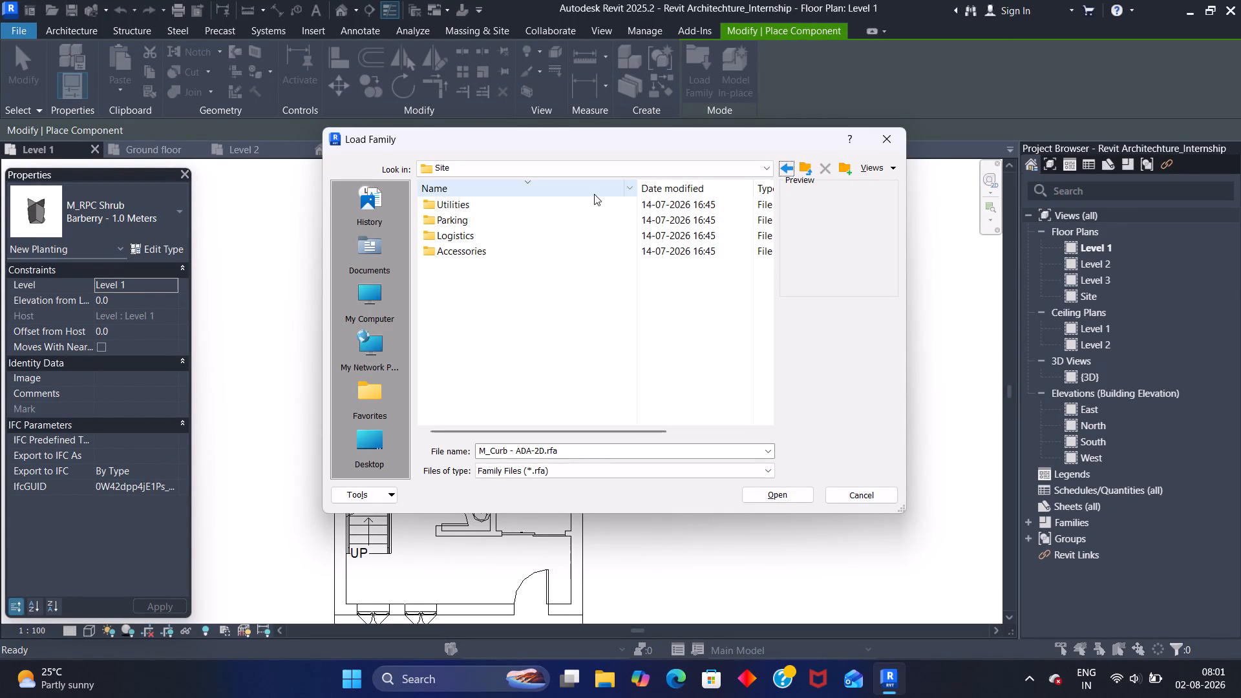
double_click(566, 199)
left_click(562, 203)
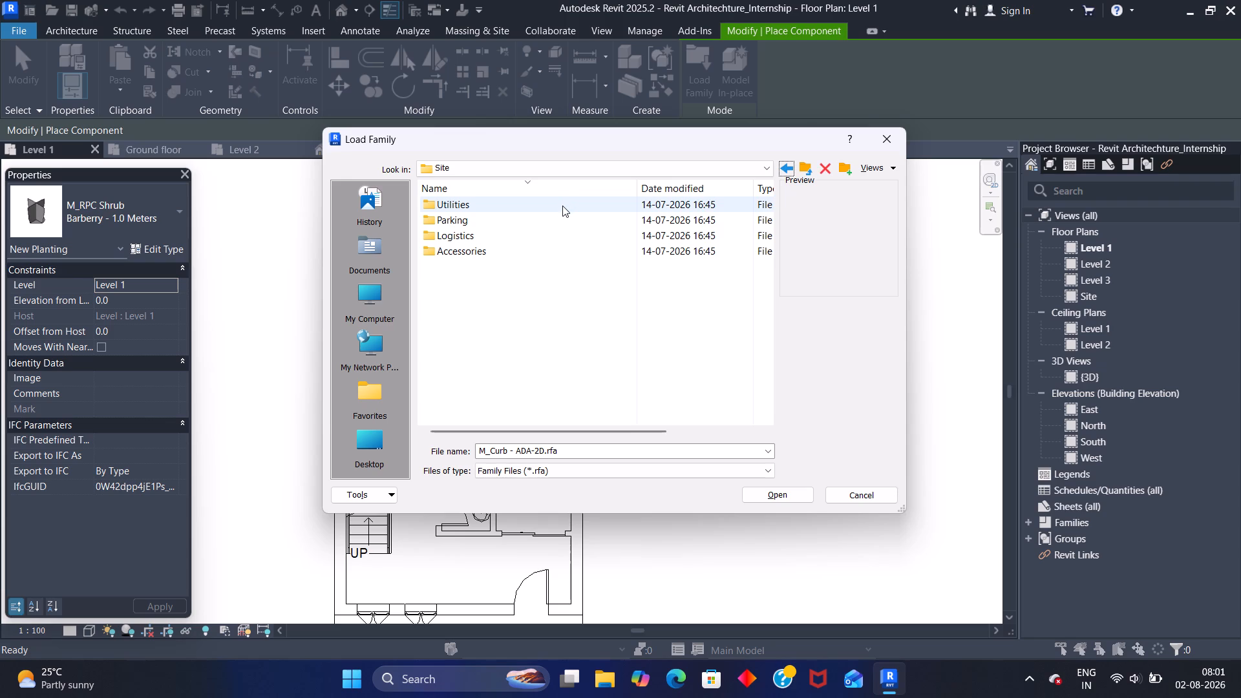
double_click(562, 206)
left_click(562, 199)
left_click(559, 204)
triple_click(499, 206)
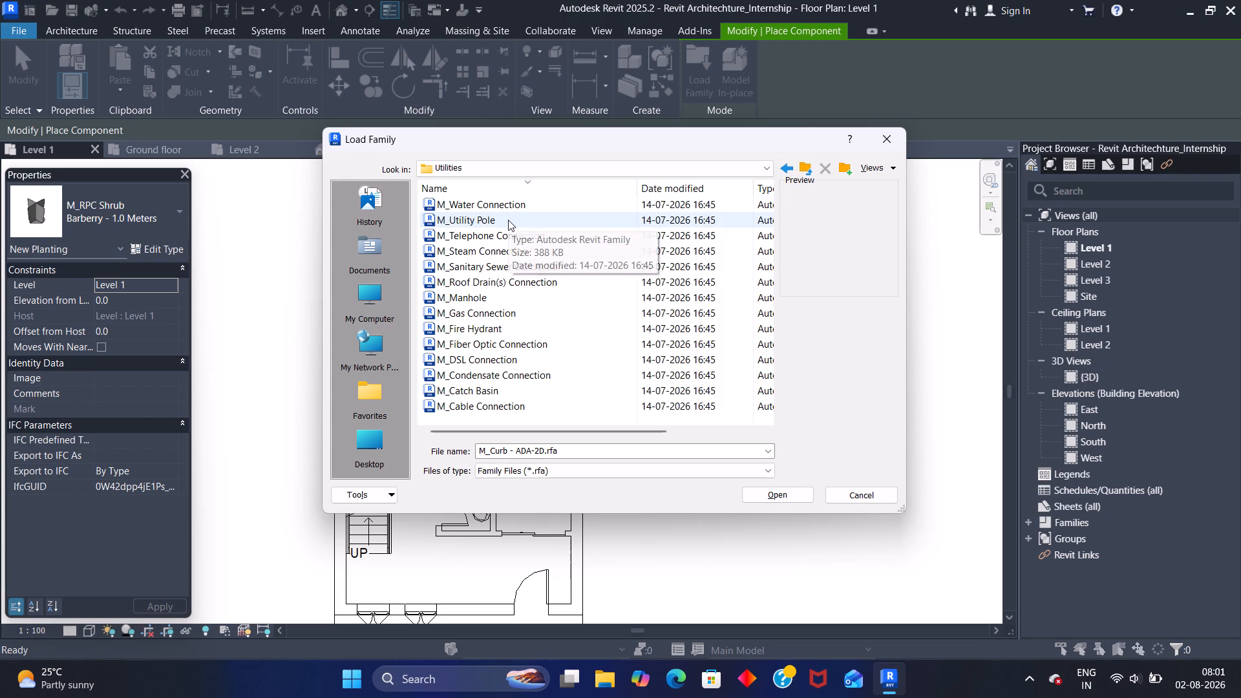
left_click(508, 220)
Return to the US library, open the Openings folder and preview its families from M_Passage Opening-Elliptical Arch down to M_Opening with Trim.
left_click(781, 163)
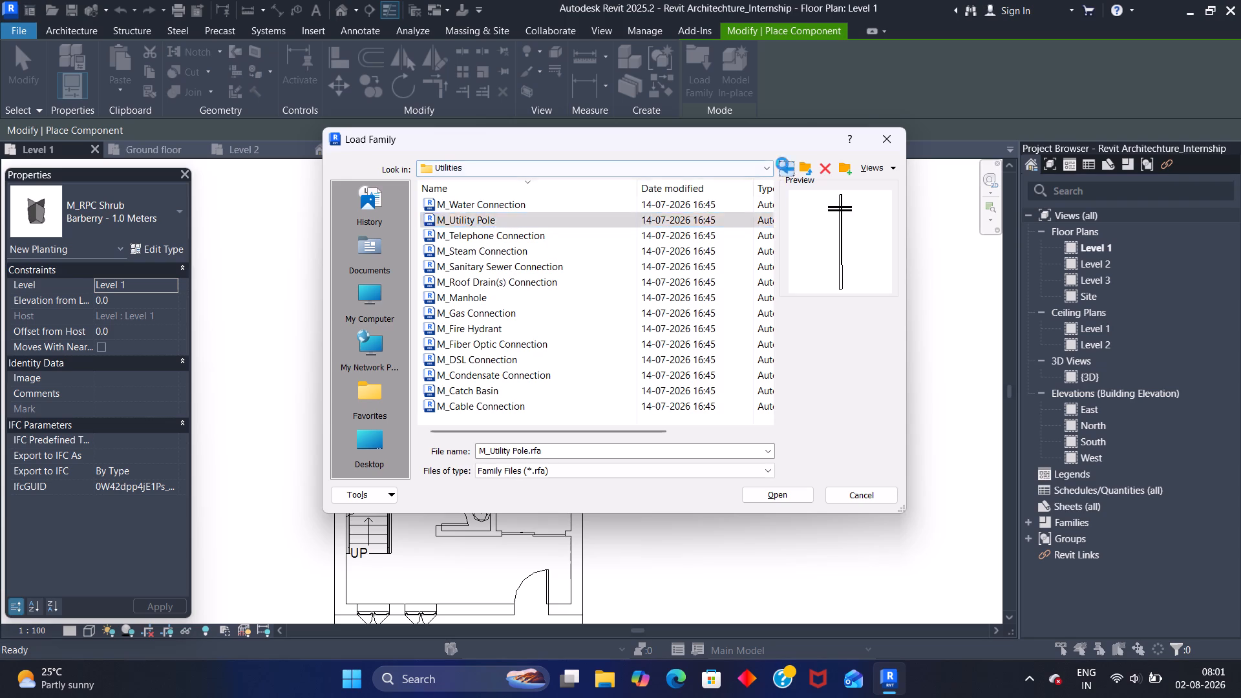
left_click(783, 164)
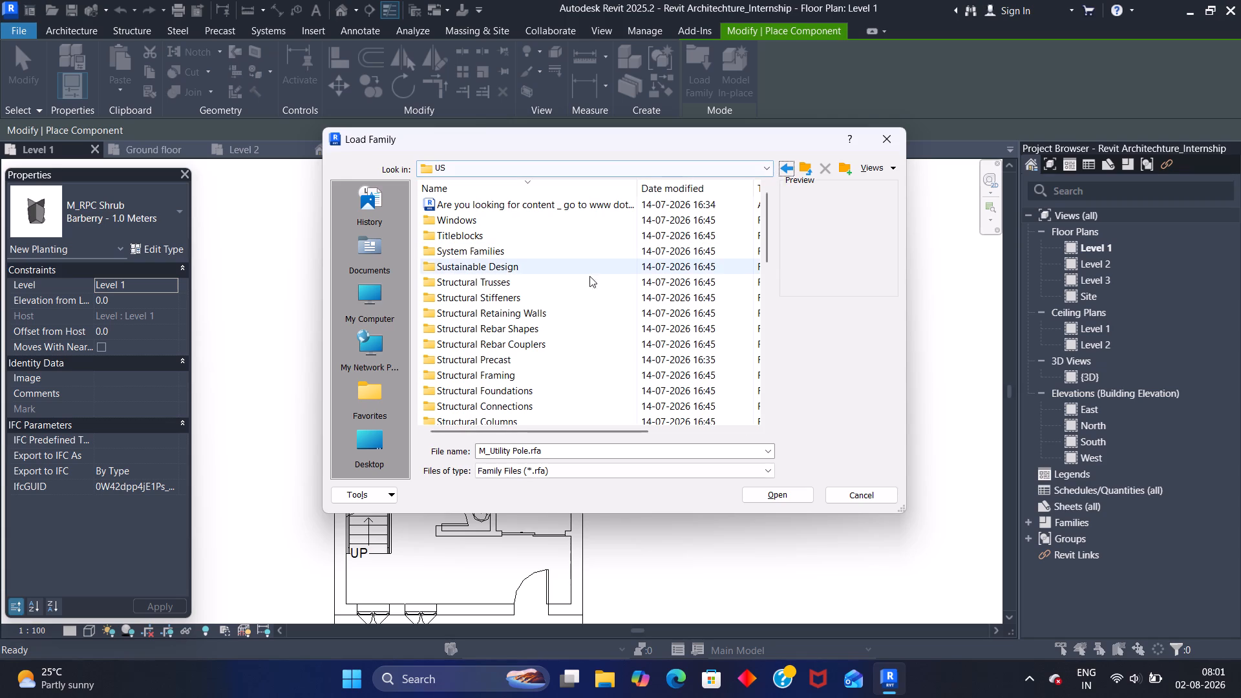
scroll(485, 350, "down", 3)
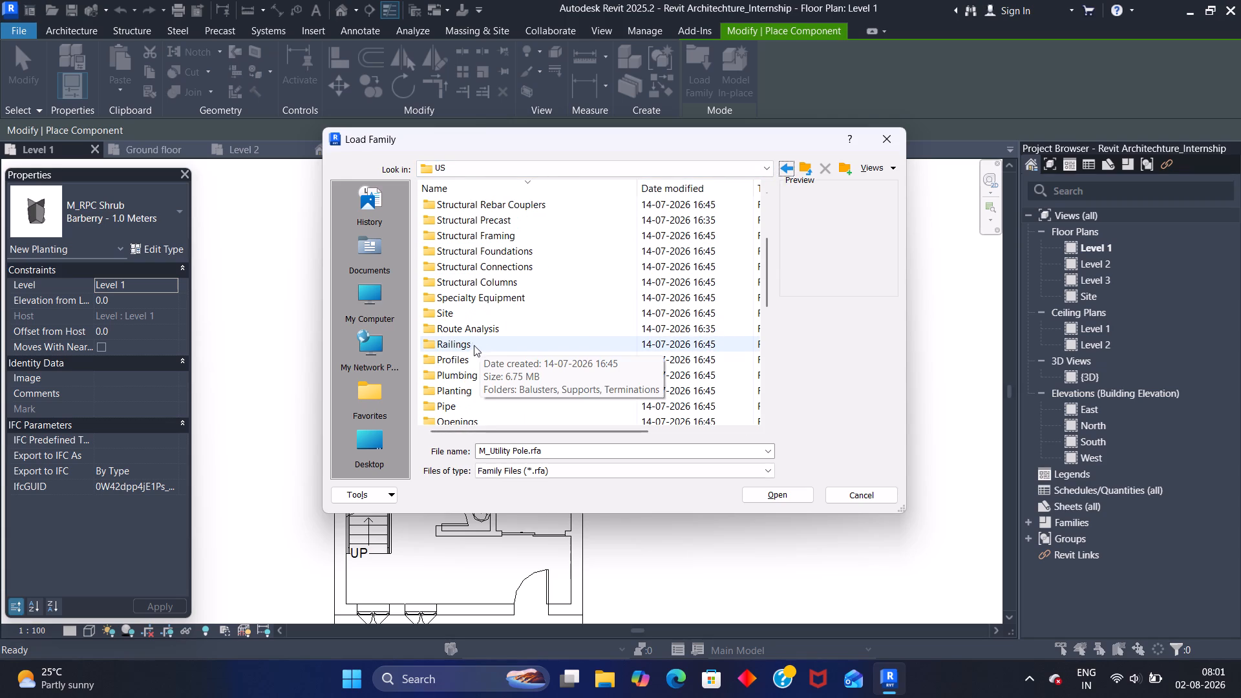
scroll(472, 359, "down", 1)
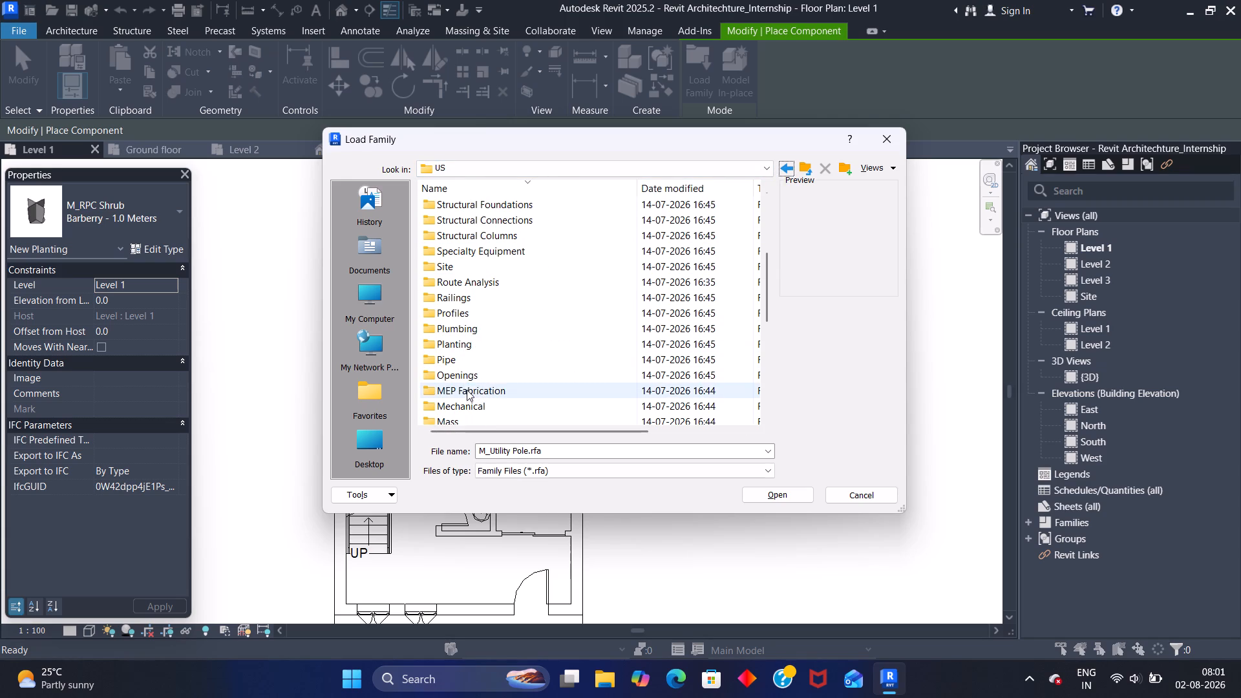
double_click(481, 376)
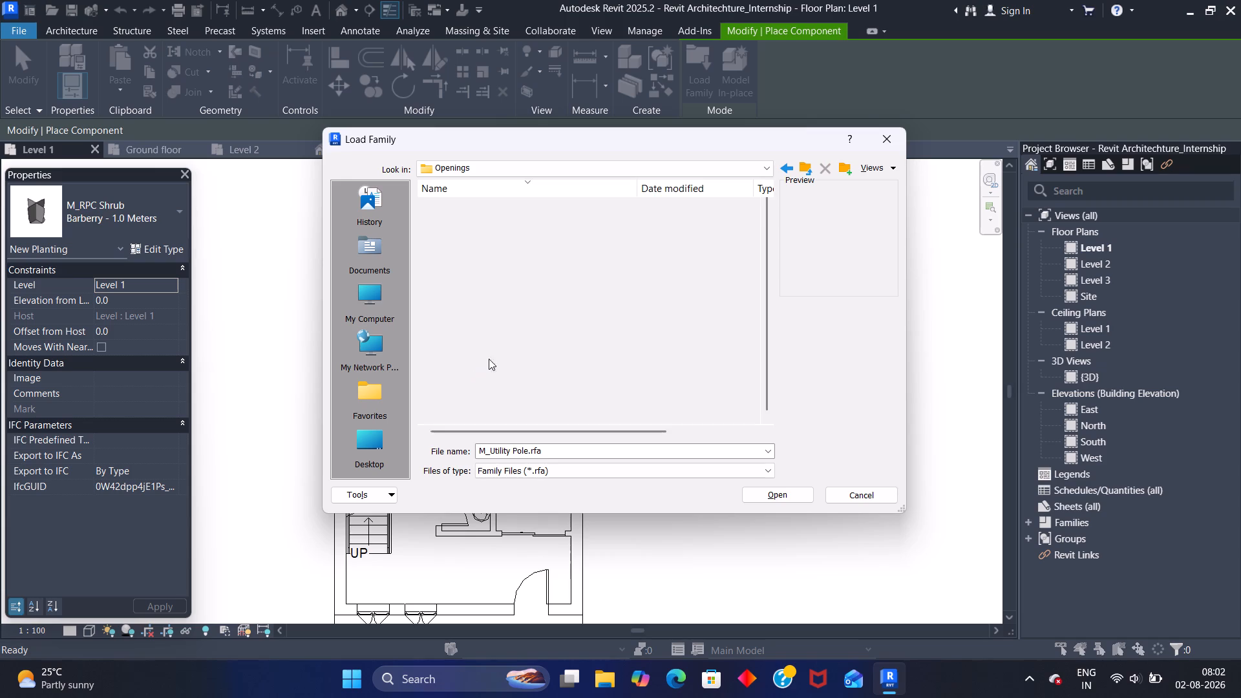
left_click(487, 206)
left_click(487, 215)
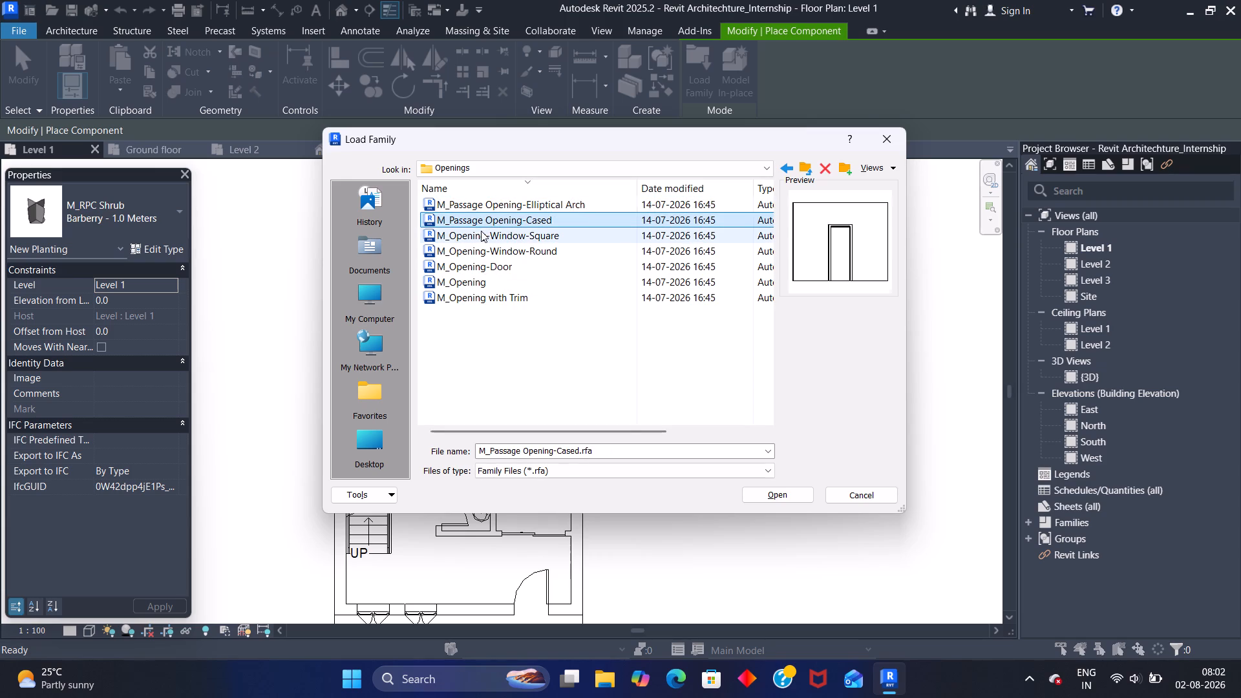
left_click(480, 234)
left_click(477, 254)
left_click(473, 270)
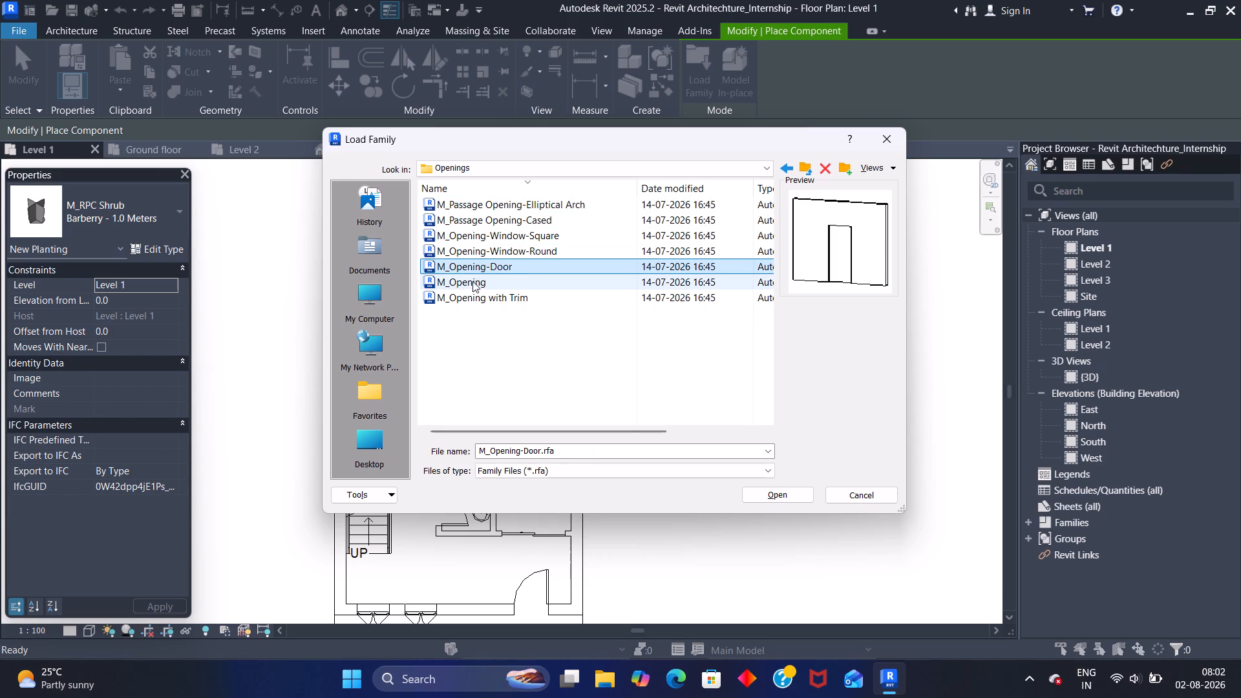
left_click(472, 281)
left_click(478, 297)
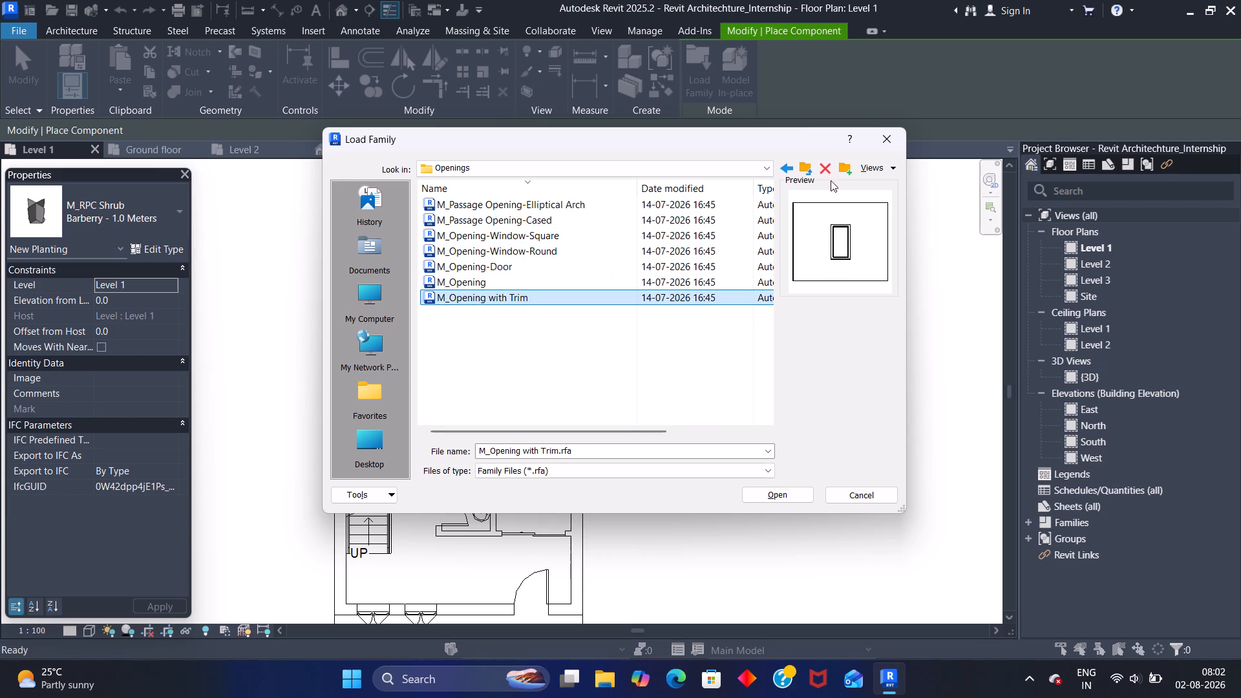
Go back from Openings to the US library and look through its folders for another family category.
left_click(787, 172)
scroll(585, 320, "down", 2)
scroll(480, 388, "down", 1)
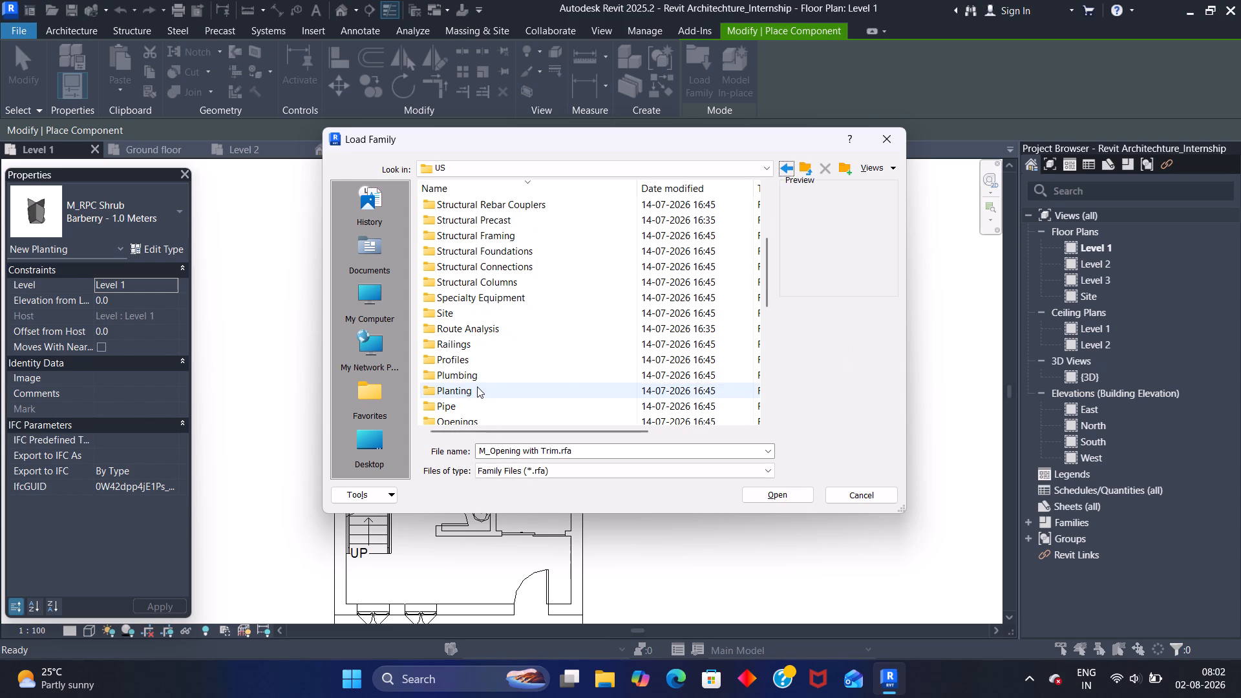
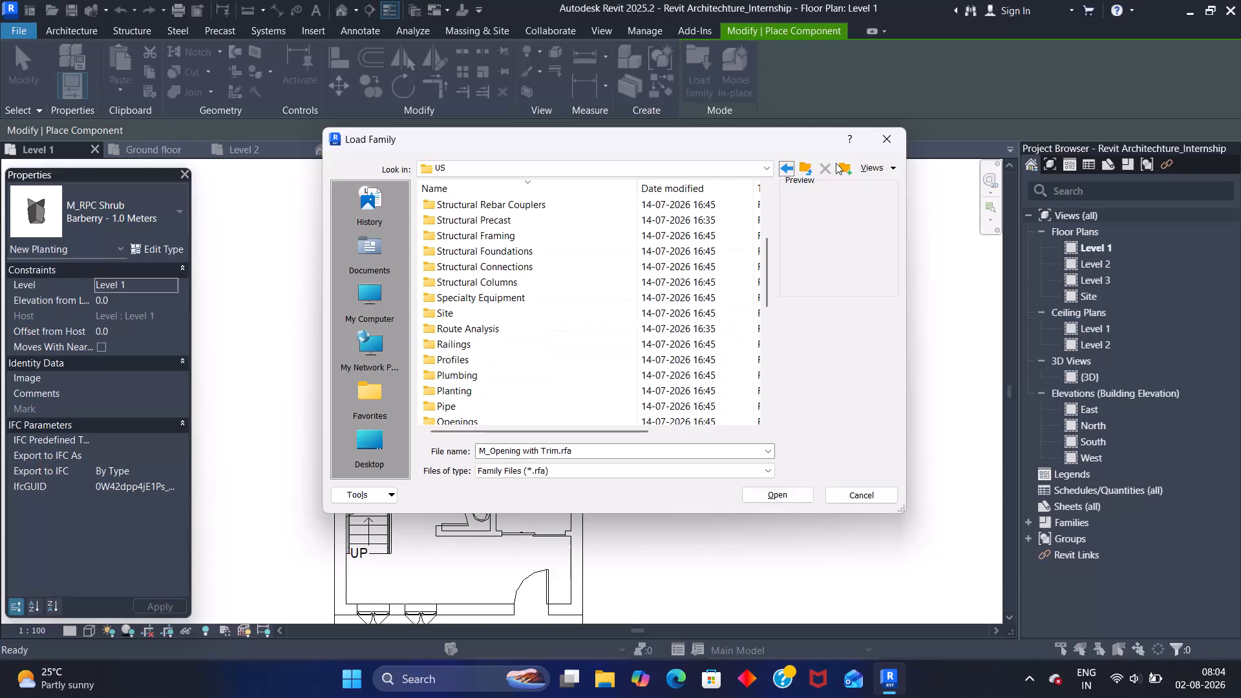
Close the Load Family window without loading a family and end component placement.
left_click(888, 143)
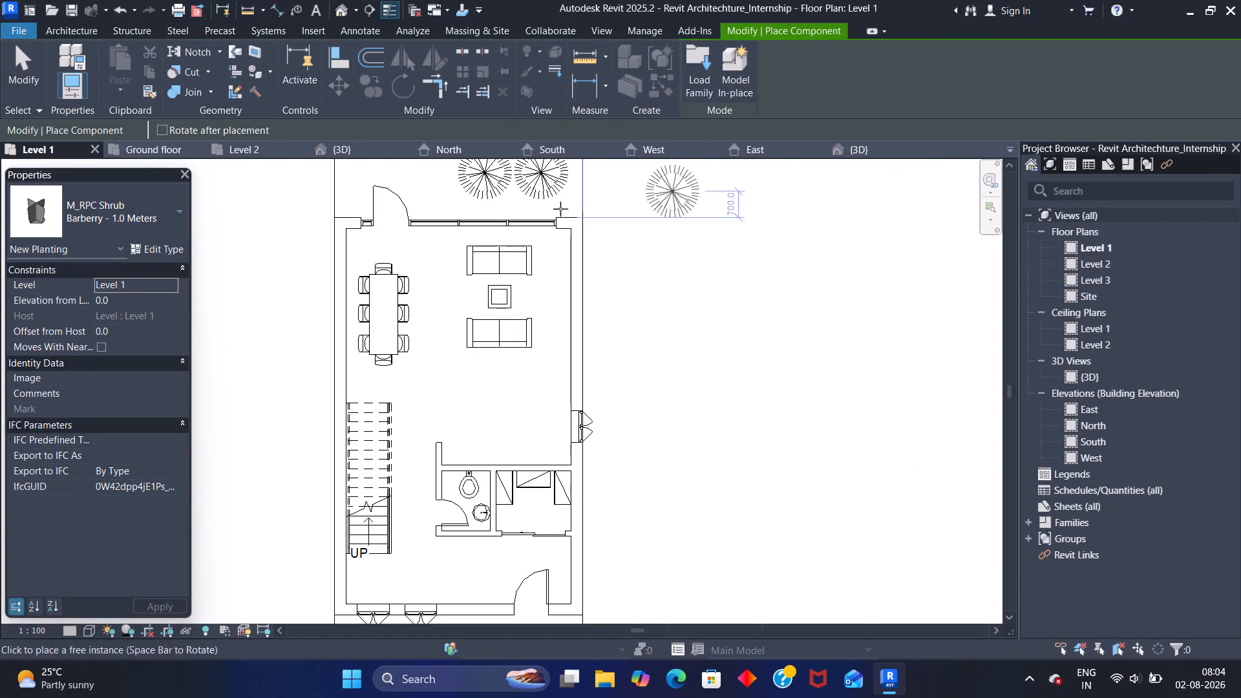
left_click(57, 25)
key("Escape")
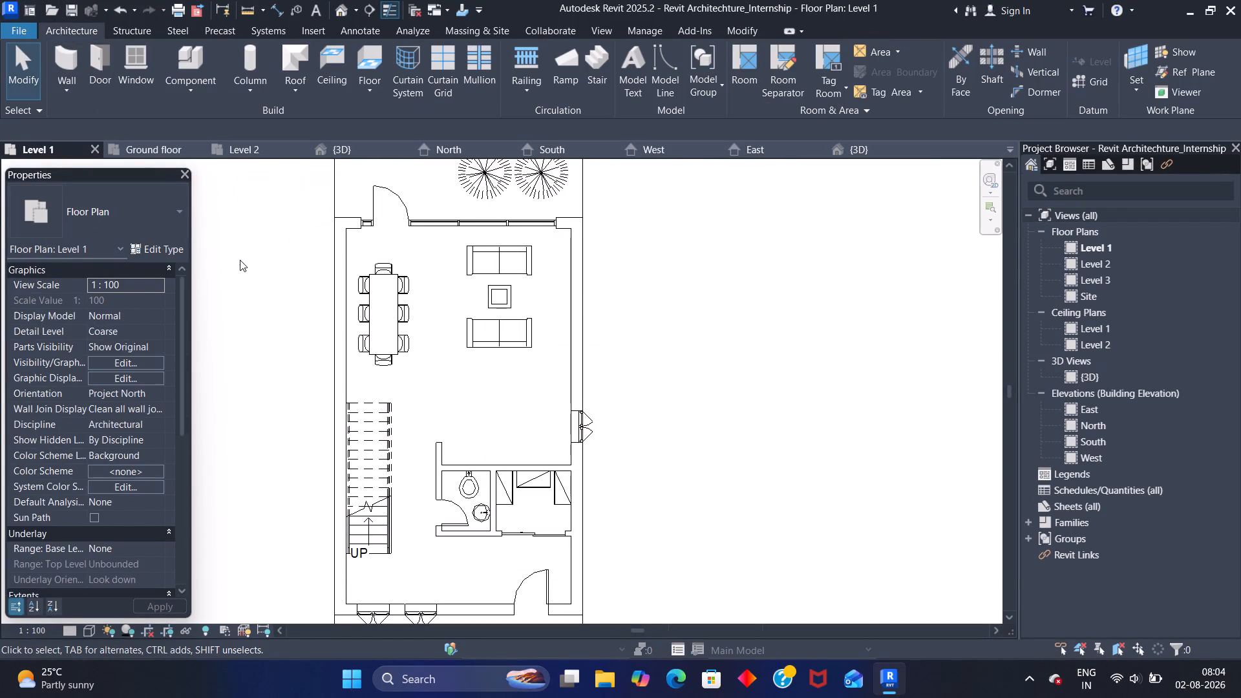
key("Escape")
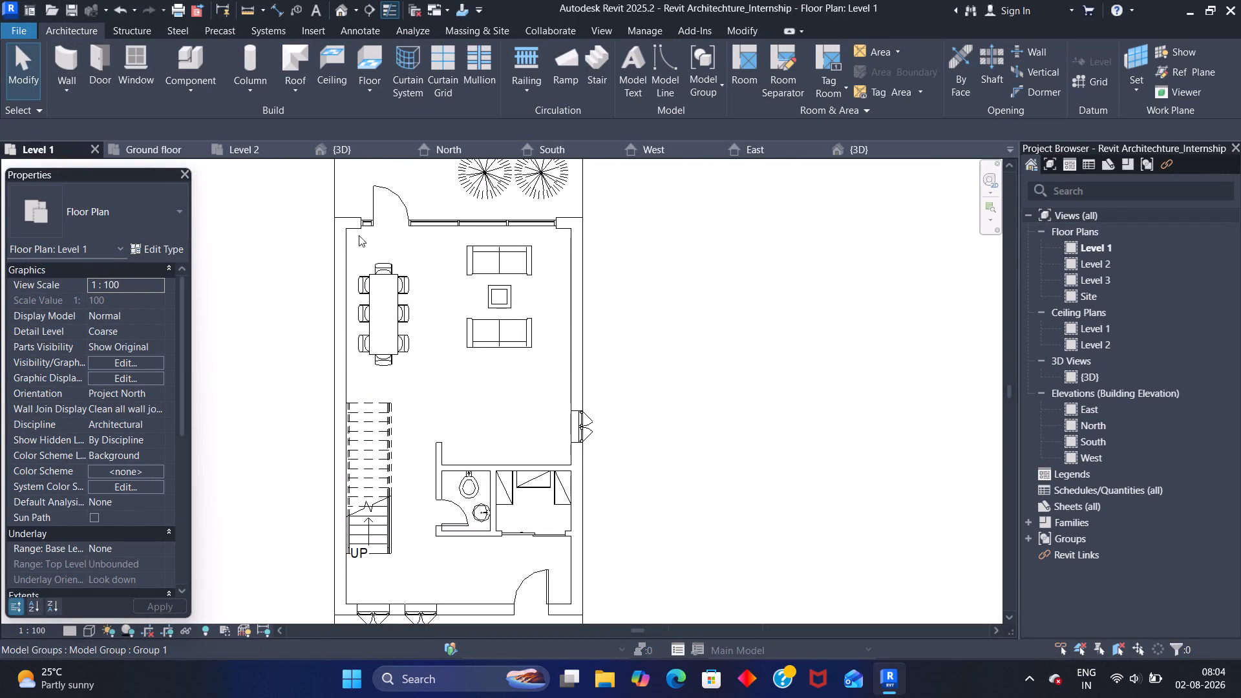
Switch to the {3D} view and change its visual style to Hidden Line.
left_click(367, 153)
scroll(343, 328, "down", 1)
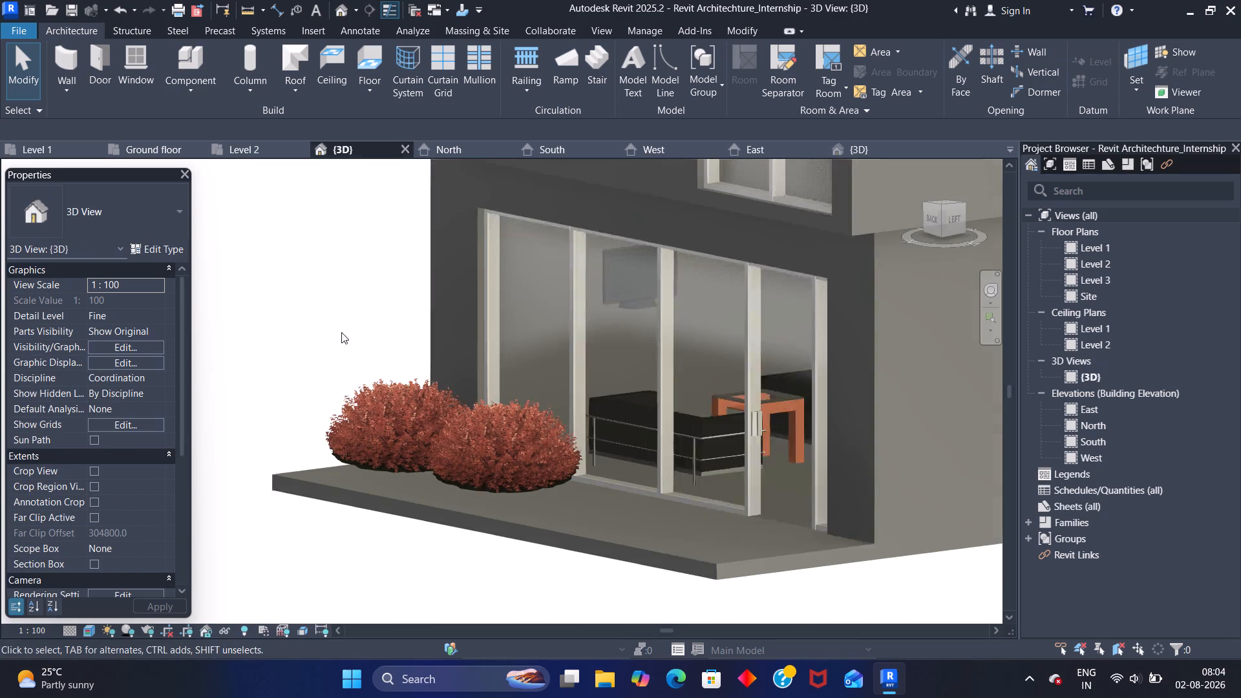
scroll(341, 332, "down", 3)
middle_click_drag(326, 398, 279, 626)
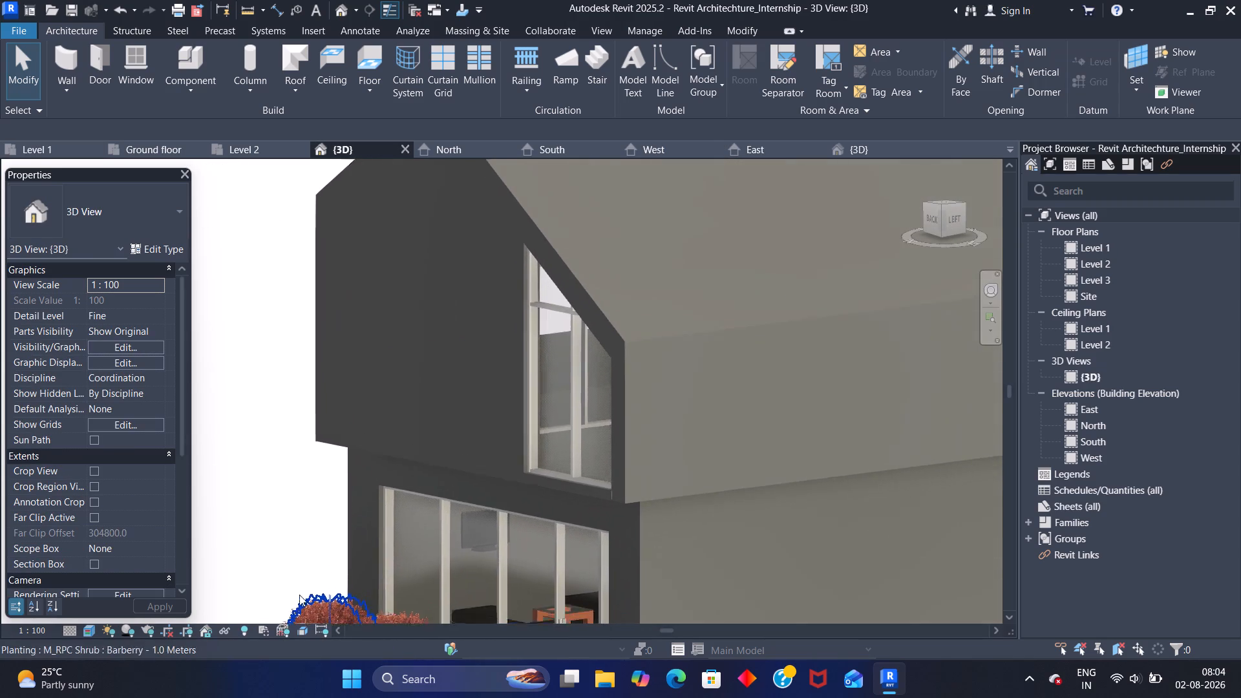
left_click(85, 627)
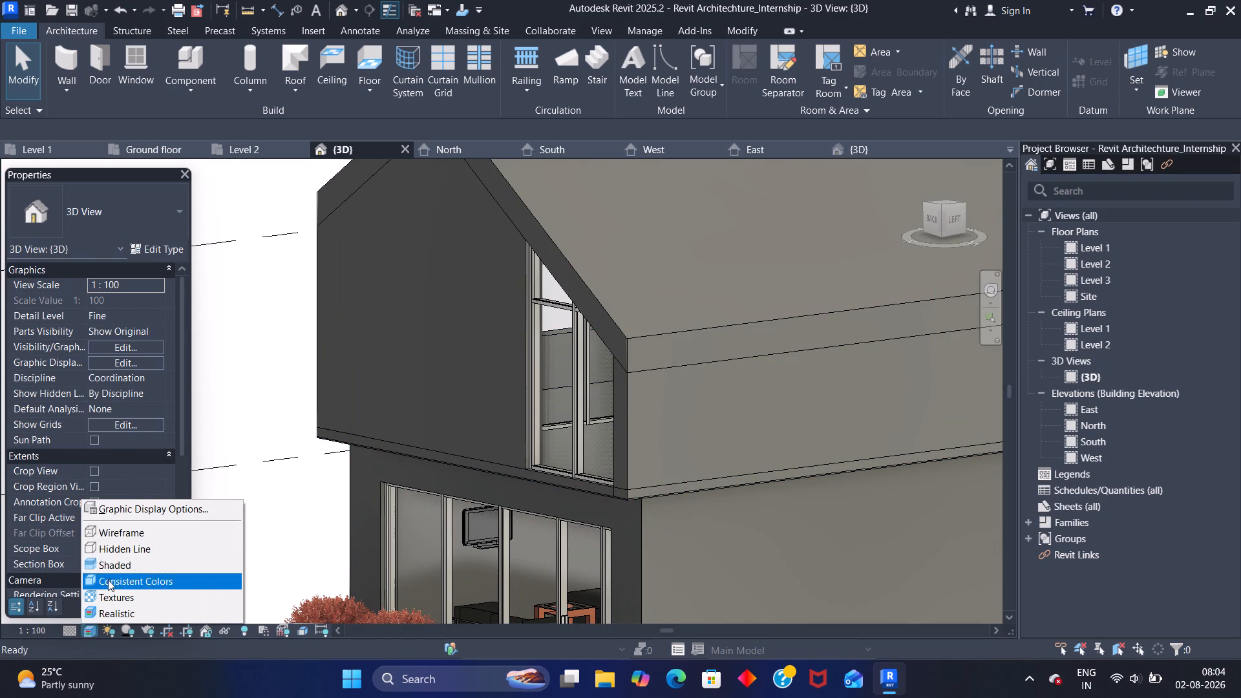
left_click(121, 553)
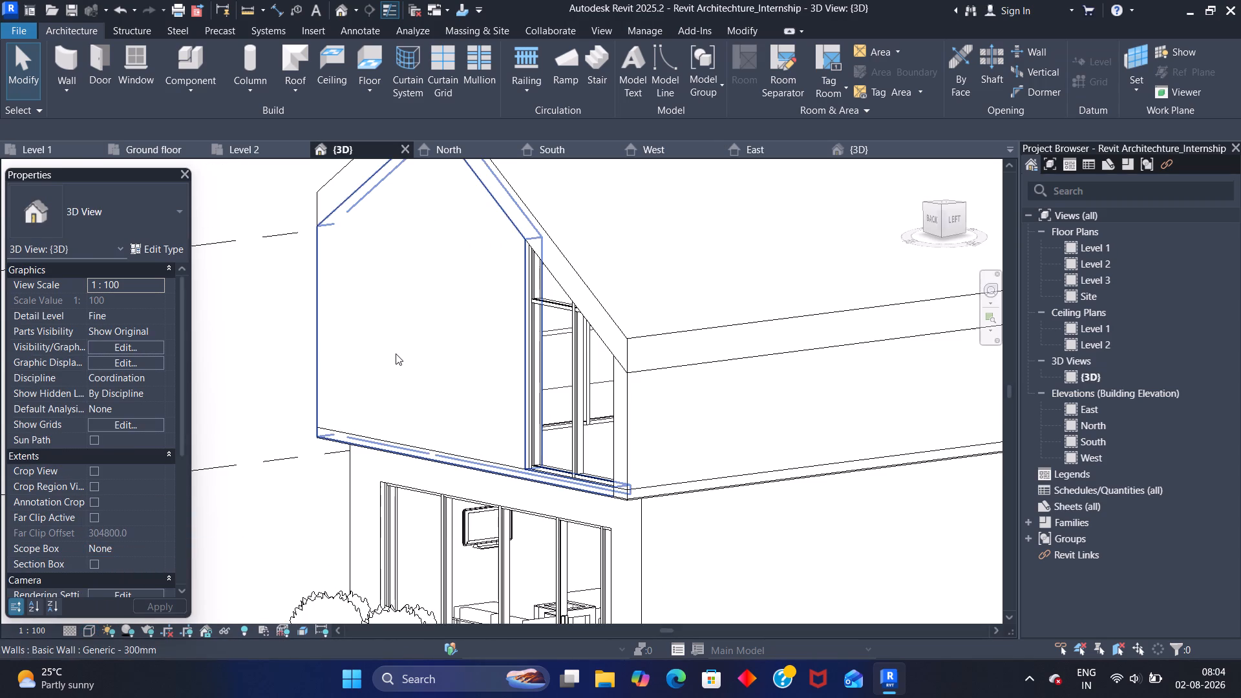
Turn on shadows in the 3D view.
middle_click_drag(398, 353, 379, 455)
scroll(379, 456, "up", 1)
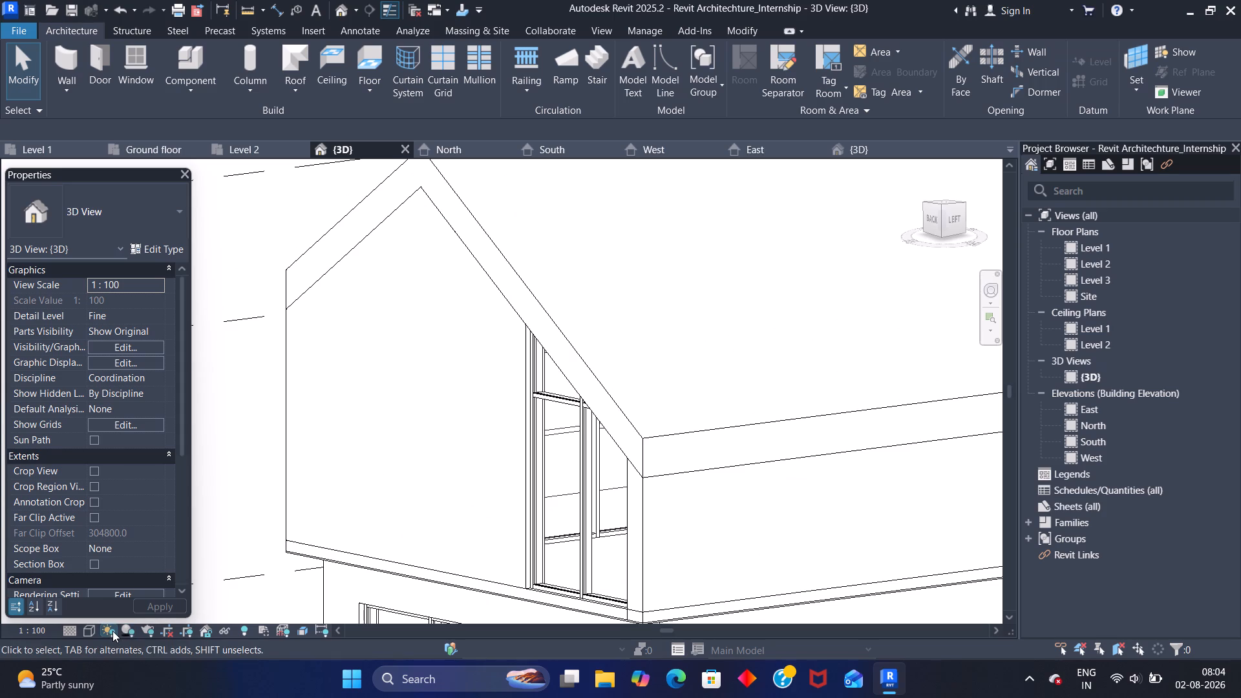
left_click(112, 628)
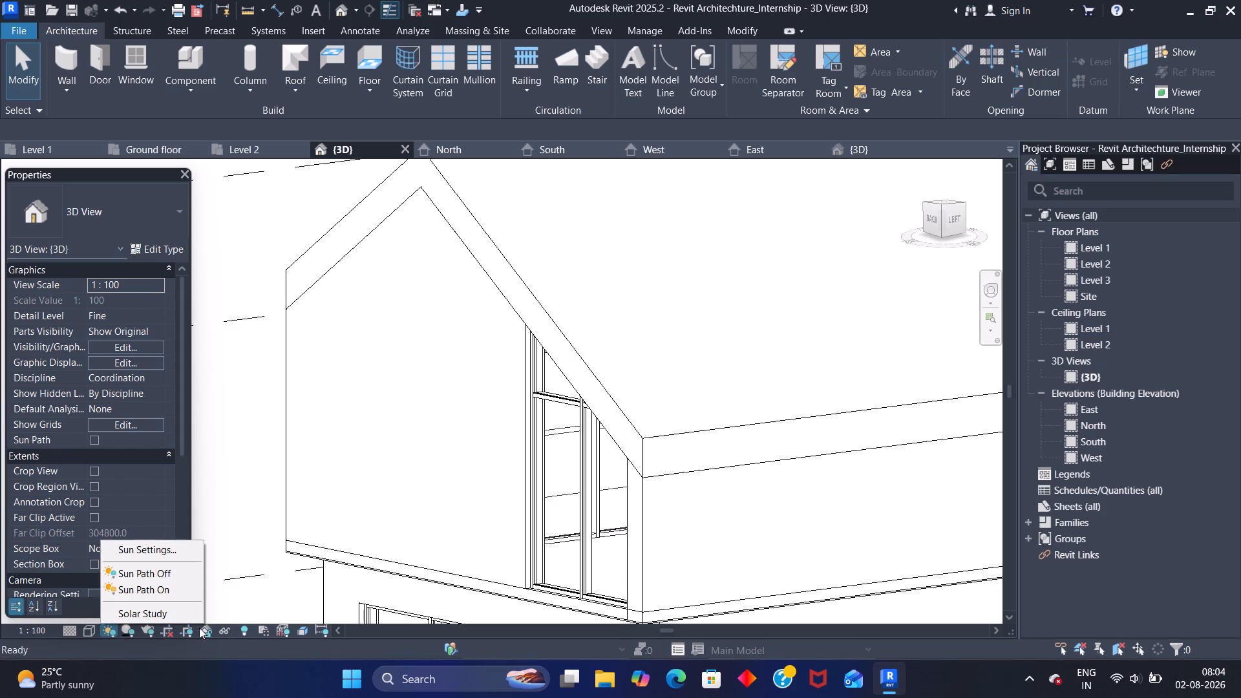
left_click(238, 596)
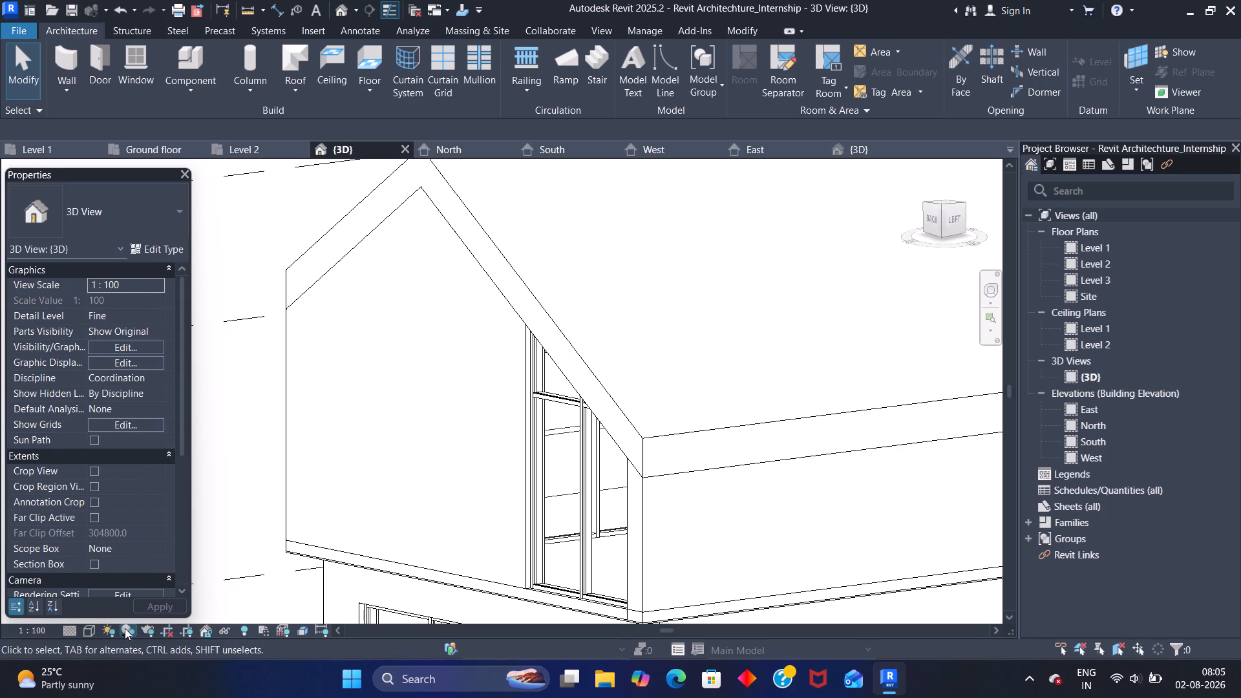
left_click(127, 627)
Enable smooth lines with anti-aliasing in the 3D view's Graphic Display Options and apply the change.
scroll(313, 555, "down", 4)
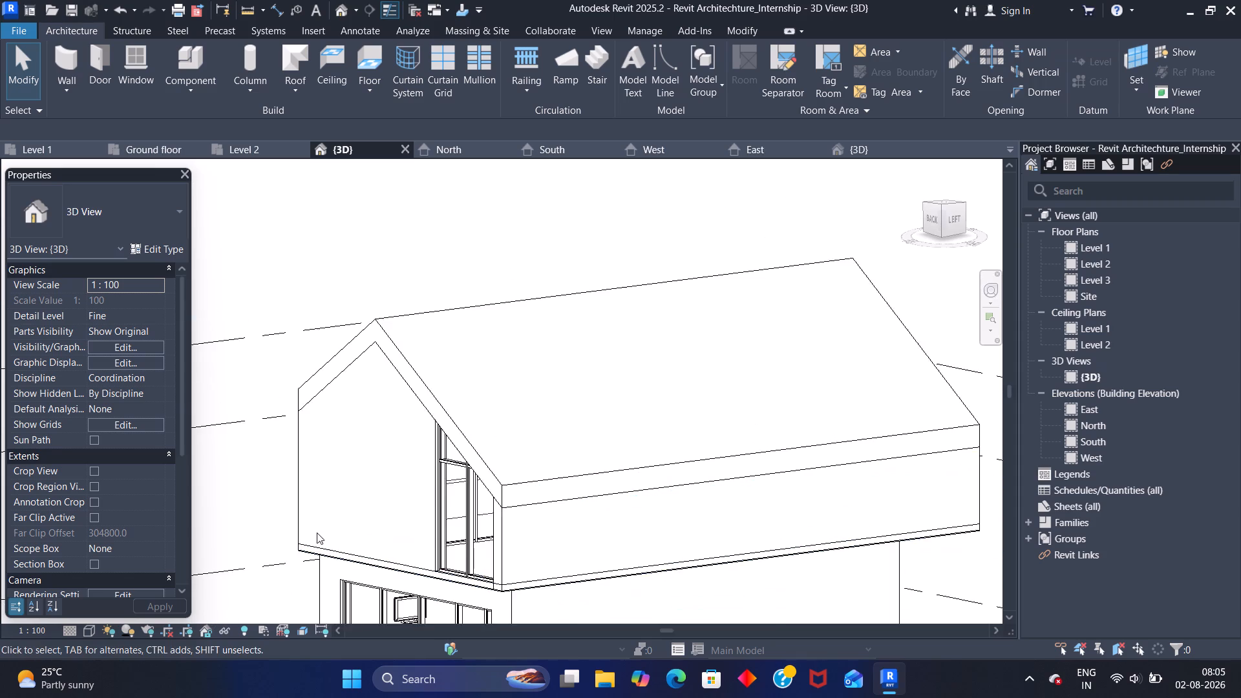
scroll(317, 533, "down", 3)
middle_click_drag(360, 493, 461, 331)
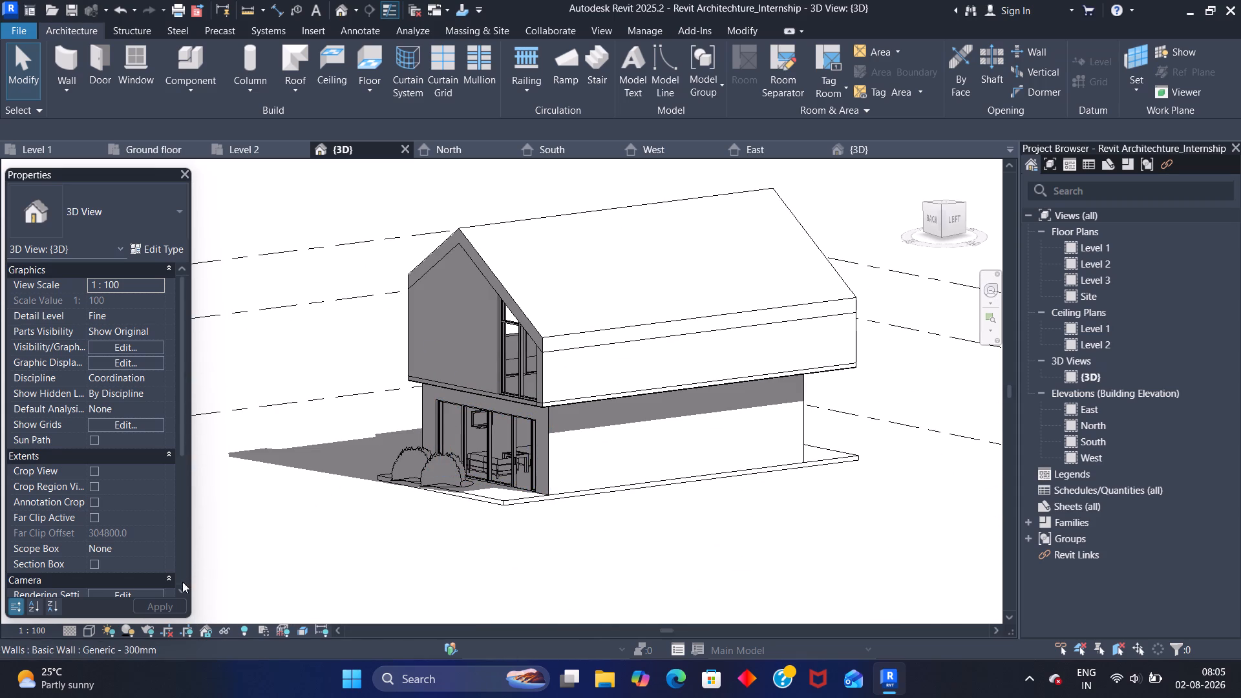
left_click(84, 631)
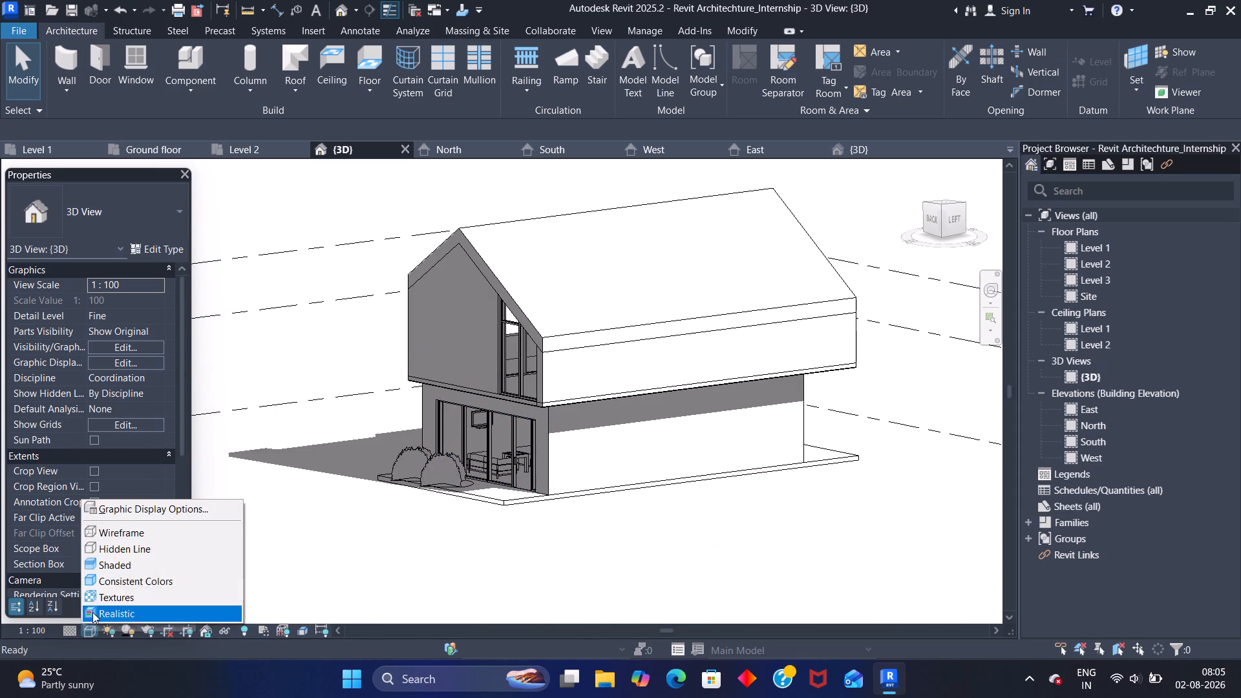
left_click(136, 513)
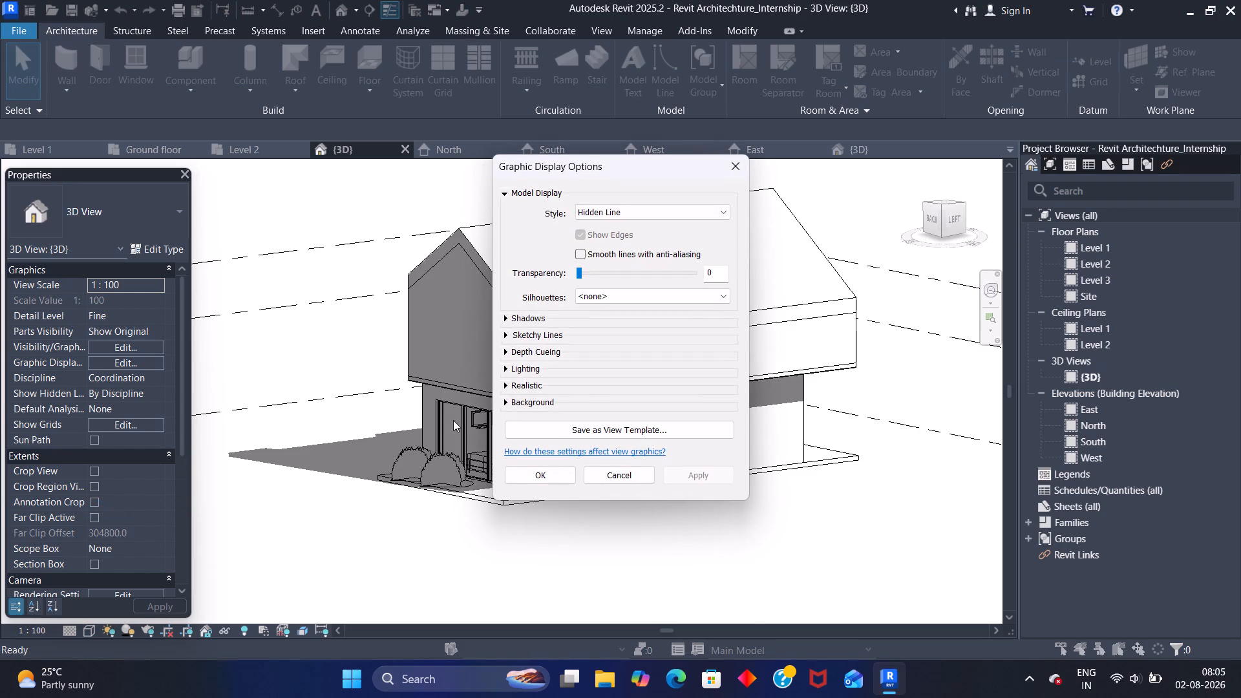
left_click(580, 250)
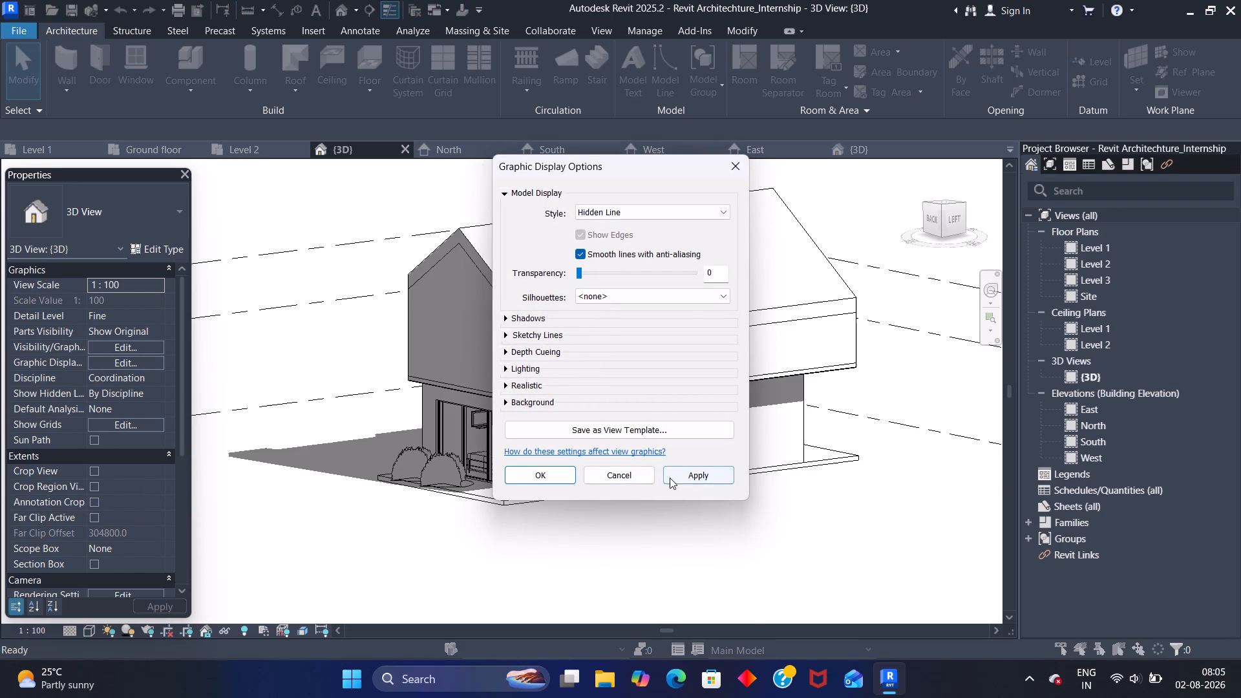
left_click(685, 471)
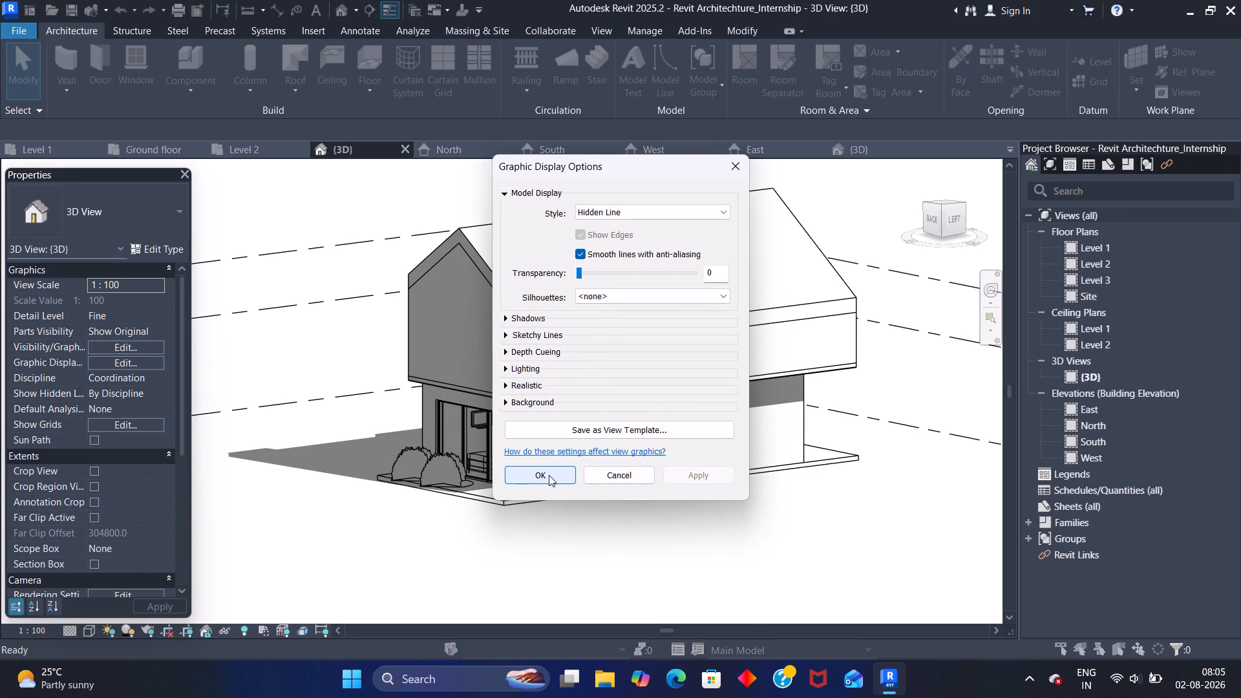
left_click(549, 472)
Enable Show Ambient Shadows in the 3D view's Graphic Display Options and apply it.
scroll(598, 334, "up", 5)
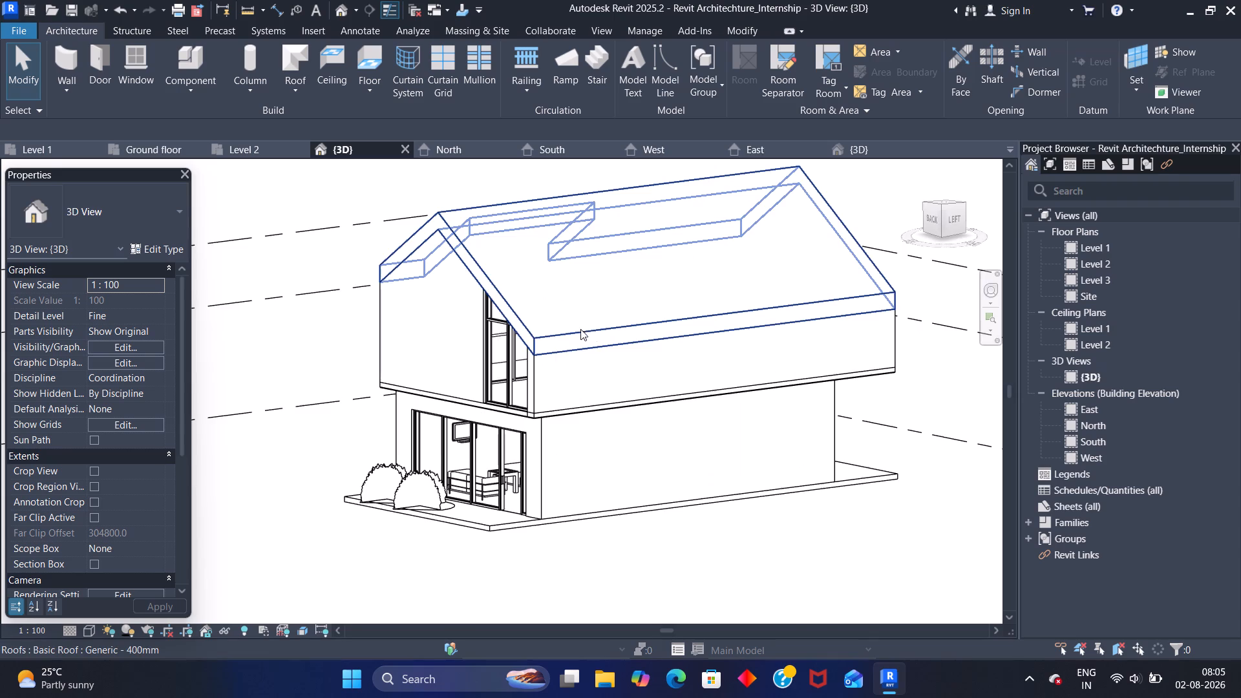
scroll(580, 329, "up", 9)
scroll(543, 355, "down", 8)
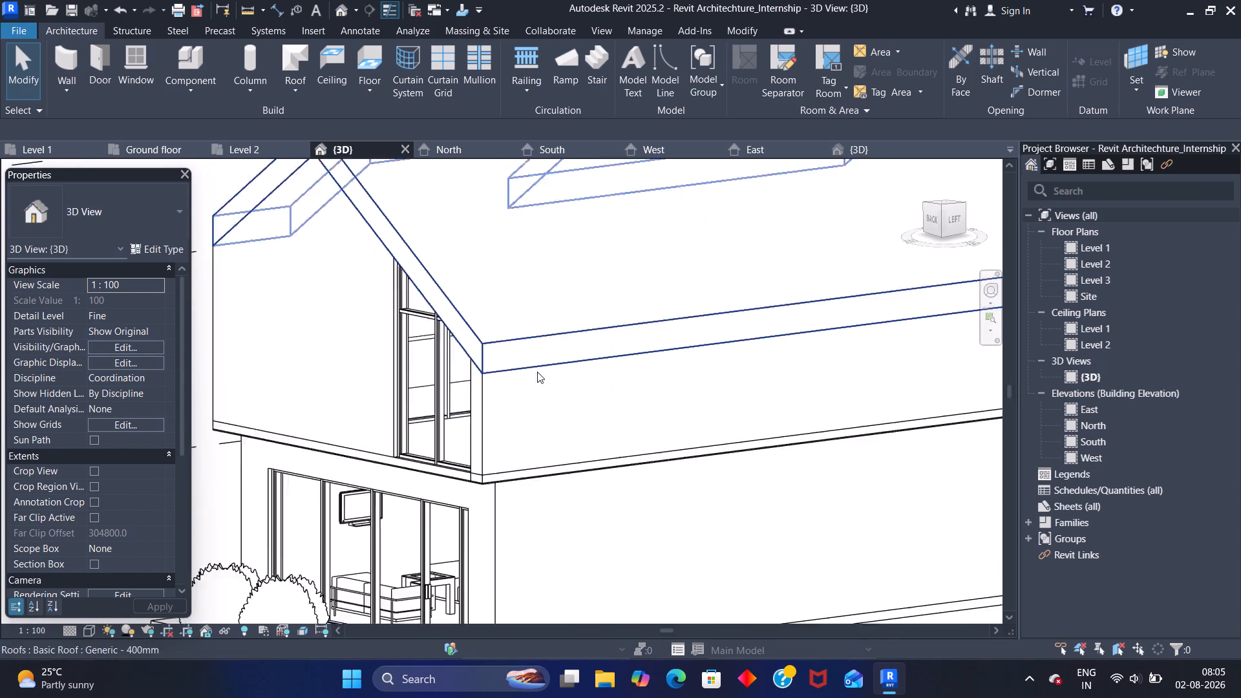
scroll(537, 372, "down", 11)
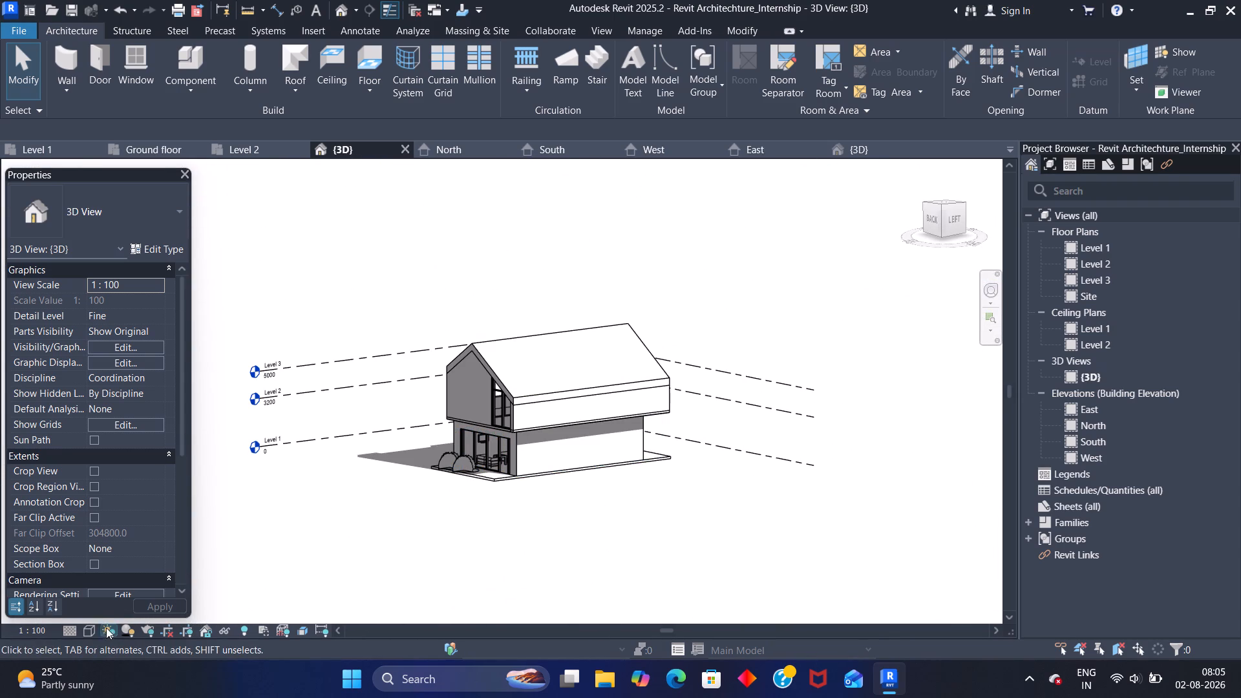
left_click(87, 626)
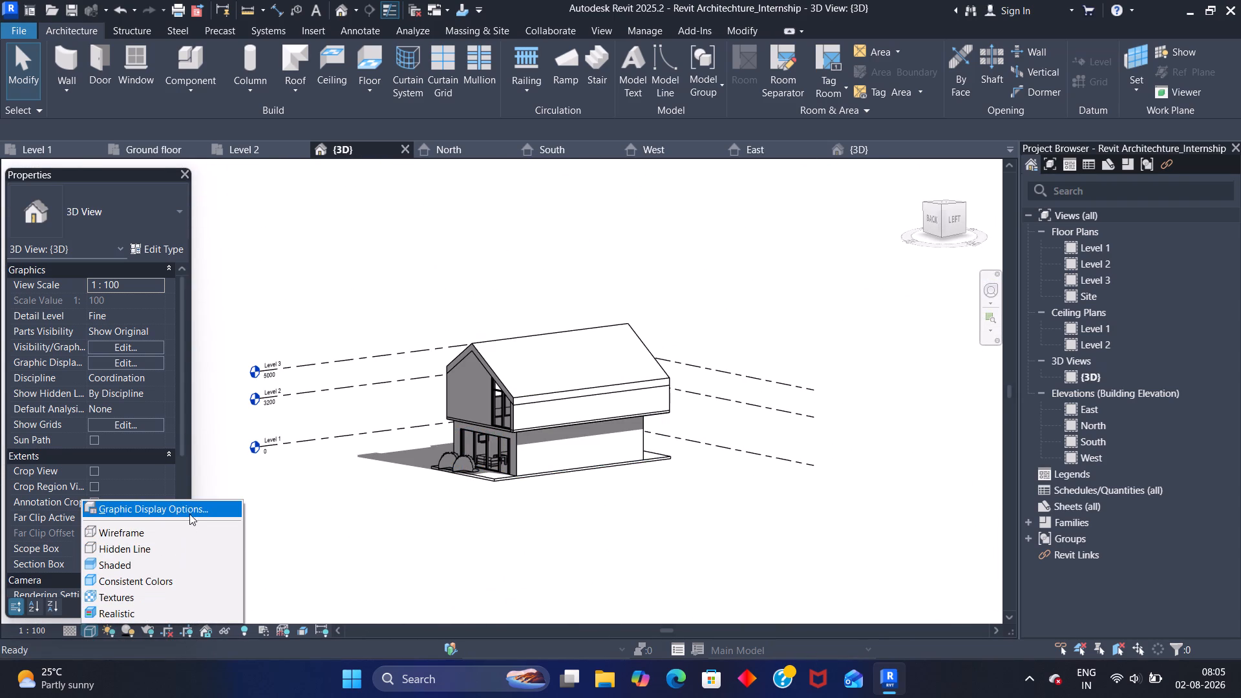
left_click(191, 513)
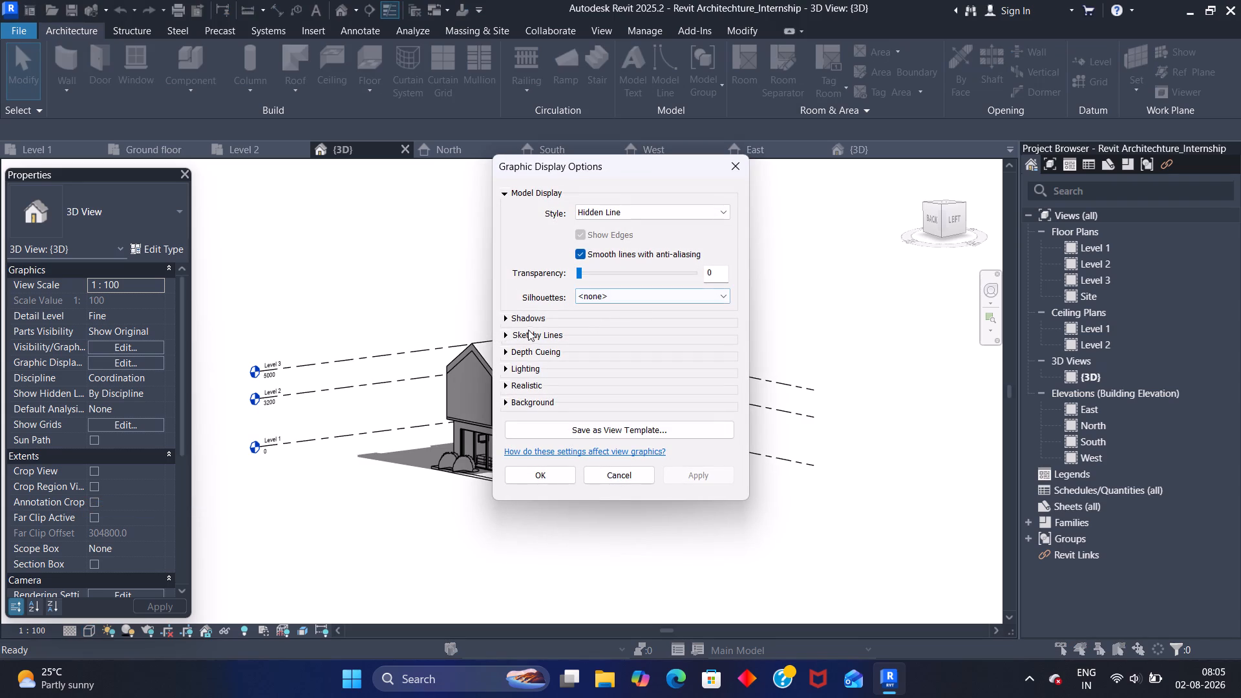
left_click(541, 315)
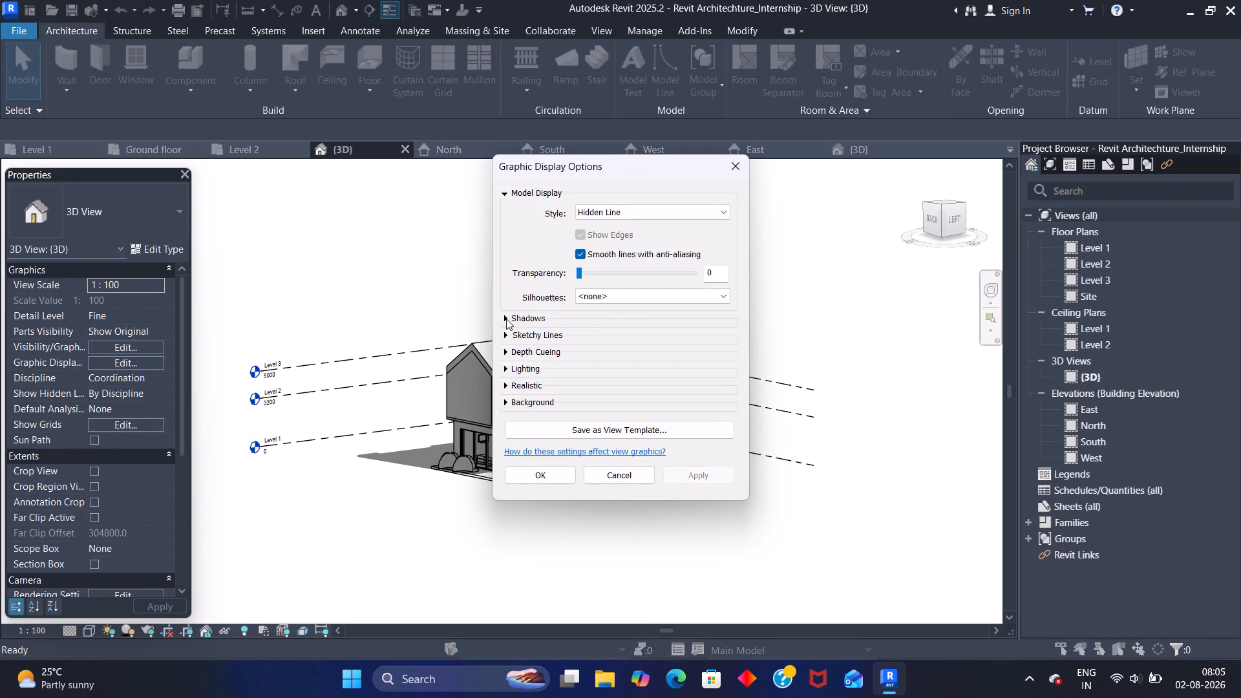
left_click(506, 319)
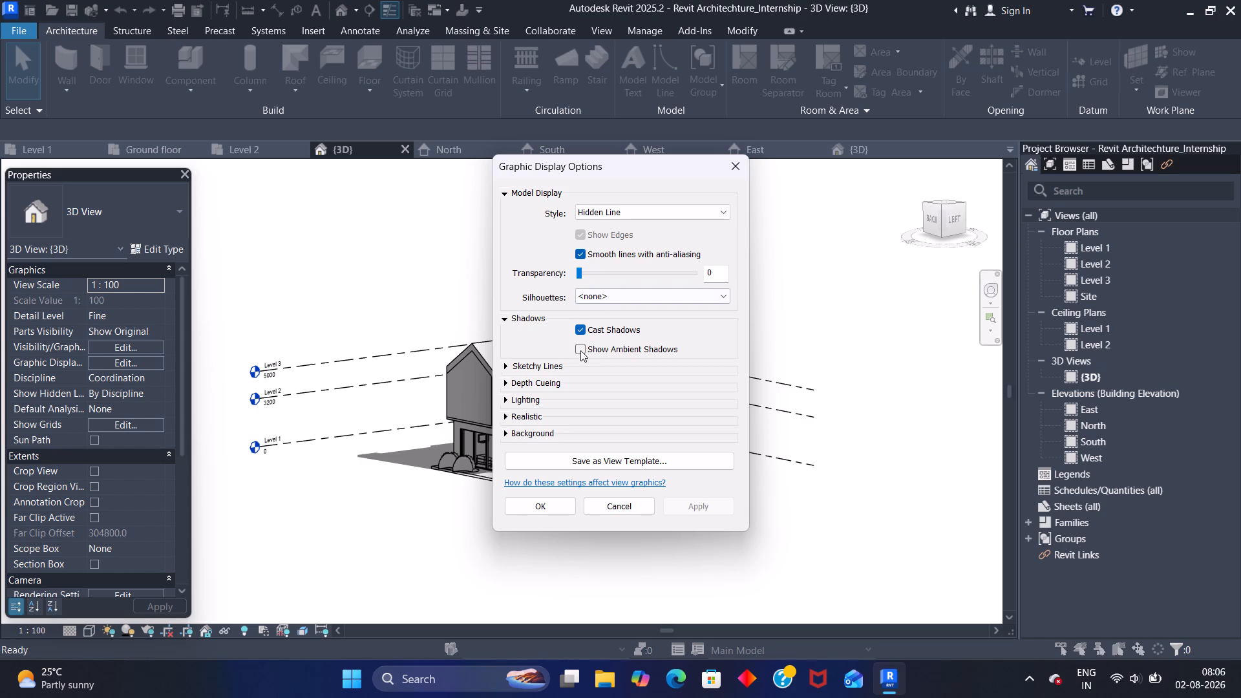
left_click(583, 350)
left_click(702, 506)
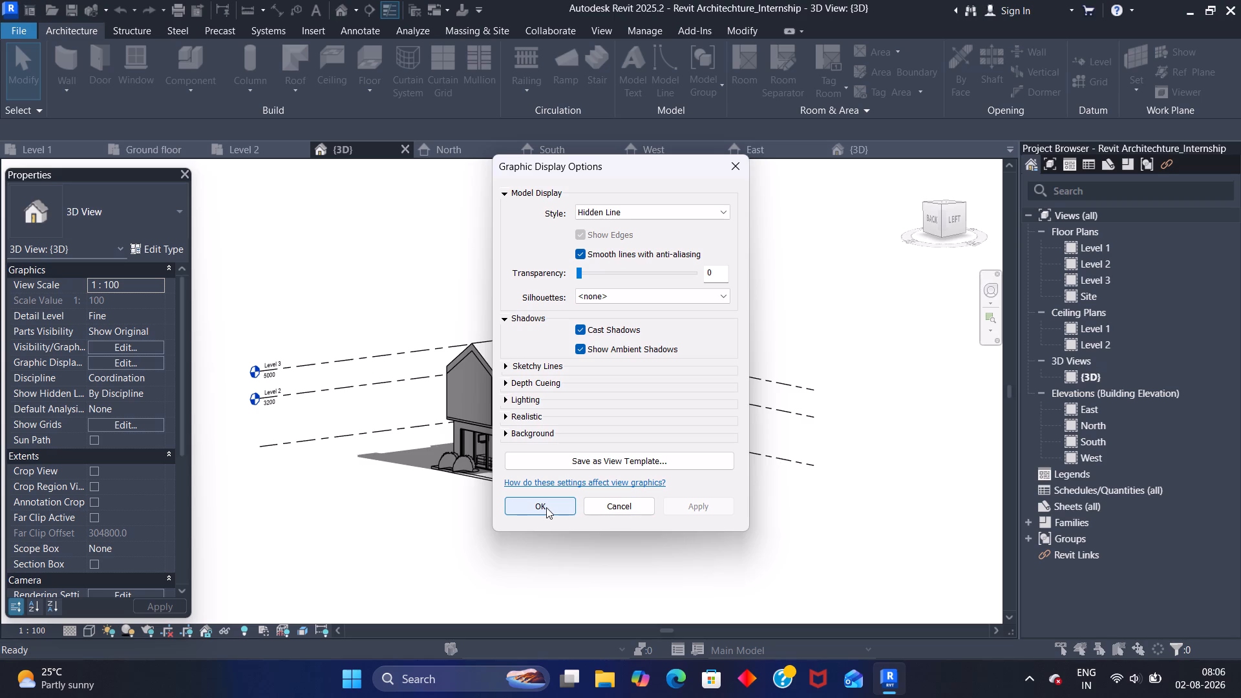
Set the 3D view's ambient light to 40, then reopen Graphic Display Options to check the lighting values.
left_click(504, 401)
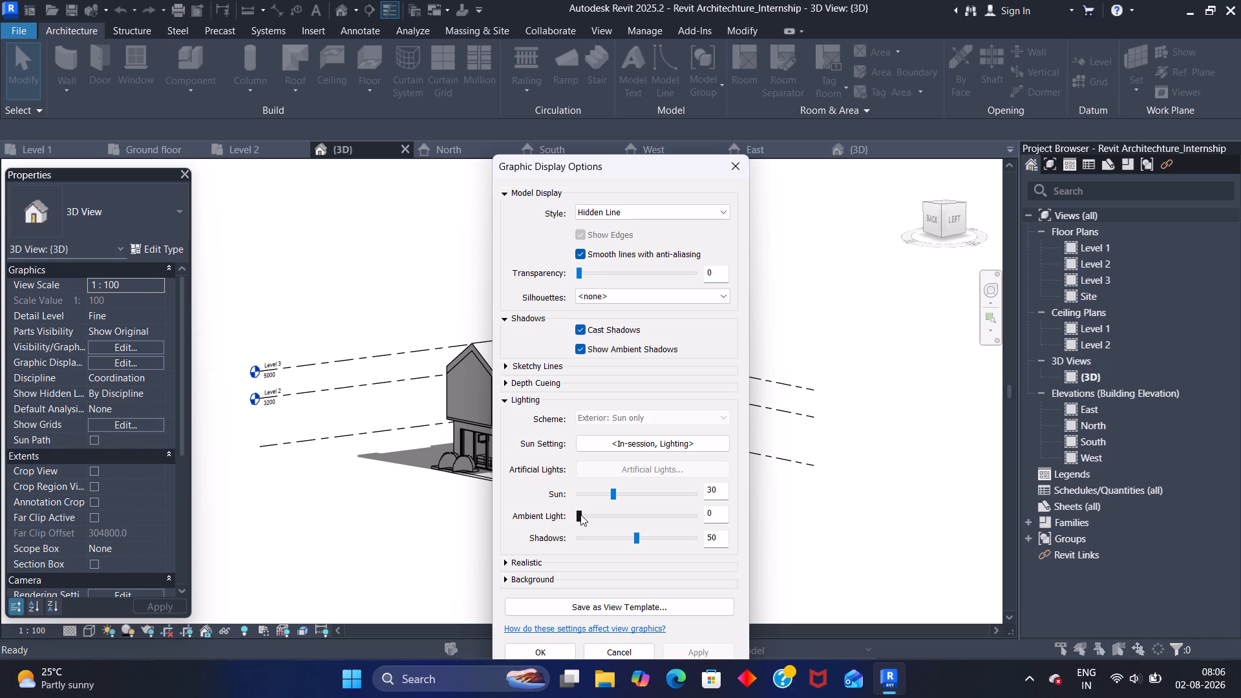
left_click_drag(582, 510, 597, 516)
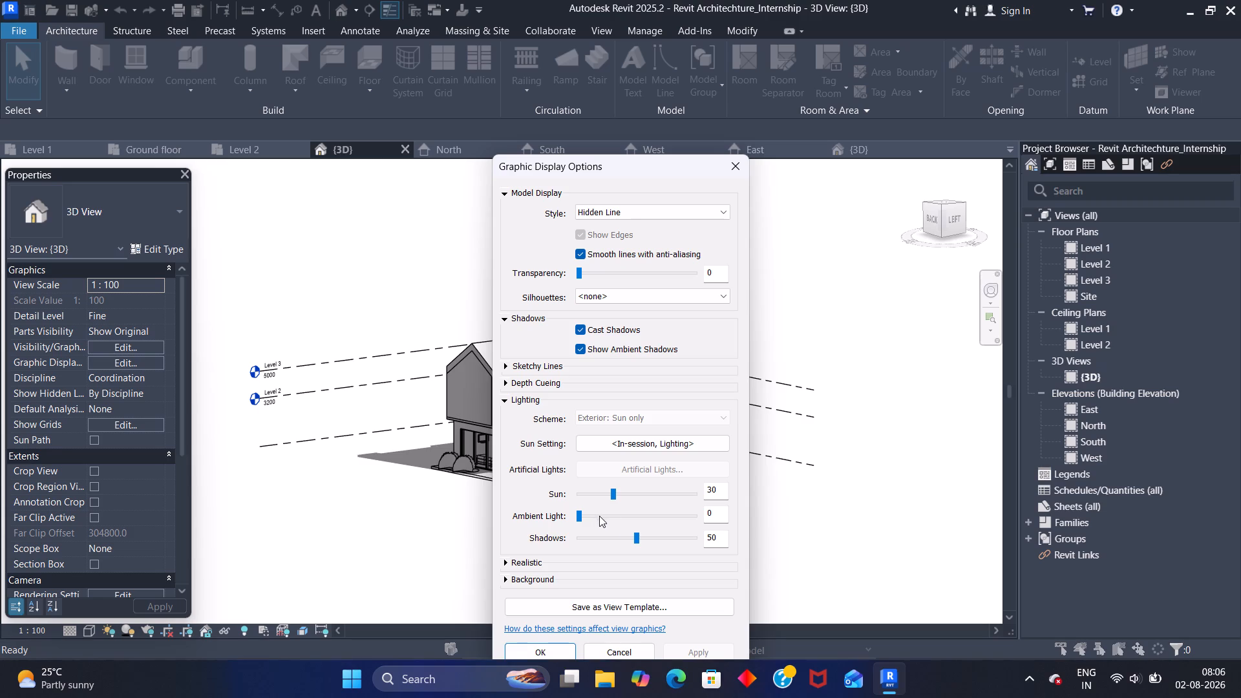
left_click(718, 514)
key("BackSpace")
type("40")
key("Return")
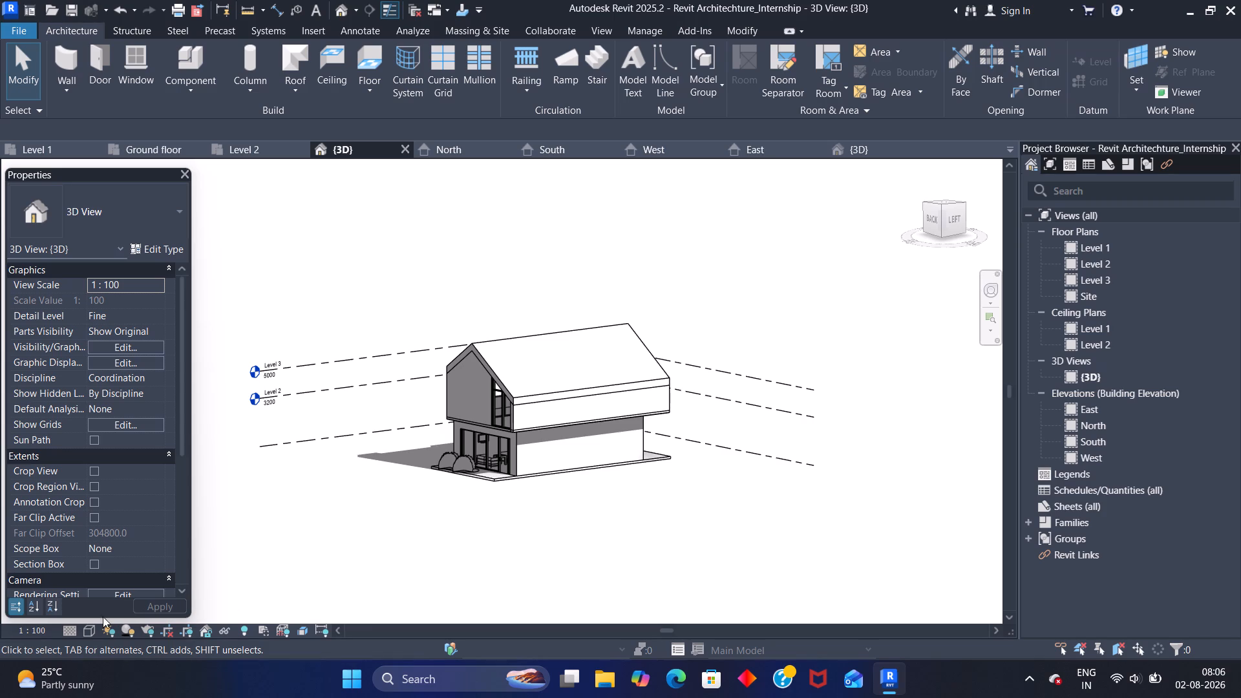
left_click(85, 627)
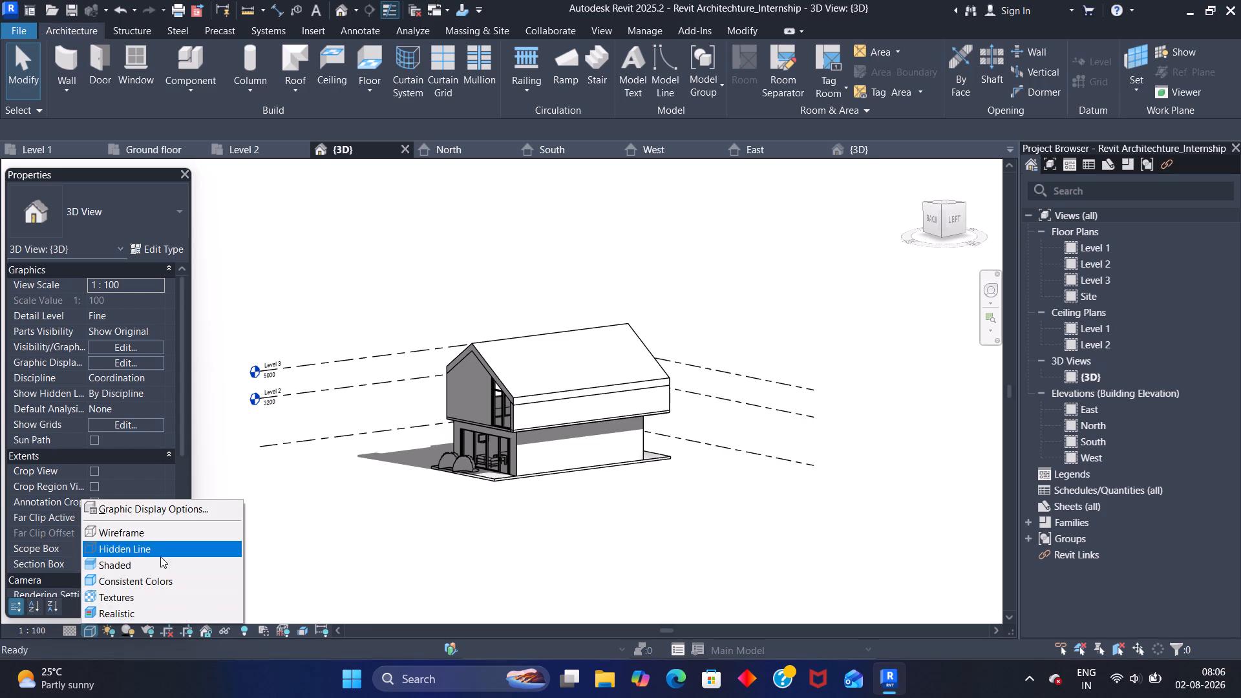
left_click(171, 511)
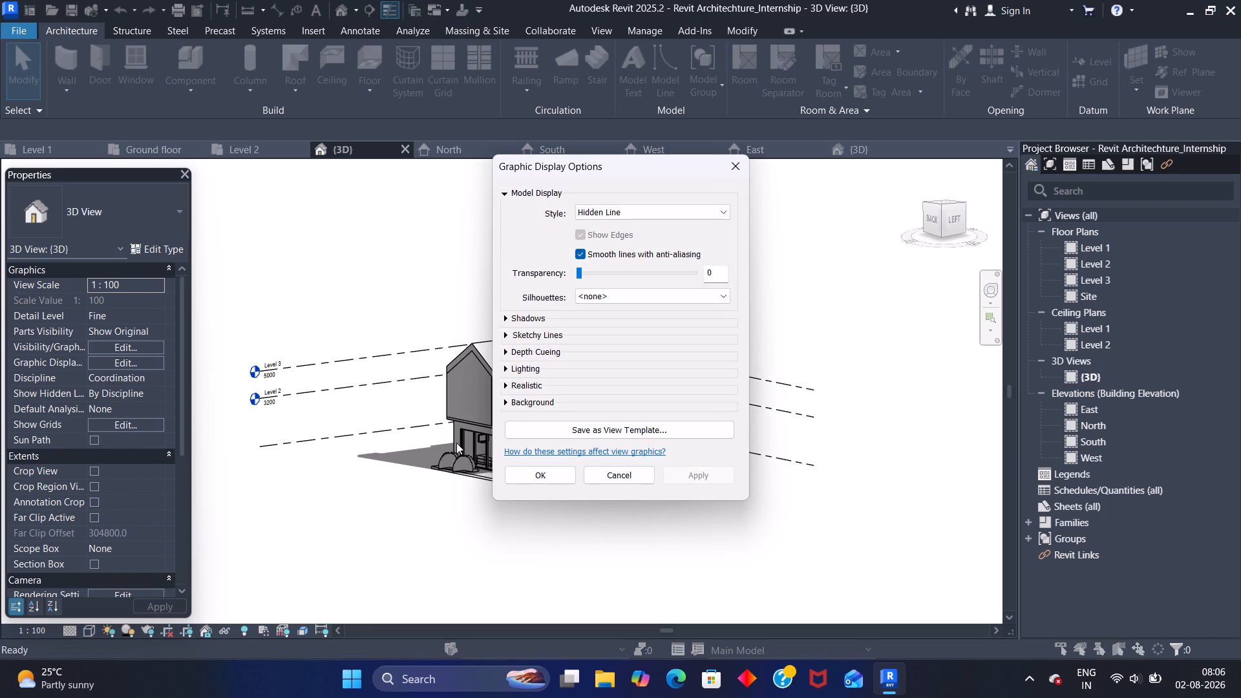
left_click(505, 368)
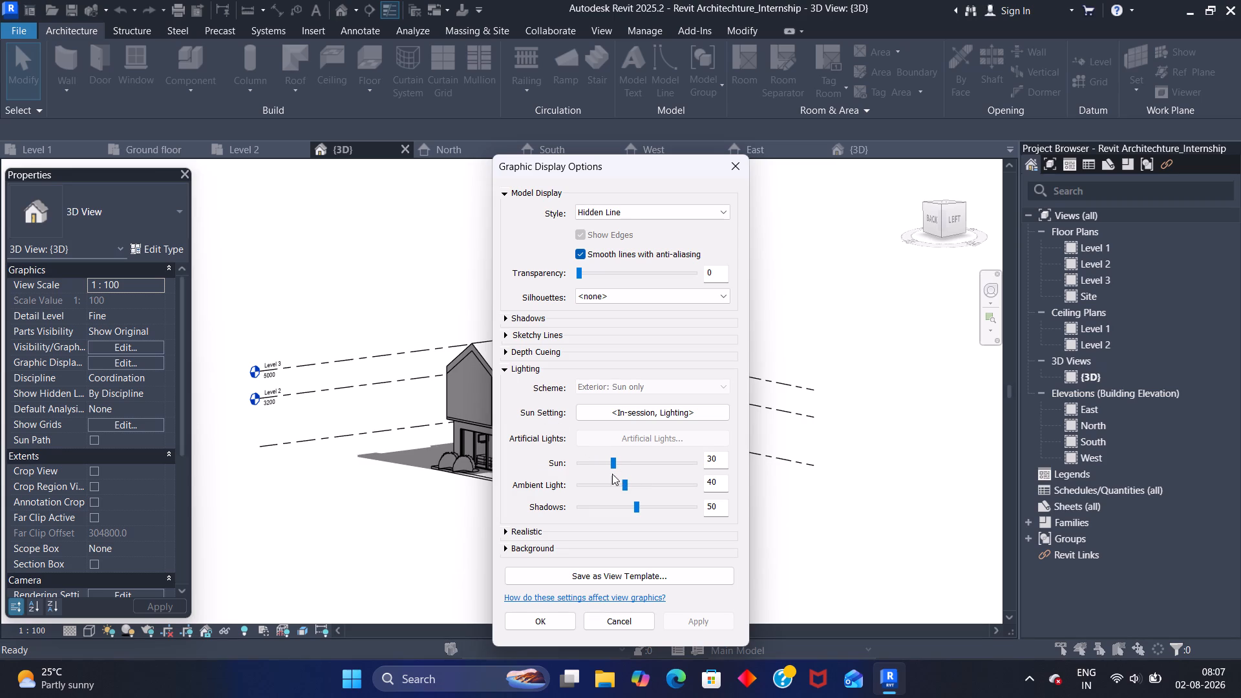
left_click(540, 622)
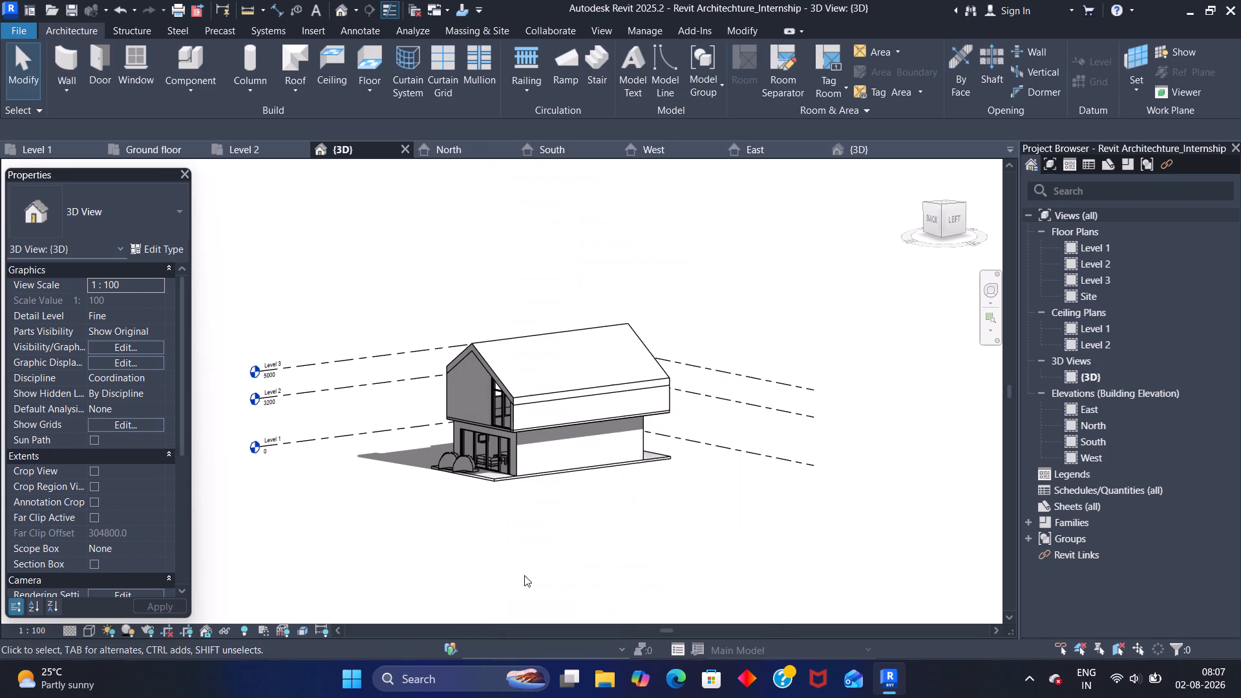
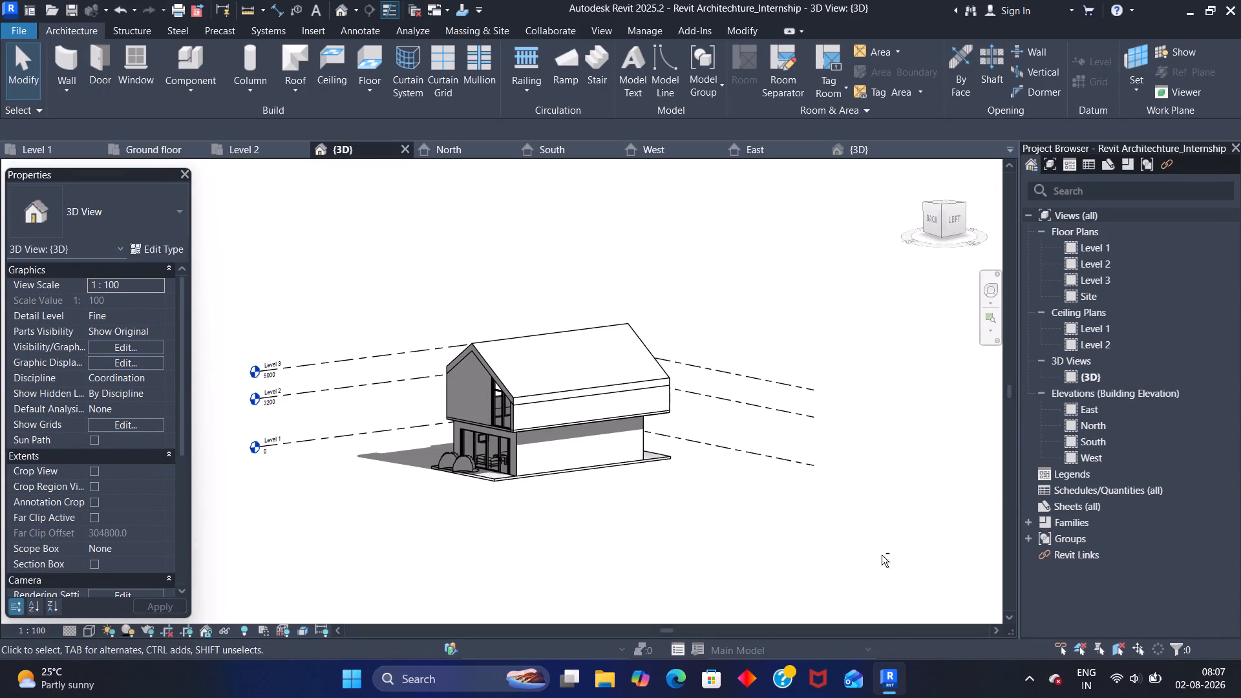
Examine the shadowed house in the Hidden Line 3D view, from its sides to the glazed ground-floor facade with the shrubs.
middle_click_drag(762, 539, 989, 509, "shift")
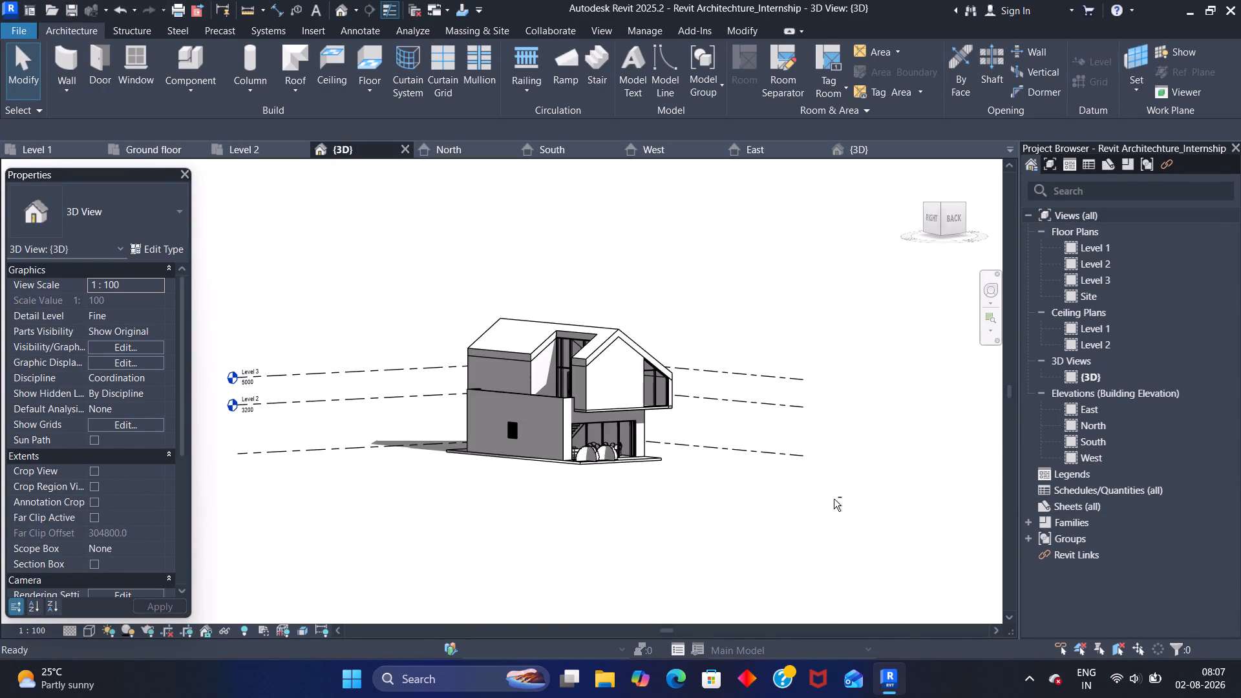
middle_click_drag(834, 500, 670, 540, "shift")
scroll(564, 514, "up", 2)
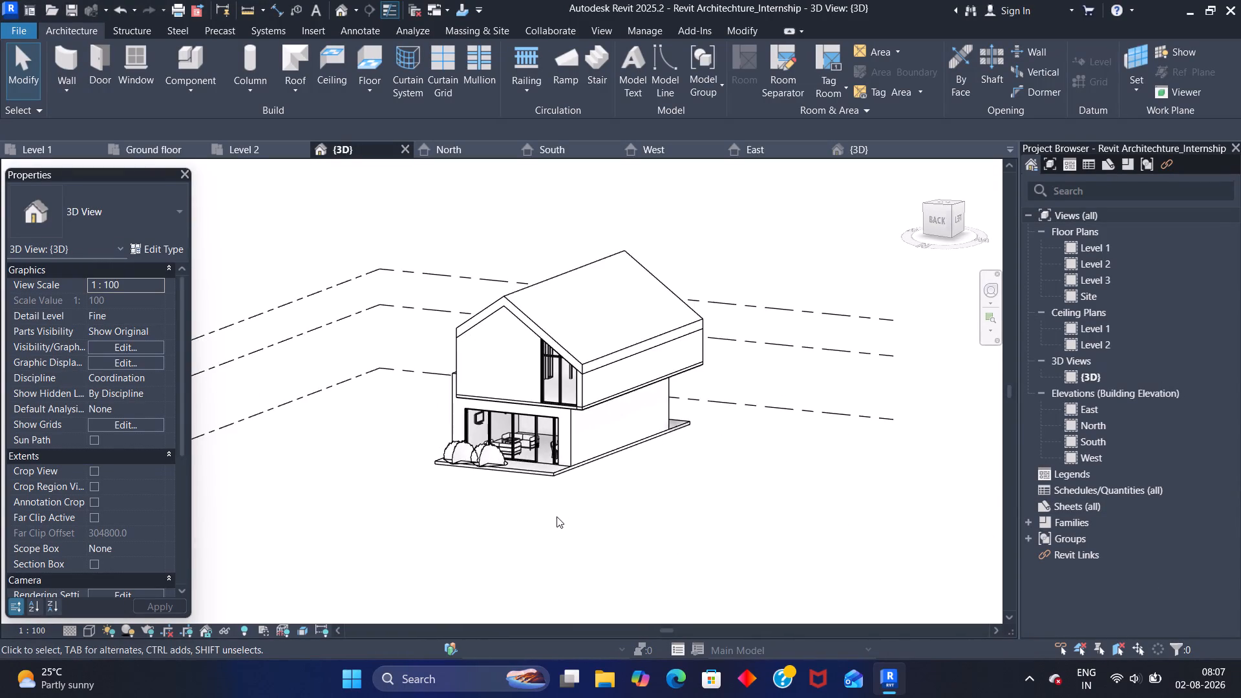
scroll(557, 516, "up", 3)
middle_click_drag(523, 502, 584, 516, "shift")
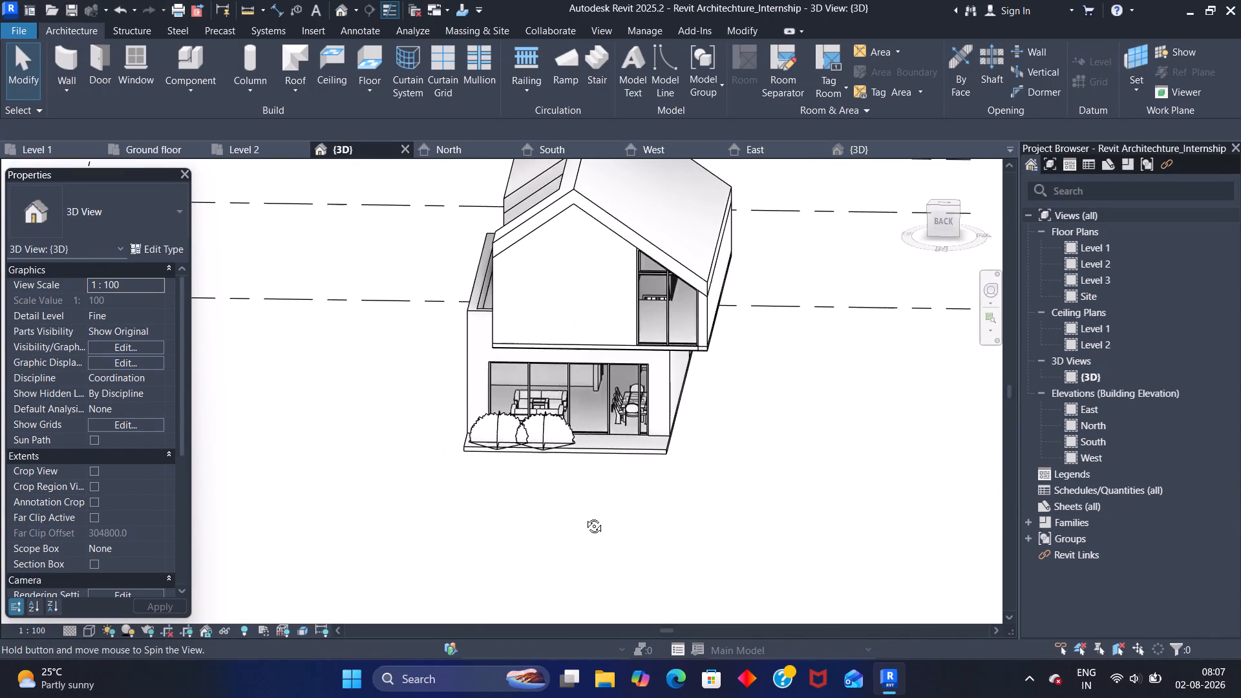
middle_click_drag(584, 516, 584, 516, "shift")
scroll(608, 503, "up", 5)
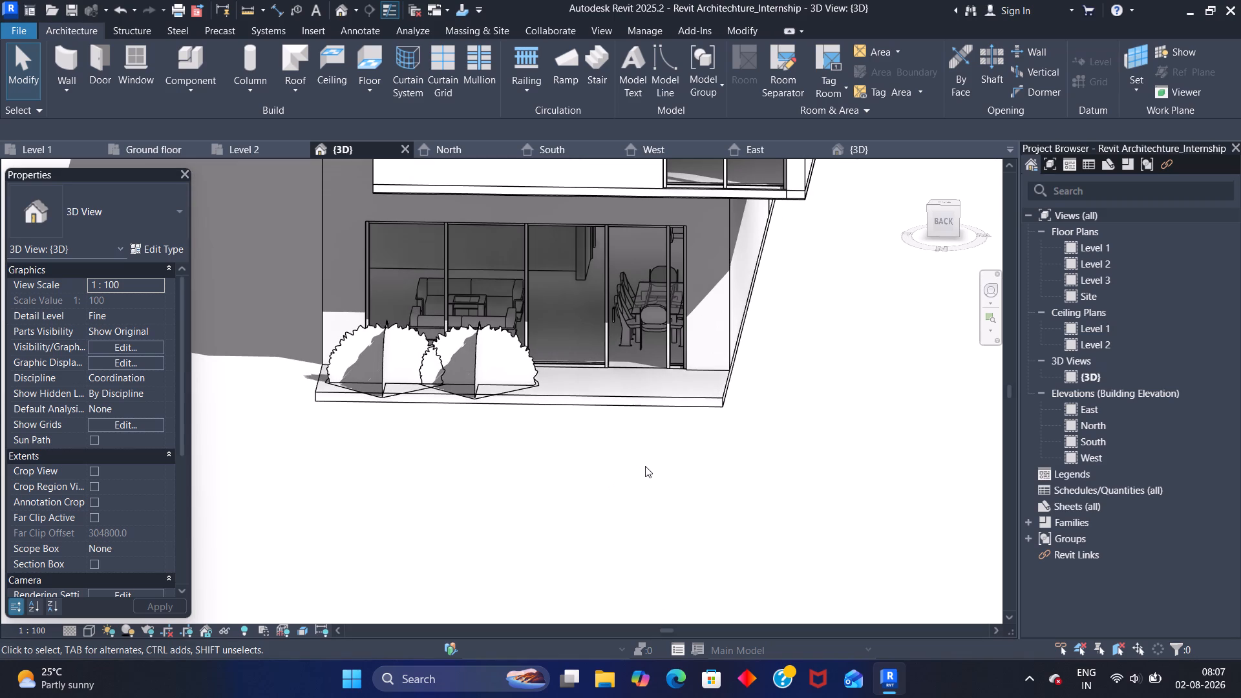
middle_click_drag(646, 465, 628, 481)
scroll(615, 472, "up", 2)
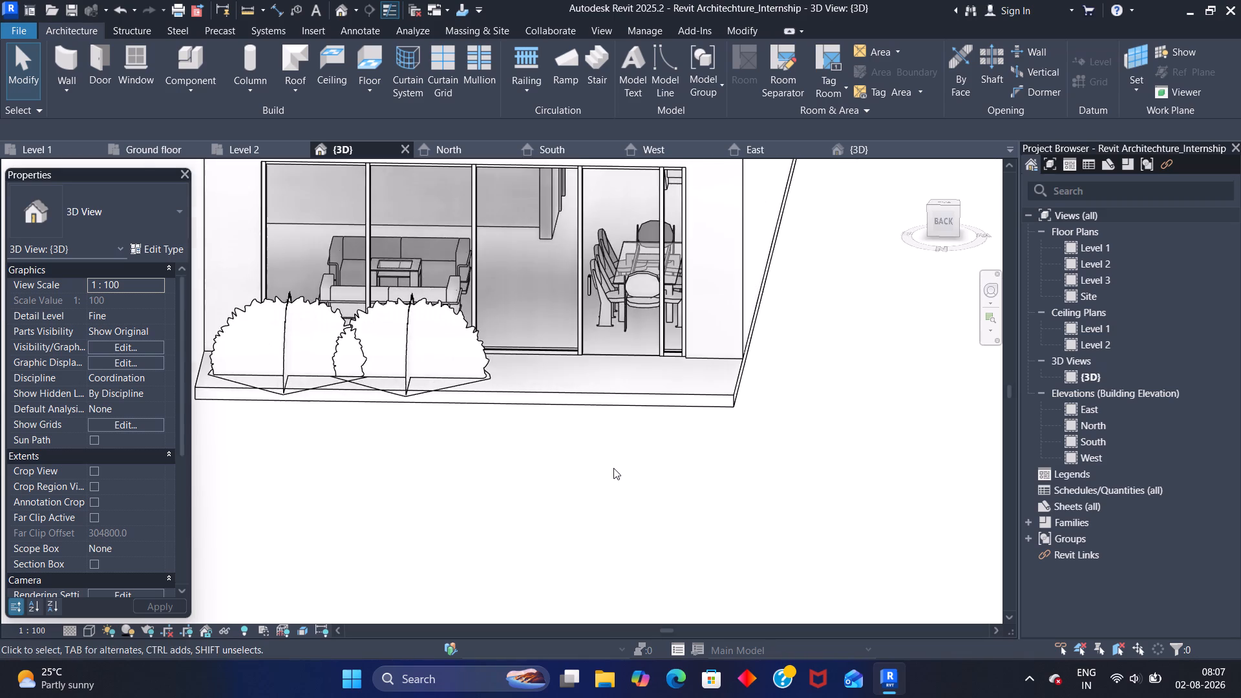
scroll(613, 468, "up", 1)
scroll(613, 468, "down", 4)
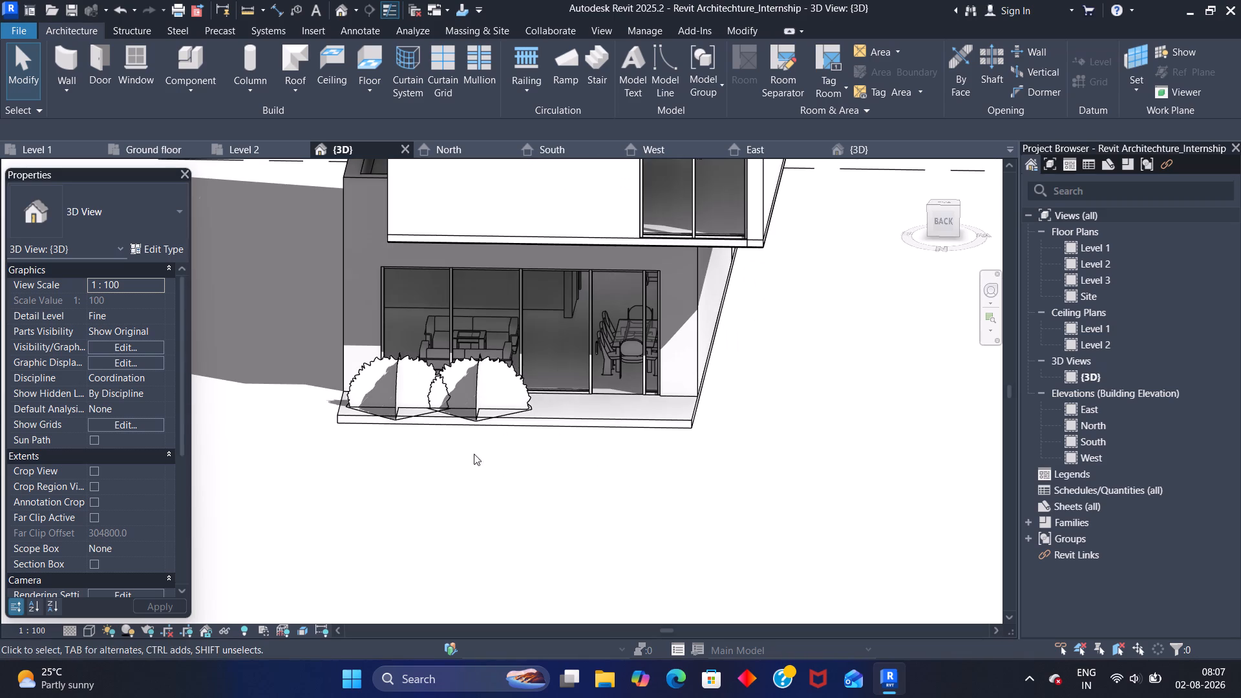
Change the 3D view's visual style to Realistic.
left_click(88, 632)
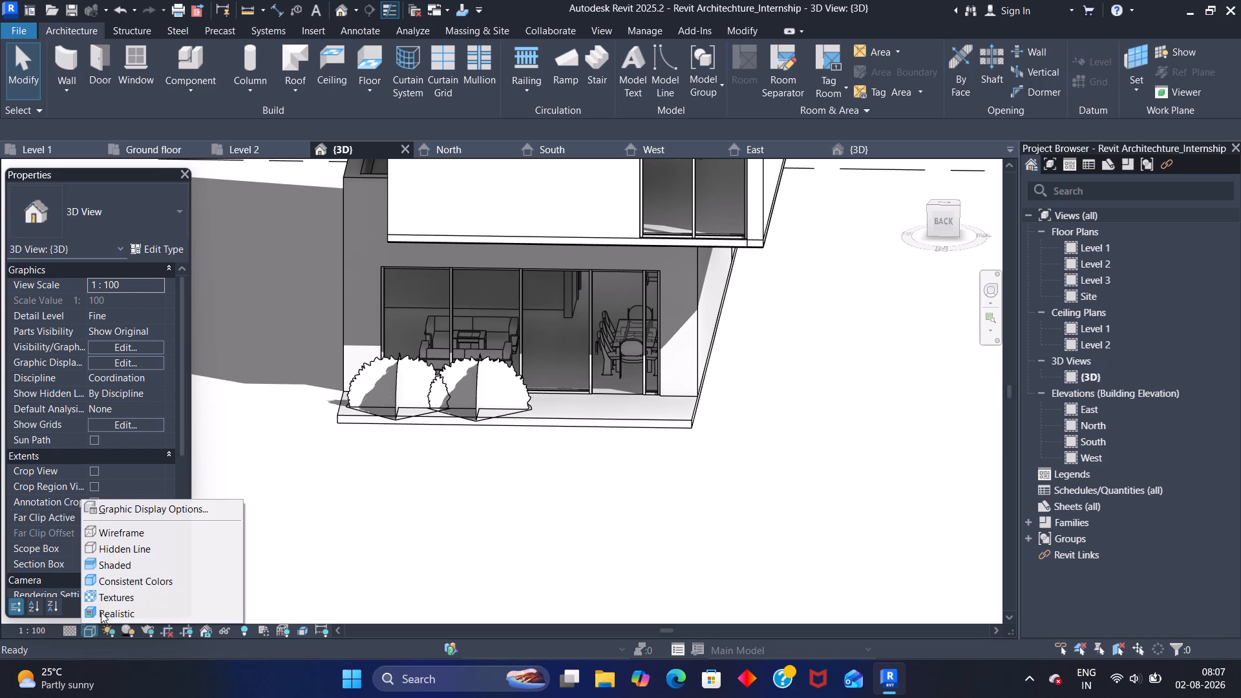
left_click(101, 611)
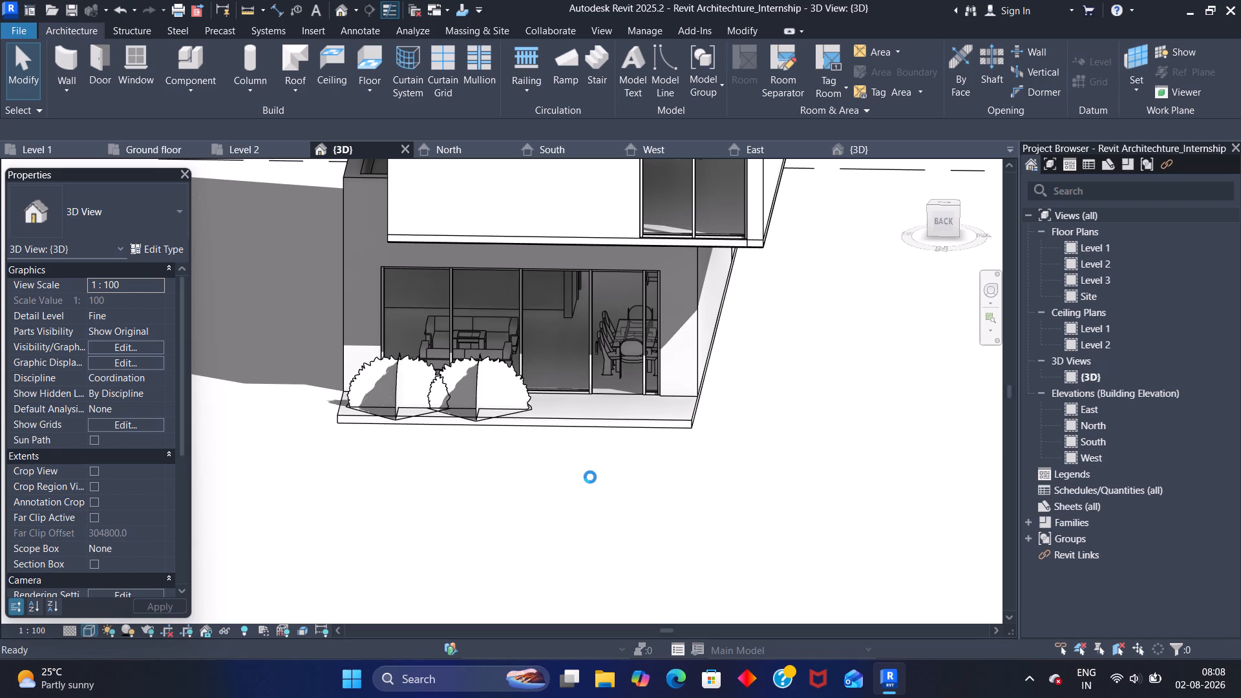
Inspect the house's materials, glazing, balcony and planting from all sides in the Realistic 3D view.
middle_click_drag(631, 476, 620, 507)
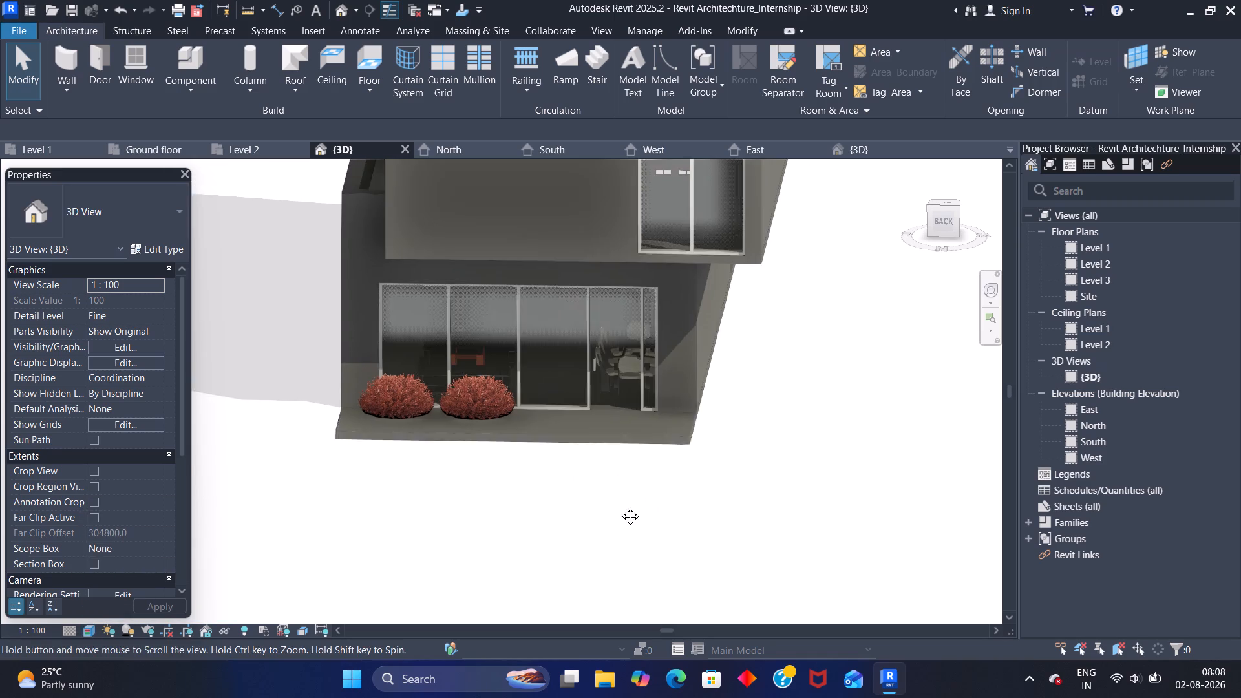
middle_click_drag(620, 507, 524, 605)
scroll(535, 595, "down", 1)
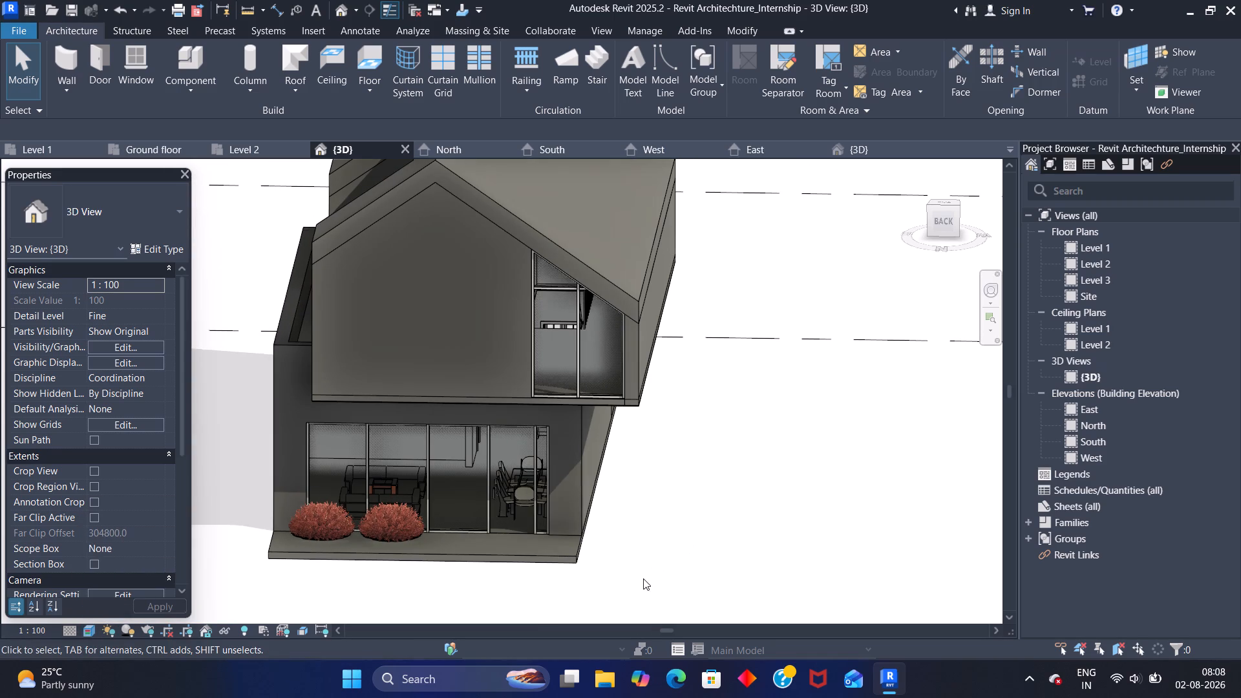
middle_click_drag(639, 582, 617, 490, "shift")
middle_click_drag(600, 527, 592, 555)
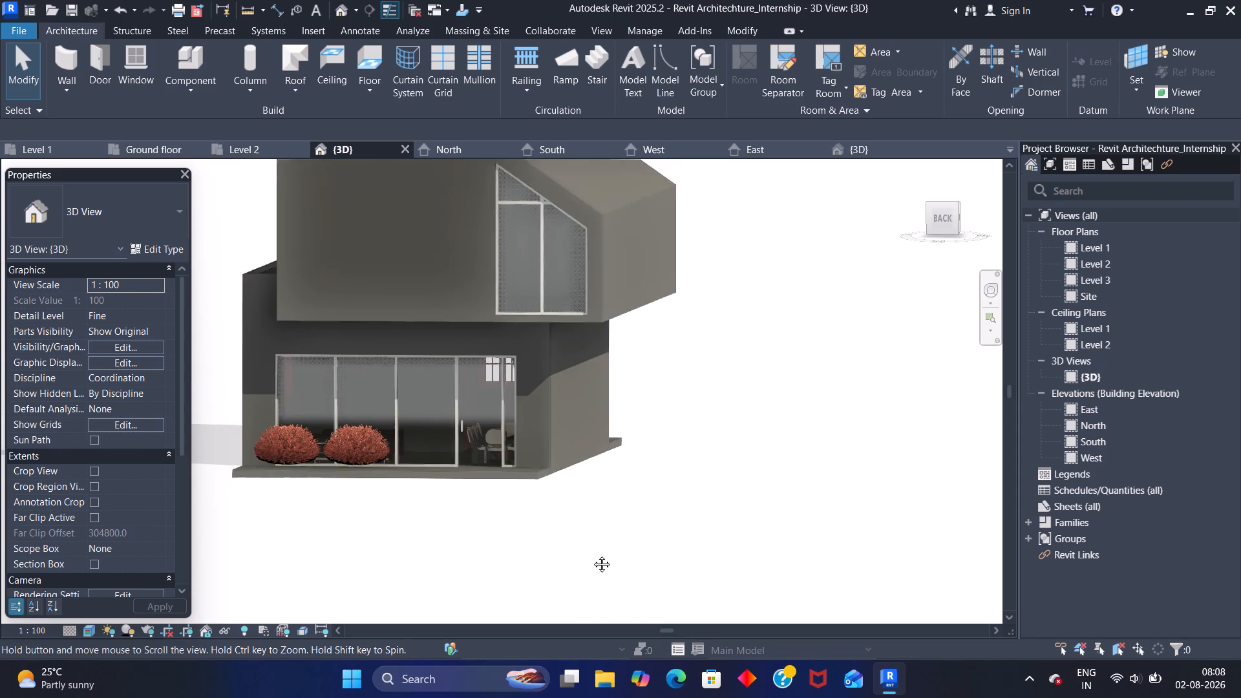
middle_click_drag(592, 555, 520, 628)
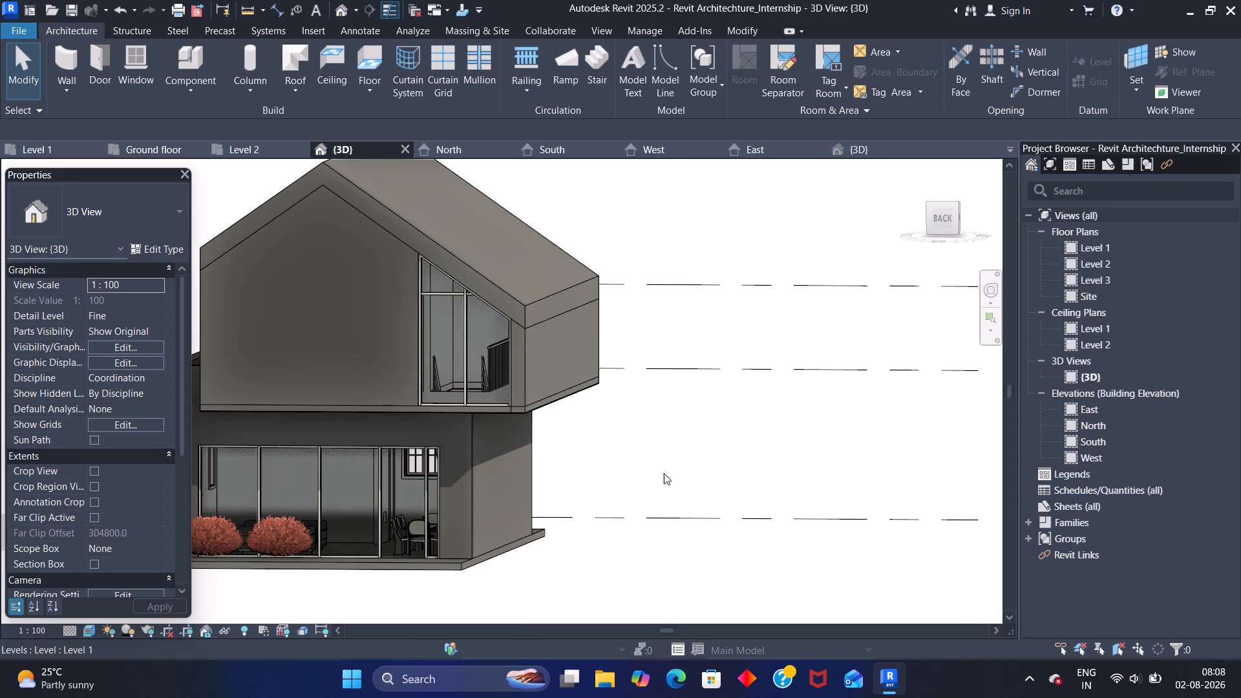
middle_click_drag(679, 471, 444, 489, "shift")
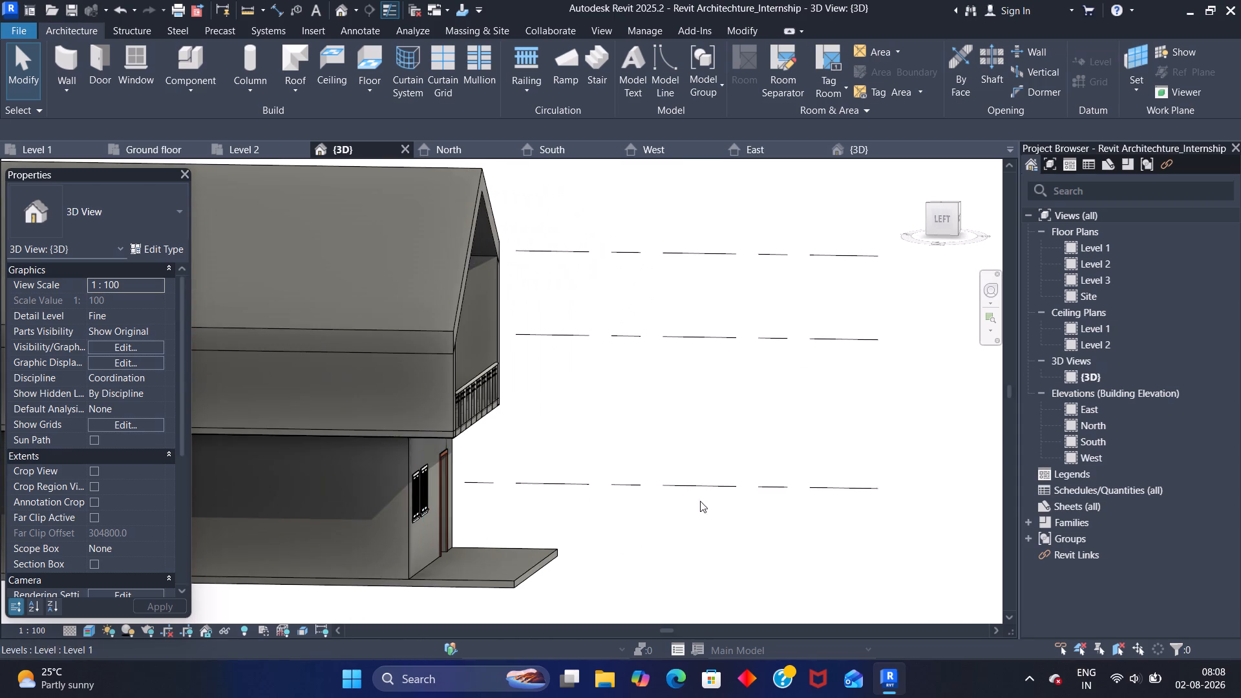
middle_click_drag(728, 492, 552, 521, "shift")
middle_click_drag(586, 480, 804, 497)
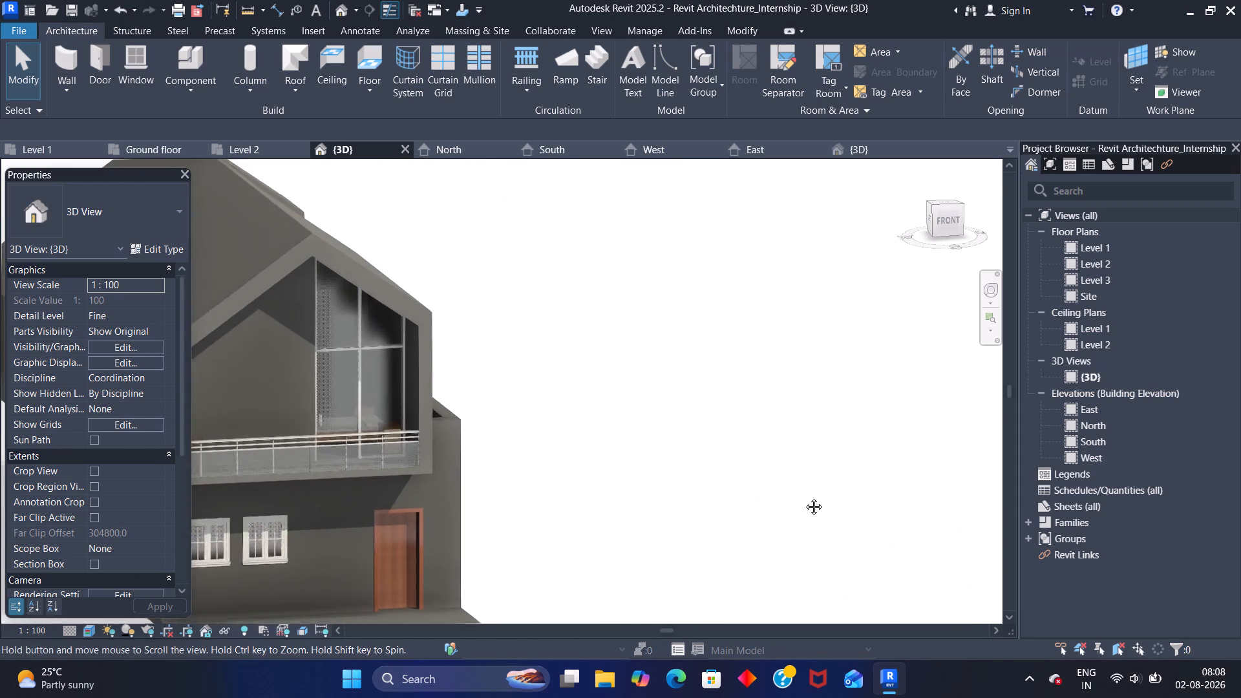
middle_click_drag(804, 497, 943, 457)
scroll(890, 456, "down", 3)
middle_click_drag(832, 465, 815, 467, "shift")
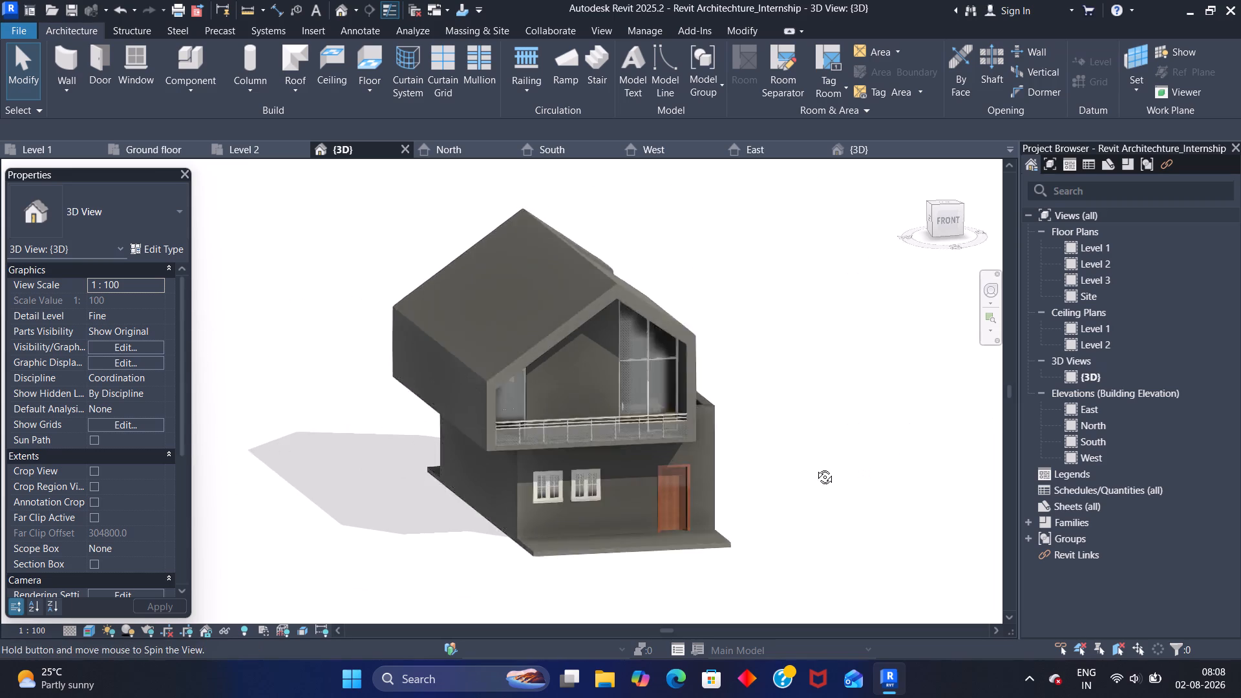
middle_click_drag(815, 467, 540, 462, "shift")
scroll(540, 462, "down", 1)
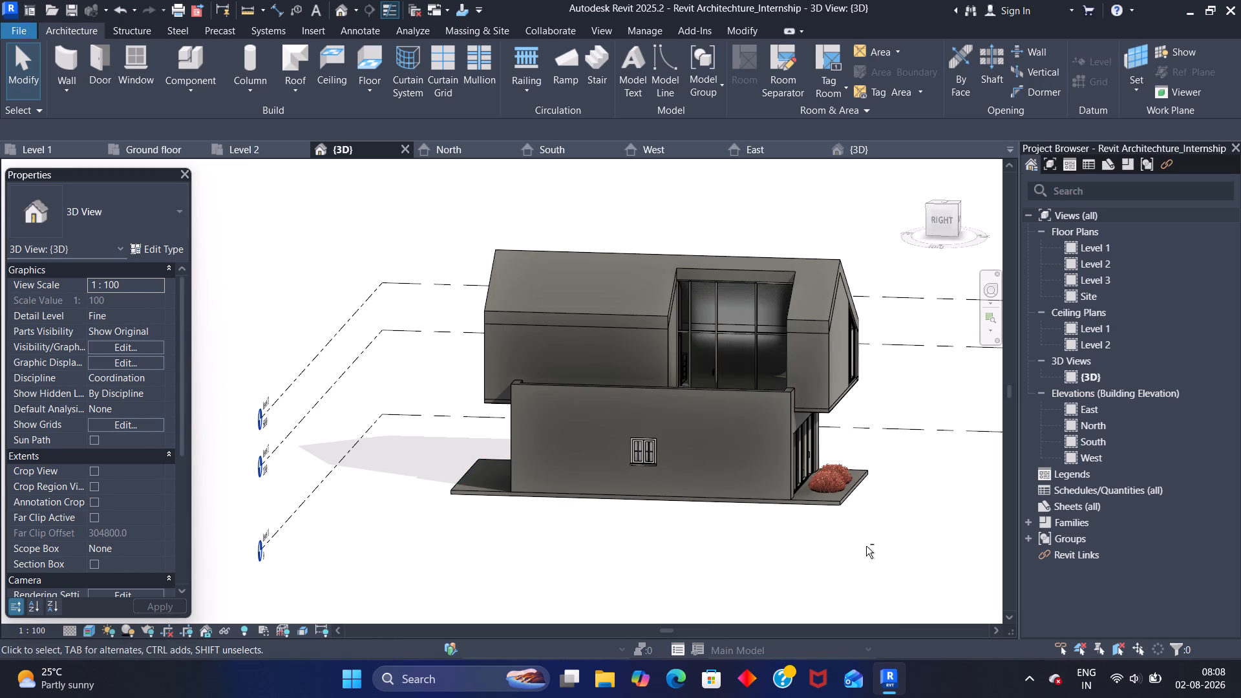
middle_click_drag(863, 535, 682, 503, "shift")
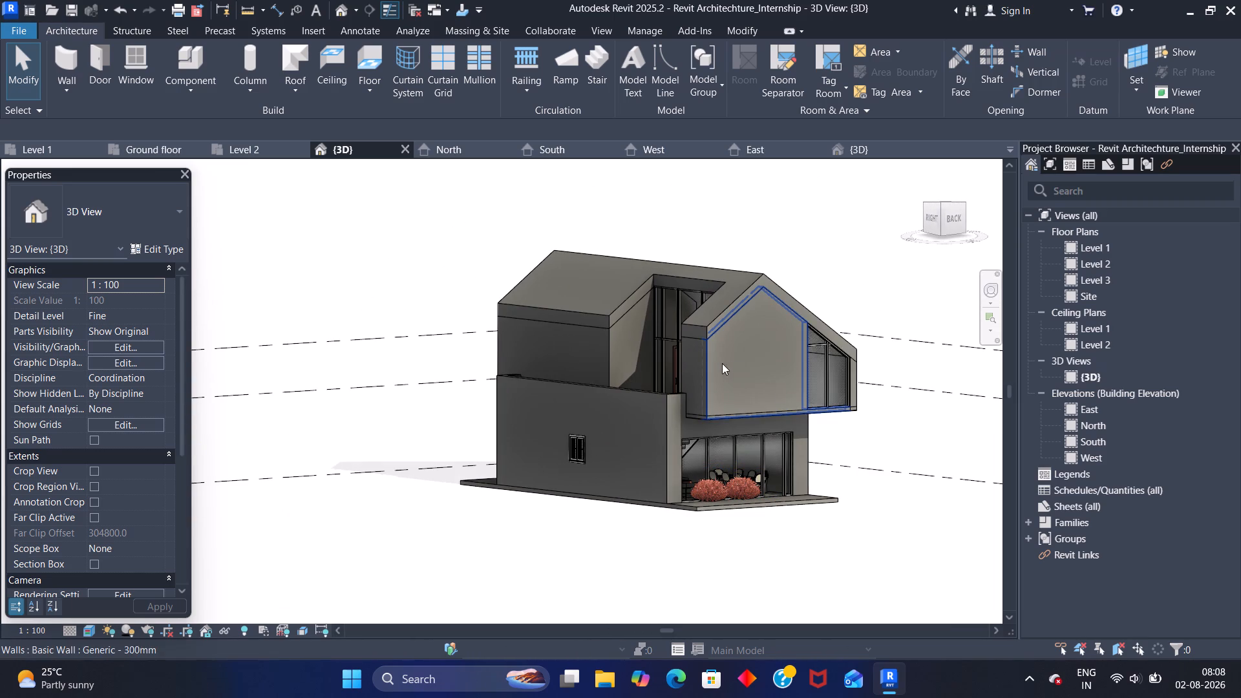
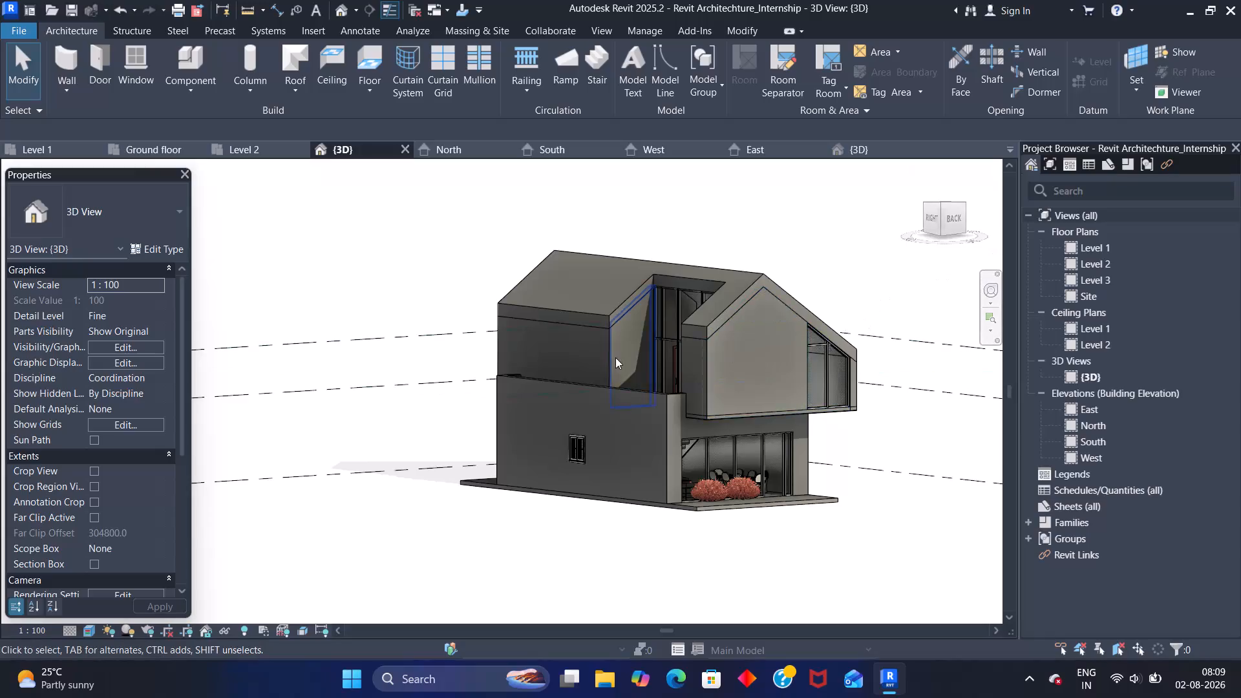
Examine the side wall, recessed terrace glazing and back facade of the Realistic 3D view at close range.
scroll(601, 392, "up", 6)
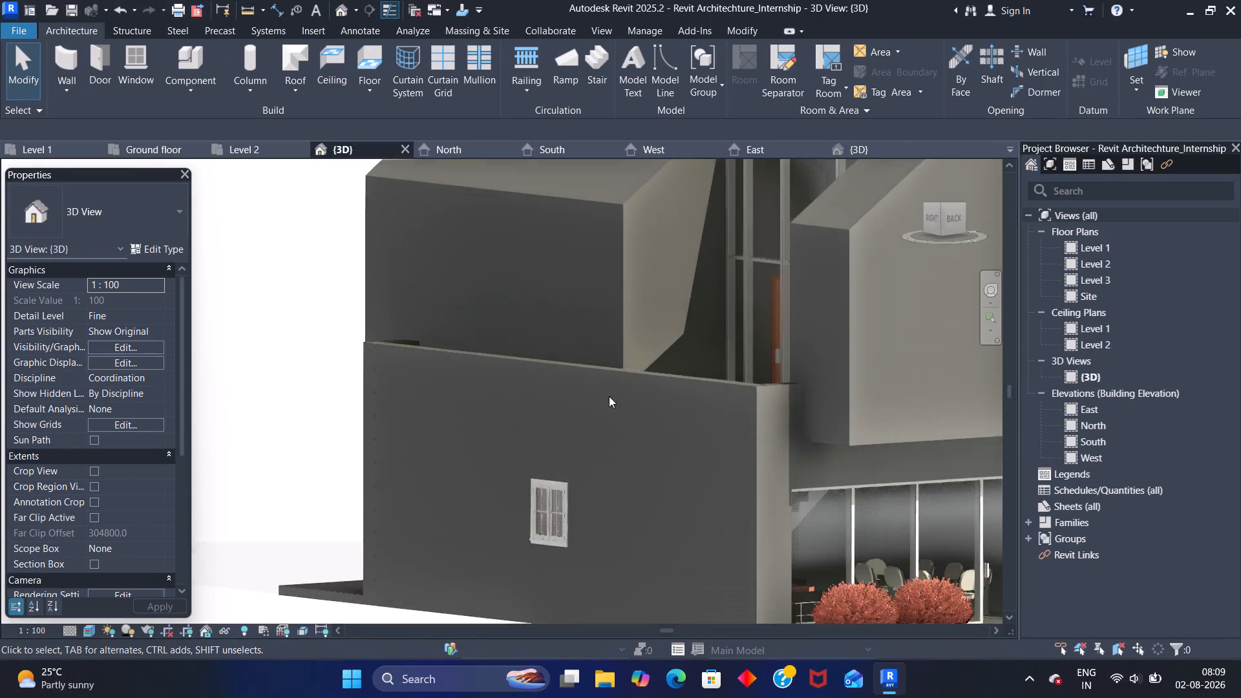
scroll(609, 396, "up", 3)
scroll(614, 392, "down", 2)
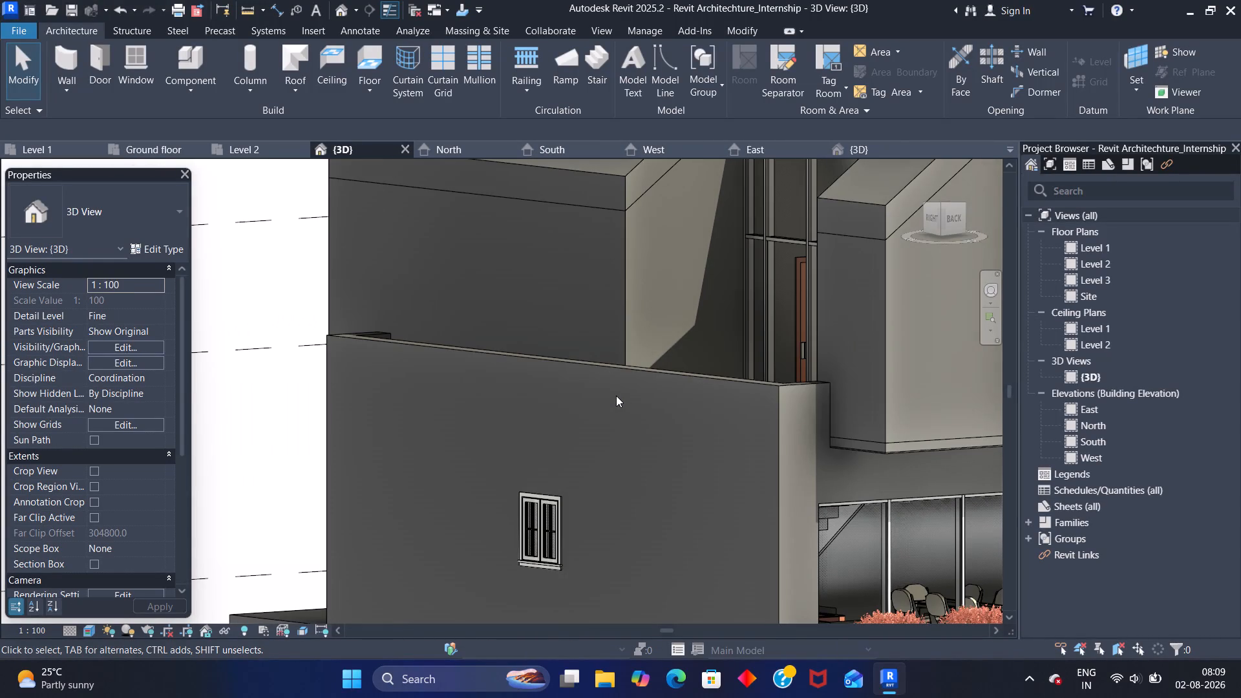
middle_click_drag(627, 396, 714, 417, "shift")
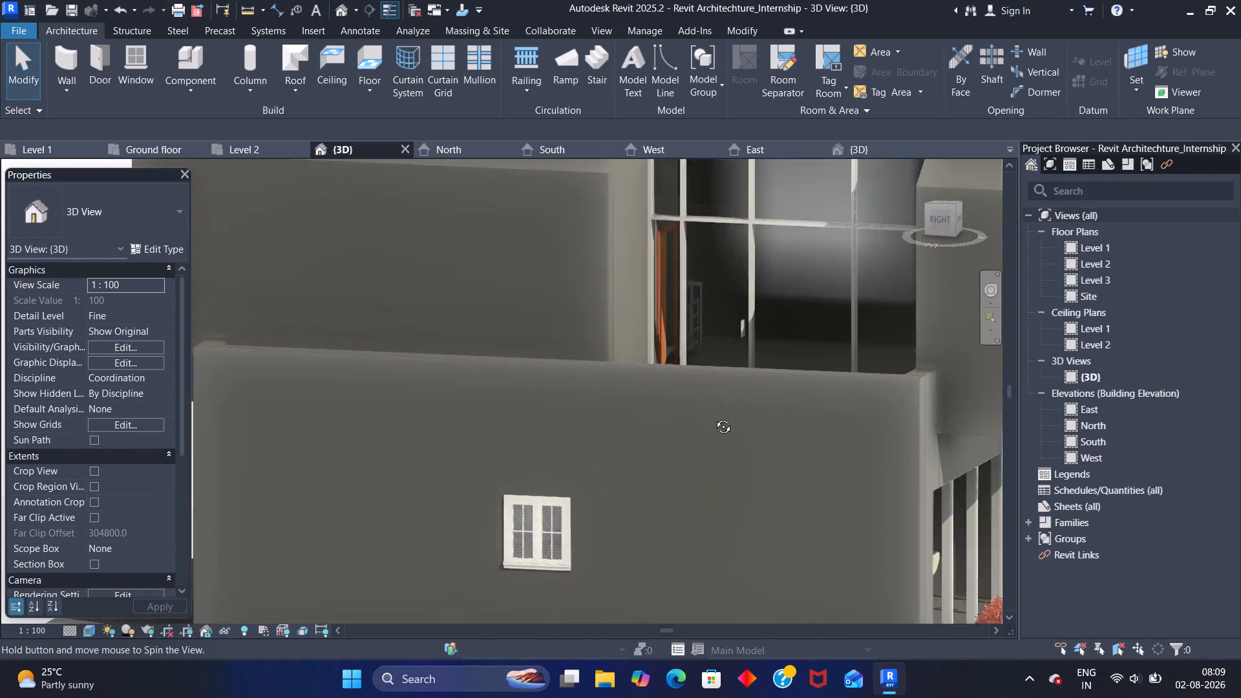
middle_click_drag(714, 417, 798, 543, "shift")
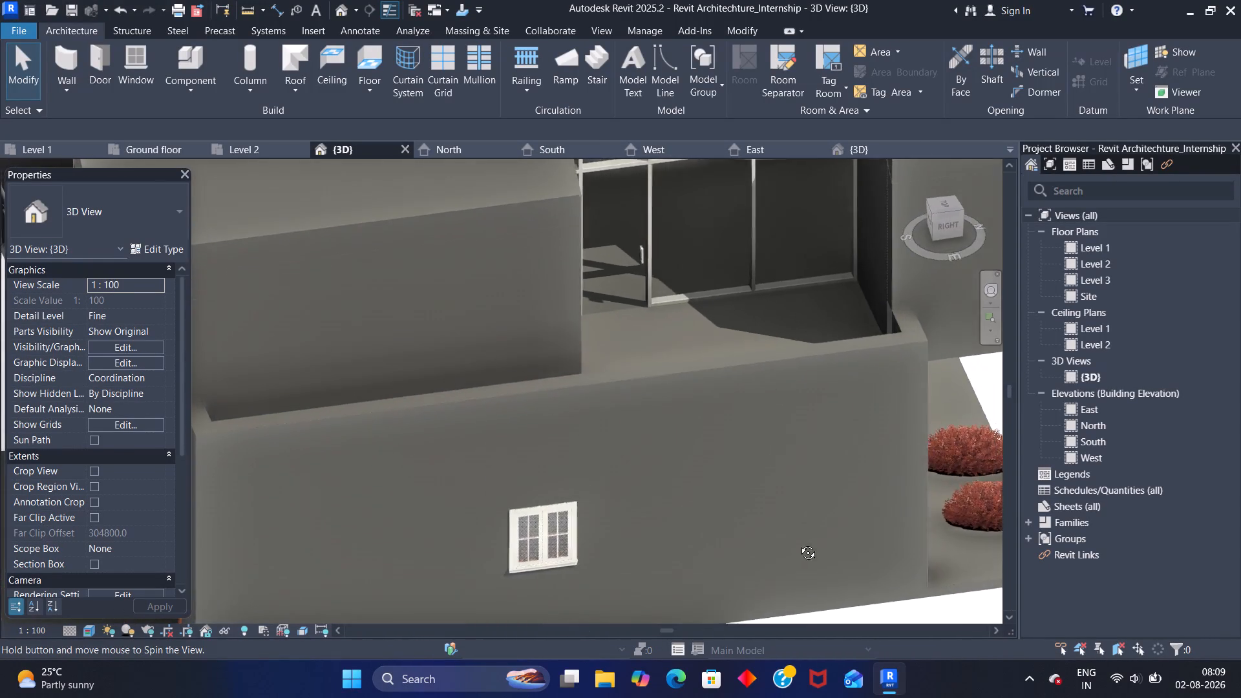
middle_click_drag(798, 543, 509, 401, "shift")
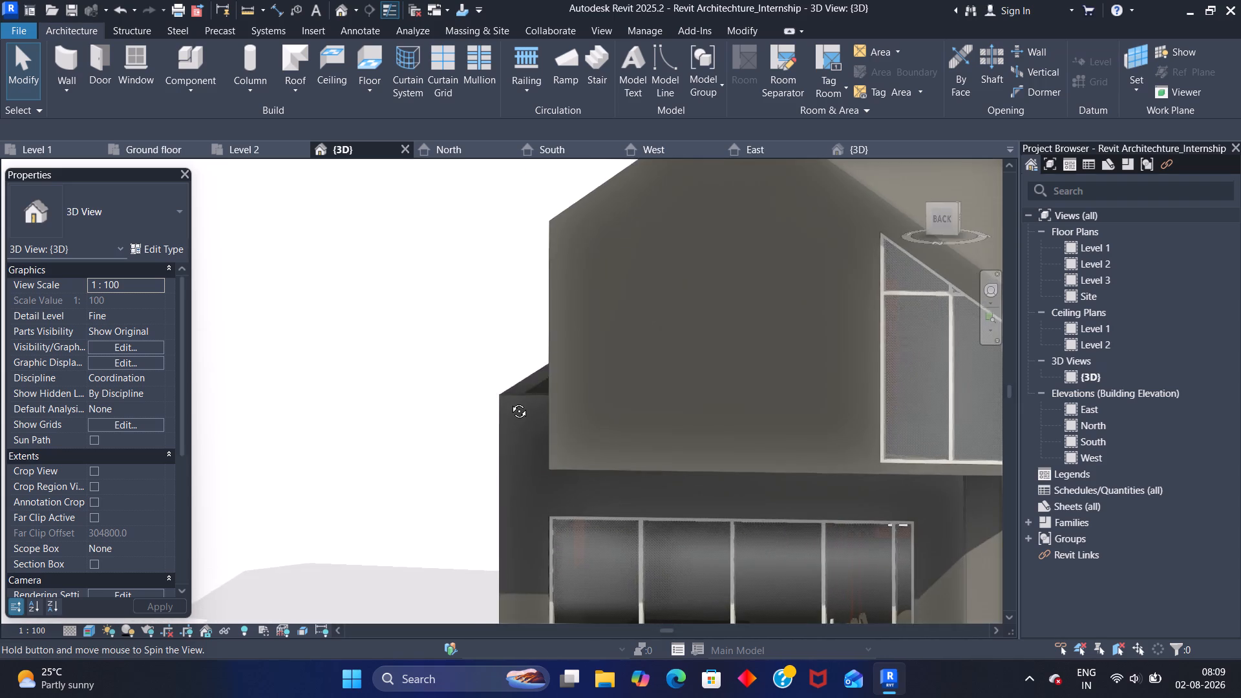
middle_click_drag(509, 401, 486, 390, "shift")
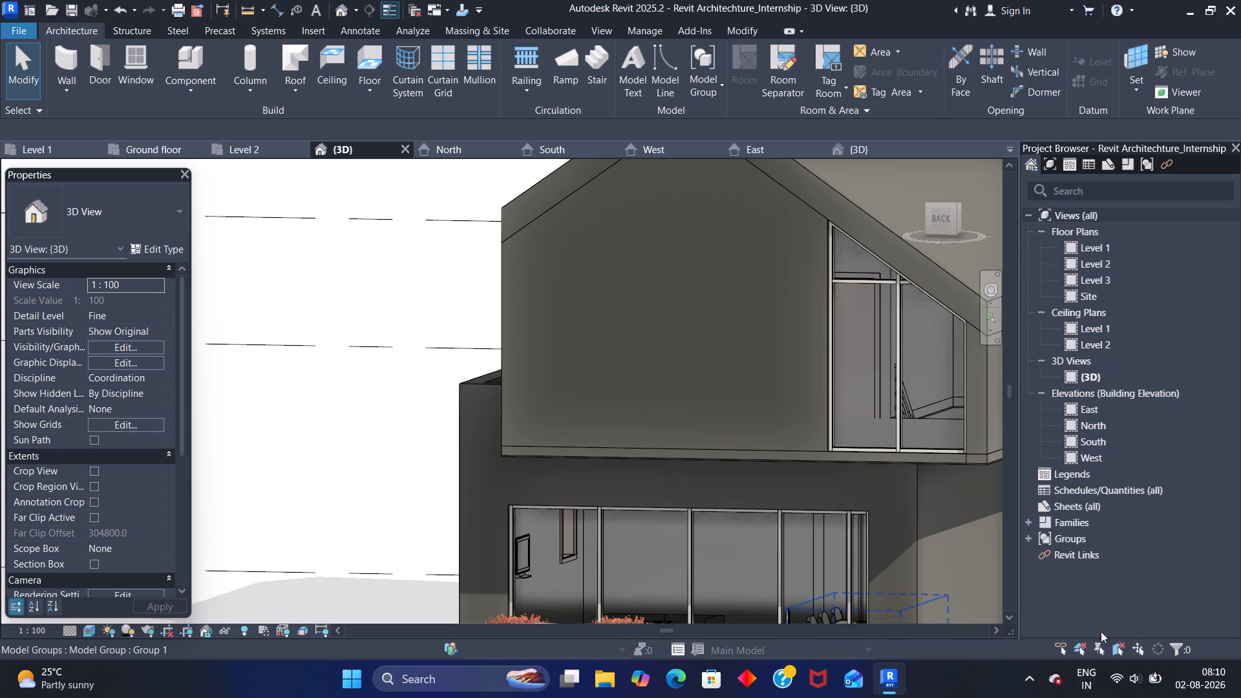
middle_click_drag(957, 511, 854, 492, "shift")
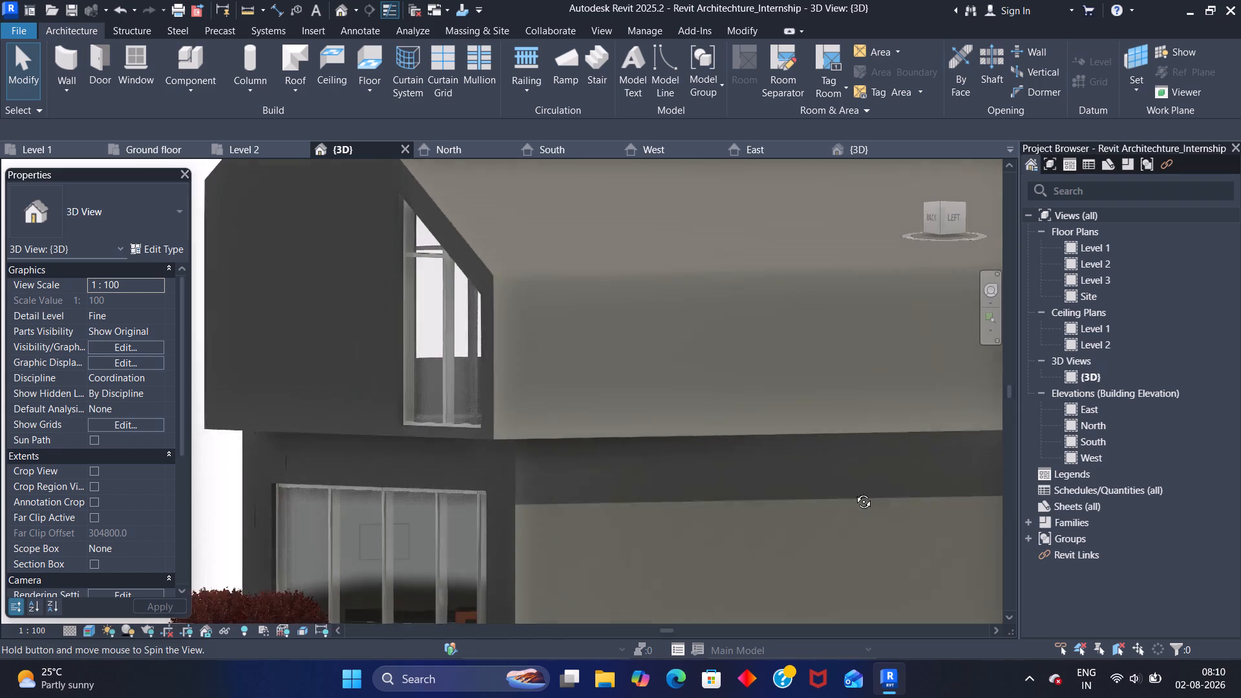
middle_click_drag(854, 492, 860, 491, "shift")
scroll(600, 424, "up", 5)
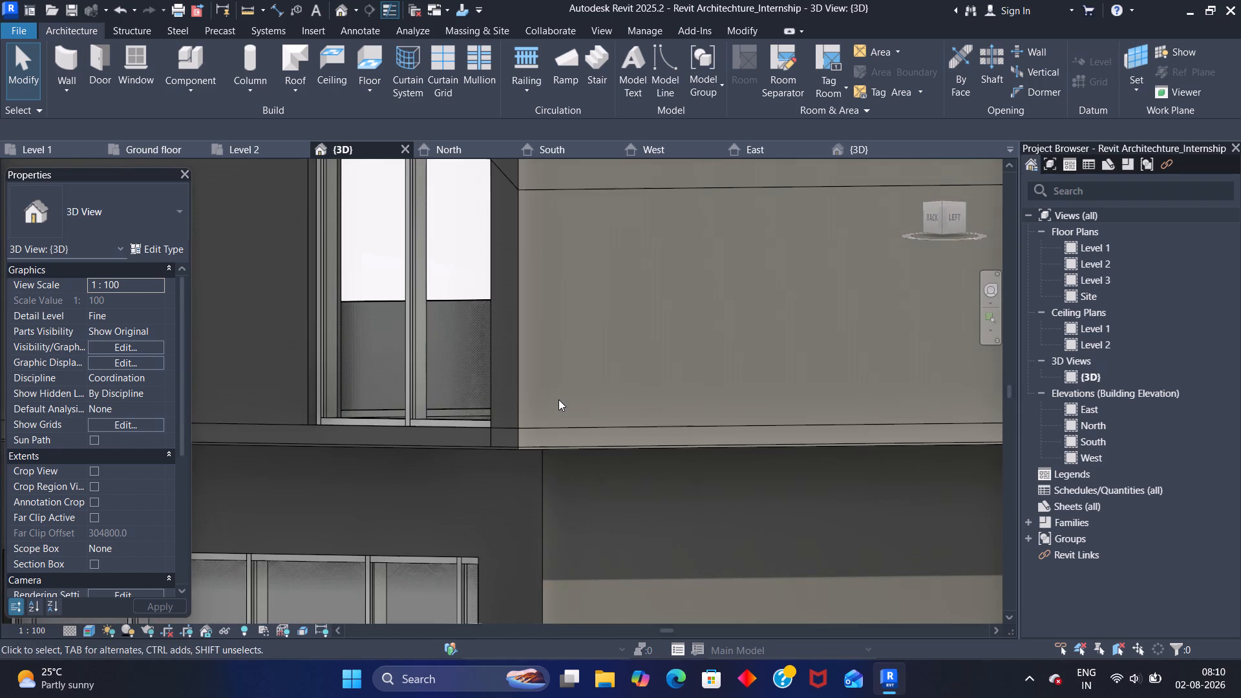
middle_click_drag(562, 397, 845, 440)
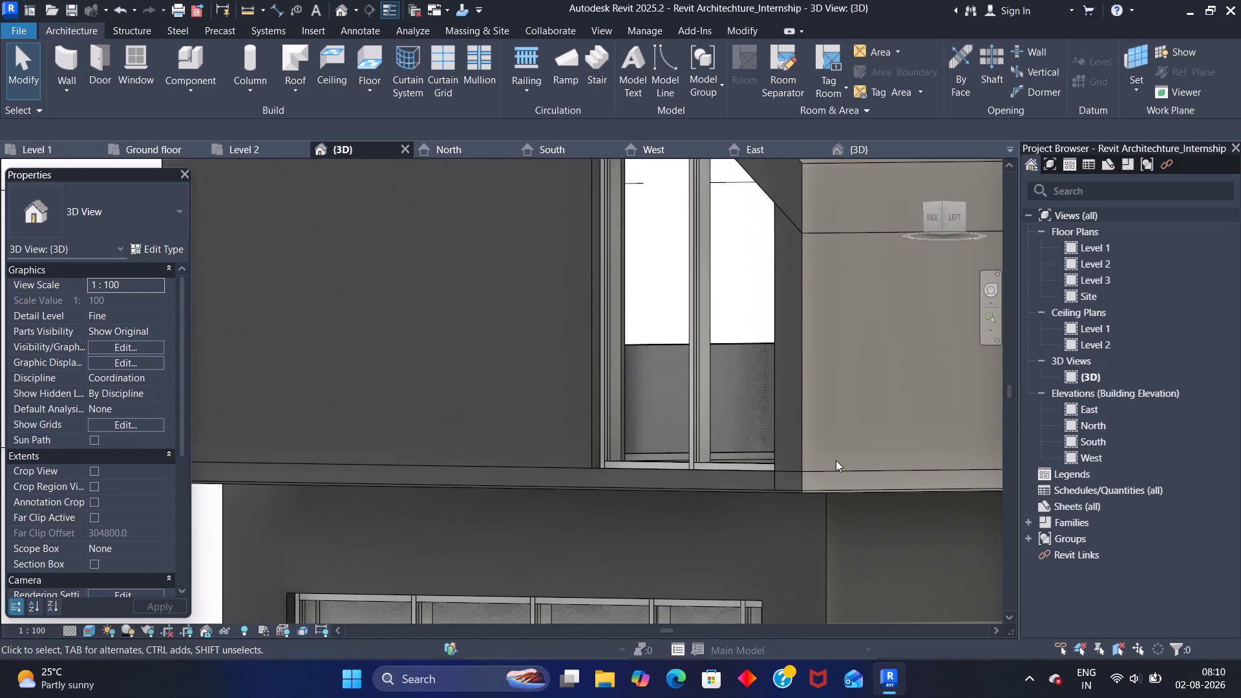
scroll(836, 460, "down", 4)
middle_click_drag(844, 447, 917, 468, "shift")
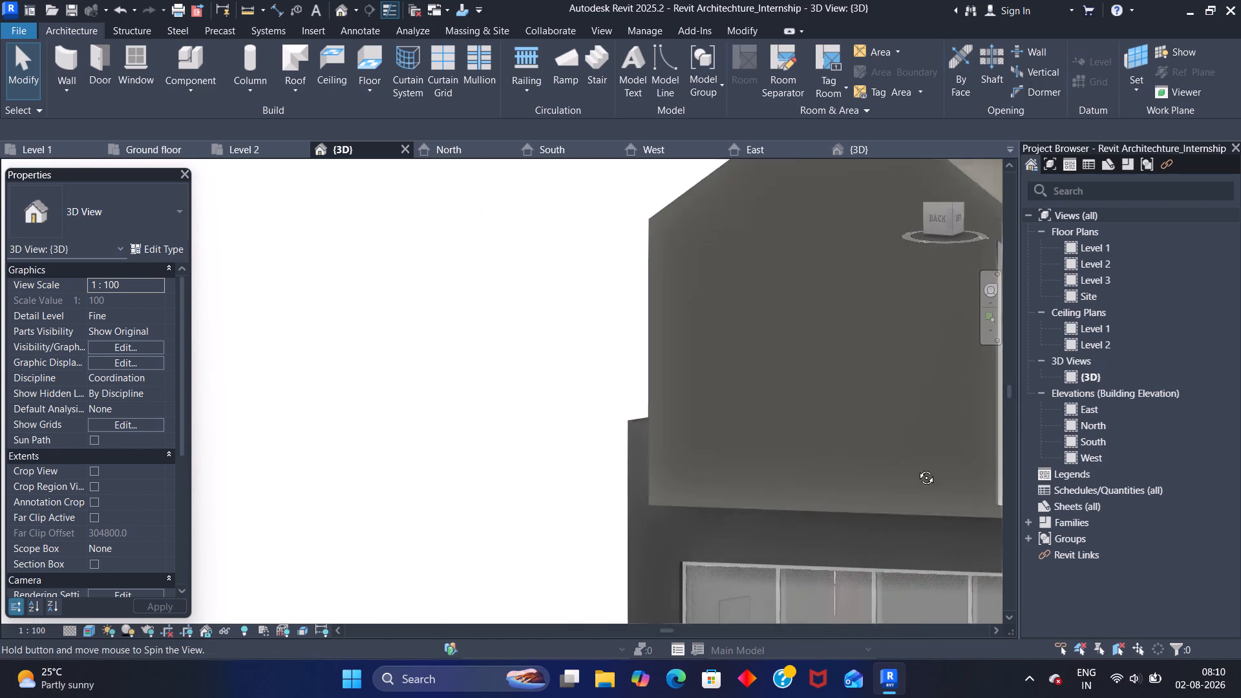
middle_click_drag(917, 468, 896, 444, "shift")
middle_click_drag(833, 412, 875, 435)
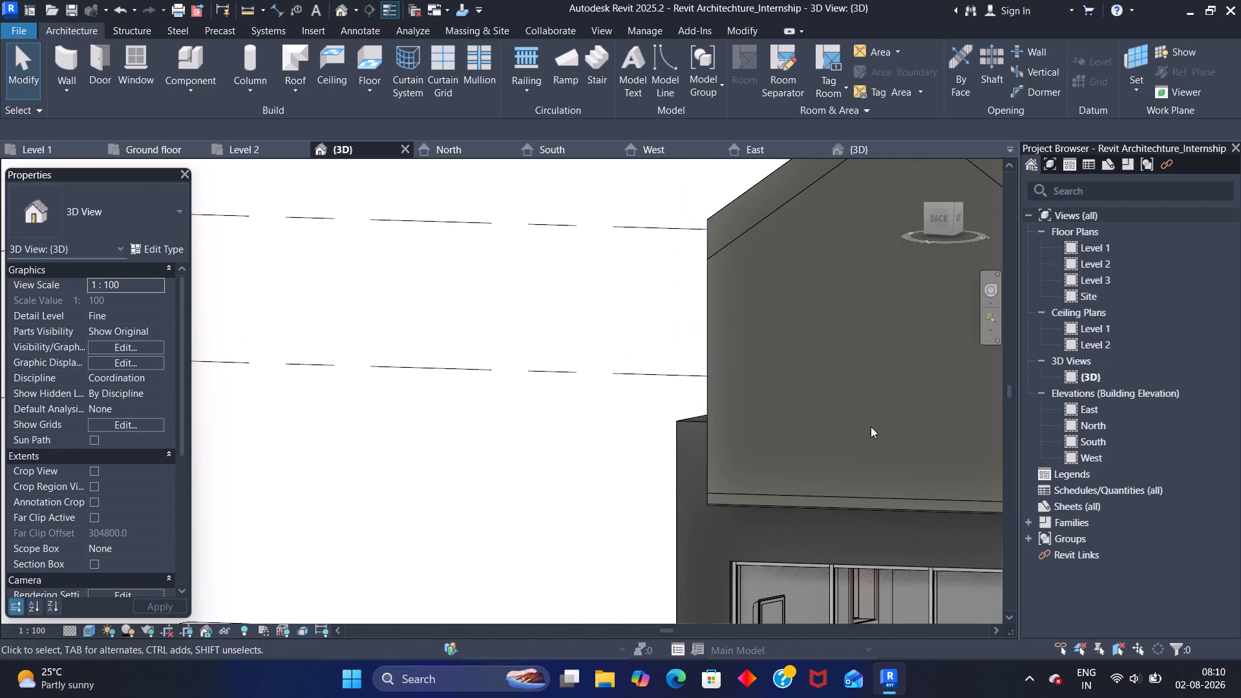
Examine the whole house from the back, side and front, including the balcony, entrance door and terrace.
scroll(821, 424, "down", 8)
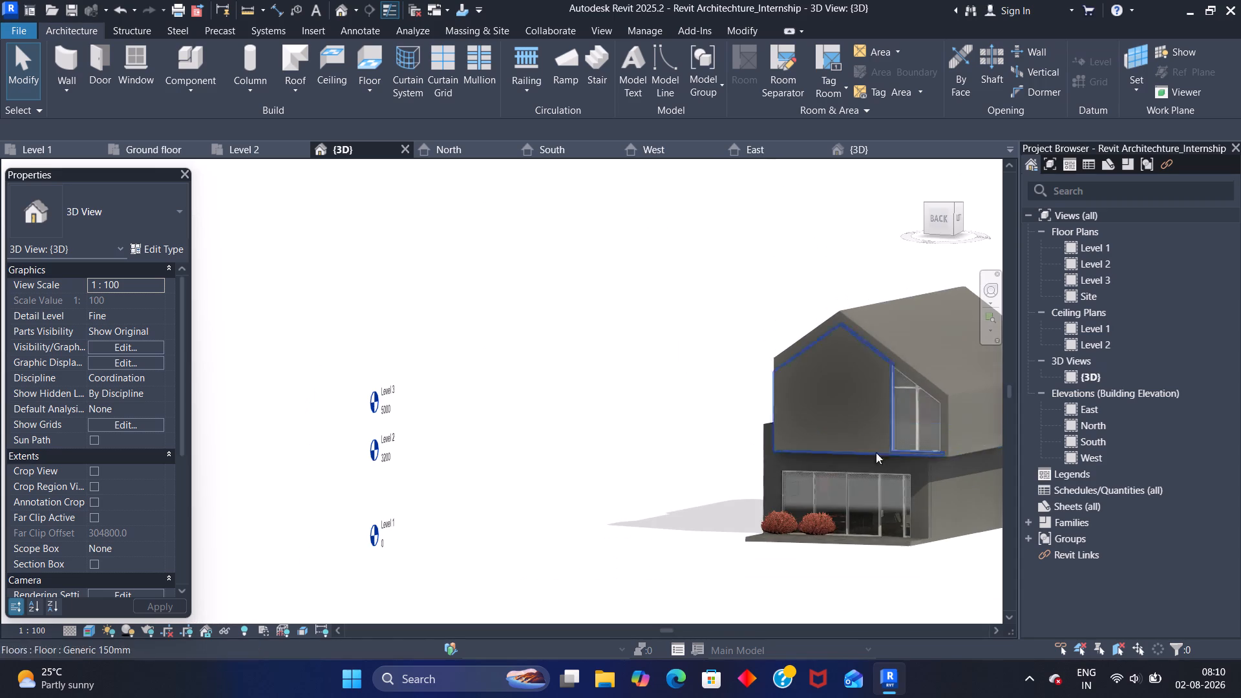
middle_click_drag(754, 570, 853, 581, "shift")
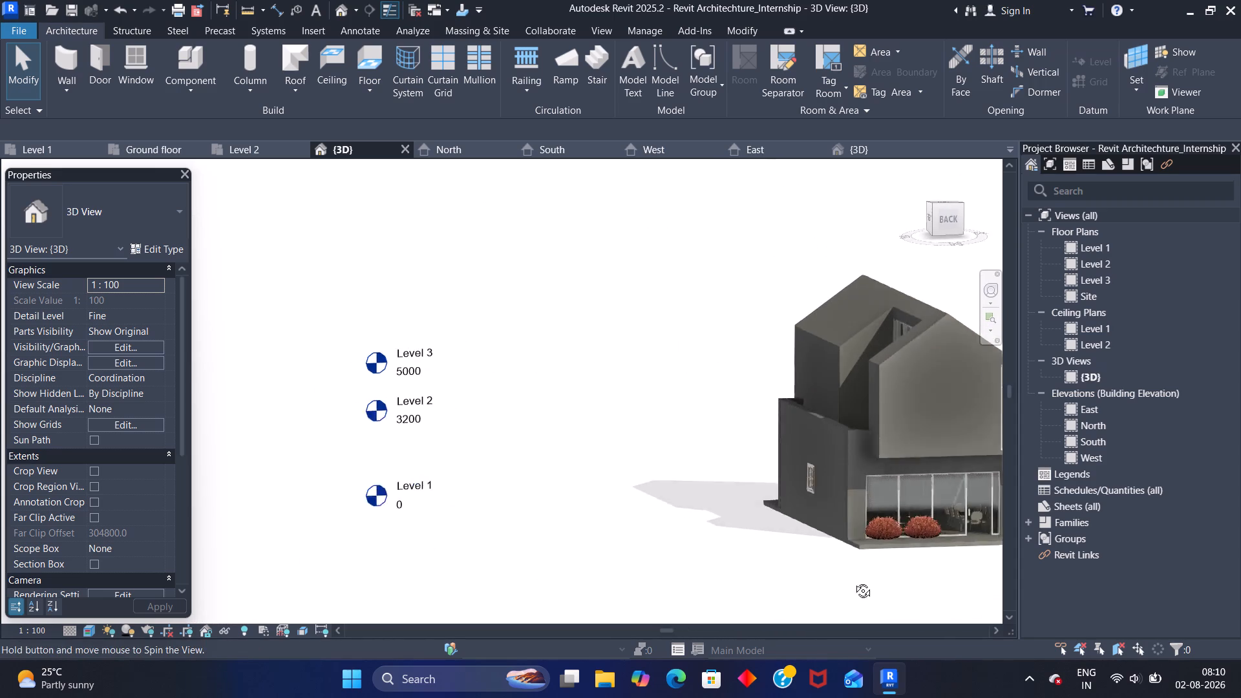
middle_click_drag(853, 581, 863, 581, "shift")
middle_click_drag(859, 485, 652, 434)
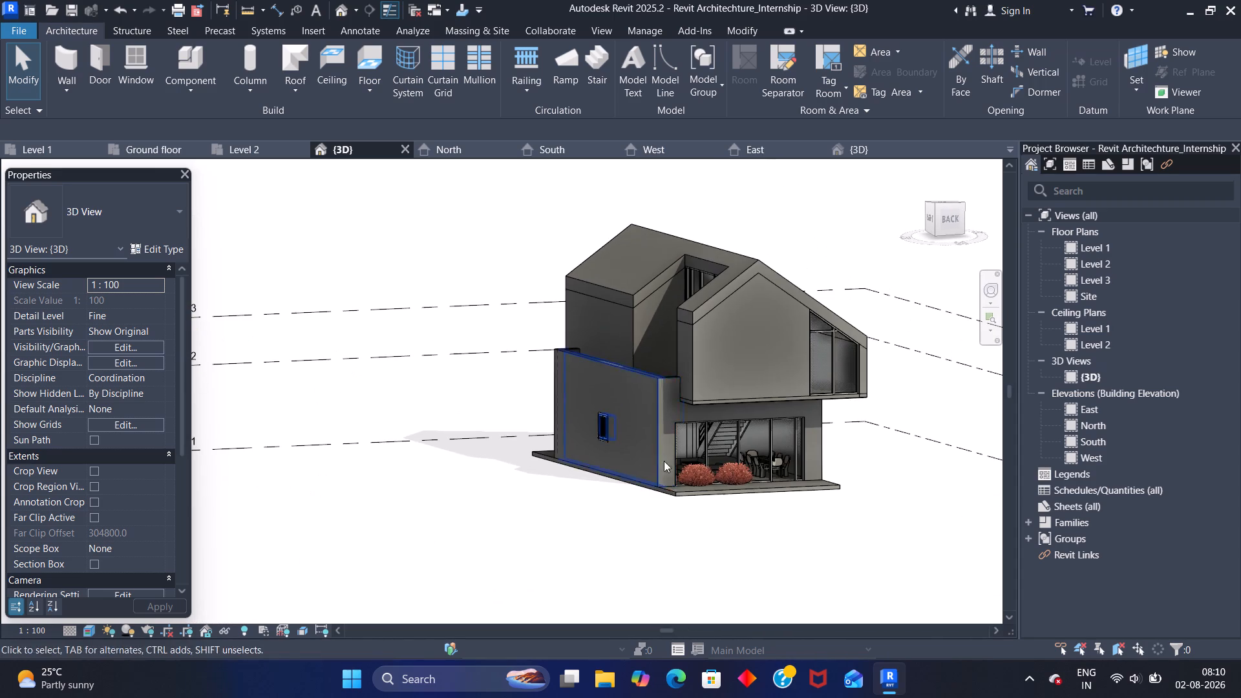
middle_click_drag(665, 515, 869, 544, "shift")
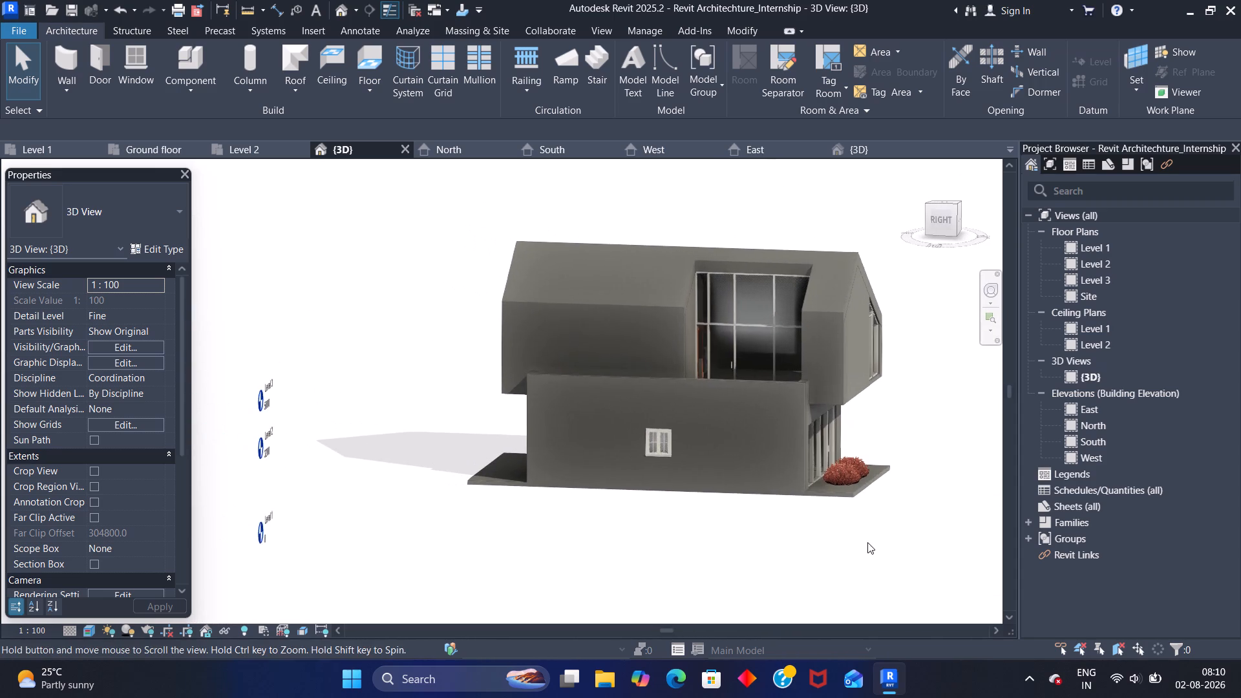
scroll(756, 507, "up", 3)
scroll(753, 510, "down", 3)
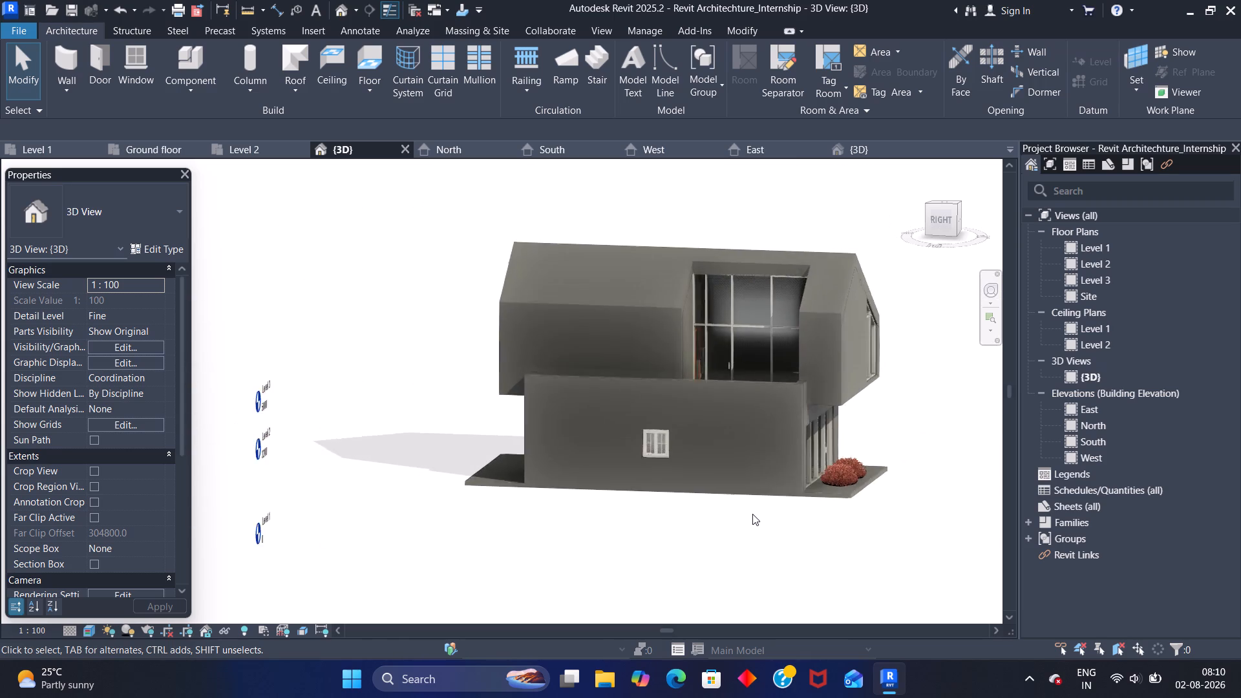
scroll(752, 514, "down", 3)
middle_click_drag(690, 526, 695, 529, "shift")
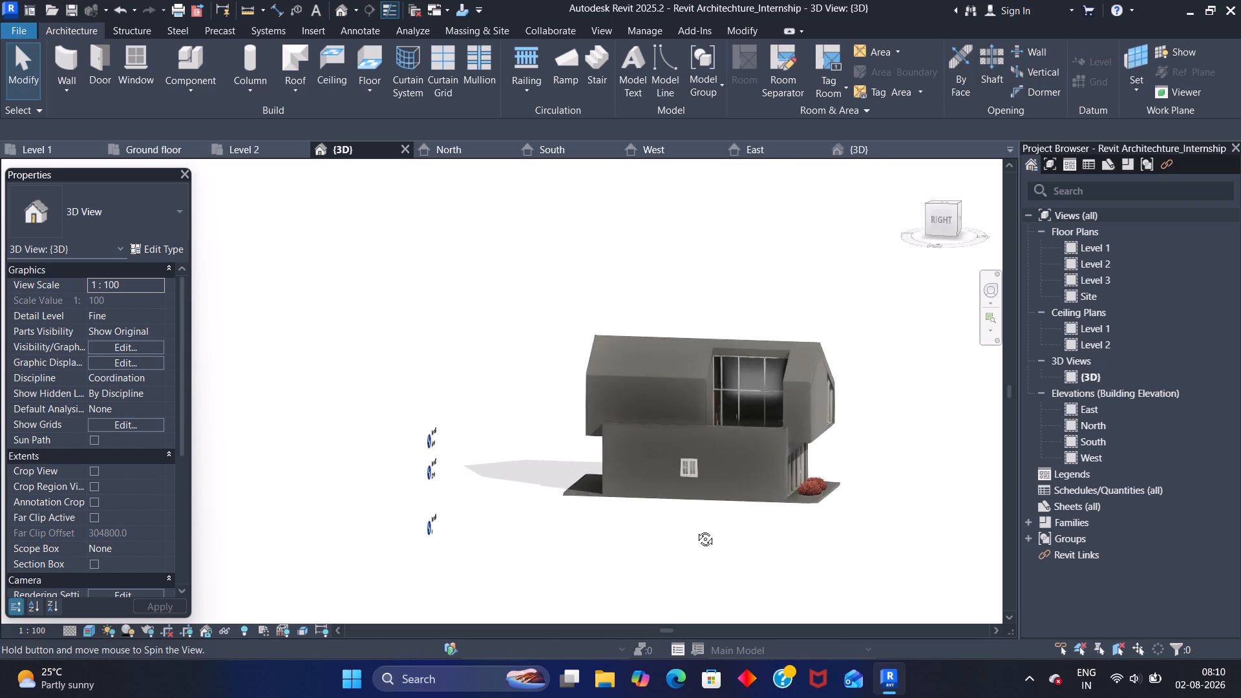
middle_click_drag(695, 529, 960, 500, "shift")
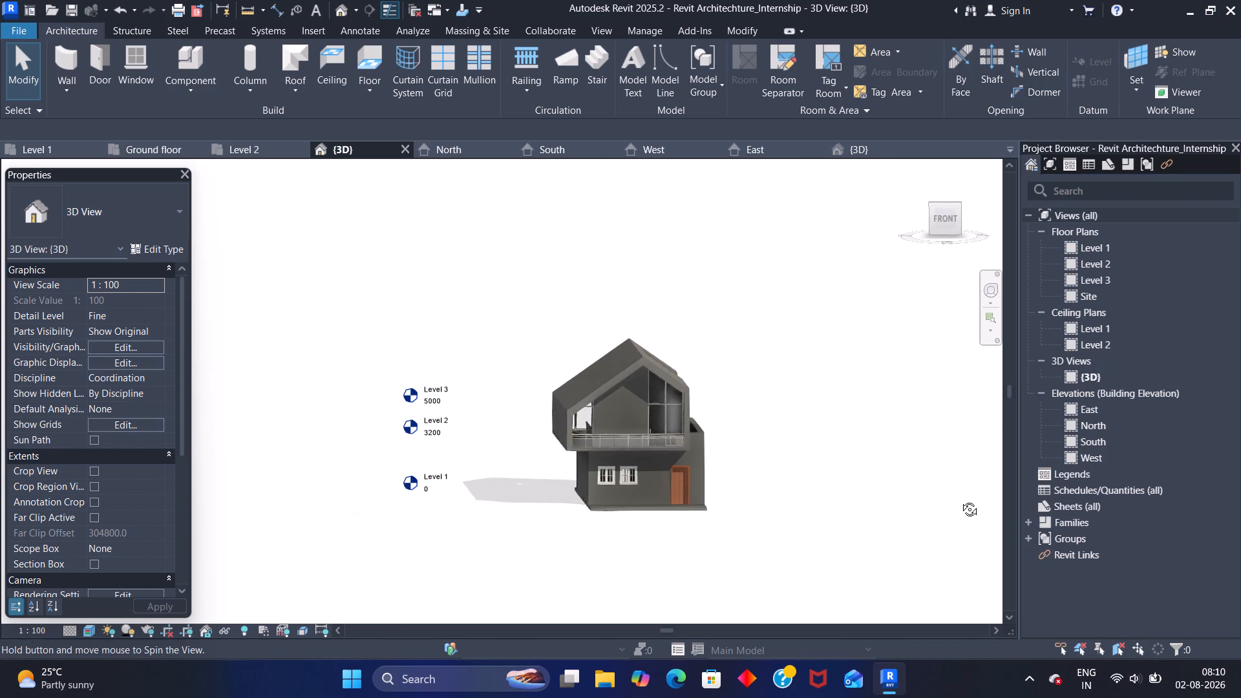
middle_click_drag(960, 500, 939, 515, "shift")
scroll(706, 527, "up", 5)
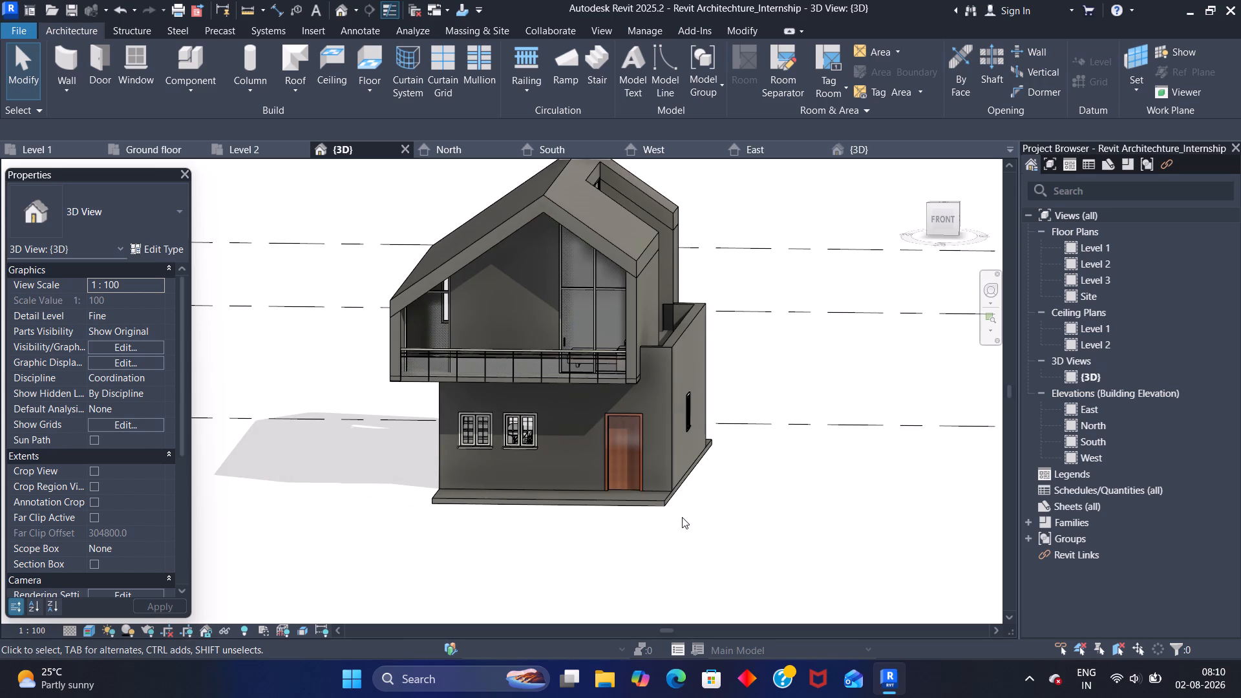
middle_click_drag(767, 508, 761, 507, "shift")
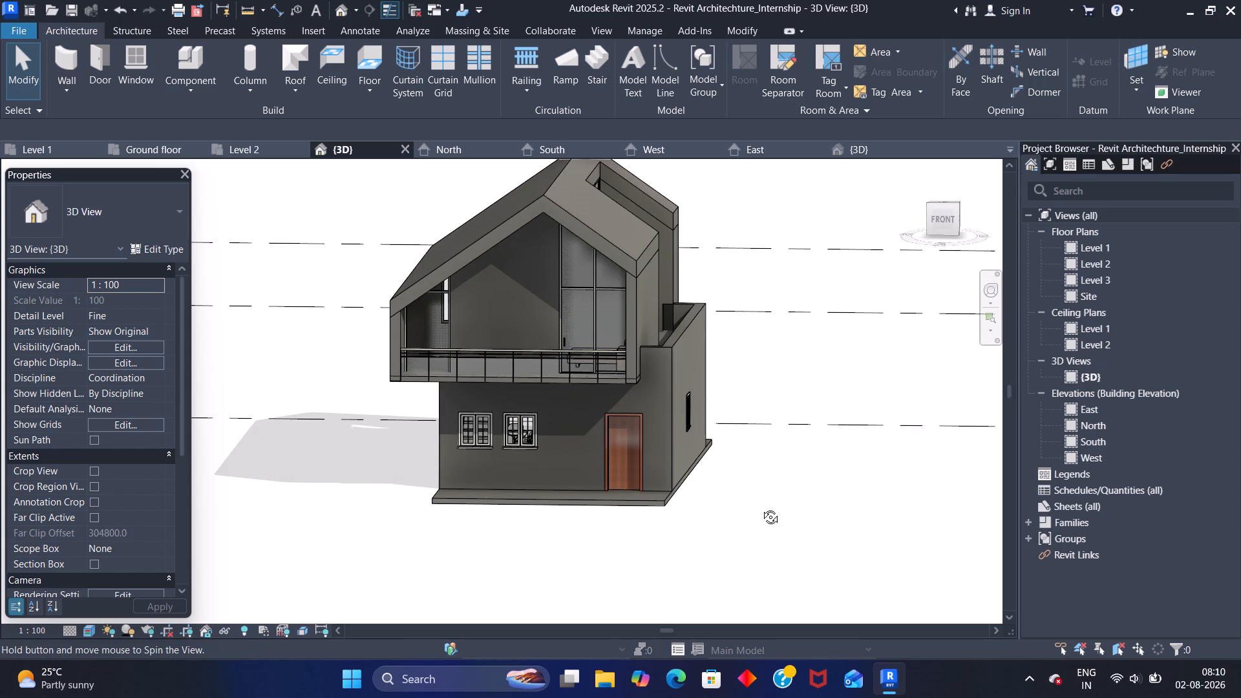
middle_click_drag(761, 507, 620, 521, "shift")
scroll(732, 474, "up", 1)
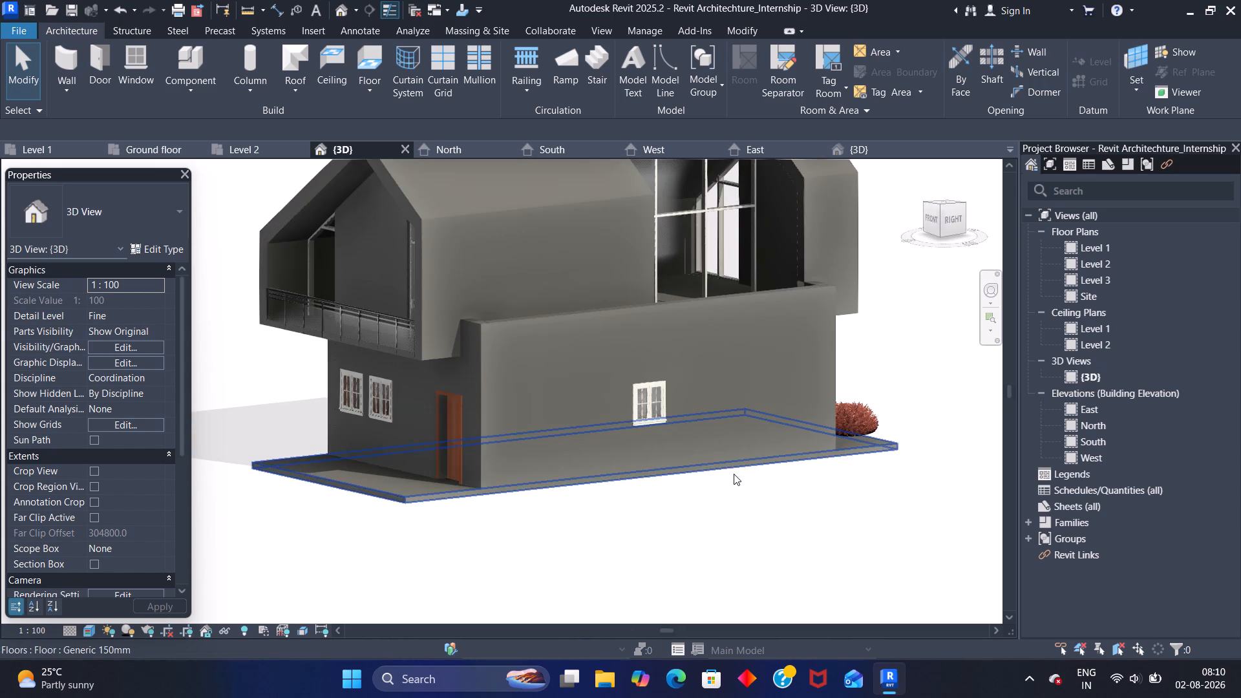
scroll(734, 474, "up", 2)
scroll(734, 478, "down", 4)
middle_click_drag(723, 503, 624, 525, "shift")
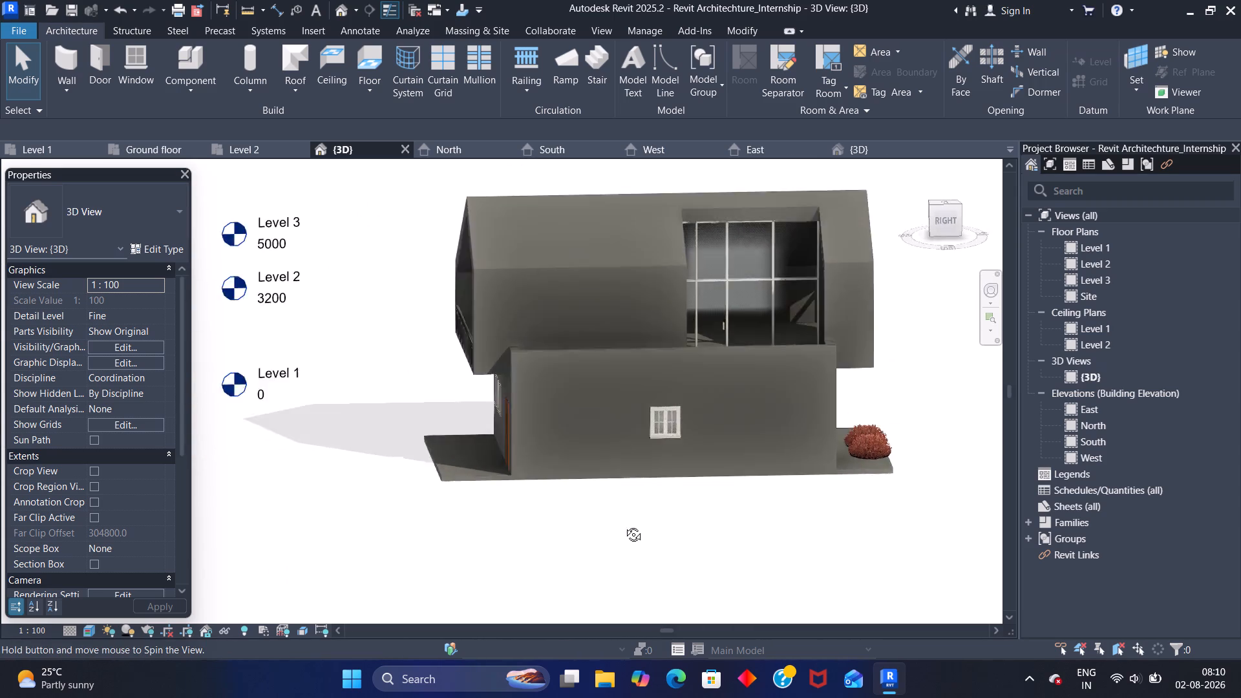
middle_click_drag(624, 525, 507, 516, "shift")
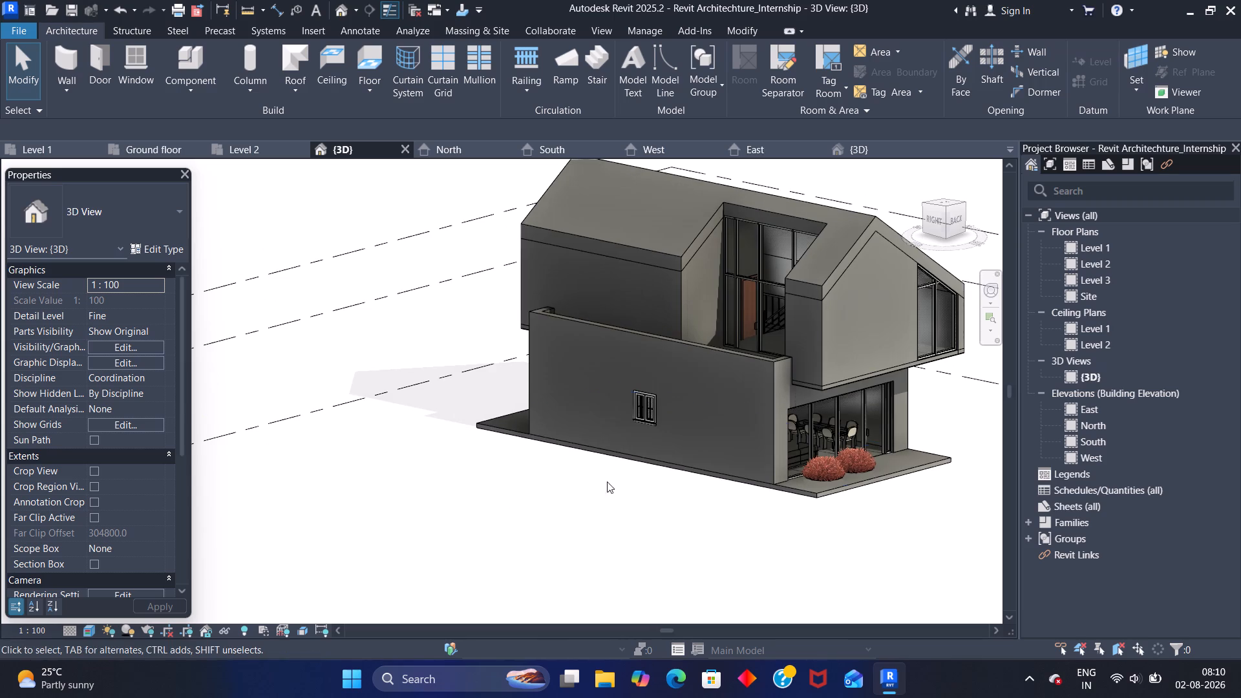
Temporarily hide the upper-floor back gable wall to view the rooms behind it, and reset the temporary hide.
left_click(820, 333)
type("hh")
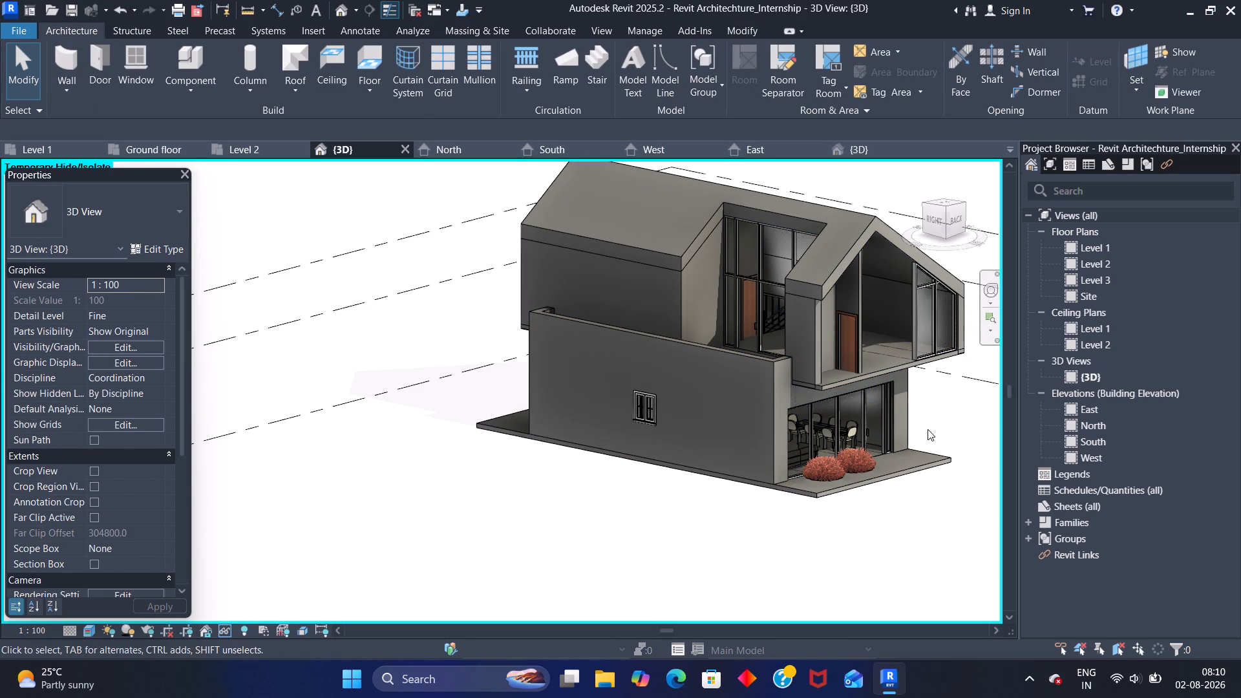
middle_click_drag(928, 427, 780, 405, "shift")
scroll(758, 362, "up", 3)
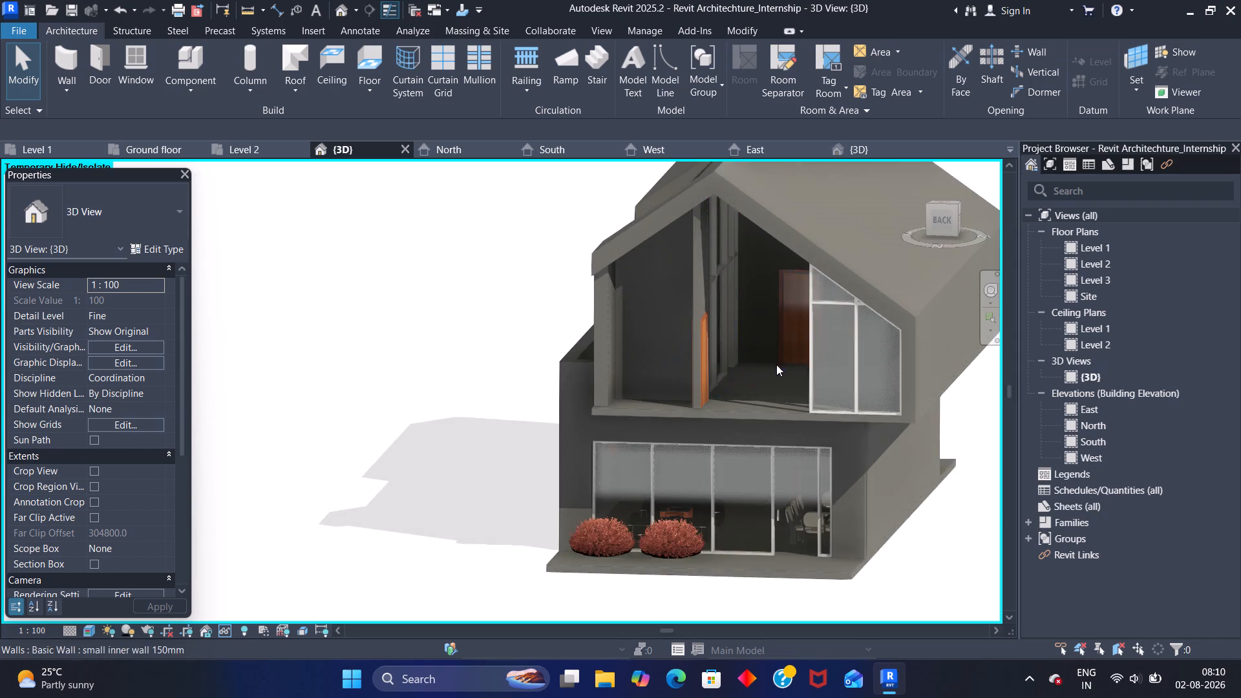
scroll(776, 365, "up", 2)
middle_click_drag(748, 361, 856, 372, "shift")
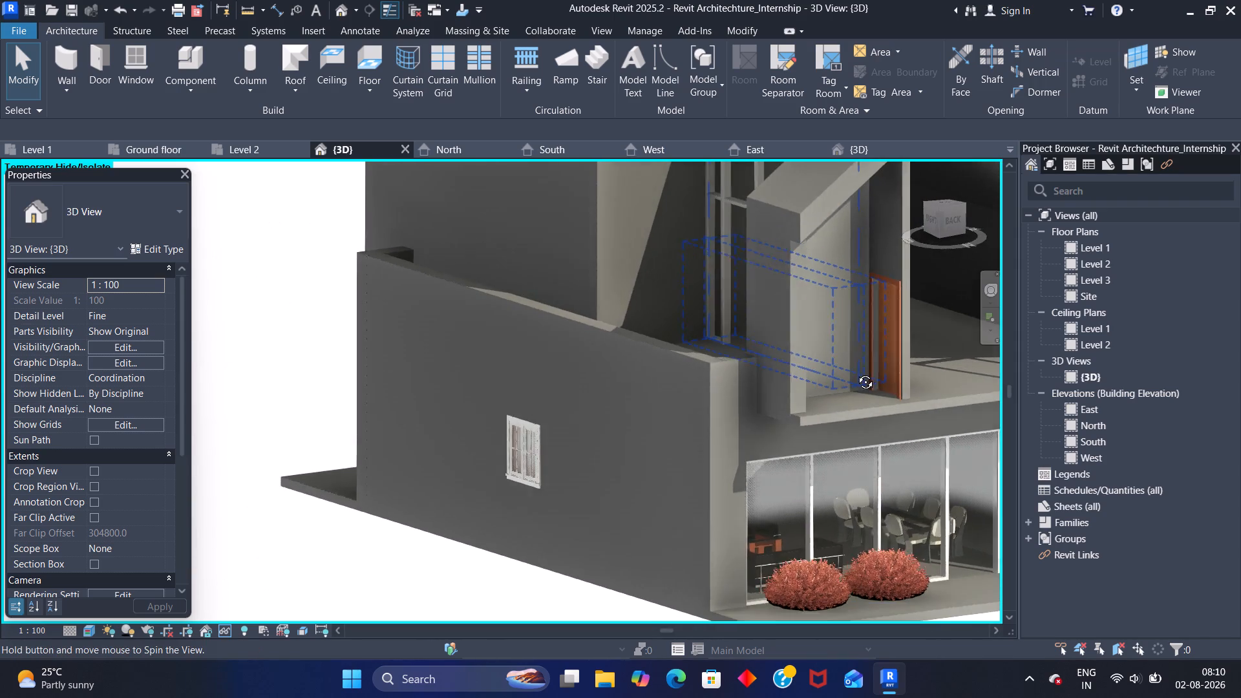
middle_click_drag(856, 372, 880, 365, "shift")
scroll(873, 361, "up", 1)
scroll(859, 356, "down", 2)
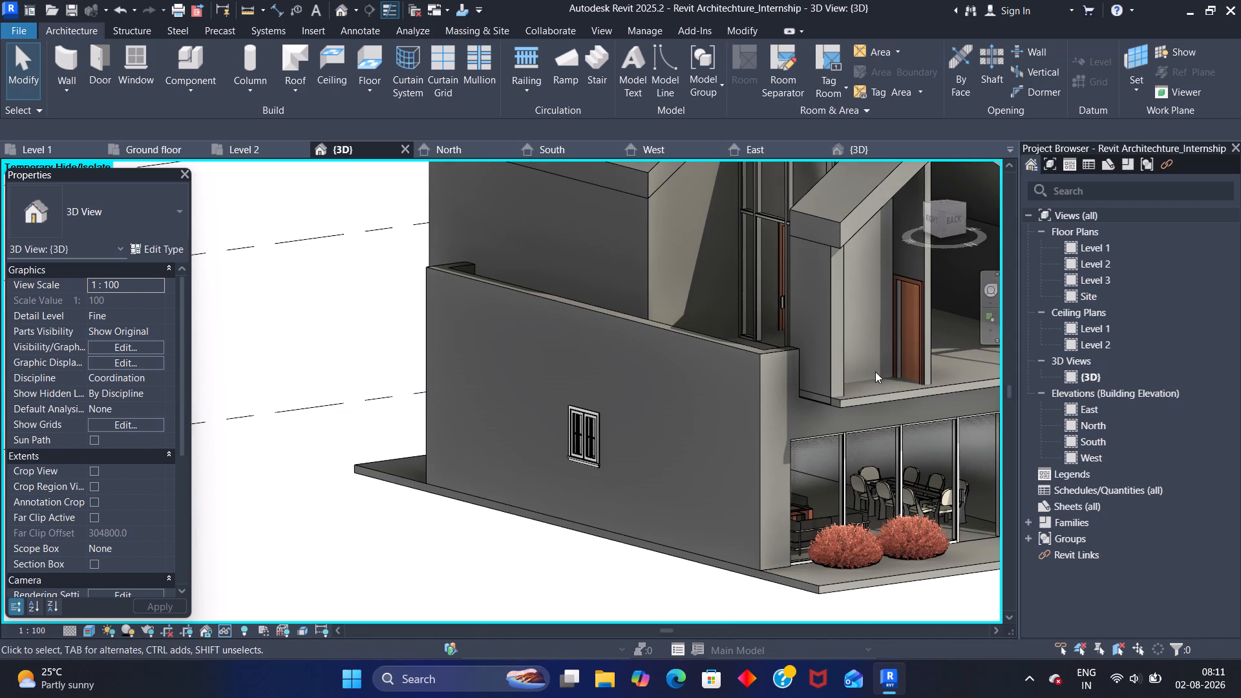
type("hr")
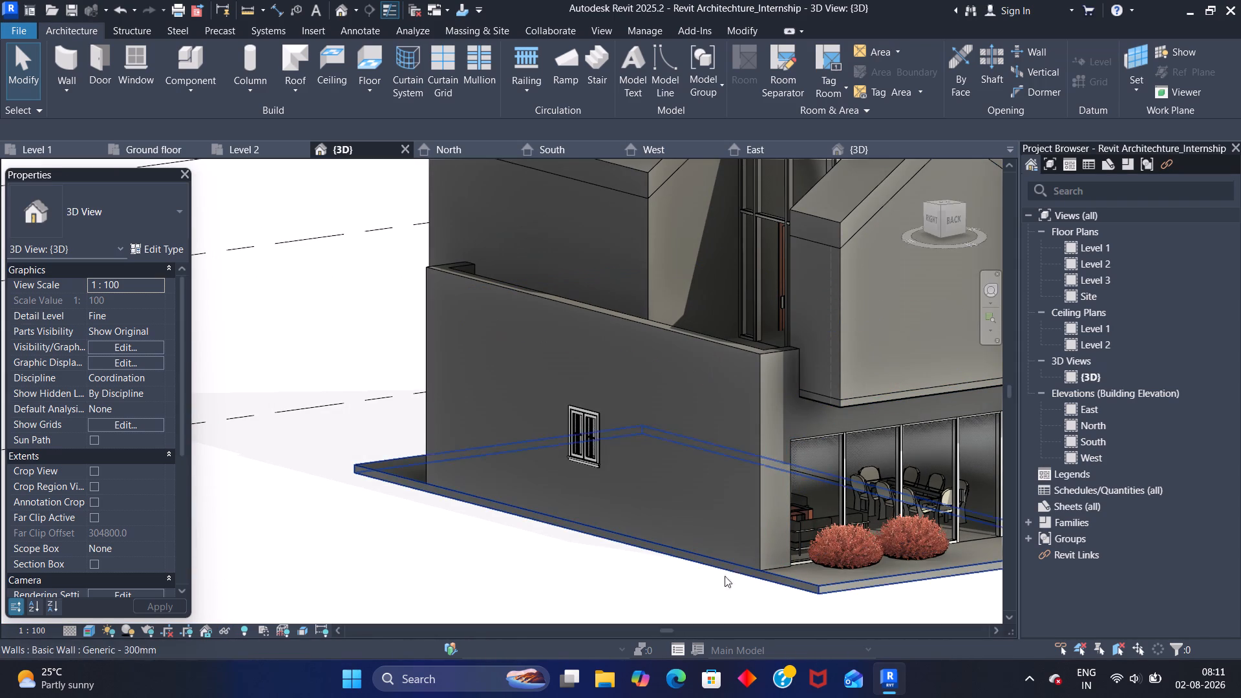
Examine the exterior from the planted back facade around the plain long wall to the balcony front and back again.
middle_click_drag(694, 578, 761, 566)
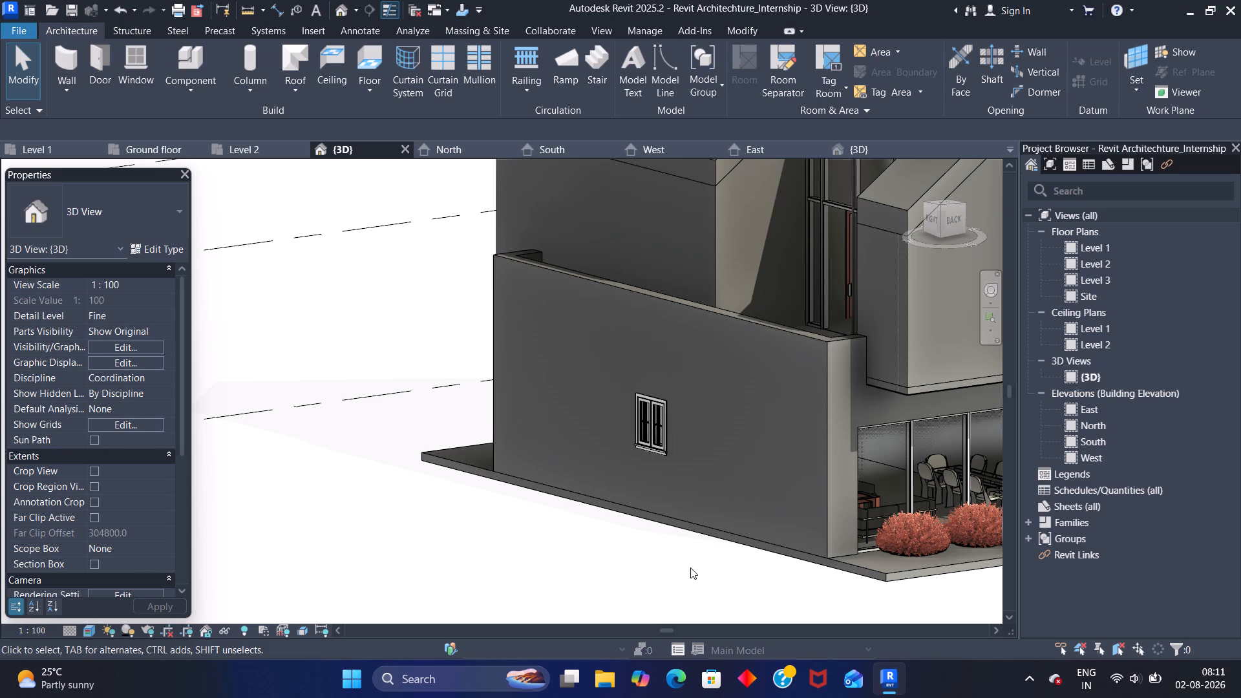
middle_click_drag(719, 539, 532, 521, "shift")
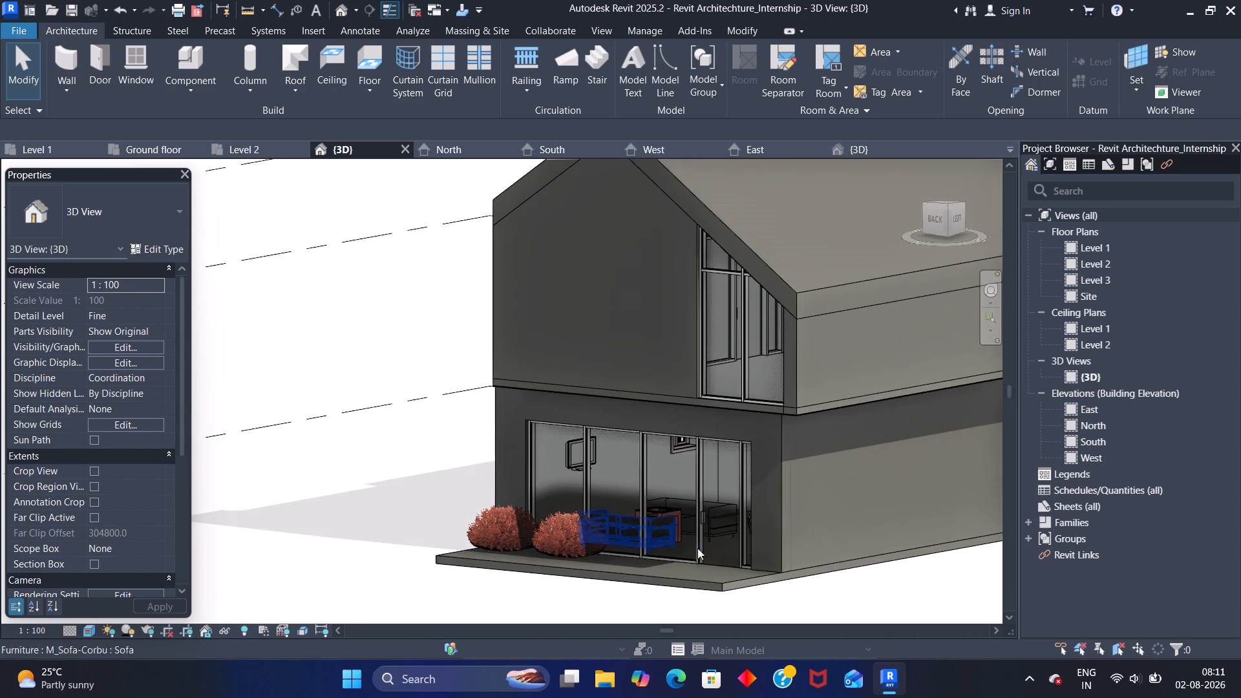
middle_click_drag(791, 544, 537, 532, "shift")
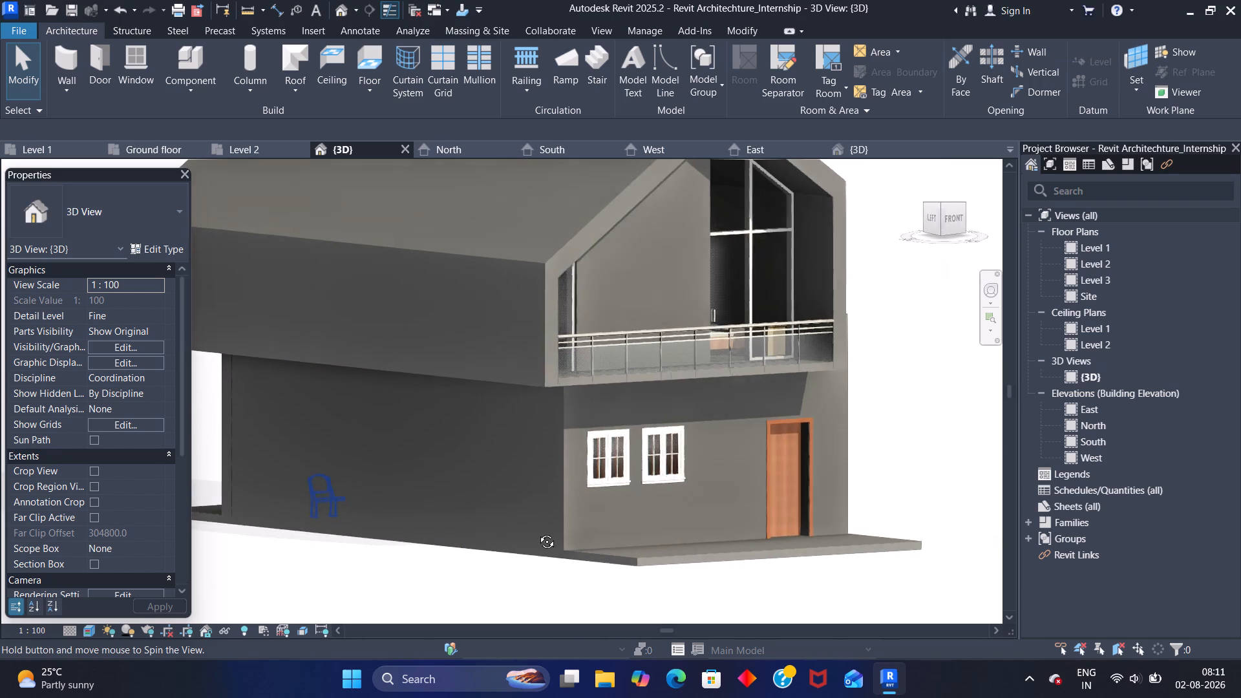
middle_click_drag(537, 532, 781, 543, "shift")
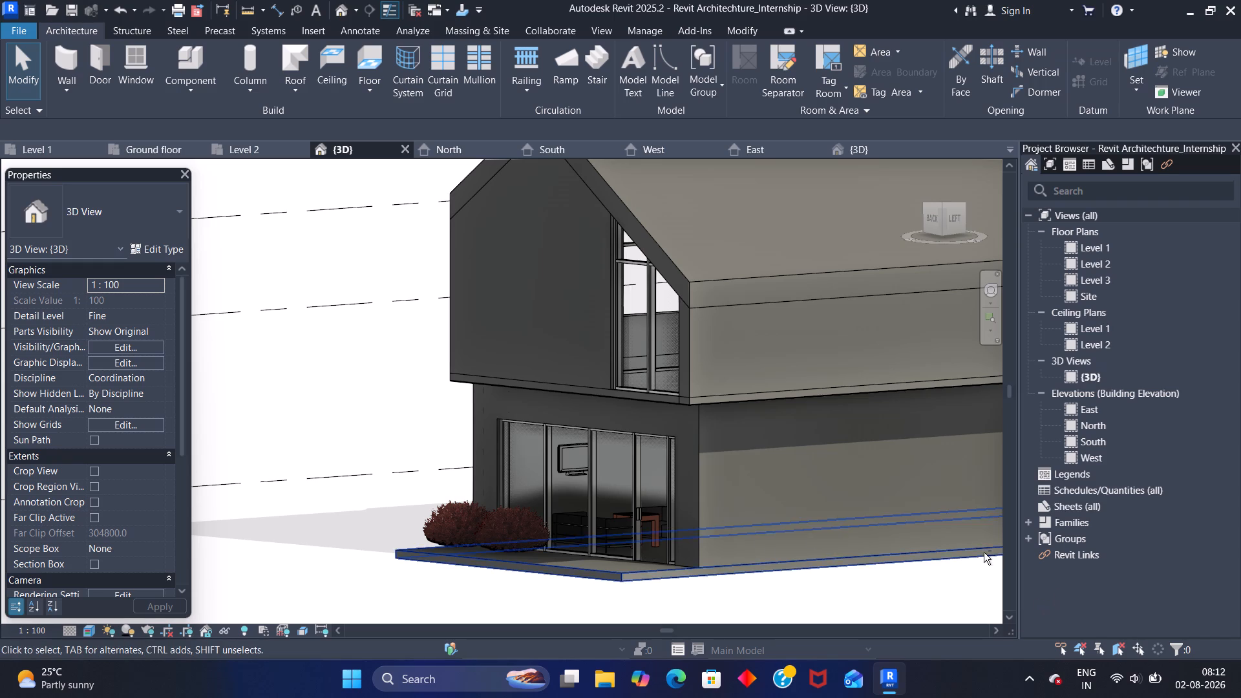
middle_click_drag(925, 520, 796, 522, "shift")
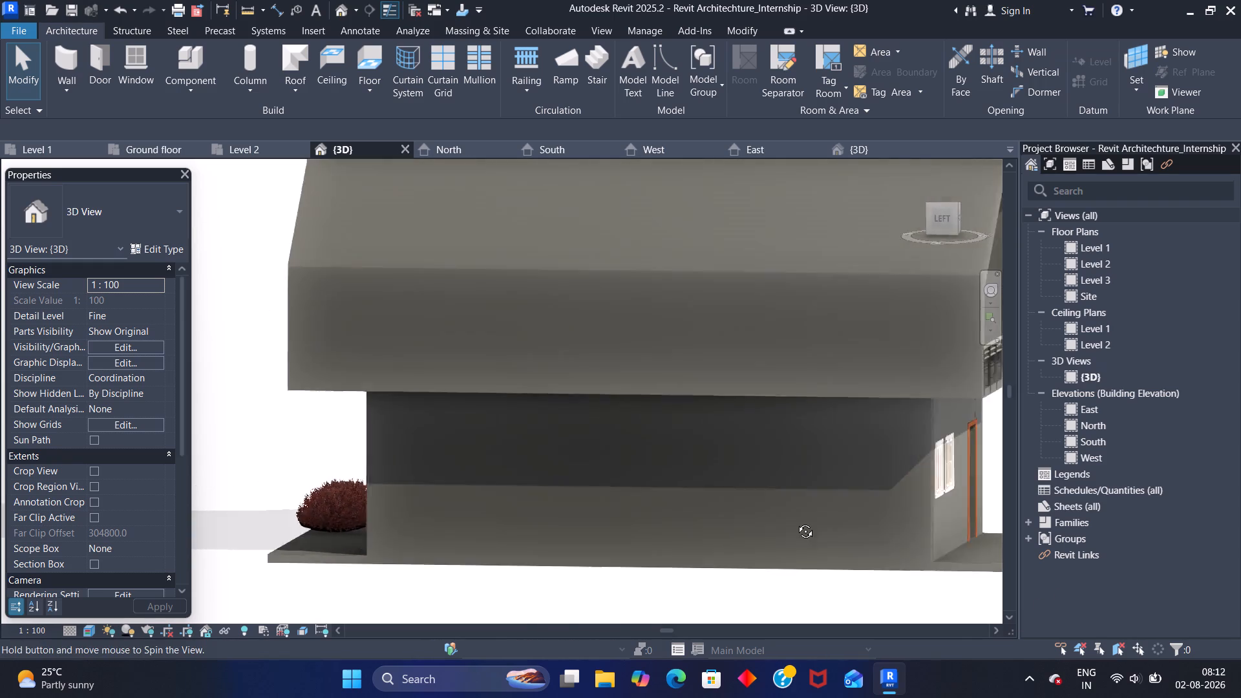
middle_click_drag(796, 522, 1034, 509, "shift")
middle_click_drag(767, 448, 730, 445)
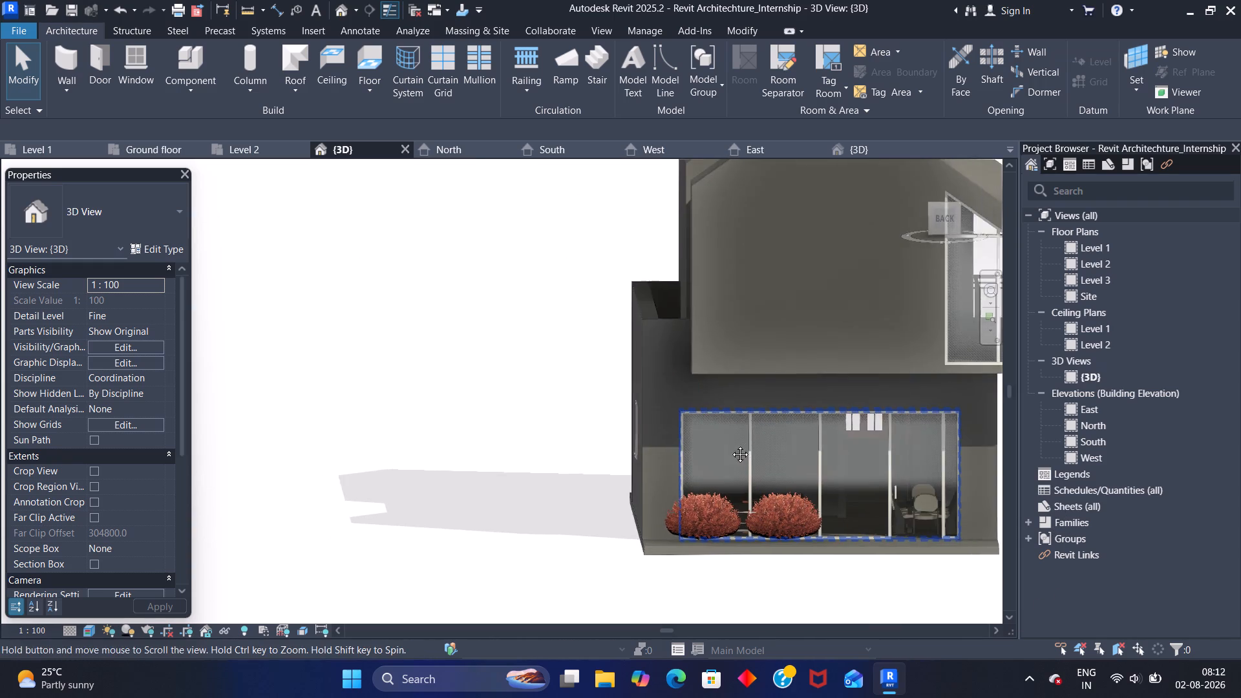
middle_click_drag(730, 445, 620, 490)
scroll(619, 482, "down", 4)
middle_click_drag(636, 484, 683, 478, "shift")
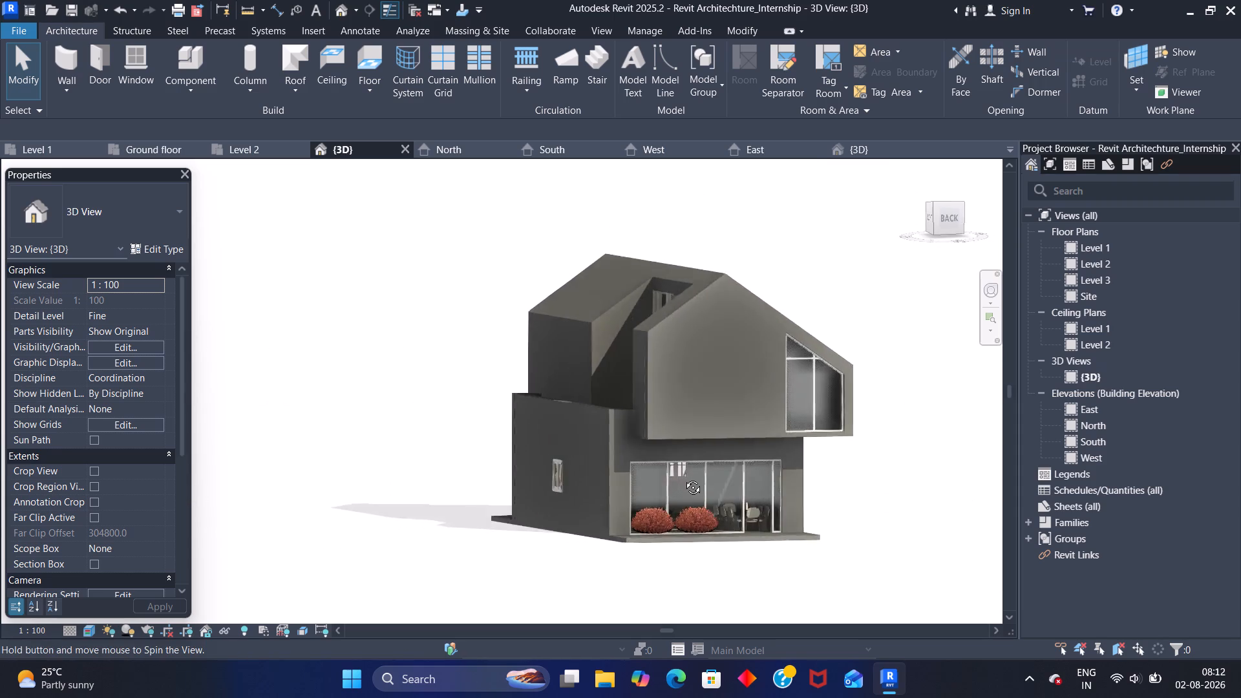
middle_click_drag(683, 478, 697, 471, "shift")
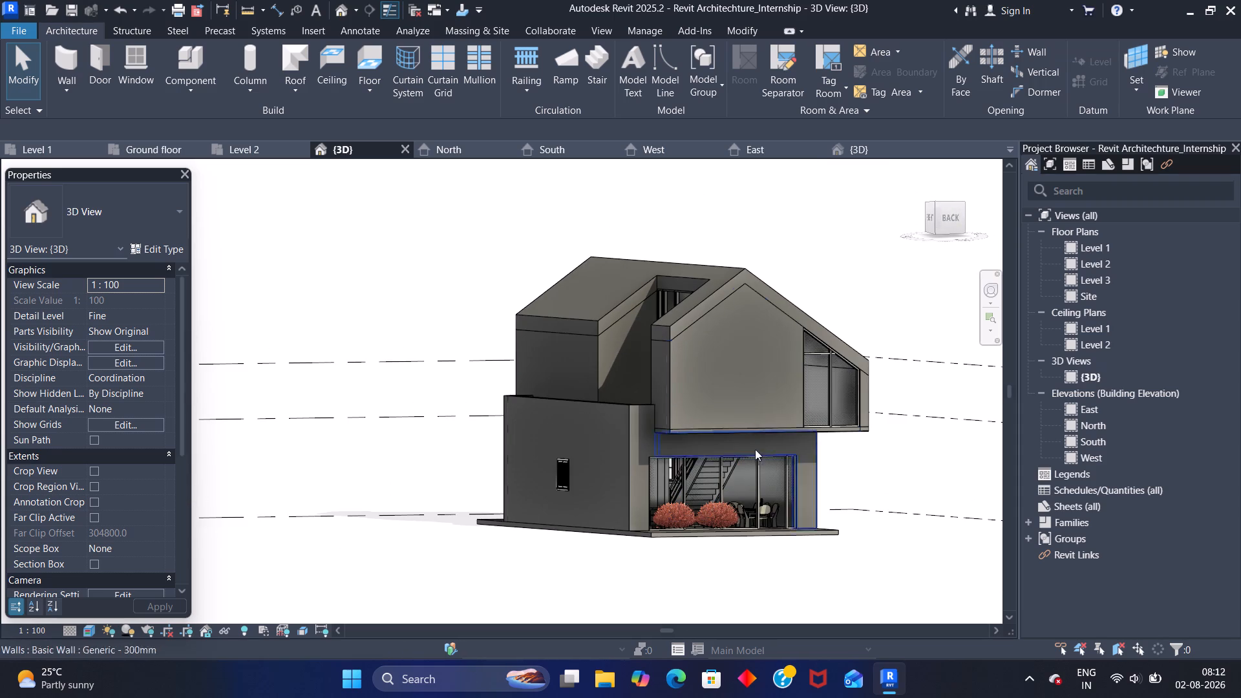
Close the M_RPC Shrub family's 3D view without saving changes to the family.
left_click(287, 149)
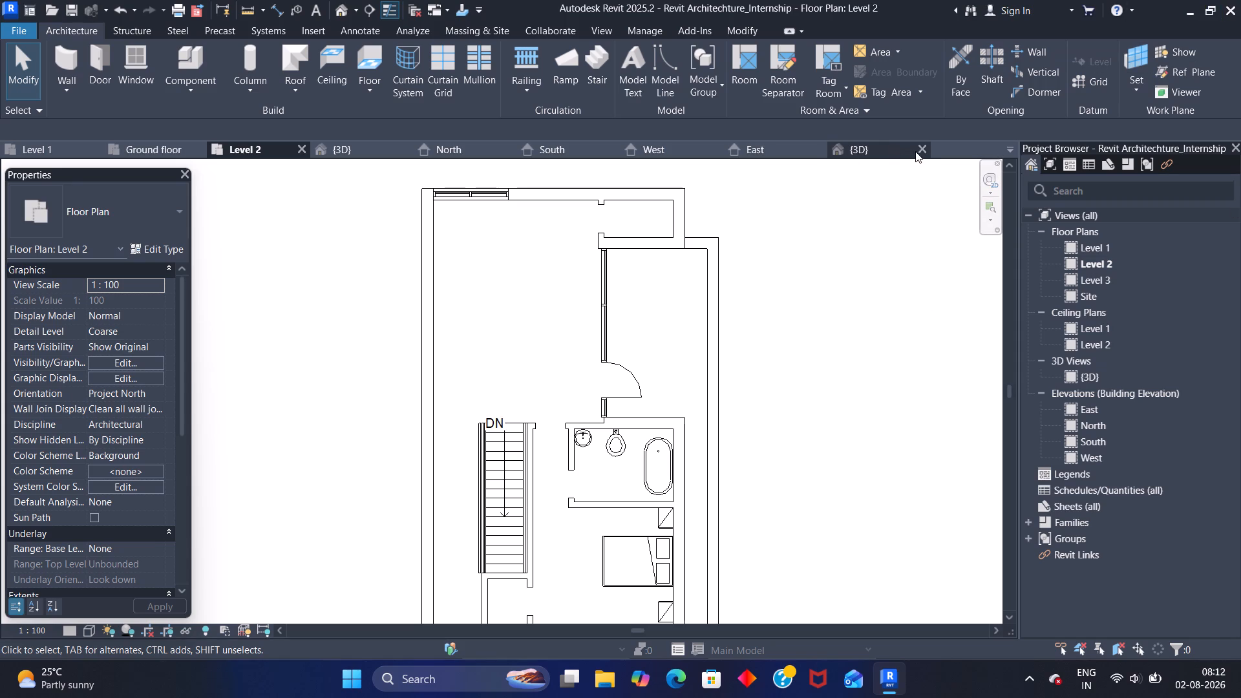
left_click(898, 148)
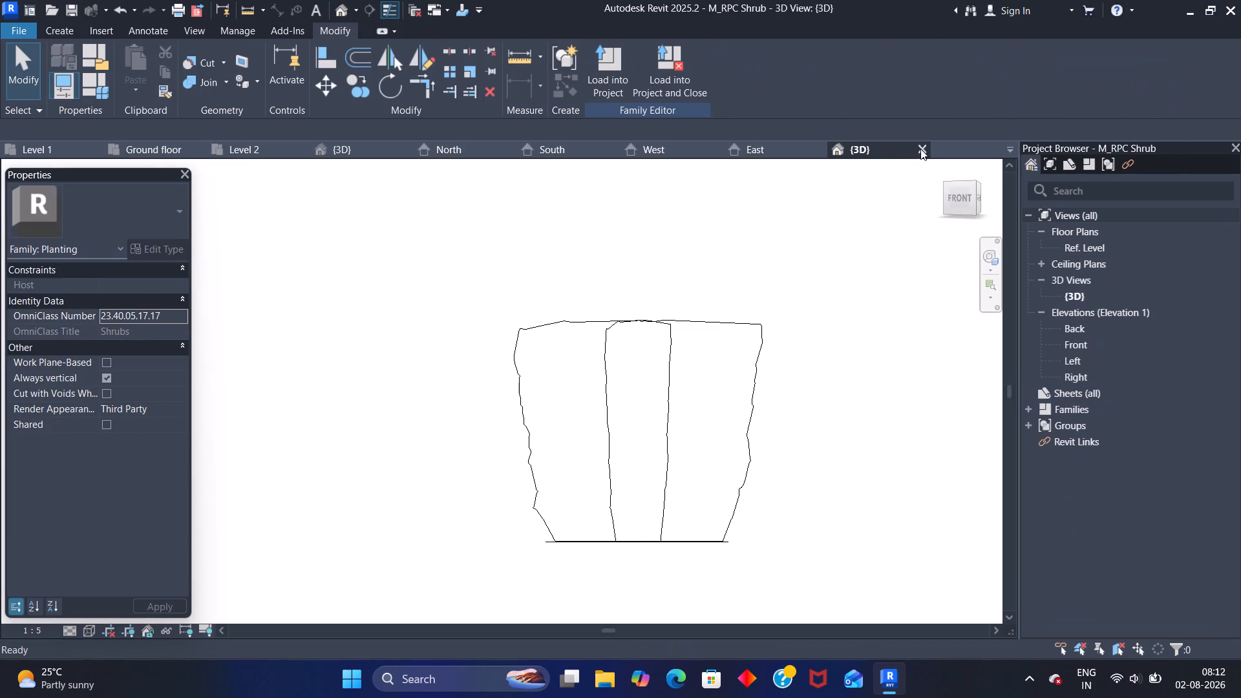
left_click(920, 149)
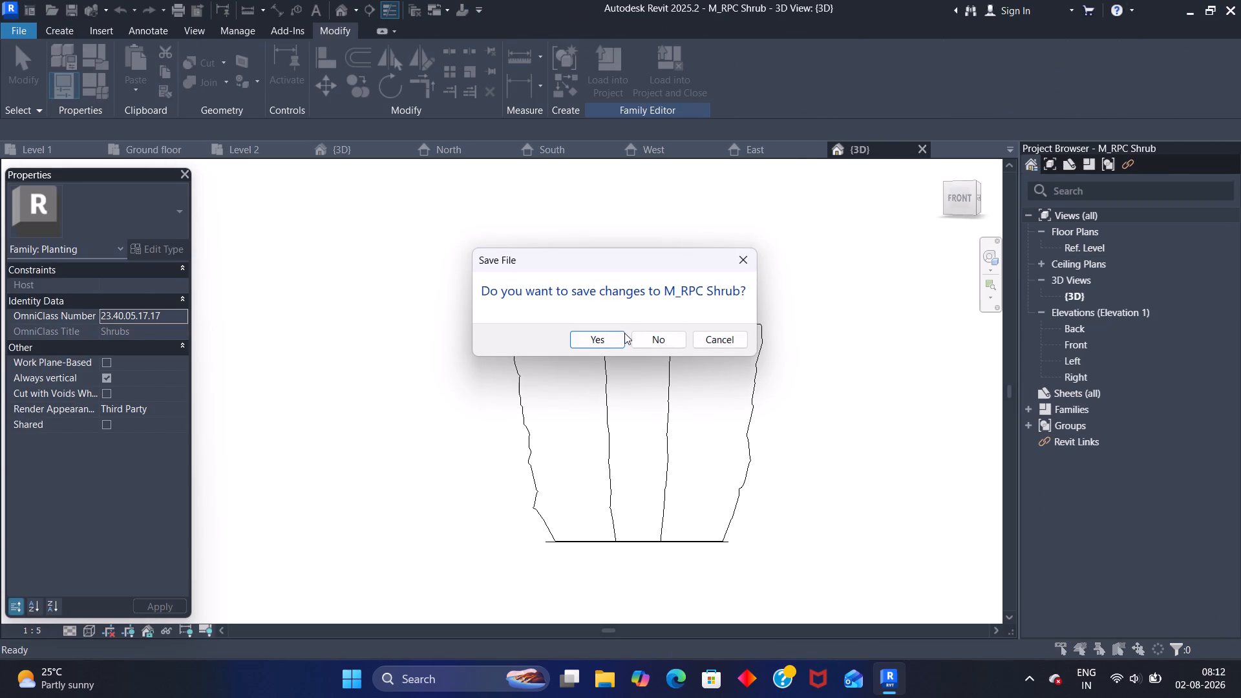
left_click(646, 333)
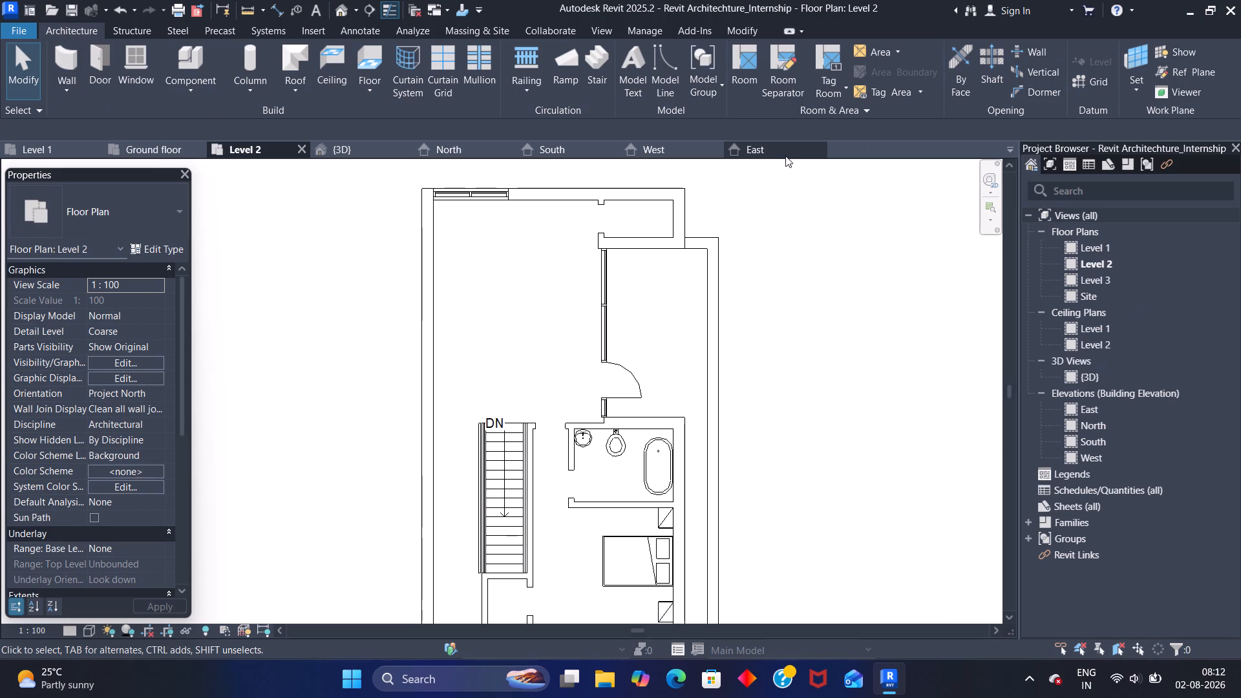
Close the East, West, South and North elevations and the Level 2 floor plan.
left_click(818, 145)
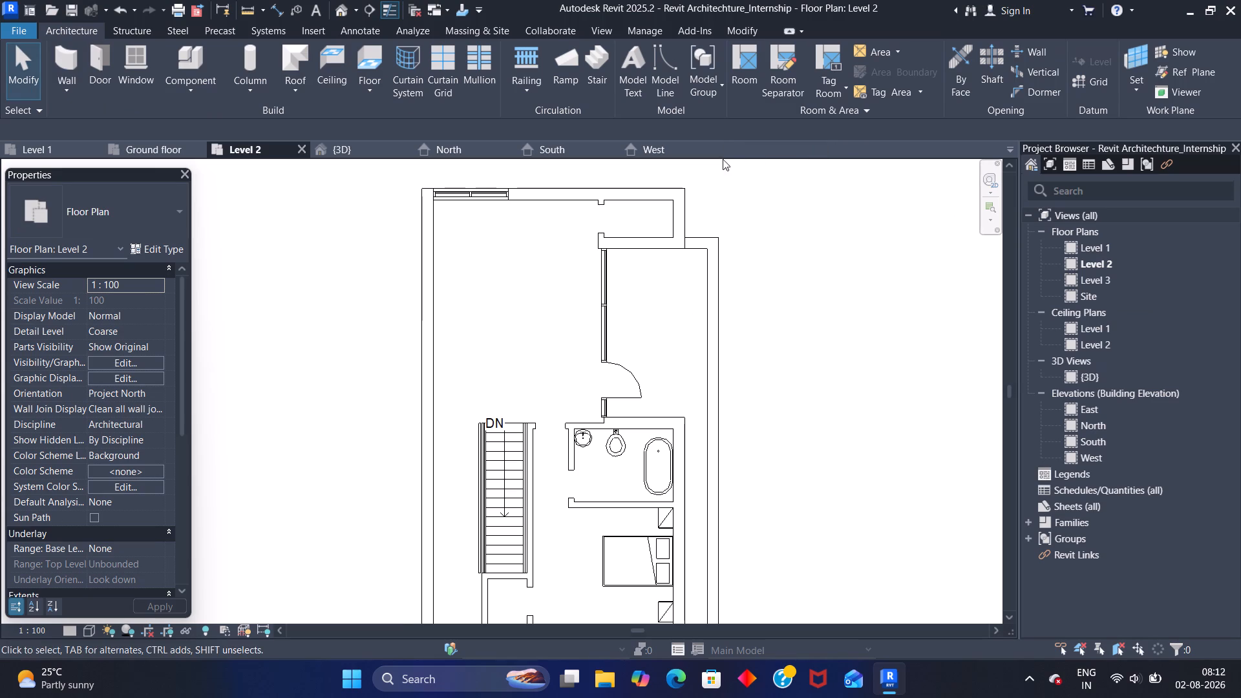
left_click(714, 145)
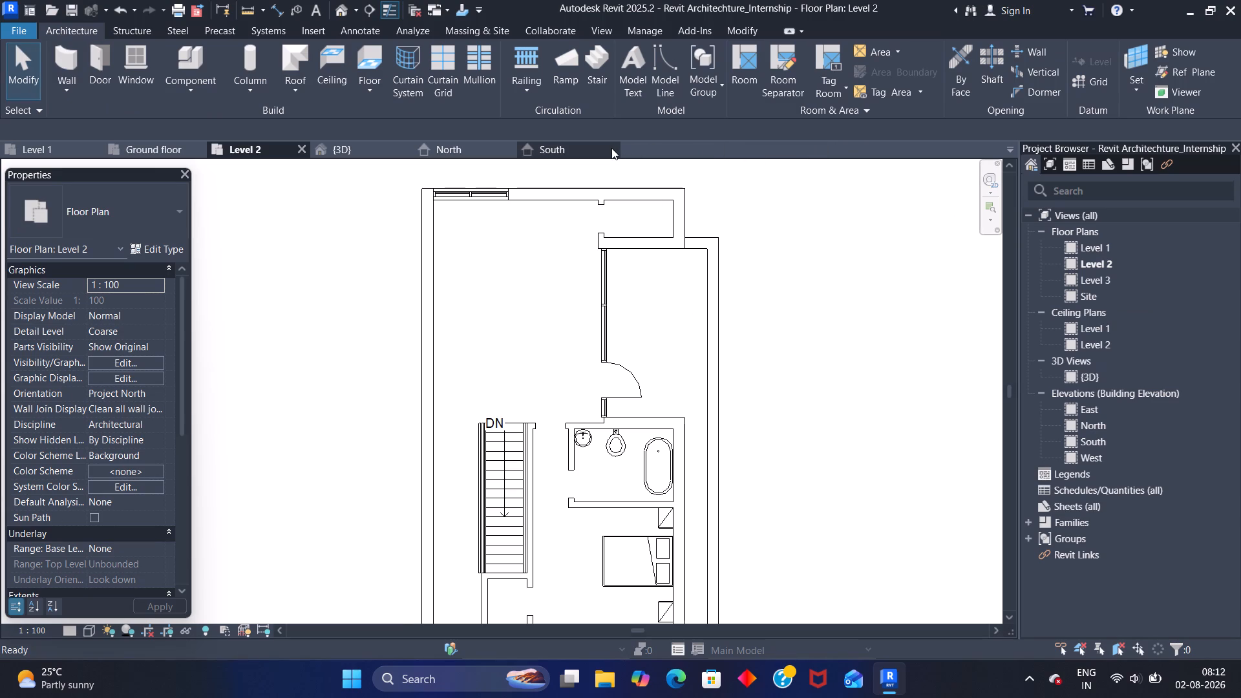
left_click(611, 148)
left_click(513, 147)
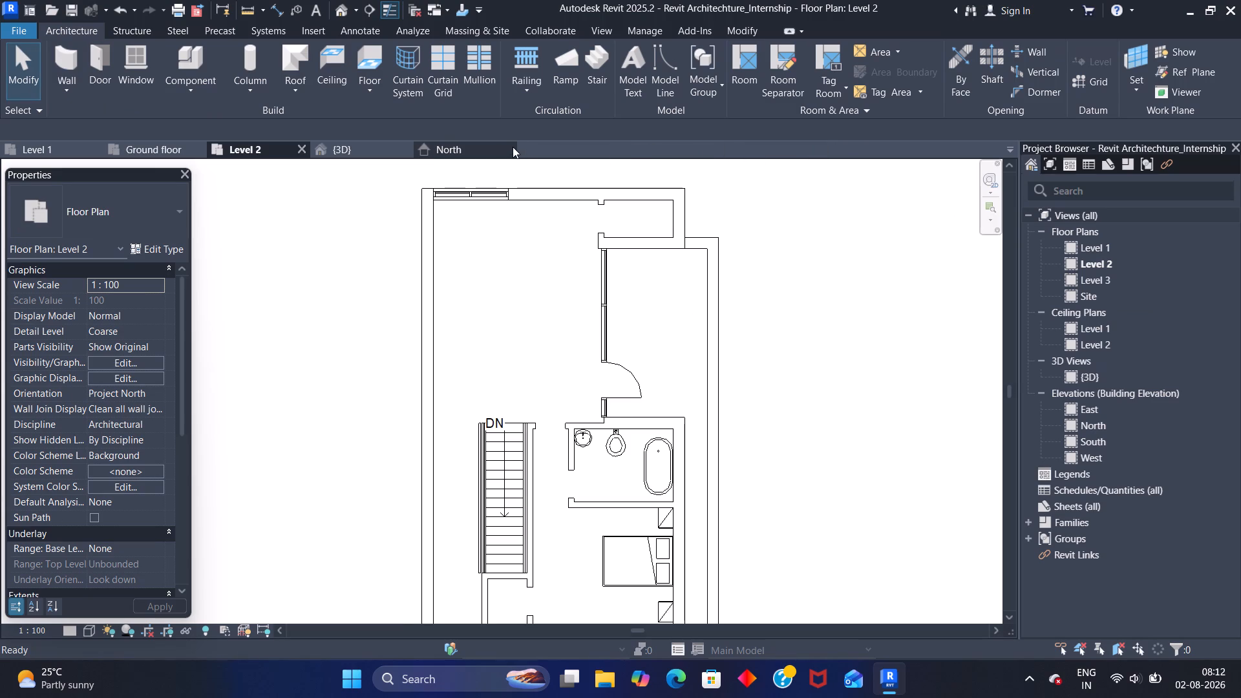
left_click(298, 147)
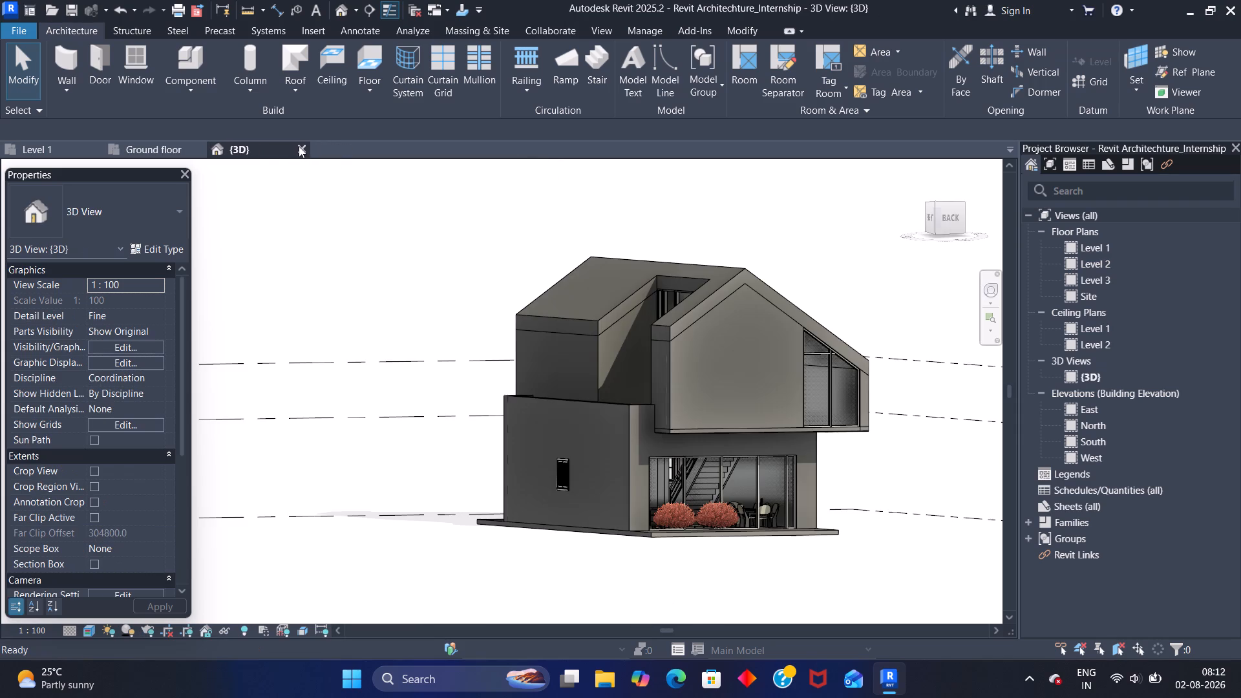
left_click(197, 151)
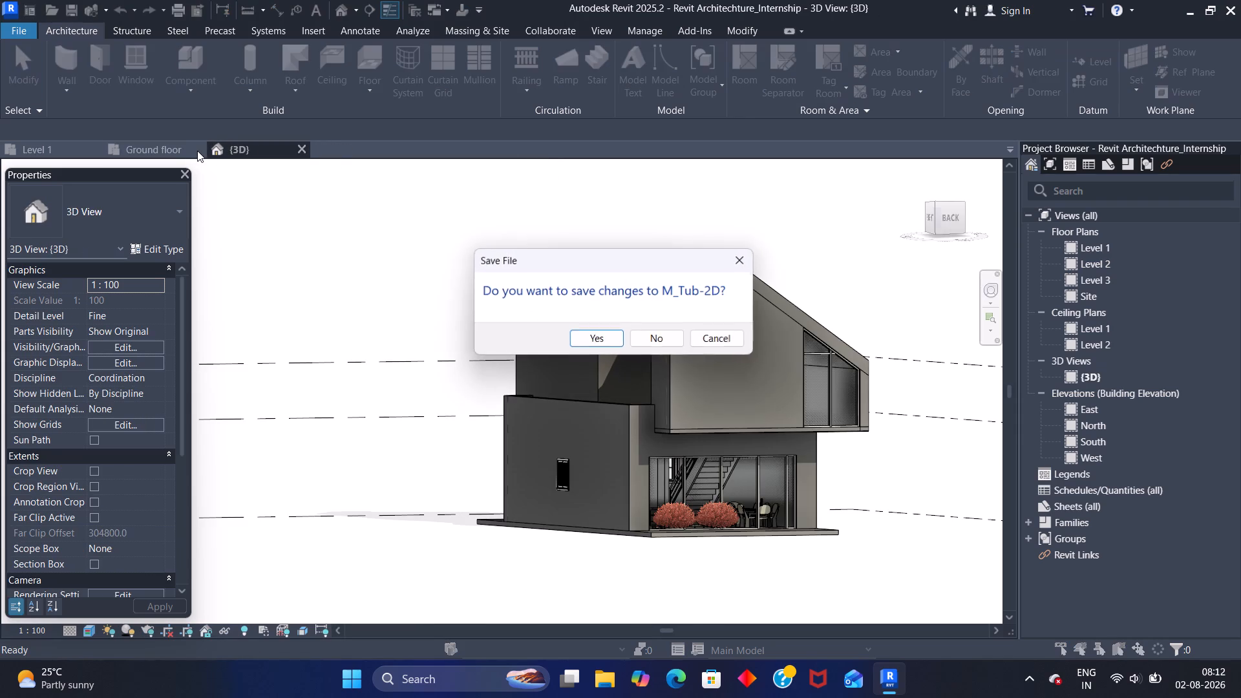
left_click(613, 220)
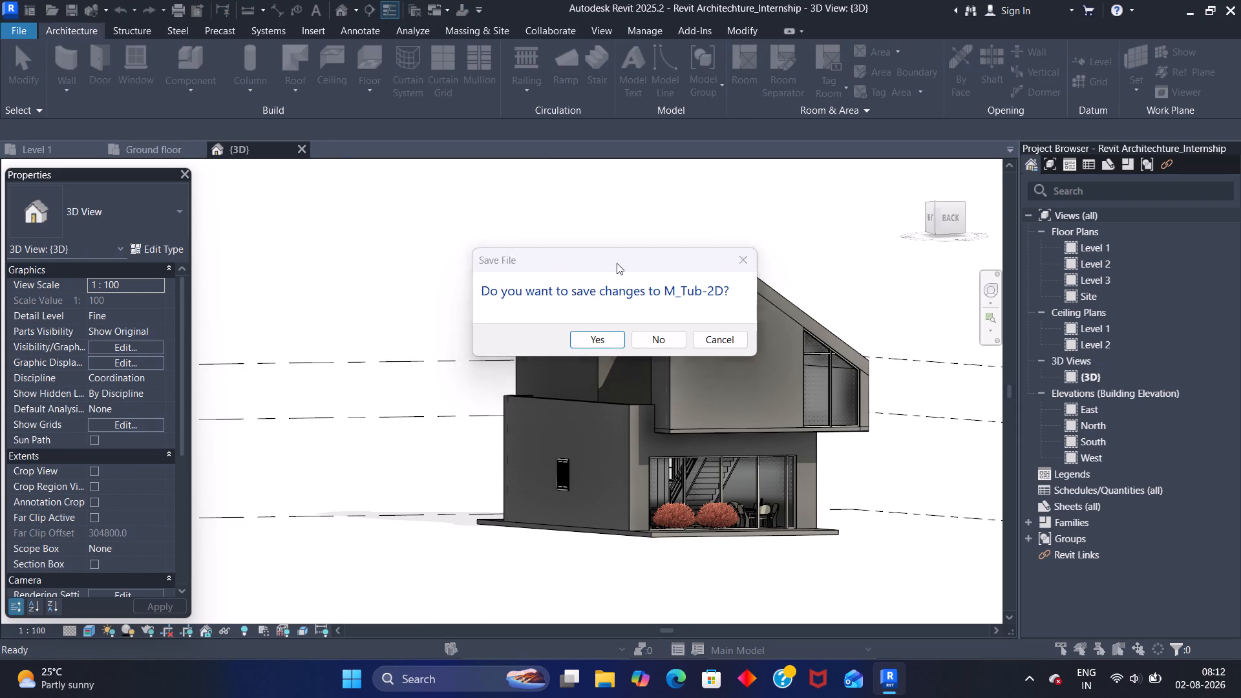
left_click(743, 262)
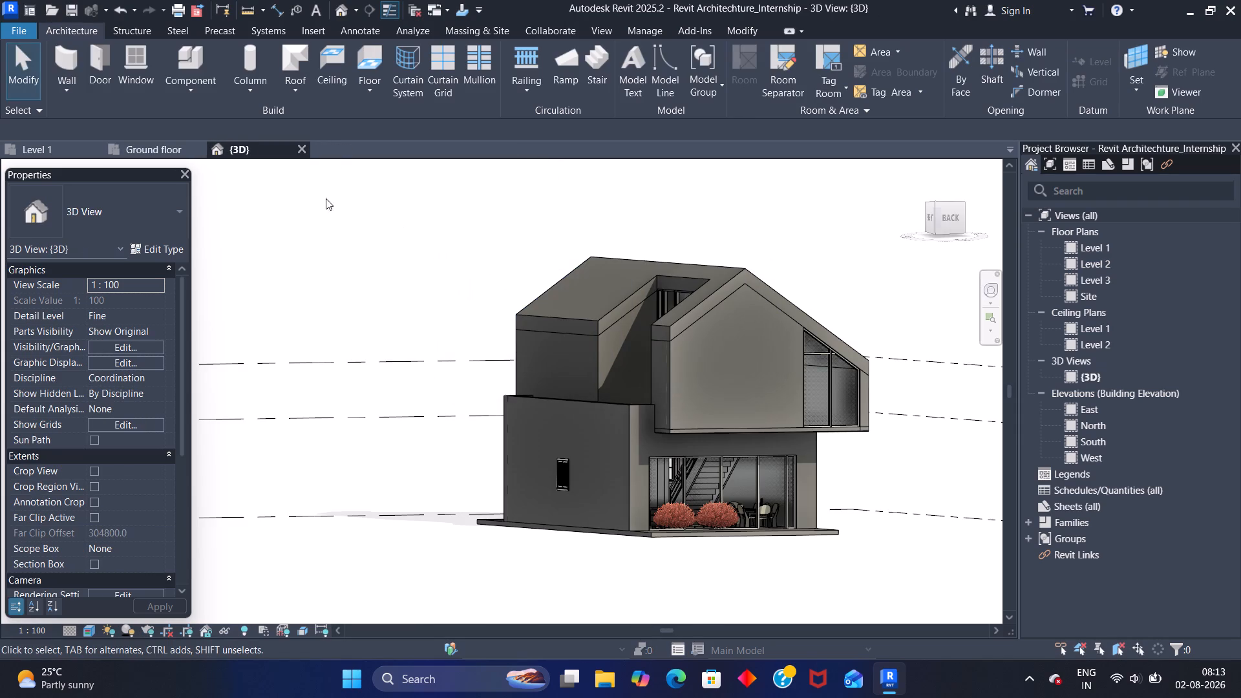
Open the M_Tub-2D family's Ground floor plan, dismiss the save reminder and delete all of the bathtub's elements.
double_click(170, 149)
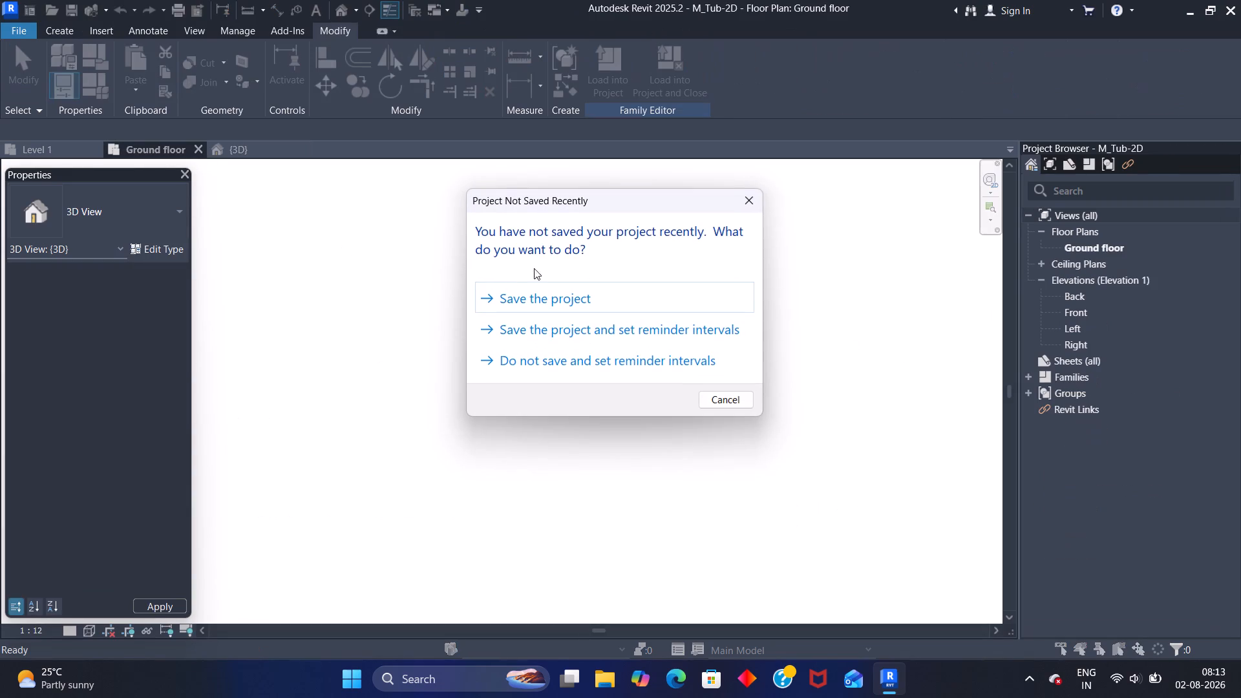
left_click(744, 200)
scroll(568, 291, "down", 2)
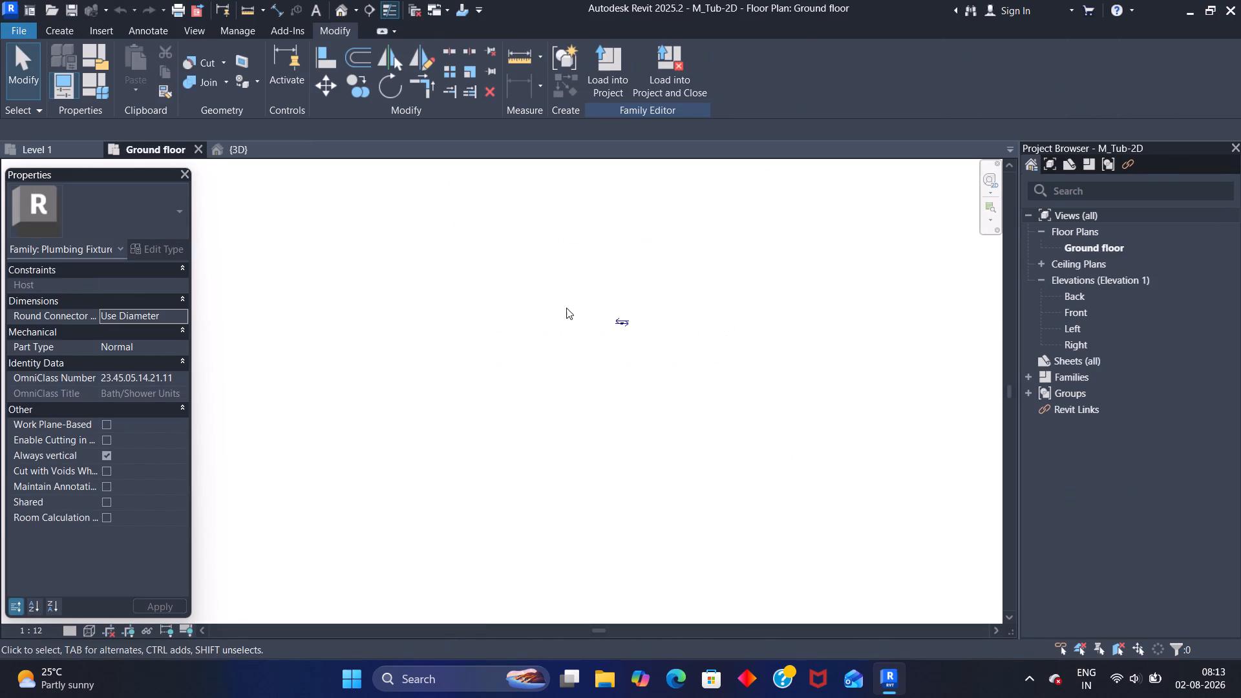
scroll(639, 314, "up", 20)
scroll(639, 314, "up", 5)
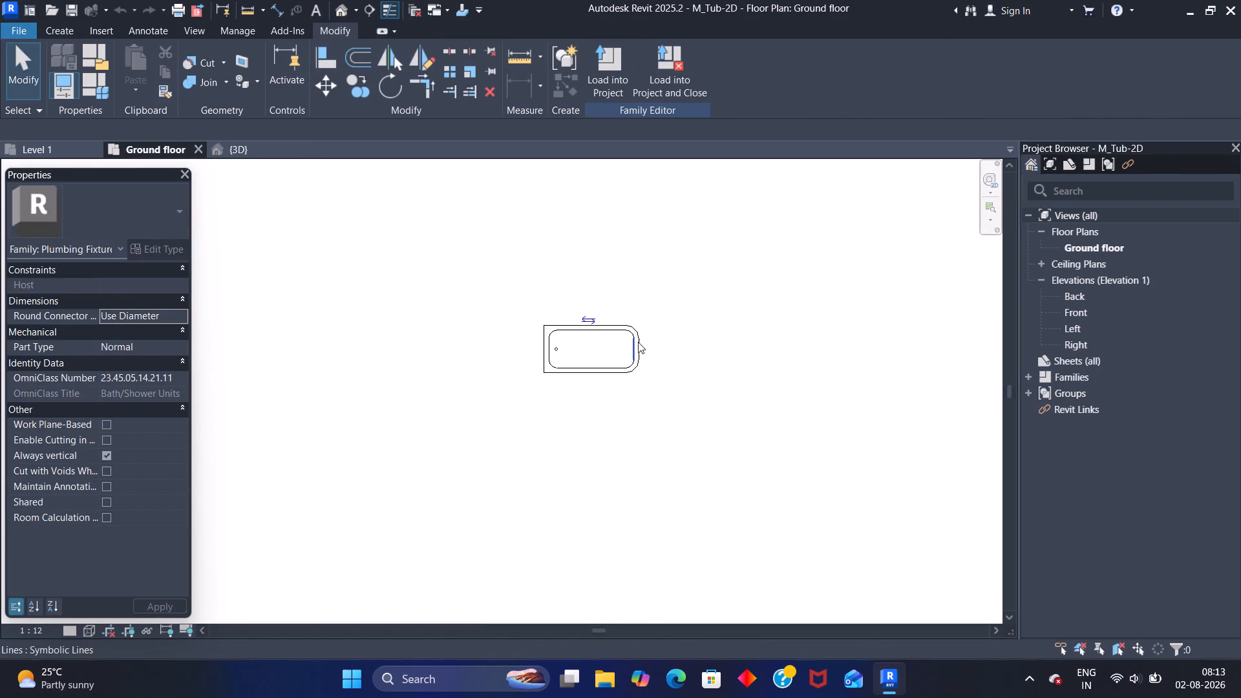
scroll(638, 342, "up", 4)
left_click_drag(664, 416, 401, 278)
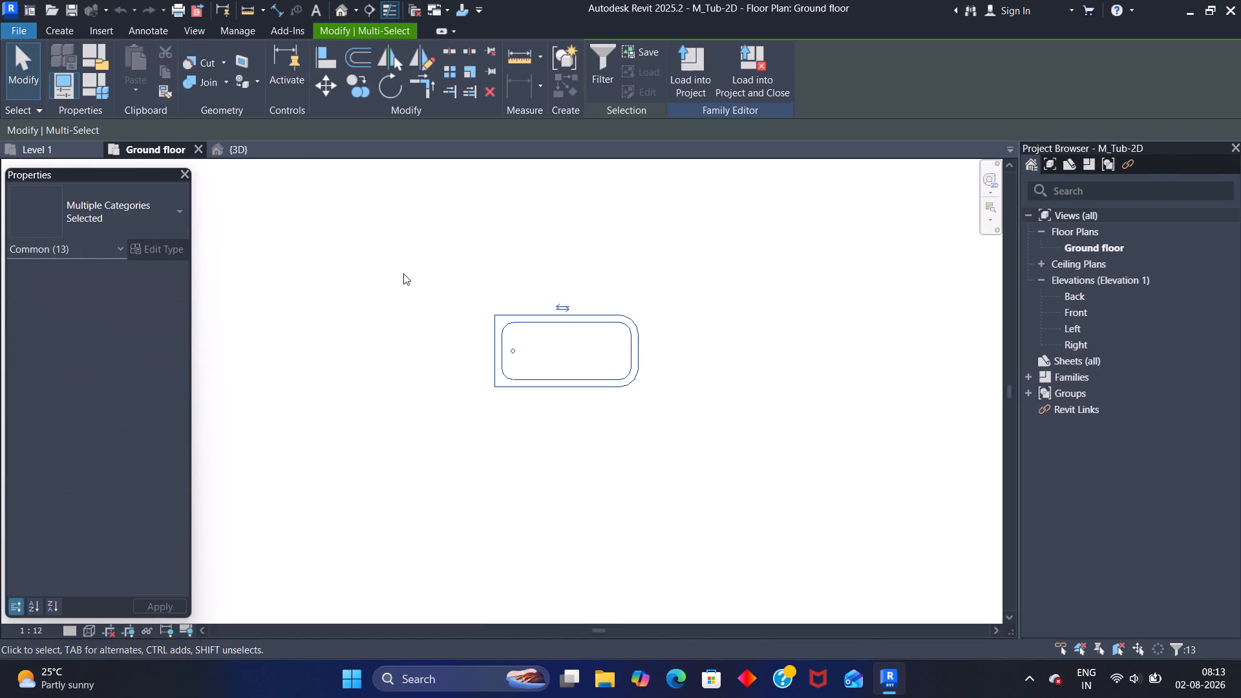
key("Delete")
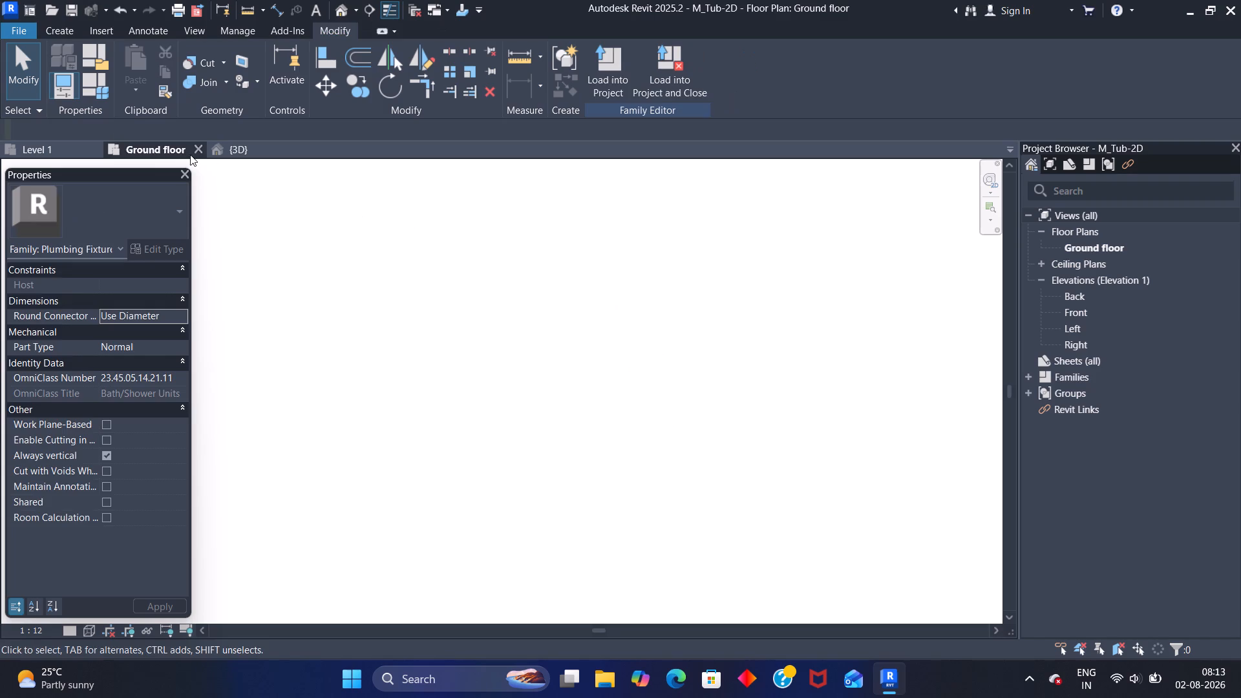
Close the M_Tub-2D family's Ground floor plan without saving changes to the family.
left_click(196, 147)
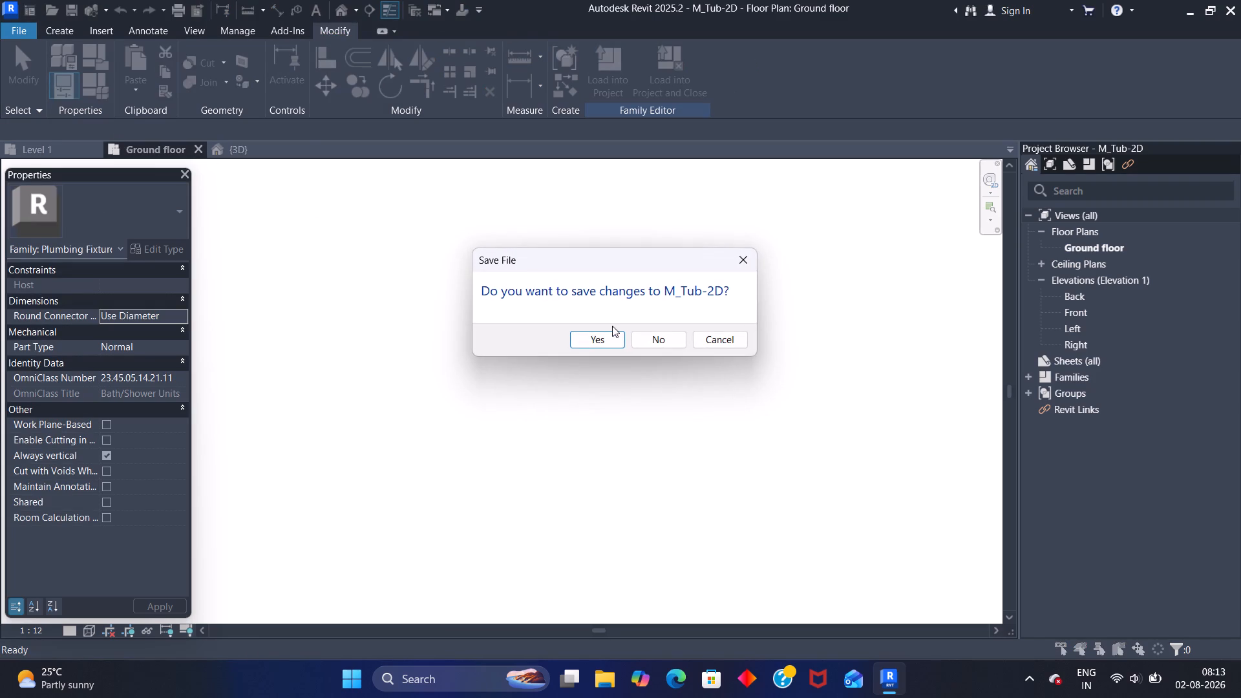
left_click(647, 343)
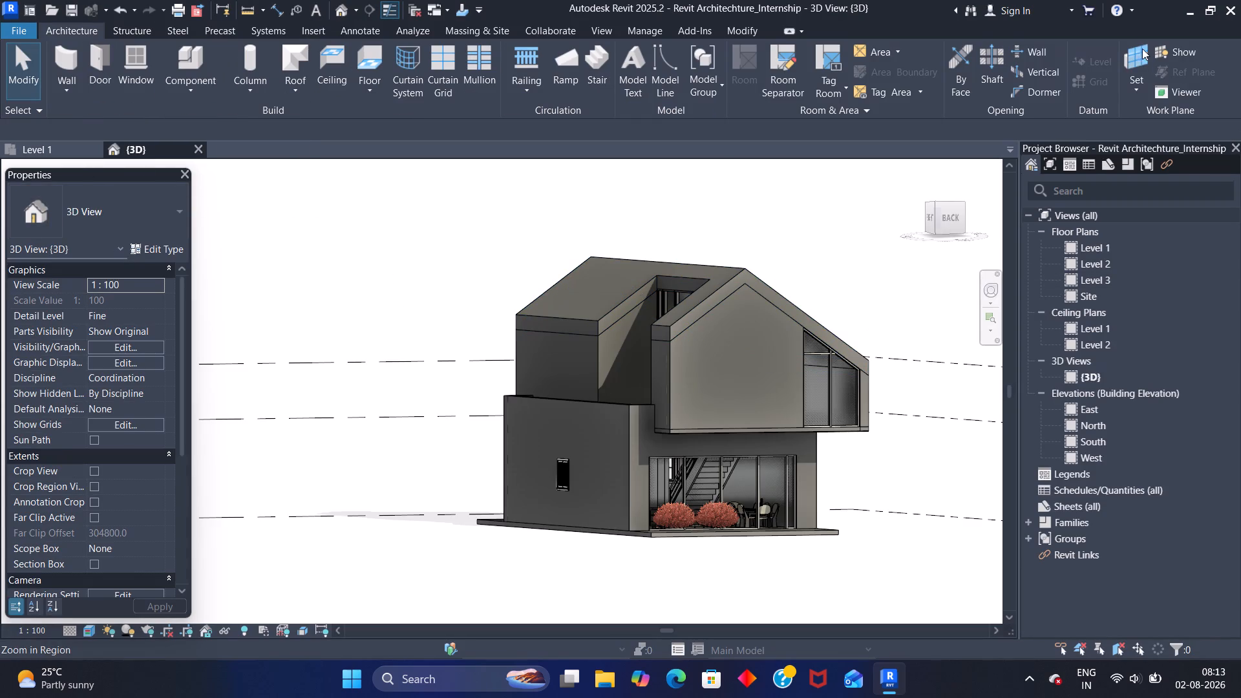
Exit Revit, saving the changes to the Revit Architechture_Internship project.
left_click(1237, 8)
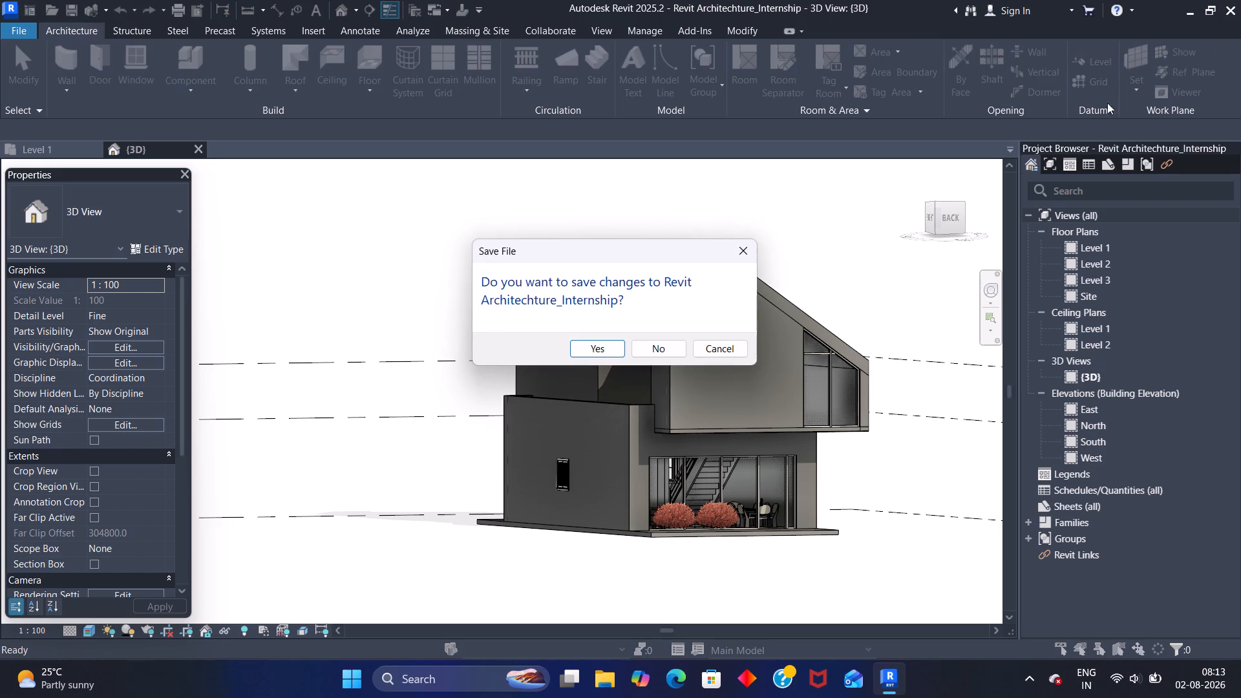
left_click(588, 347)
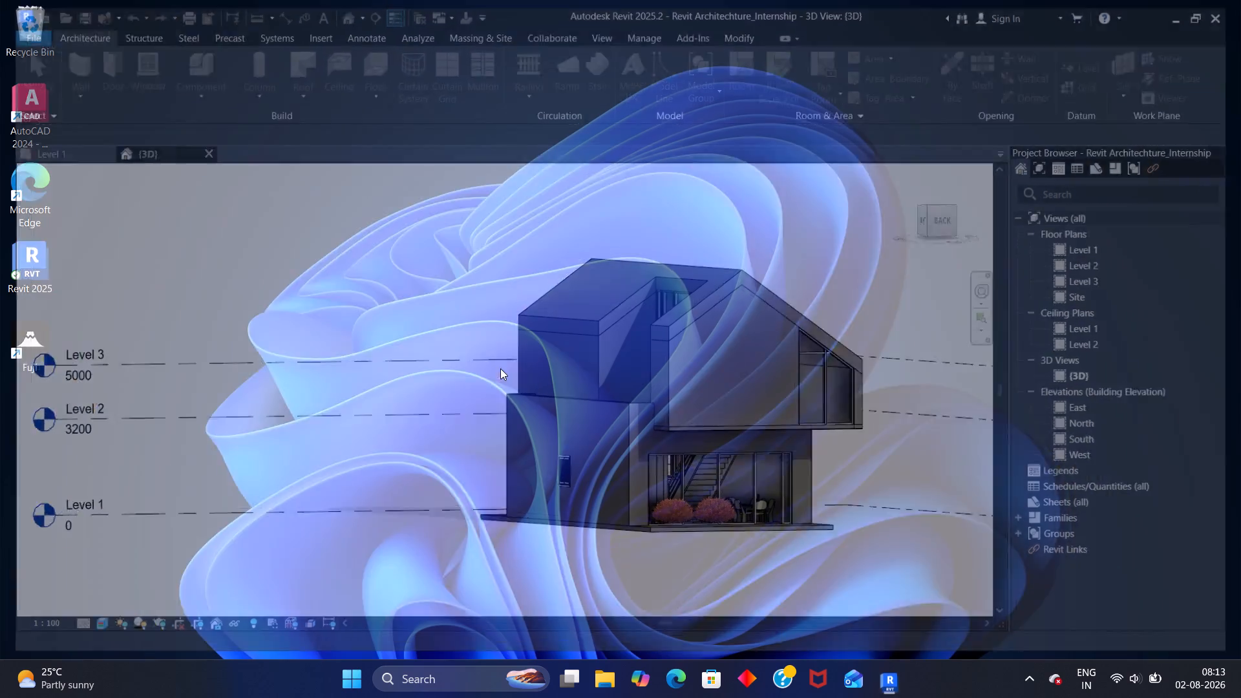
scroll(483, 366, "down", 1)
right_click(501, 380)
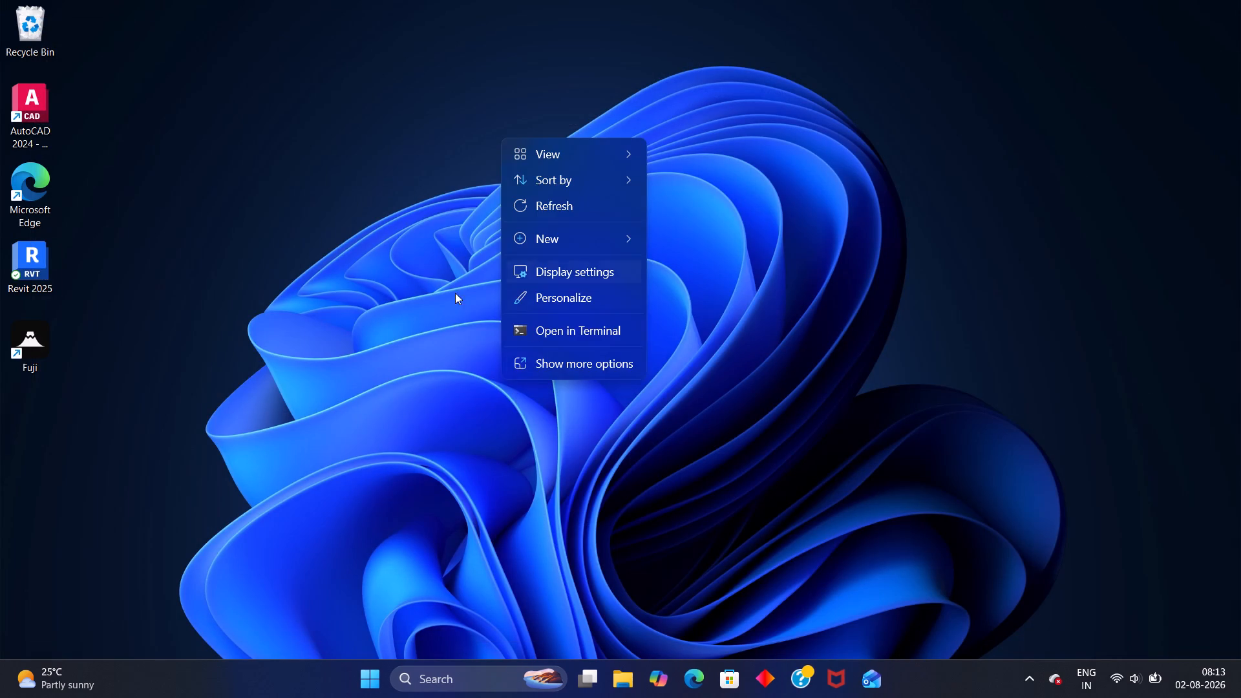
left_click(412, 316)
Launch the Fuji application from the desktop.
left_click(35, 354)
left_click(33, 349)
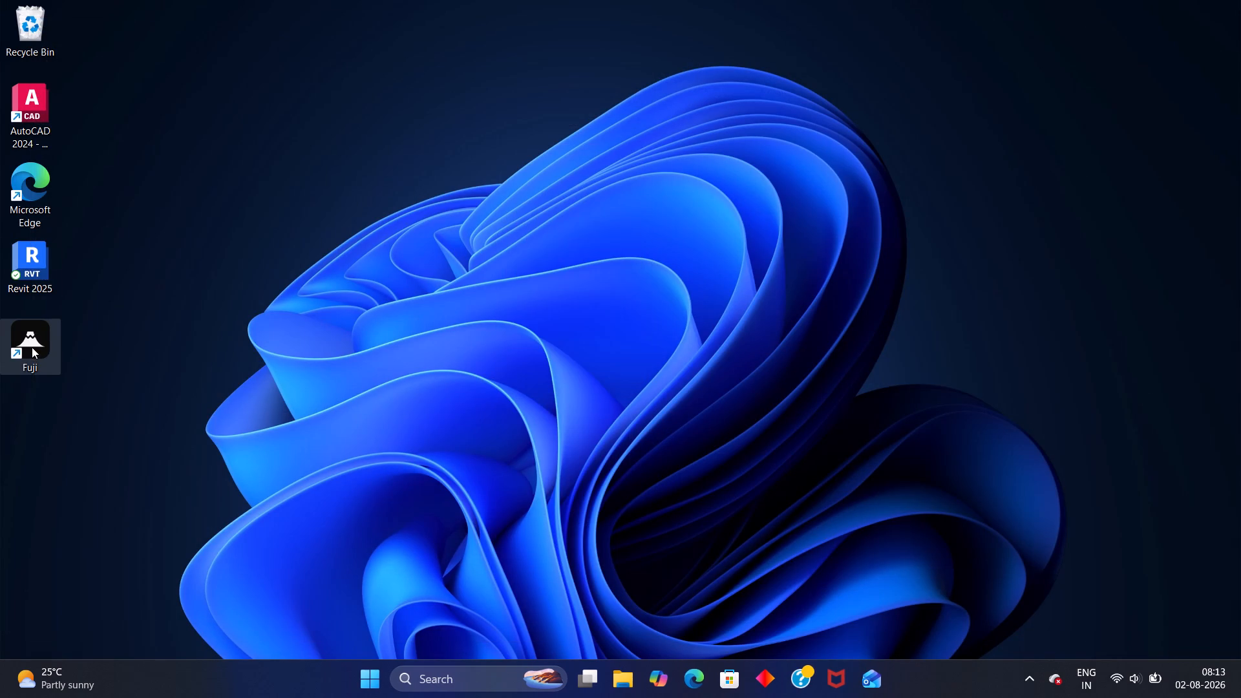
double_click(48, 344)
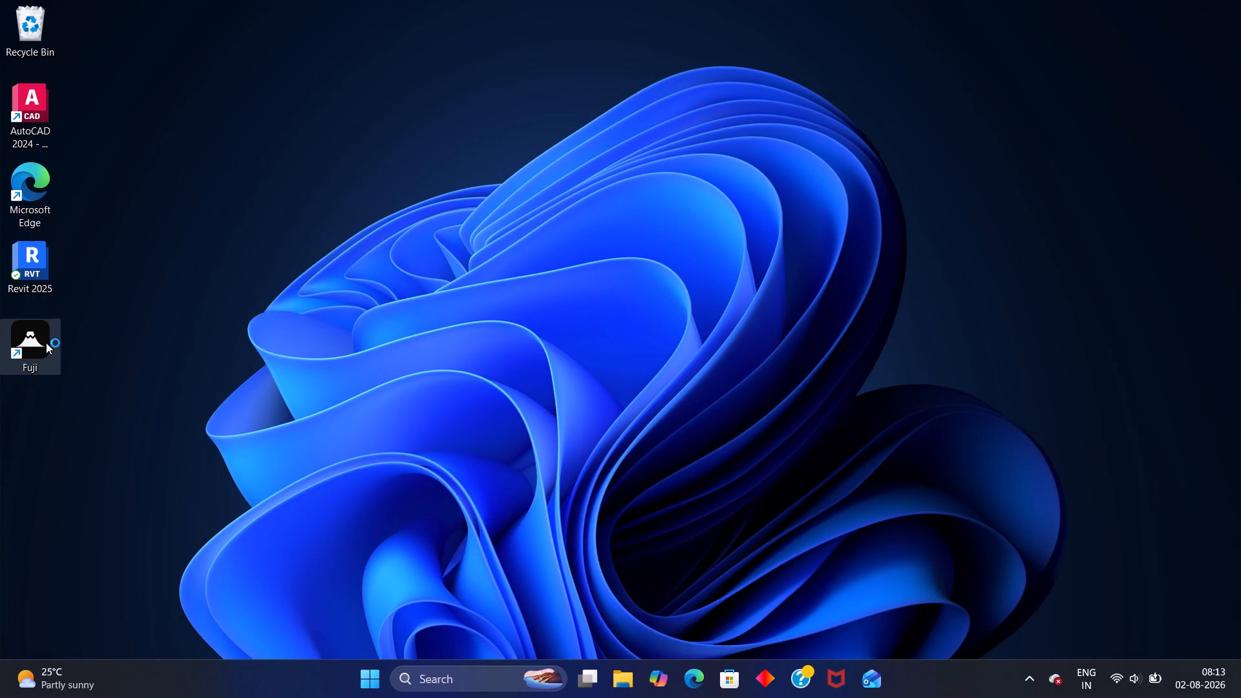
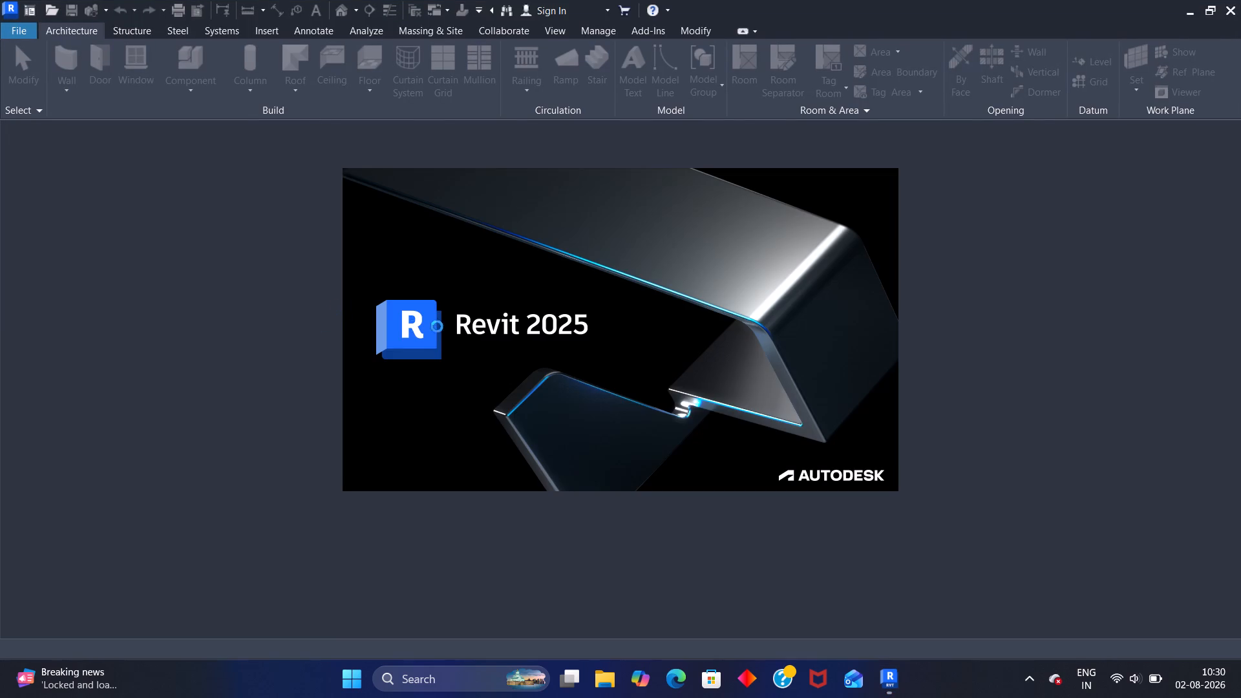
Open the recent Revit Architechture_Internship project in Revit 2025.
scroll(423, 343, "up", 1)
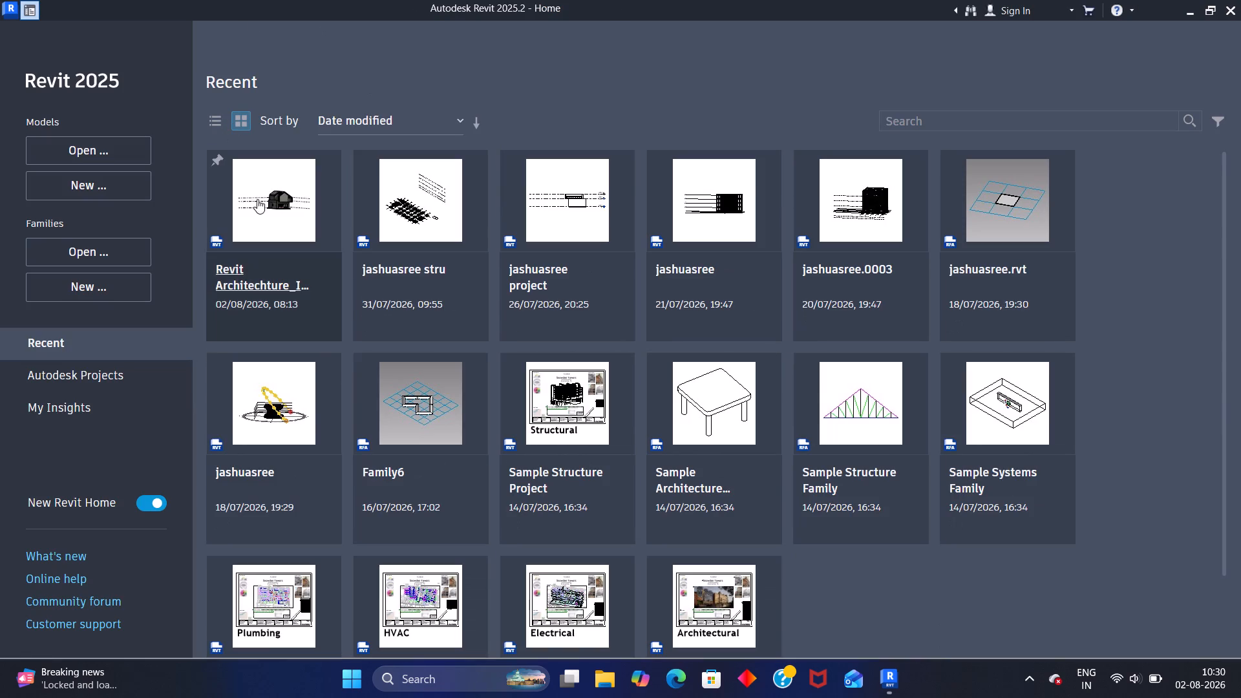
left_click(264, 200)
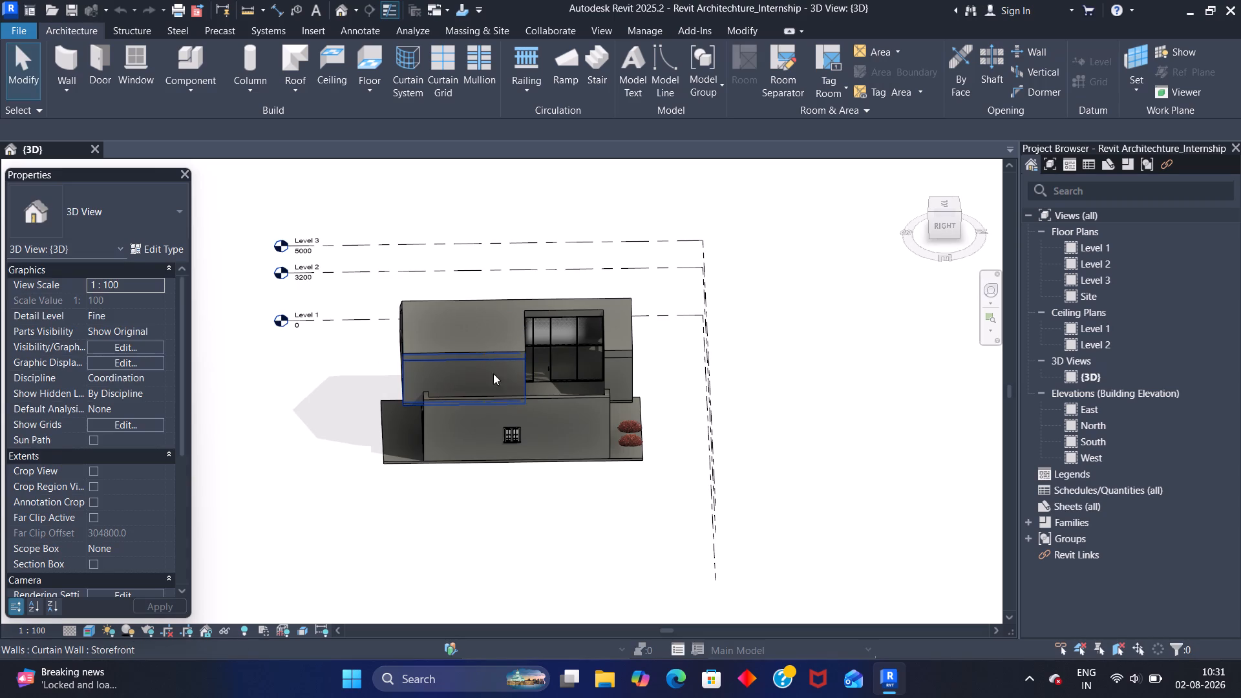
Examine the house exterior from its right-back corner in the 3D view, including the red shrubs on the ground-floor slab.
scroll(388, 394, "down", 1)
middle_click_drag(376, 388, 451, 389)
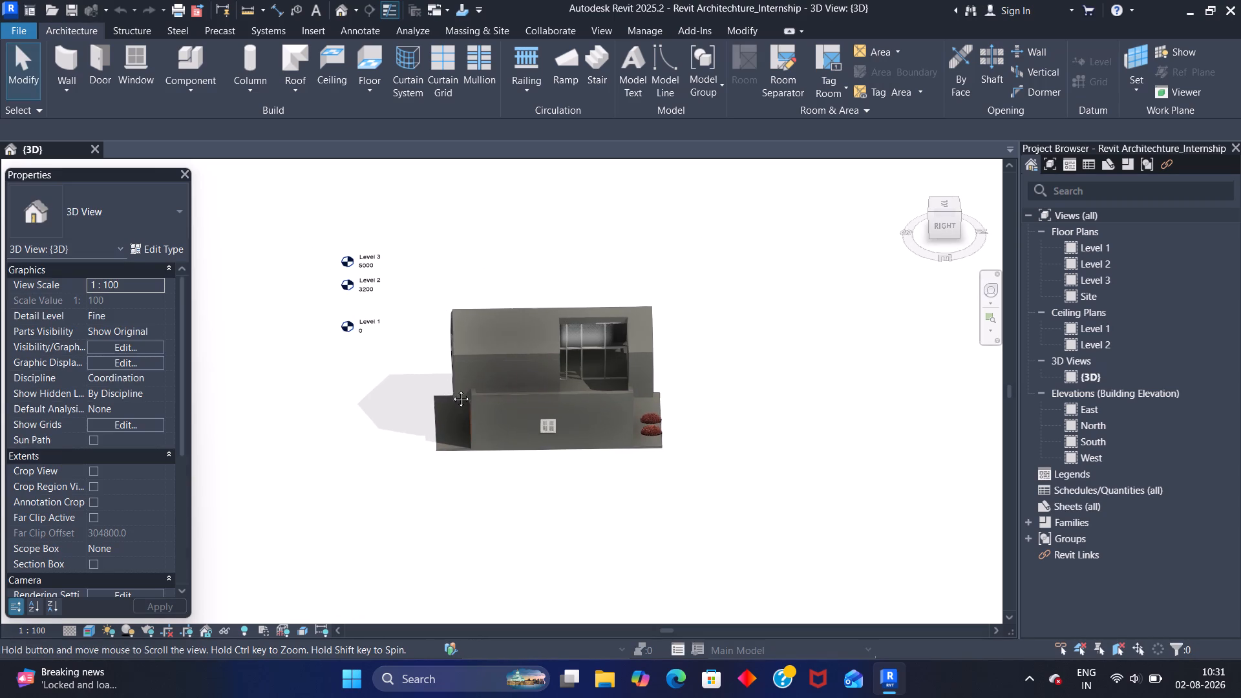
middle_click_drag(451, 389, 398, 399)
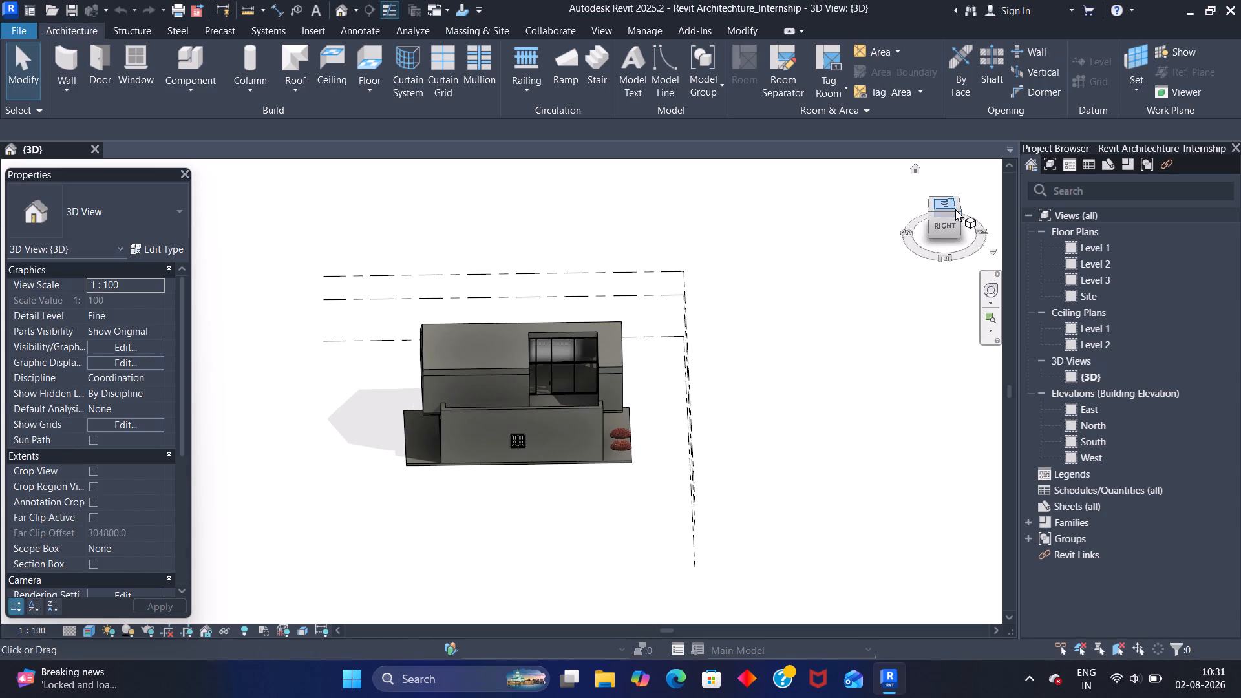
left_click(956, 210)
scroll(657, 467, "up", 7)
scroll(611, 397, "up", 1)
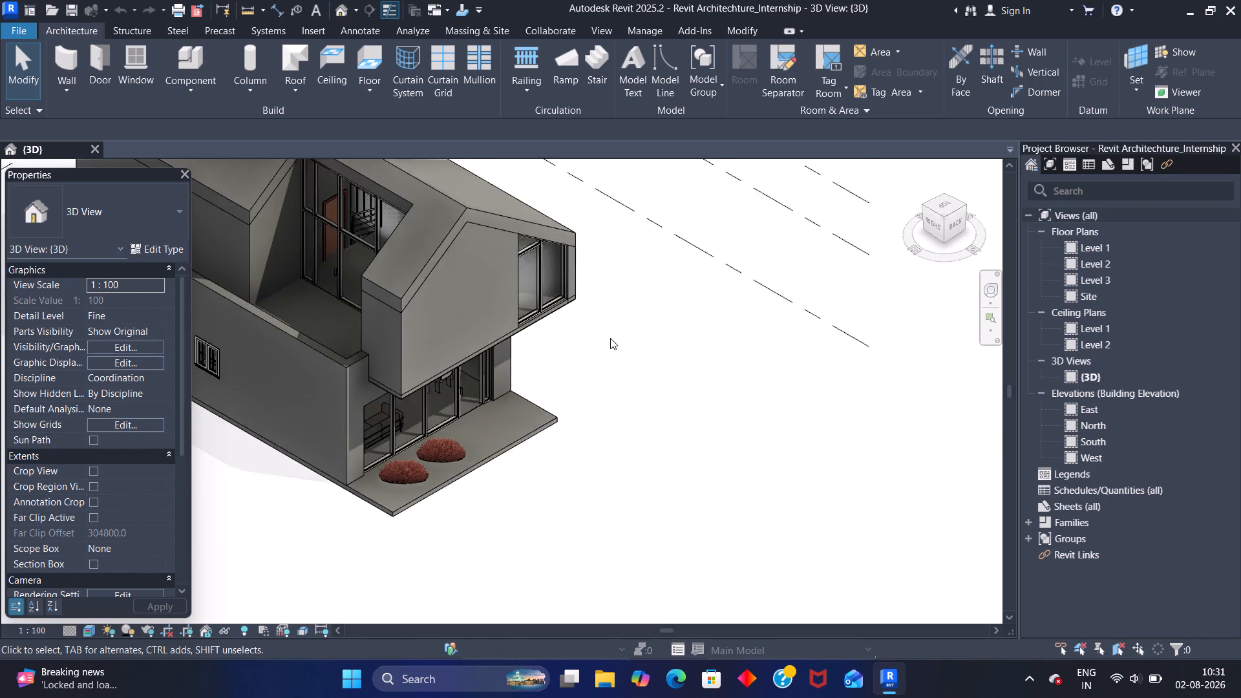
scroll(610, 337, "up", 1)
scroll(409, 499, "up", 9)
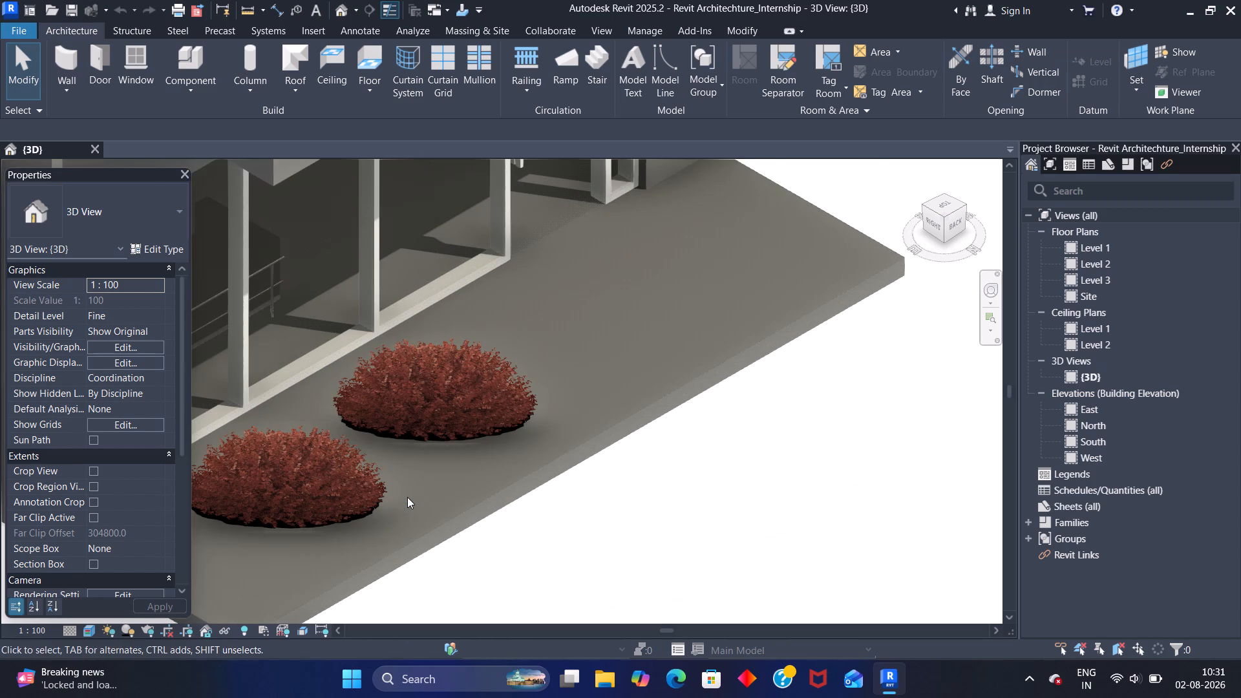
scroll(412, 488, "down", 4)
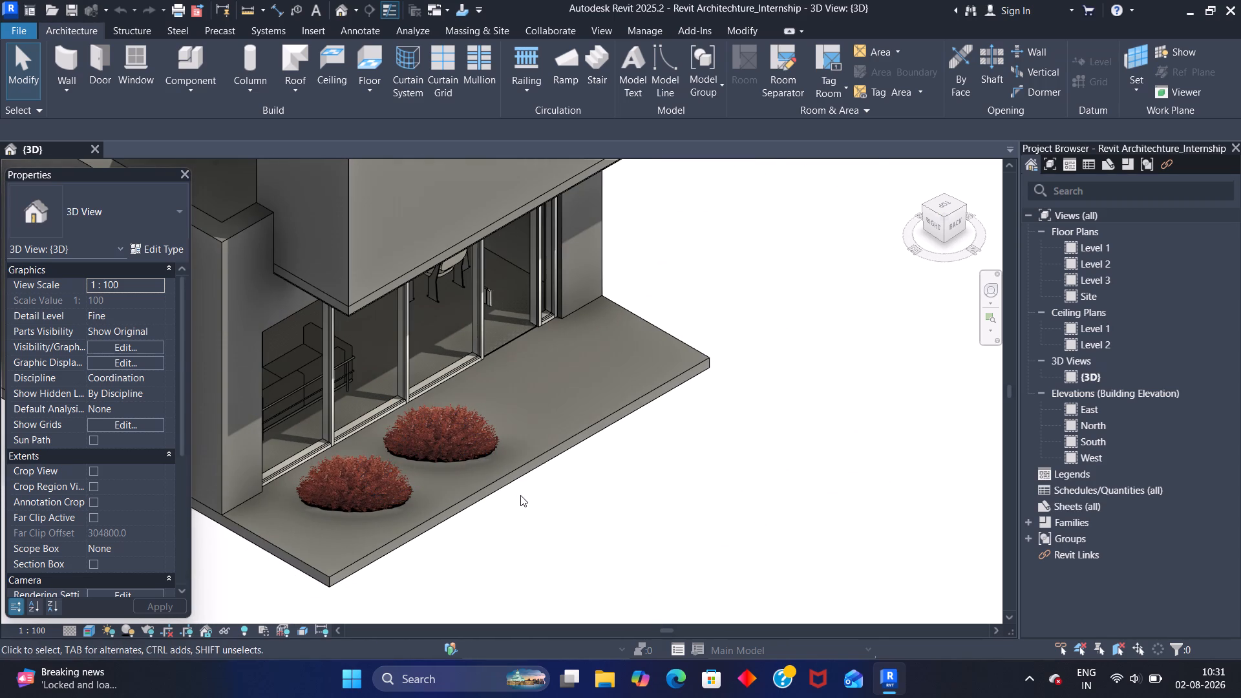
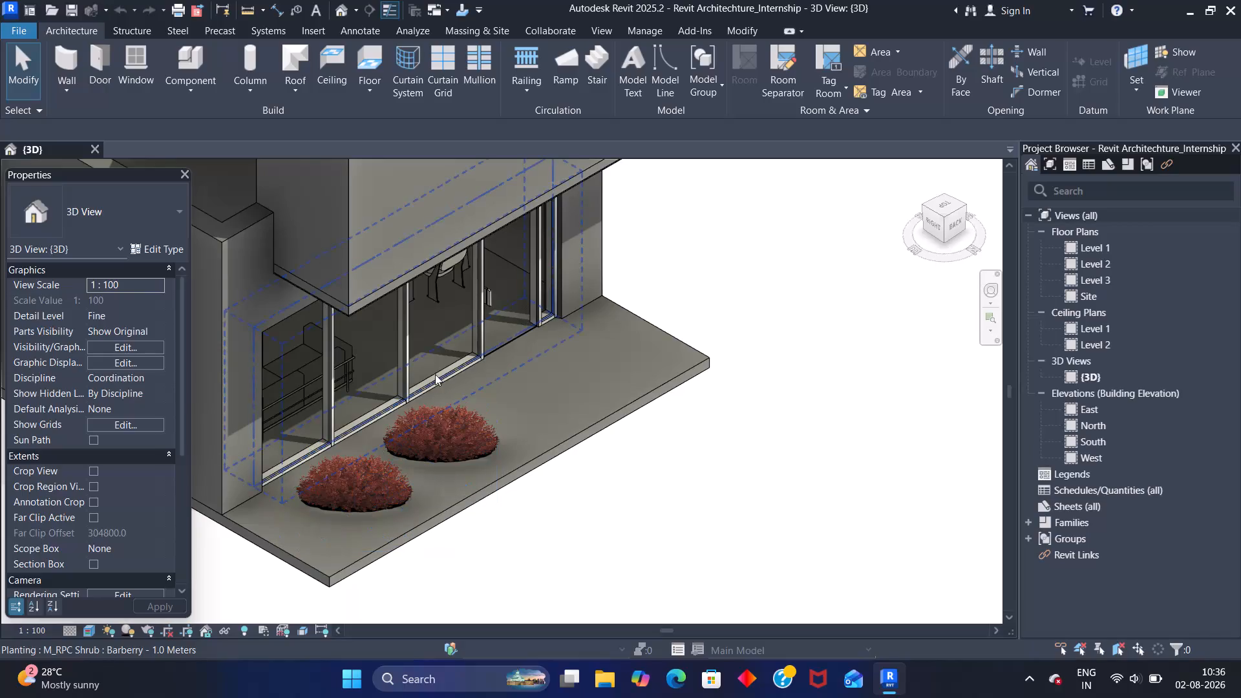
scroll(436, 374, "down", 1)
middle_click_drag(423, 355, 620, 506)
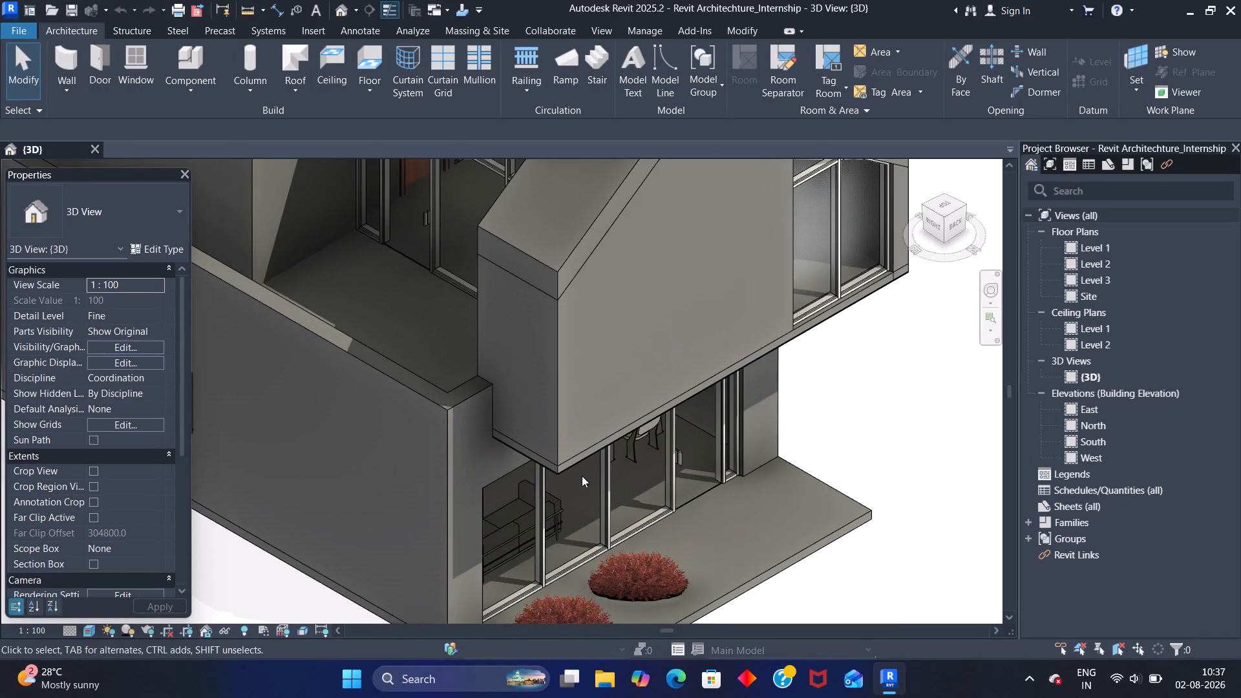
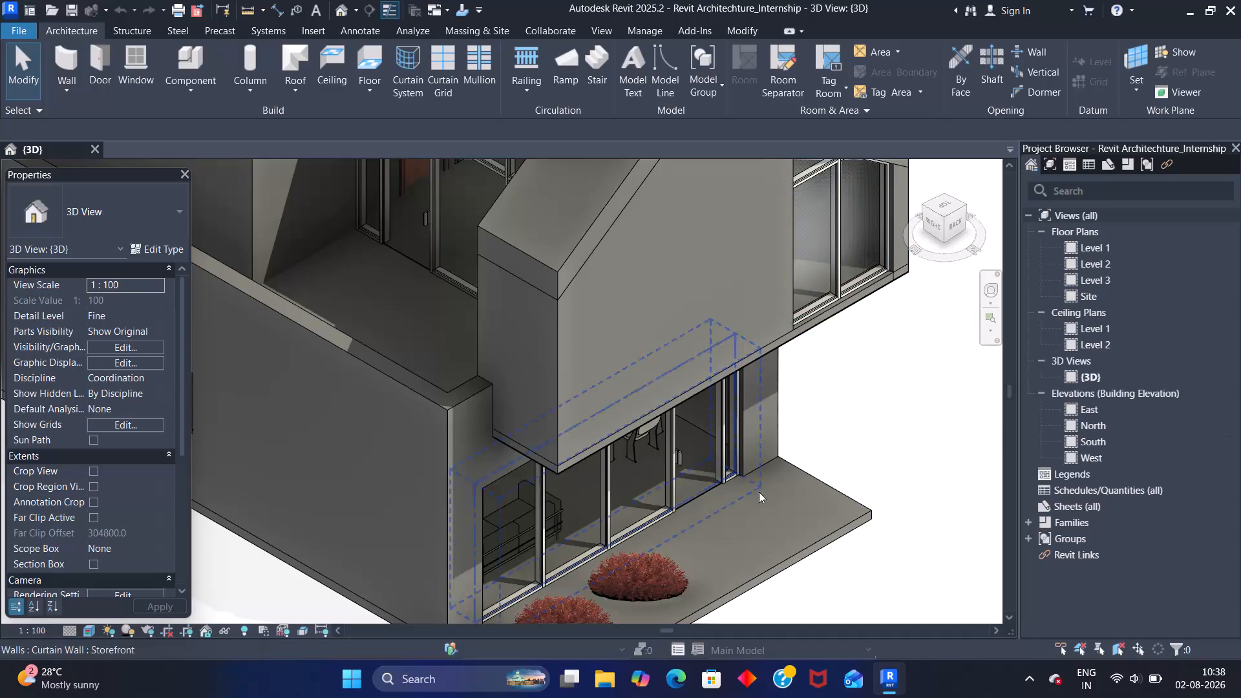
Open the East building elevation and examine the house facade against its levels.
double_click(1117, 414)
scroll(827, 416, "down", 1)
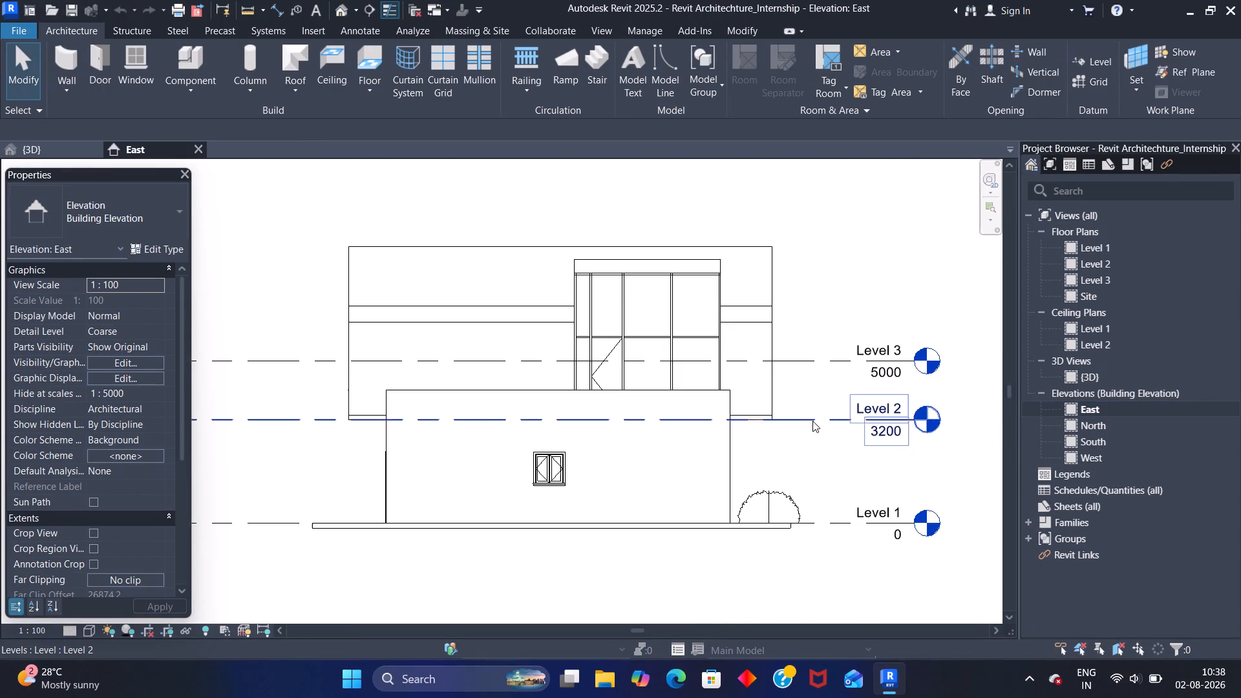
scroll(812, 421, "down", 3)
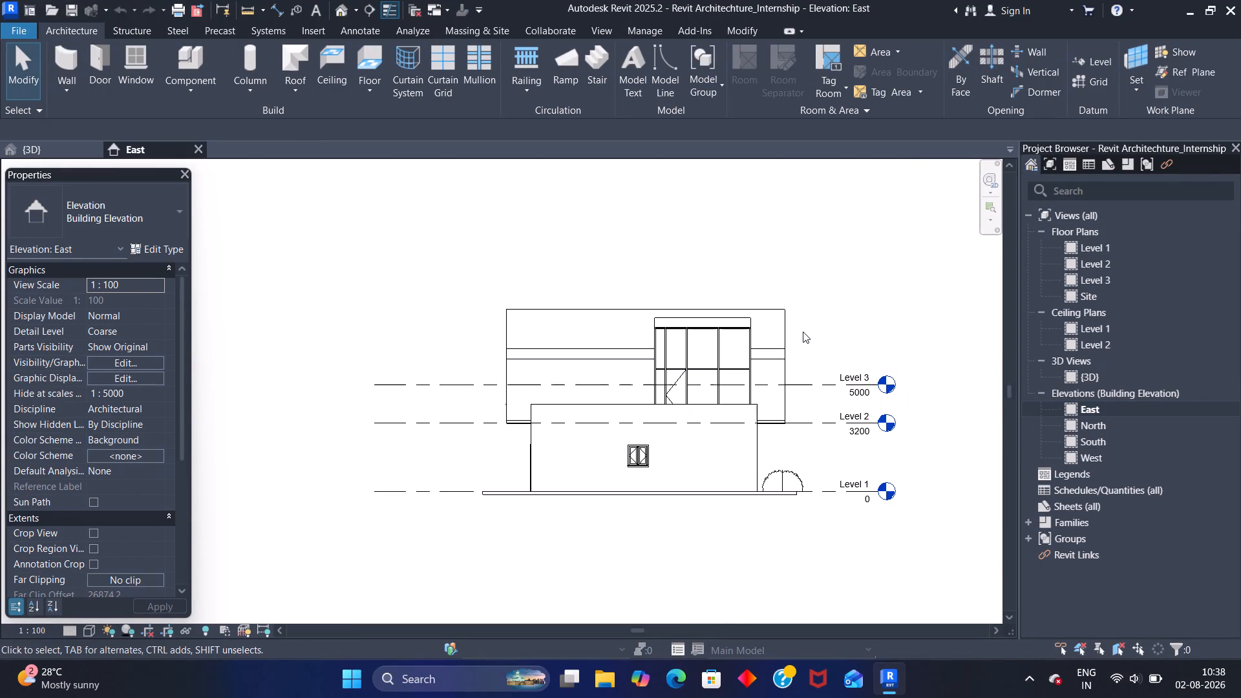
scroll(798, 332, "up", 2)
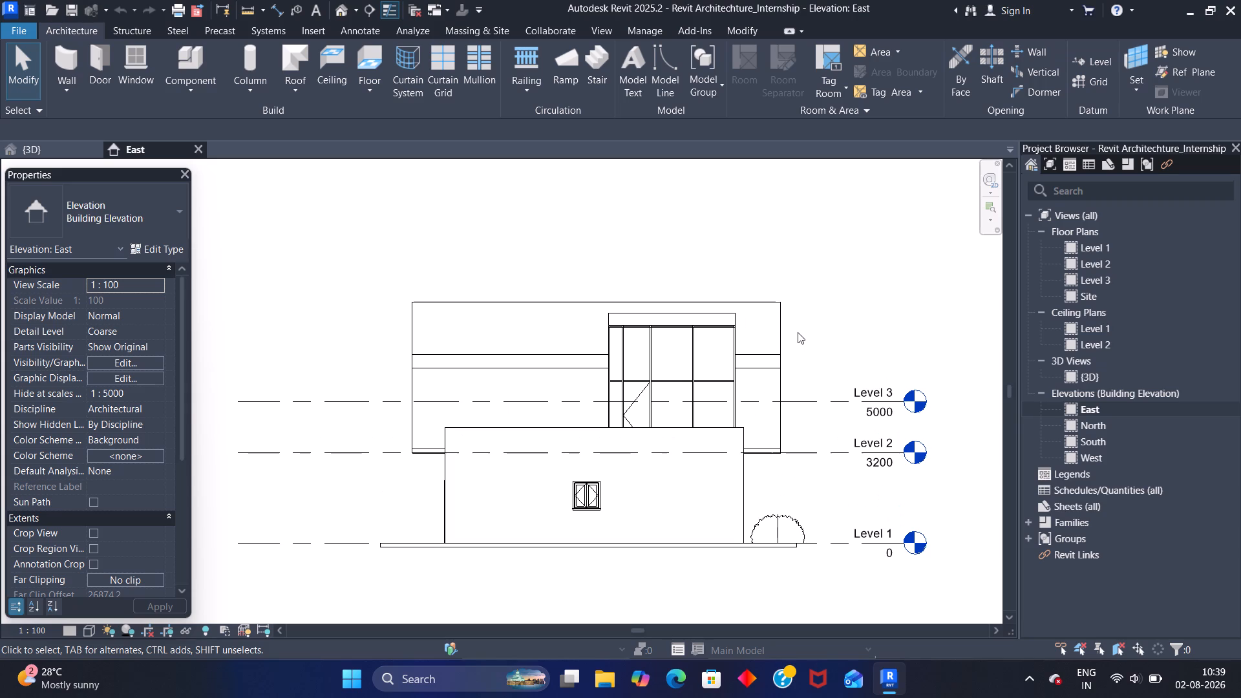
scroll(798, 332, "up", 1)
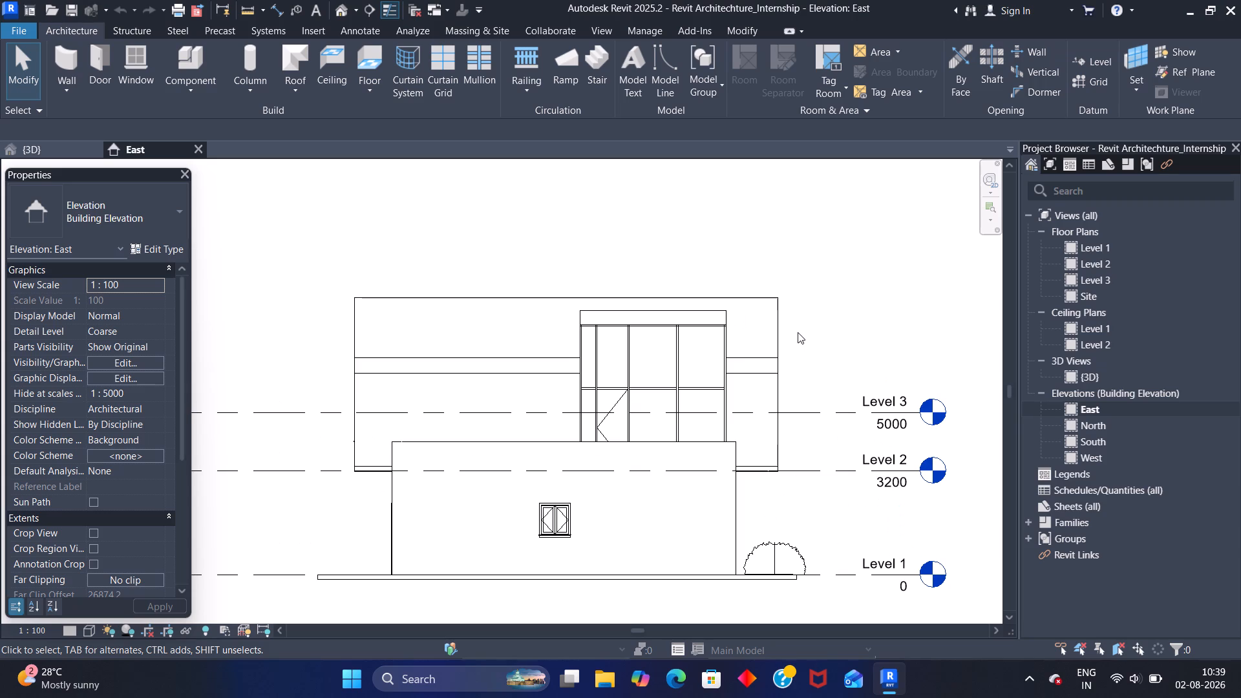
scroll(810, 344, "down", 1)
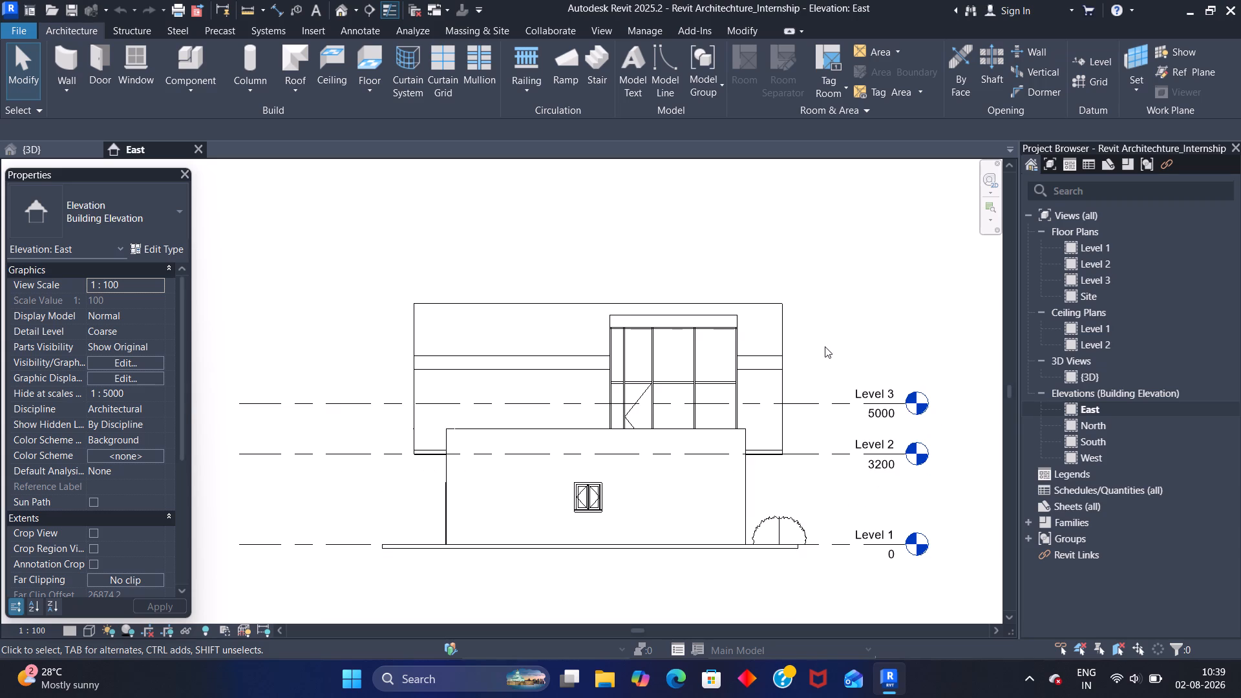
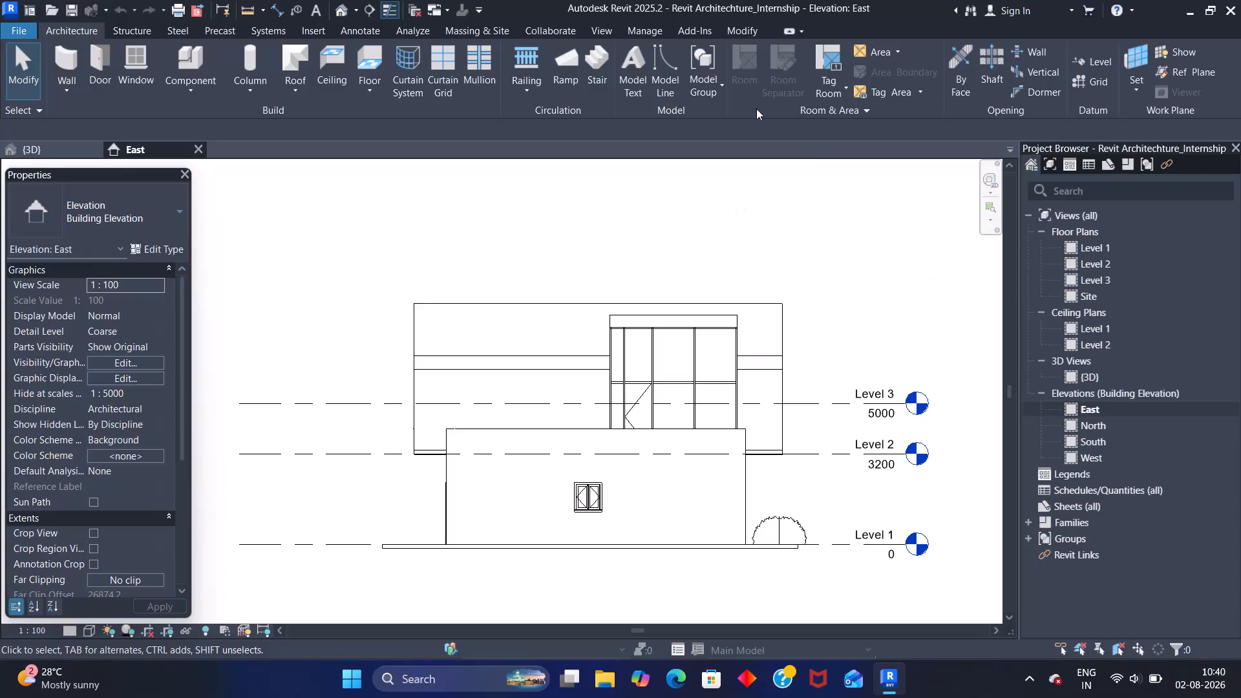
Open the Level 1 floor plan and look at the toposolid creation options.
double_click(1093, 246)
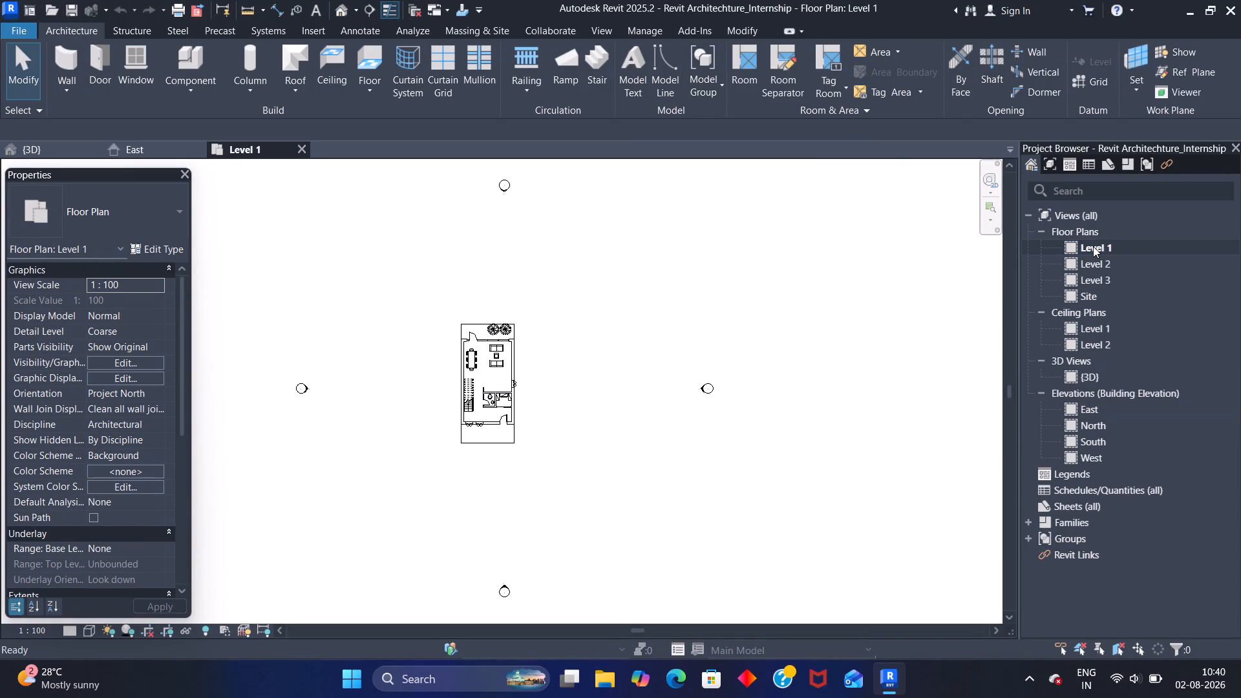
left_click(460, 28)
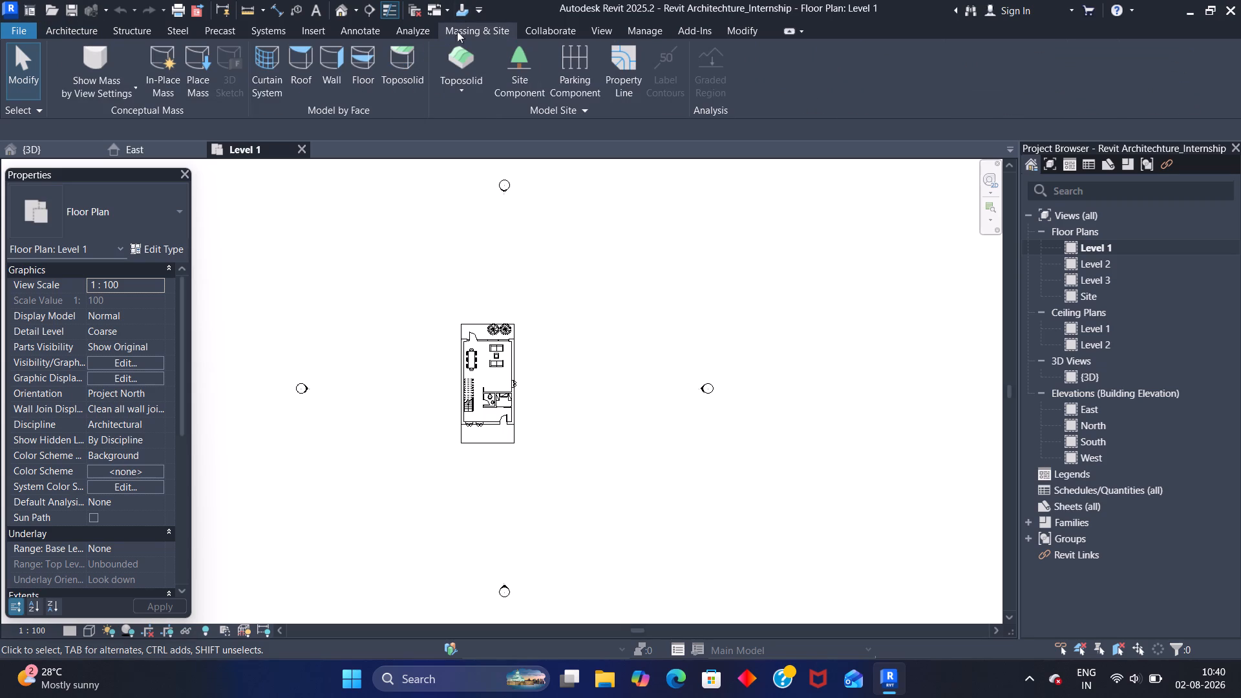
left_click(461, 93)
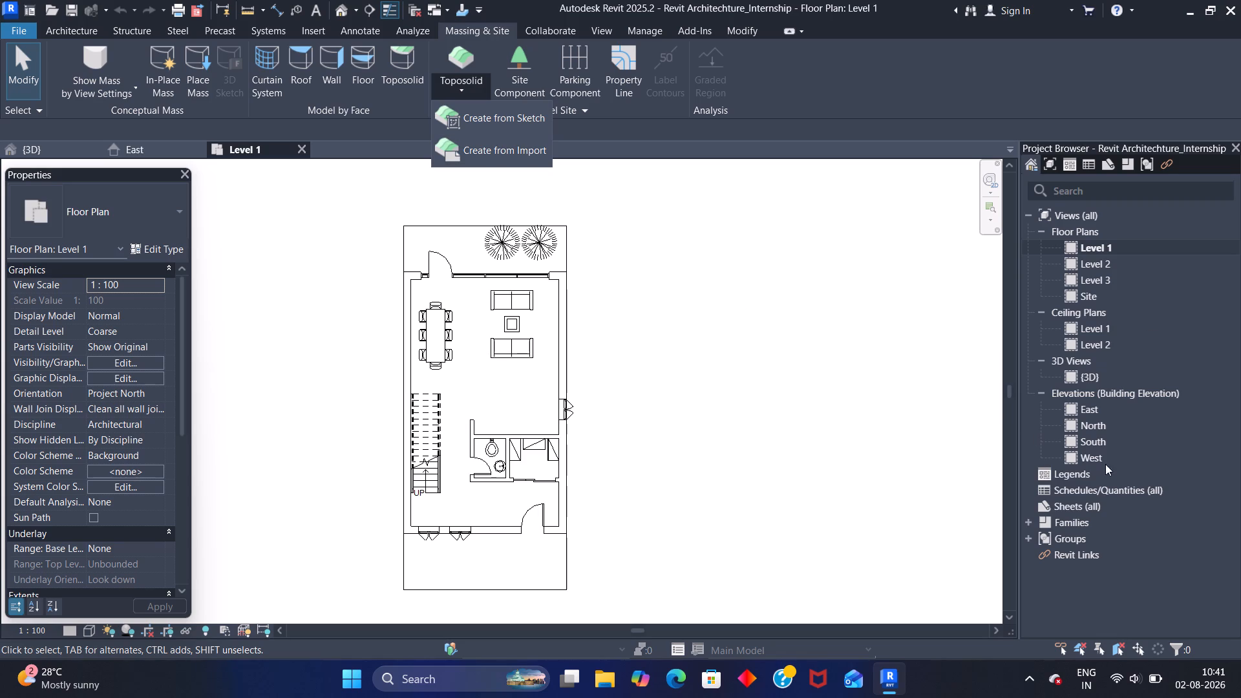
In the East elevation, add a level by picking the Level 1 line with an offset of -6" (-152.4 mm).
double_click(1101, 412)
double_click(1101, 411)
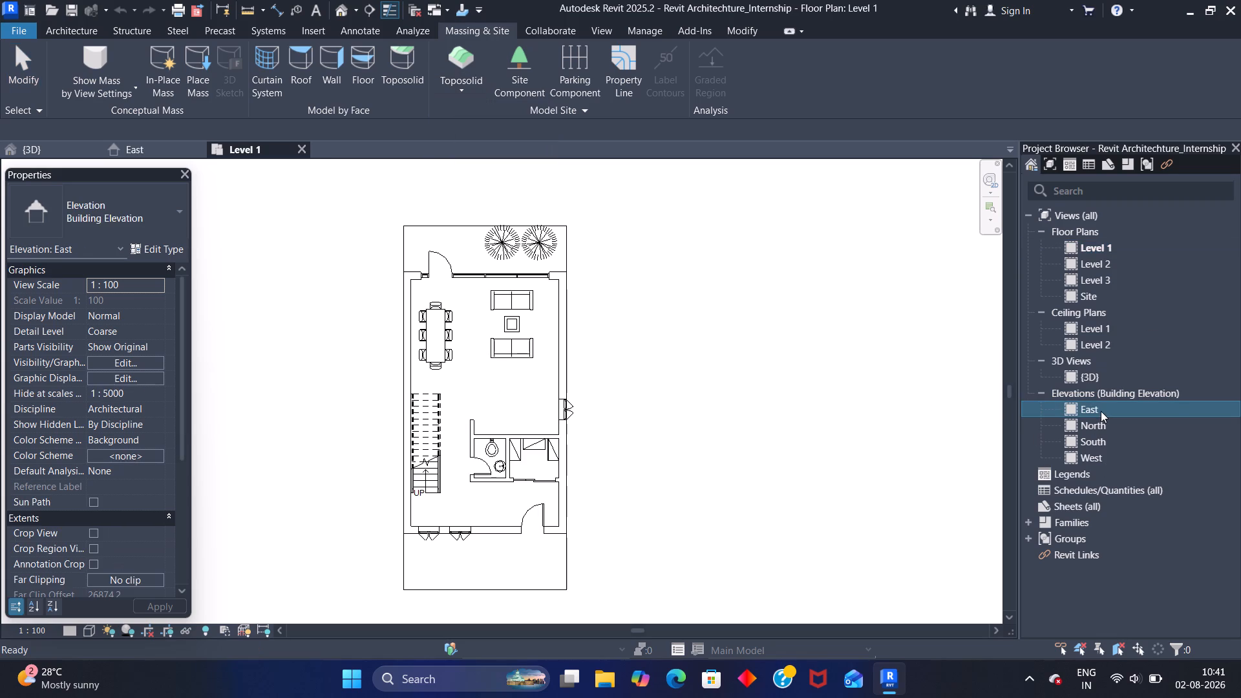
middle_click_drag(836, 498, 801, 348)
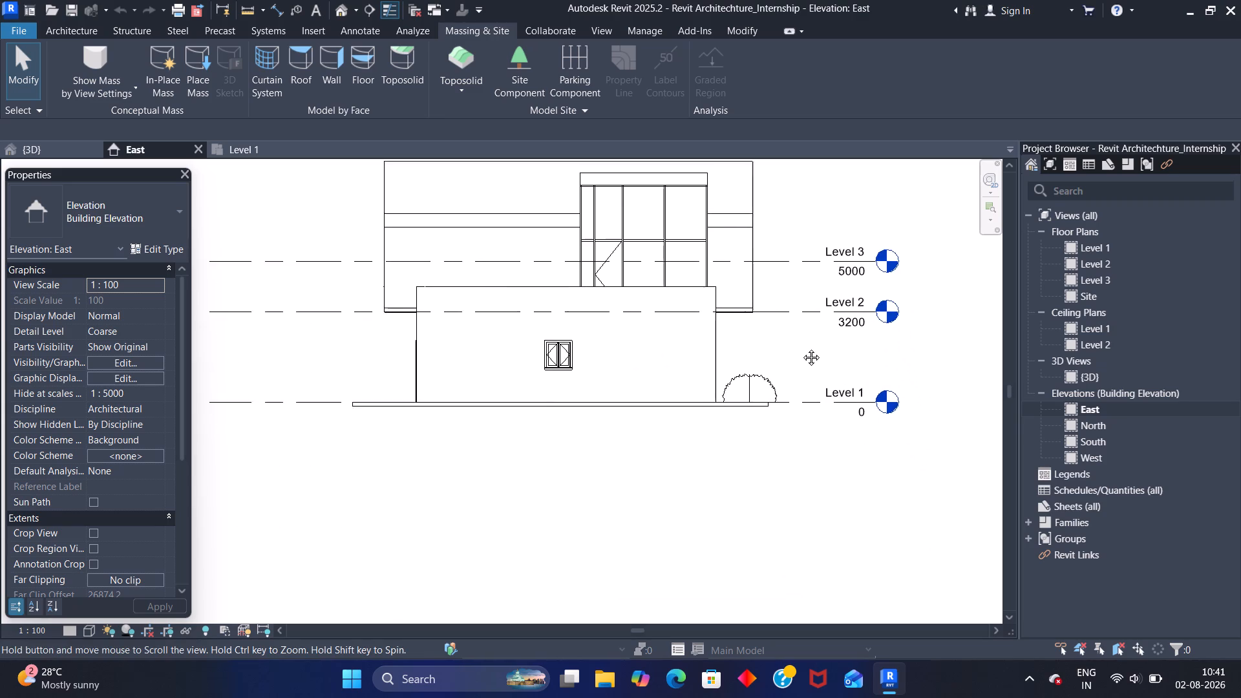
middle_click_drag(801, 348, 796, 335)
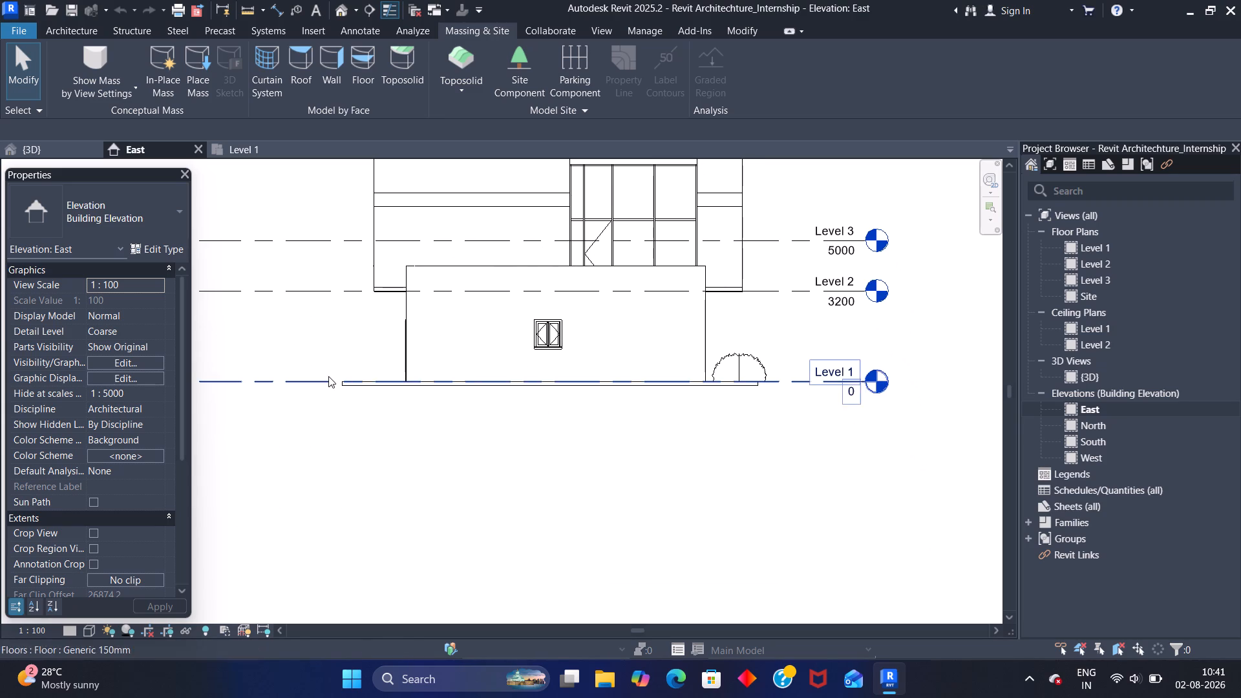
left_click(82, 30)
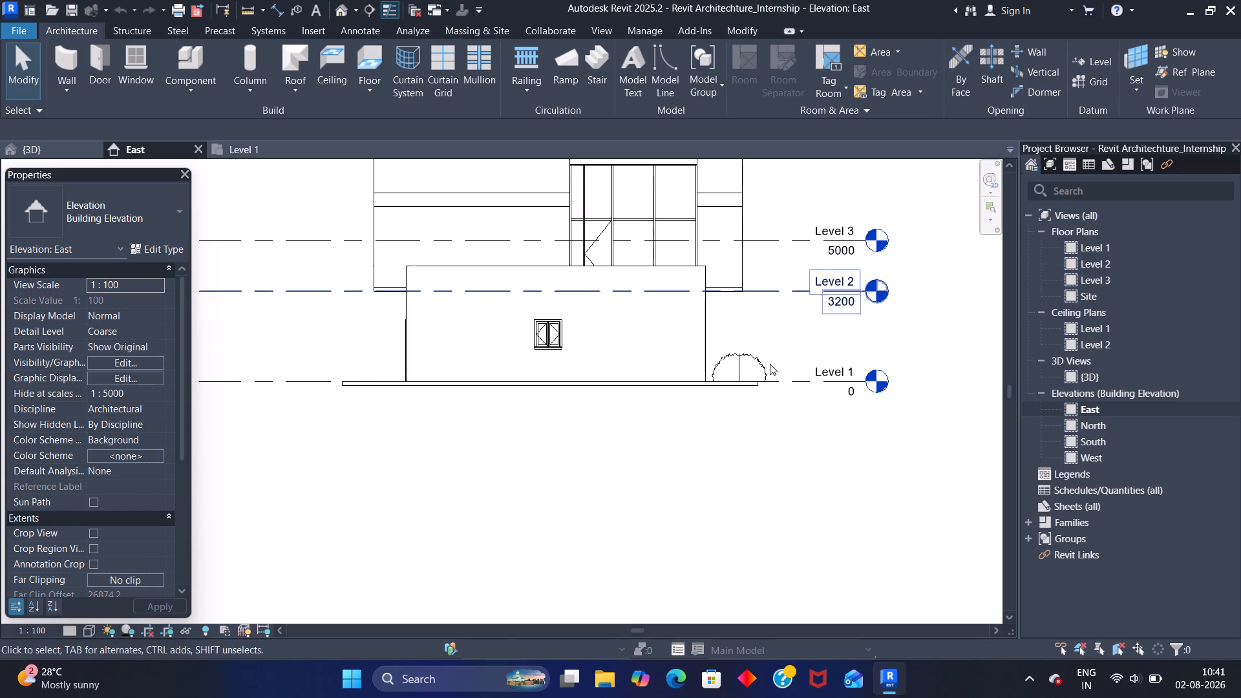
left_click(1095, 58)
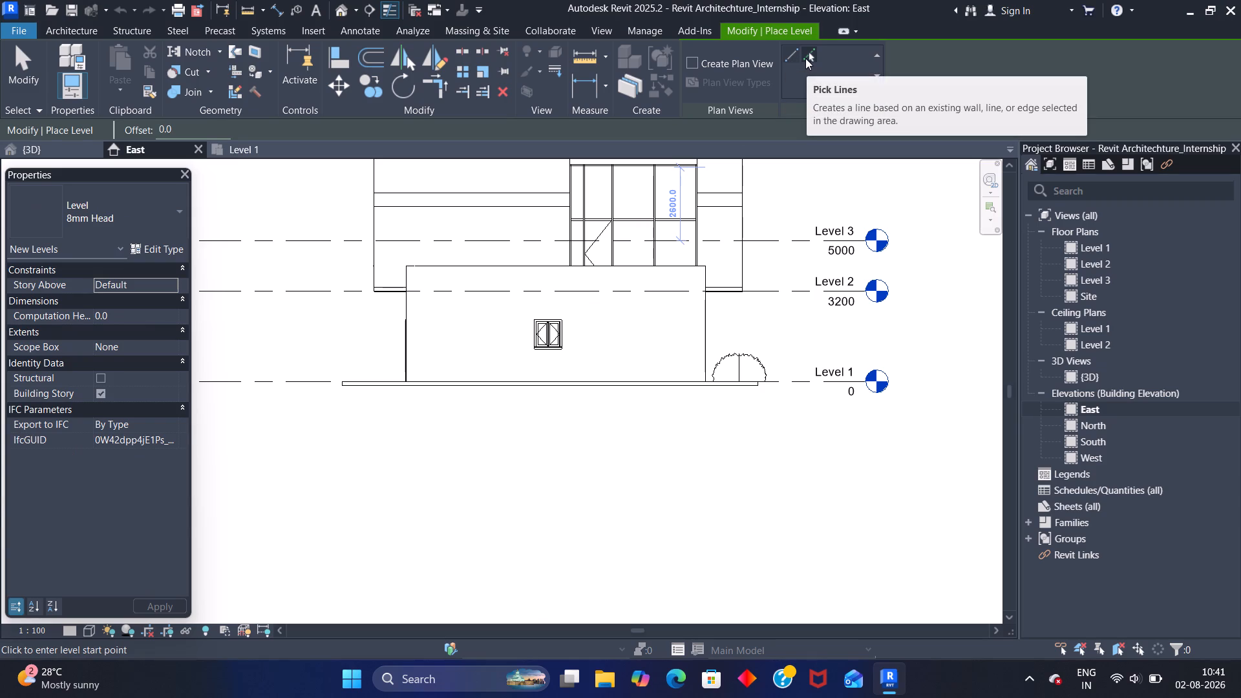
left_click(805, 58)
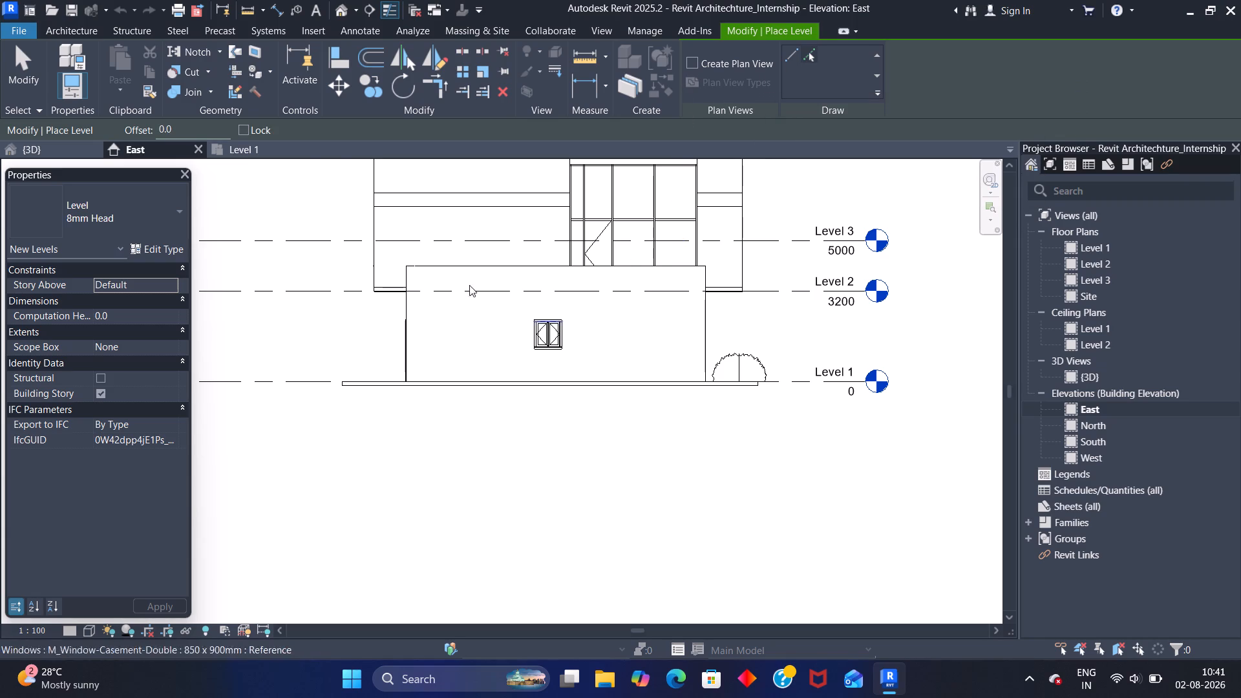
left_click(195, 131)
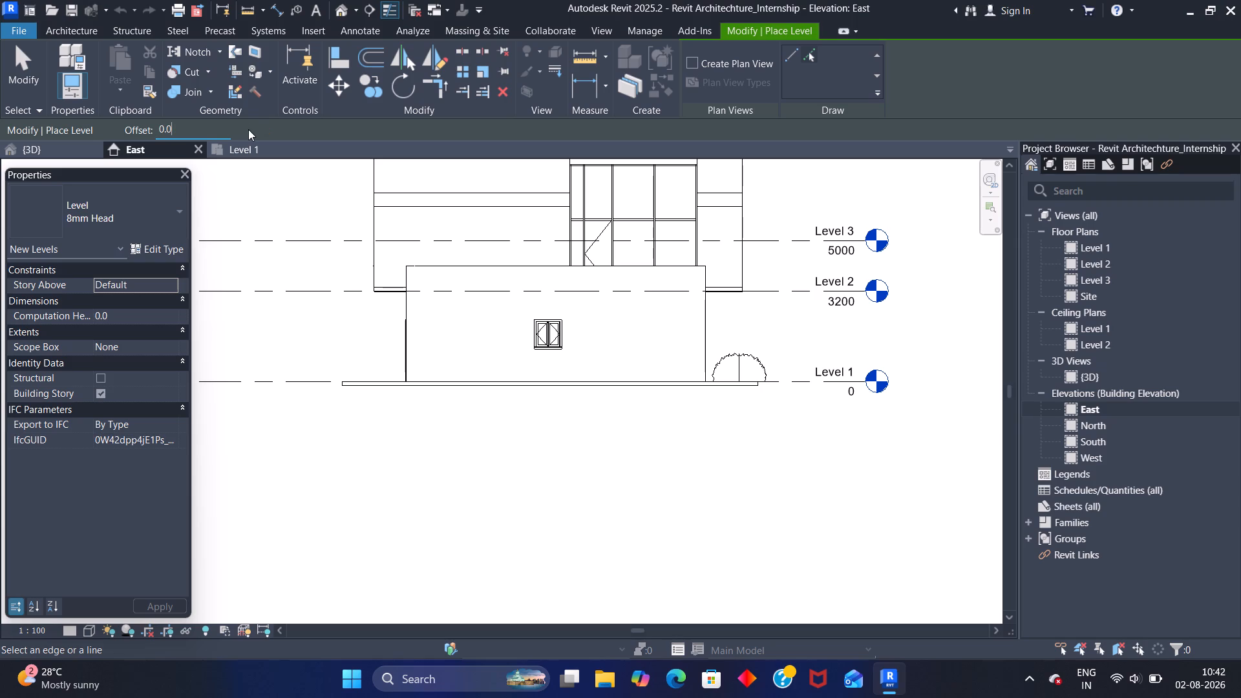
key("BackSpace")
key("BackSpace")
key("BackSpace")
key("BackSpace")
key("minus")
key("6")
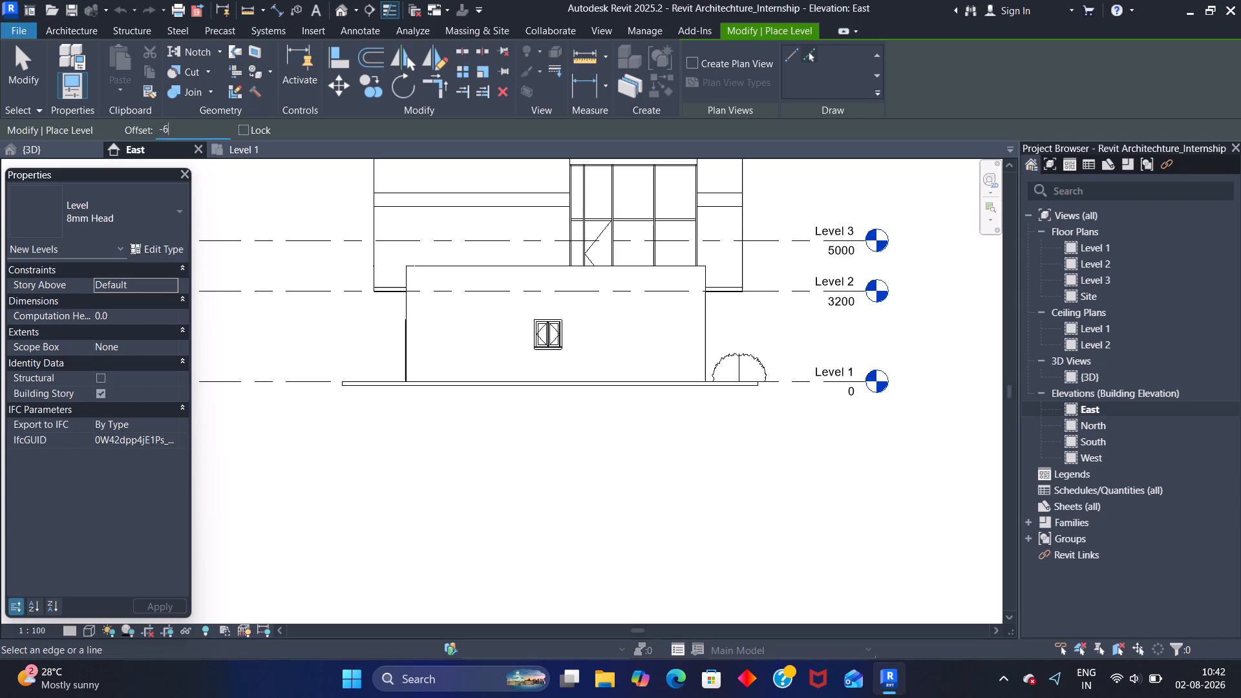
key("shift+quotedbl")
key("Return")
left_click(299, 377)
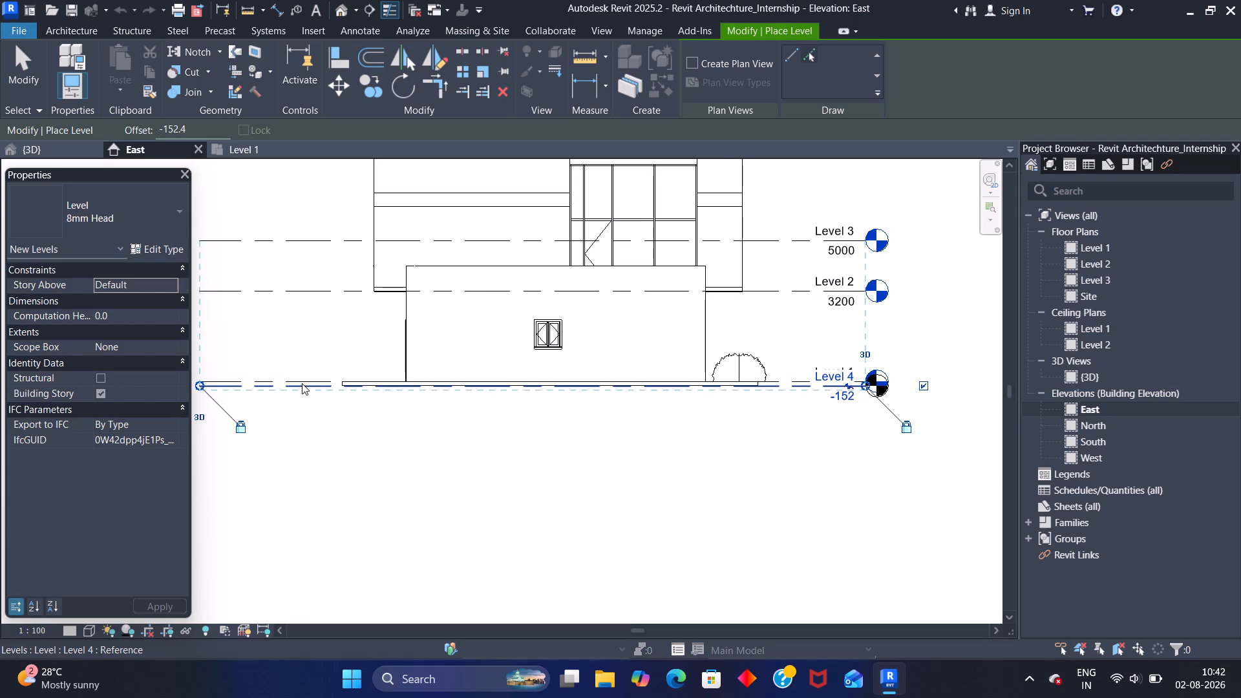
Clear the level placement offset to replace its value for another picked level.
left_click(197, 133)
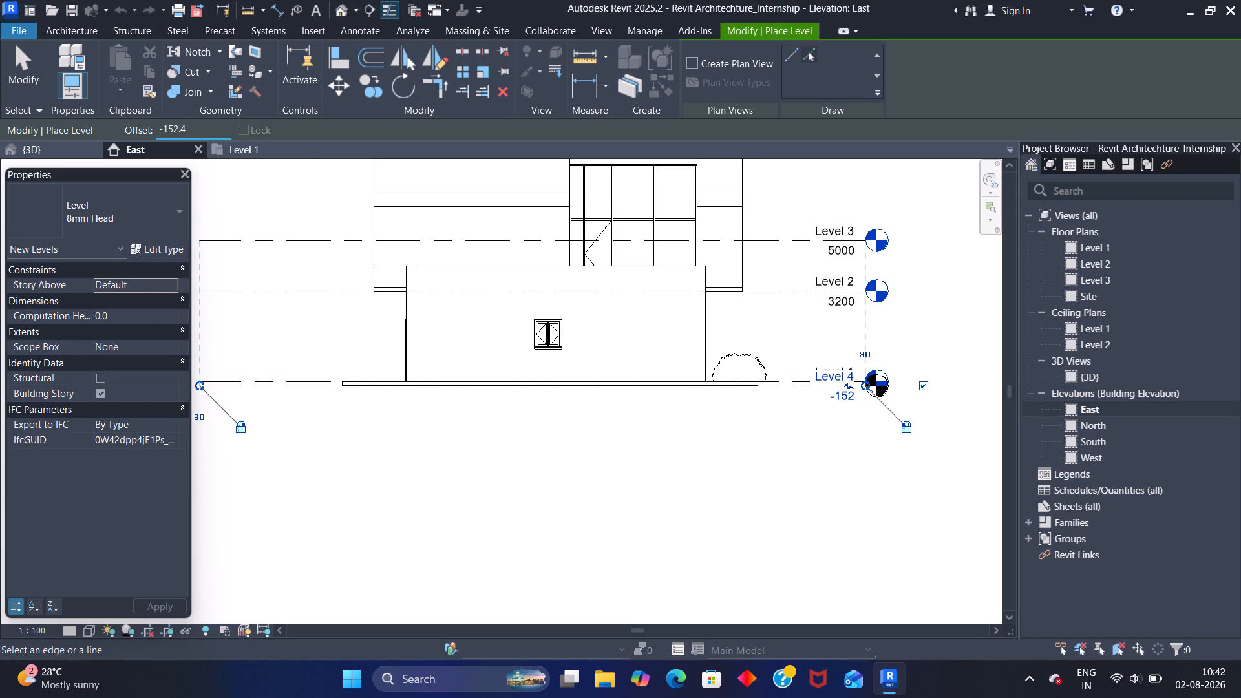
key("BackSpace")
key("BackSpace")
key("BackSpace")
key("BackSpace")
key("BackSpace")
key("BackSpace")
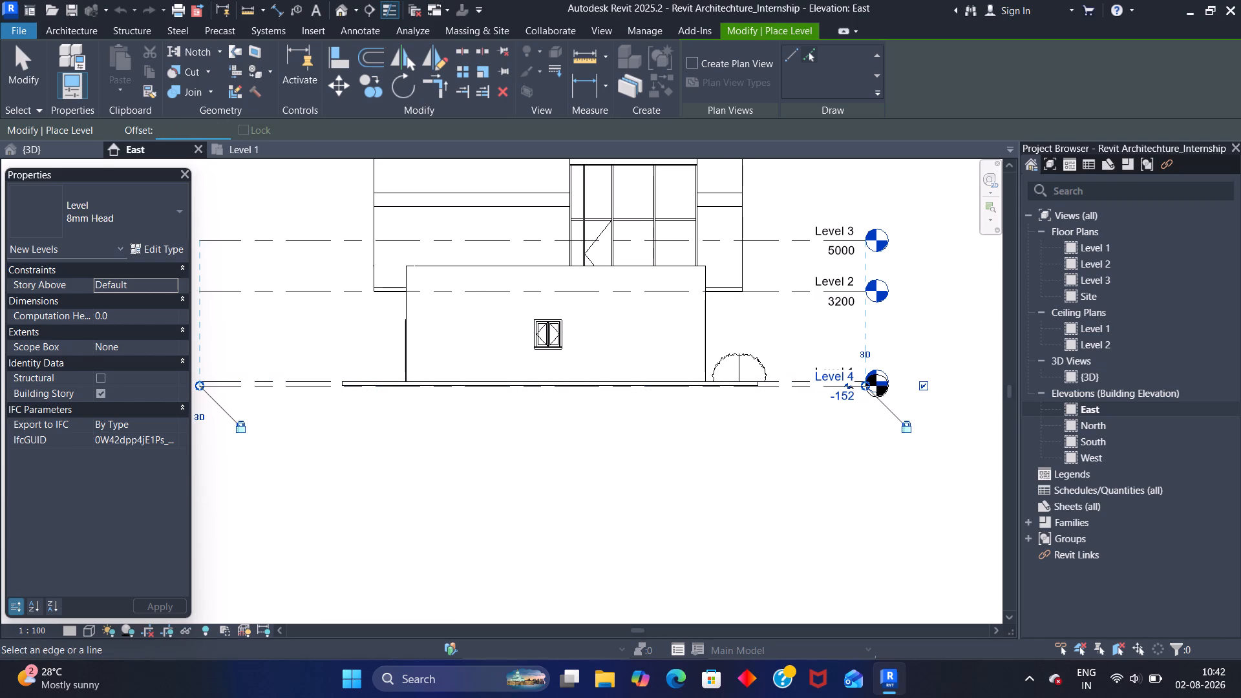
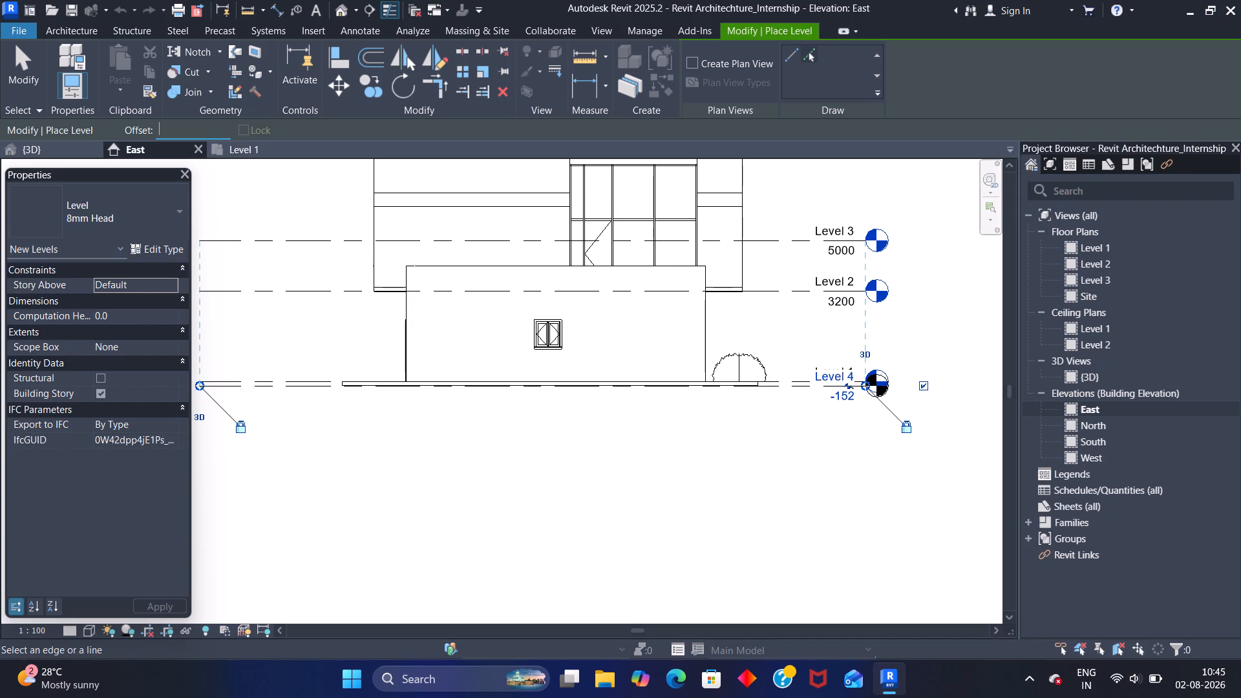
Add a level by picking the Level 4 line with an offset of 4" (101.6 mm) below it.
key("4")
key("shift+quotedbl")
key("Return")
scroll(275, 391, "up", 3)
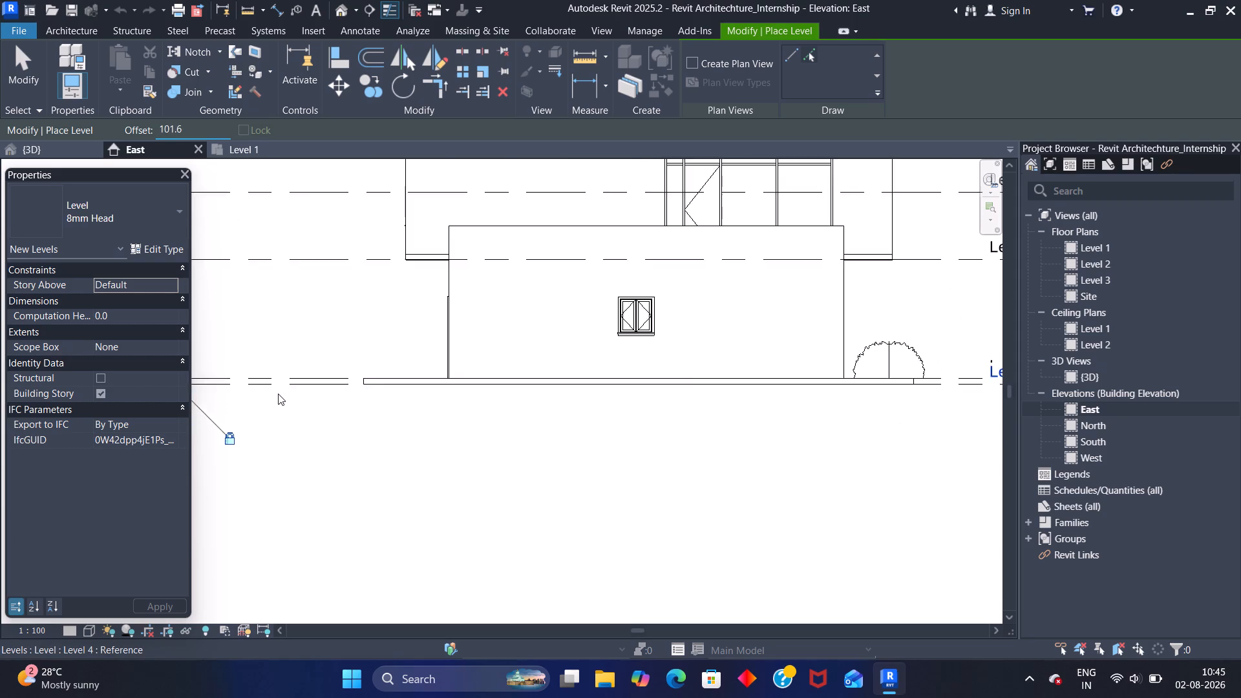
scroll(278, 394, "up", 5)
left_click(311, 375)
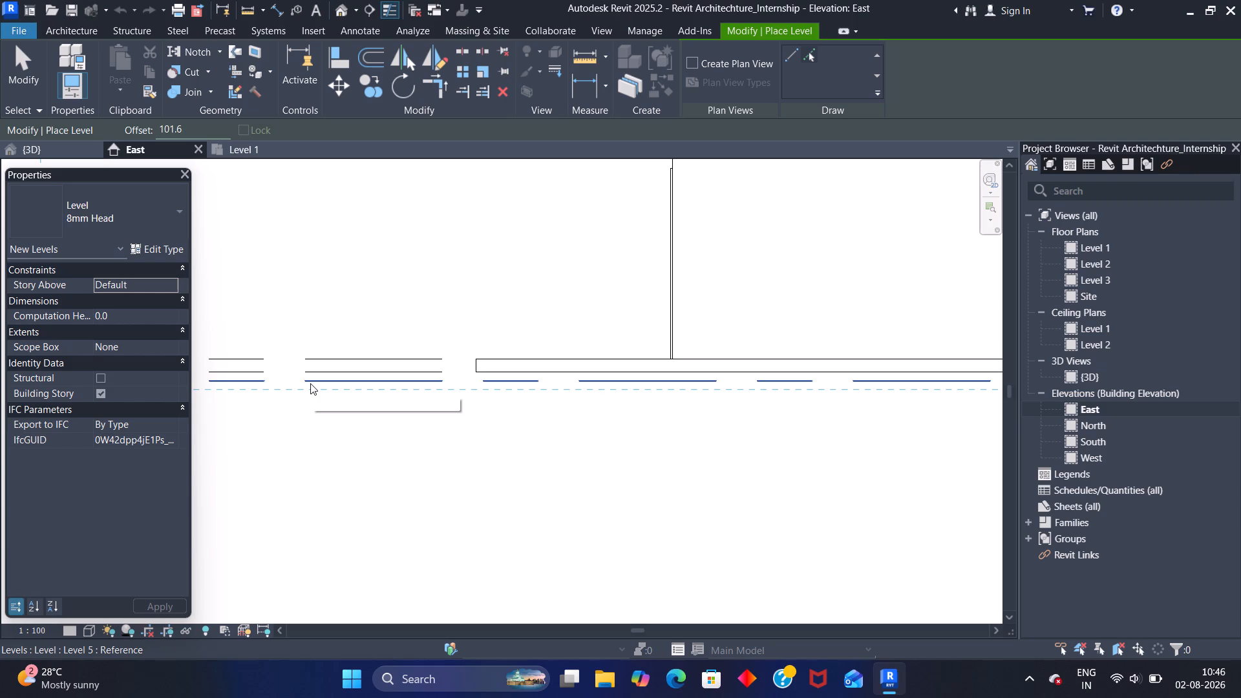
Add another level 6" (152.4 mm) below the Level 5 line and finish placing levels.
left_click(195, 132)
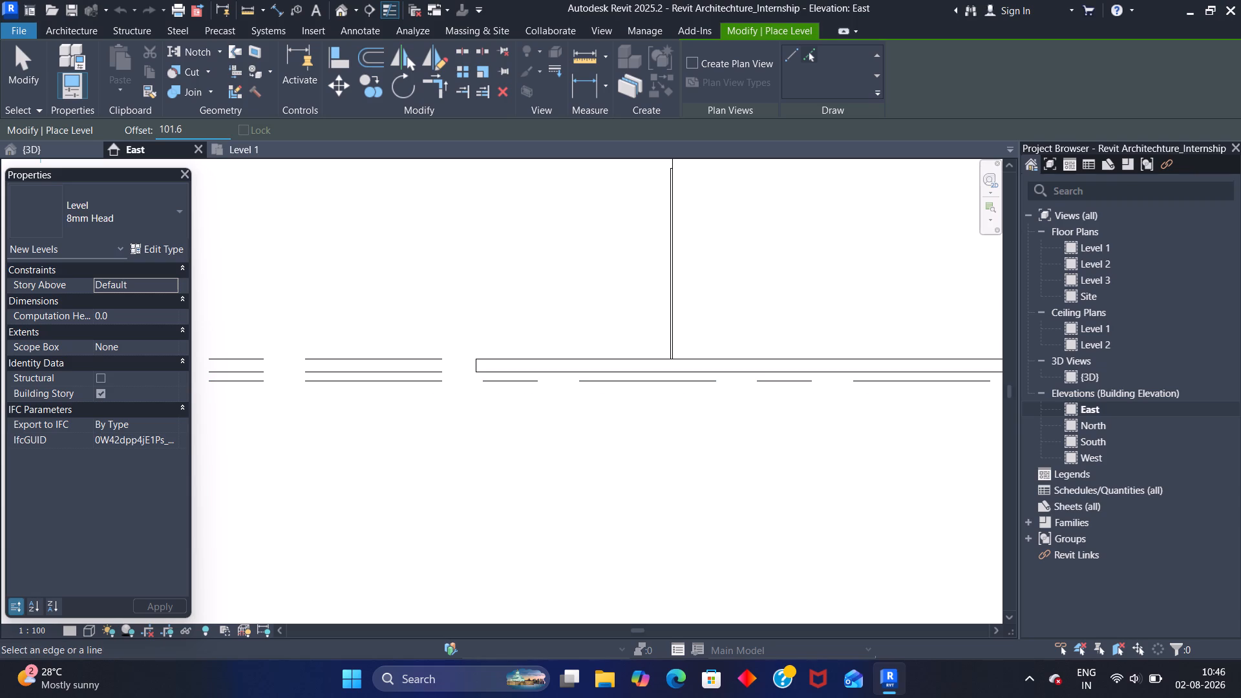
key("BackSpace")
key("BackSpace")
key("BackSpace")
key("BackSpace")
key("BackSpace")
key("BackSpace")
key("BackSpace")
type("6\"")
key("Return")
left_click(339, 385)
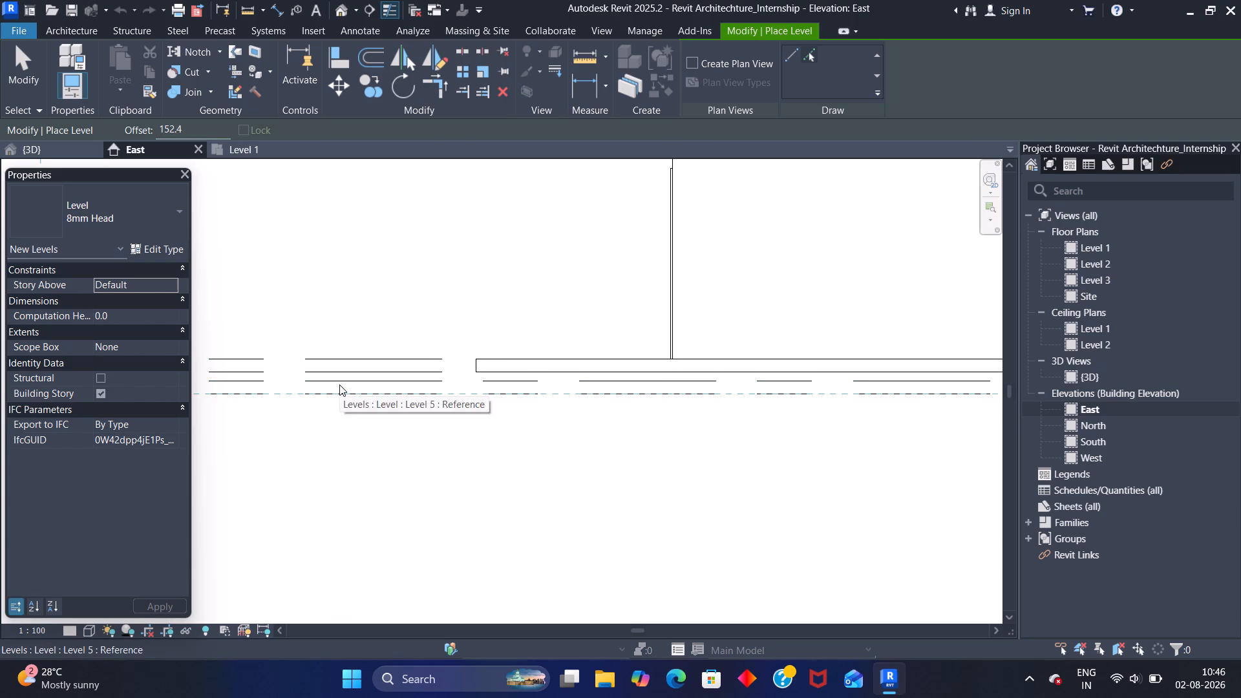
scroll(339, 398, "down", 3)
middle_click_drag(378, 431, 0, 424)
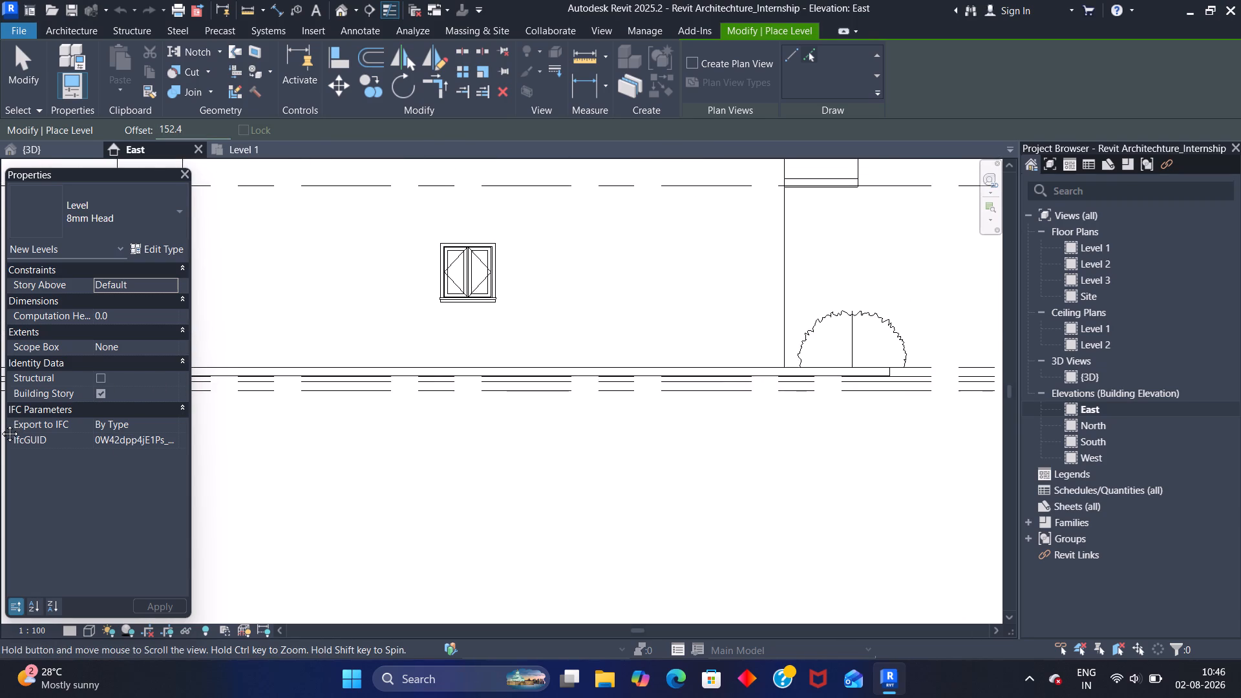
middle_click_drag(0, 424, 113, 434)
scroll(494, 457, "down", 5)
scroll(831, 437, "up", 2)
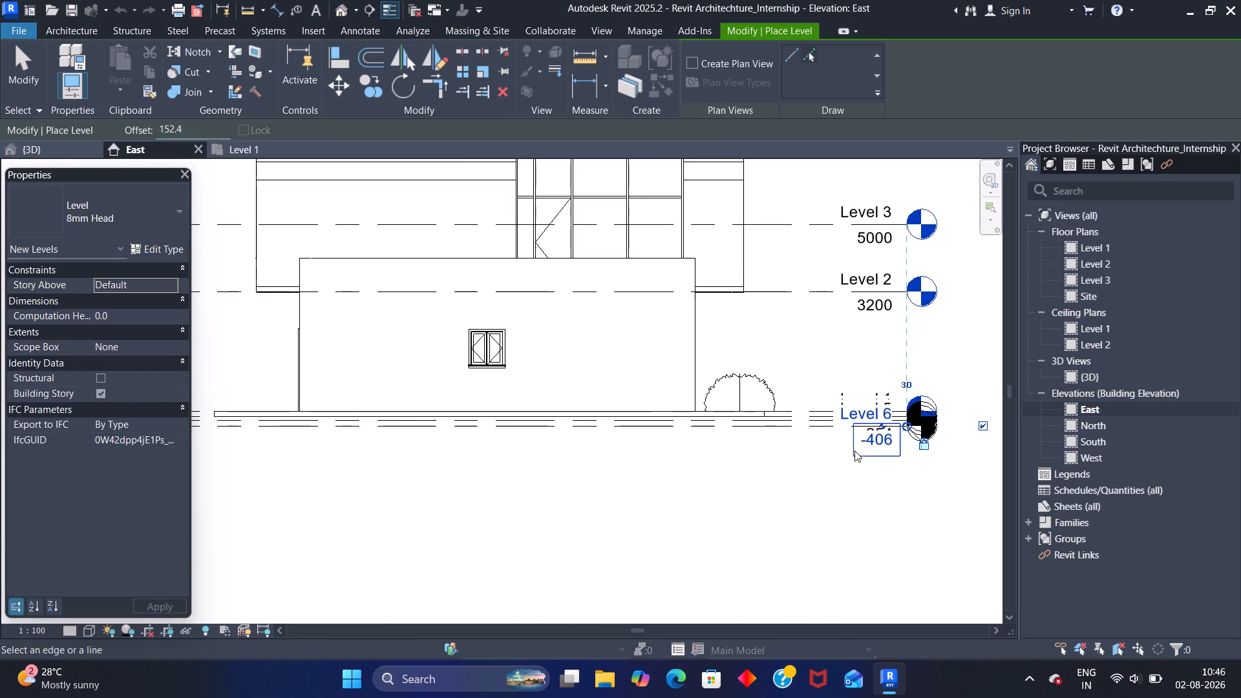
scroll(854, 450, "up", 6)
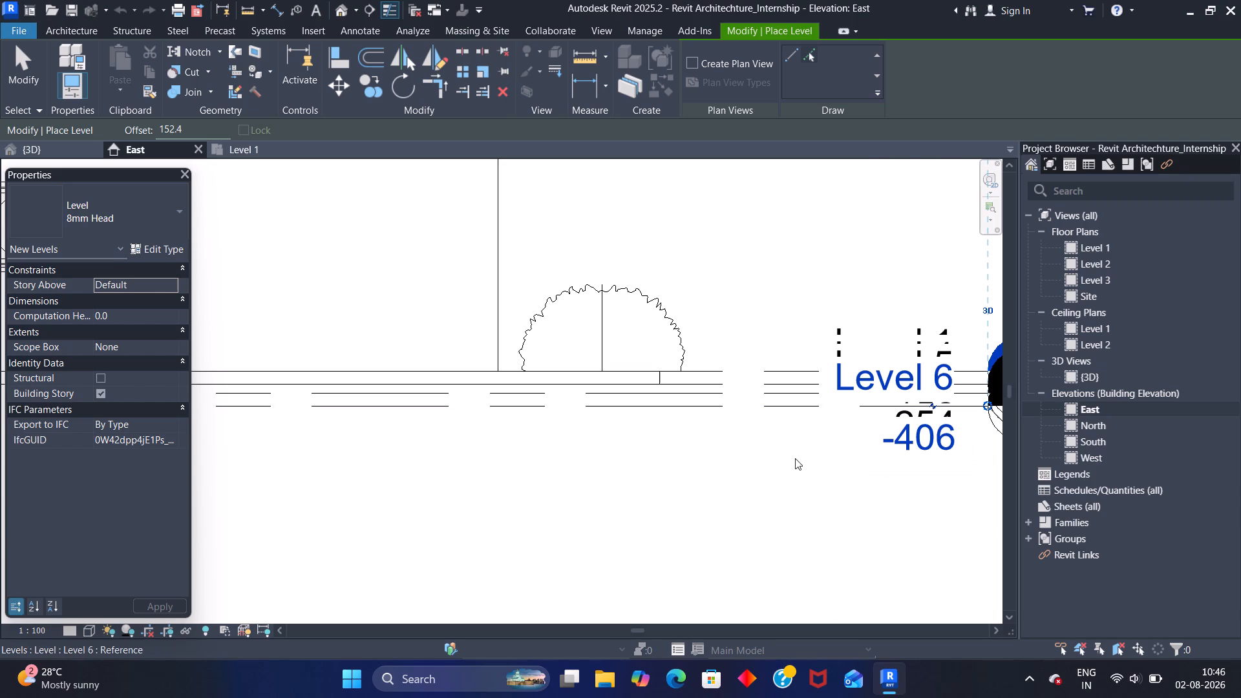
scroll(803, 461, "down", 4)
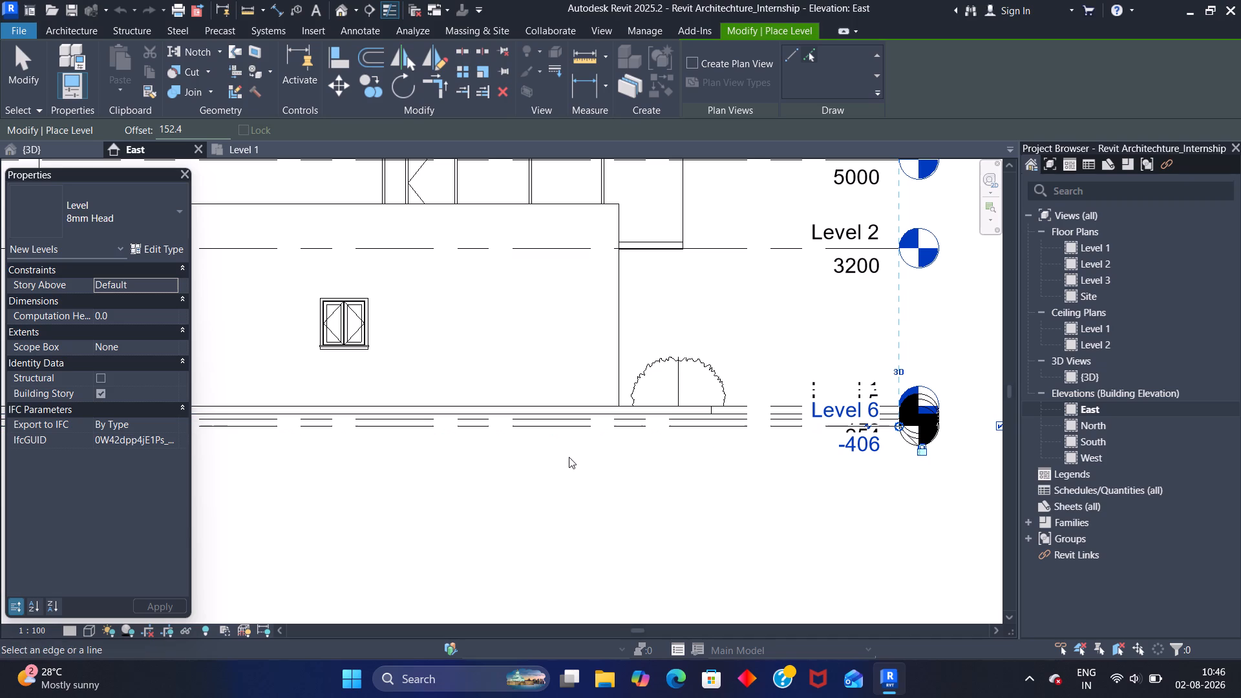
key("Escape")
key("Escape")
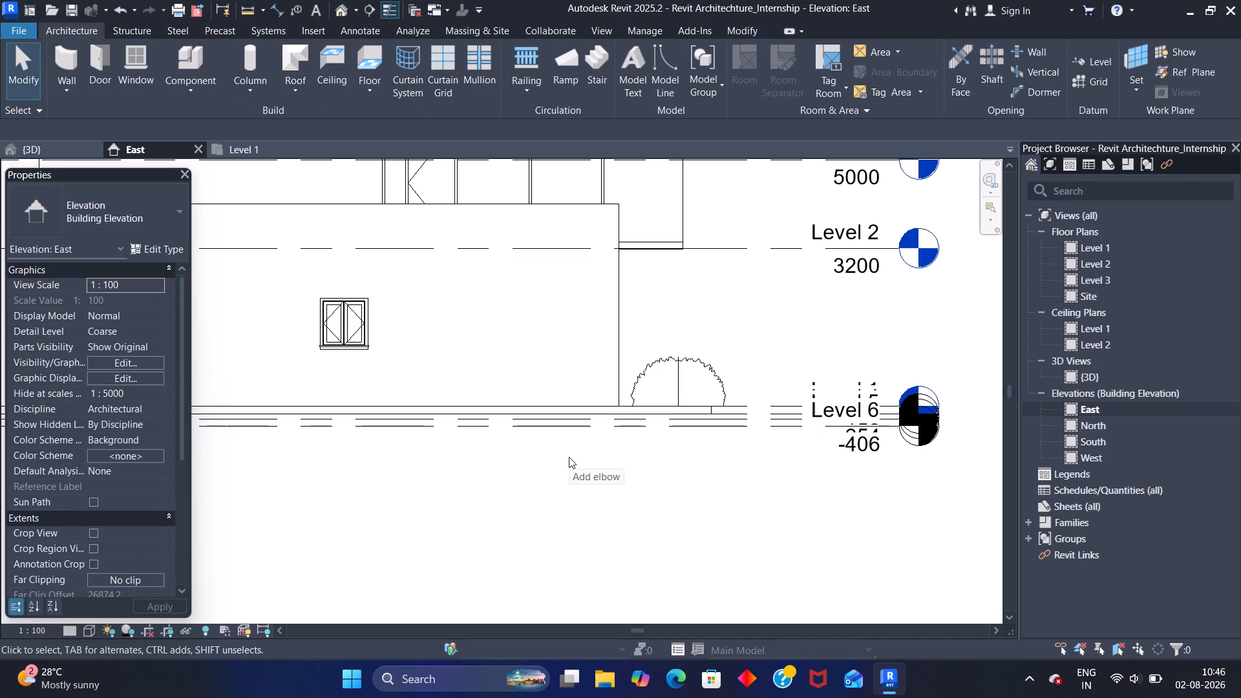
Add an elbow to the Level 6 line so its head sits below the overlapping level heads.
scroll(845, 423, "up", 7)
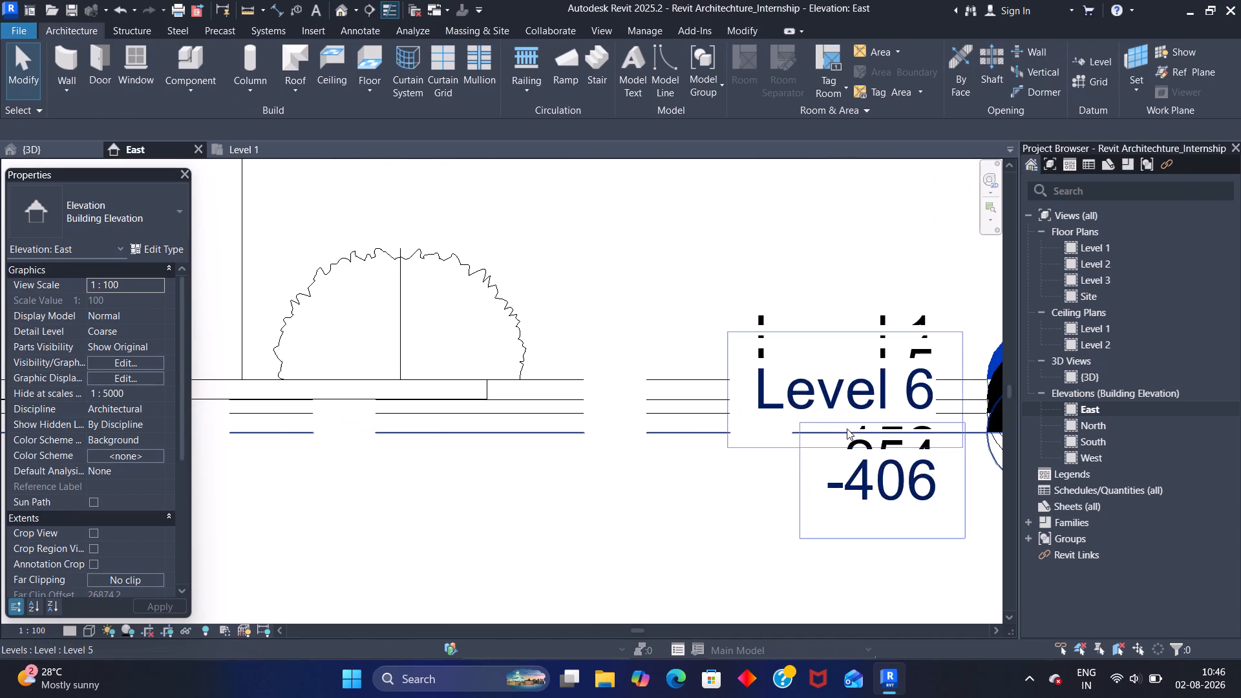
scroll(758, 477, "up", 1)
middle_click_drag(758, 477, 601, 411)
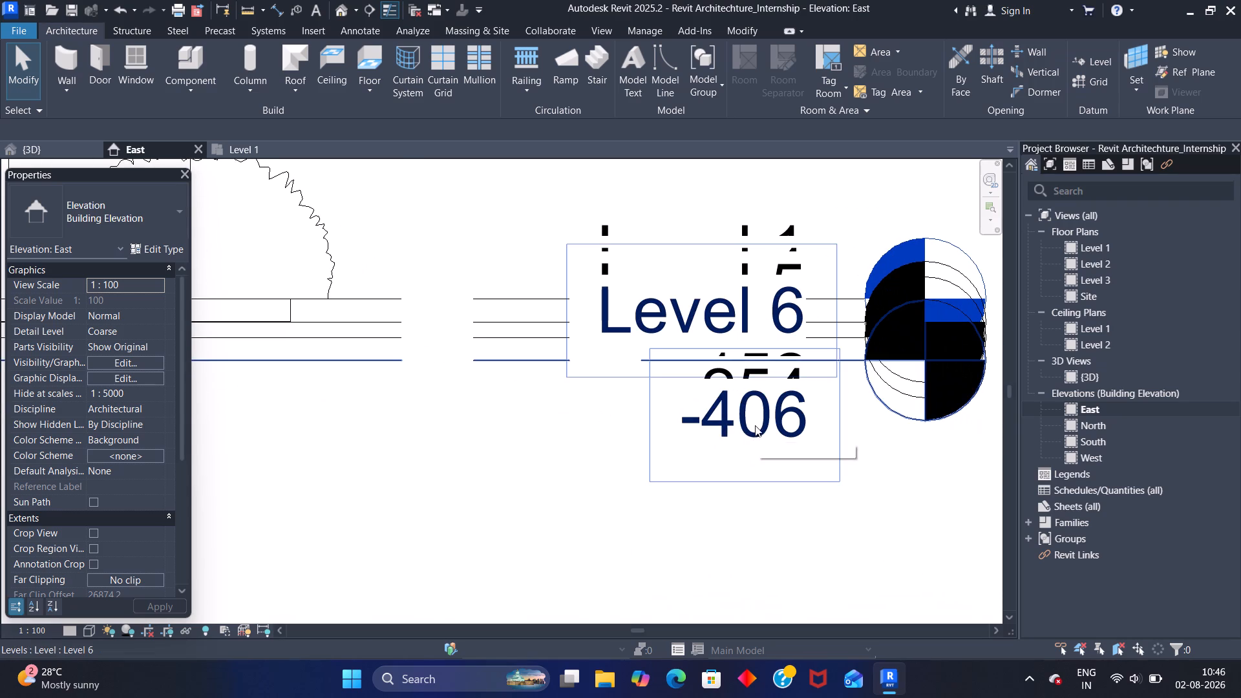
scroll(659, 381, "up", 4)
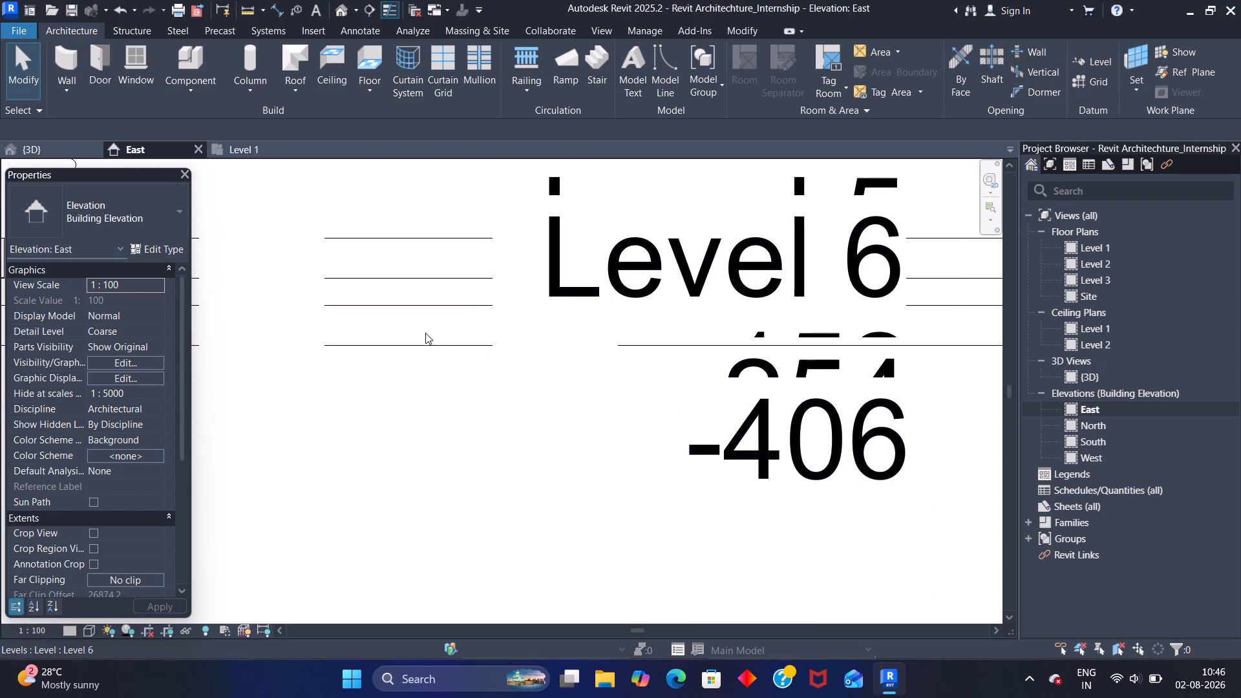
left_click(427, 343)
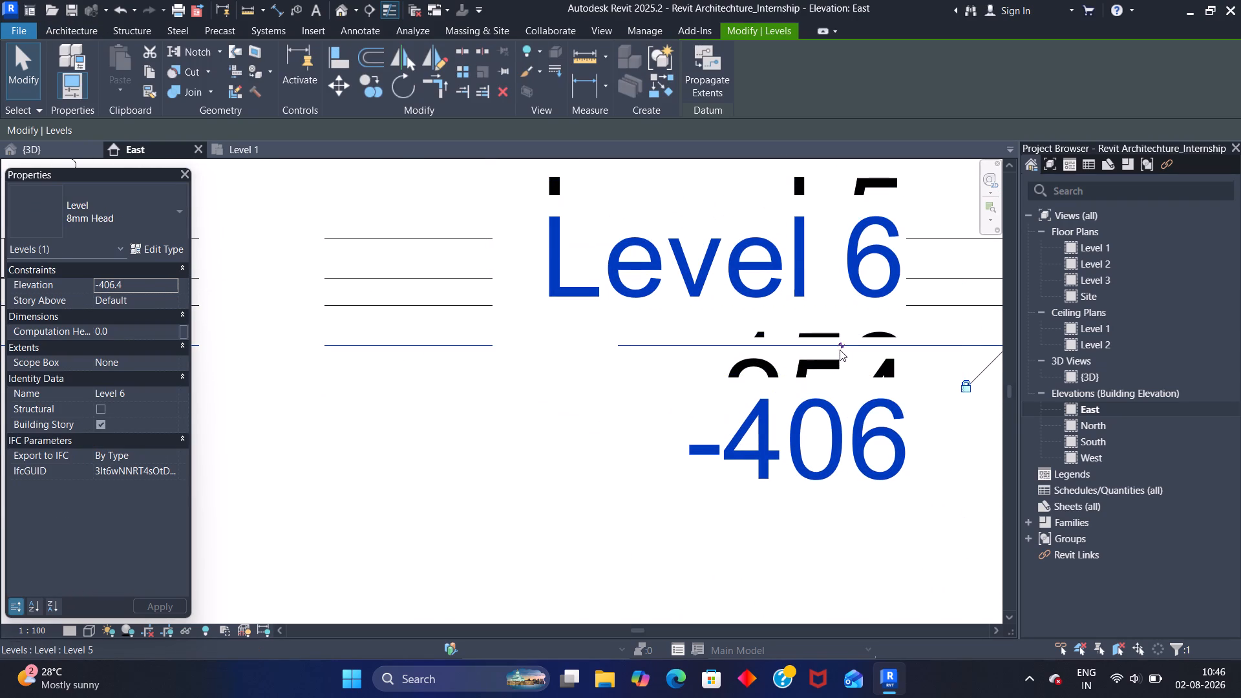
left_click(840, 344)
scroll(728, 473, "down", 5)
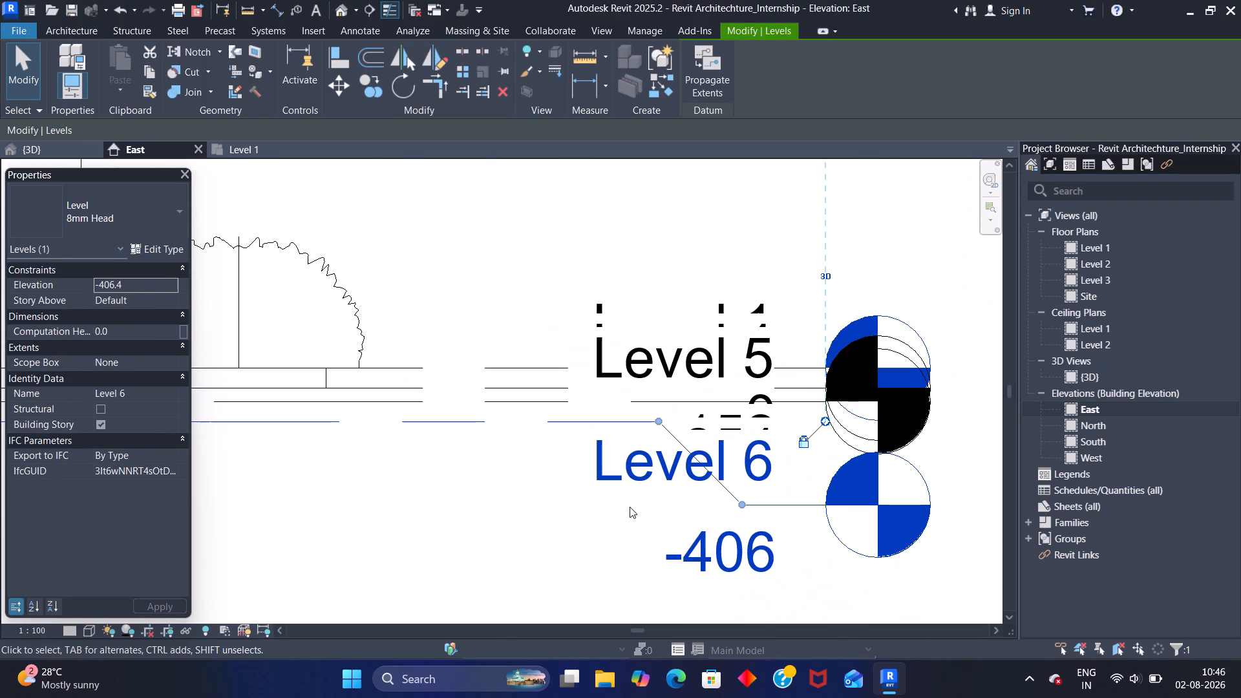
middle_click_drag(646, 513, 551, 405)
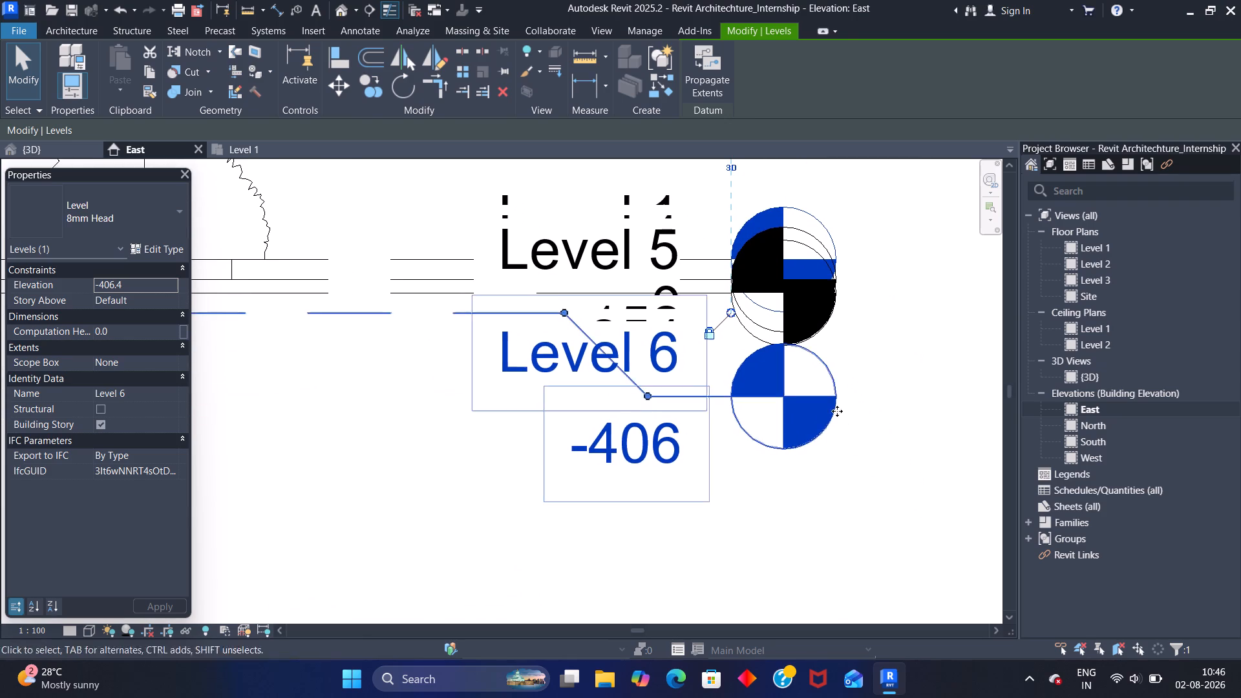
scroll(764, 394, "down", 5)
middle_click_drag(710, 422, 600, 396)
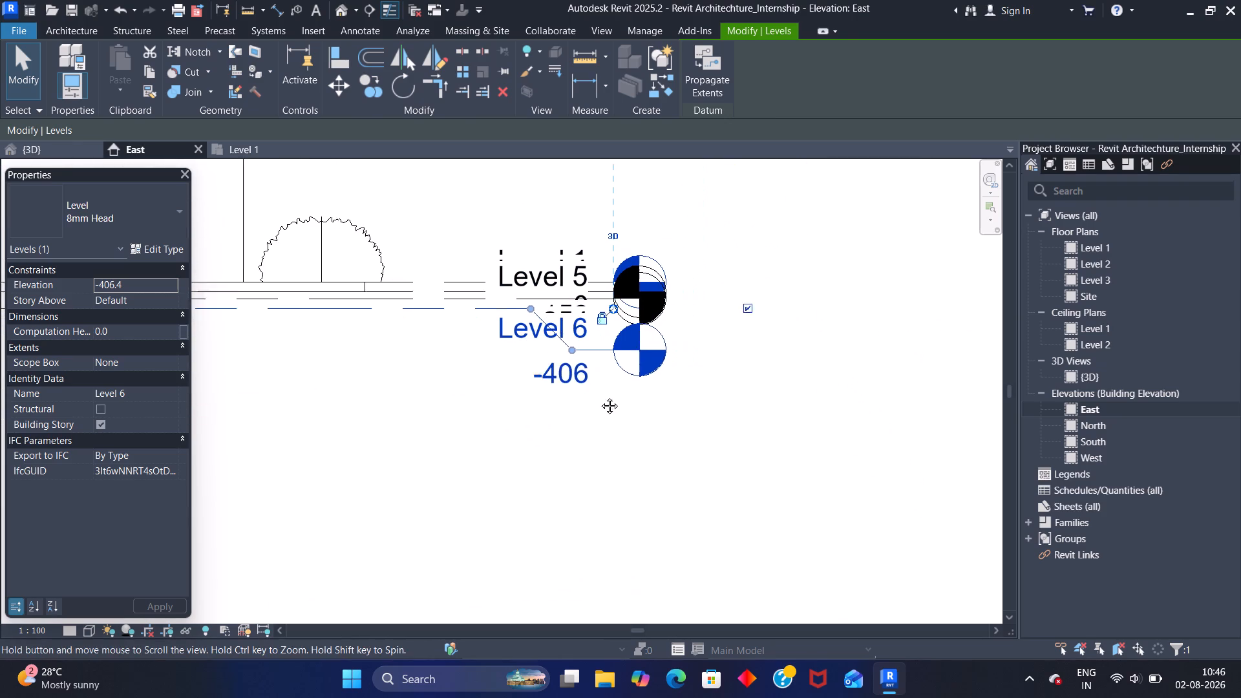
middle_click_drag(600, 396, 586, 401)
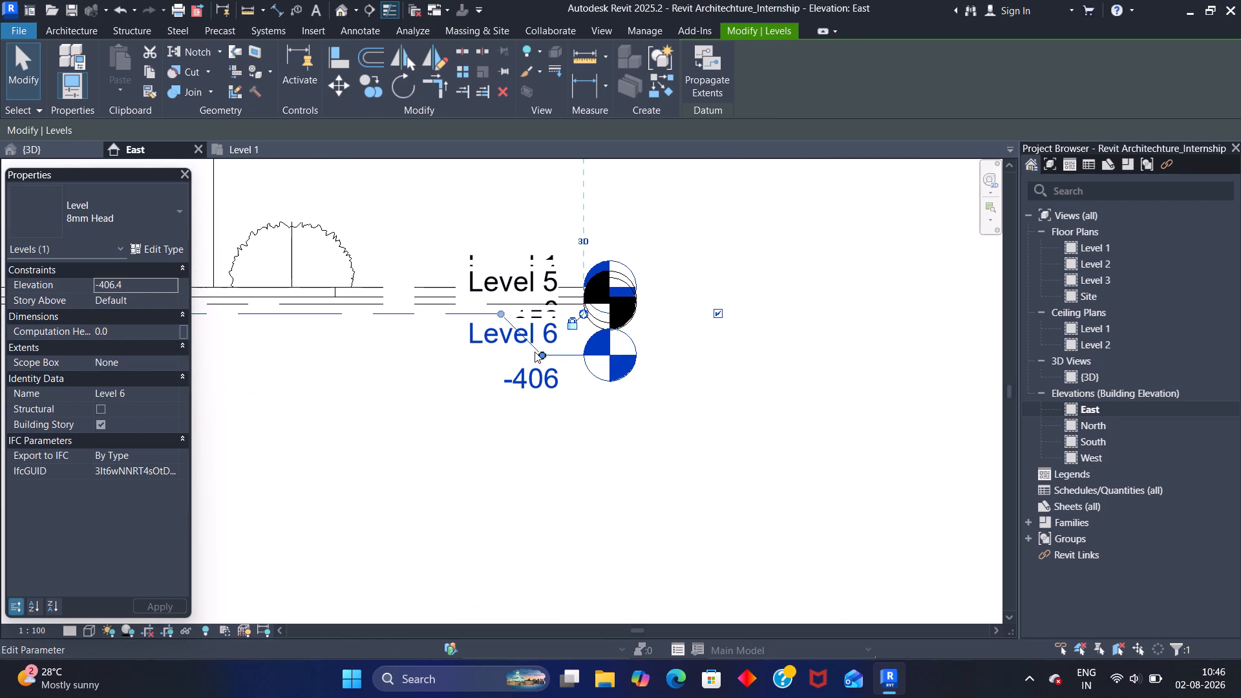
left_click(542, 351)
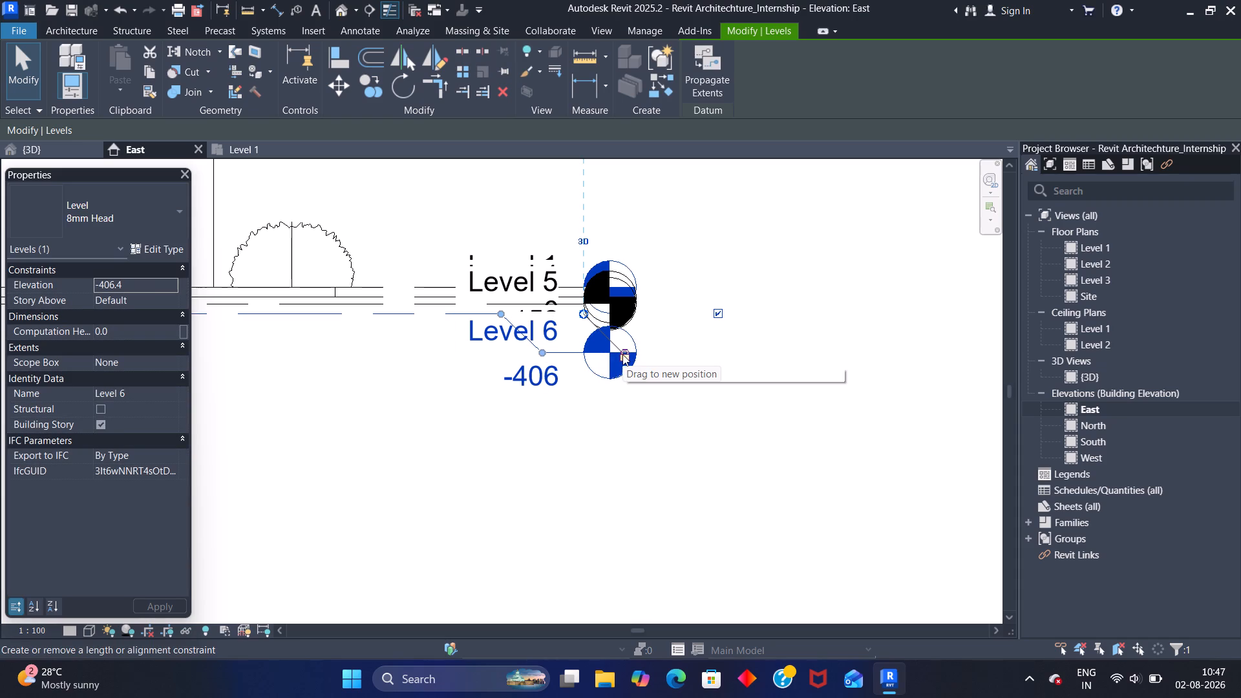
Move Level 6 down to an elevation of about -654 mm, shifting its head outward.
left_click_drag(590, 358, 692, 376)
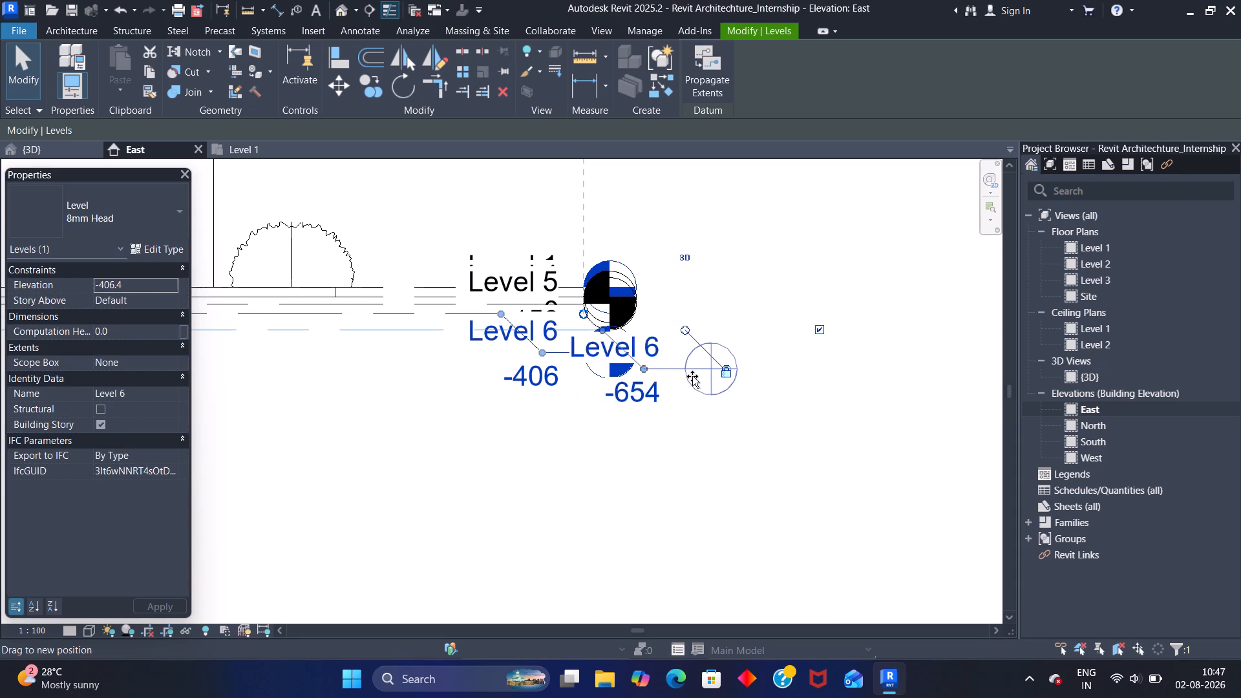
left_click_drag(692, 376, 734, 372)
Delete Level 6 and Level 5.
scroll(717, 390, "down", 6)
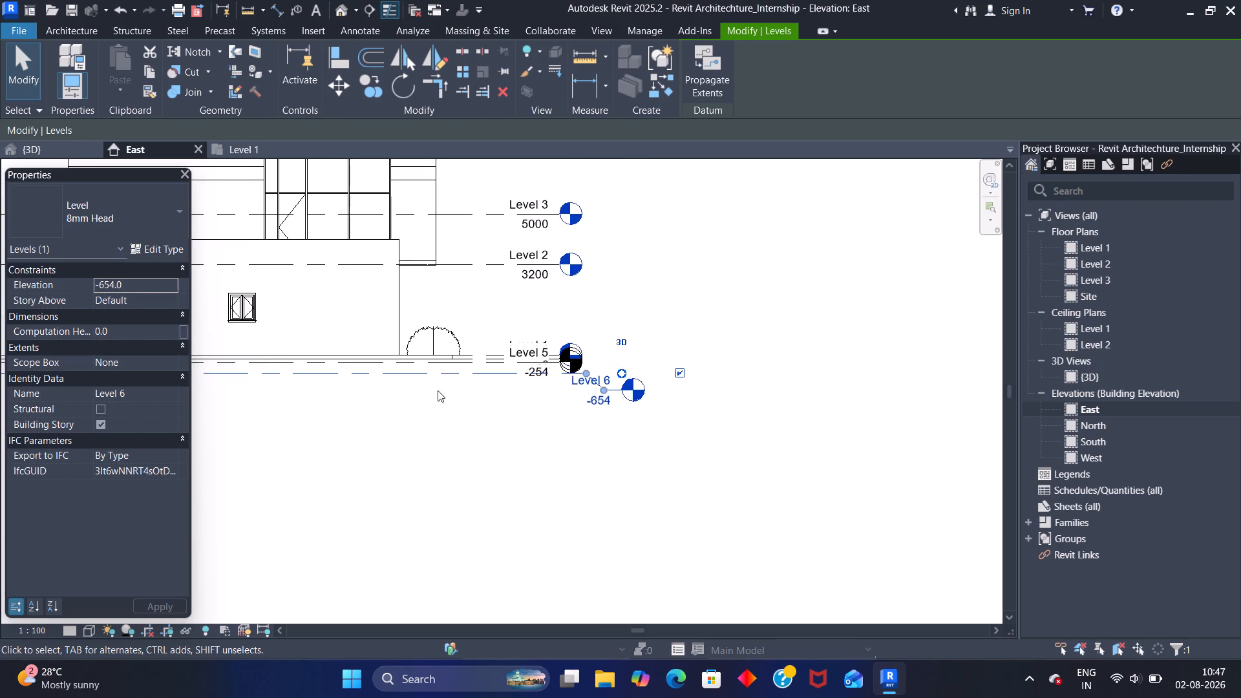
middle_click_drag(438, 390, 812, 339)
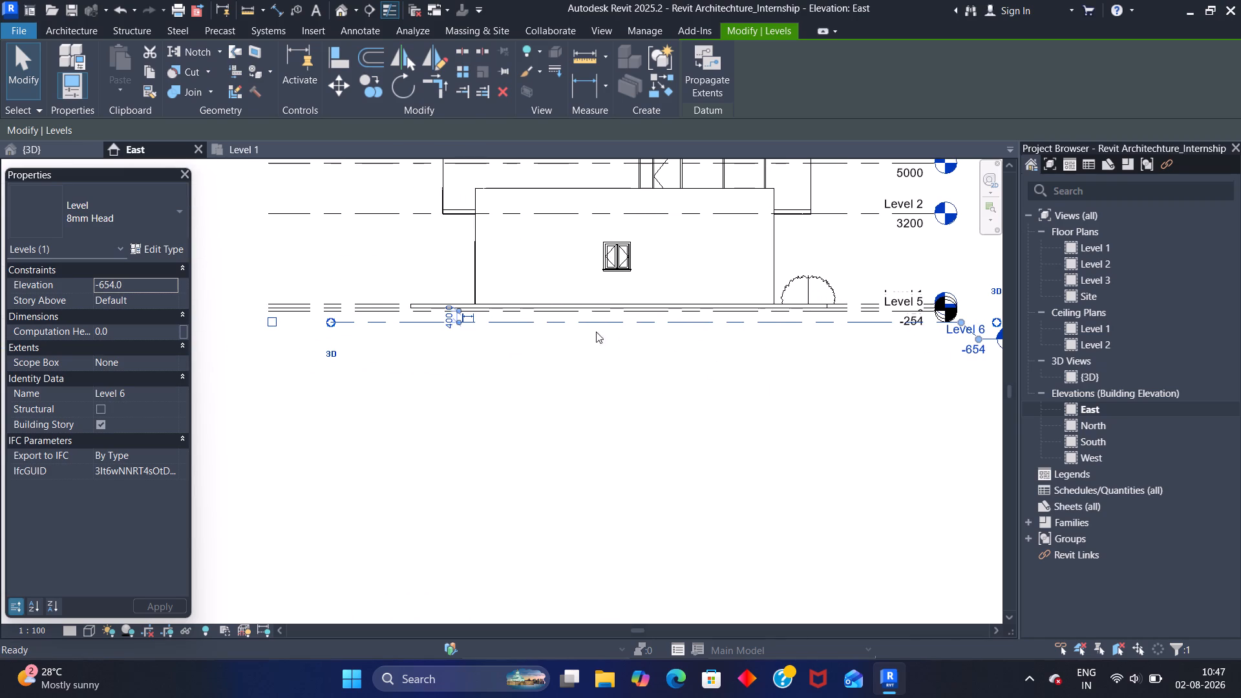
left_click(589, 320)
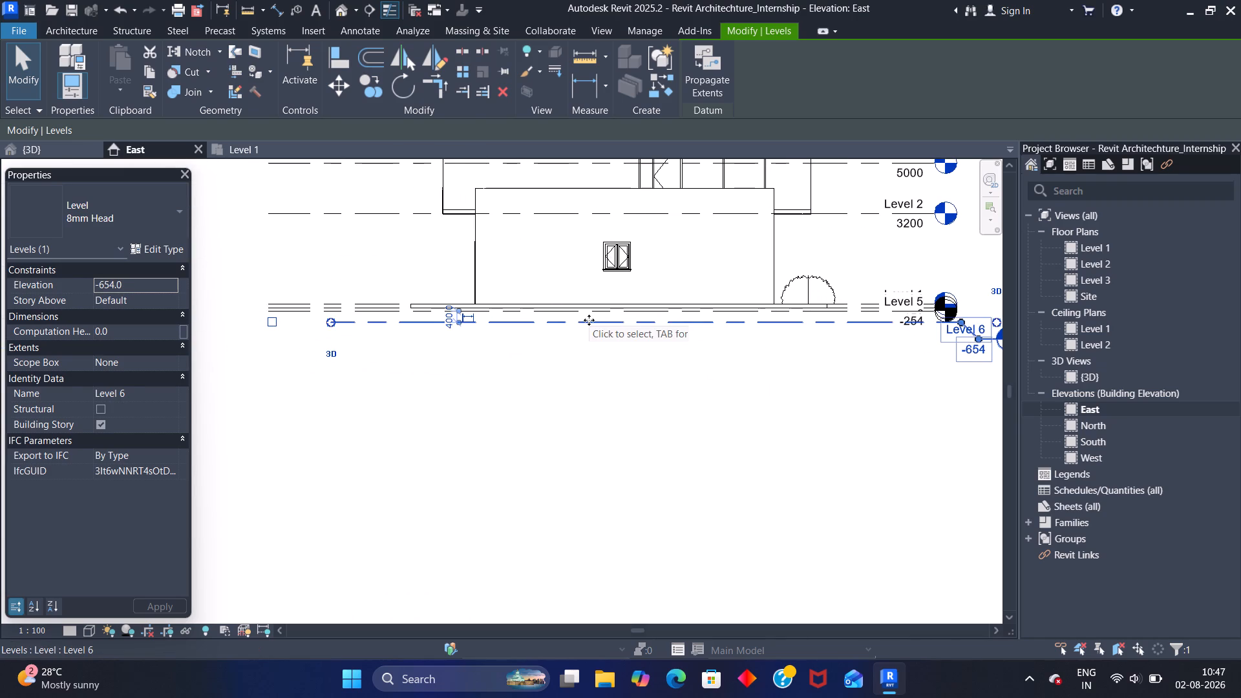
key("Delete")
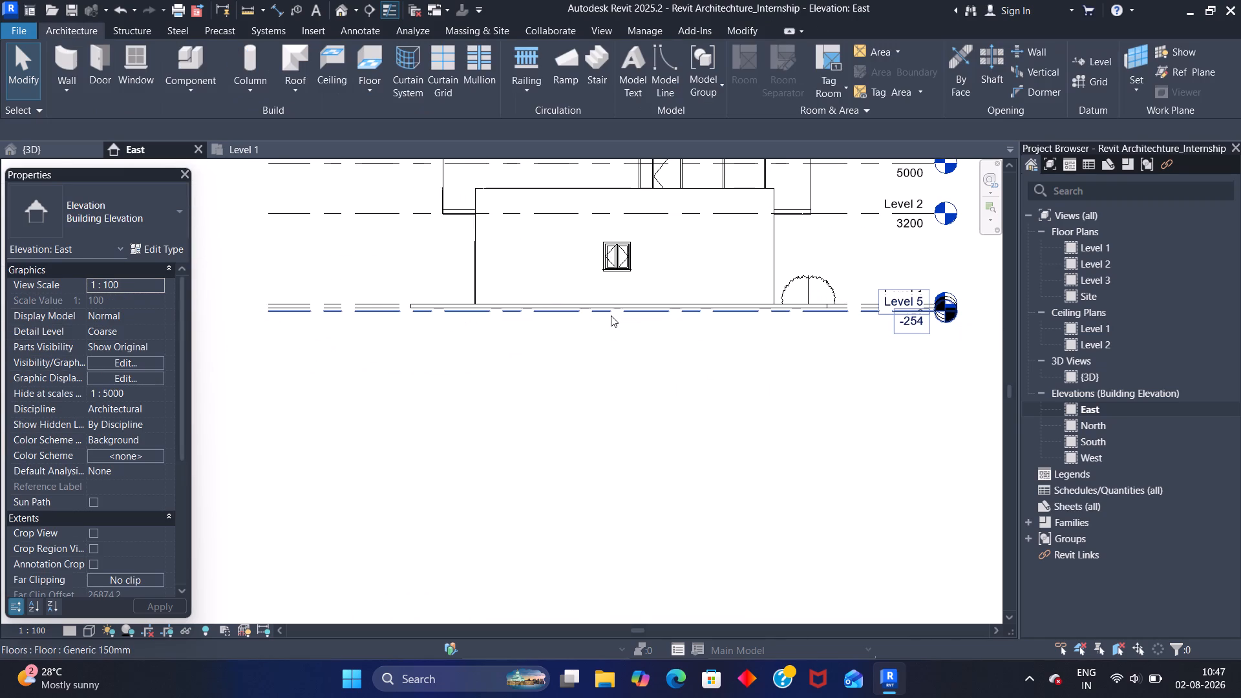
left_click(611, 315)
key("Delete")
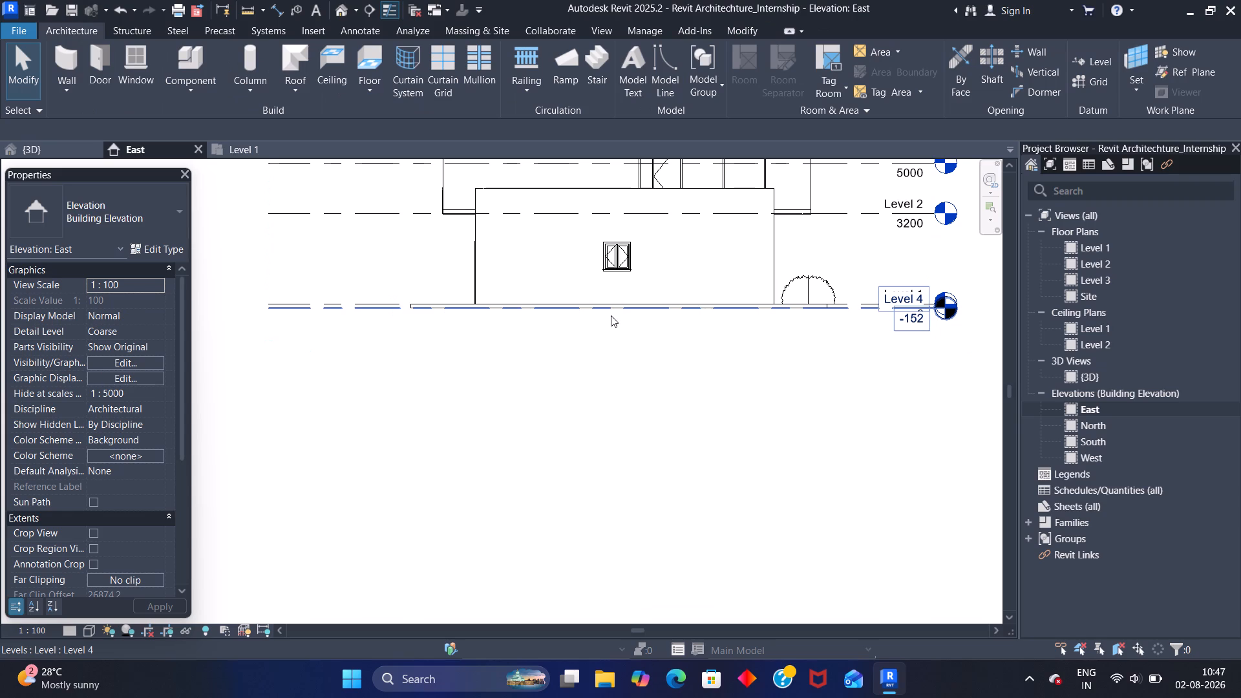
Add an elbow to the Level 4 line so its head sits below the Level 1 head.
scroll(942, 344, "up", 2)
middle_click_drag(809, 328, 789, 338)
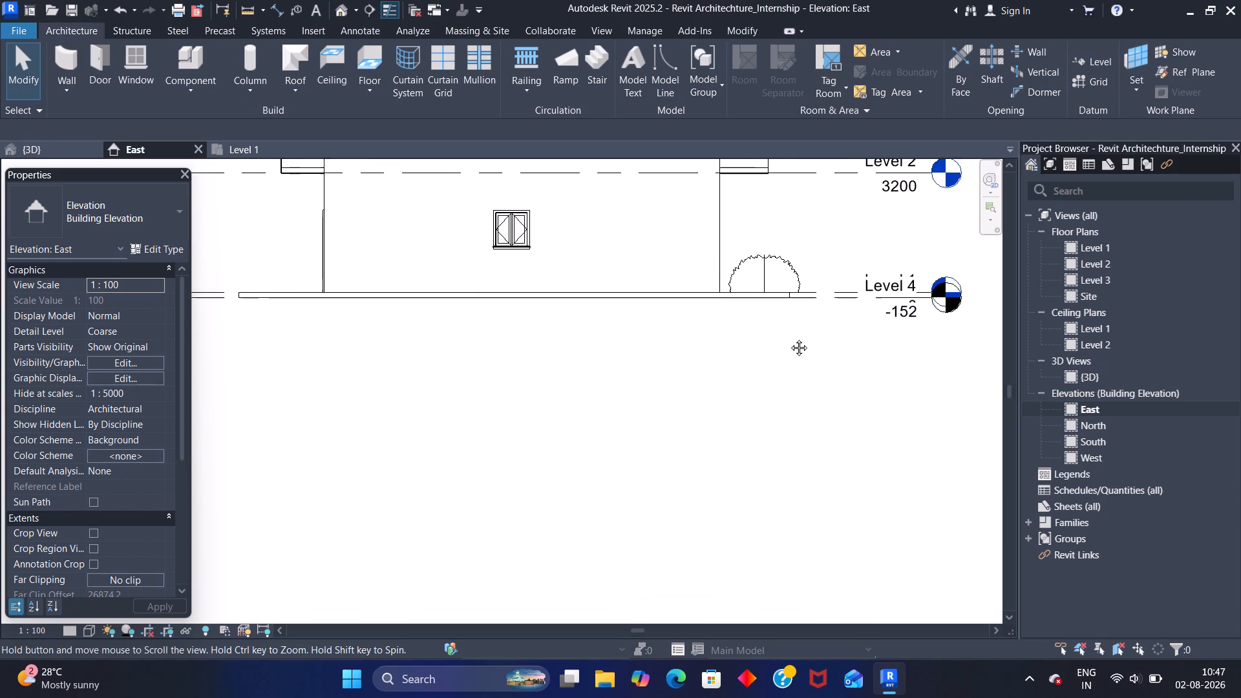
middle_click_drag(789, 338, 578, 390)
scroll(576, 379, "up", 1)
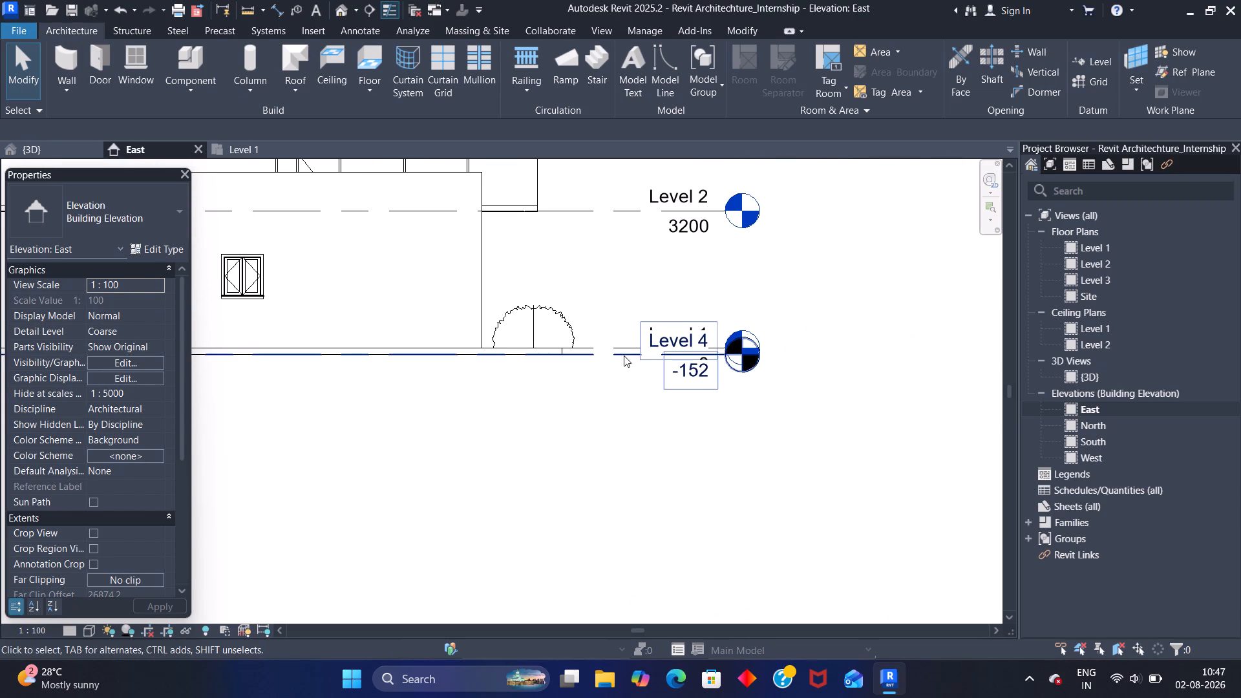
left_click(624, 355)
scroll(686, 392, "up", 5)
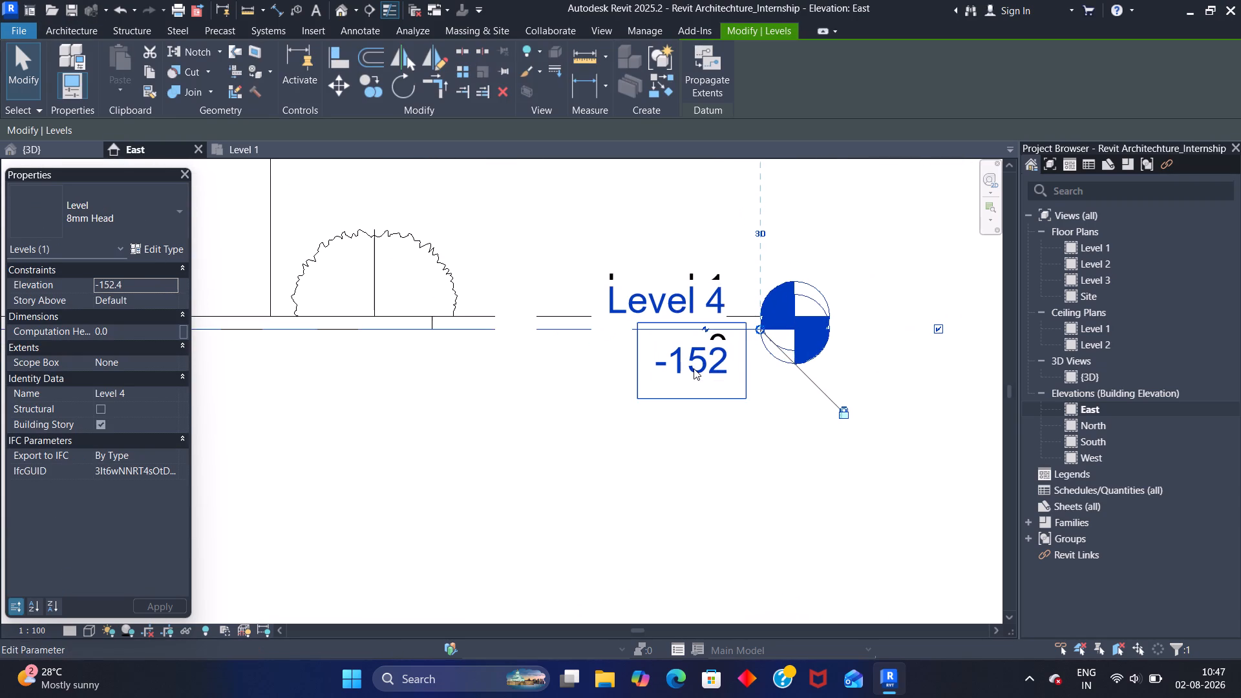
scroll(694, 368, "up", 2)
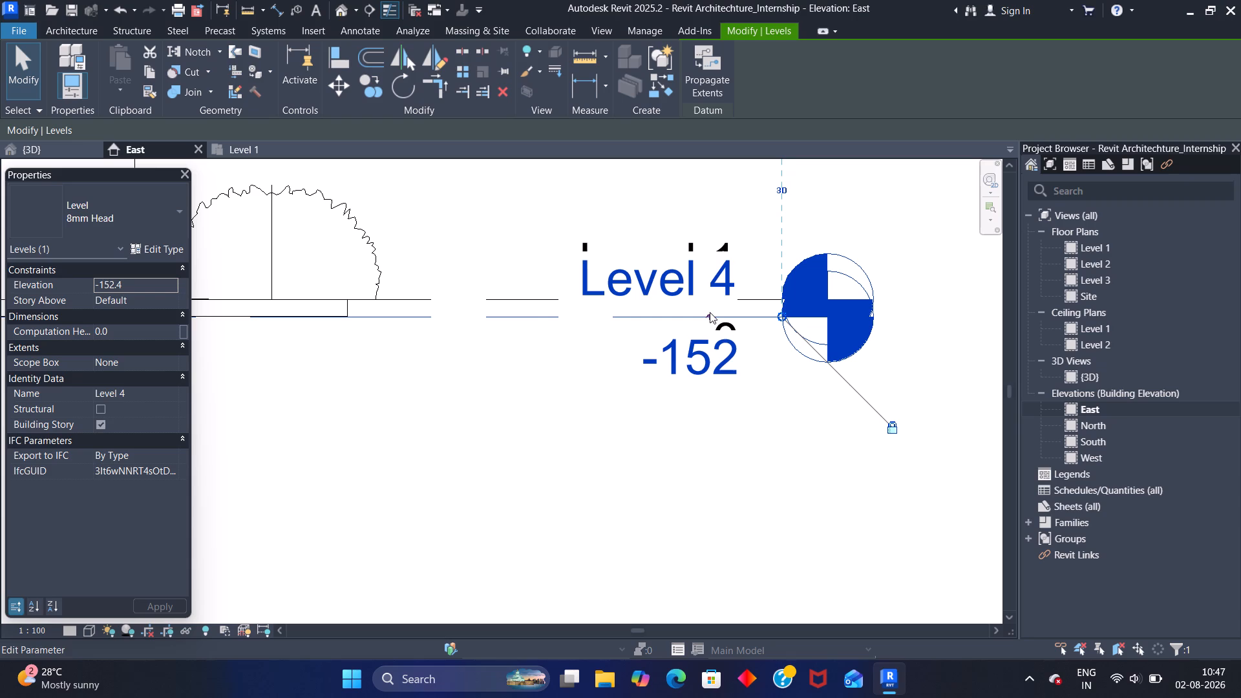
left_click(707, 319)
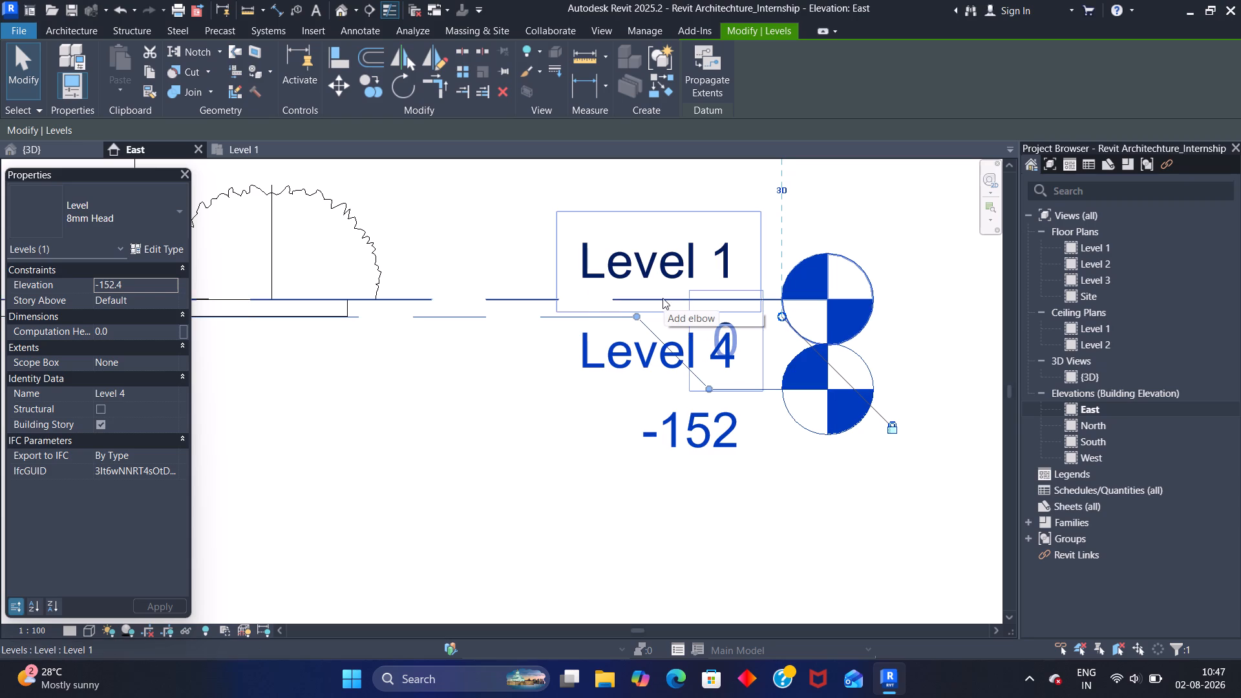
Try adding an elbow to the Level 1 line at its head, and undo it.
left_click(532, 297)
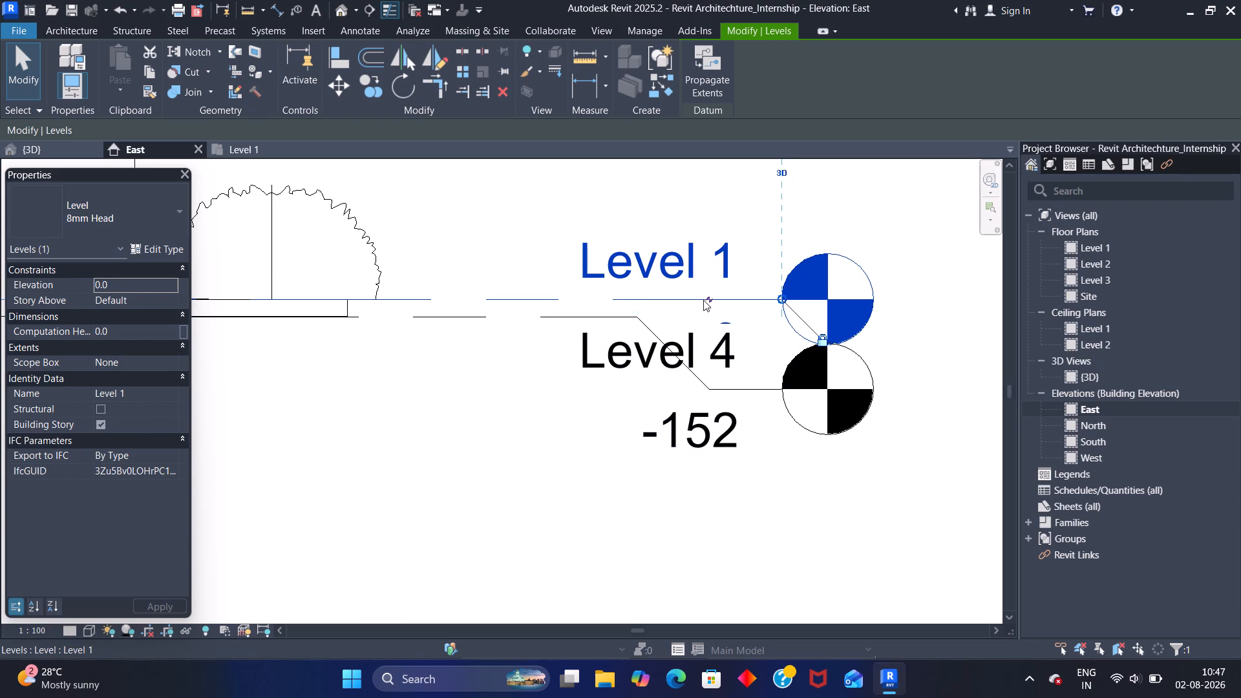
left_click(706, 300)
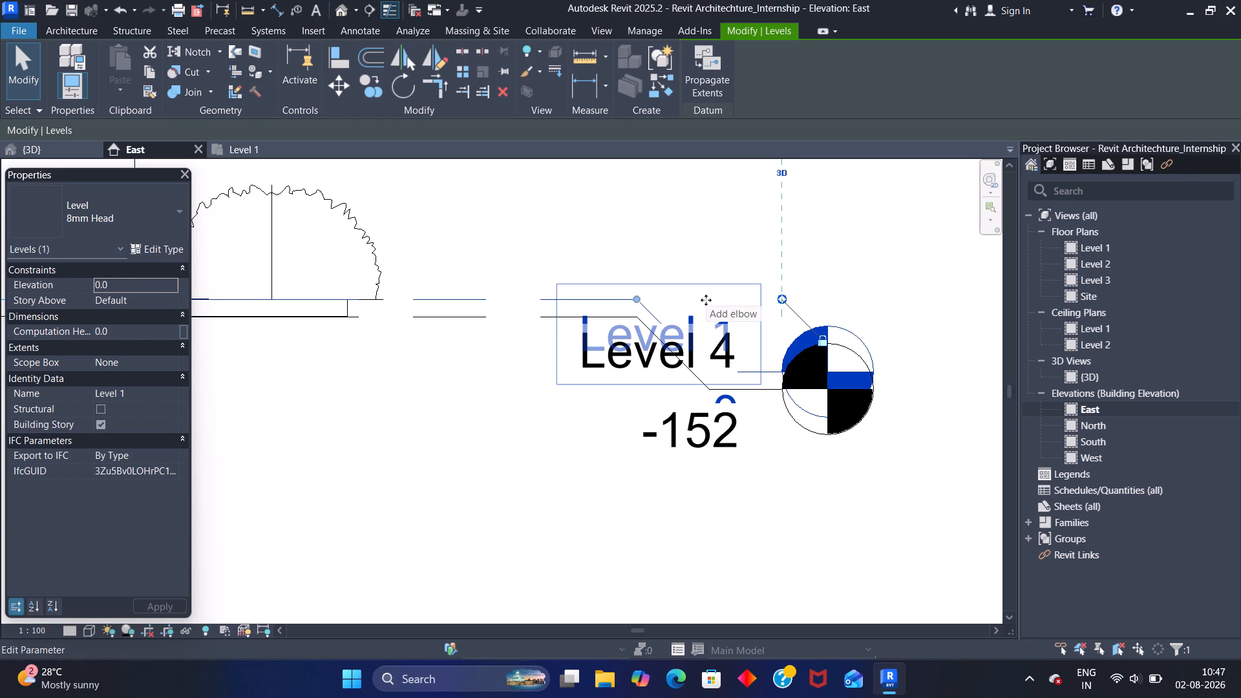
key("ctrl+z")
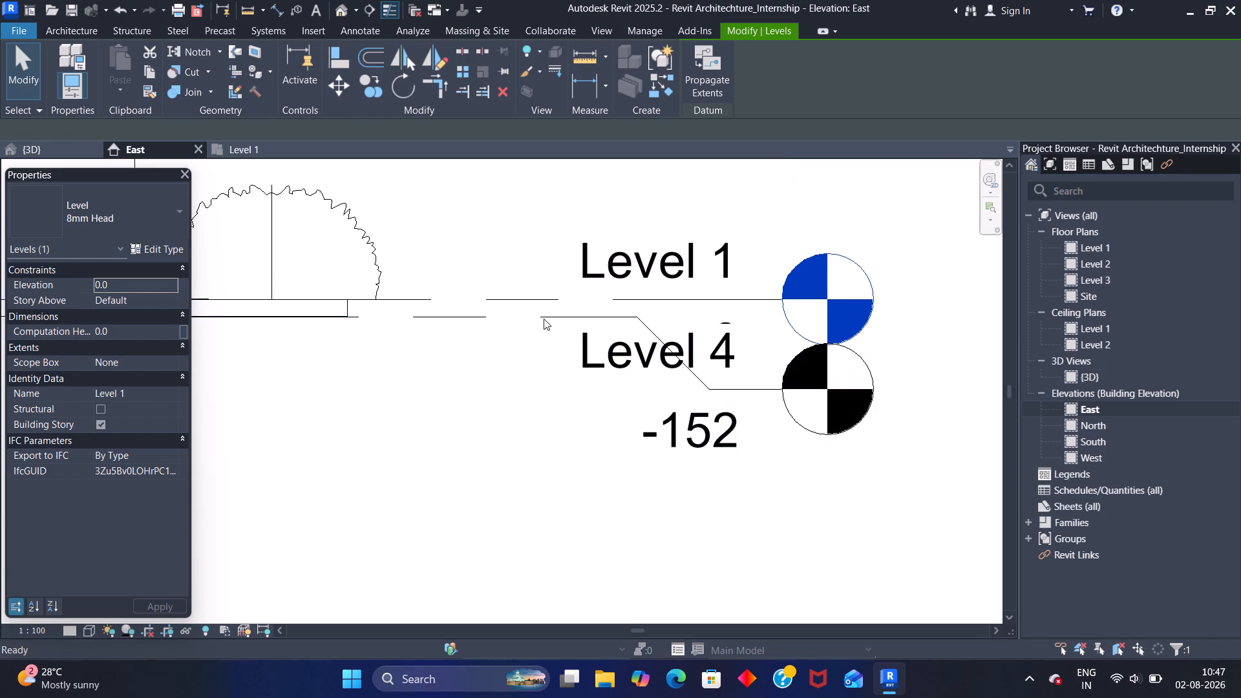
Extend the headless end of the Level 1 line, with the levels aligned to it, farther out from the house.
scroll(823, 291, "down", 2)
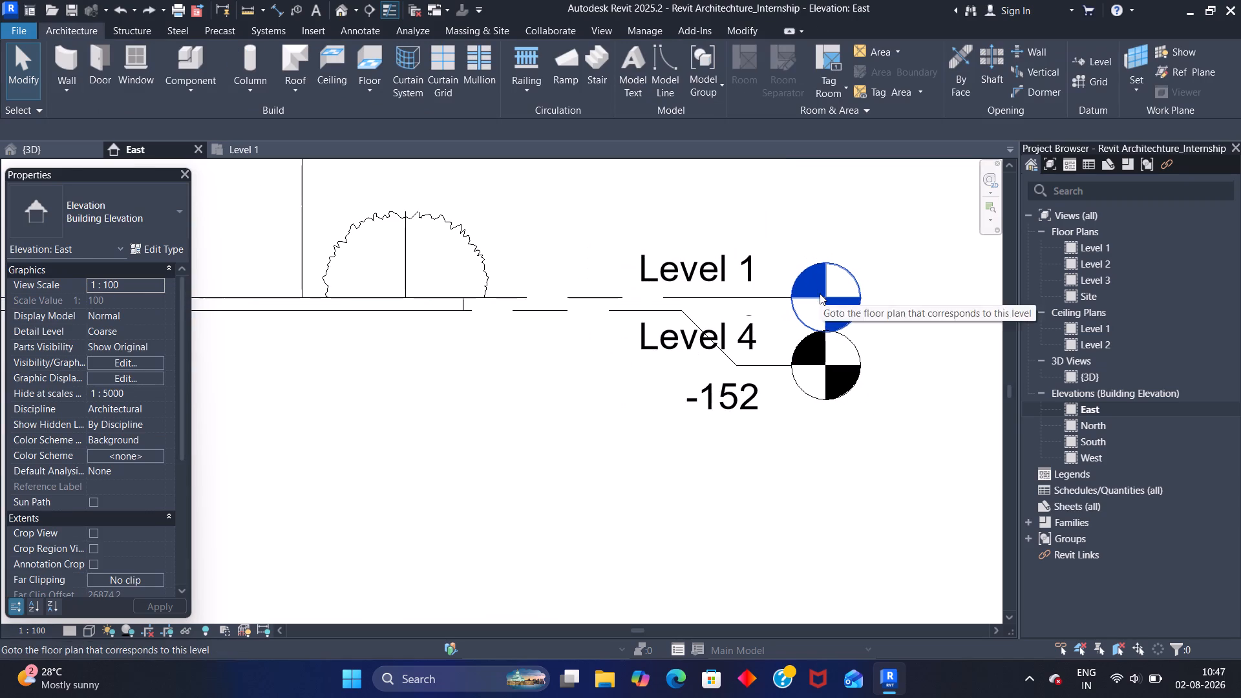
scroll(820, 293, "down", 3)
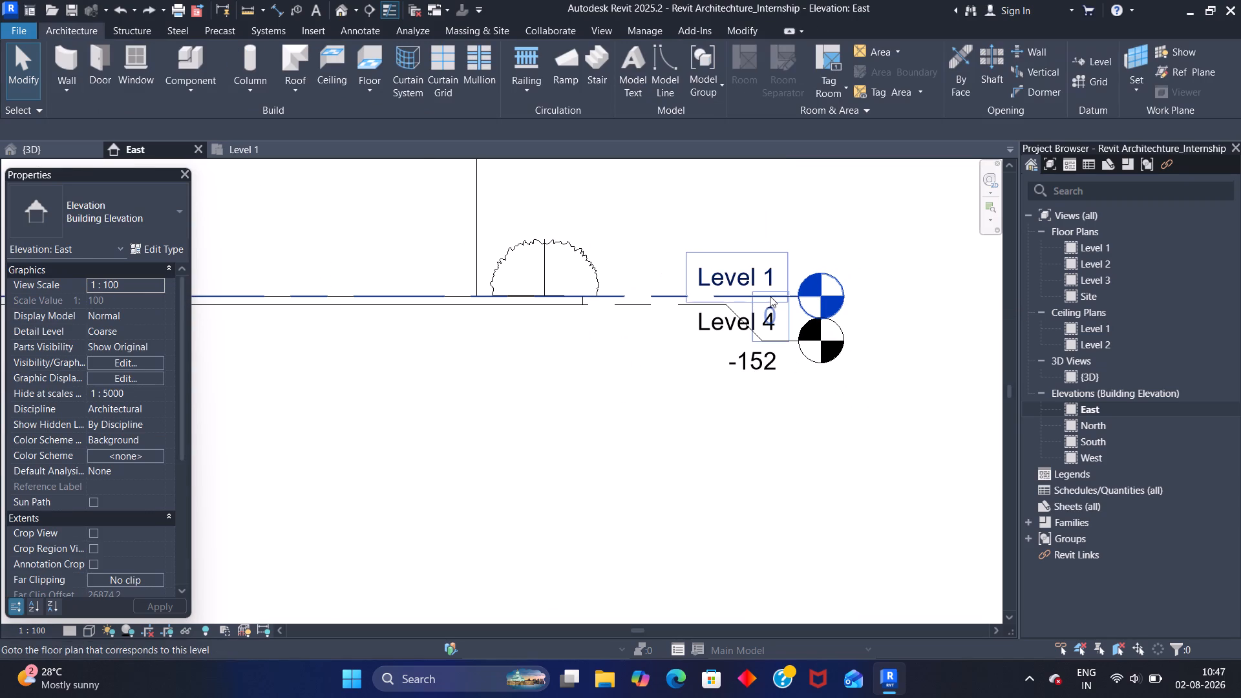
left_click(610, 293)
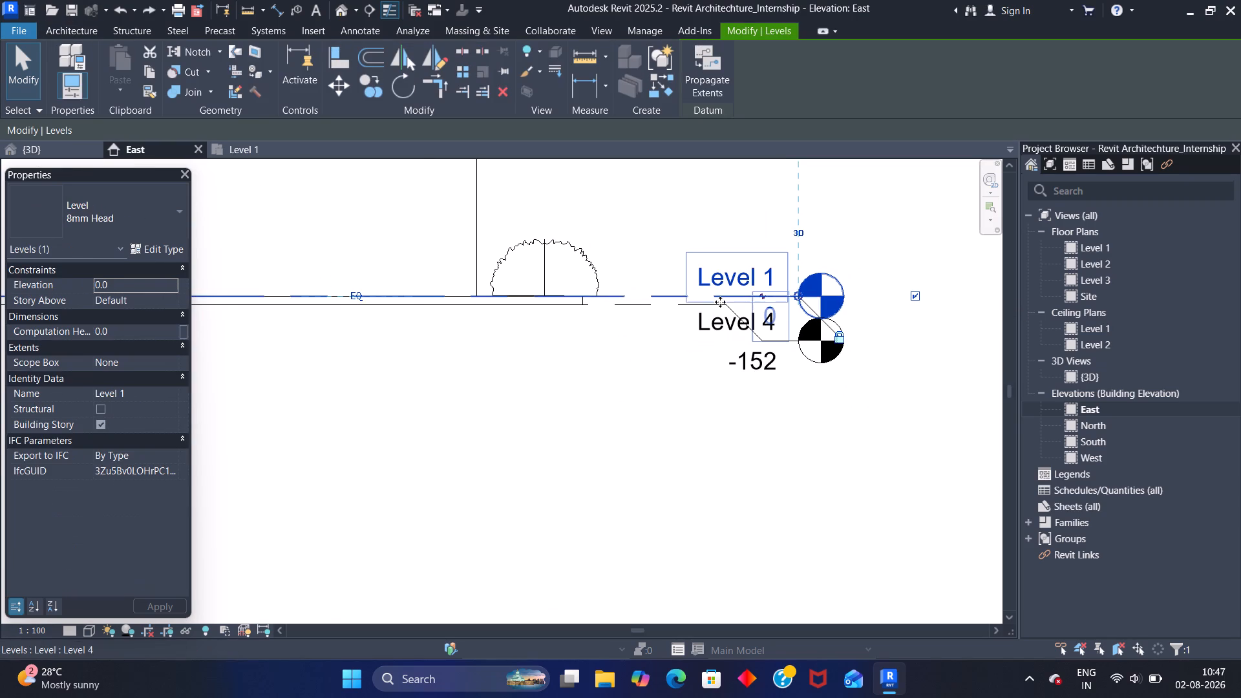
middle_click_drag(575, 355, 827, 310)
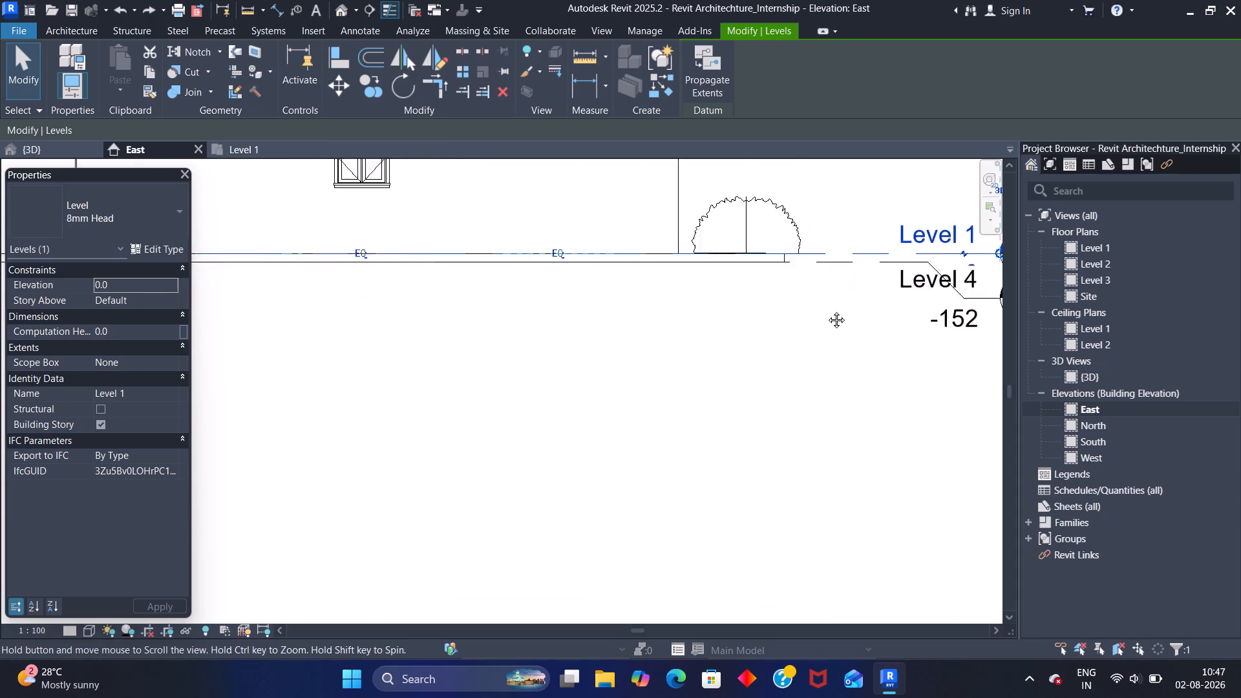
middle_click_drag(827, 310, 845, 333)
scroll(444, 383, "down", 4)
middle_click_drag(368, 381, 825, 345)
scroll(368, 381, "down", 1)
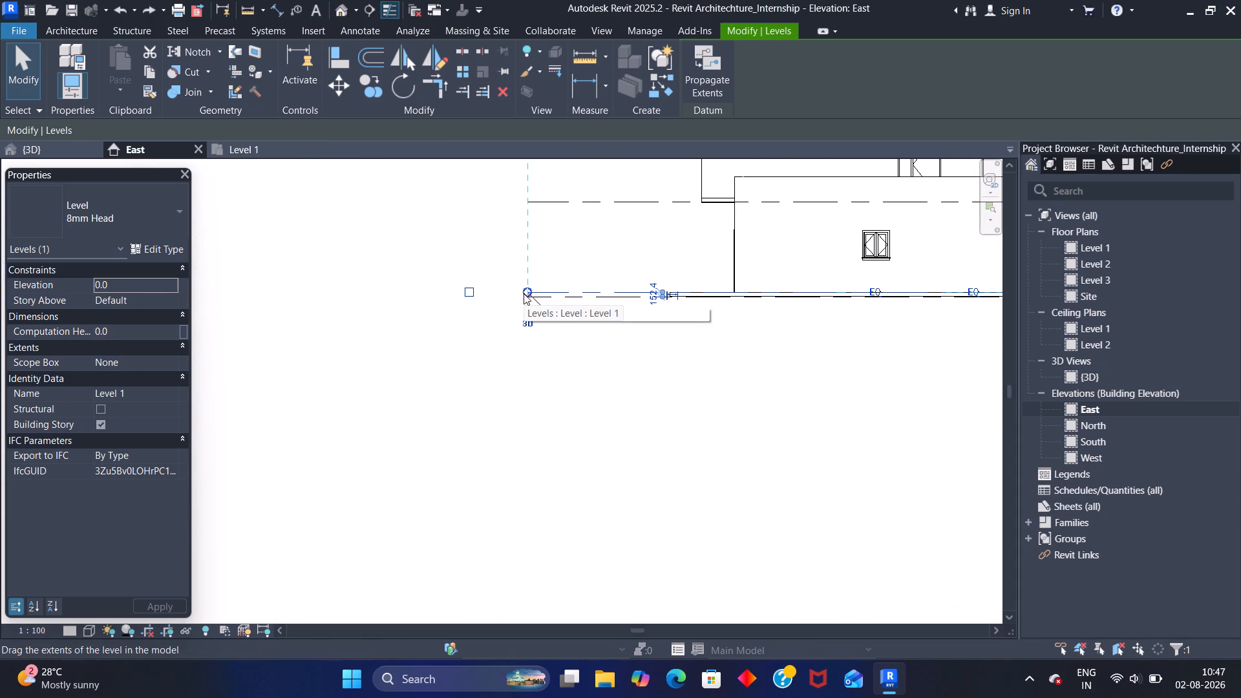
left_click_drag(524, 293, 502, 294)
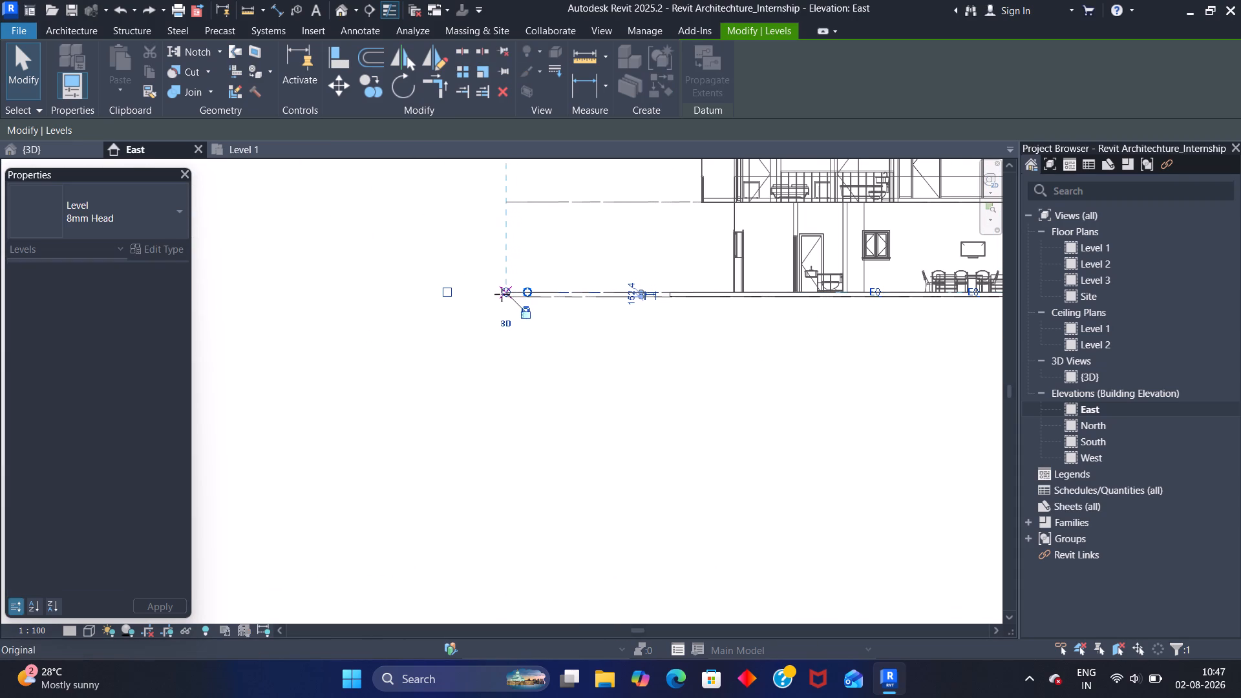
left_click_drag(502, 294, 485, 293)
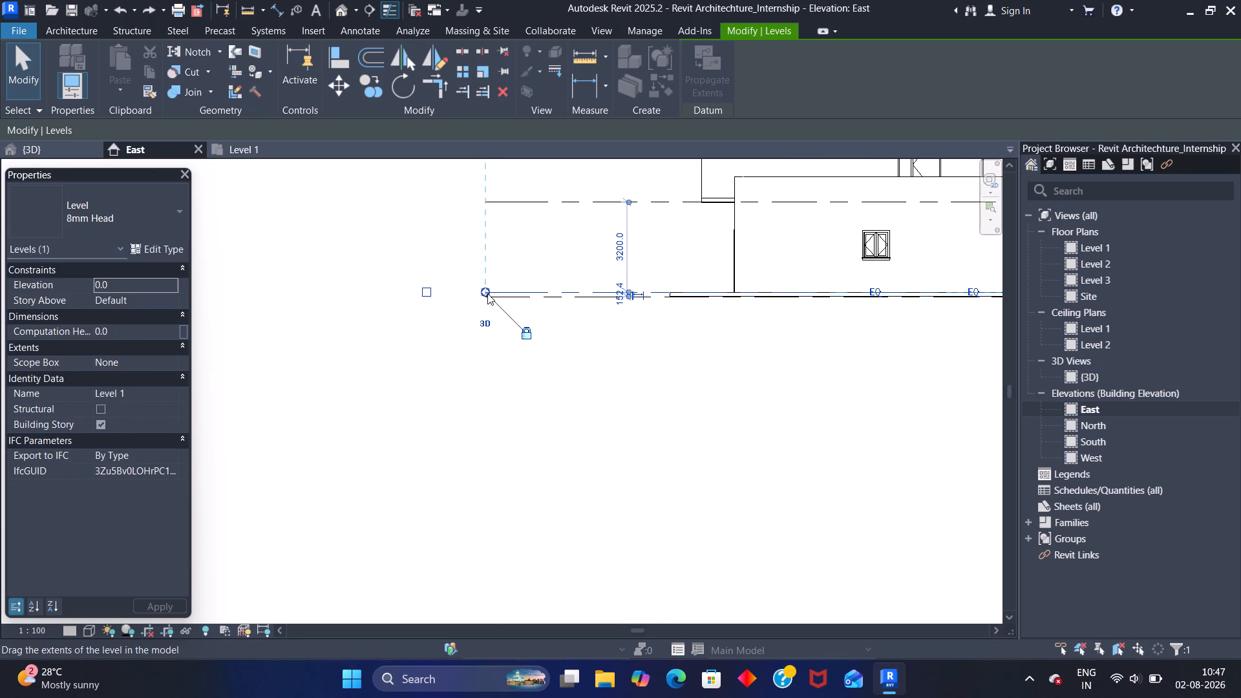
Extend the head end of the Level 1 line, with the levels aligned to it, farther out past the shrub.
scroll(496, 306, "down", 3)
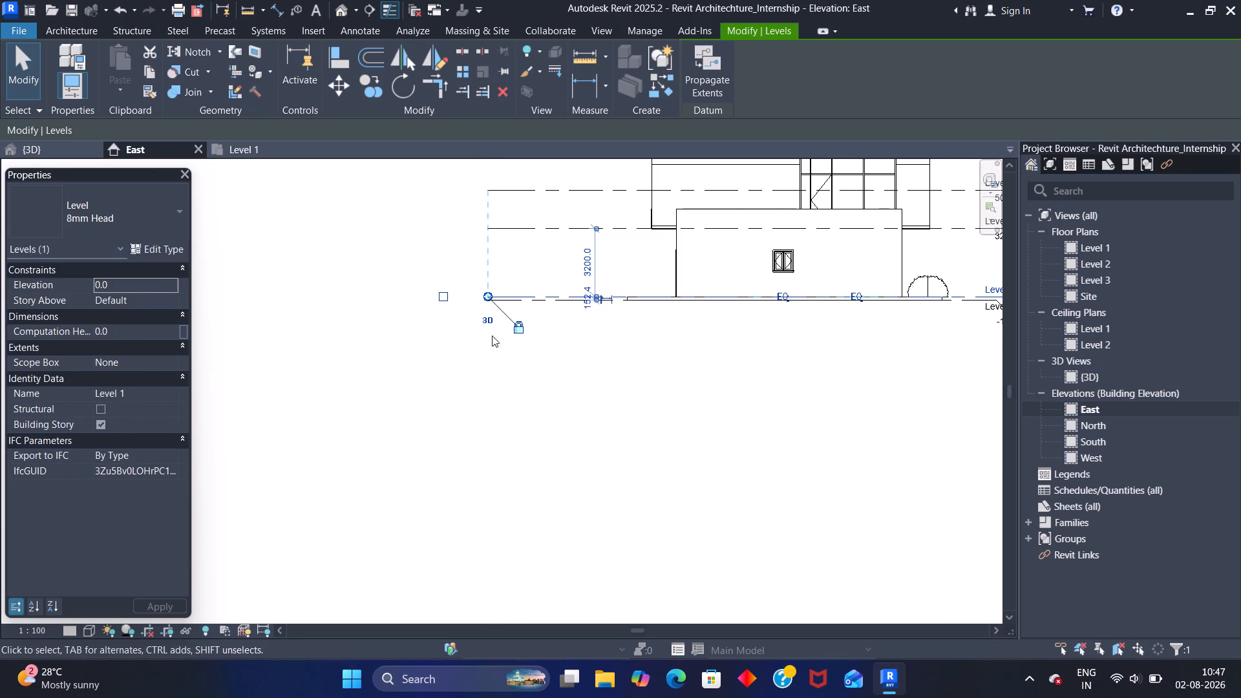
scroll(506, 336, "down", 1)
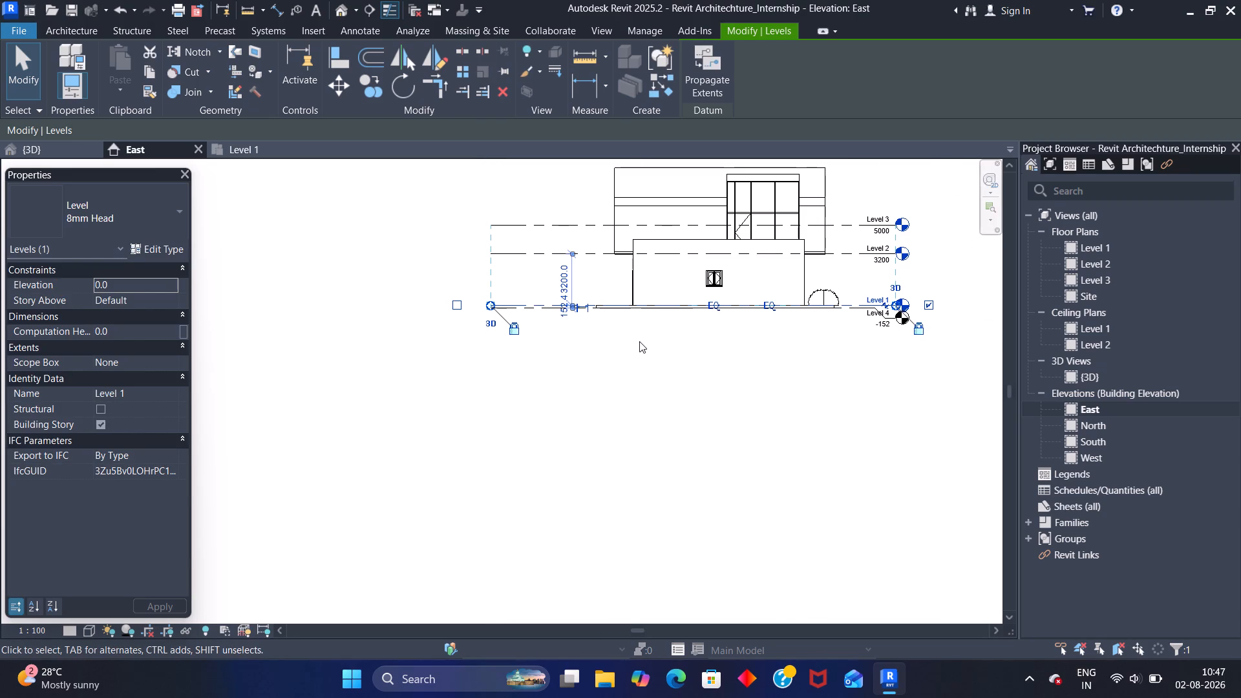
middle_click_drag(803, 339, 659, 324)
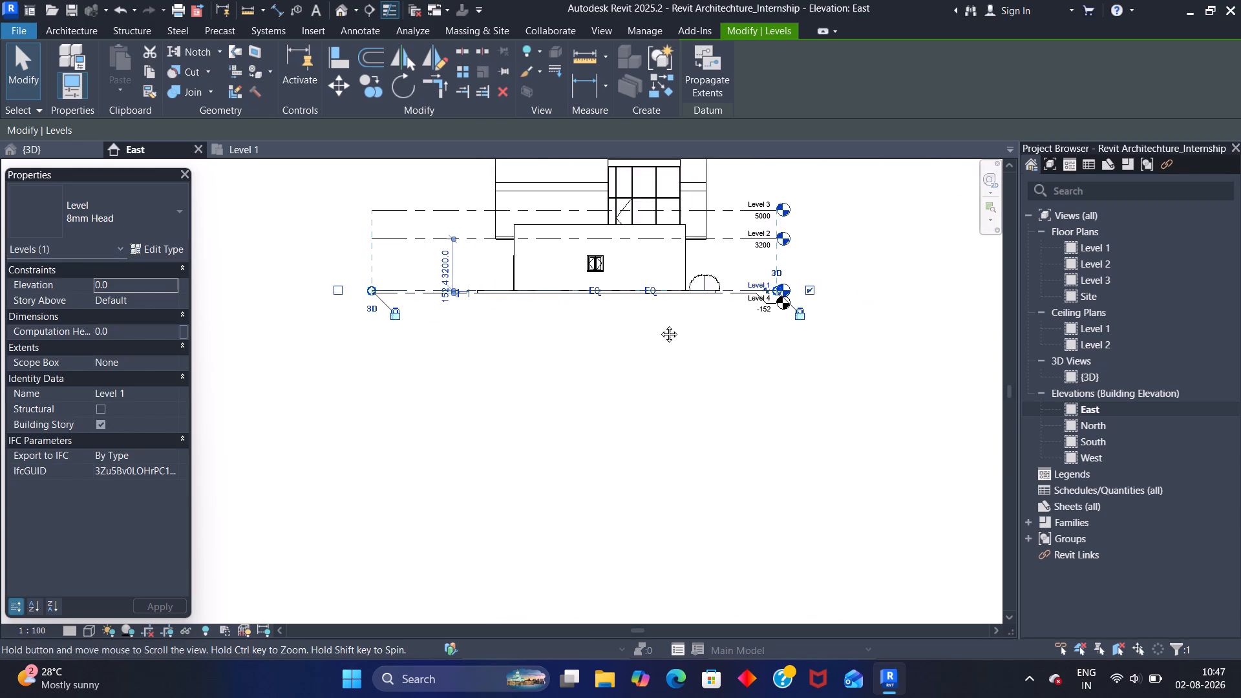
middle_click_drag(659, 324, 549, 320)
scroll(588, 305, "up", 4)
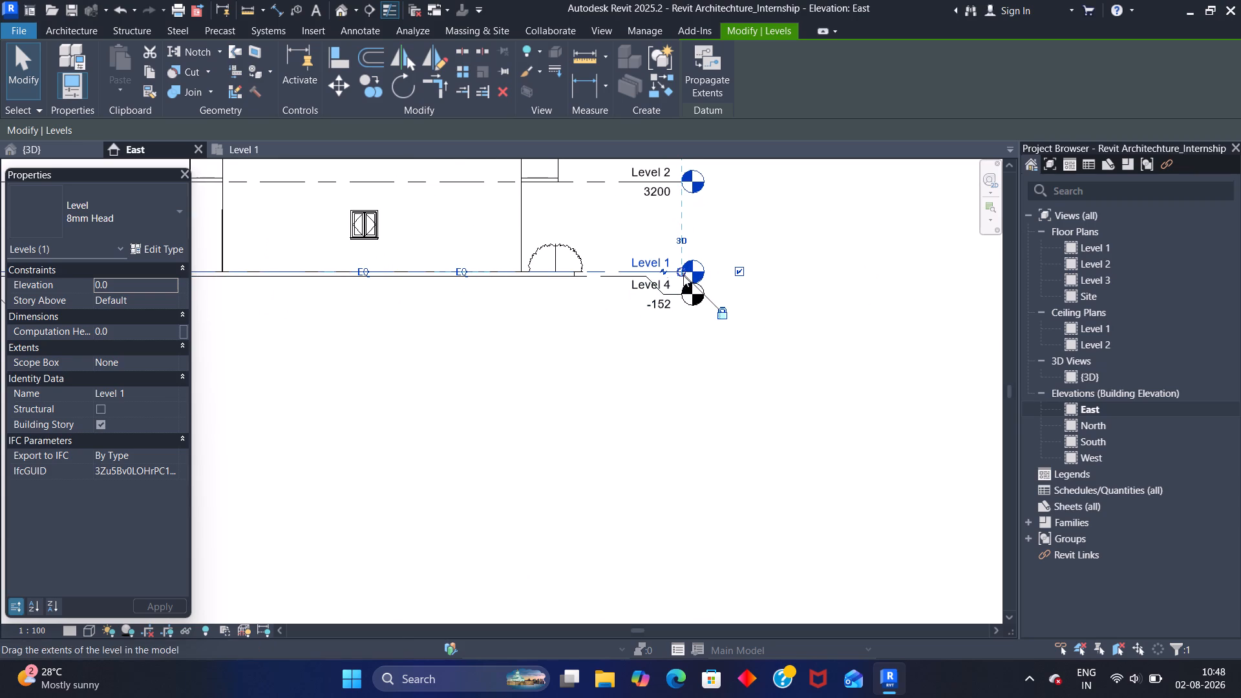
left_click_drag(683, 273, 720, 268)
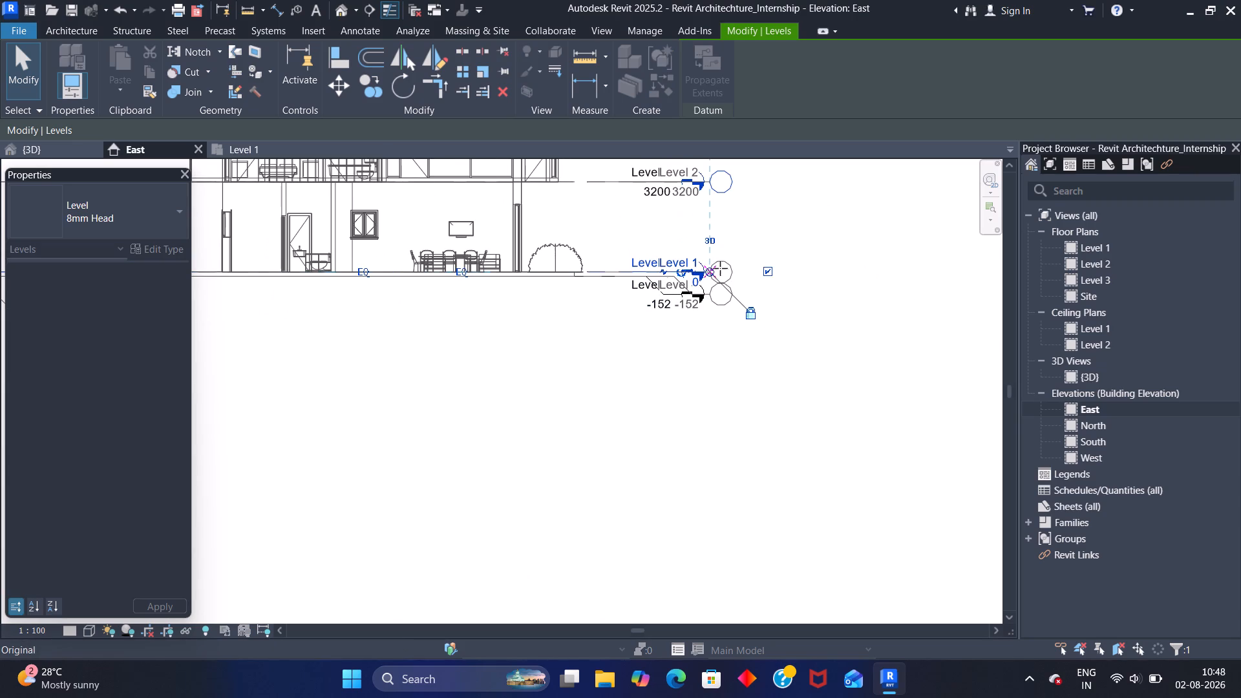
left_click_drag(720, 268, 793, 277)
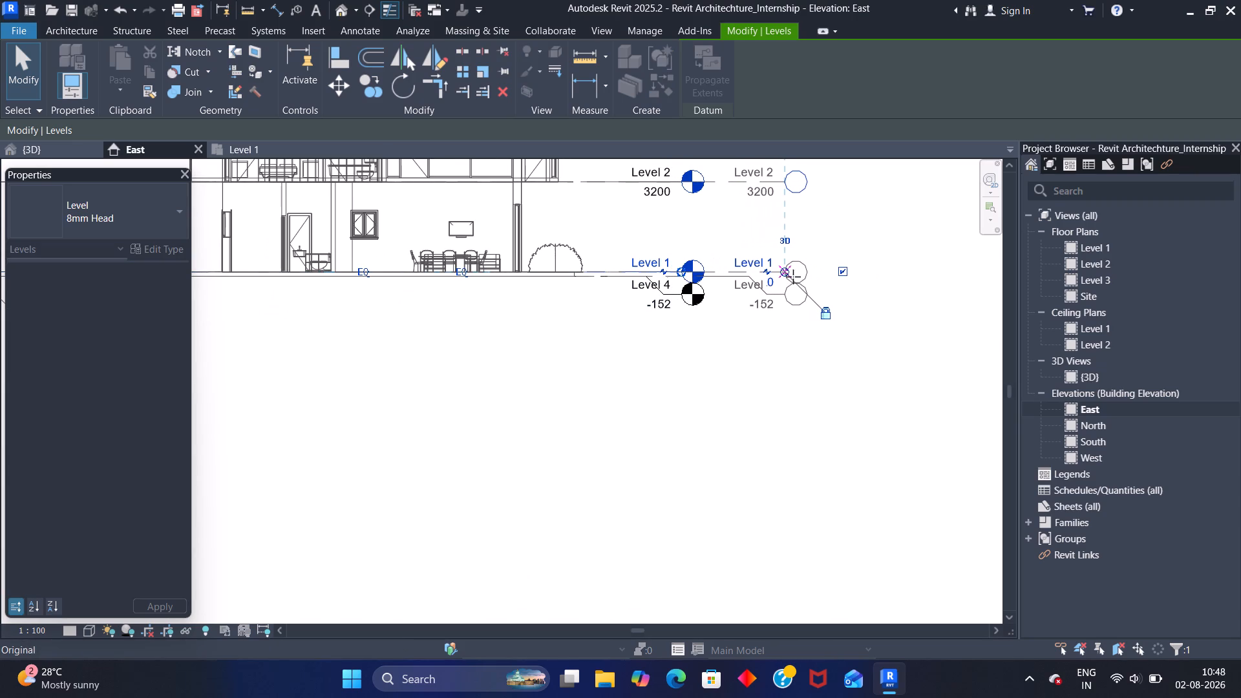
left_click_drag(793, 277, 796, 279)
Unlock the head end of the Level 4 line from its alignment with the other levels.
scroll(731, 324, "down", 4)
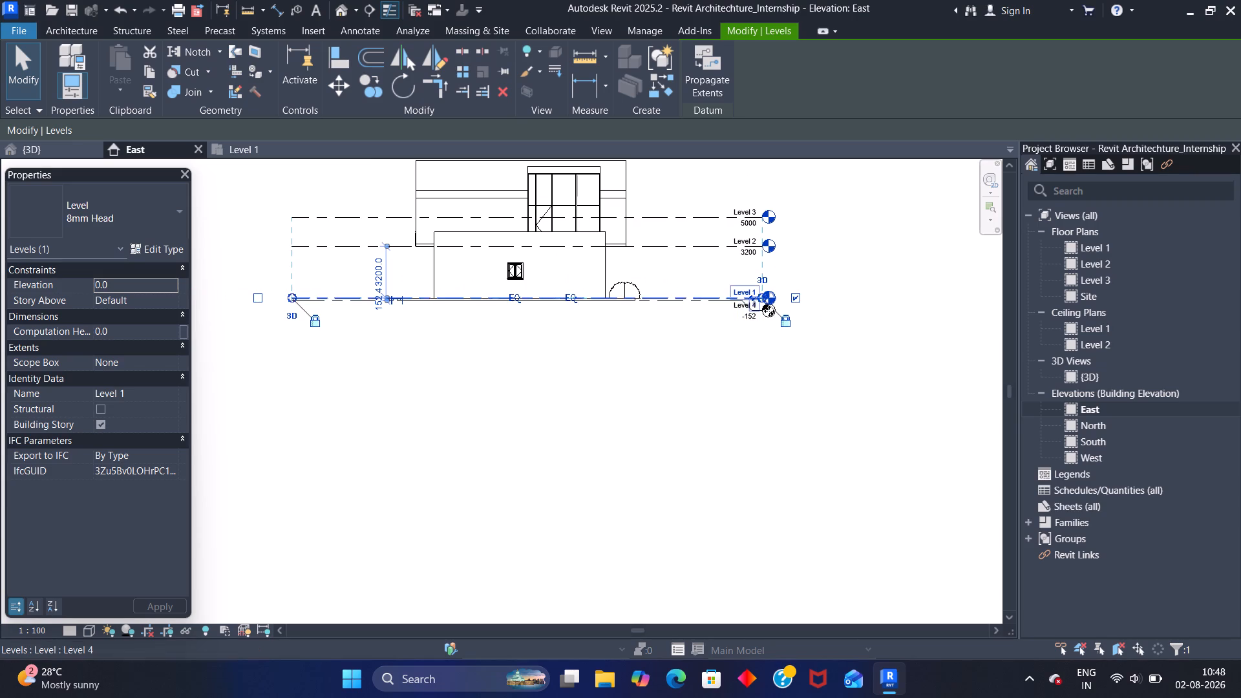
scroll(766, 318, "up", 8)
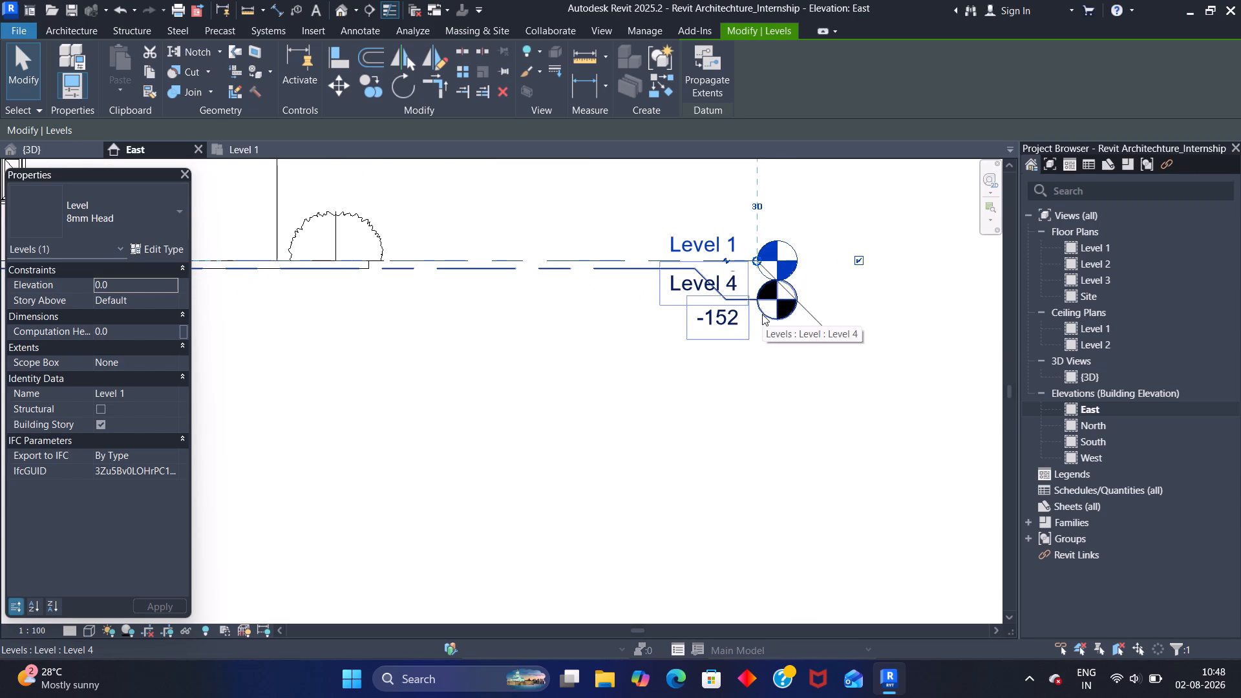
left_click(603, 270)
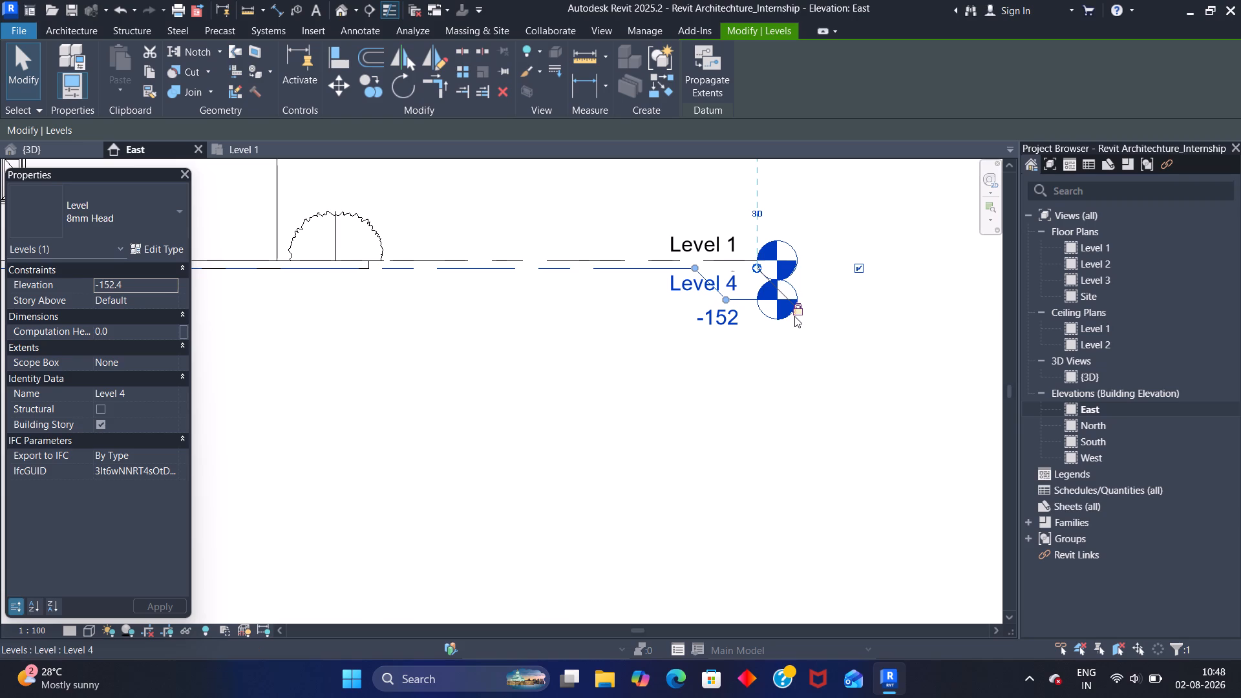
left_click(800, 311)
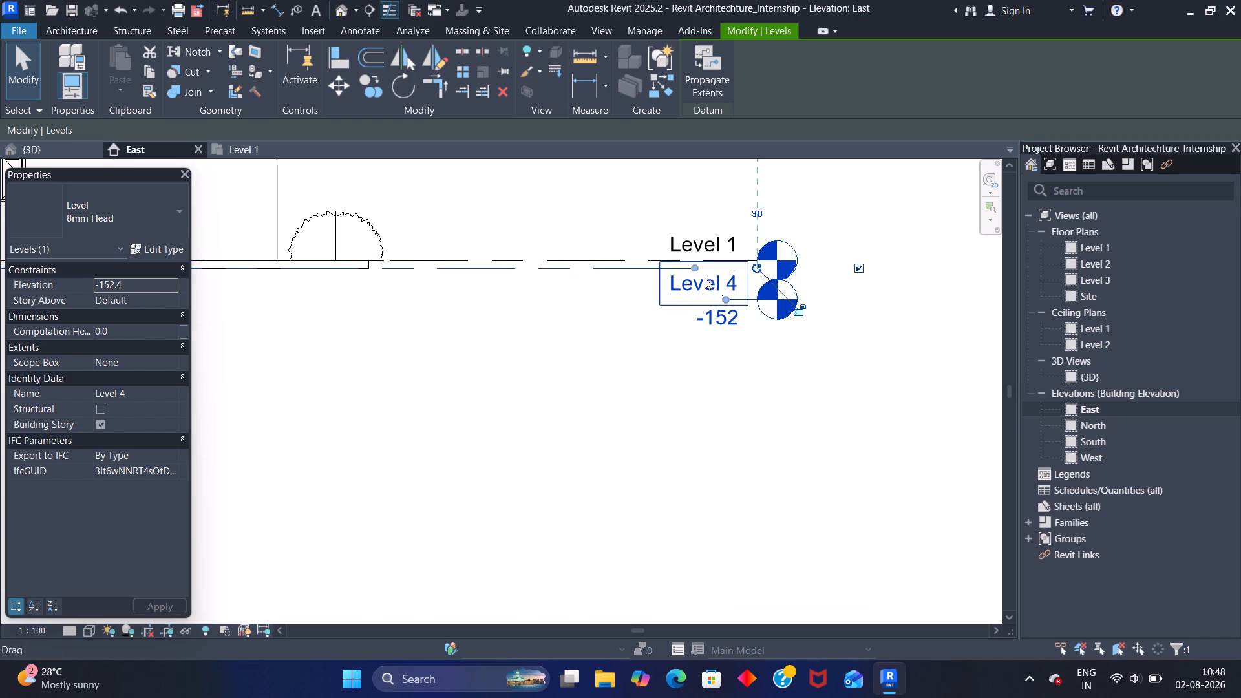
Shift the upper bend of Level 4's elbow outward so the offset segment runs vertically.
left_click_drag(694, 268, 735, 269)
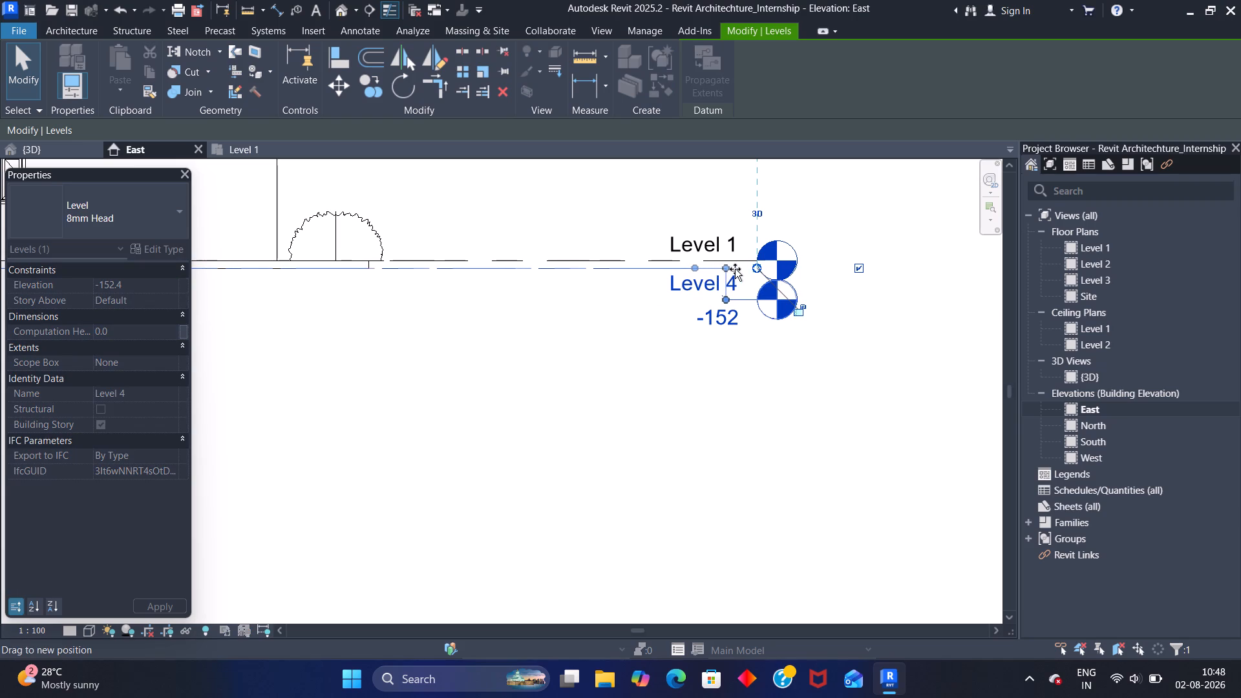
left_click_drag(735, 269, 825, 263)
left_click_drag(825, 263, 836, 270)
left_click_drag(836, 270, 845, 272)
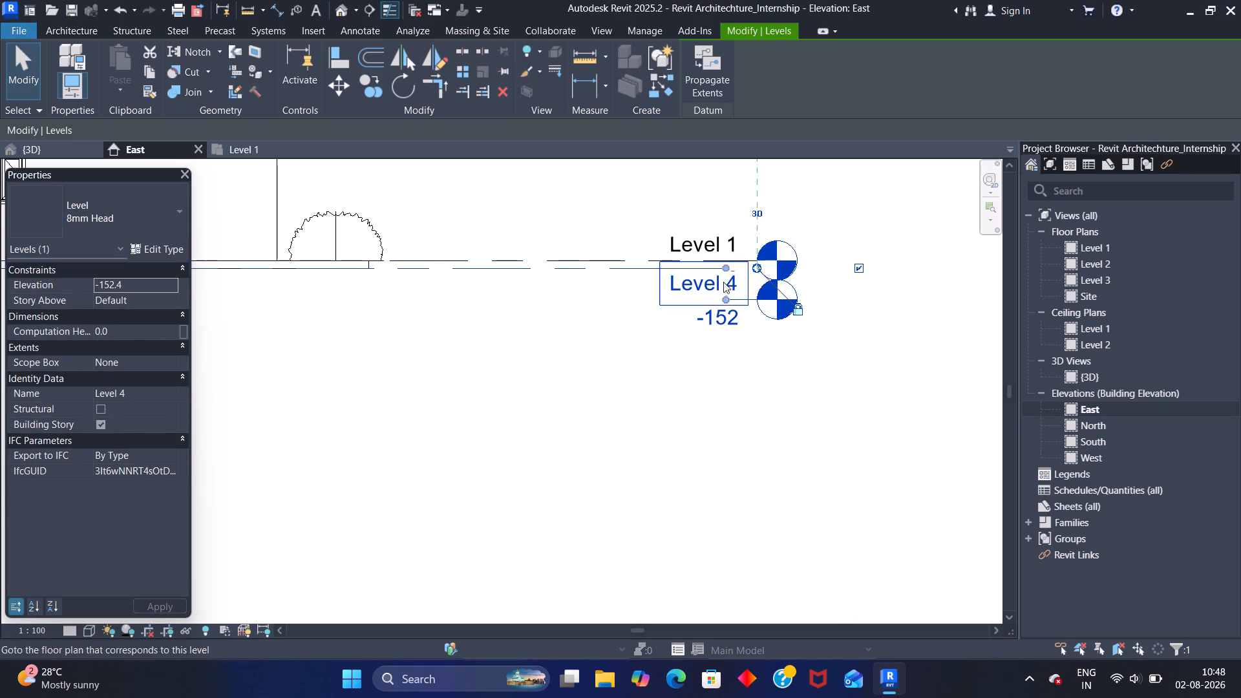
Move Level 4 to an elevation of -200 mm, shifting its head outward clear of the Level 1 head.
left_click_drag(777, 302, 848, 308)
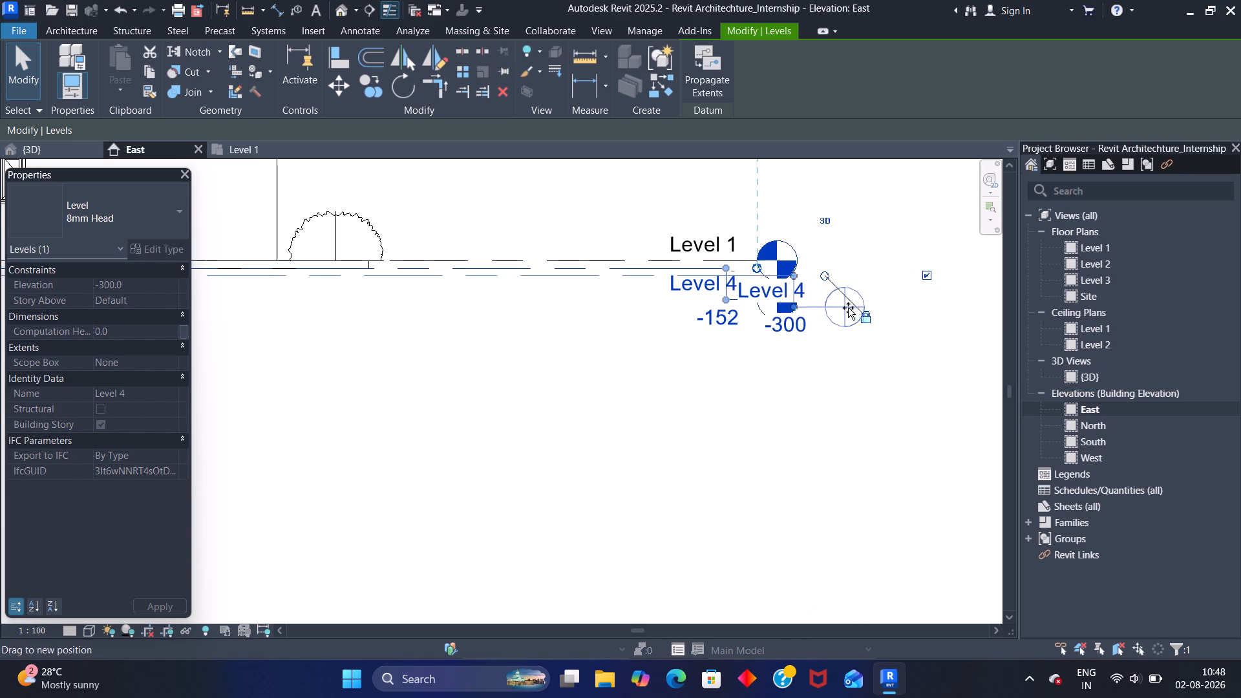
left_click_drag(848, 308, 869, 299)
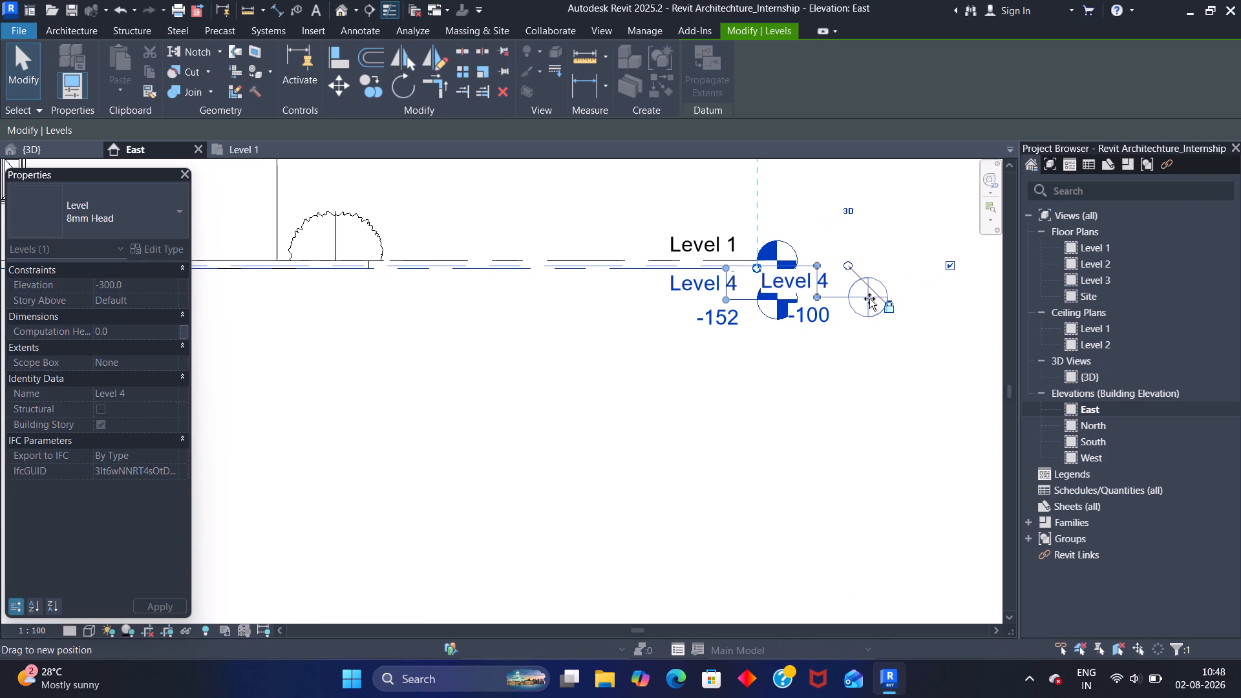
left_click_drag(869, 299, 871, 302)
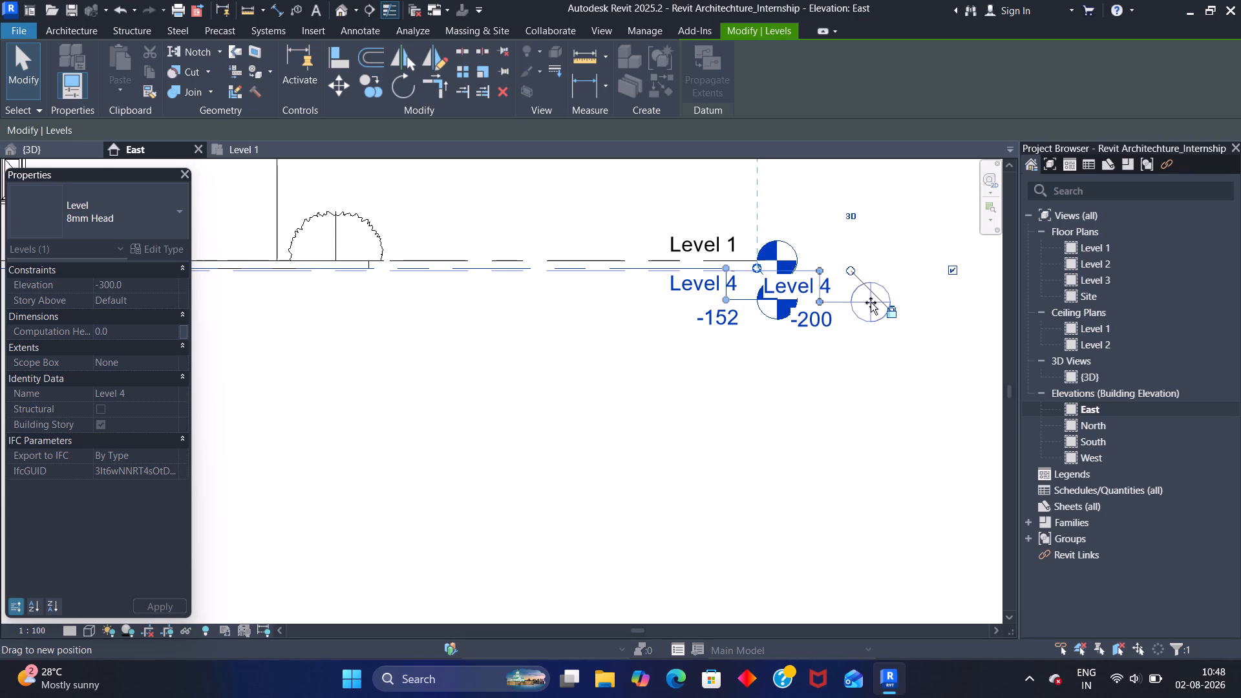
left_click_drag(871, 302, 872, 301)
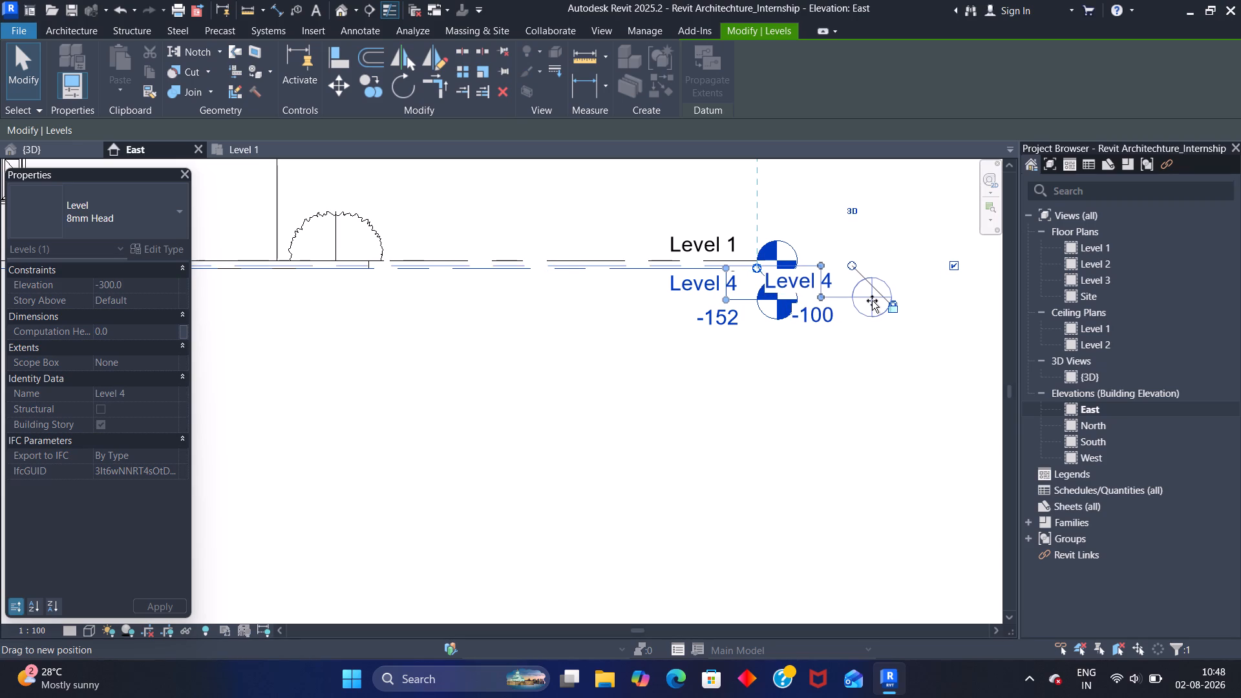
left_click_drag(872, 301, 876, 304)
scroll(876, 304, "up", 3)
scroll(876, 304, "down", 2)
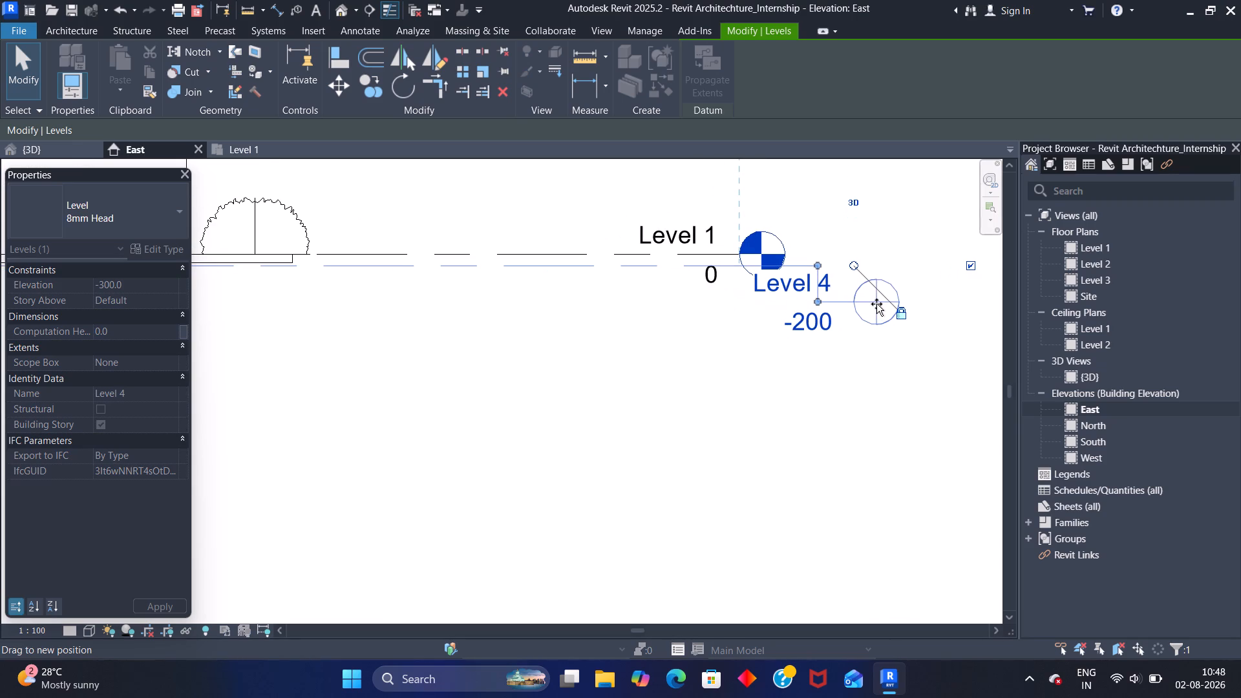
left_click_drag(876, 304, 876, 304)
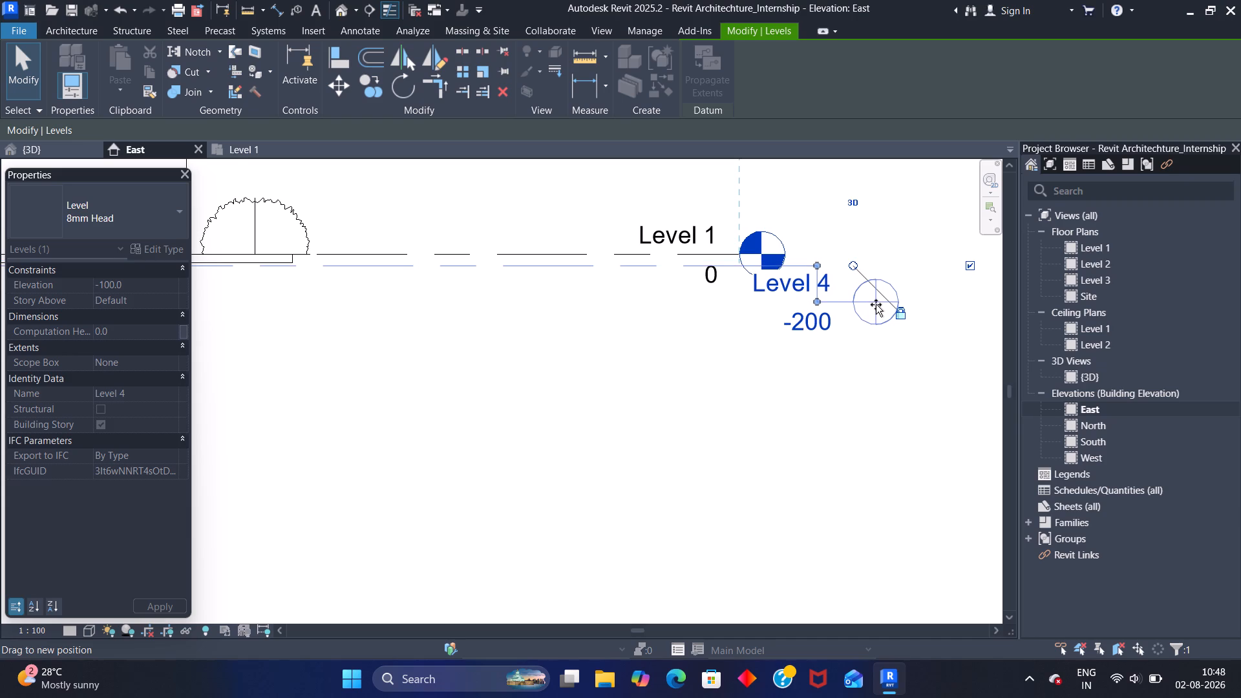
left_click_drag(876, 304, 873, 302)
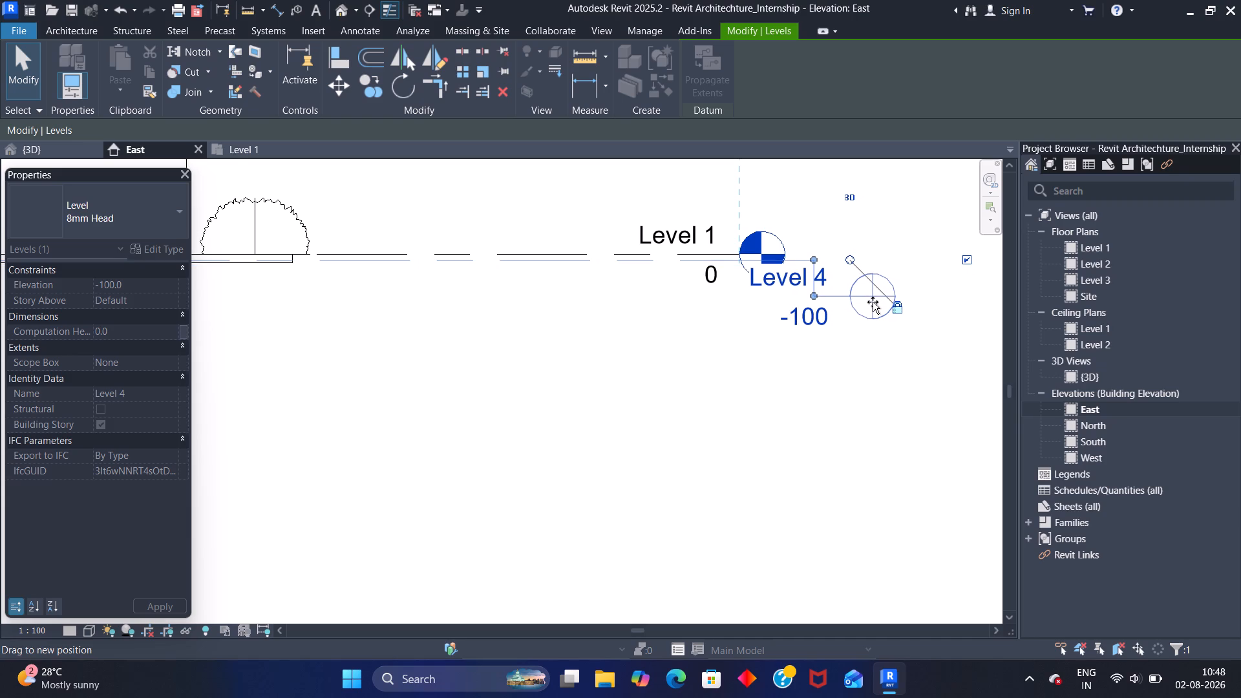
left_click_drag(873, 302, 923, 299)
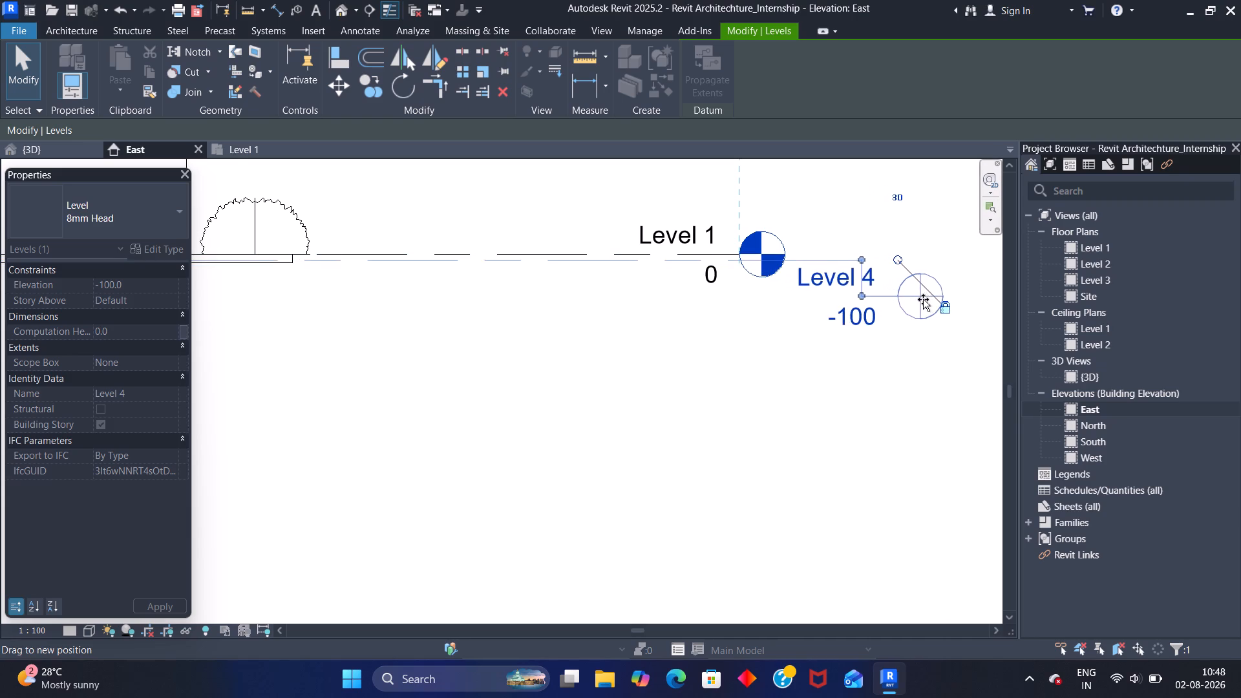
left_click_drag(923, 299, 986, 306)
scroll(914, 333, "down", 4)
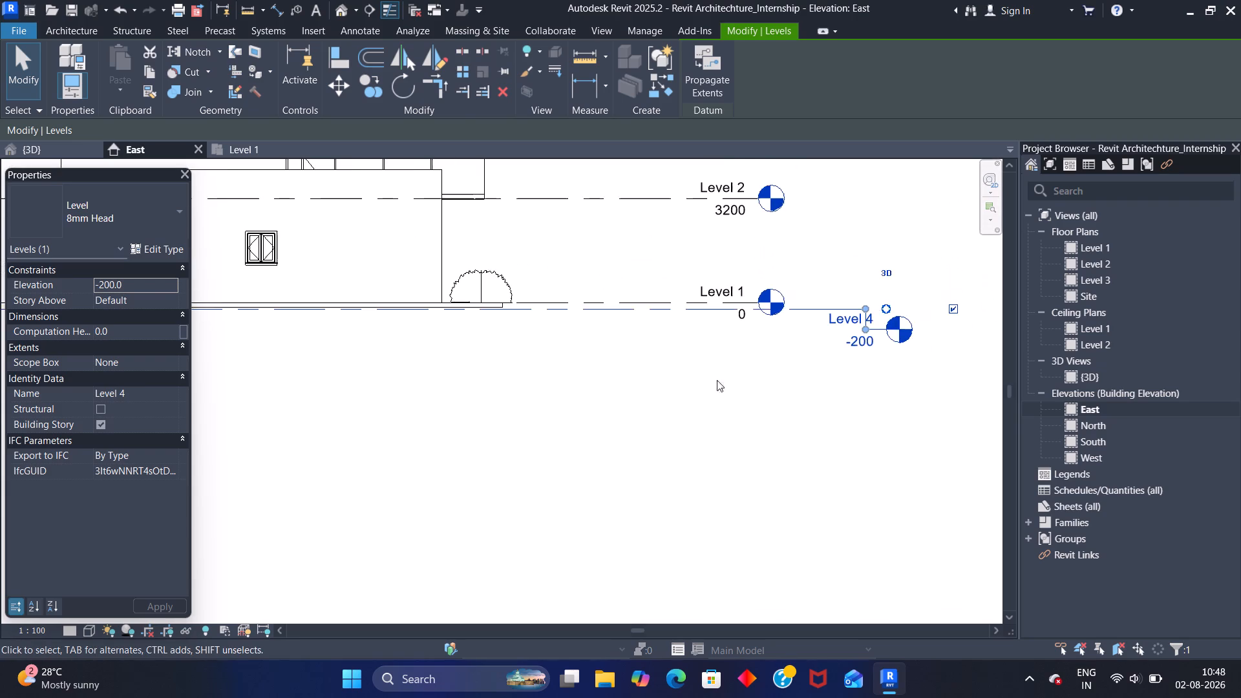
Set the elevation of Level 4 to -6".
scroll(677, 382, "down", 1)
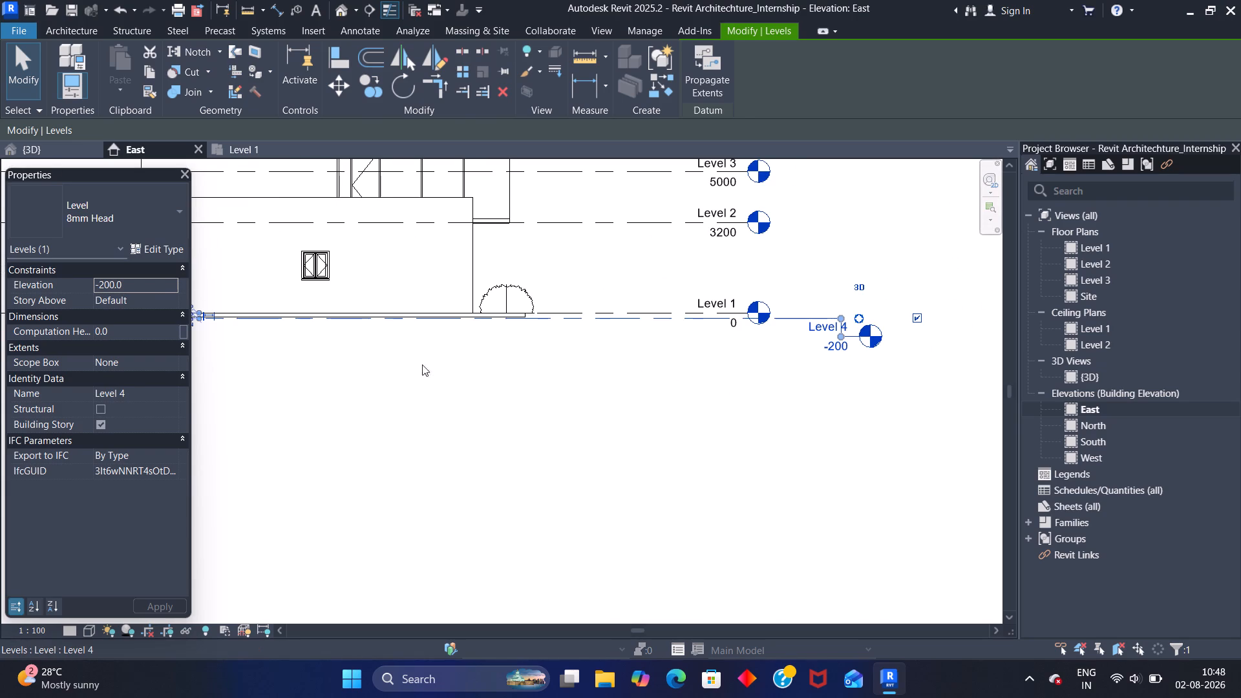
left_click(145, 282)
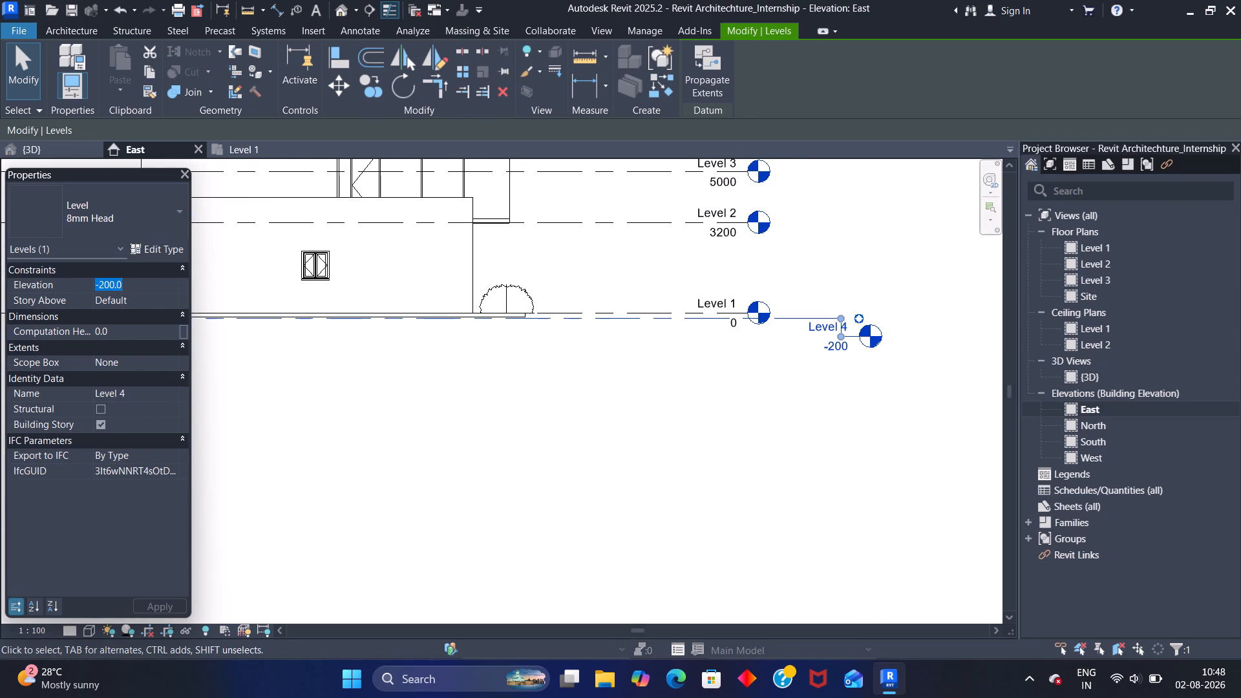
key("minus")
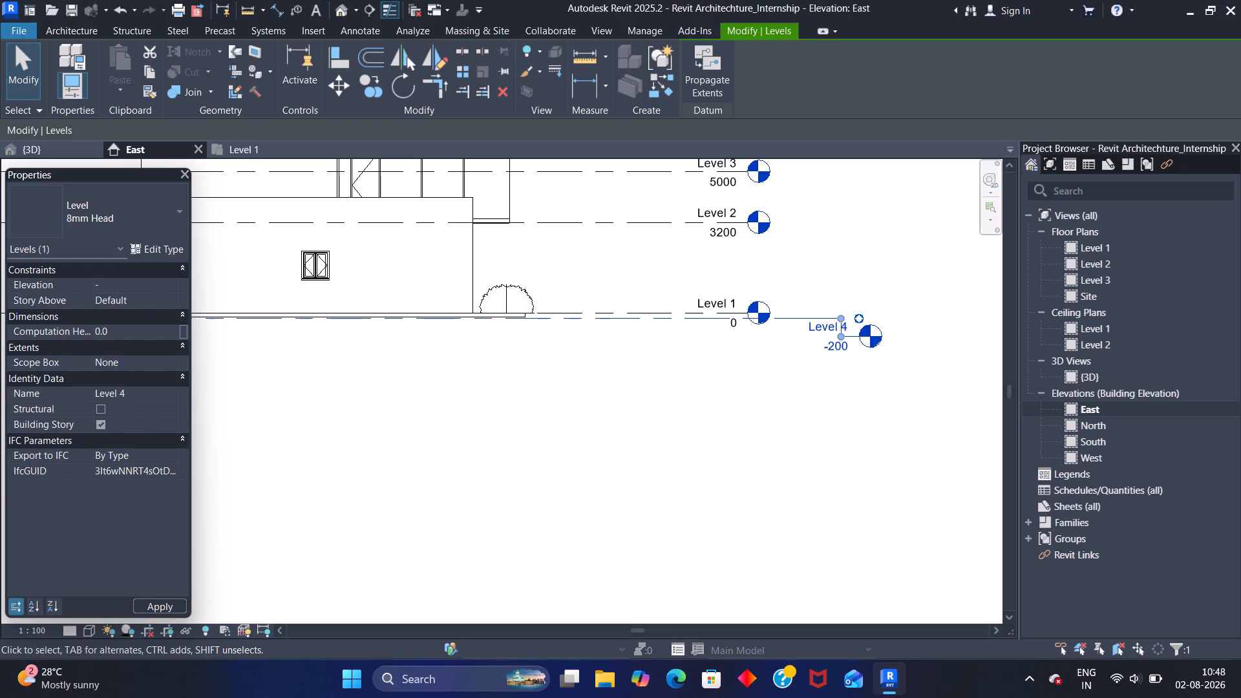
type("6\"")
key("Return")
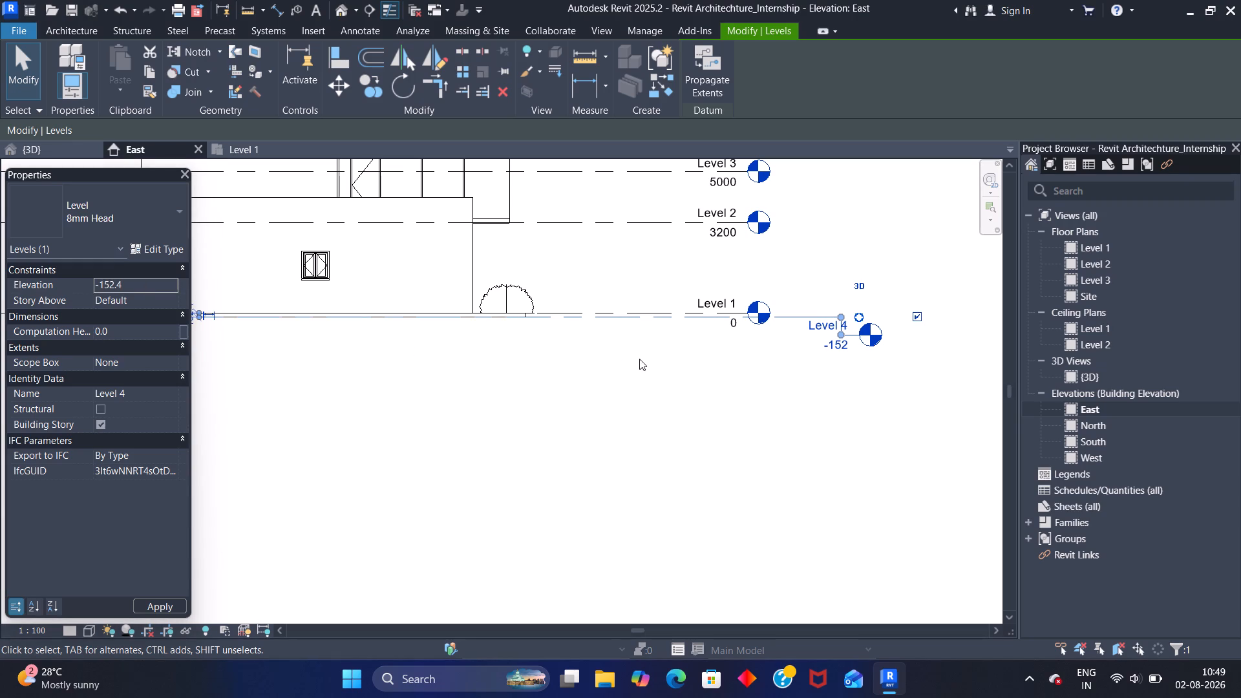
Extend the headless end of the Level 4 line outward, slightly past the ends of the other level lines.
middle_click_drag(582, 290, 798, 282)
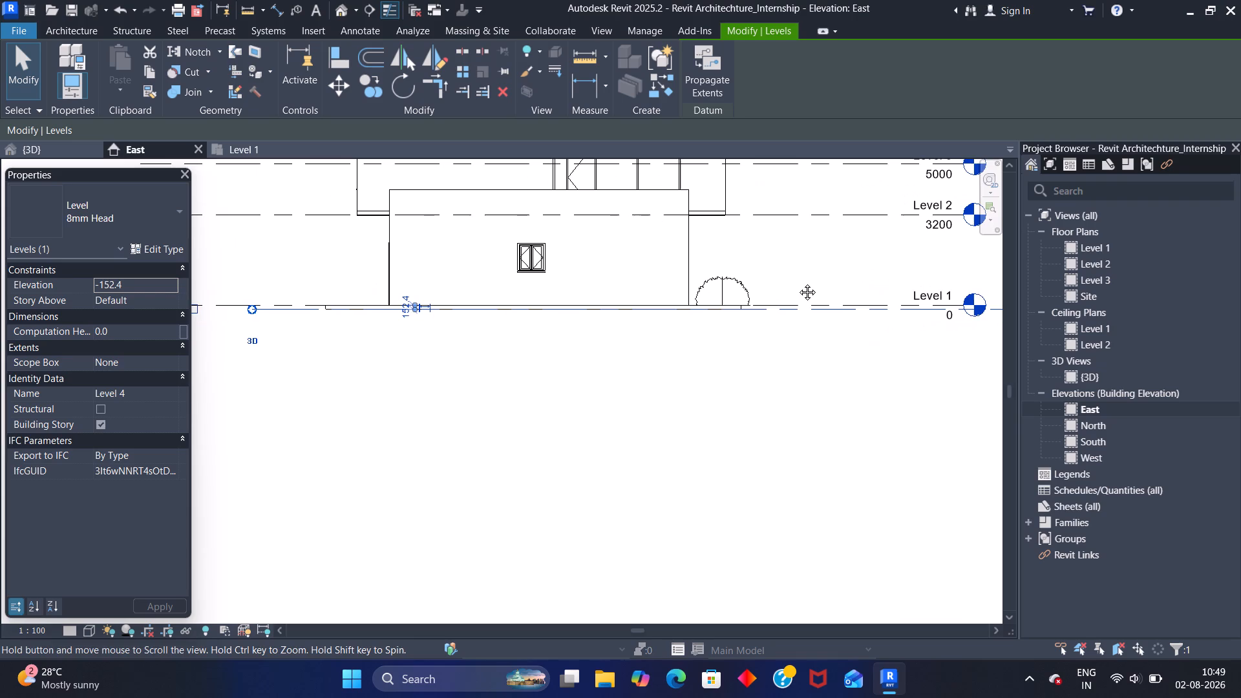
middle_click_drag(798, 282, 794, 297)
middle_click_drag(249, 275, 416, 253)
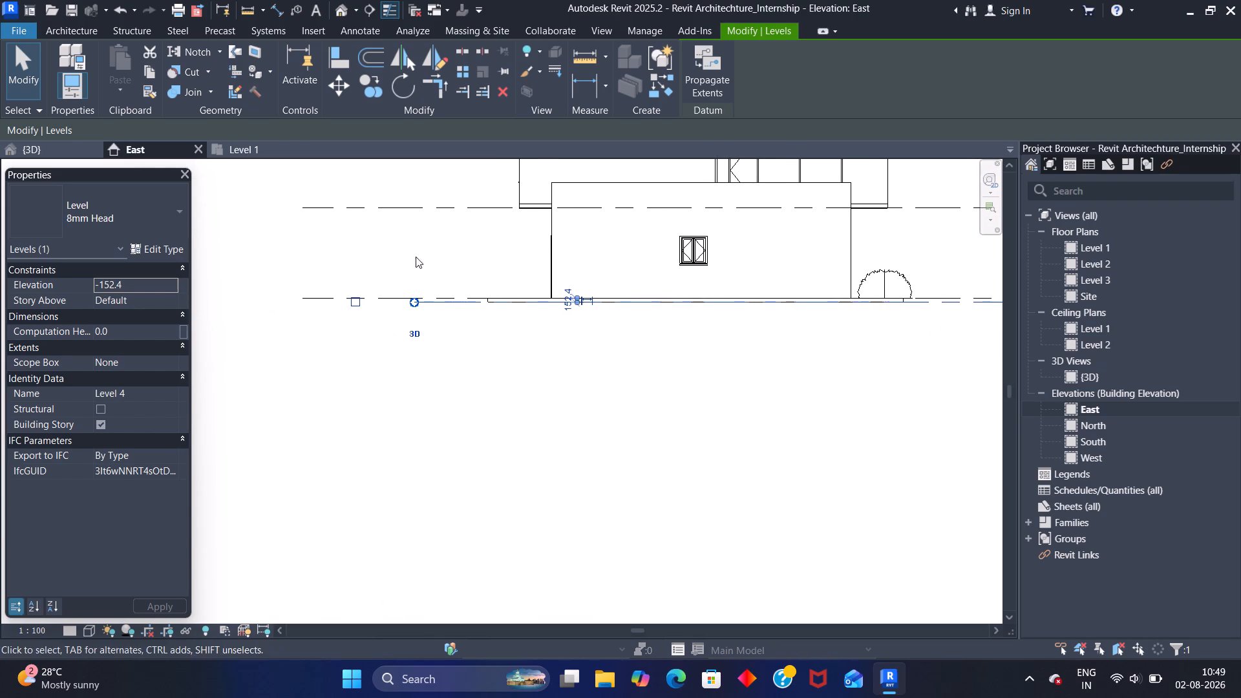
left_click_drag(413, 304, 399, 306)
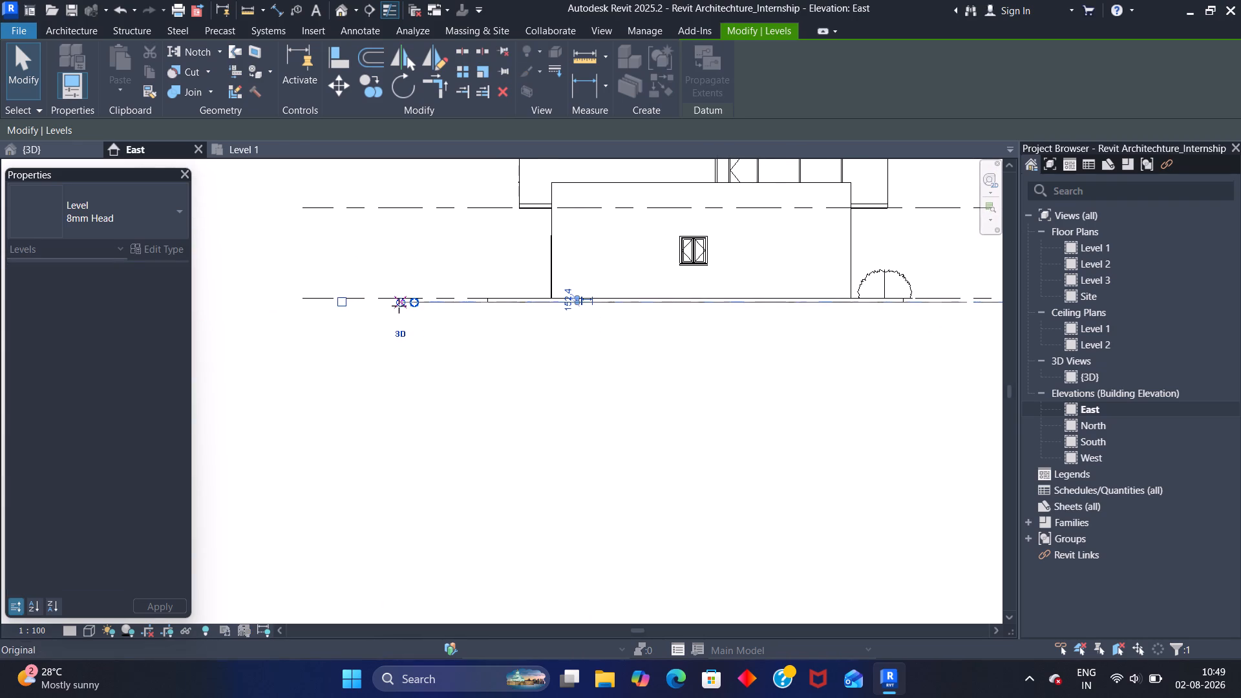
left_click_drag(399, 306, 273, 302)
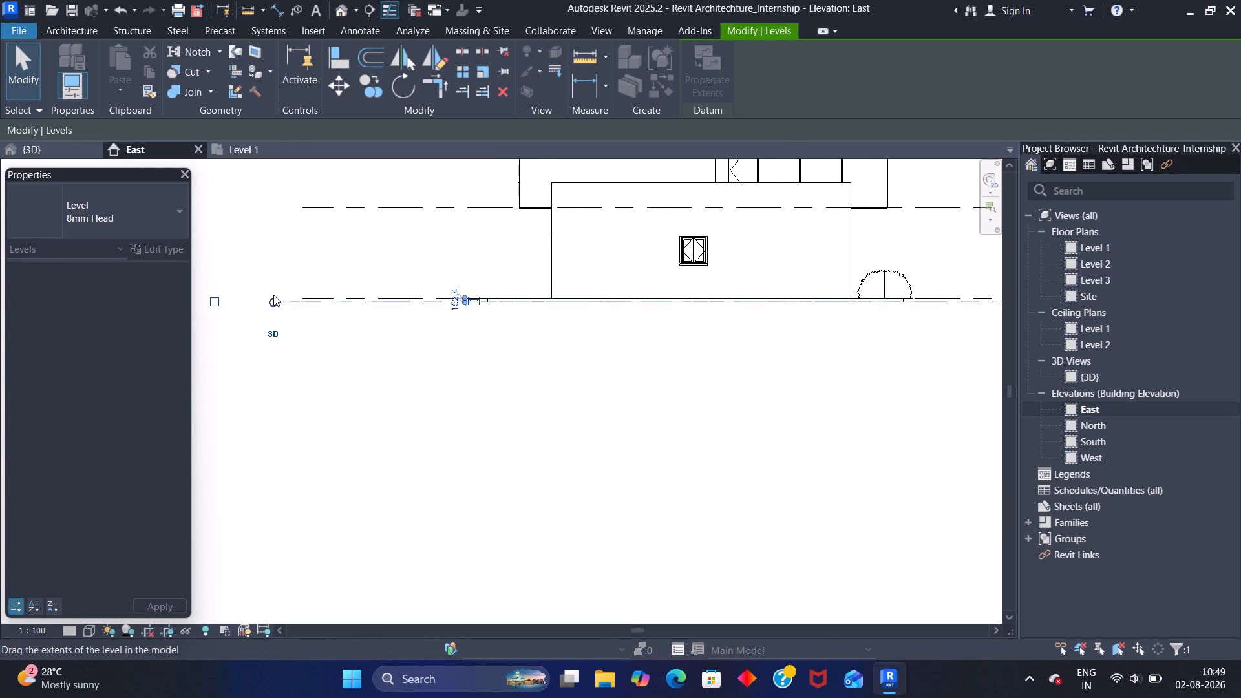
middle_click_drag(466, 357, 350, 350)
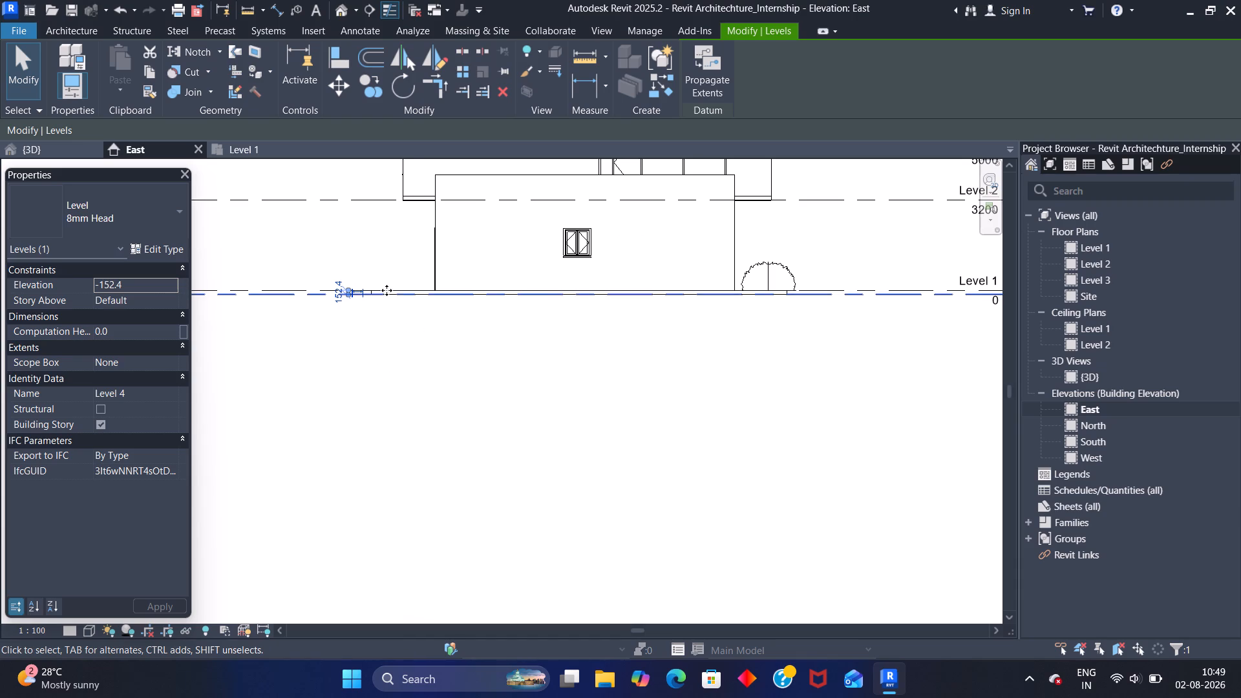
scroll(440, 312, "up", 8)
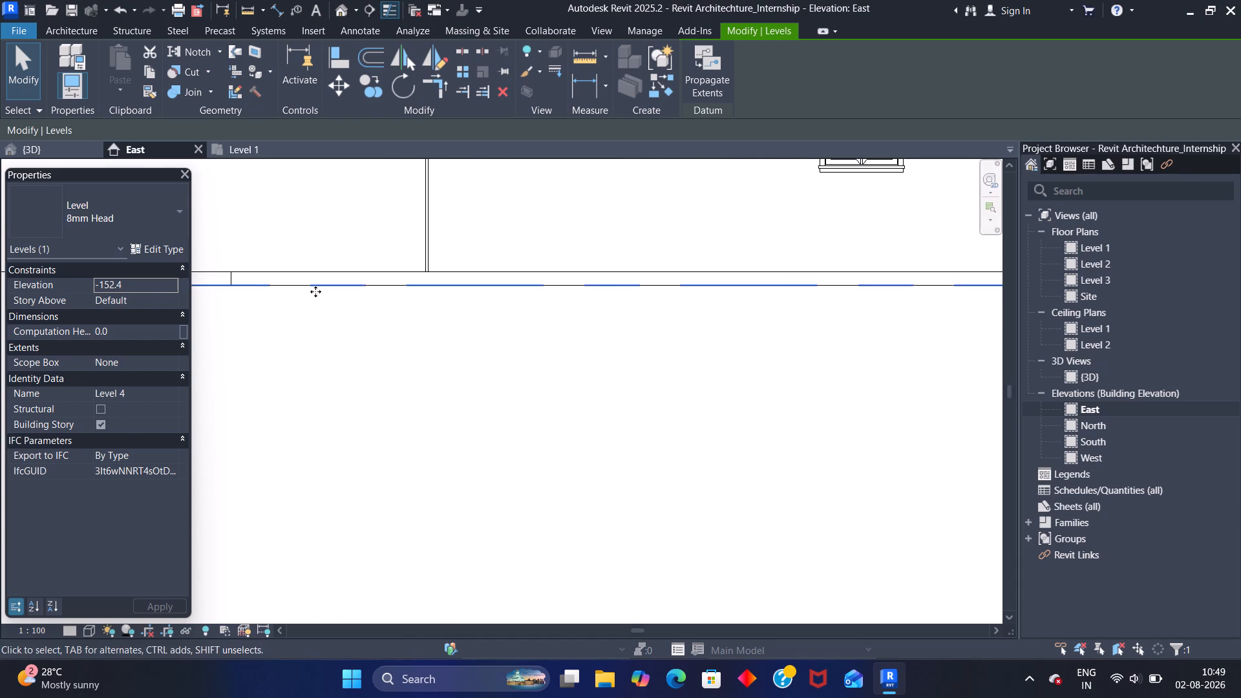
scroll(310, 289, "down", 8)
left_click(400, 334)
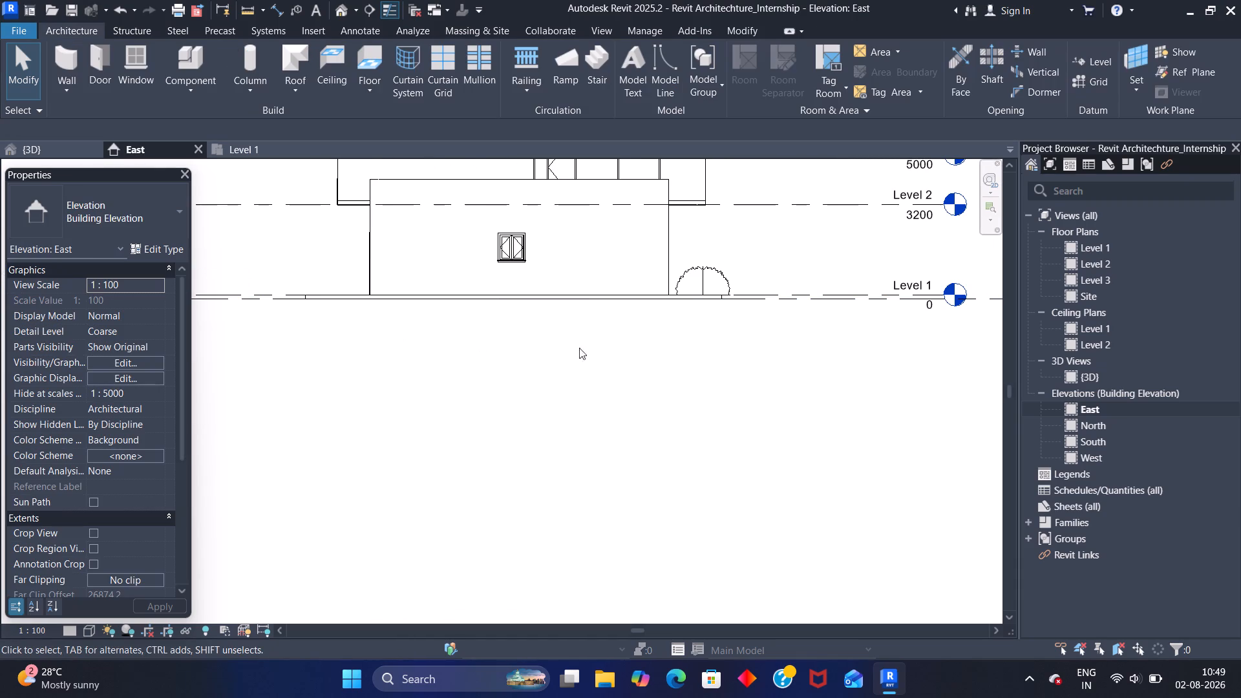
Turn on a level head at the far end of Level 4, opposite its elbowed head.
middle_click_drag(719, 336, 367, 374)
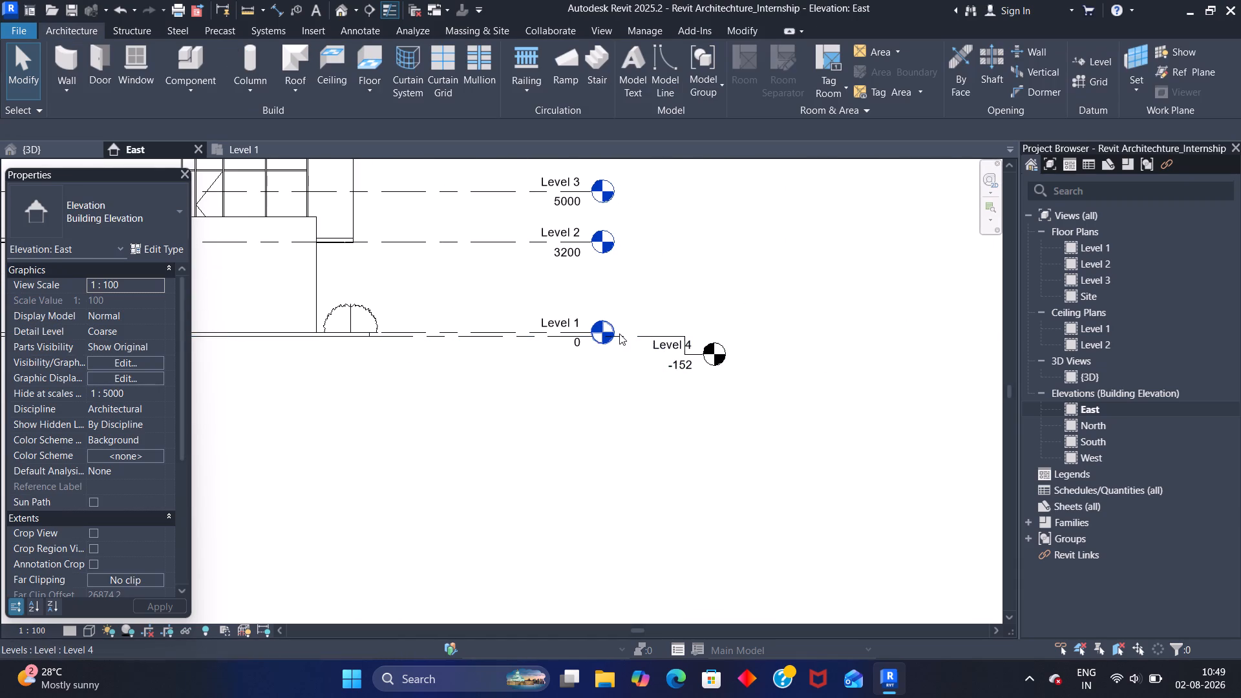
left_click(630, 333)
scroll(705, 352, "up", 1)
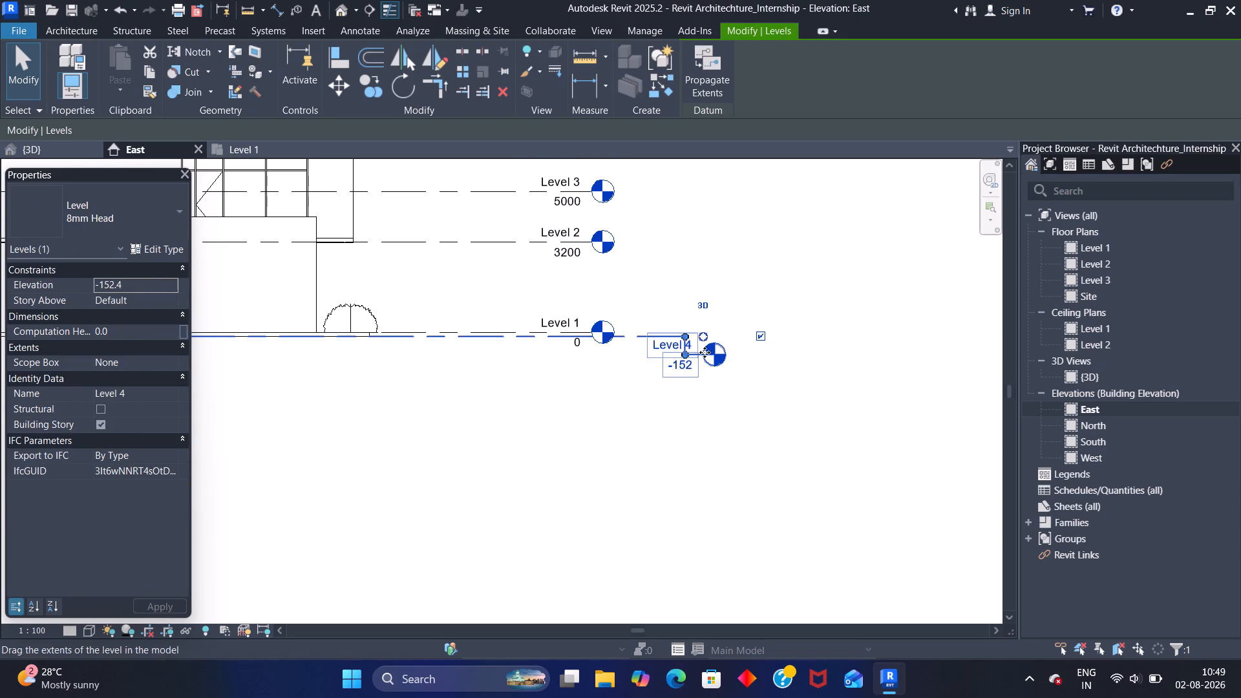
scroll(705, 352, "up", 7)
scroll(769, 345, "down", 6)
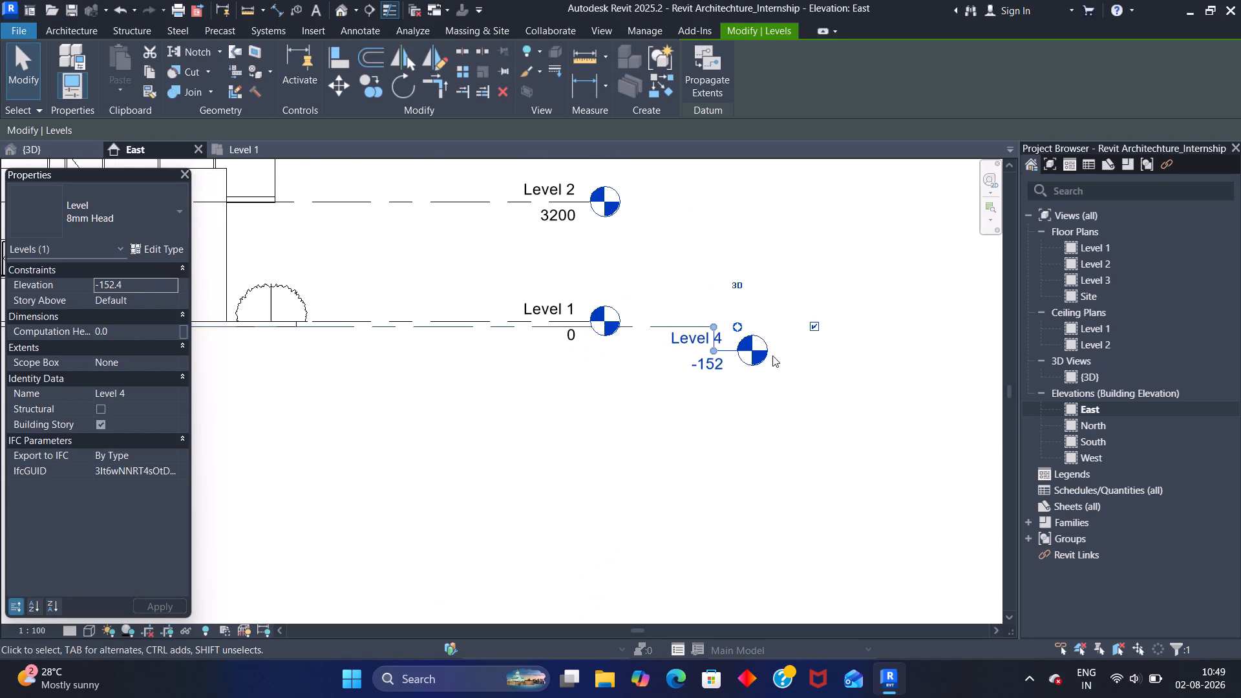
scroll(432, 396, "down", 2)
middle_click_drag(350, 405, 940, 293)
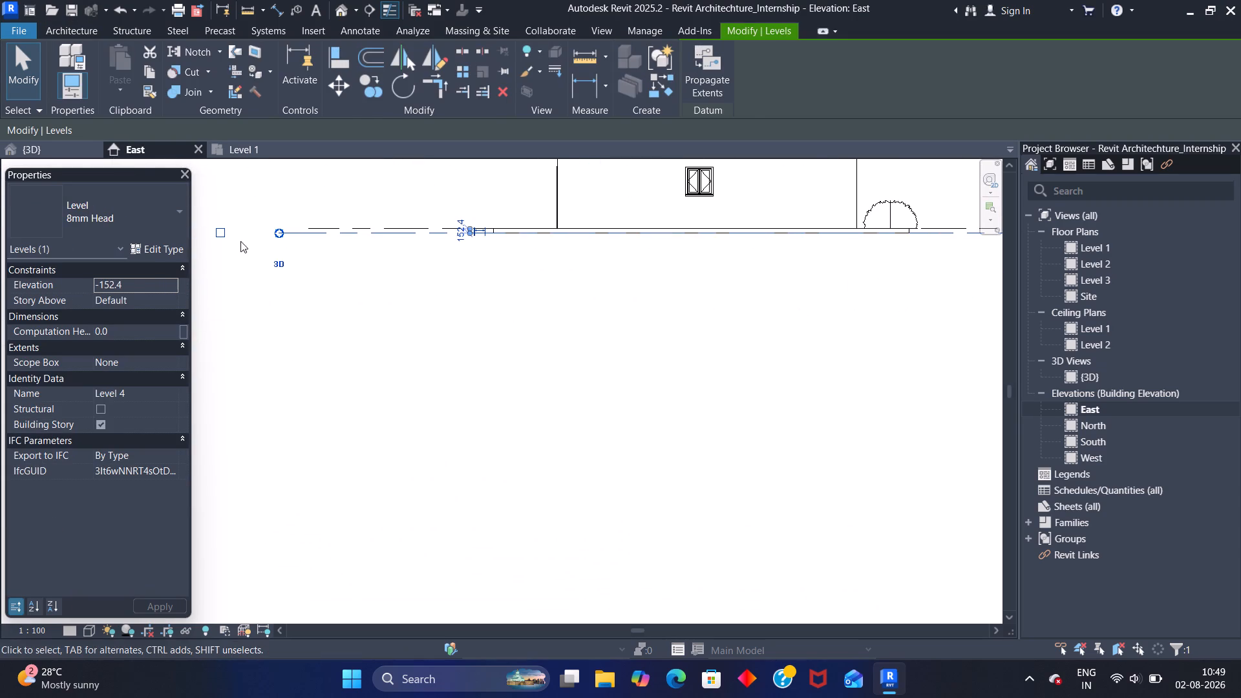
left_click(219, 229)
scroll(262, 246, "up", 2)
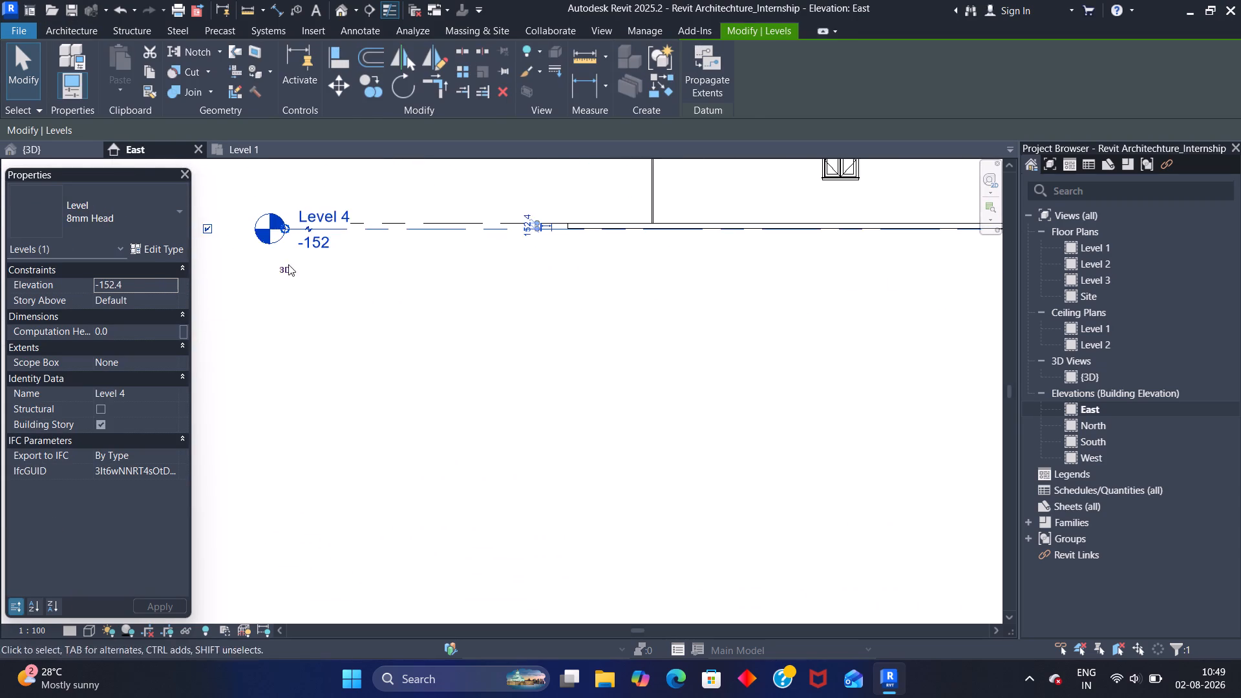
scroll(322, 275, "down", 5)
middle_click_drag(535, 338, 136, 355)
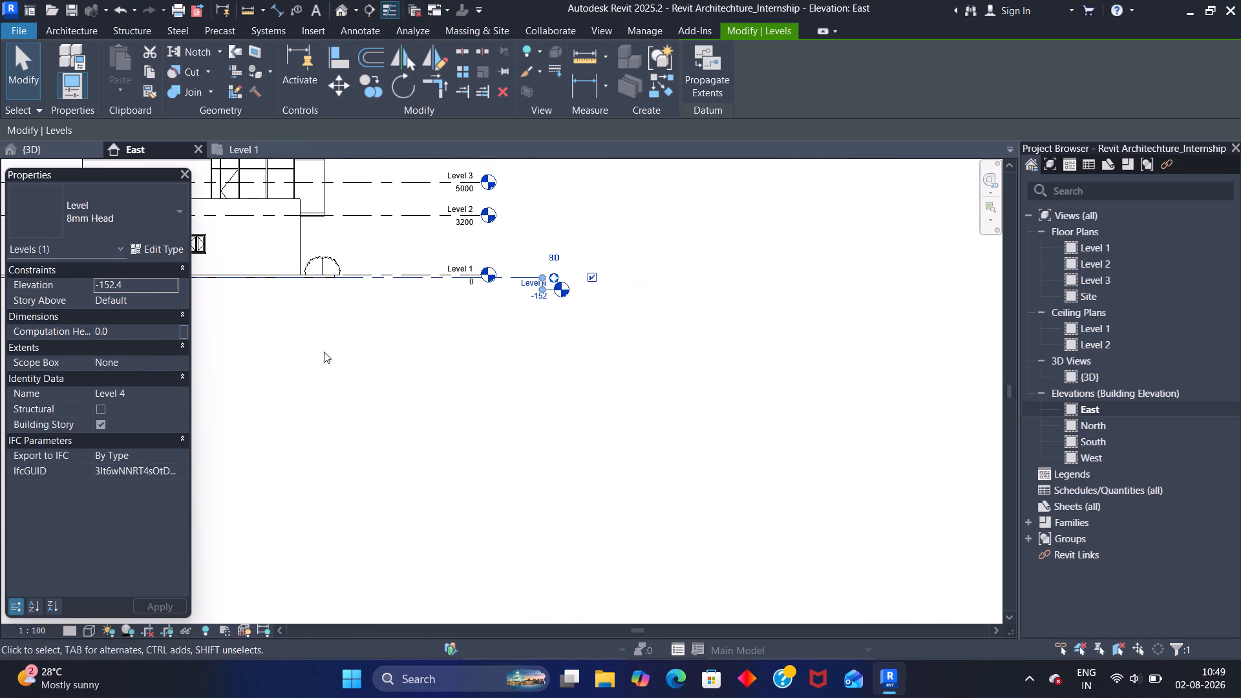
scroll(559, 286, "up", 8)
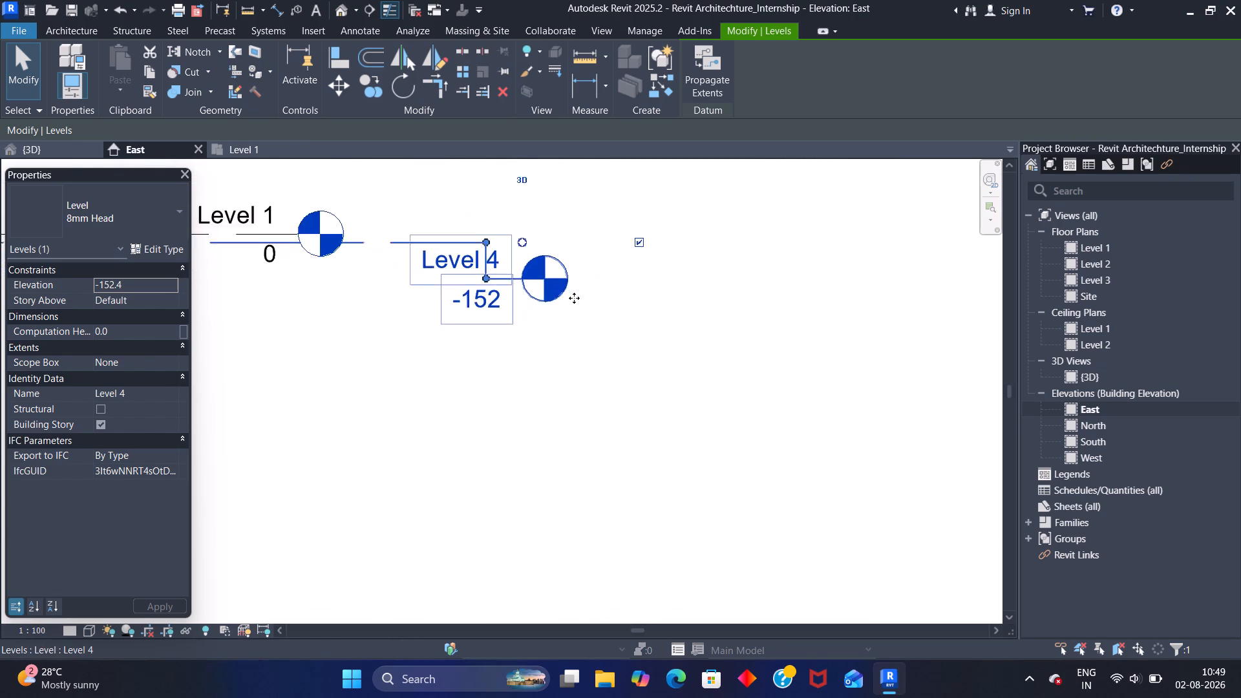
scroll(574, 298, "up", 3)
scroll(574, 298, "down", 5)
left_click(617, 297)
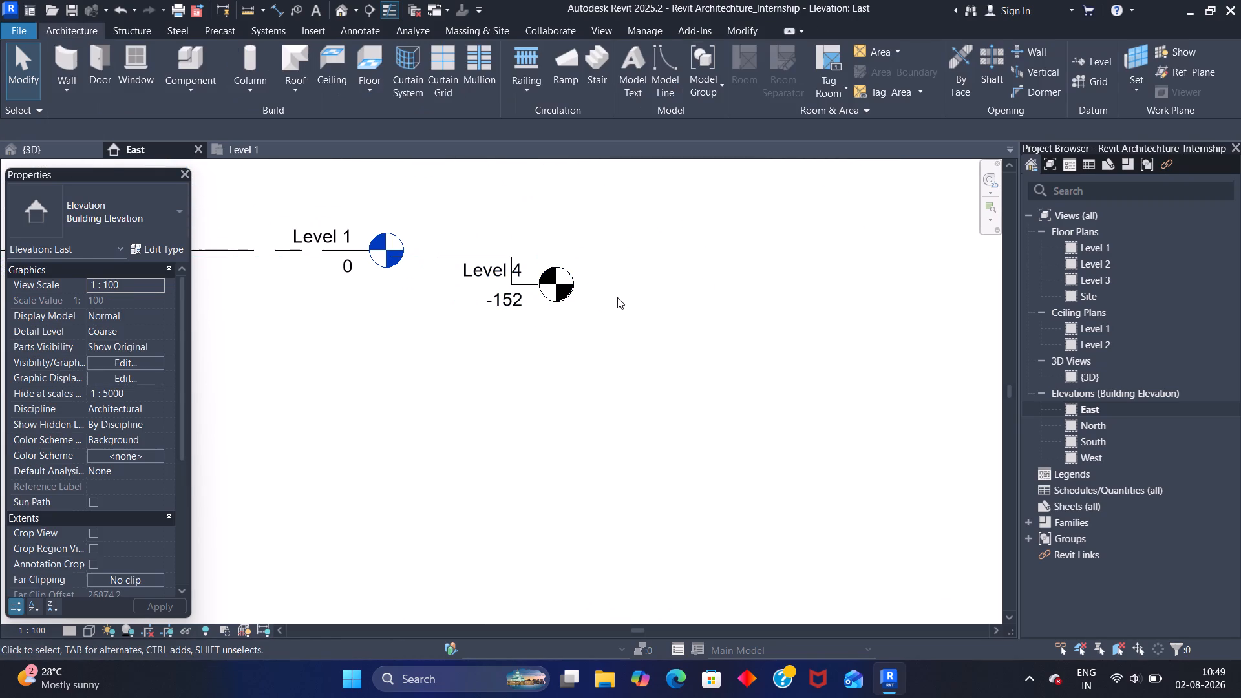
Rename Level 4 as T0P0S0LID.
scroll(516, 336, "down", 5)
middle_click_drag(344, 330, 467, 333)
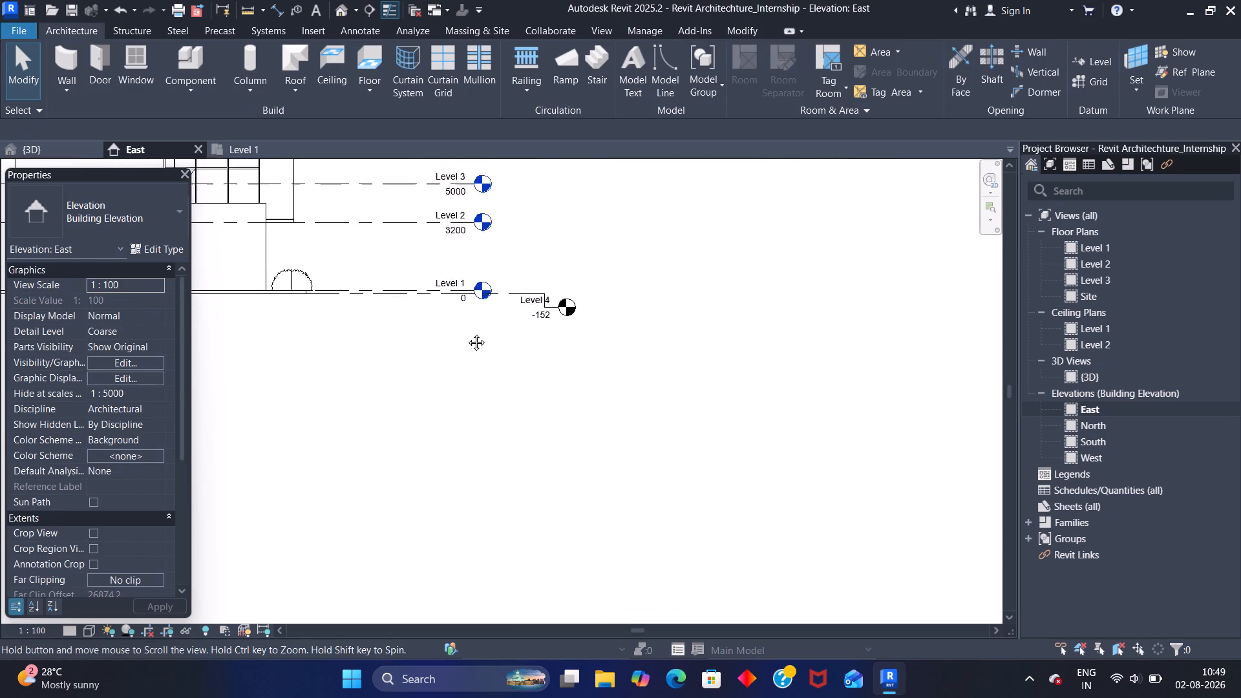
middle_click_drag(467, 333, 677, 328)
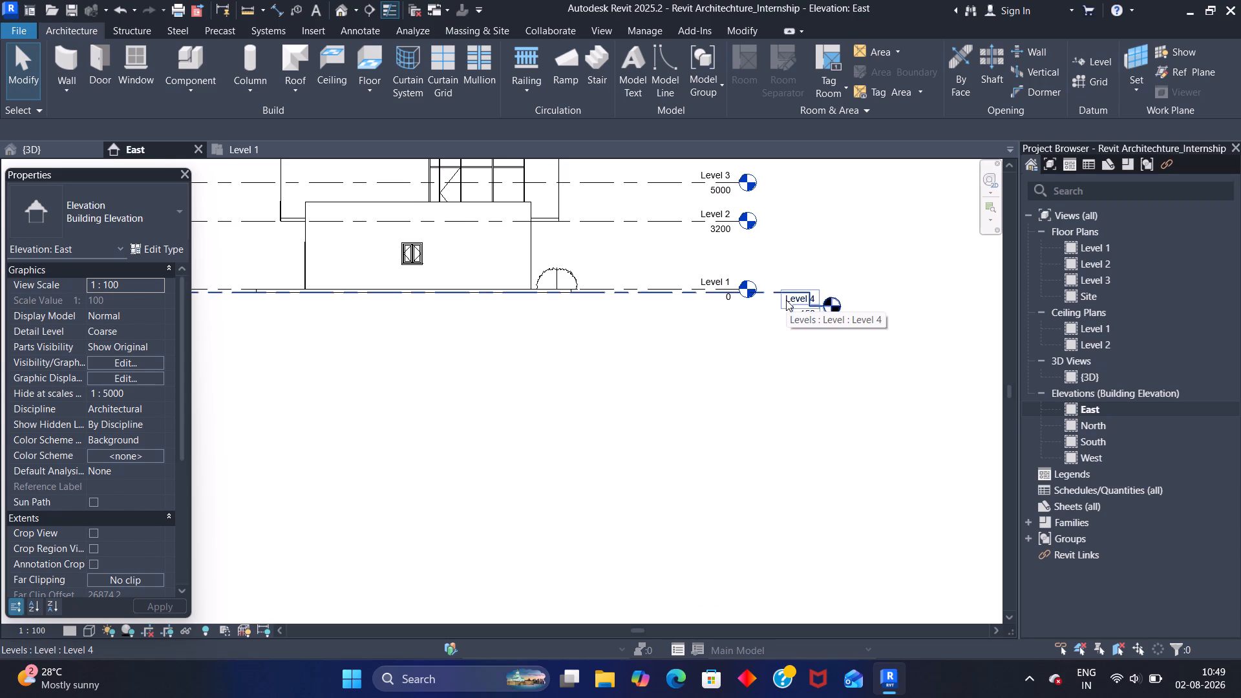
scroll(791, 298, "up", 4)
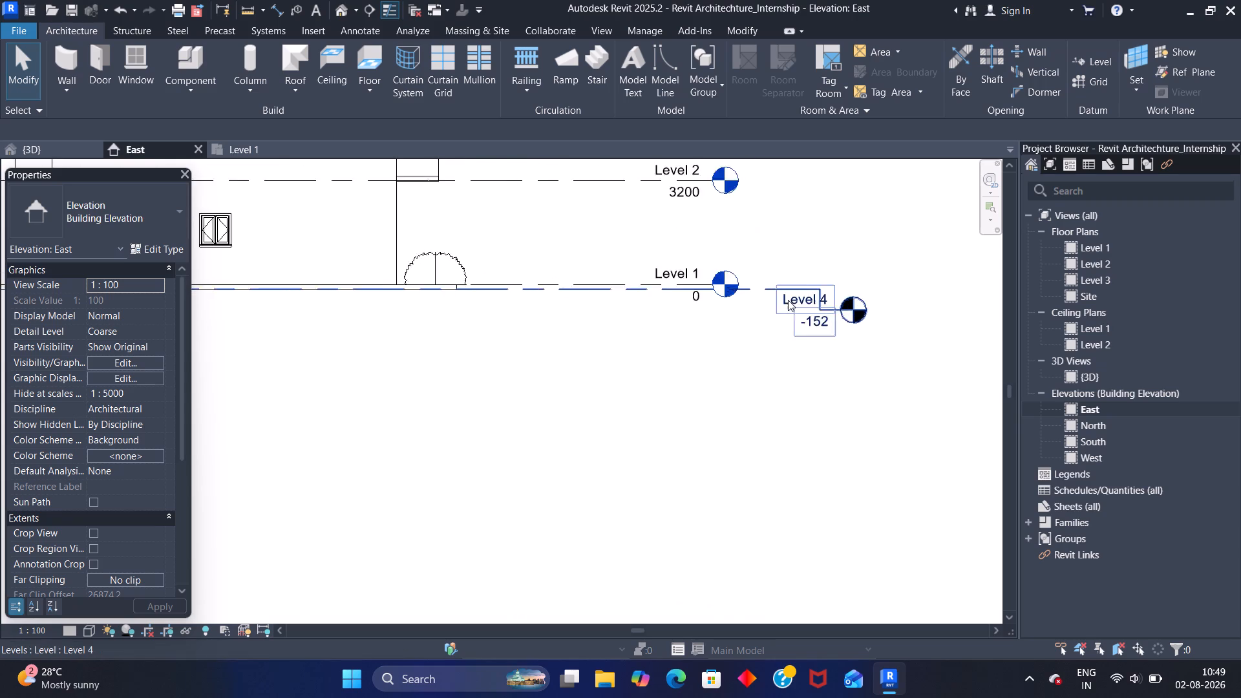
scroll(788, 300, "up", 6)
left_click(787, 287)
left_click(791, 286)
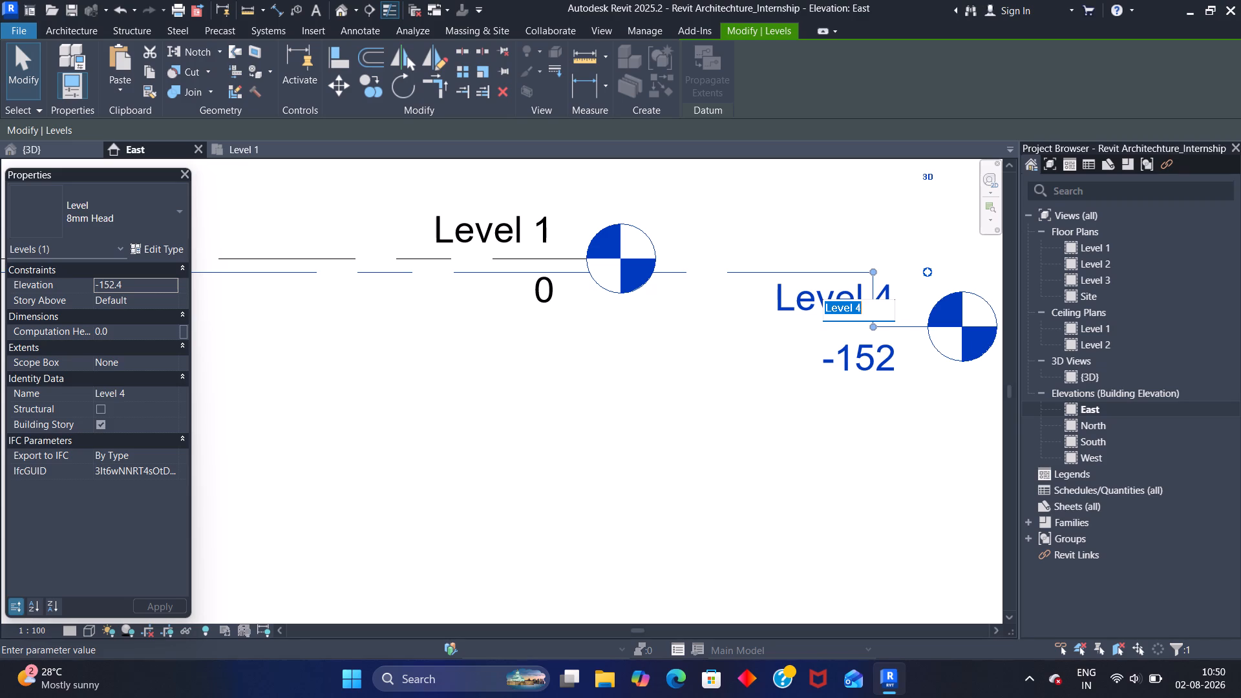
type("T0")
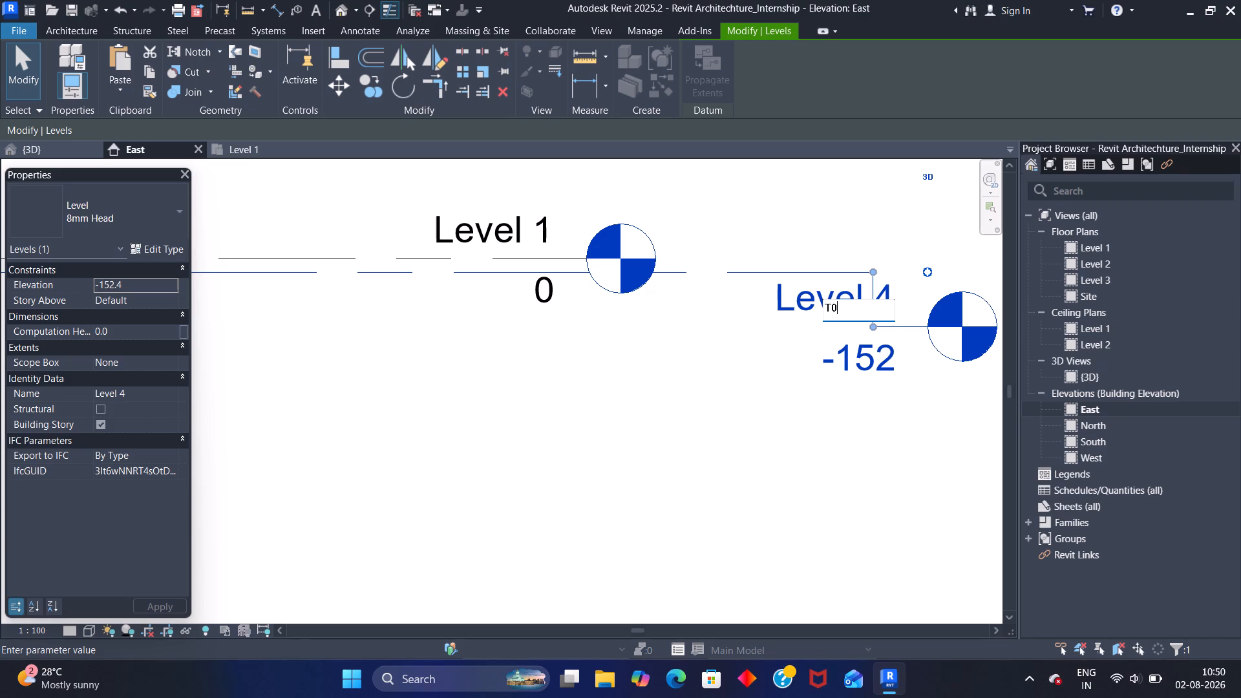
type("P0S0LI")
key("d")
key("Return")
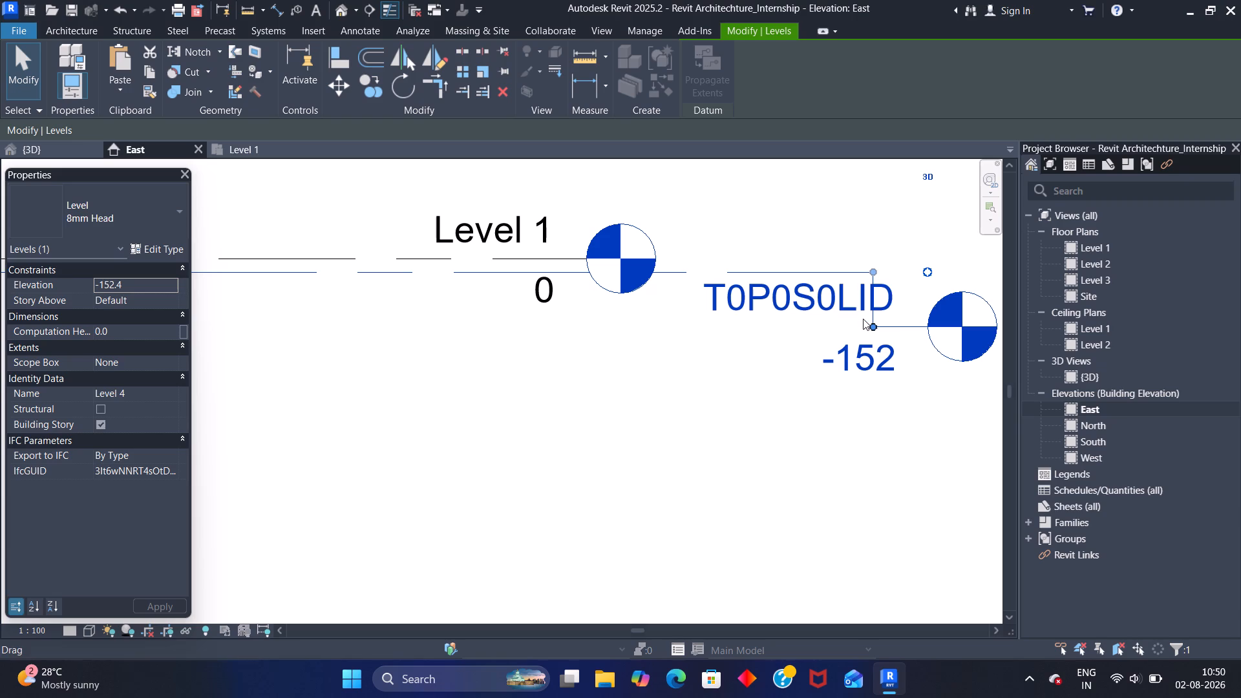
left_click(743, 394)
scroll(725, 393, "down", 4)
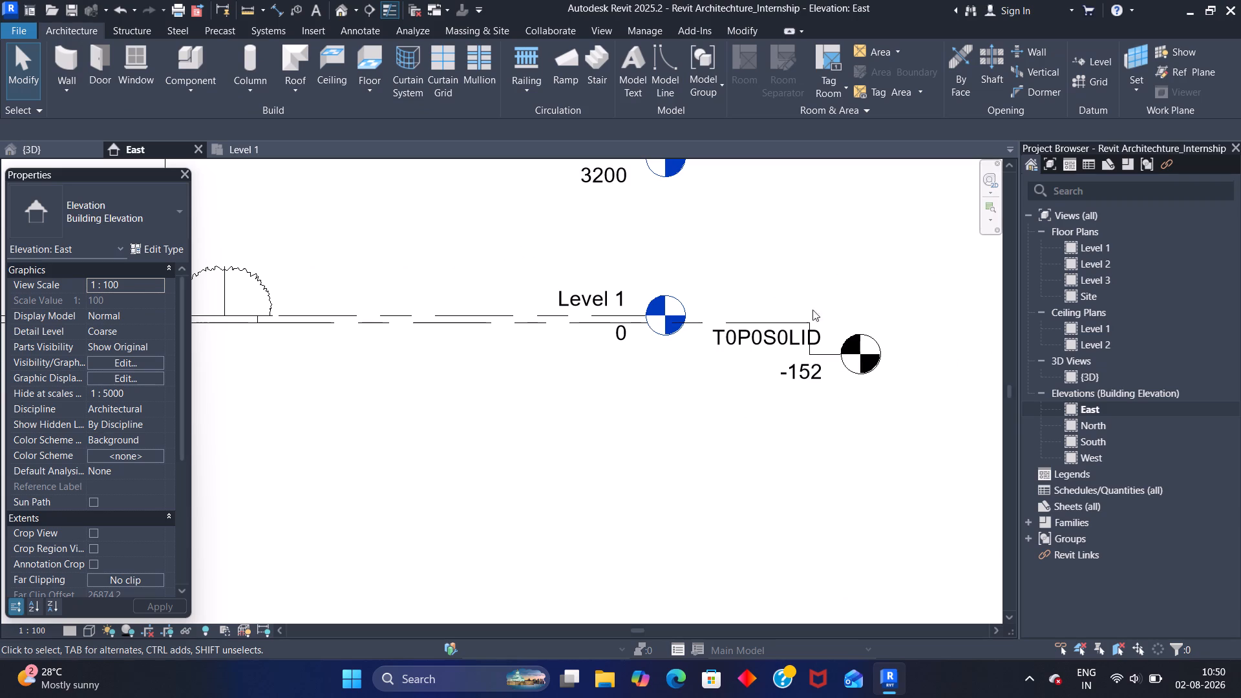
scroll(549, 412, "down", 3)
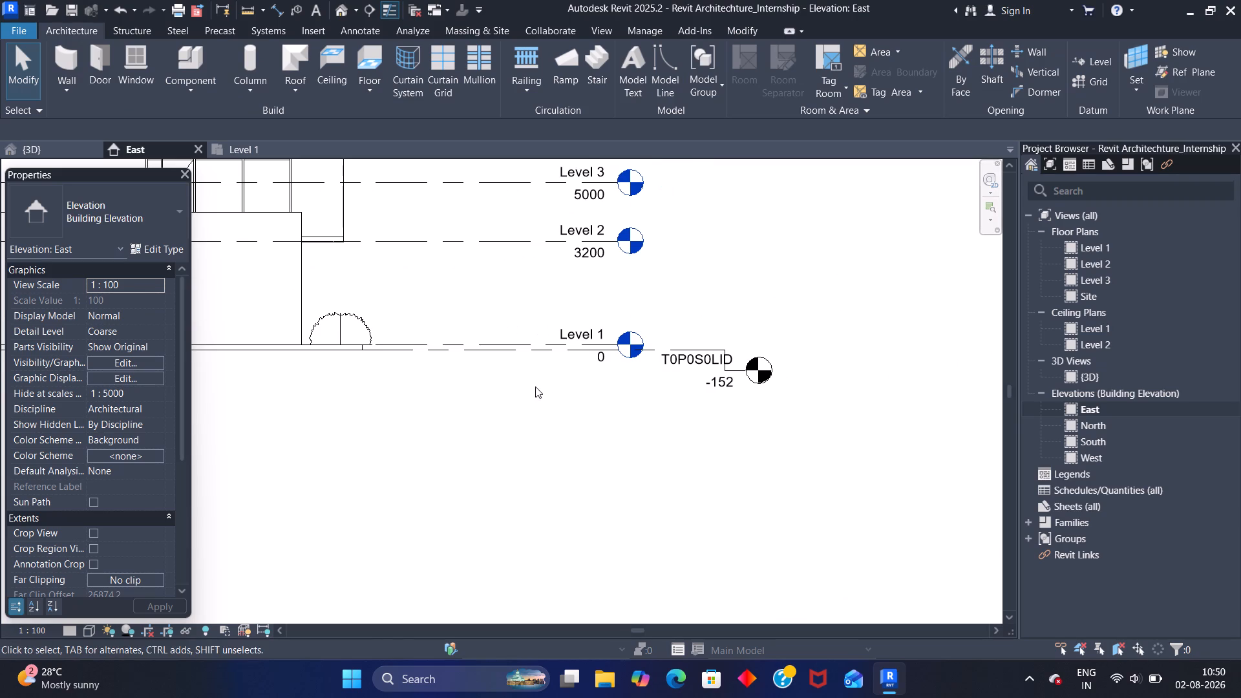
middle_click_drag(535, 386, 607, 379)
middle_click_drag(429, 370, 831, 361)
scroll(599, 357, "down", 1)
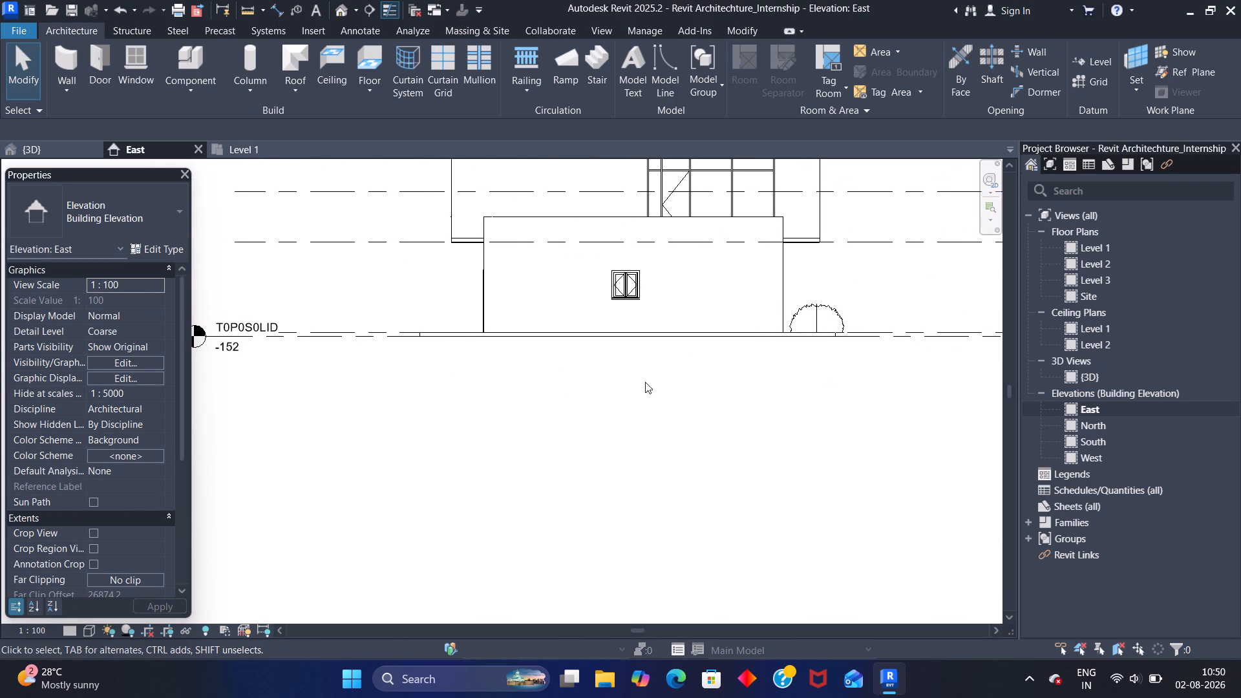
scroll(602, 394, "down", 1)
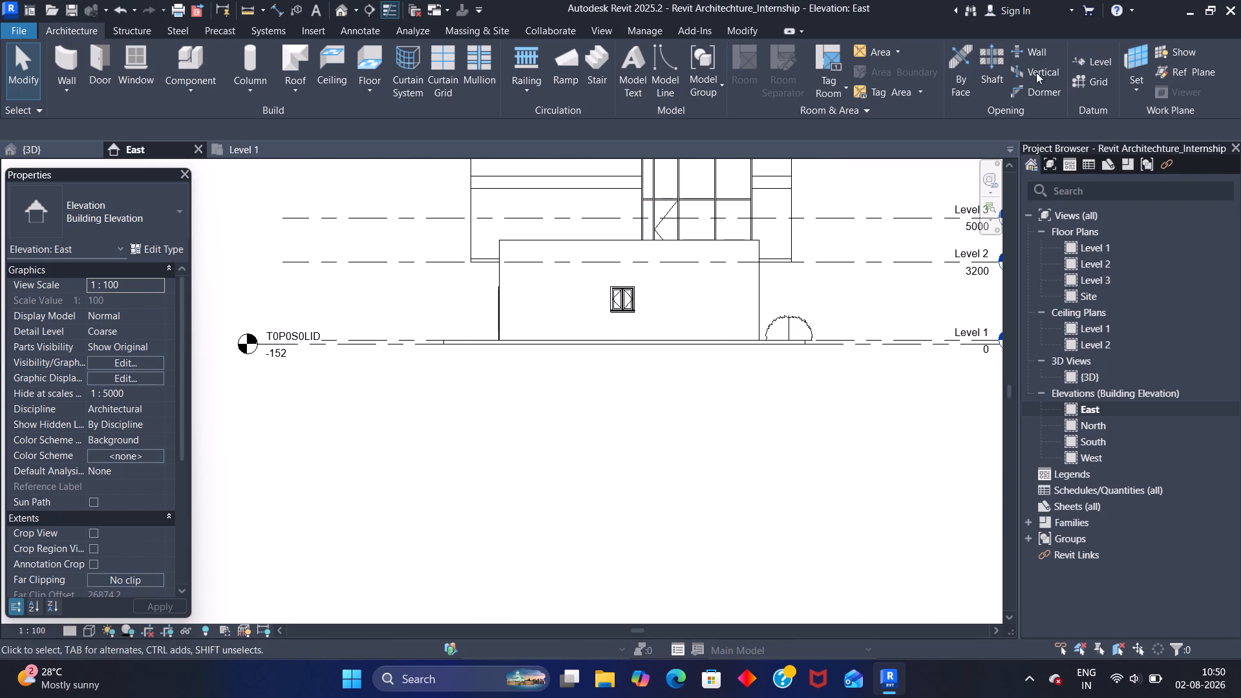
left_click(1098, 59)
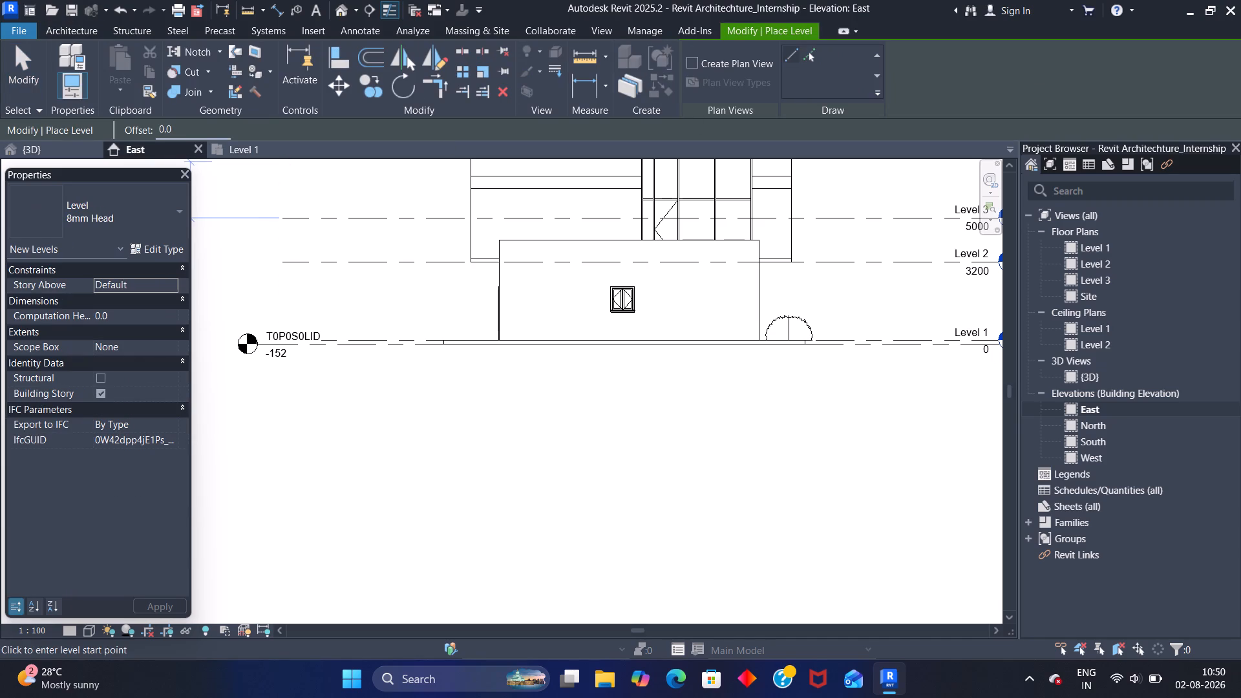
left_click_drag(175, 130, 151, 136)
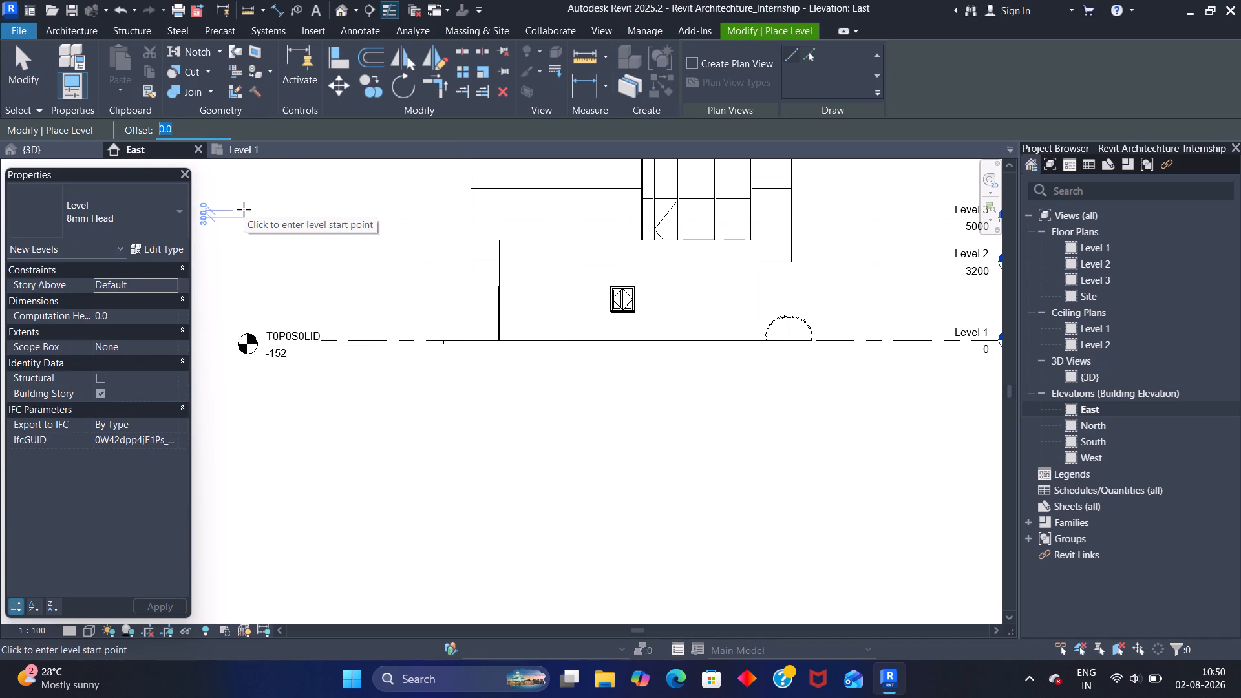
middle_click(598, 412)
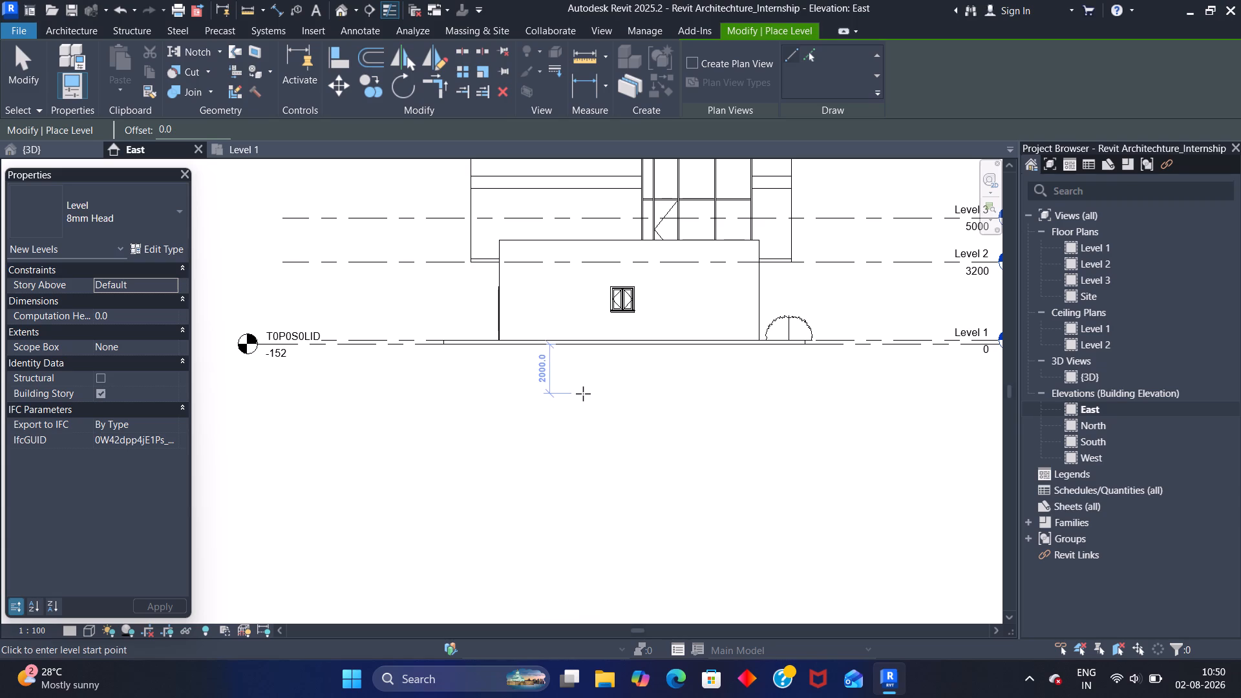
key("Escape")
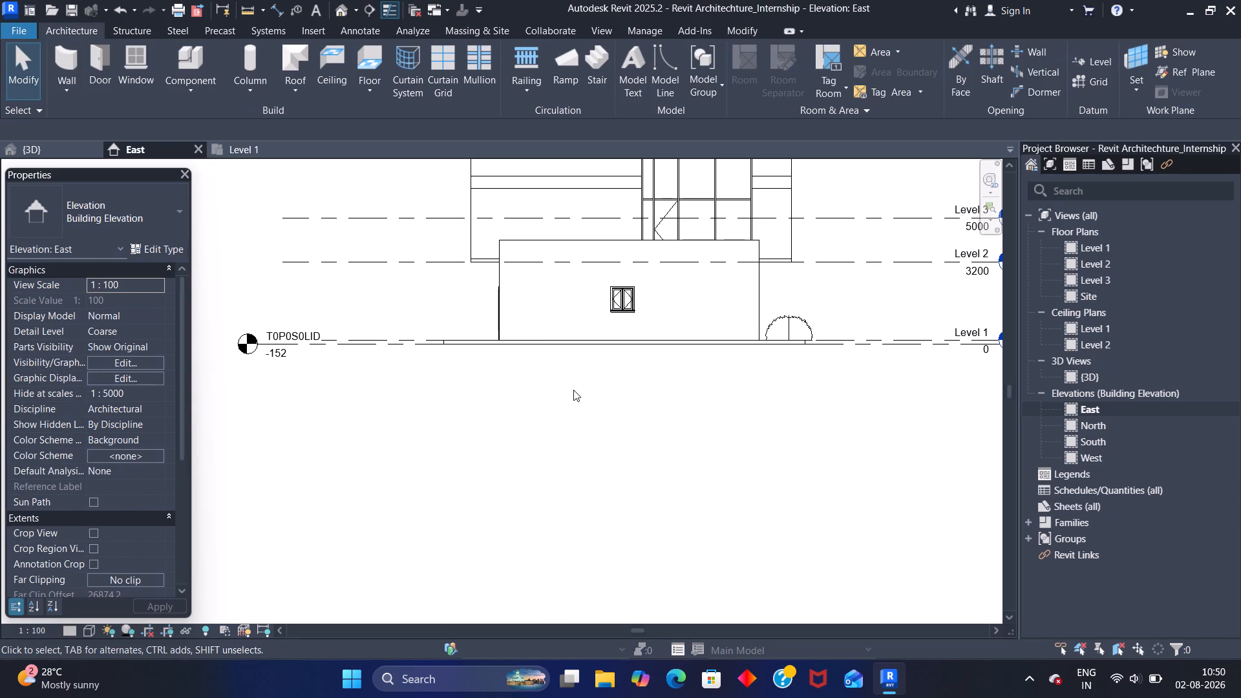
Rename the T0P0S0LID level as FLOOR at its elbowed head.
middle_click_drag(644, 437, 615, 432)
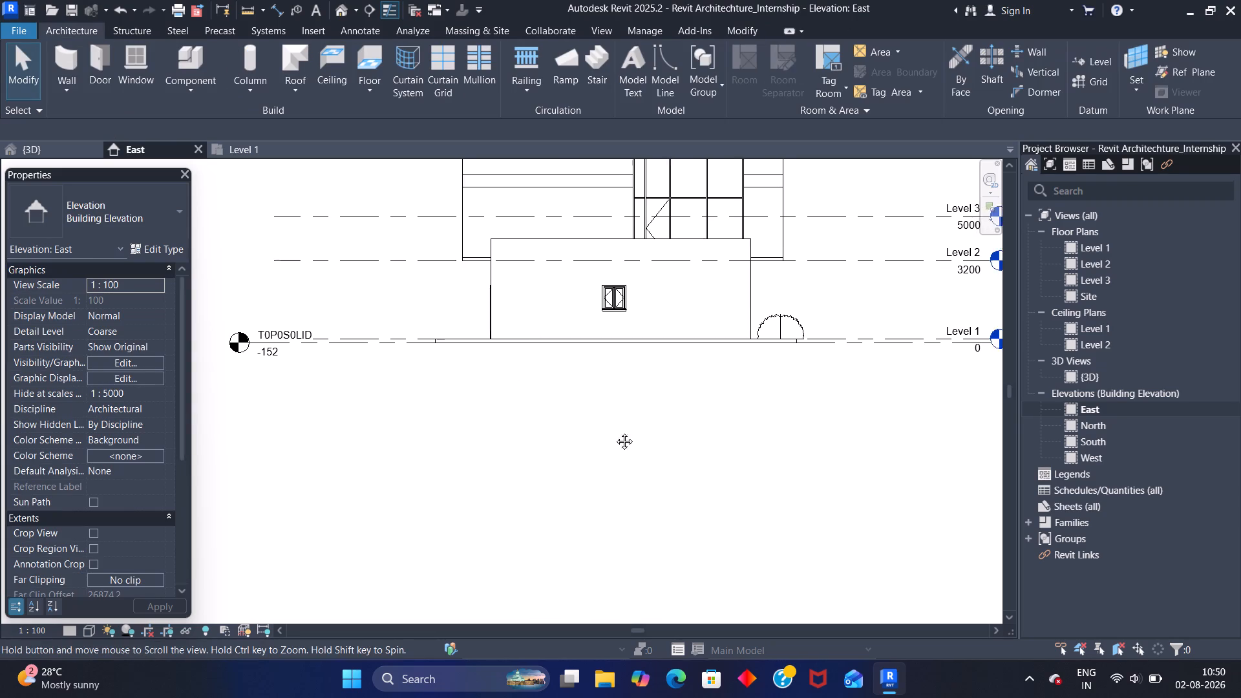
middle_click_drag(615, 432, 96, 443)
scroll(470, 371, "up", 1)
left_click(508, 354)
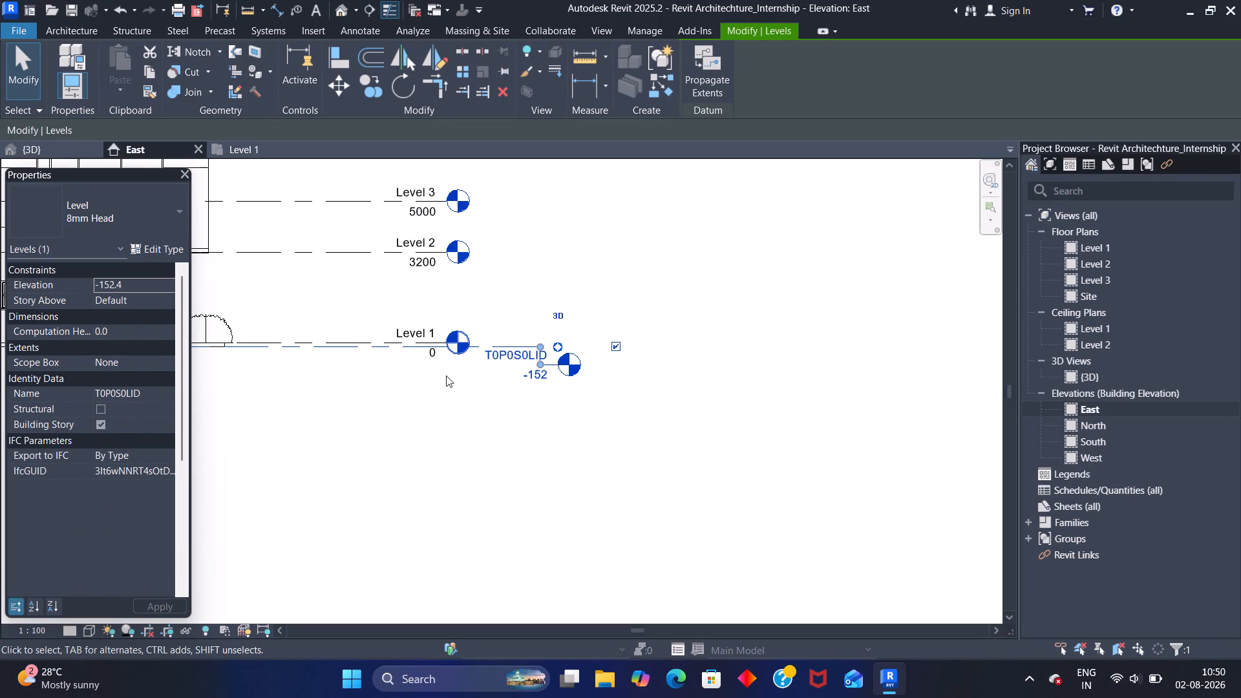
key("f")
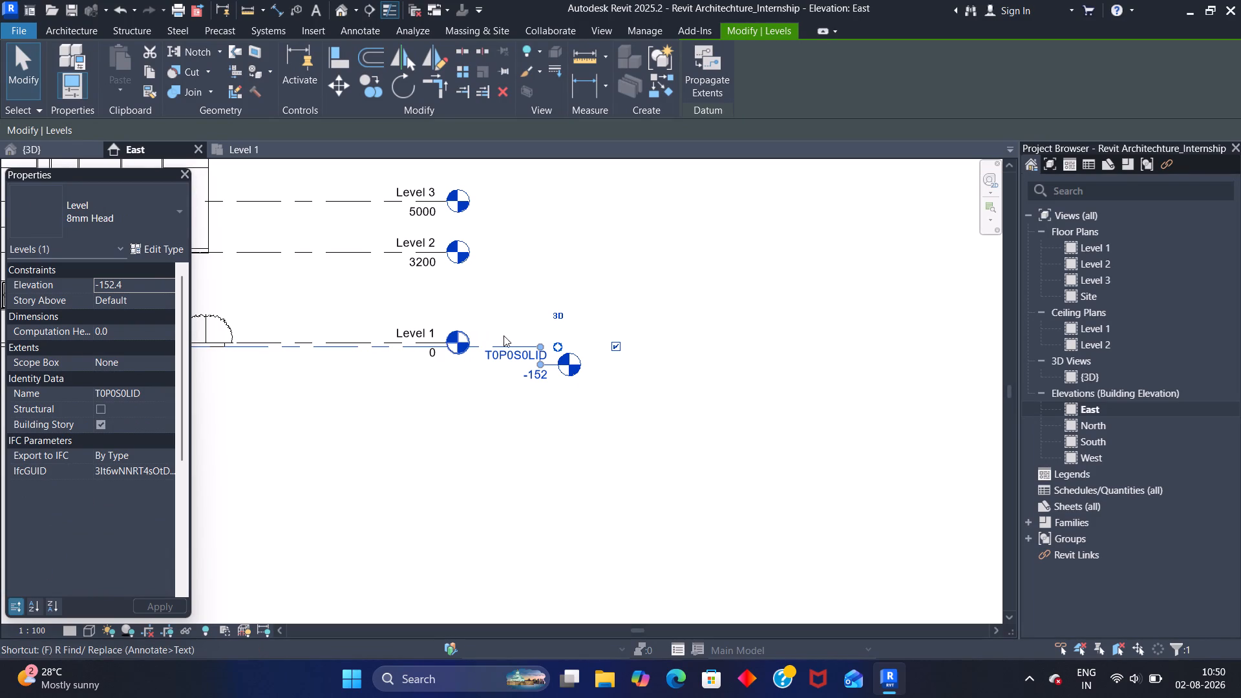
left_click(511, 350)
type("FLOOR")
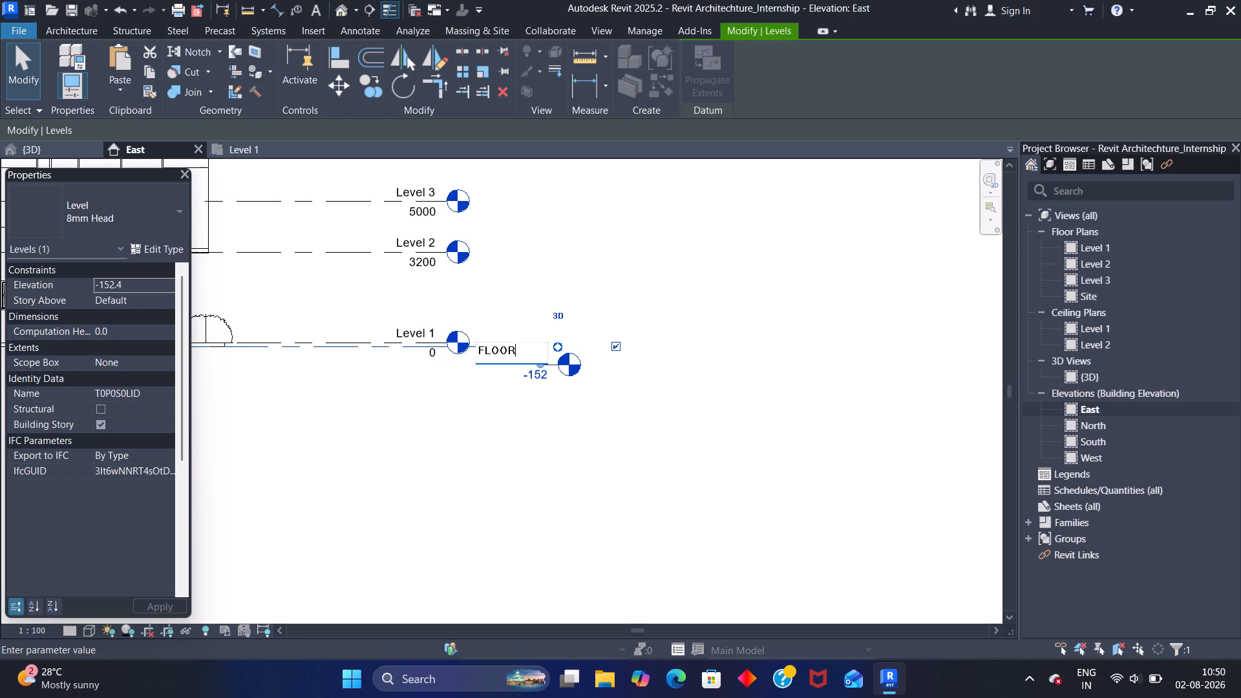
key("Return")
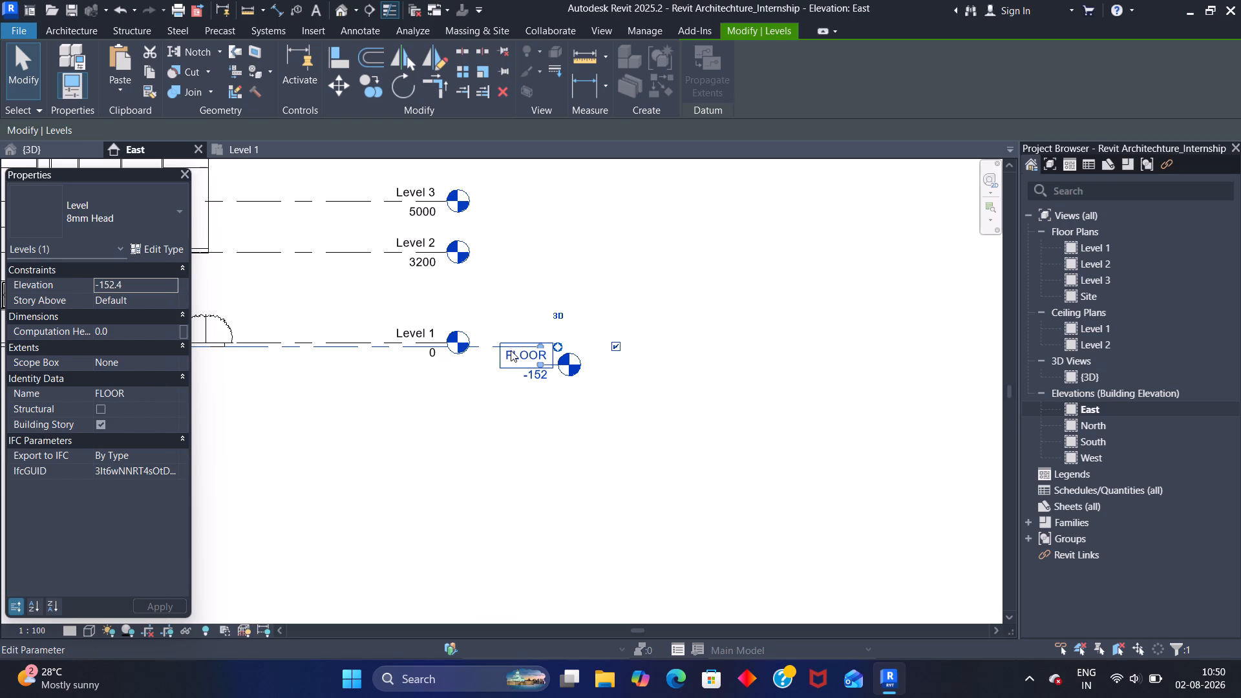
left_click(462, 405)
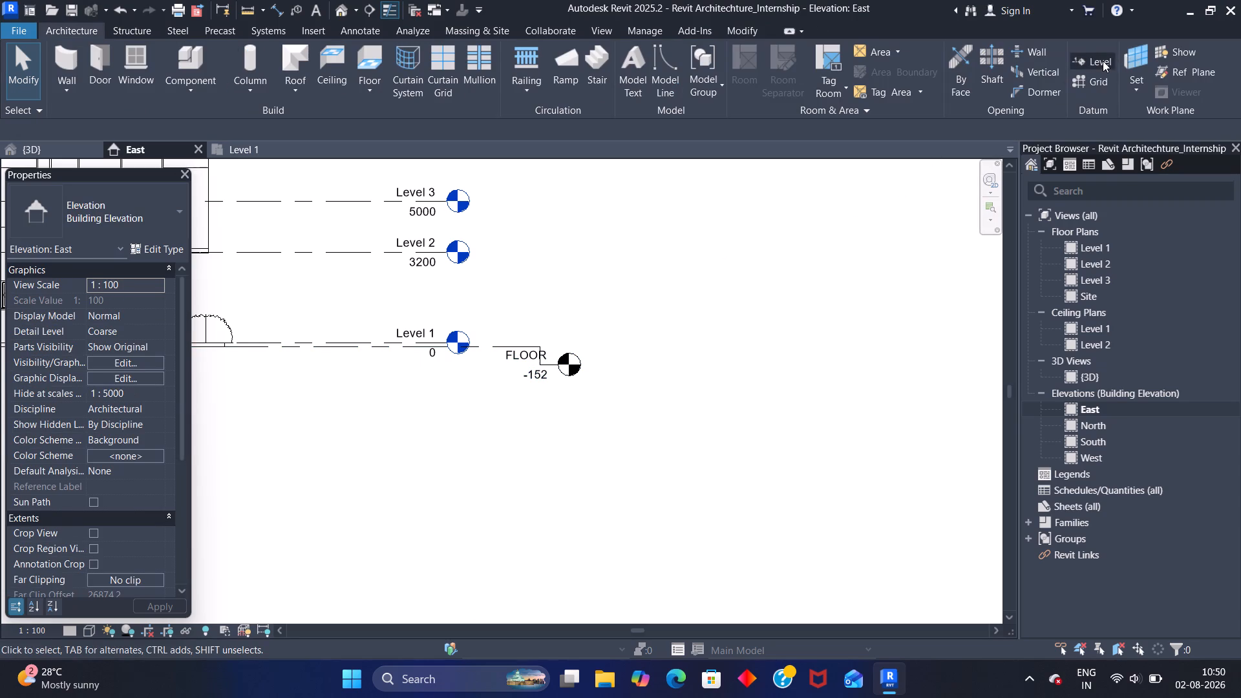
Create a level offset 4" below the underside of the Generic 150mm ground floor slab by picking its edge.
left_click(1103, 61)
middle_click_drag(403, 409, 903, 391)
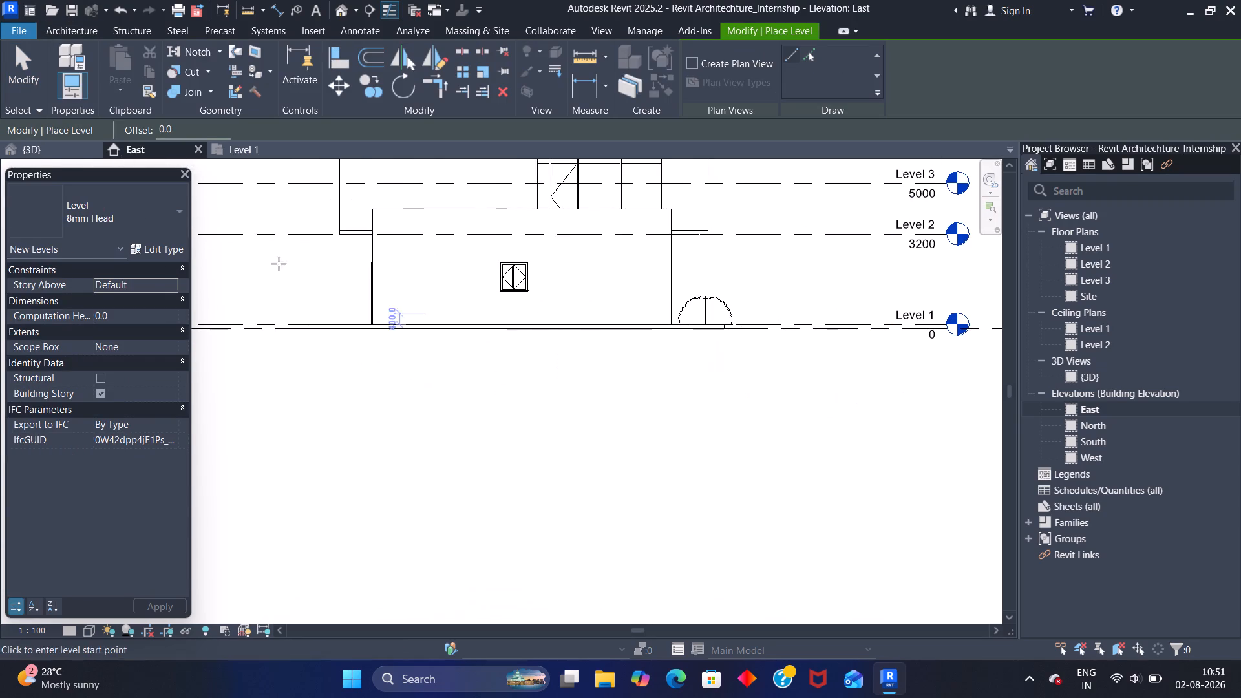
left_click_drag(187, 120, 137, 140)
left_click_drag(169, 130, 142, 134)
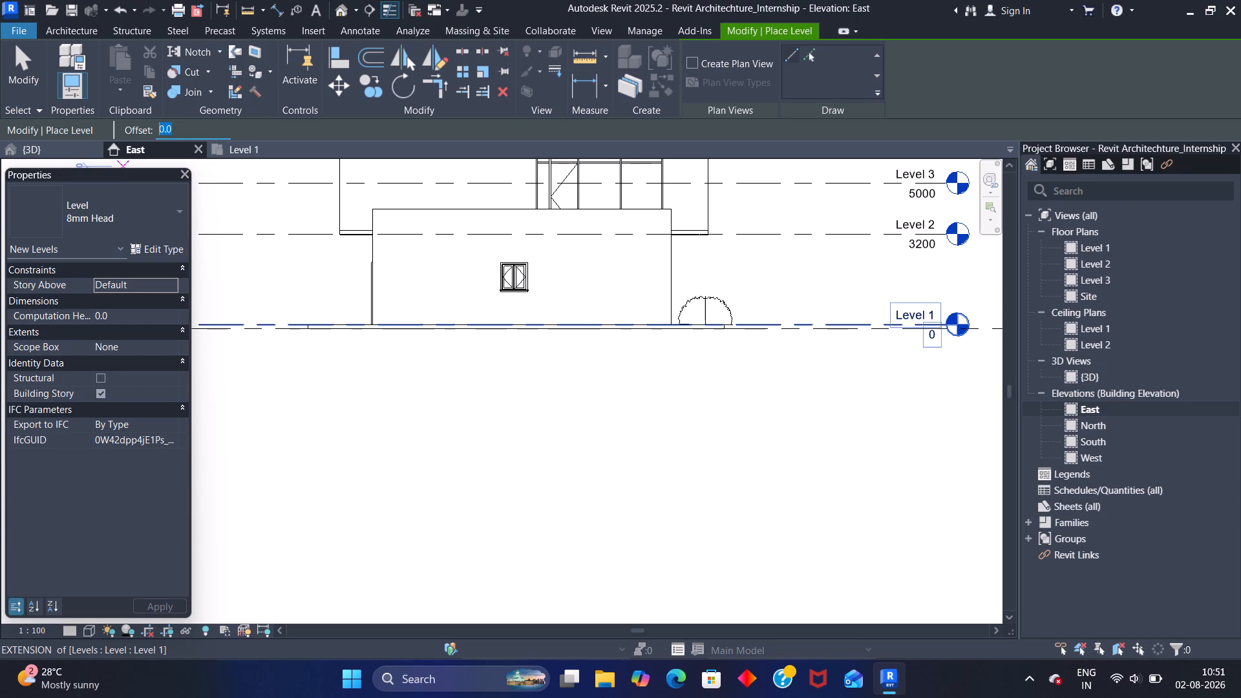
left_click_drag(142, 134, 138, 138)
key("6")
key("BackSpace")
type("4\"")
key("Return")
left_click_drag(193, 129, 142, 134)
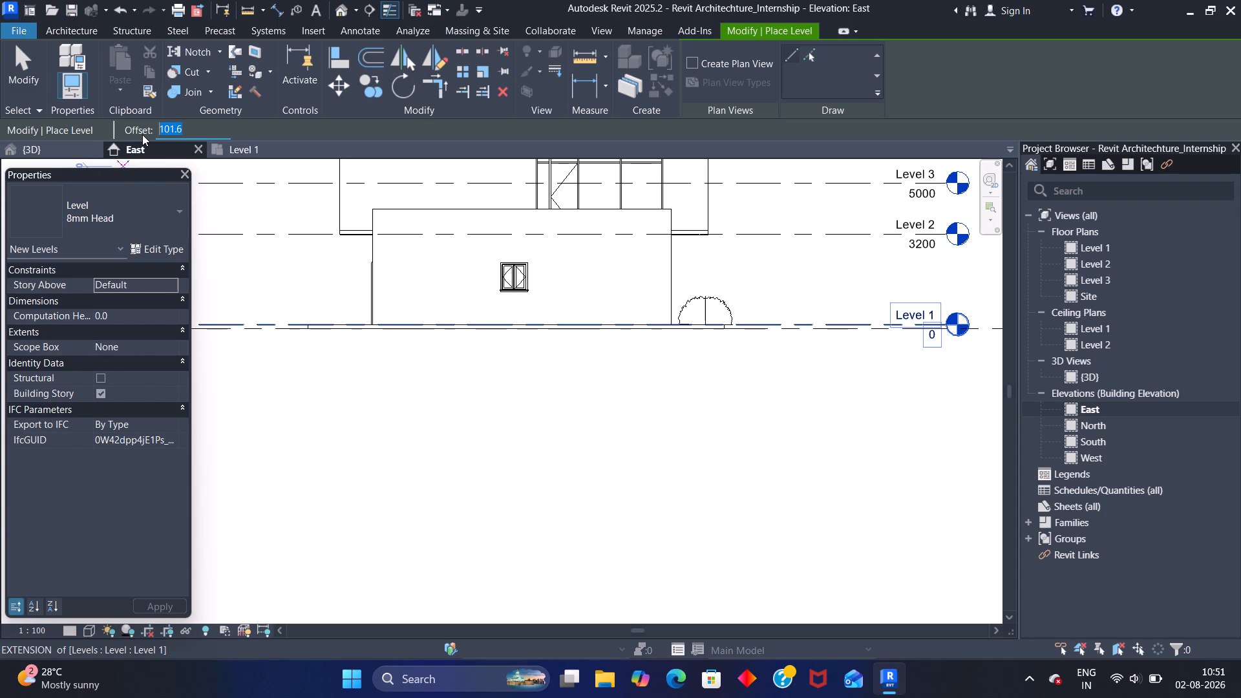
left_click(217, 134)
scroll(284, 341, "up", 2)
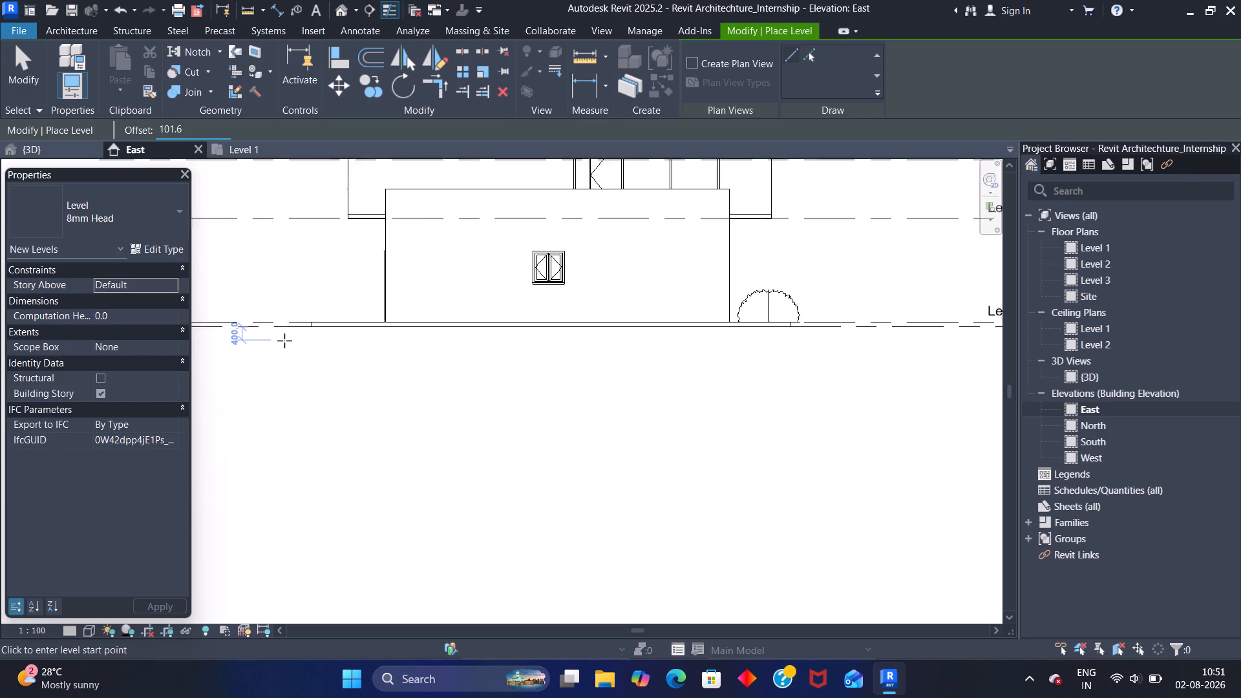
scroll(284, 341, "up", 1)
left_click(807, 52)
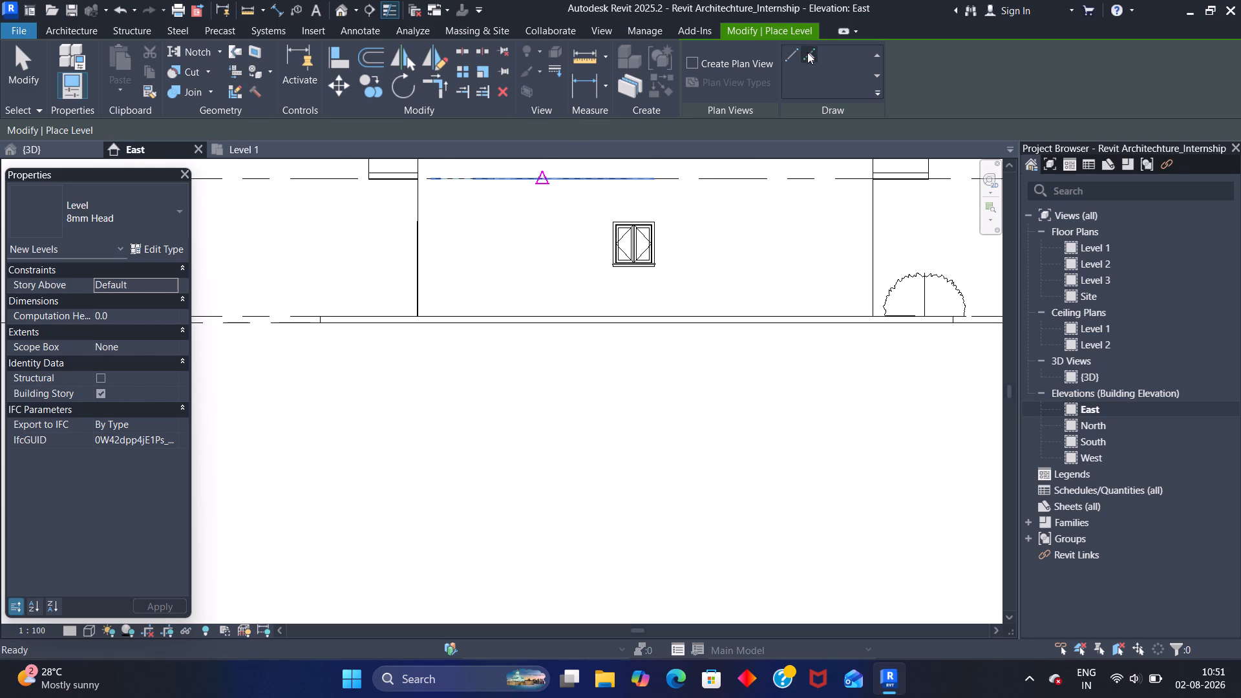
left_click(362, 325)
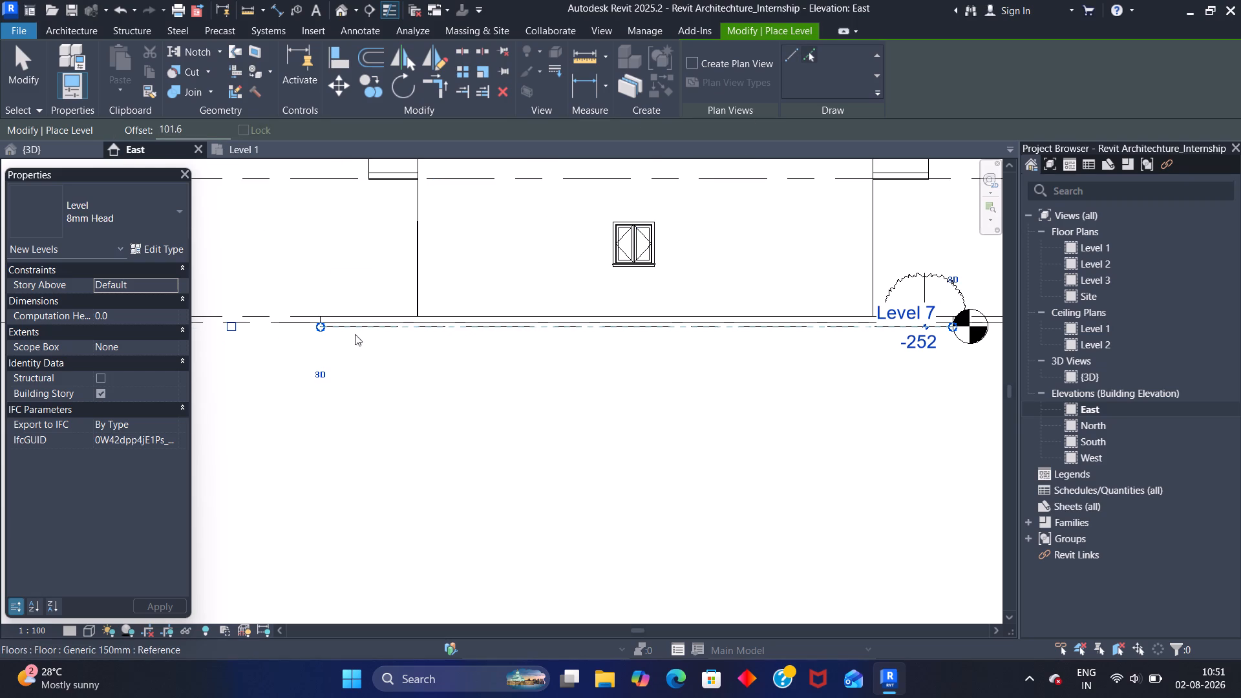
scroll(348, 354, "down", 2)
middle_click_drag(381, 369, 304, 358)
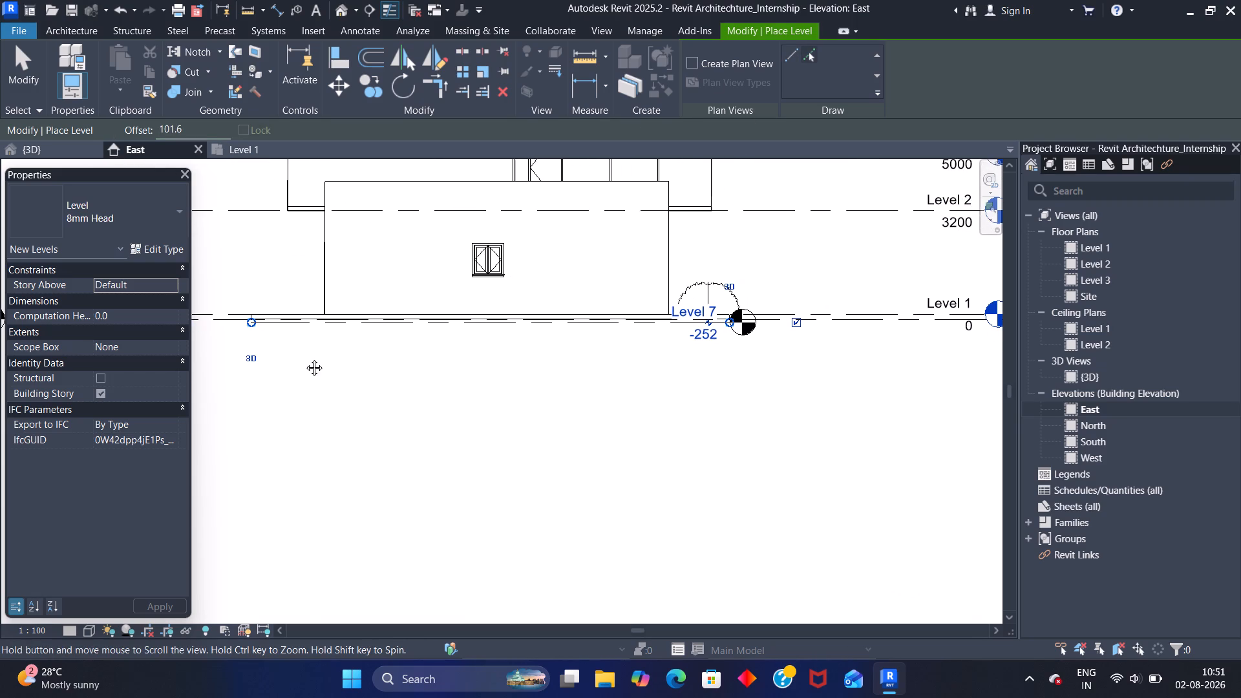
middle_click_drag(304, 358, 304, 357)
key("Escape")
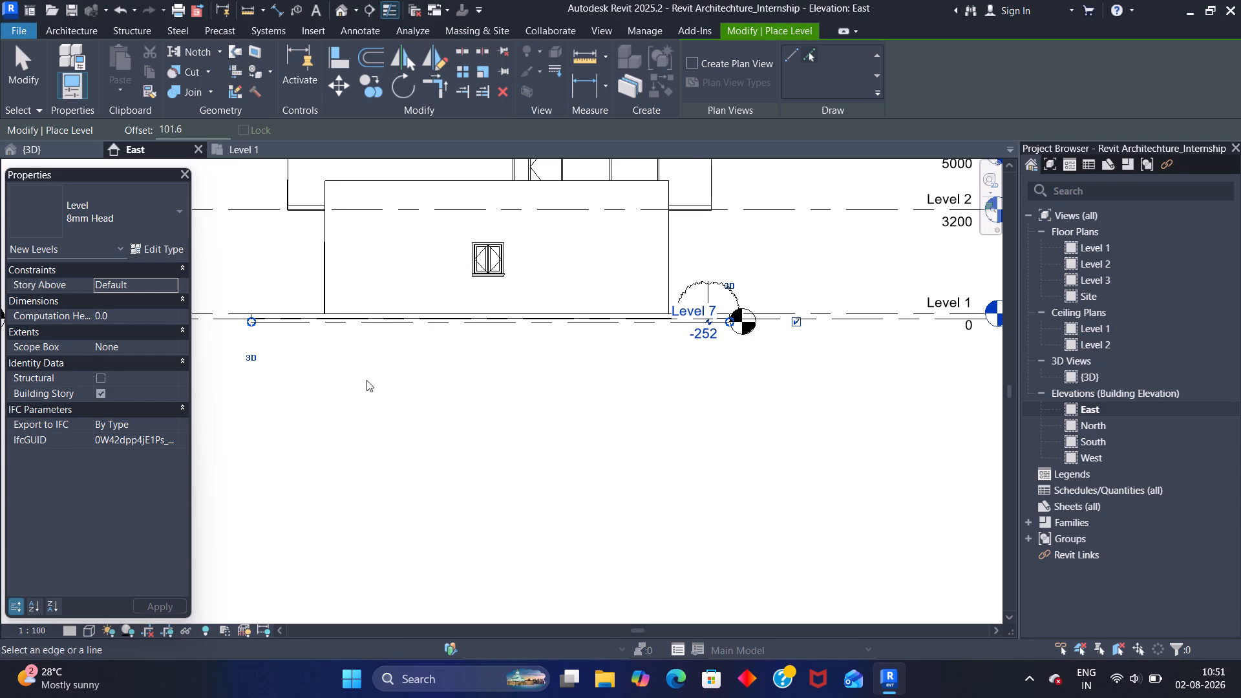
middle_click_drag(562, 344, 406, 401)
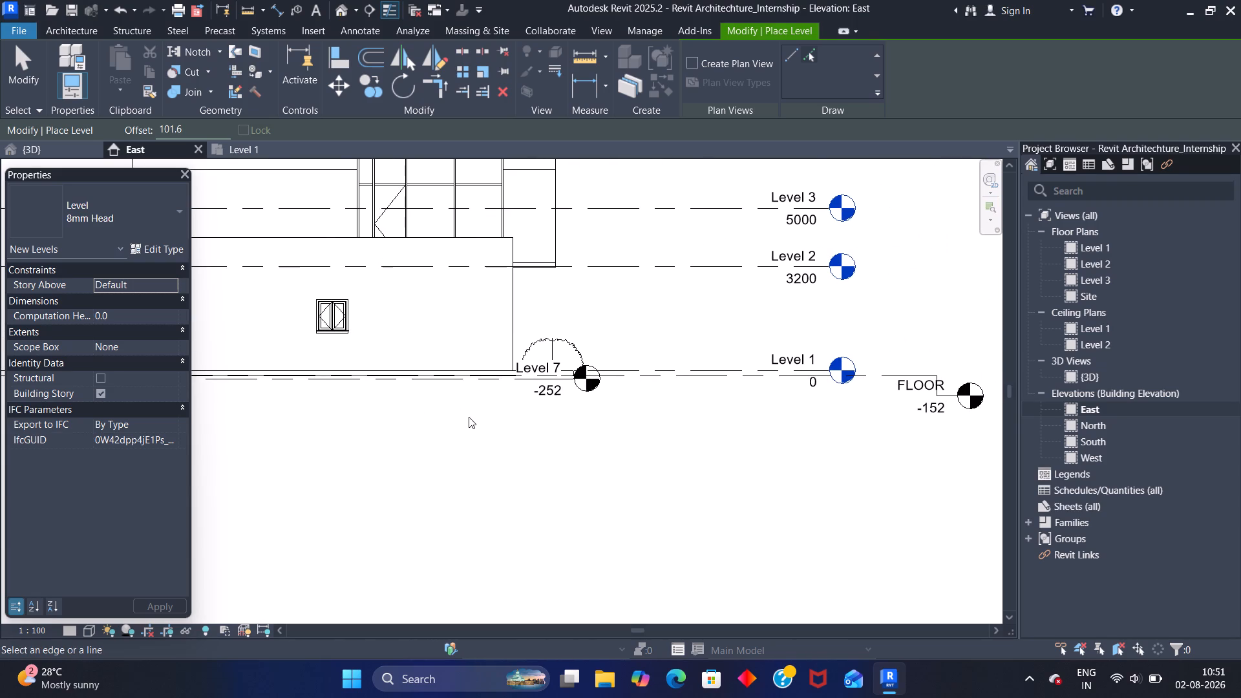
scroll(484, 409, "up", 4)
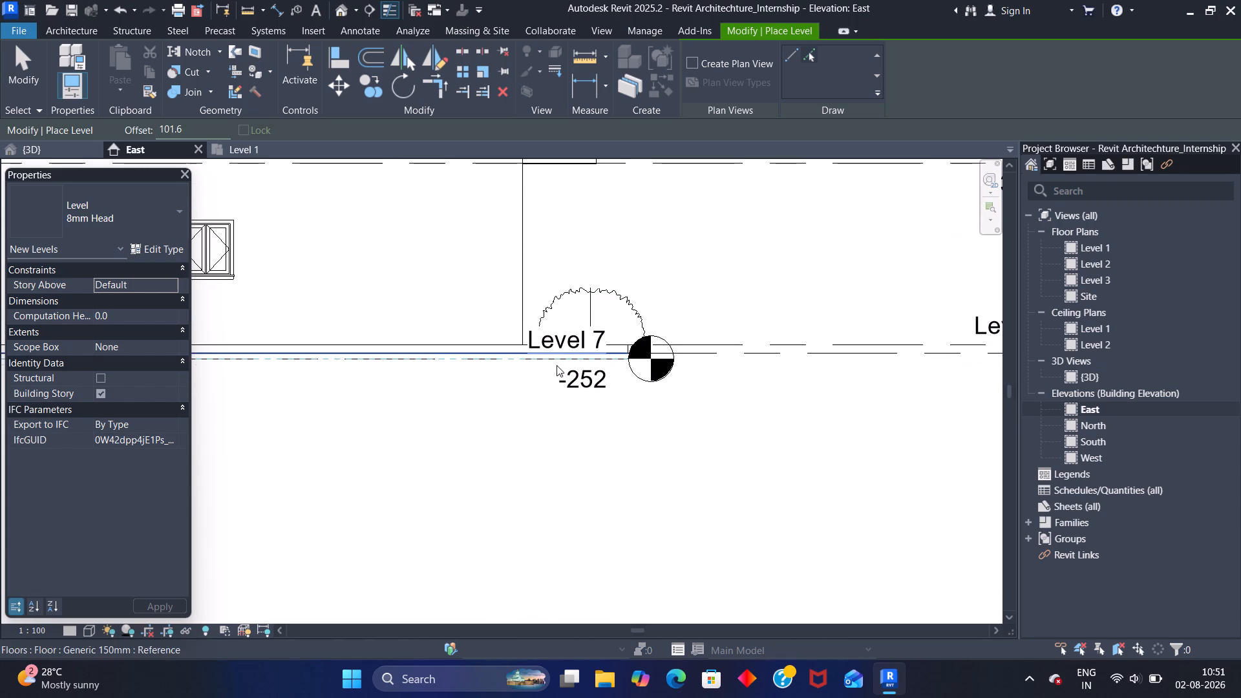
key("Escape")
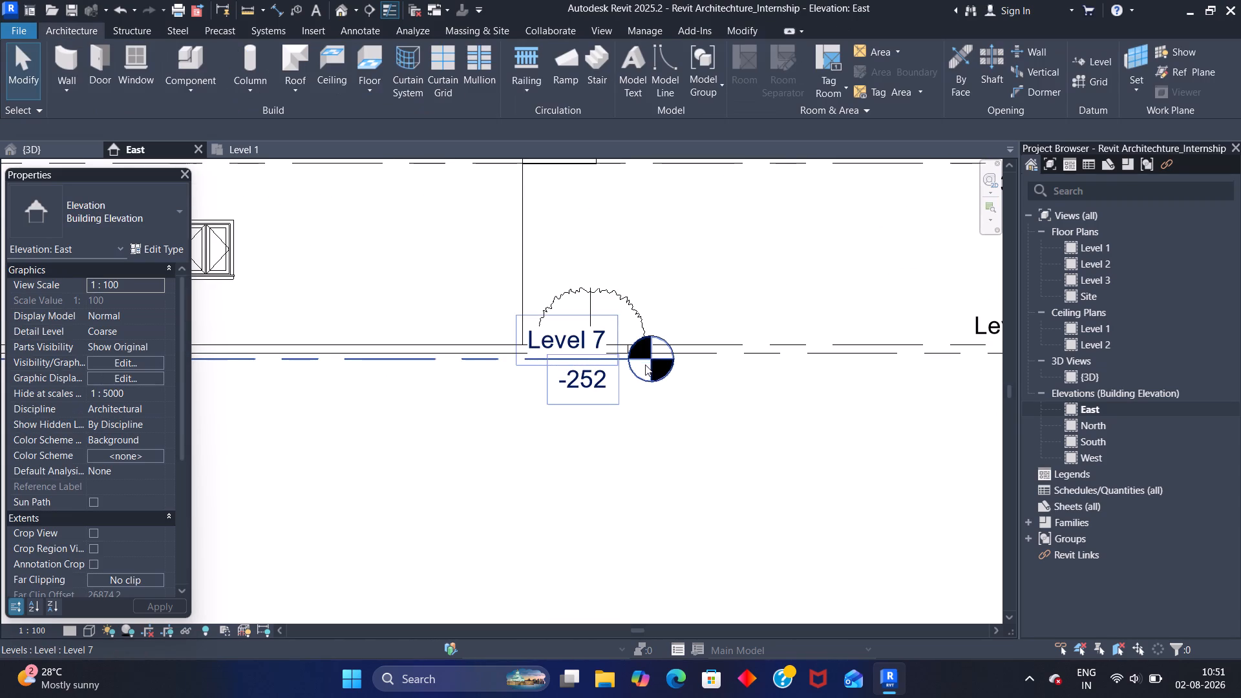
Add an elbow to the new lowest level's head, dropping its label below the line.
left_click(642, 378)
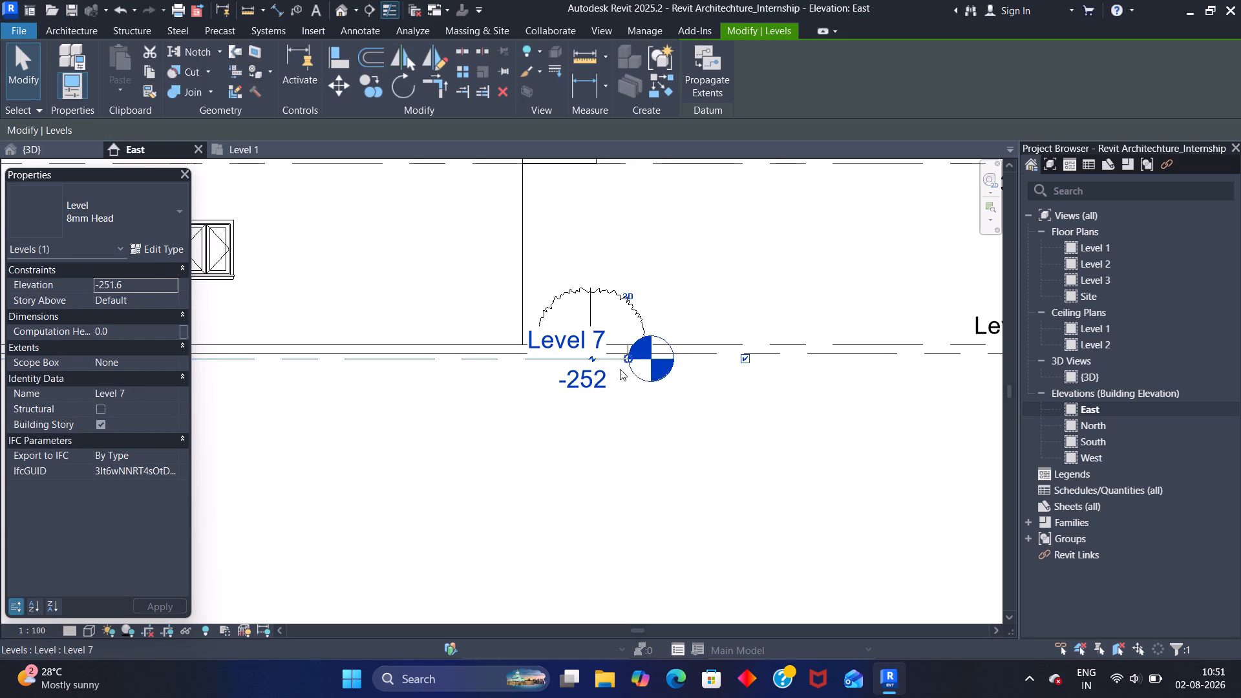
scroll(591, 359, "up", 1)
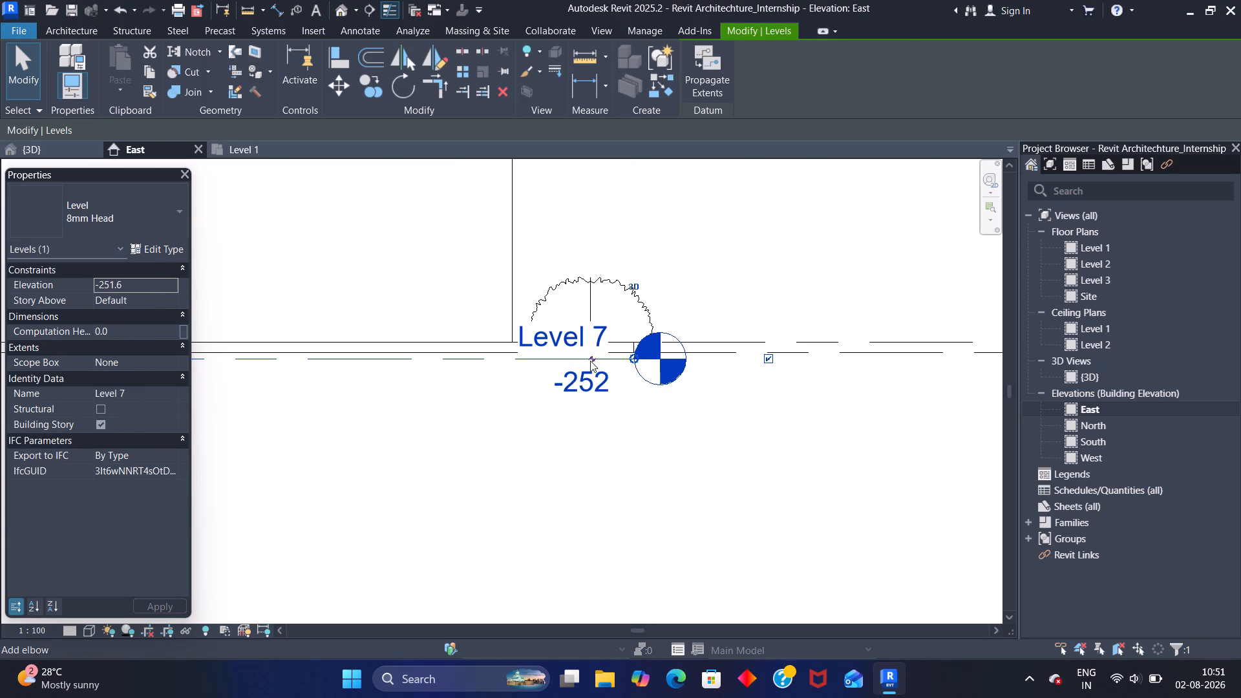
left_click(591, 359)
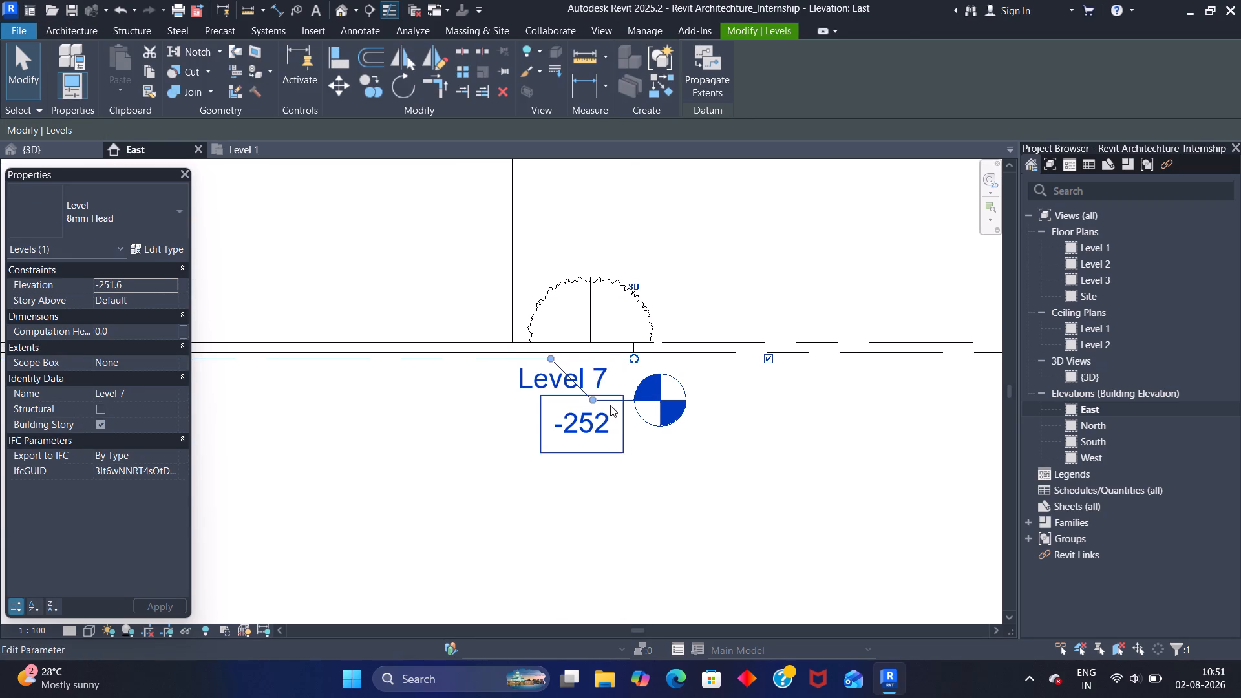
Move the new lowest level sideways so its head sits just beyond the FLOOR level's elbowed head, at elevation -252.4.
scroll(606, 412, "down", 9)
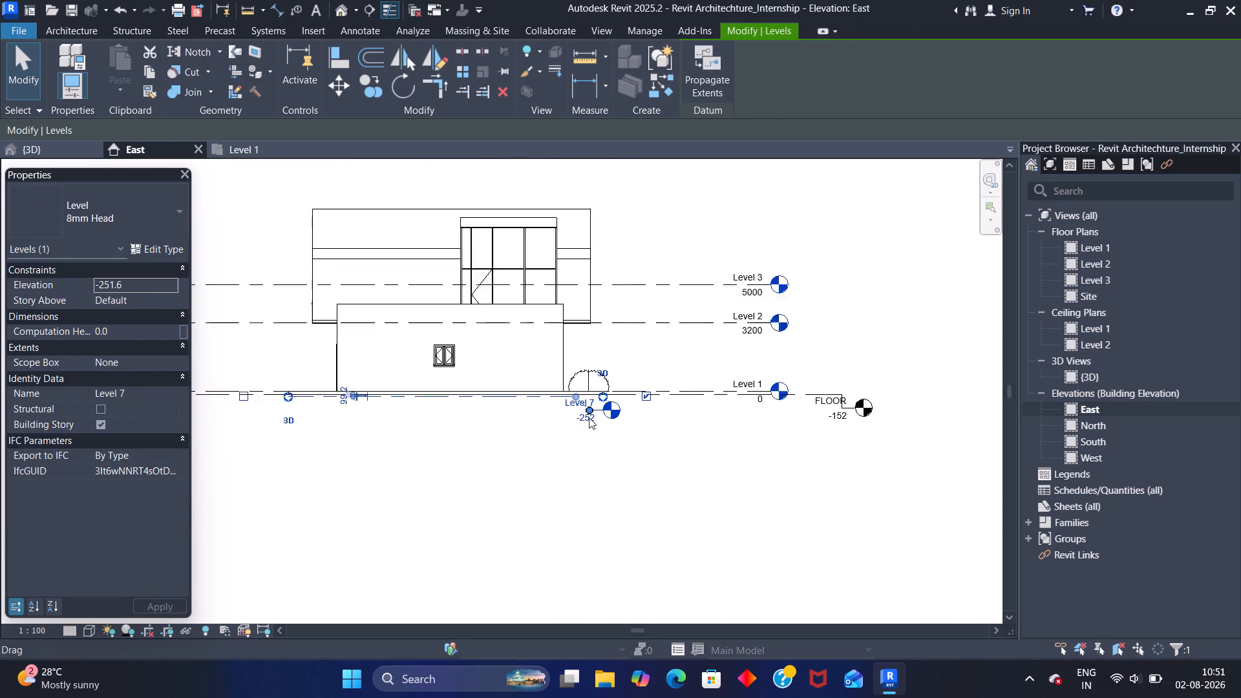
scroll(589, 418, "down", 2)
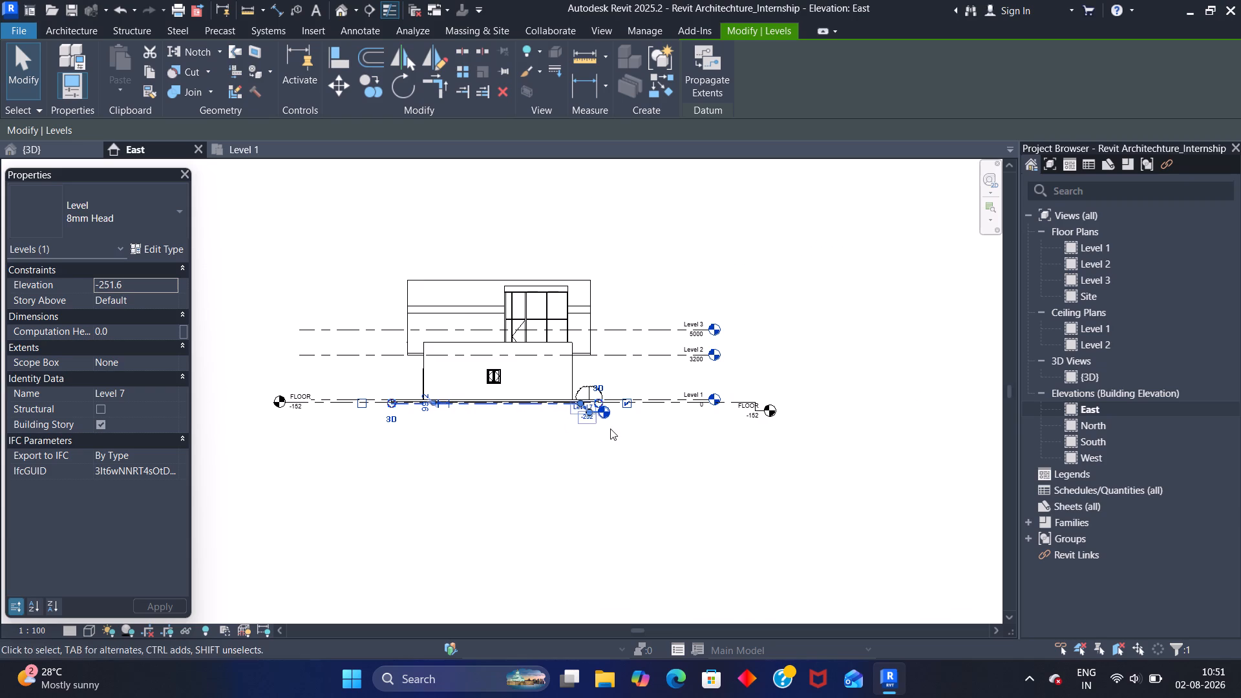
scroll(336, 423, "up", 5)
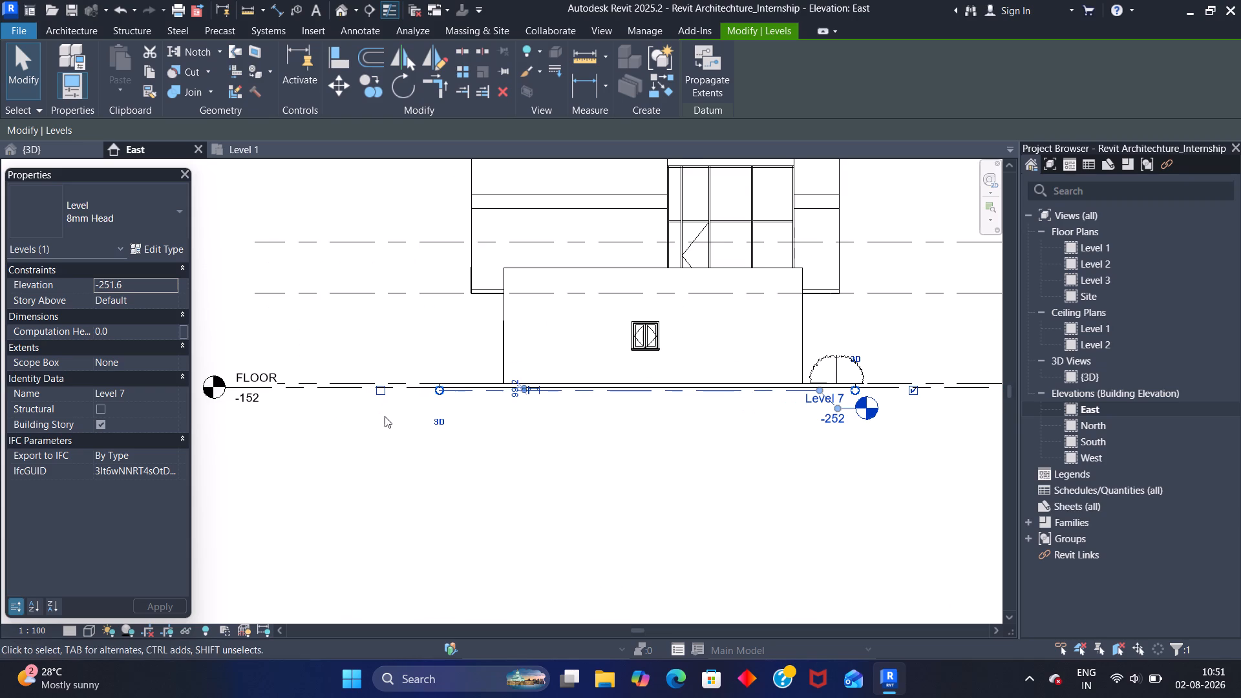
scroll(382, 415, "down", 2)
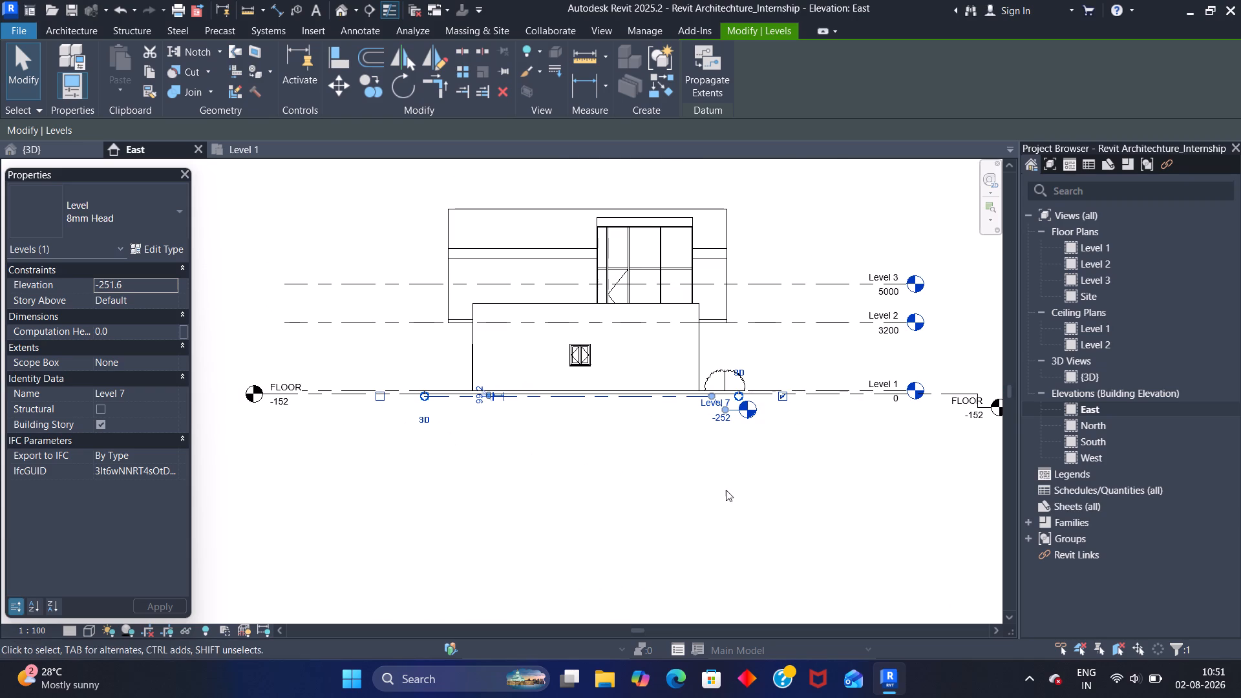
middle_click_drag(726, 489, 610, 502)
scroll(650, 459, "up", 2)
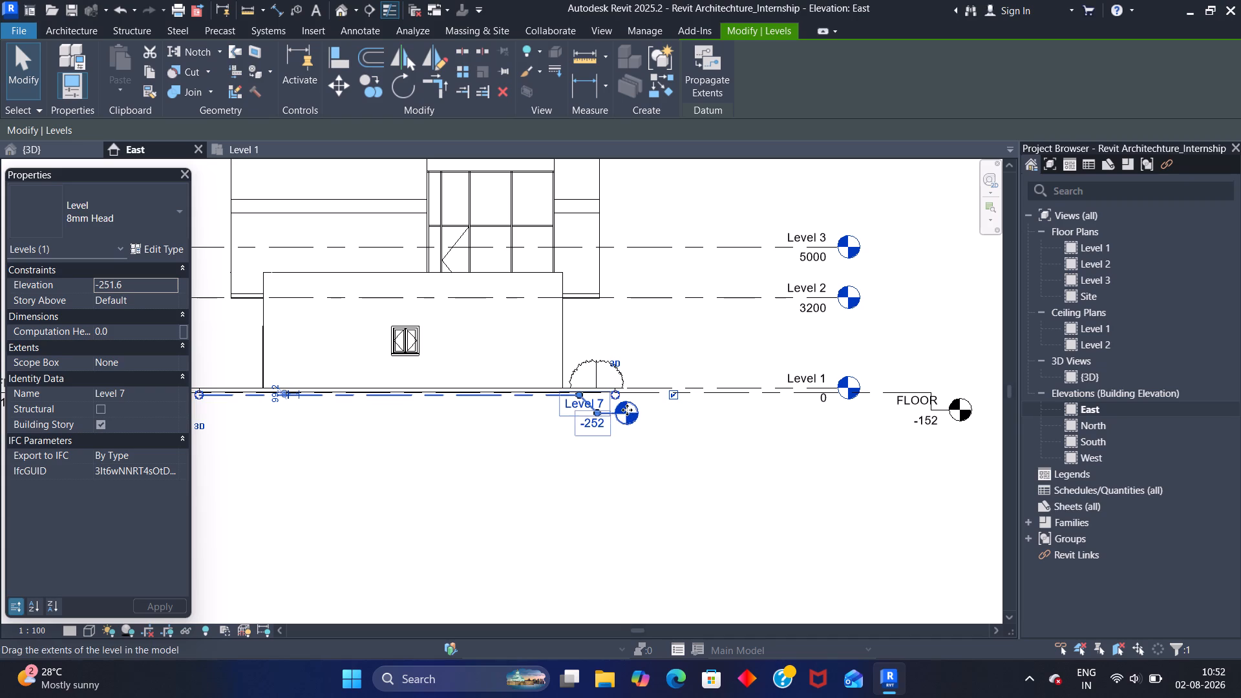
middle_click_drag(679, 430, 588, 437)
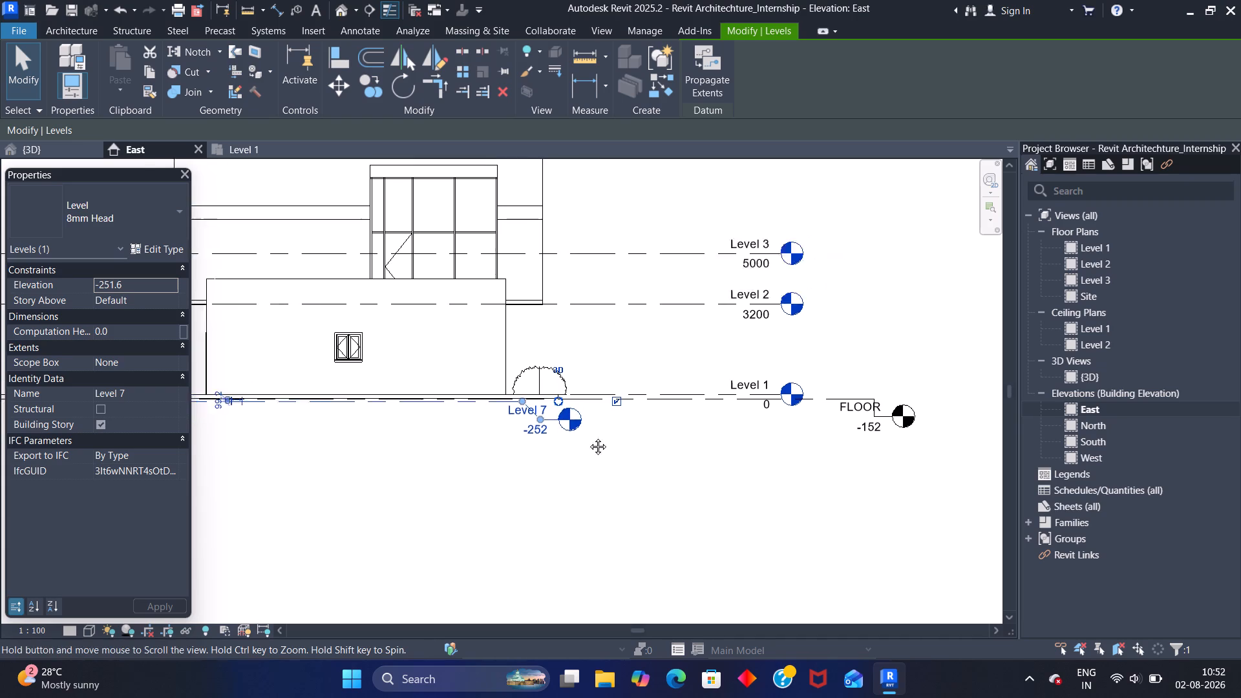
middle_click_drag(588, 437, 475, 419)
left_click_drag(429, 408, 607, 425)
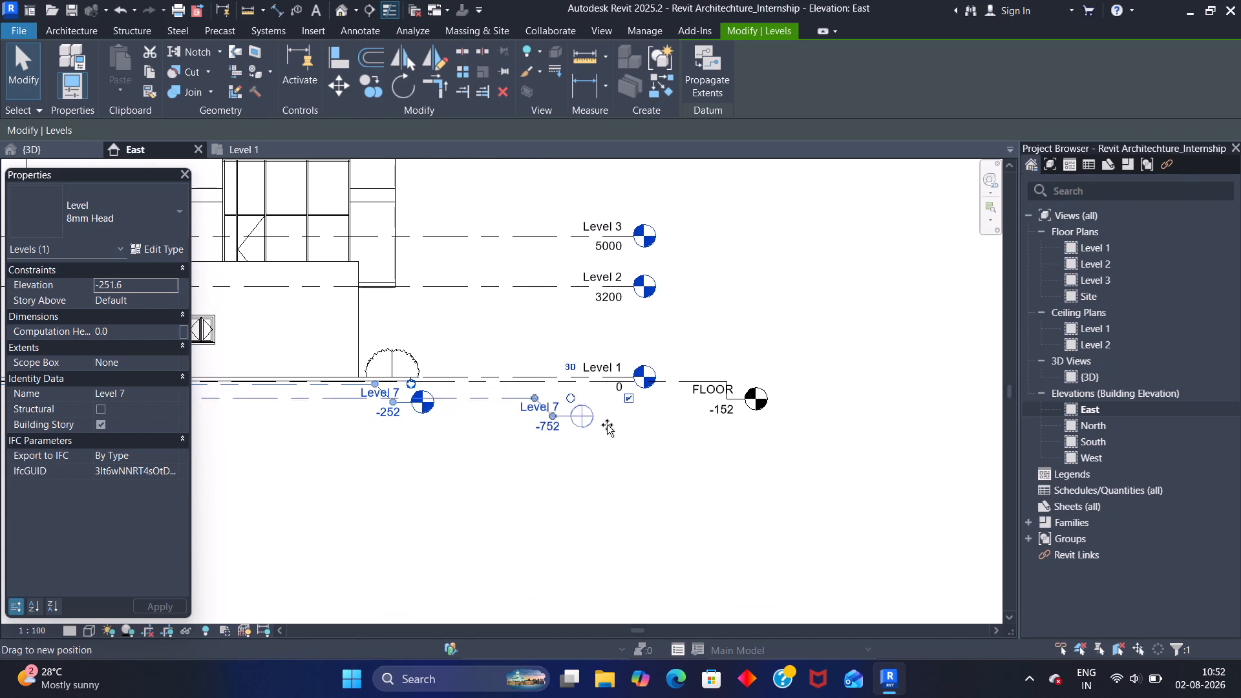
left_click_drag(607, 425, 837, 410)
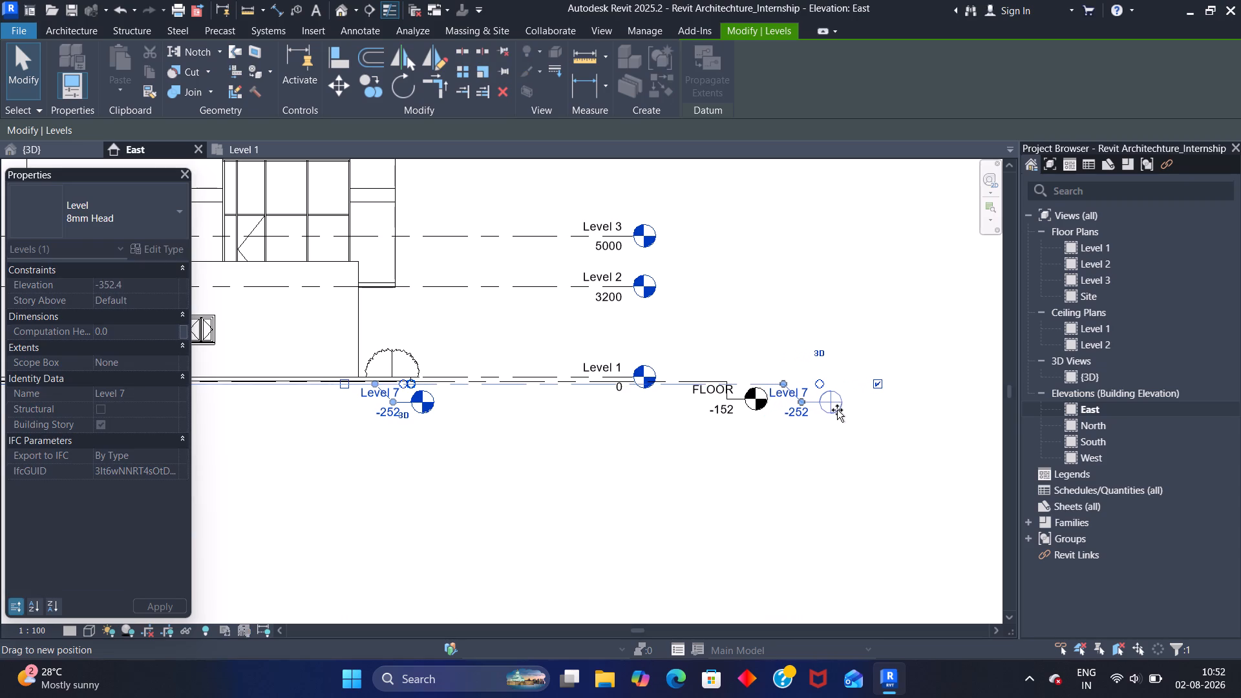
left_click_drag(837, 410, 840, 410)
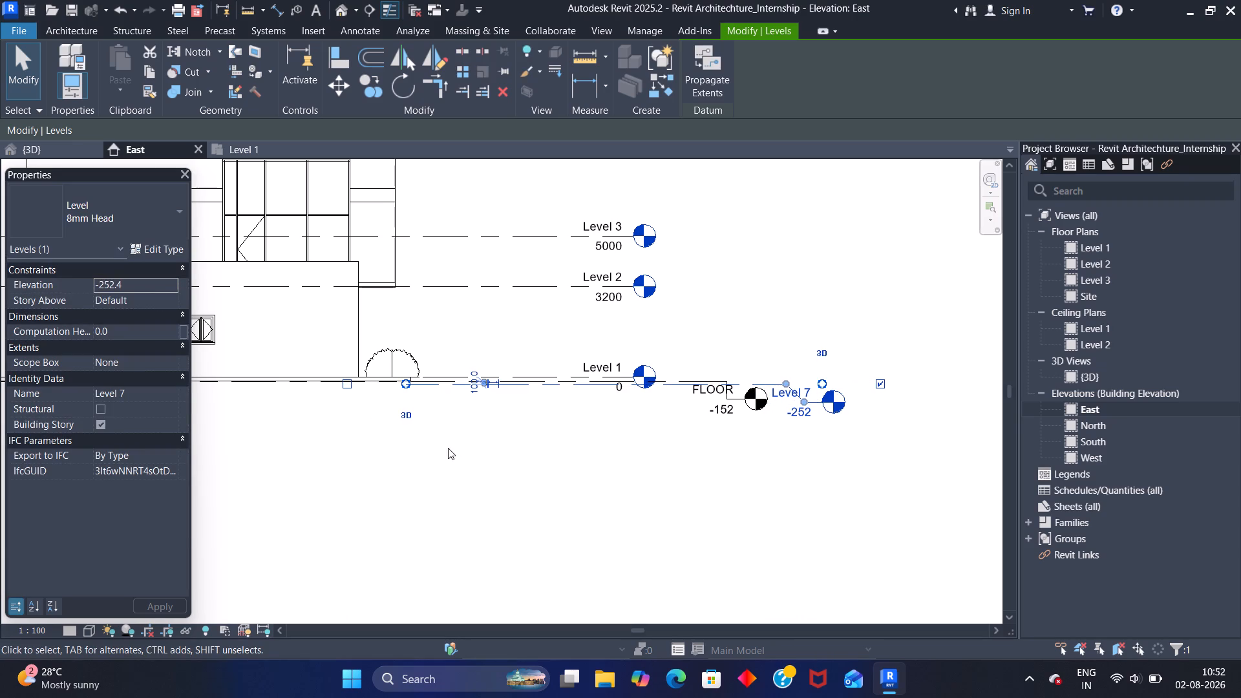
Extend the free end of the Level 7 line past the house to just beyond the FLOOR level's opposite head.
scroll(441, 447, "down", 2)
middle_click_drag(425, 454, 789, 414)
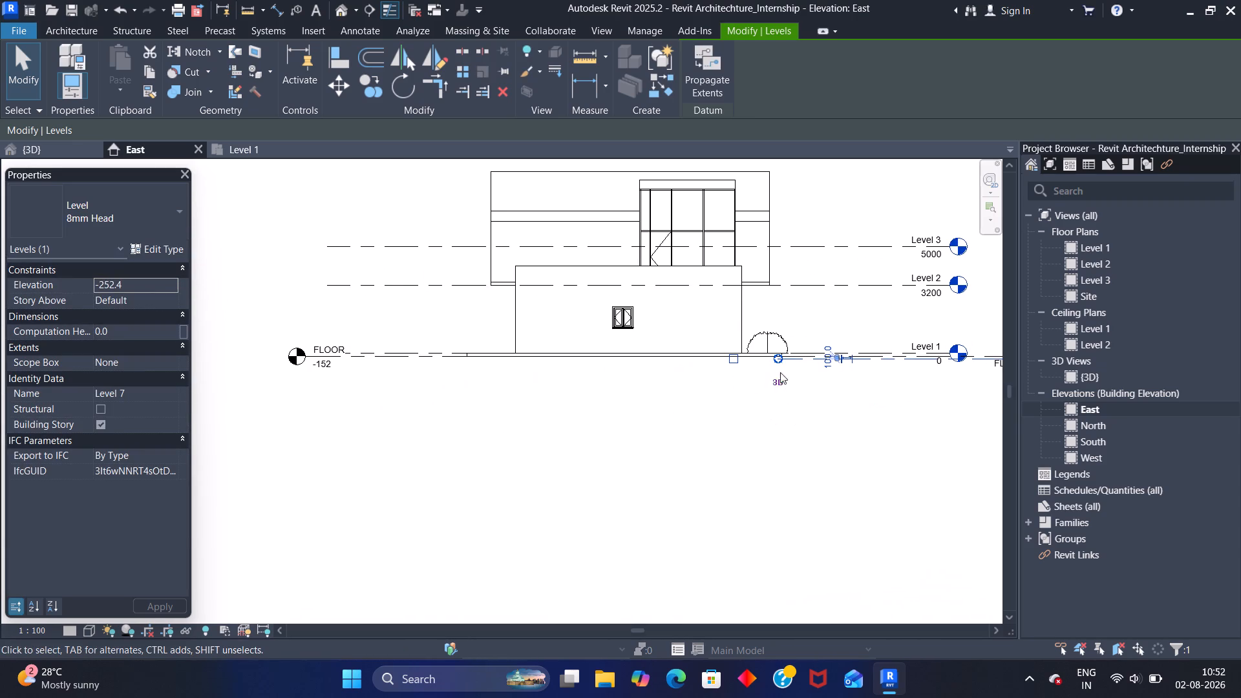
left_click_drag(778, 363, 759, 366)
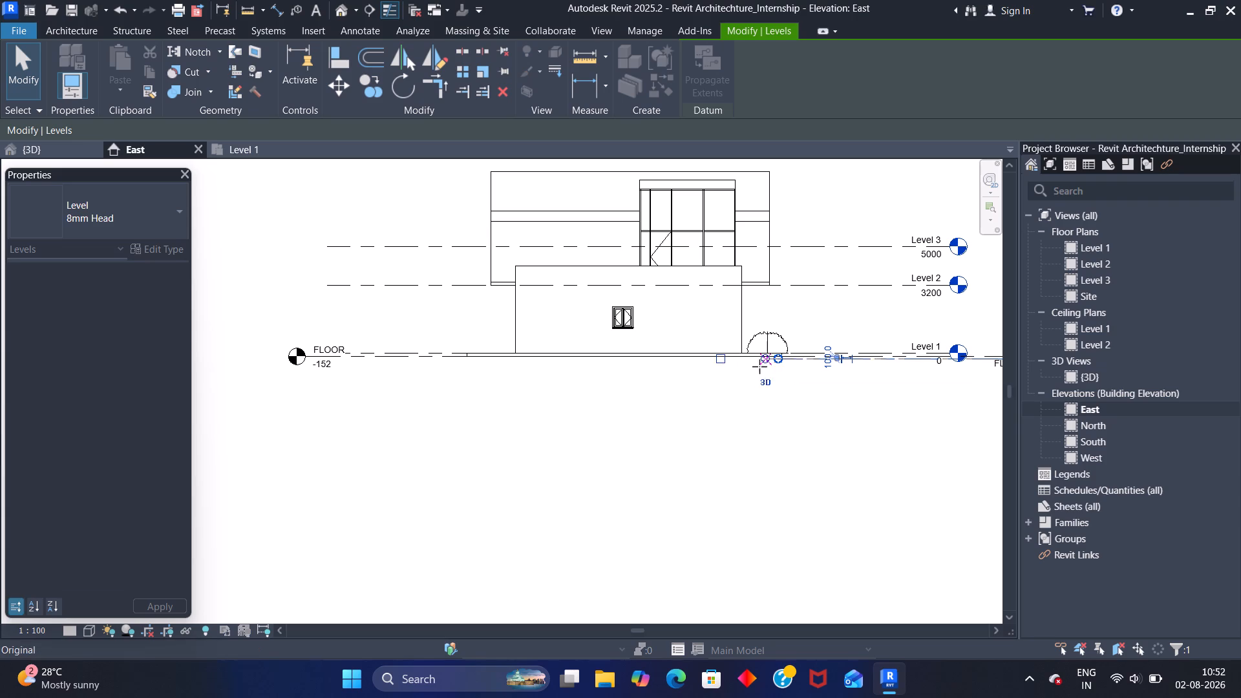
left_click_drag(759, 366, 252, 356)
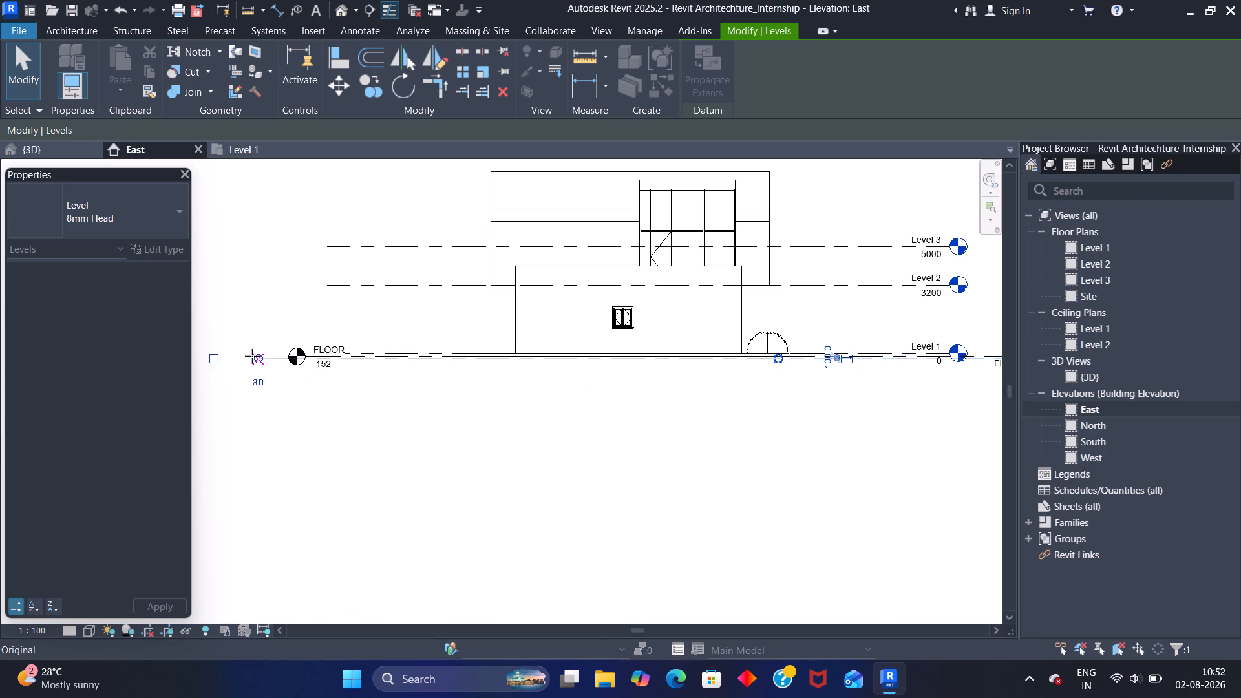
left_click_drag(252, 356, 238, 357)
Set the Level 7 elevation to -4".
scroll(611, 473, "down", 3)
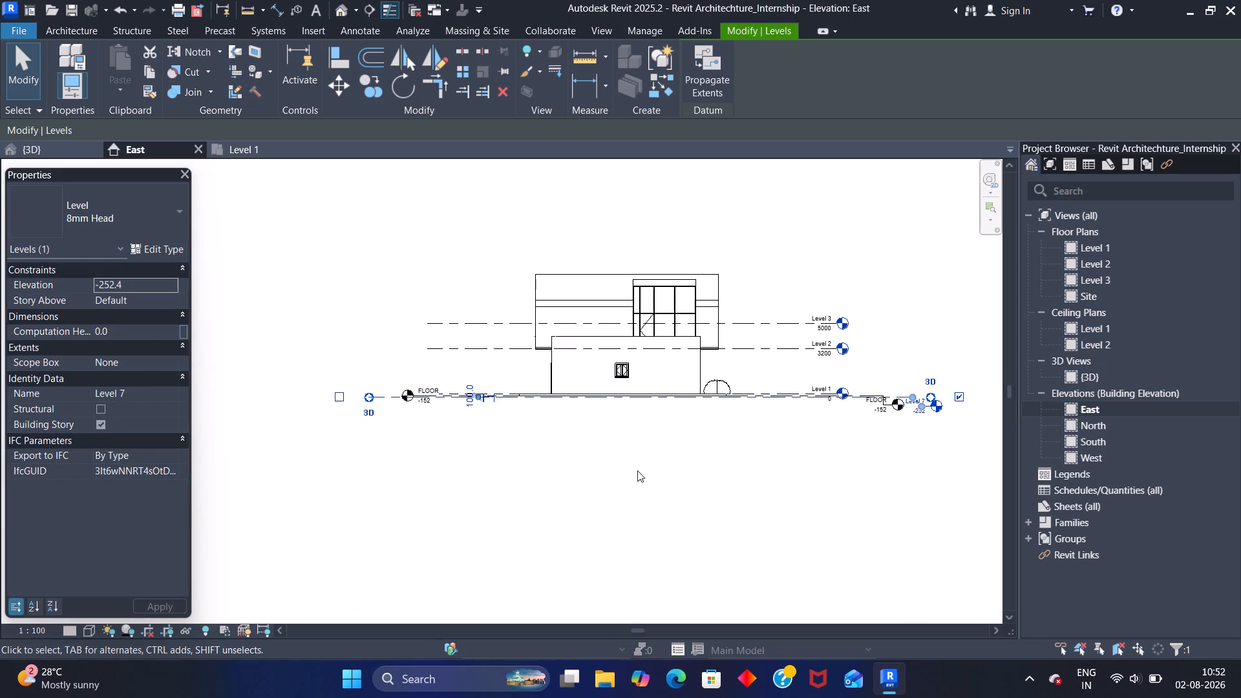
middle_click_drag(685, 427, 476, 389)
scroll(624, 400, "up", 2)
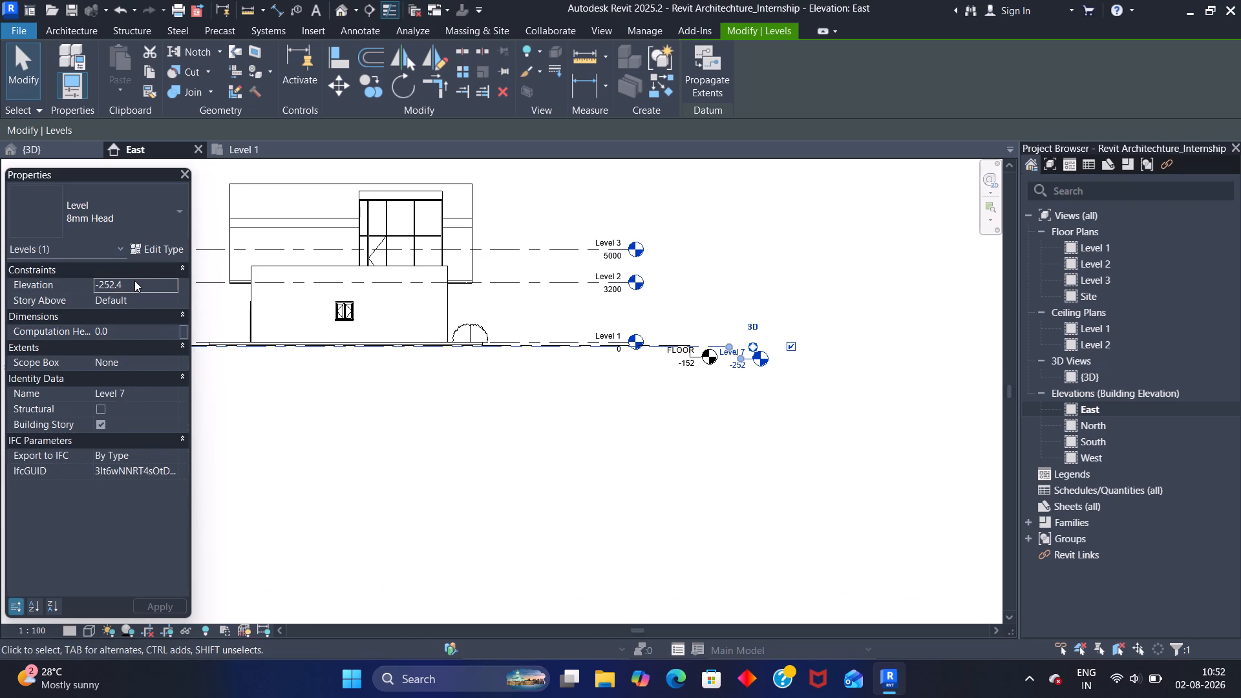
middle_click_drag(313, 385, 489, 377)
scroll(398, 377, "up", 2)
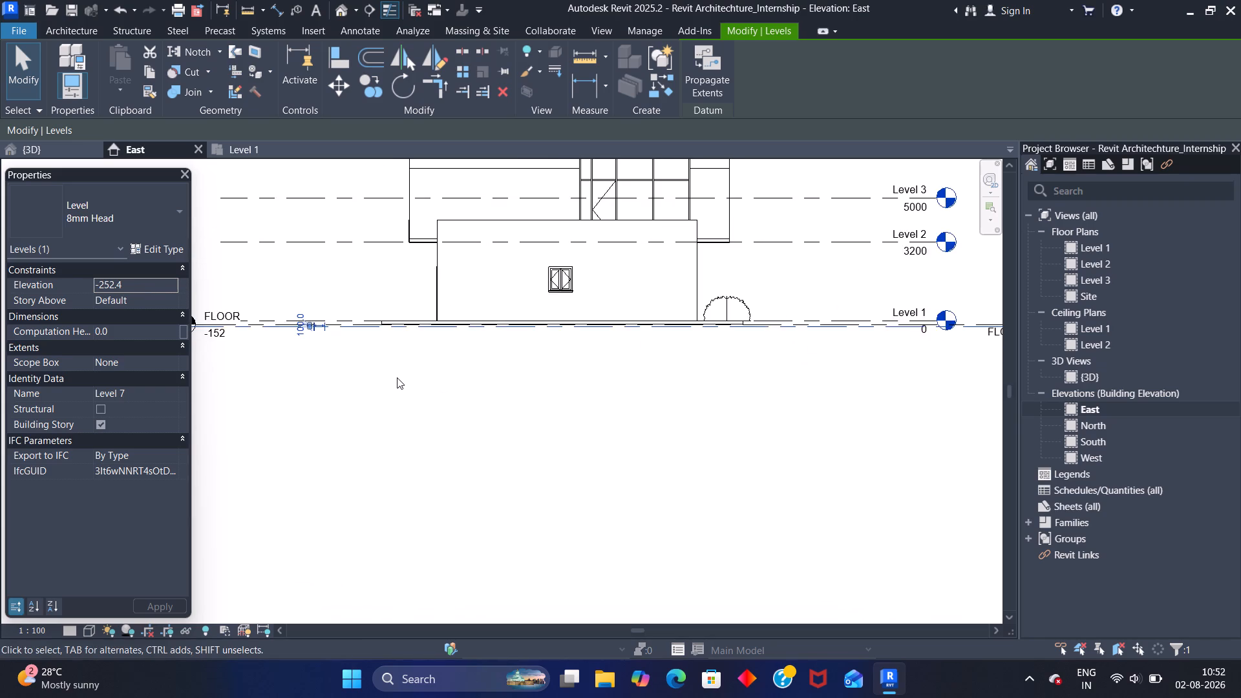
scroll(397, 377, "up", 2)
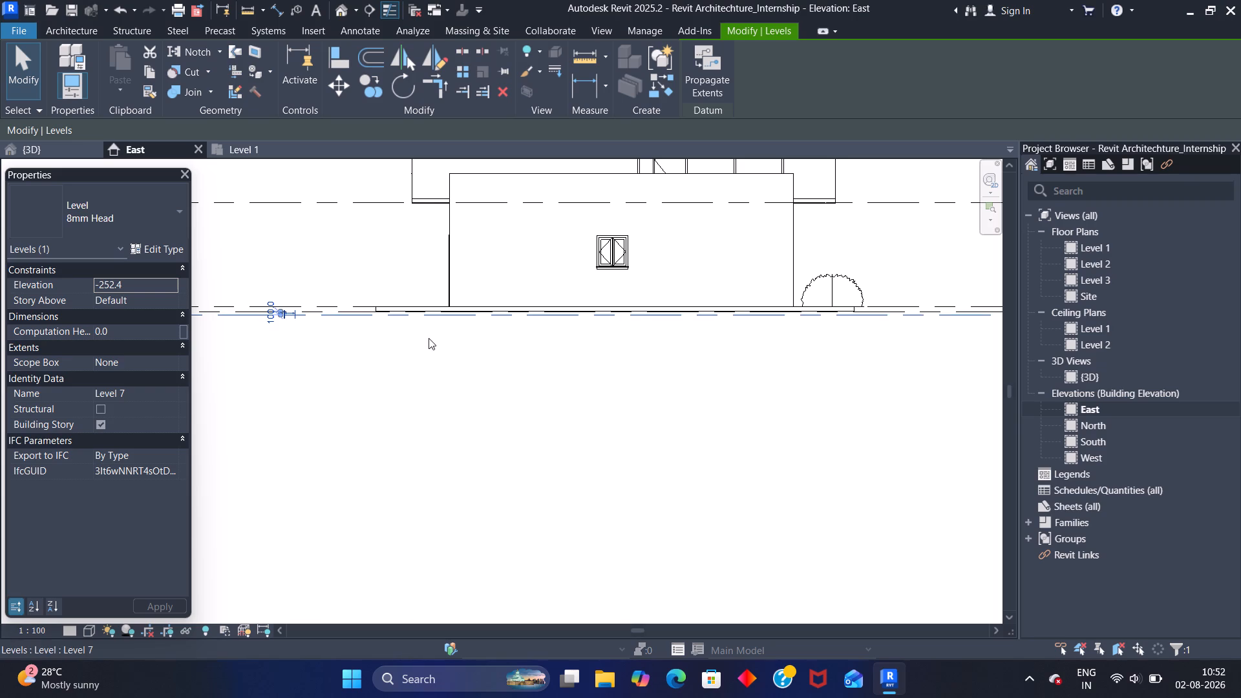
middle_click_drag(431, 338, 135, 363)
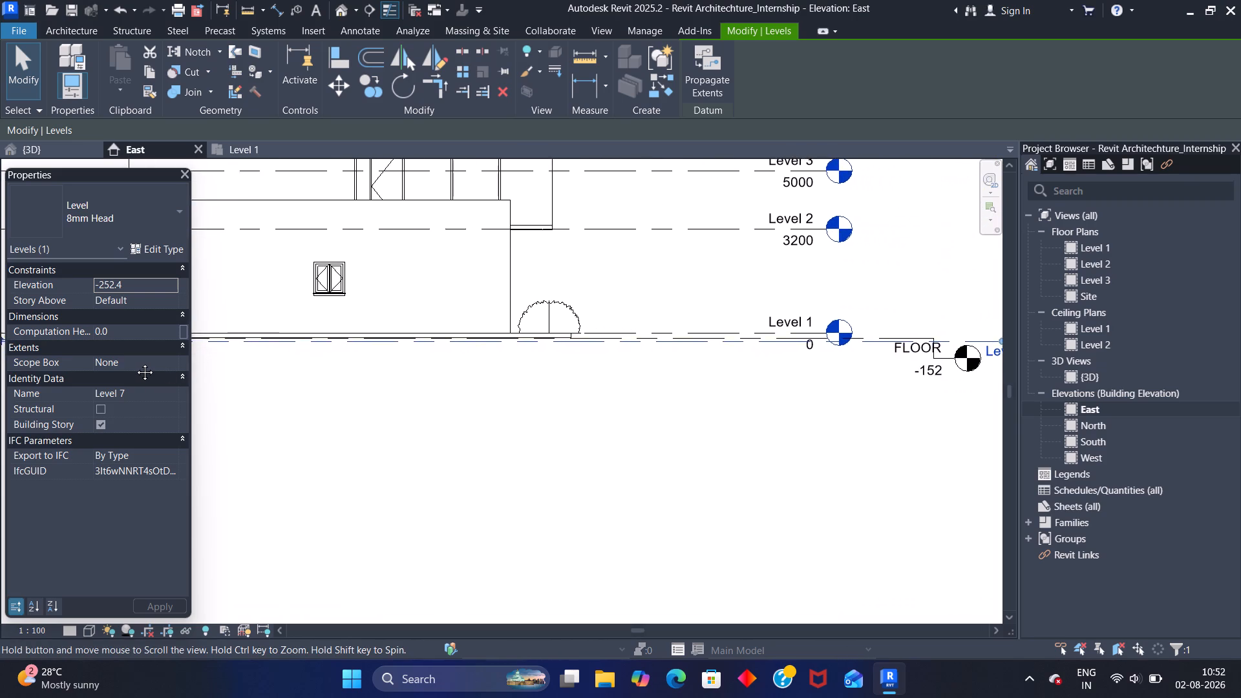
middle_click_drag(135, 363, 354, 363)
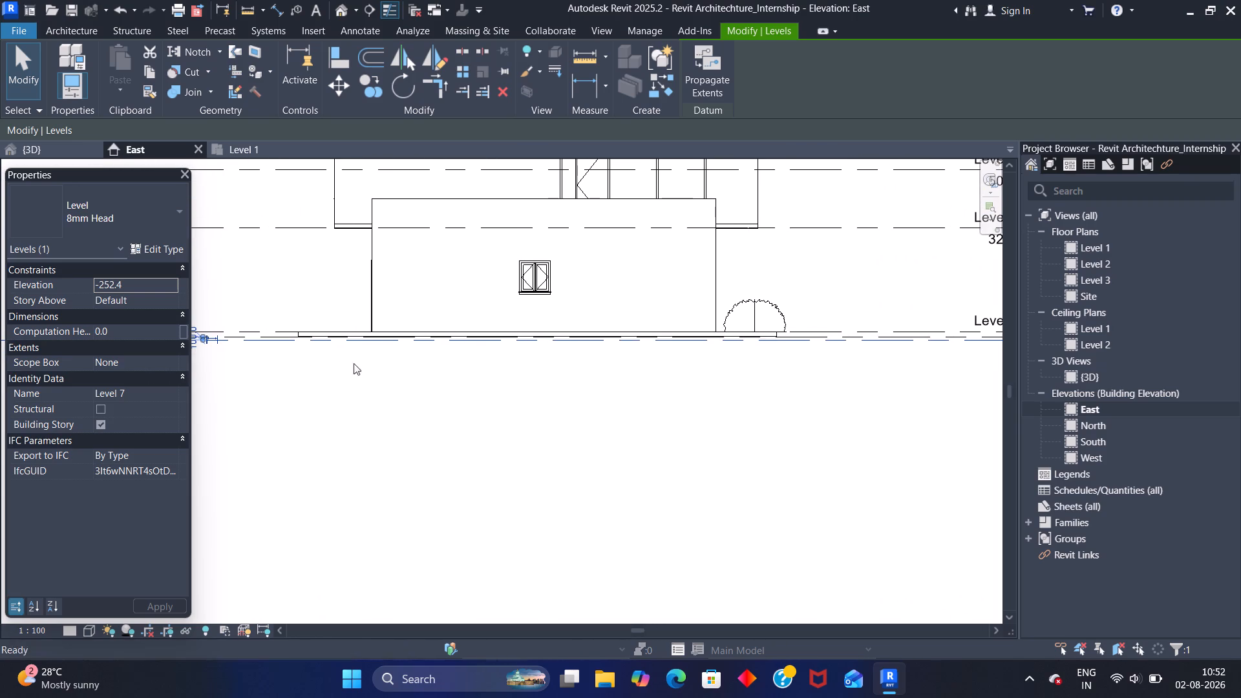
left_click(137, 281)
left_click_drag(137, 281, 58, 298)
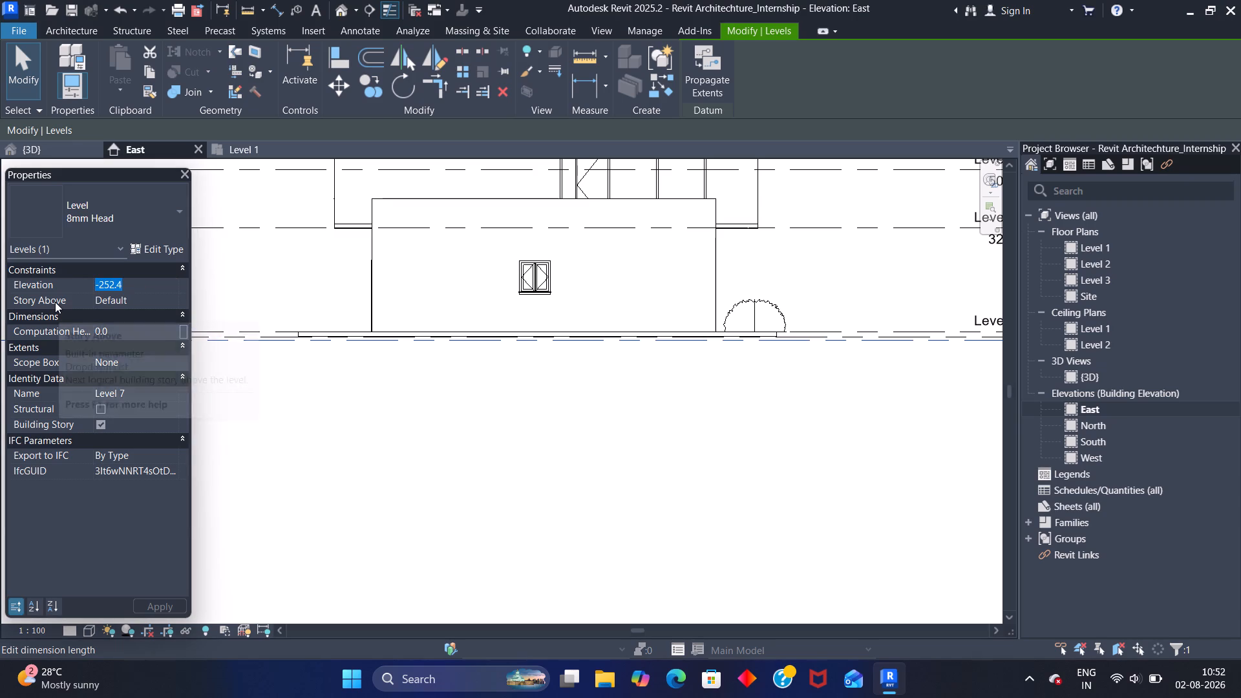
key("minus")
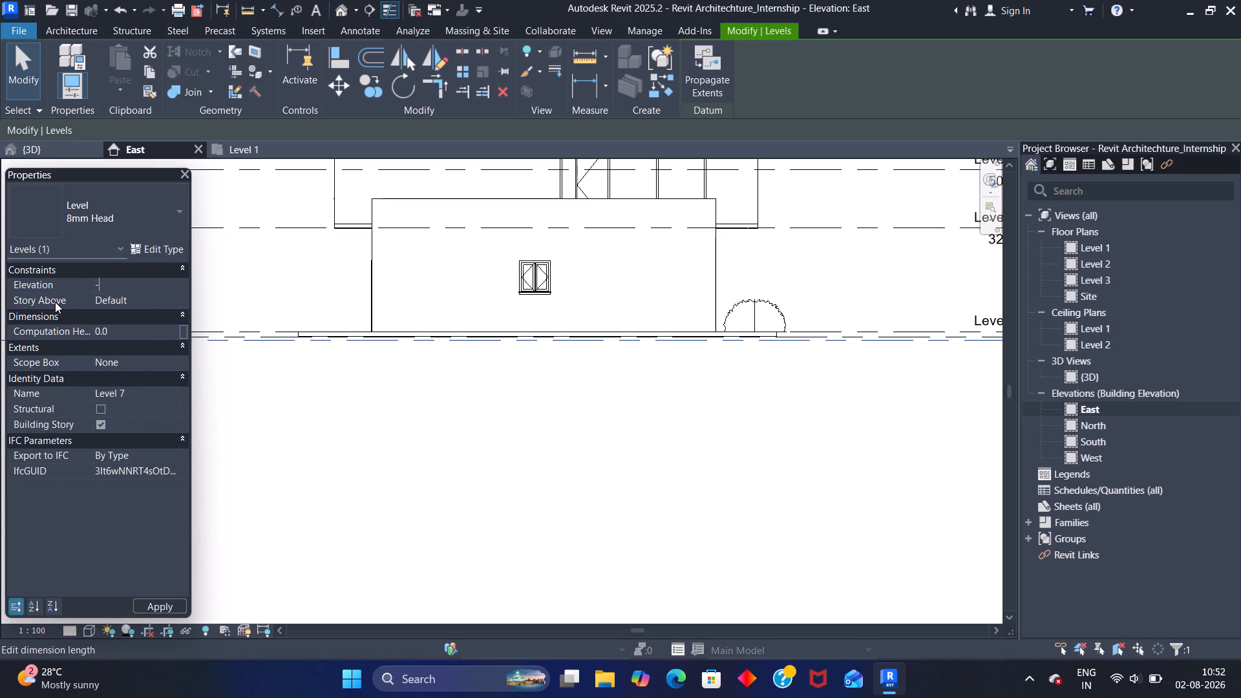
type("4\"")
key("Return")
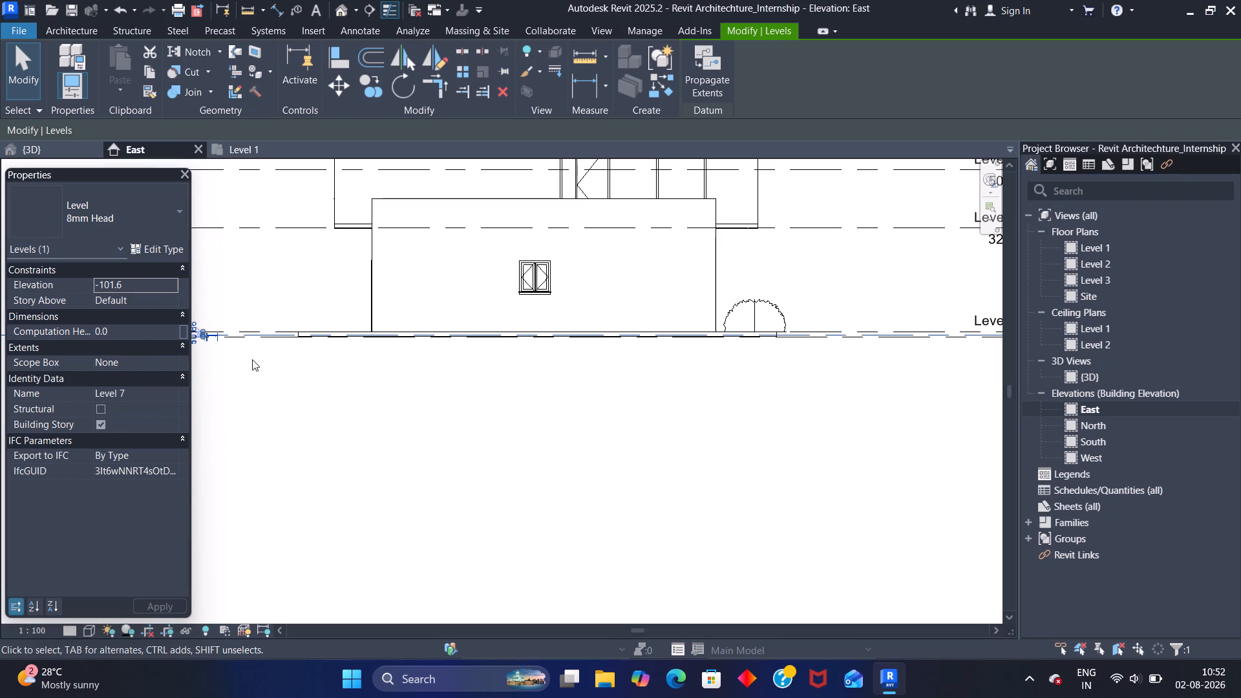
Set the Level 7 elevation to -10" and deselect the level.
left_click_drag(135, 282, 81, 279)
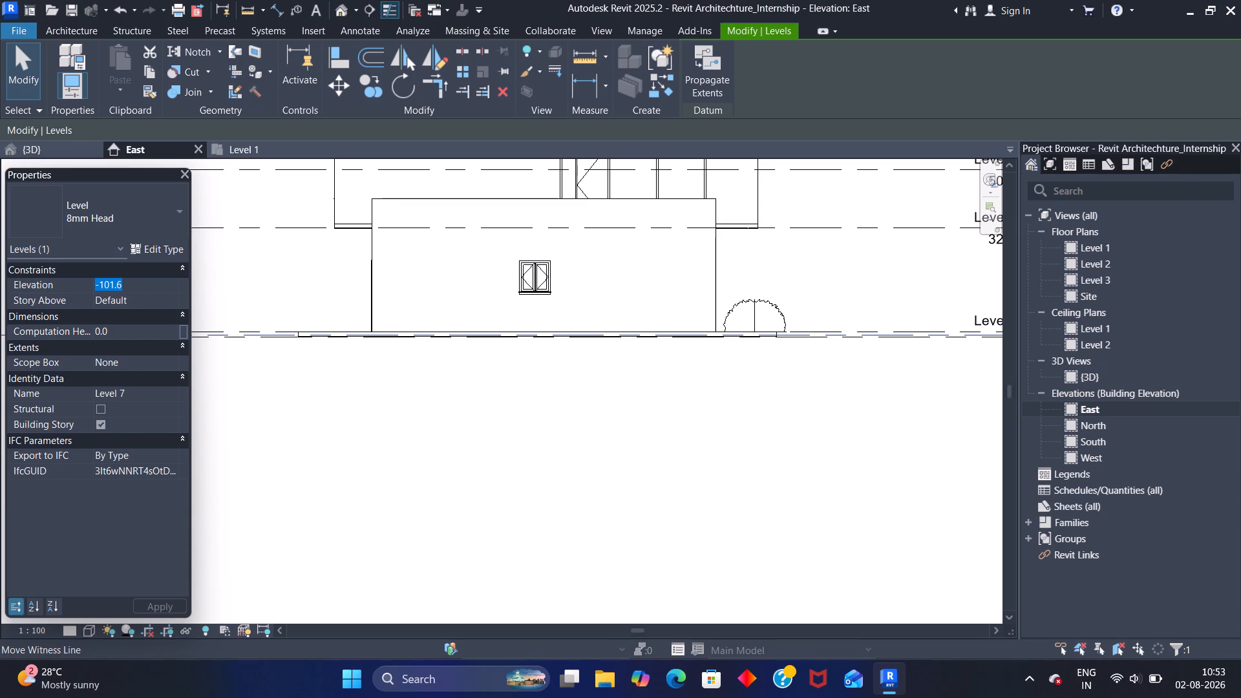
key("minus")
type("10\"")
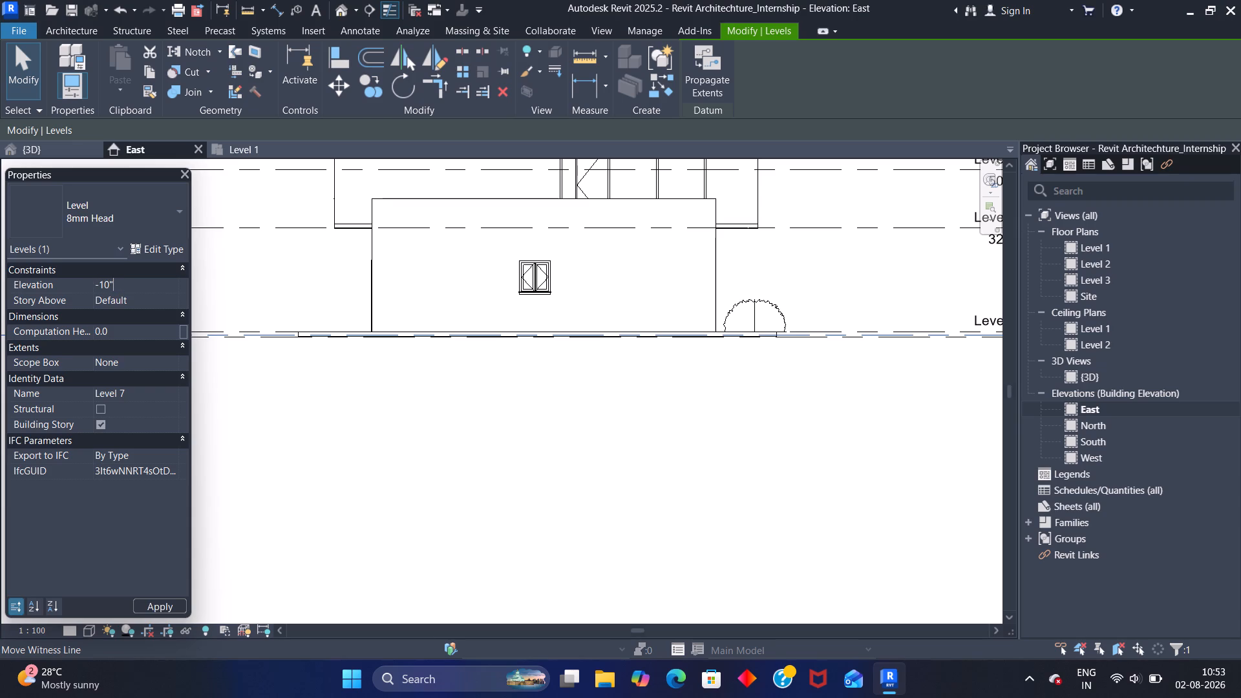
key("Return")
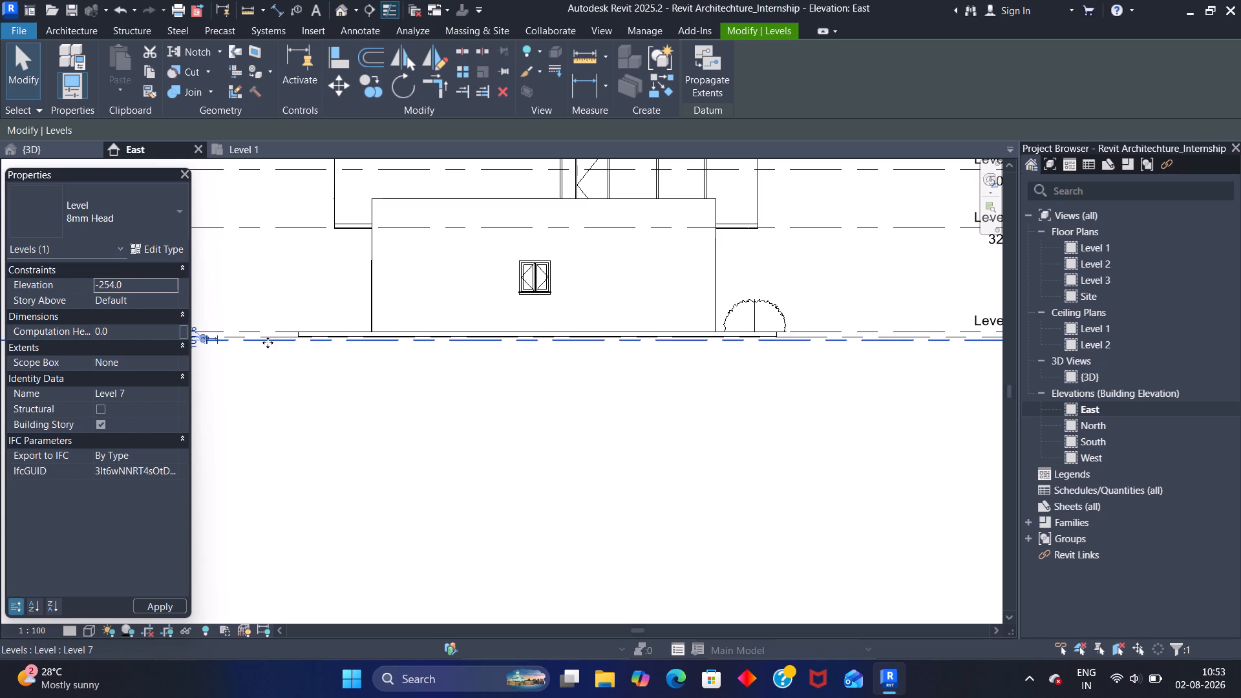
left_click(309, 356)
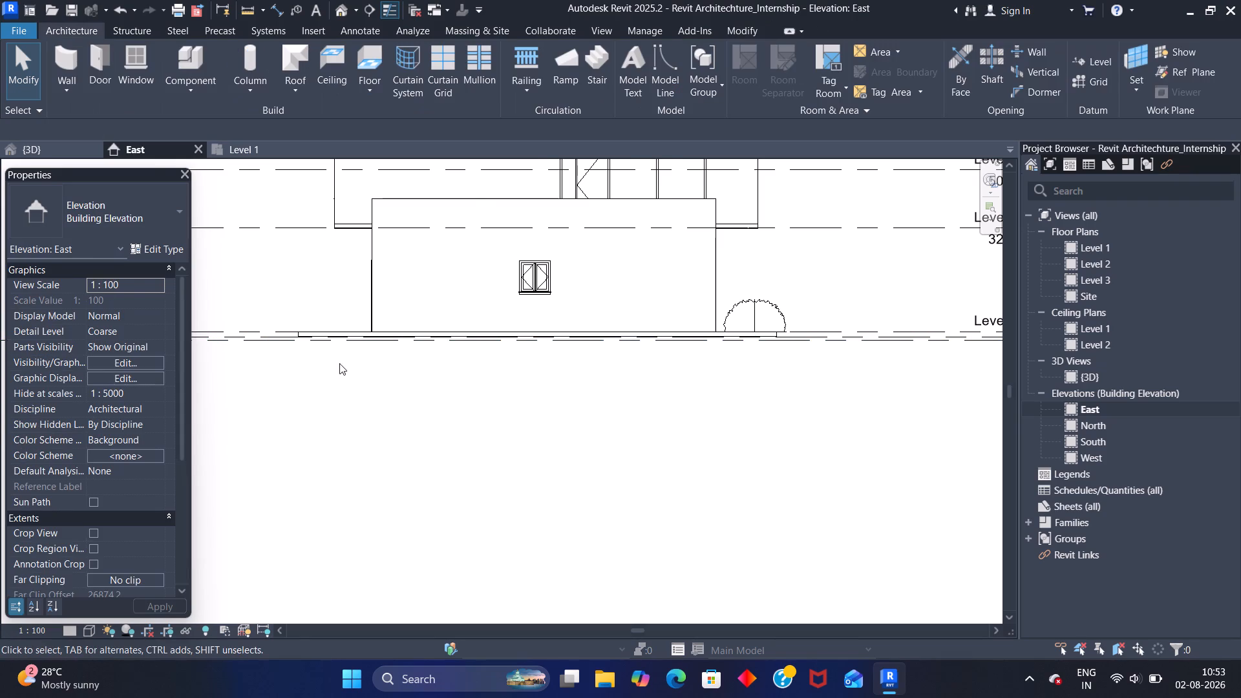
Inspect the lower level heads beside Level 1 up close, selecting the FLOOR level to check its elbow and line.
scroll(360, 369, "down", 1)
scroll(381, 357, "up", 3)
scroll(421, 387, "down", 1)
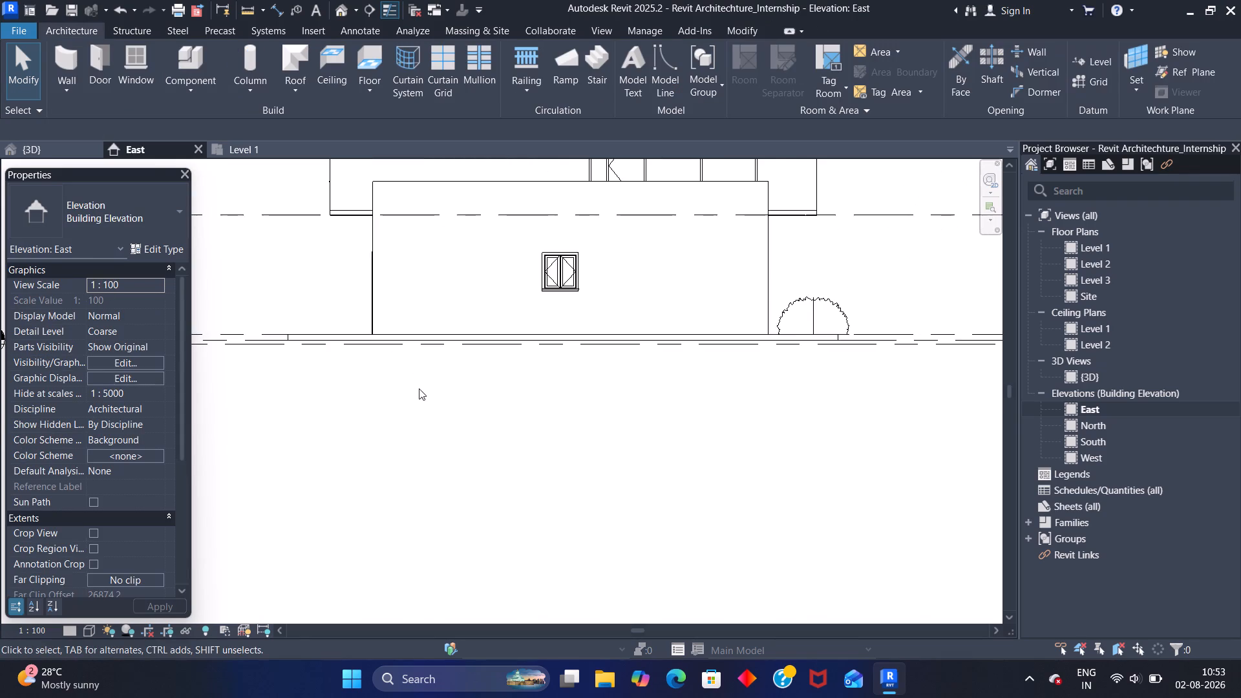
scroll(419, 388, "down", 1)
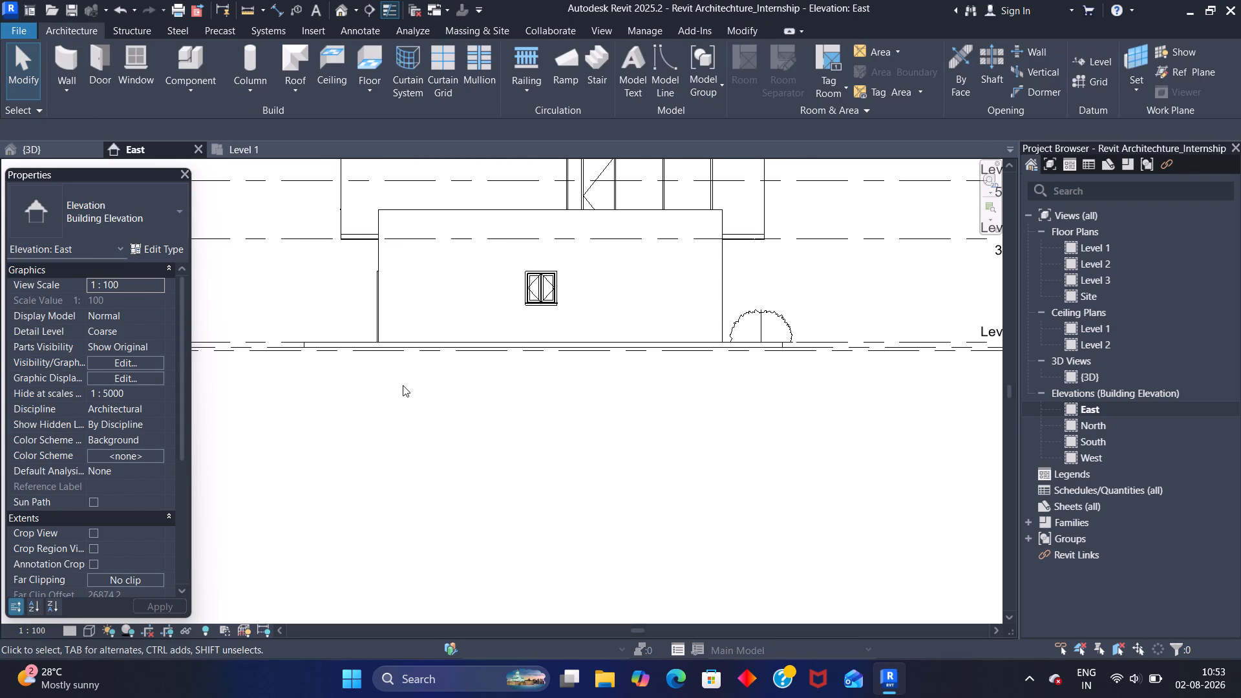
middle_click_drag(535, 389, 211, 401)
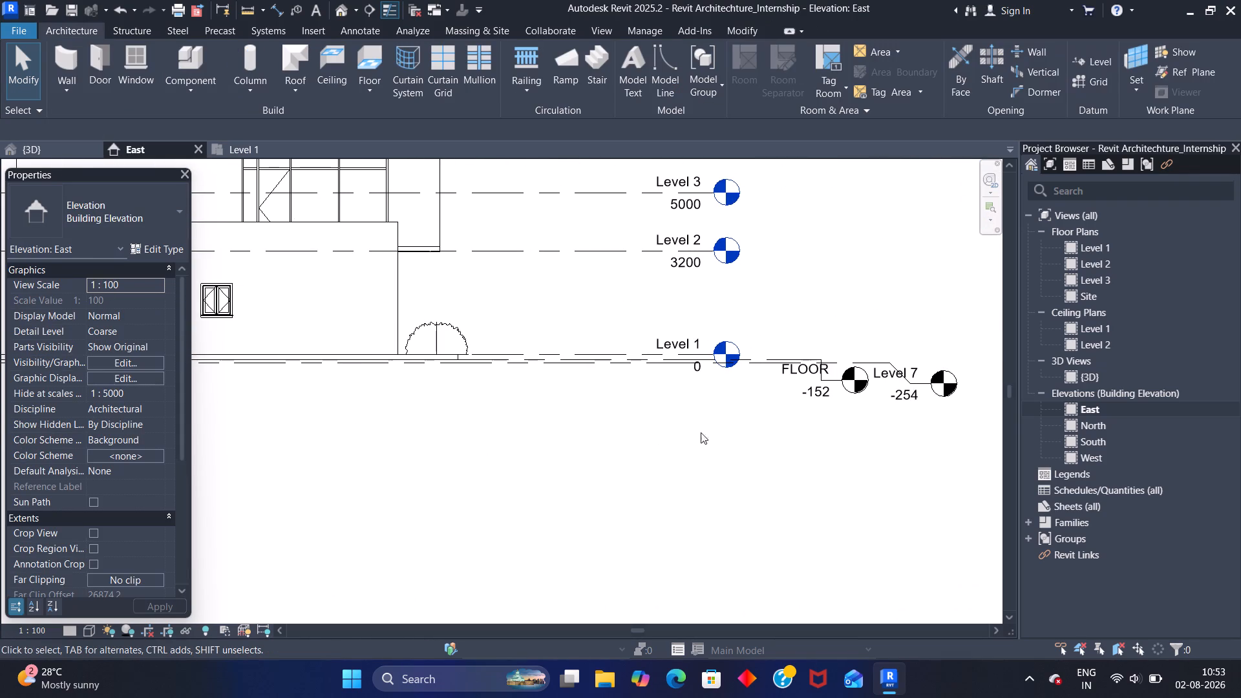
middle_click_drag(801, 409, 582, 418)
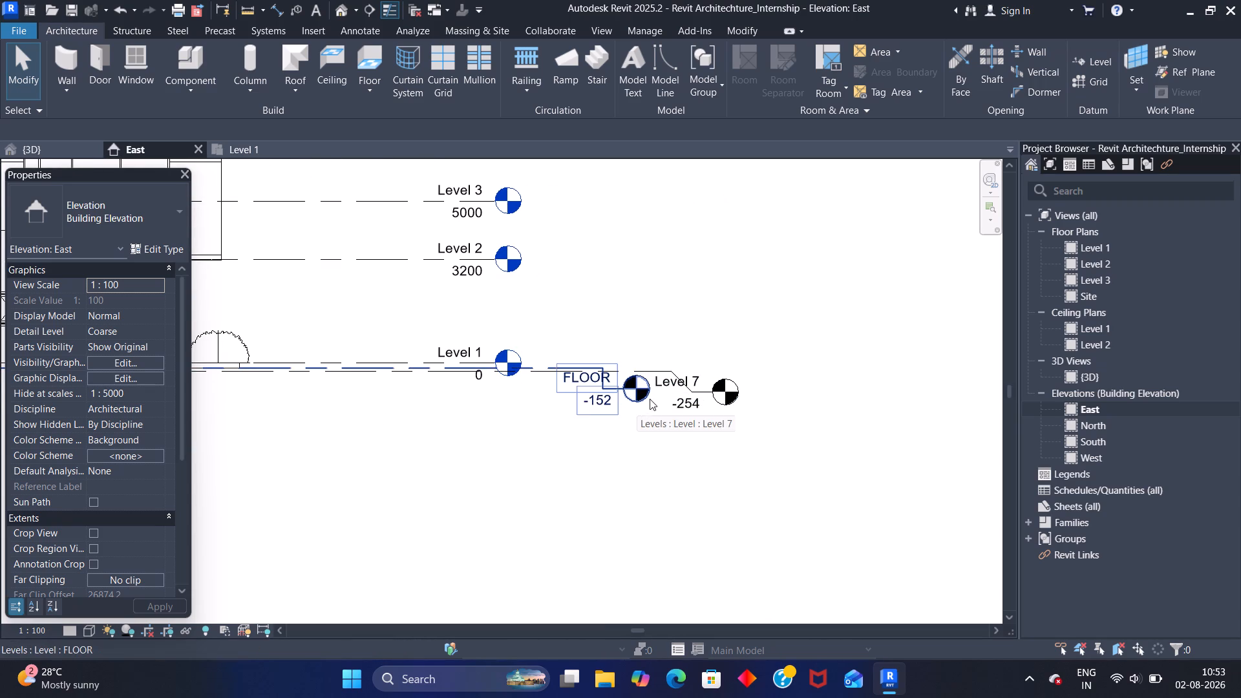
scroll(521, 378, "up", 3)
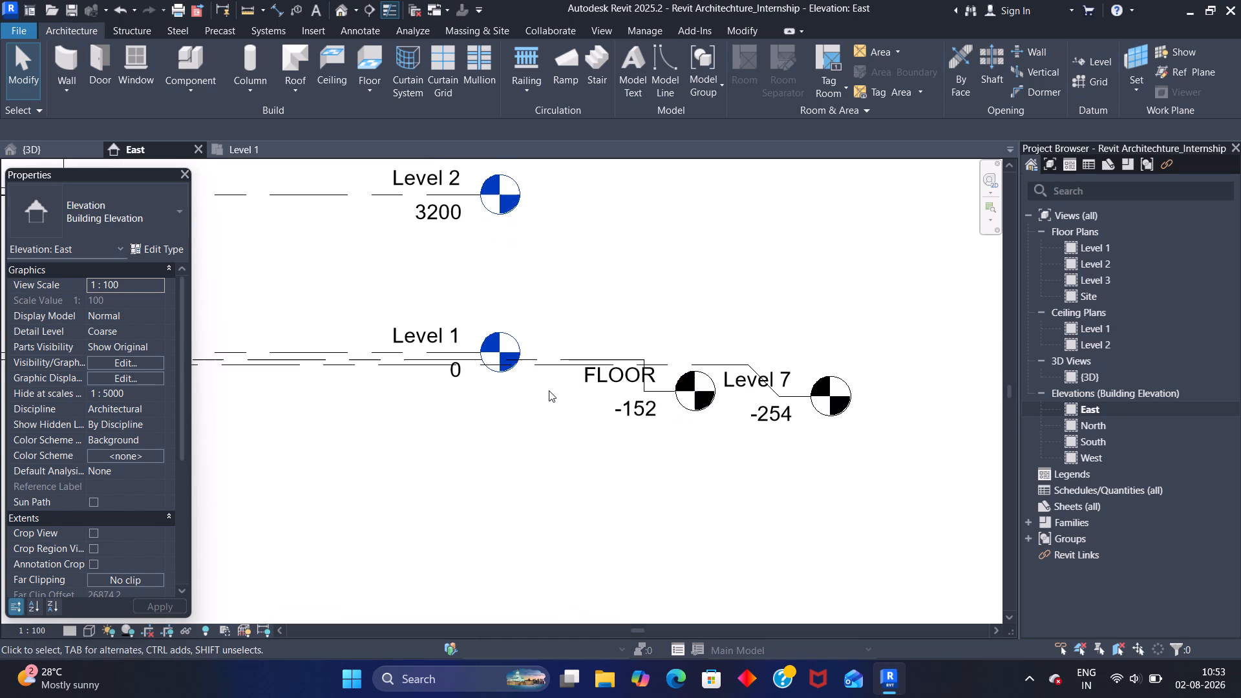
scroll(644, 388, "up", 4)
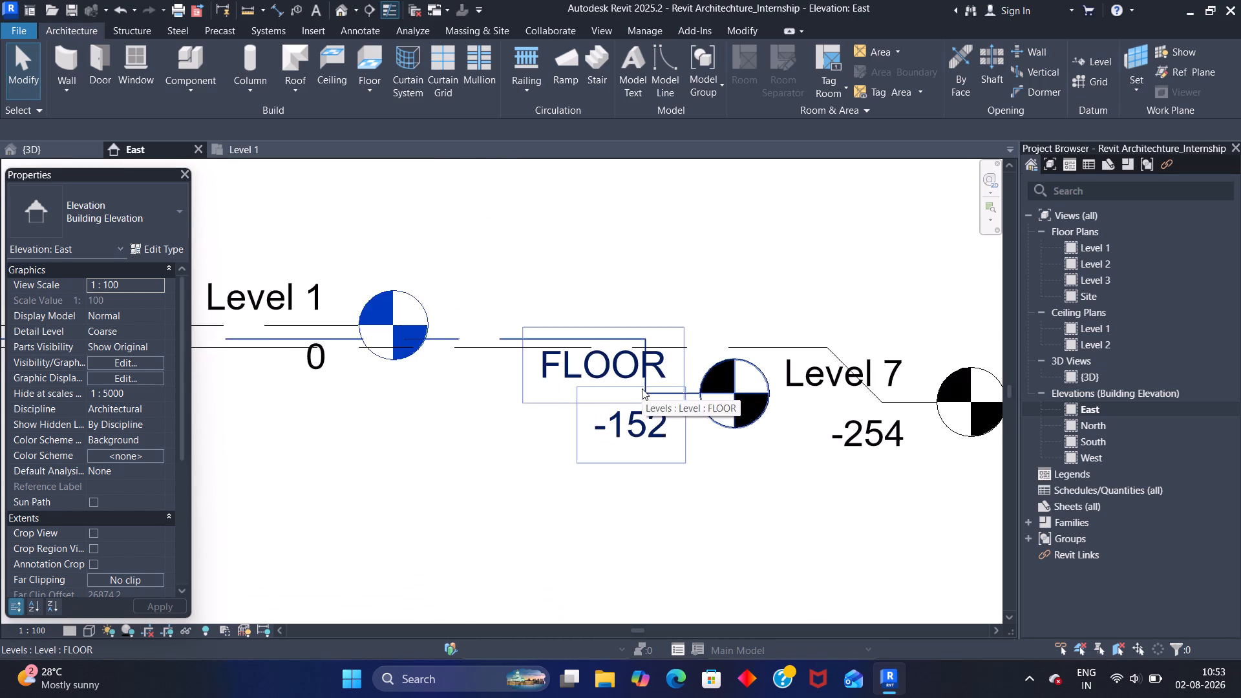
scroll(642, 388, "up", 2)
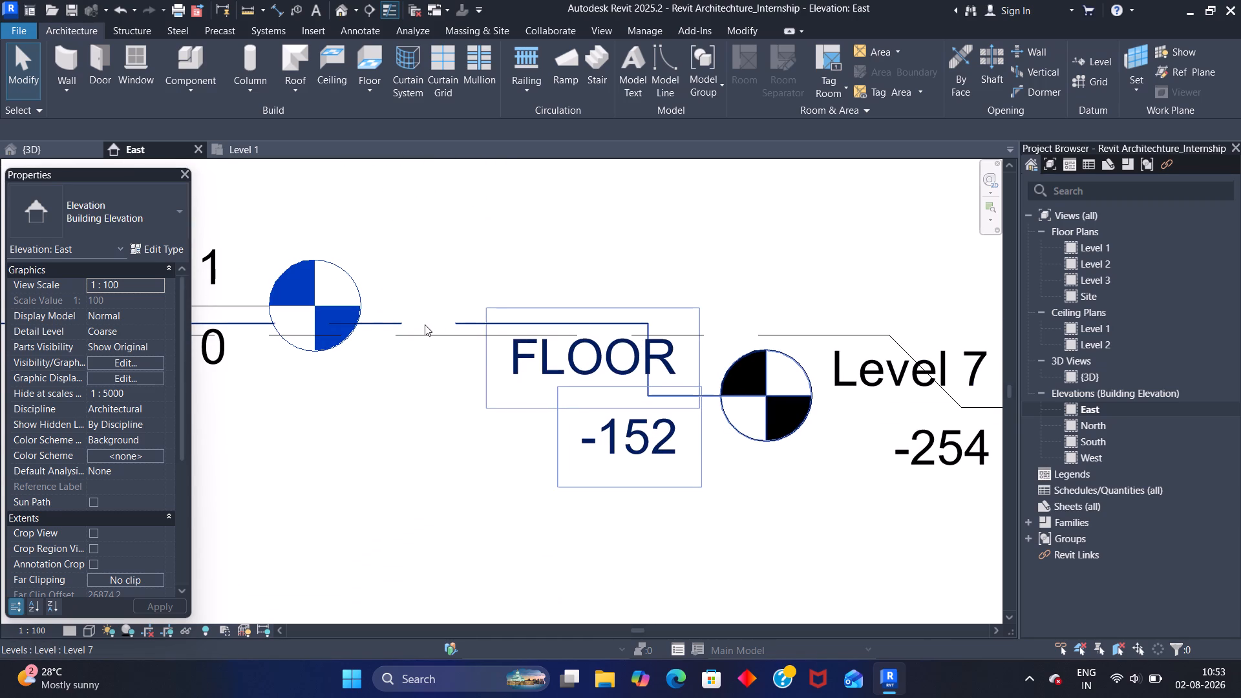
left_click(390, 321)
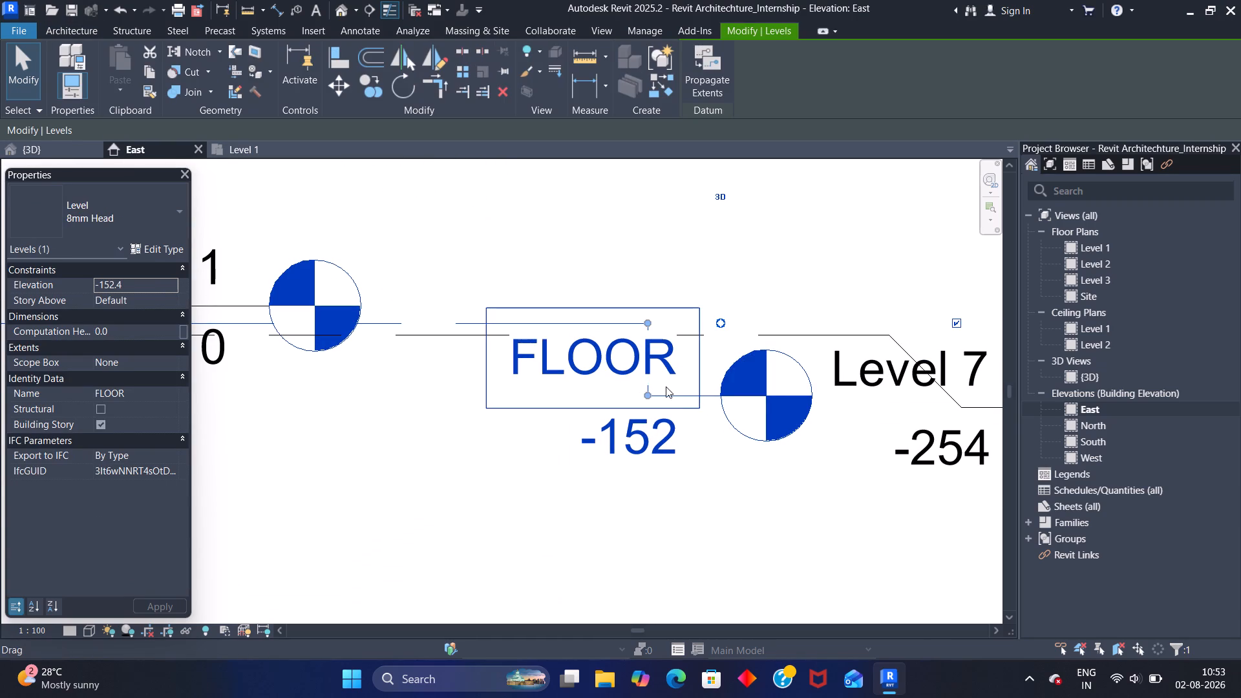
scroll(651, 379, "up", 4)
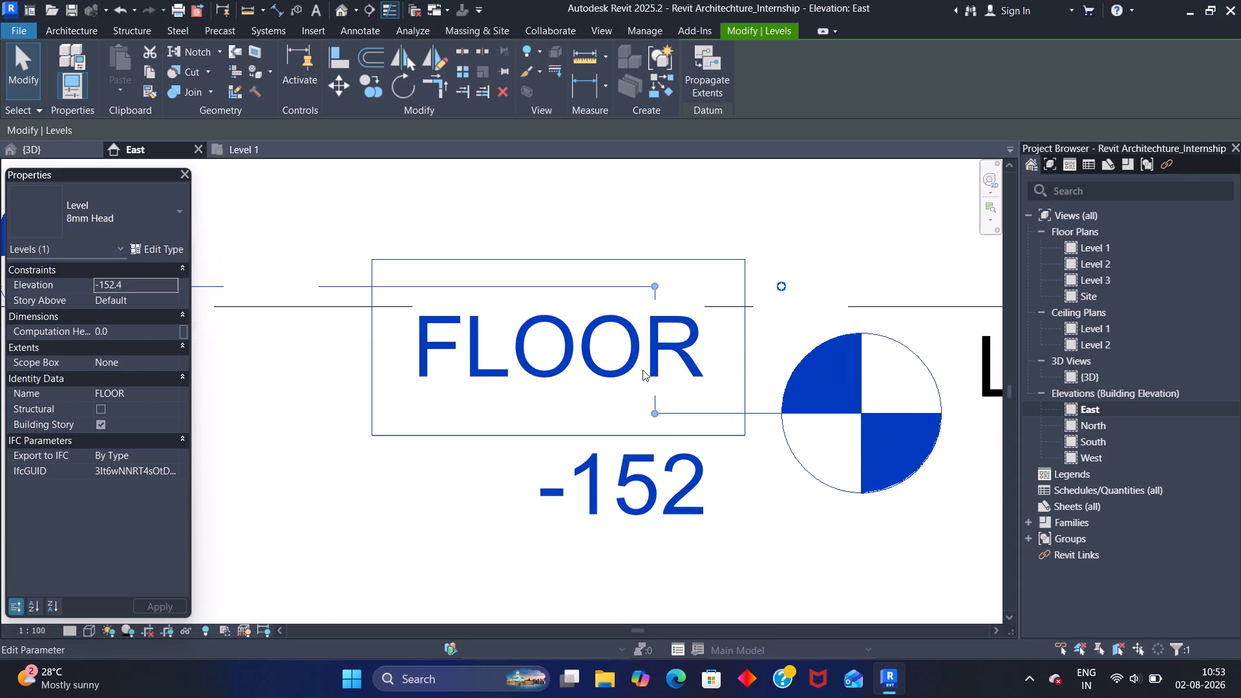
scroll(652, 371, "up", 1)
scroll(706, 369, "down", 7)
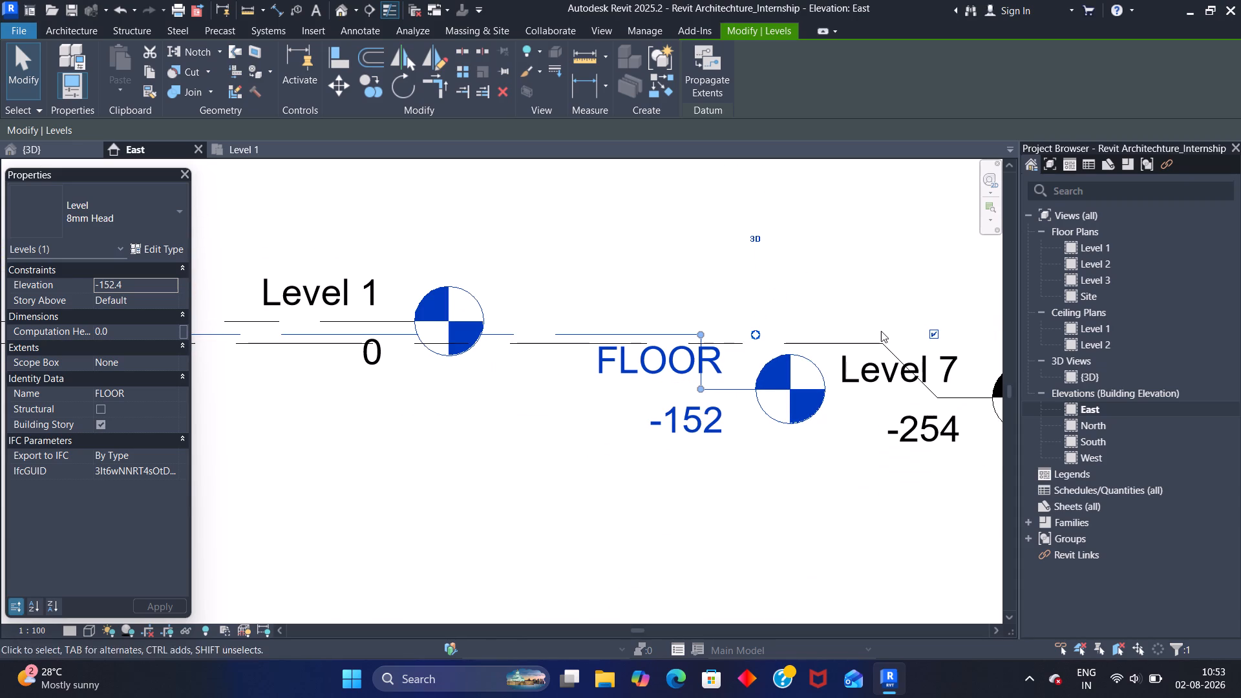
Select Level 7 and examine its elbowed head and line against the FLOOR level.
left_click(801, 342)
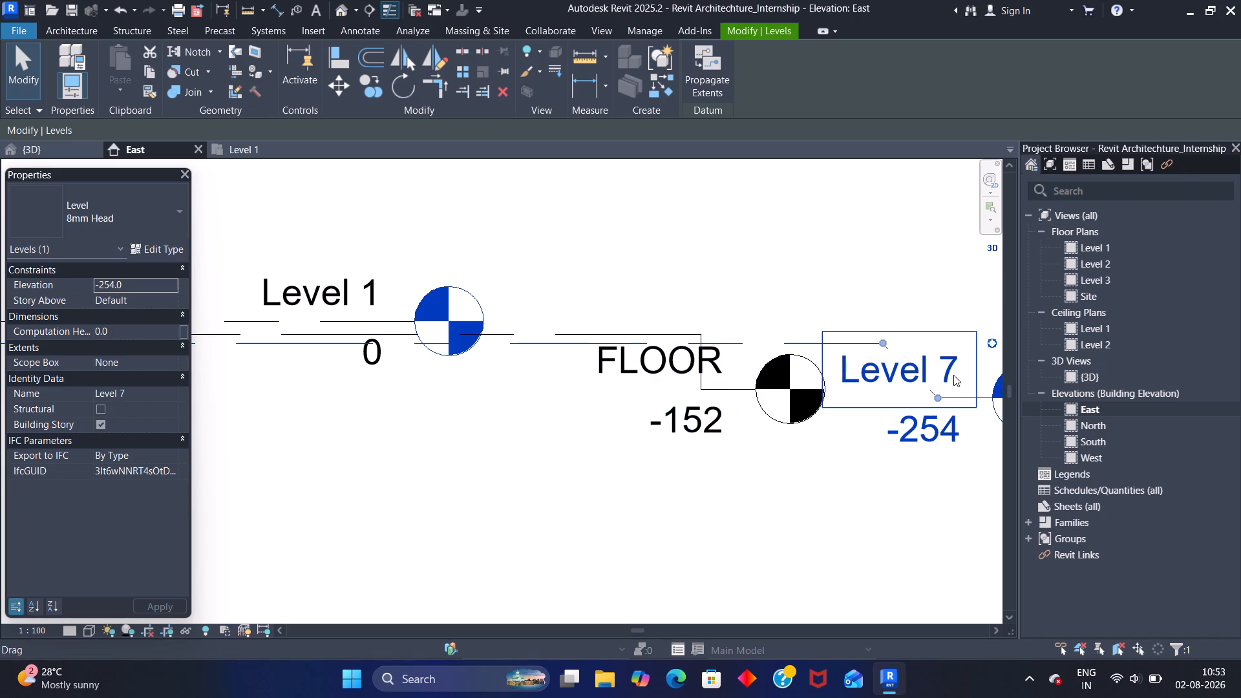
middle_click_drag(995, 363, 802, 331)
scroll(717, 344, "up", 3)
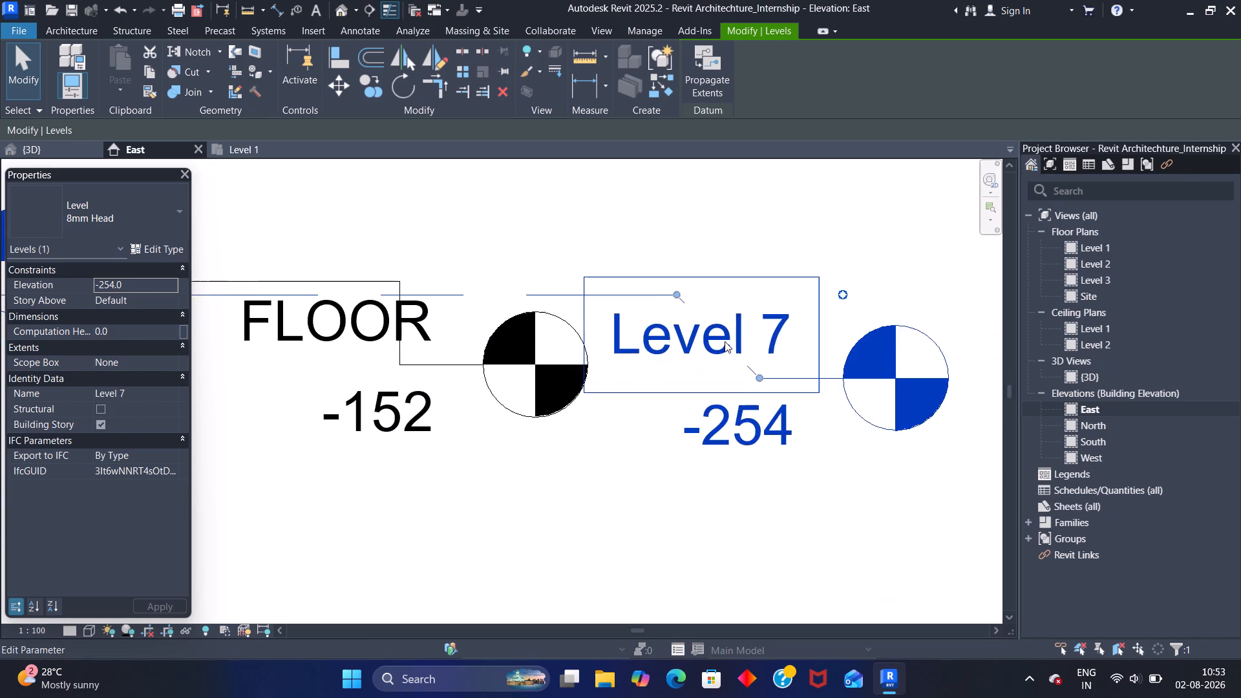
scroll(725, 341, "up", 4)
scroll(724, 341, "down", 7)
scroll(792, 344, "down", 1)
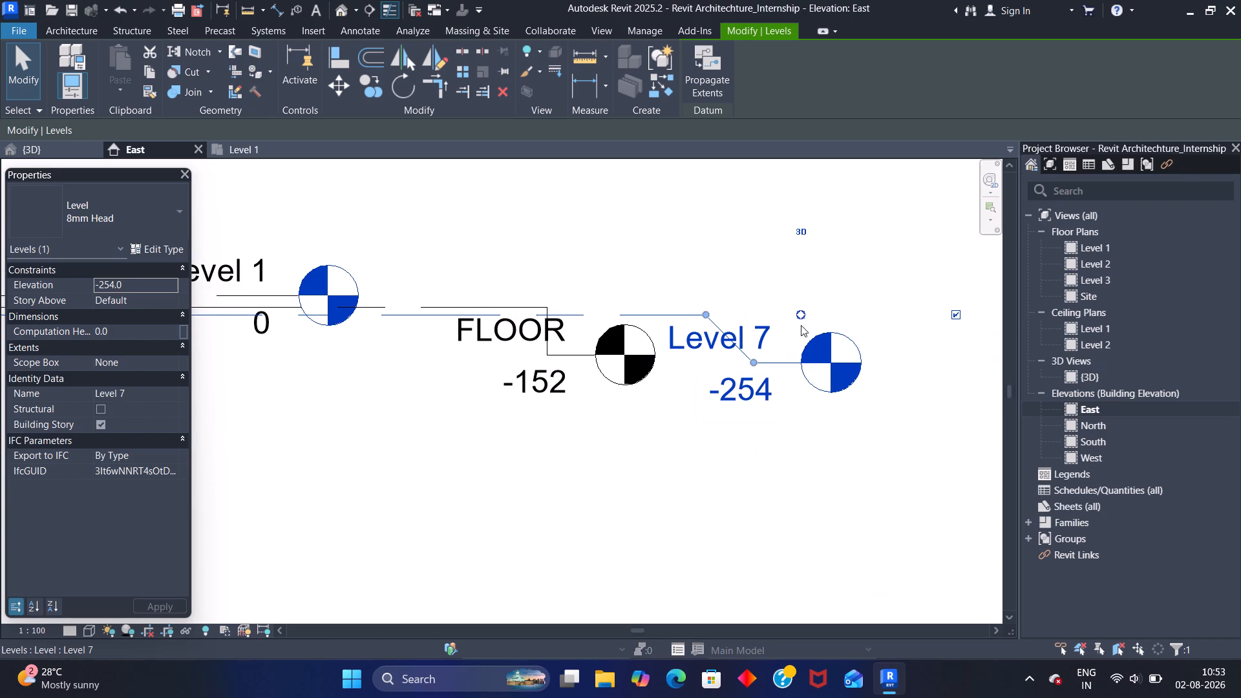
left_click(799, 315)
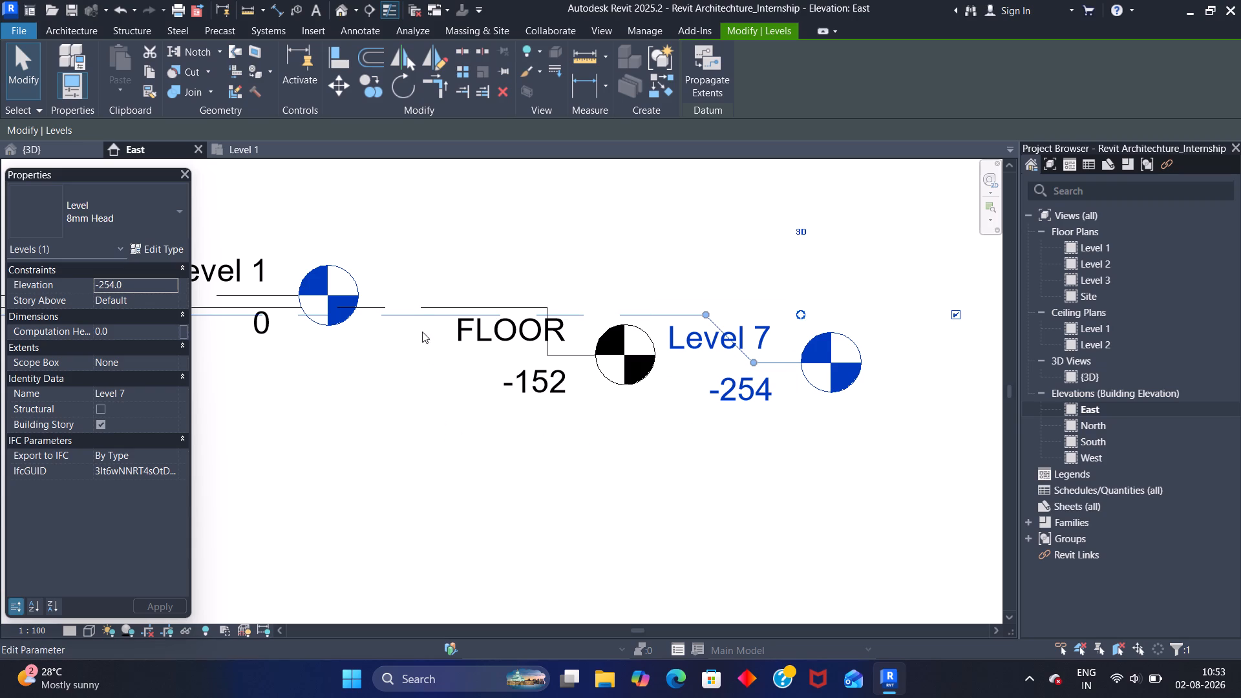
scroll(418, 315, "up", 3)
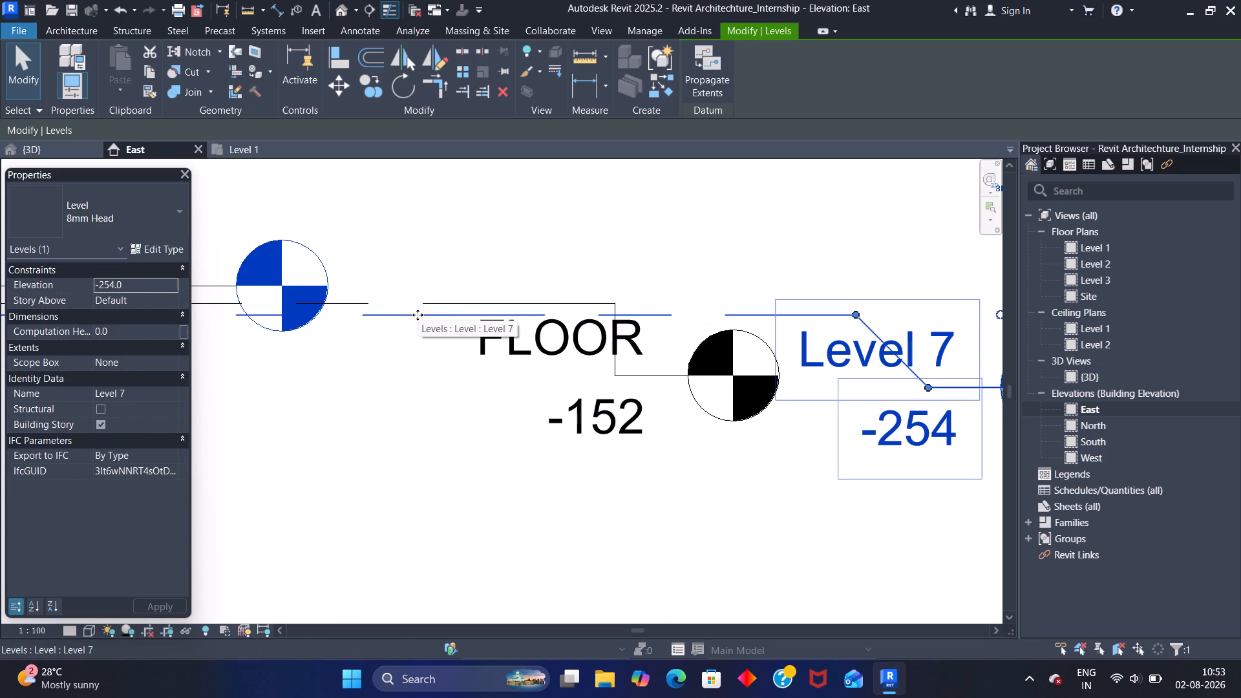
scroll(418, 315, "down", 3)
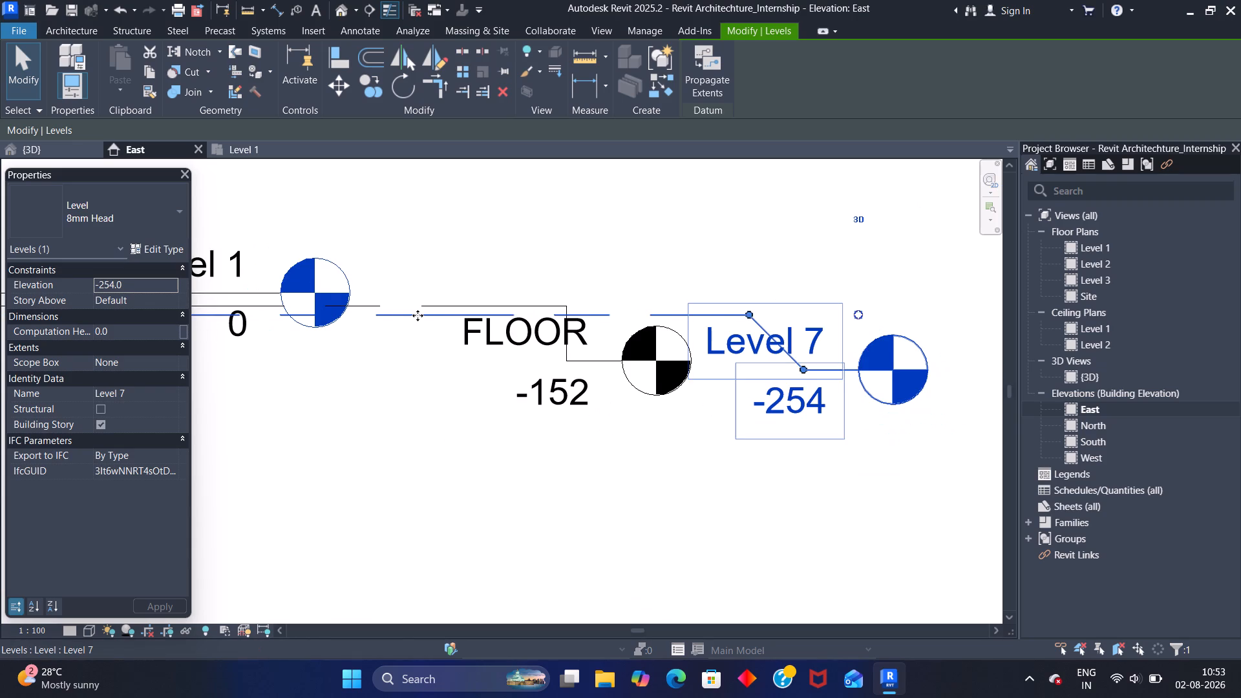
scroll(418, 315, "down", 1)
left_click(439, 344)
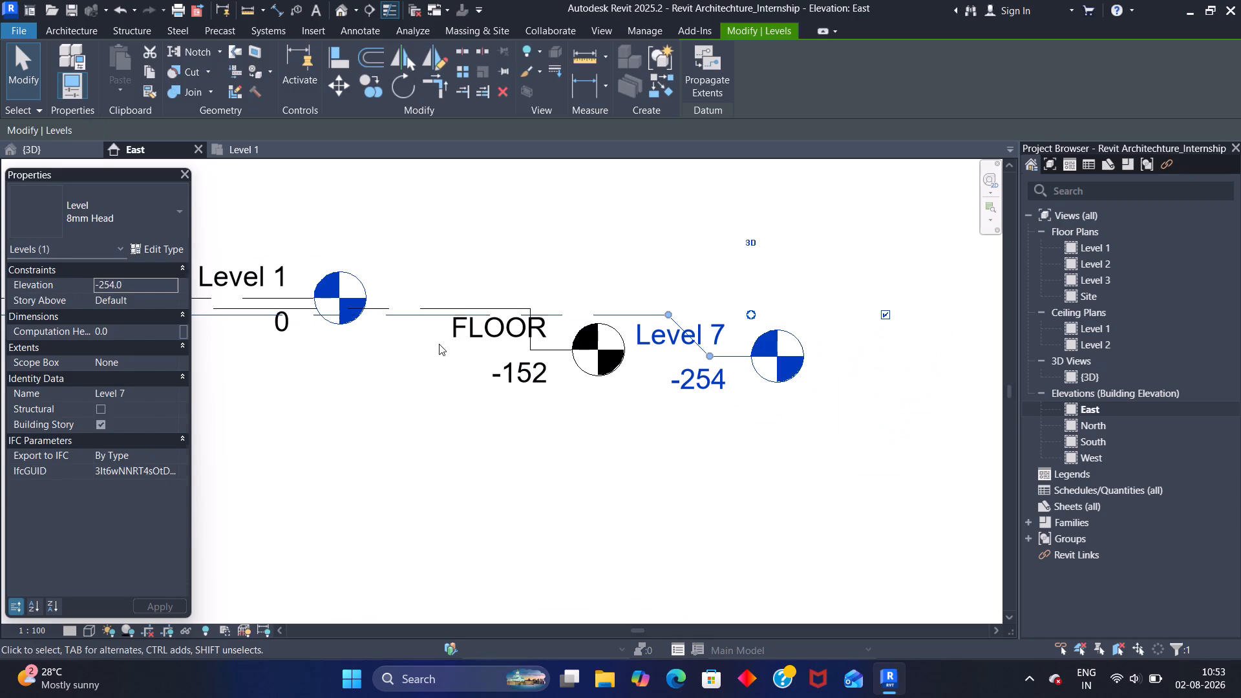
left_click(435, 315)
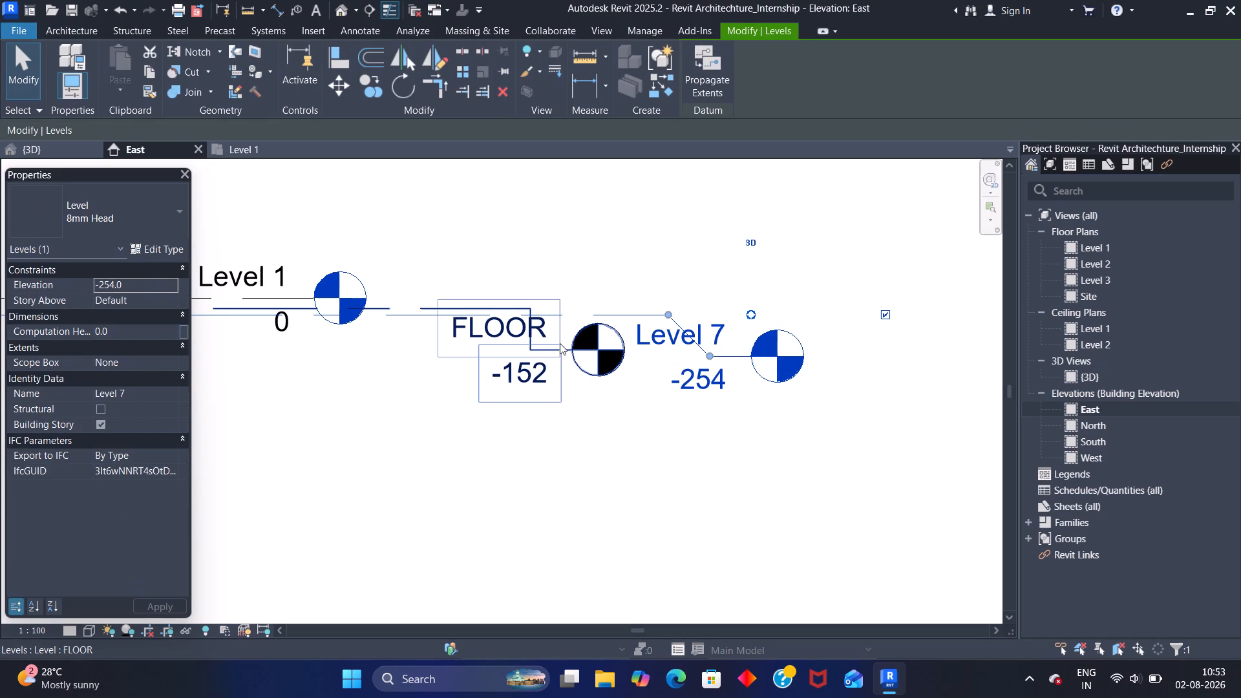
Inspect the FLOOR level's line and elbowed head beside Level 1 and Level 7, then deselect it.
left_click(366, 354)
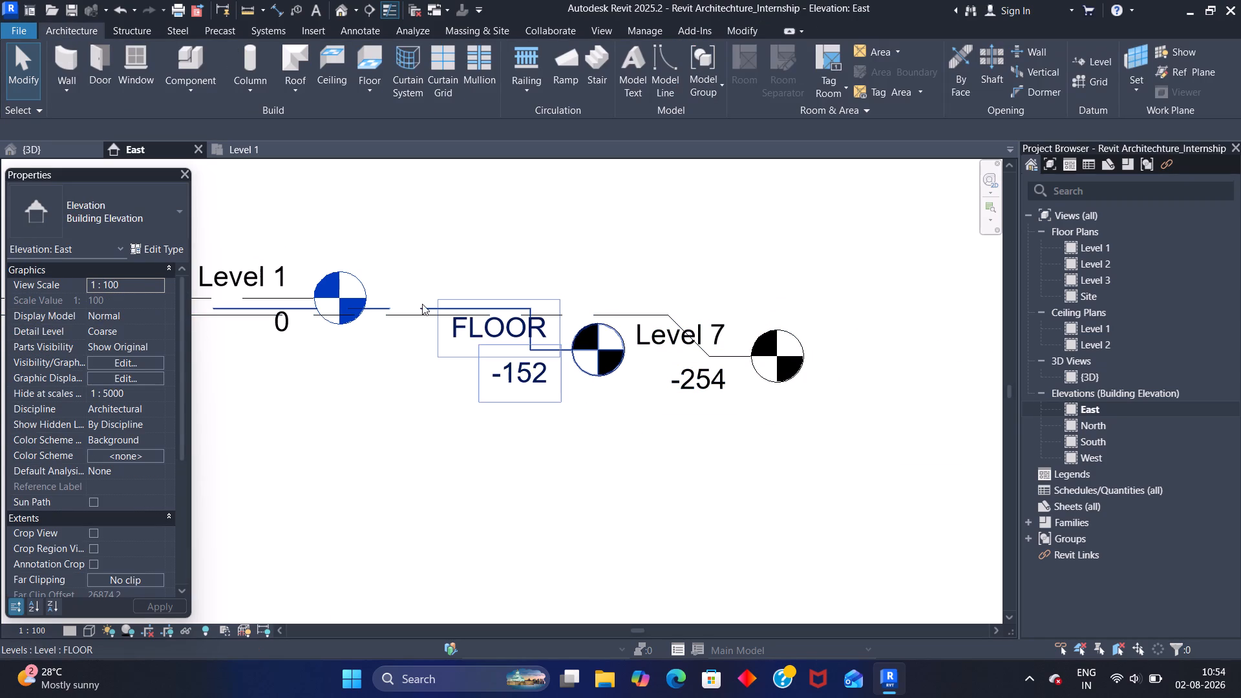
left_click(422, 304)
scroll(529, 330, "up", 13)
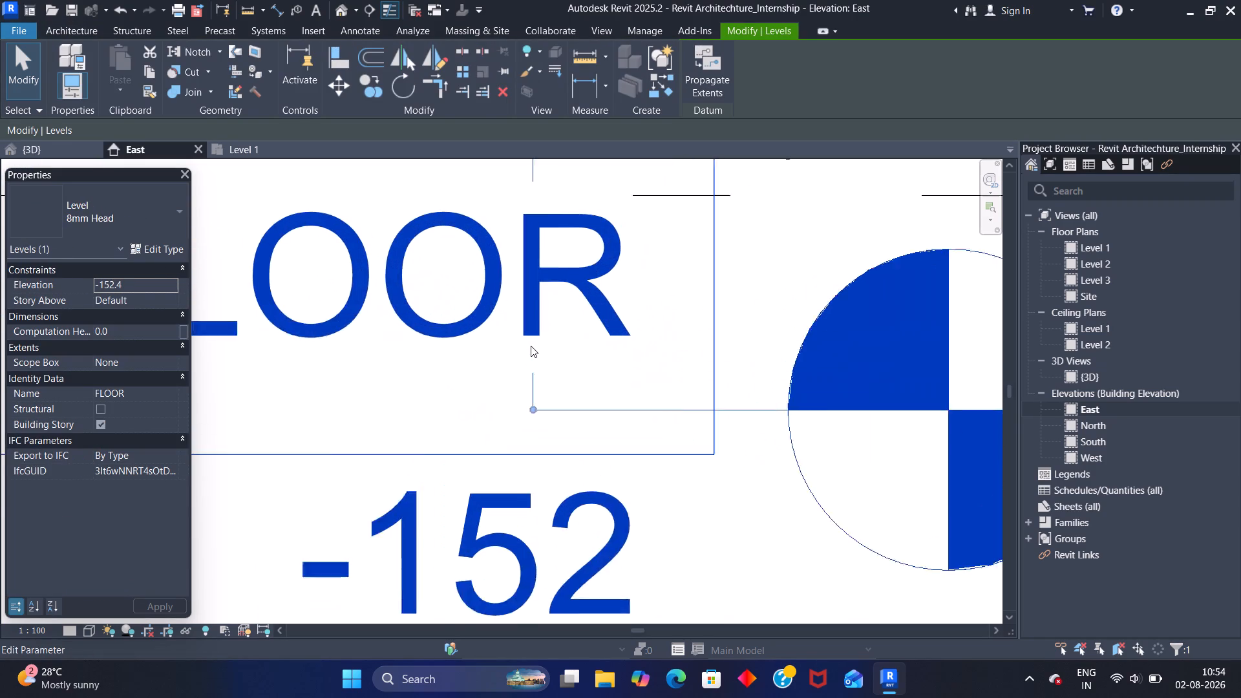
scroll(531, 346, "up", 1)
scroll(531, 346, "down", 11)
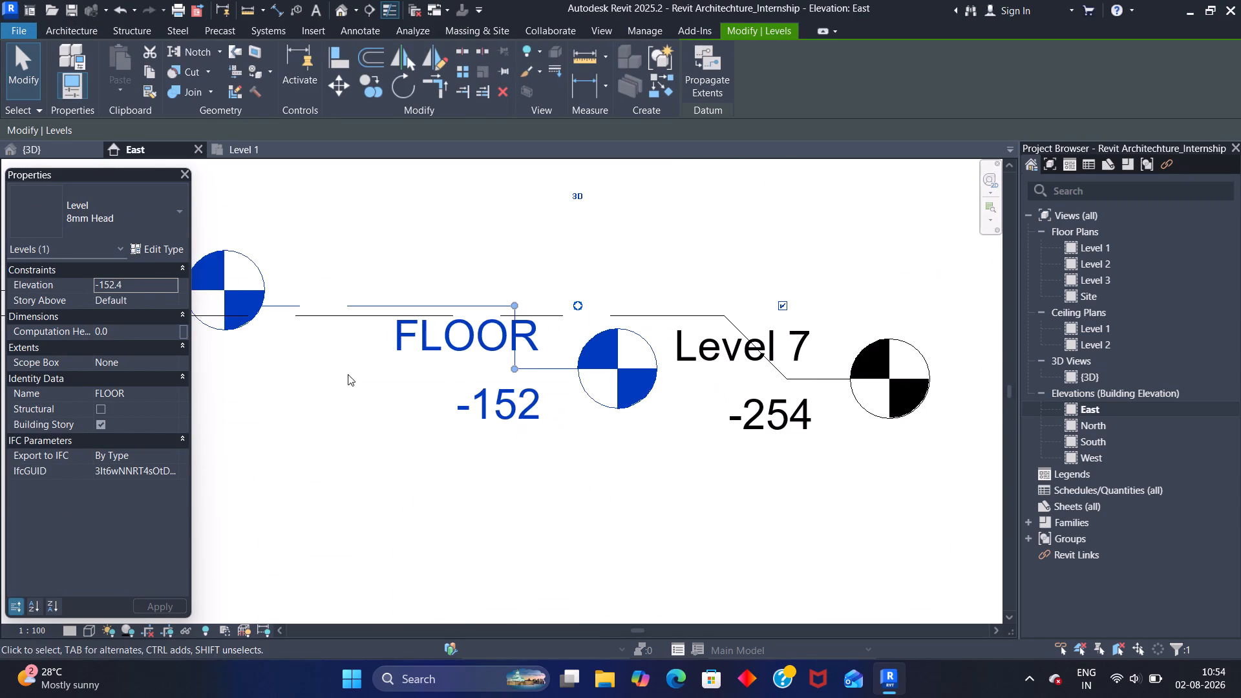
scroll(337, 379, "down", 1)
middle_click_drag(332, 380, 719, 347)
scroll(638, 359, "down", 5)
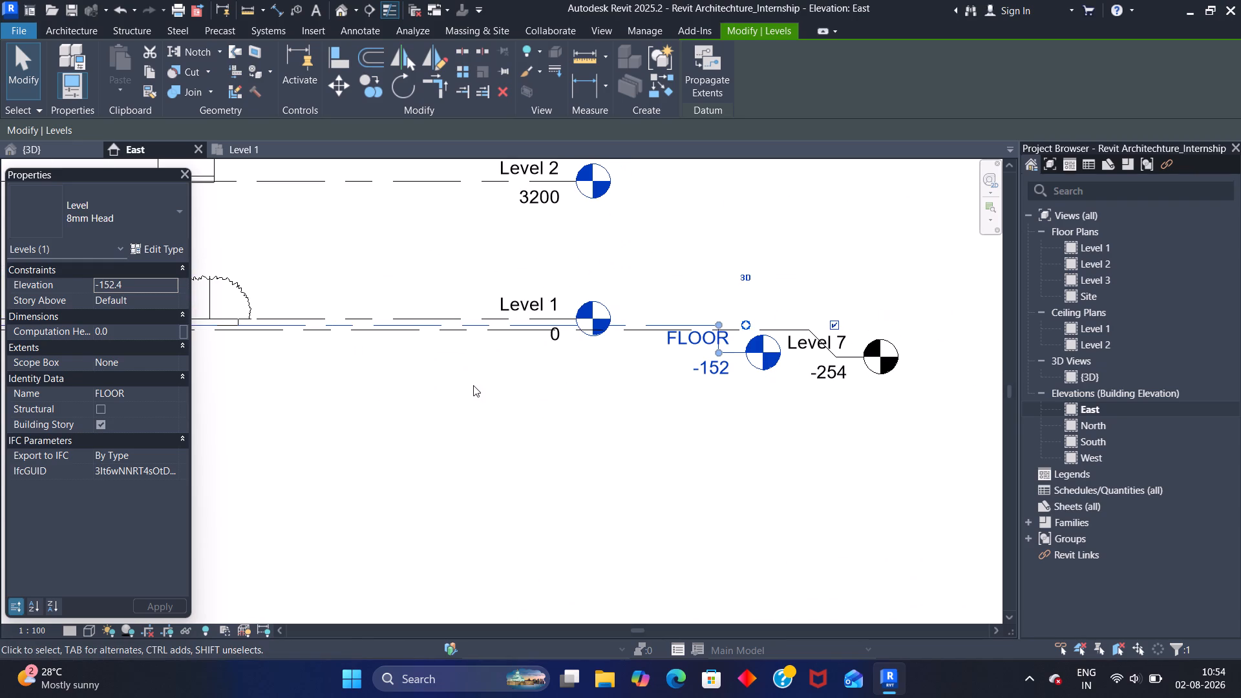
left_click(473, 385)
scroll(428, 373, "down", 1)
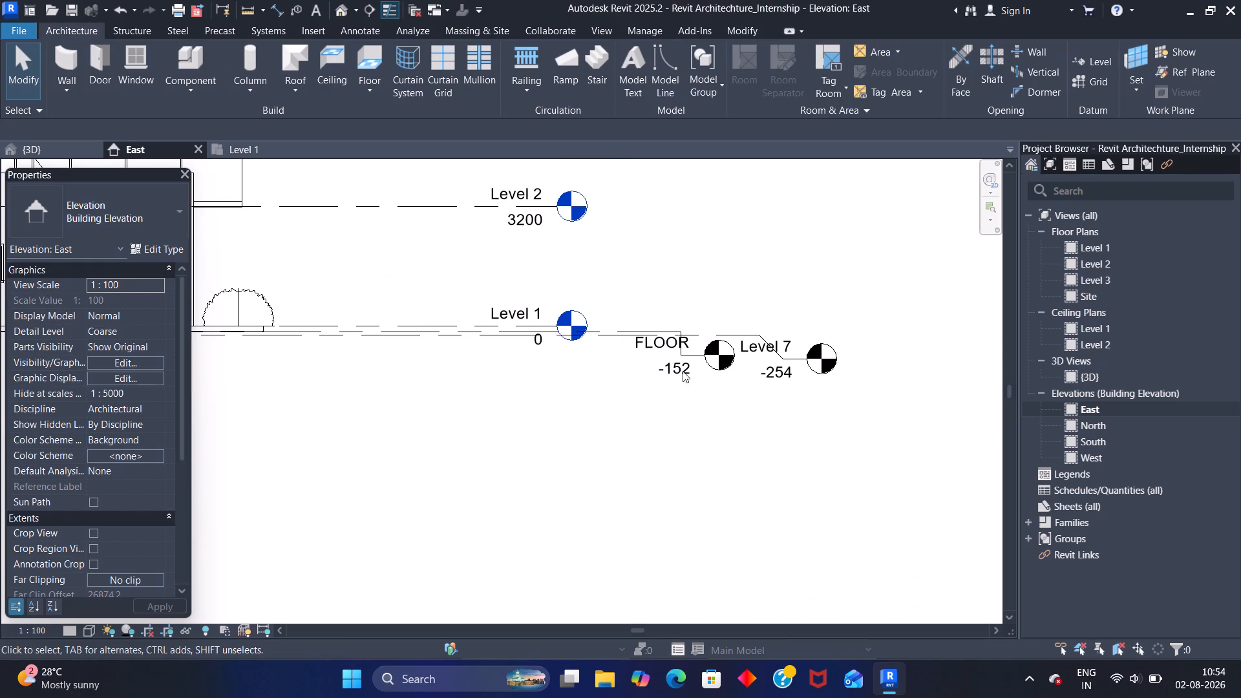
Rename Level 7 as TOPOSOLID and deselect the level.
left_click(487, 335)
scroll(799, 368, "up", 1)
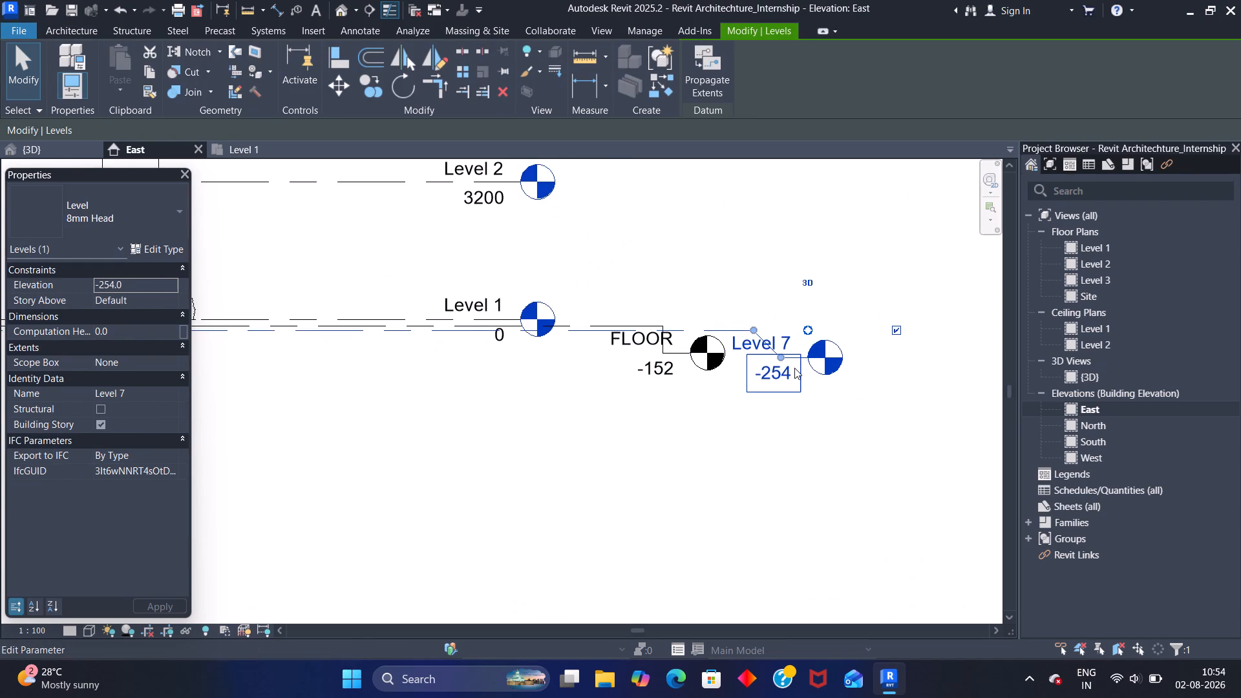
scroll(794, 368, "up", 2)
left_click(781, 332)
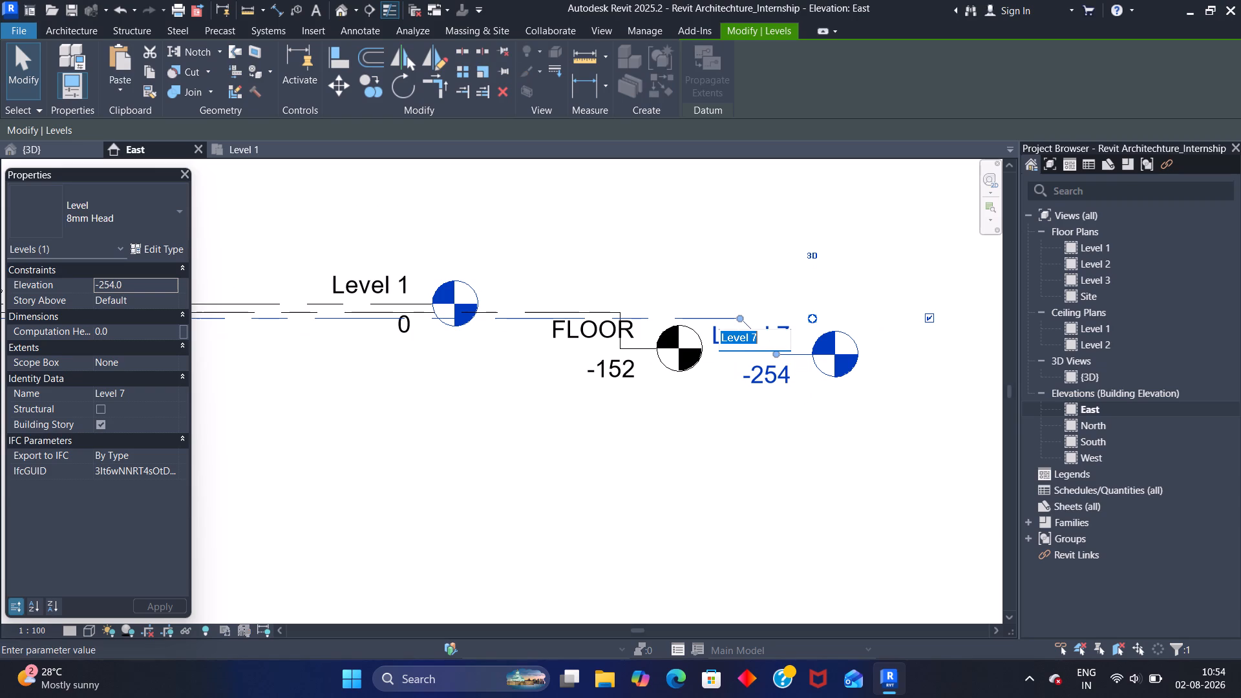
key("t")
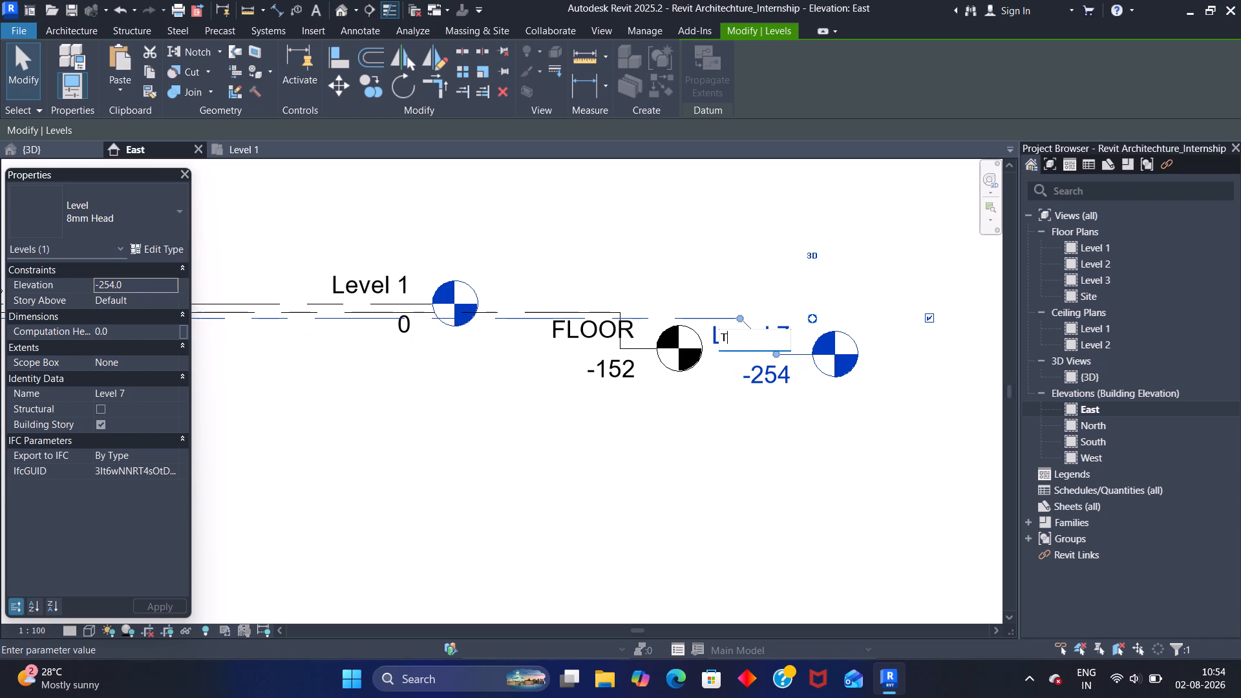
type("OPO")
key("s")
key("o")
type("LID")
key("Return")
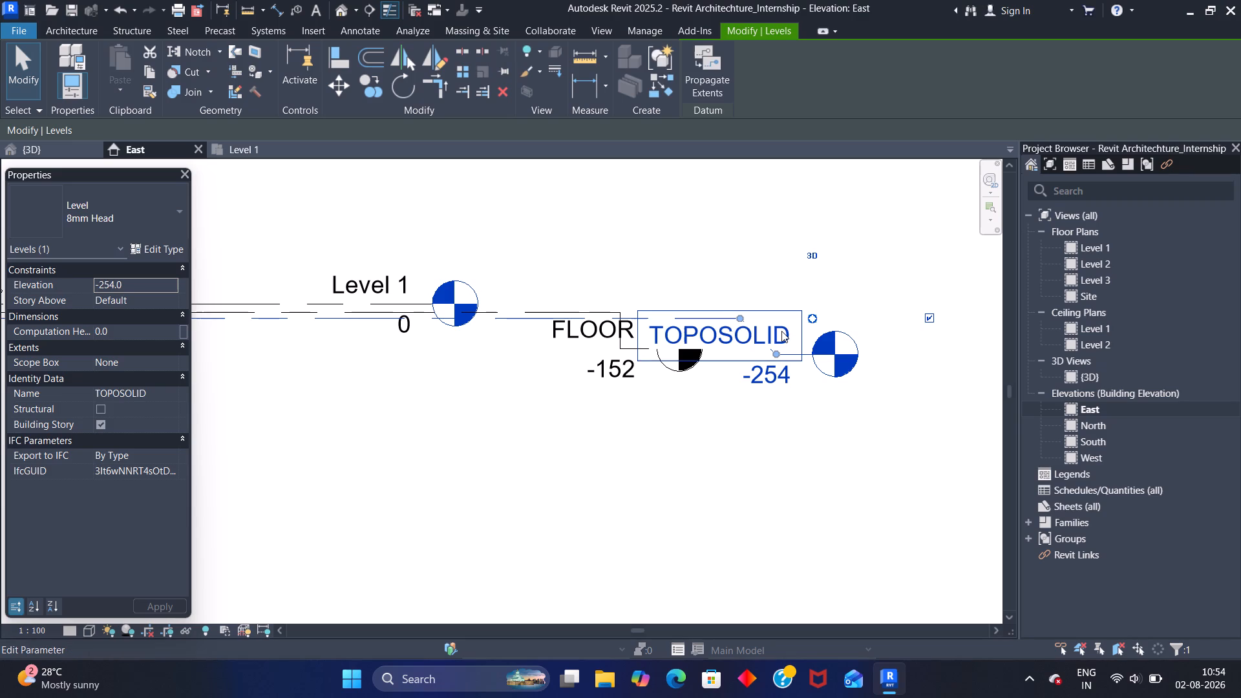
left_click(865, 293)
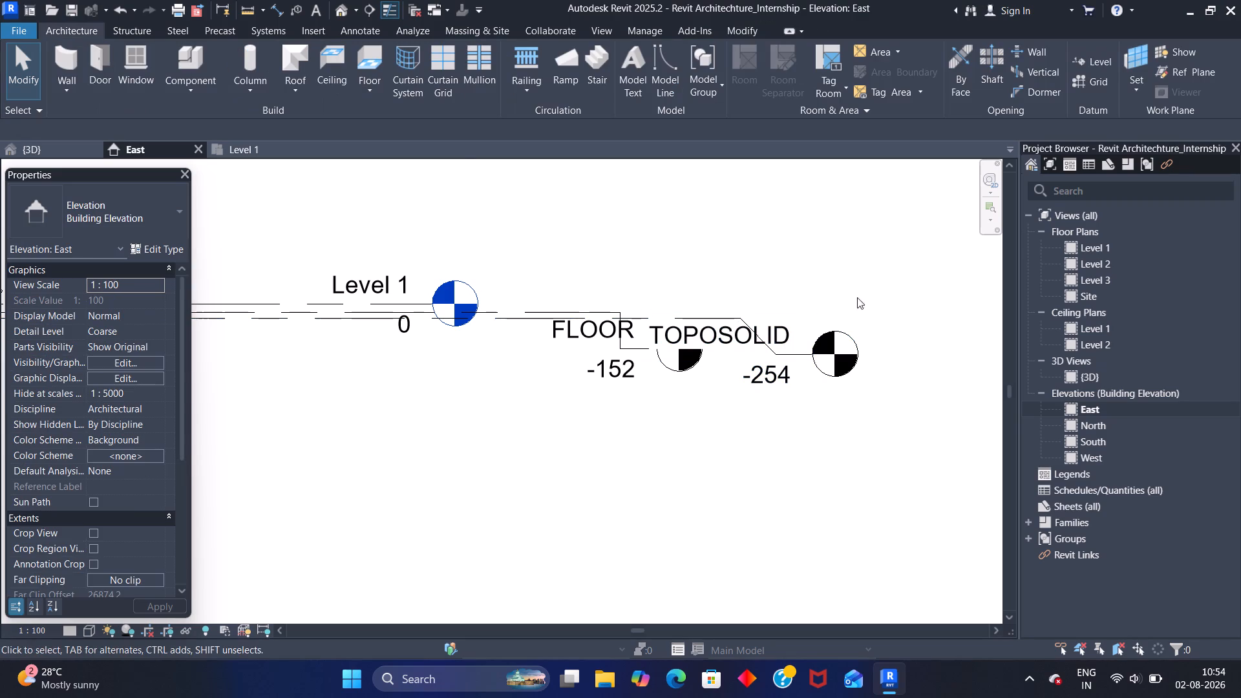
Extend the FLOOR level line outward at its unelbowed end, bringing its head to about the end of the TOPOSOLID line.
scroll(480, 465, "down", 4)
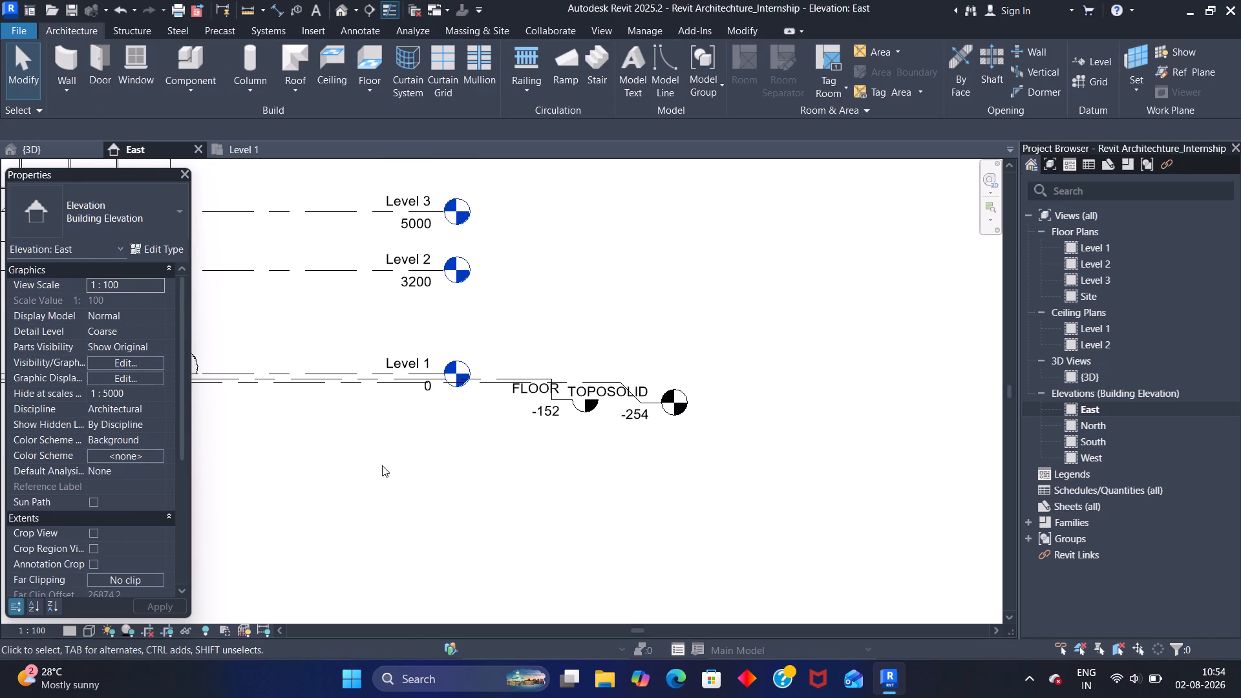
middle_click_drag(357, 460, 756, 417)
middle_click_drag(437, 388, 529, 383)
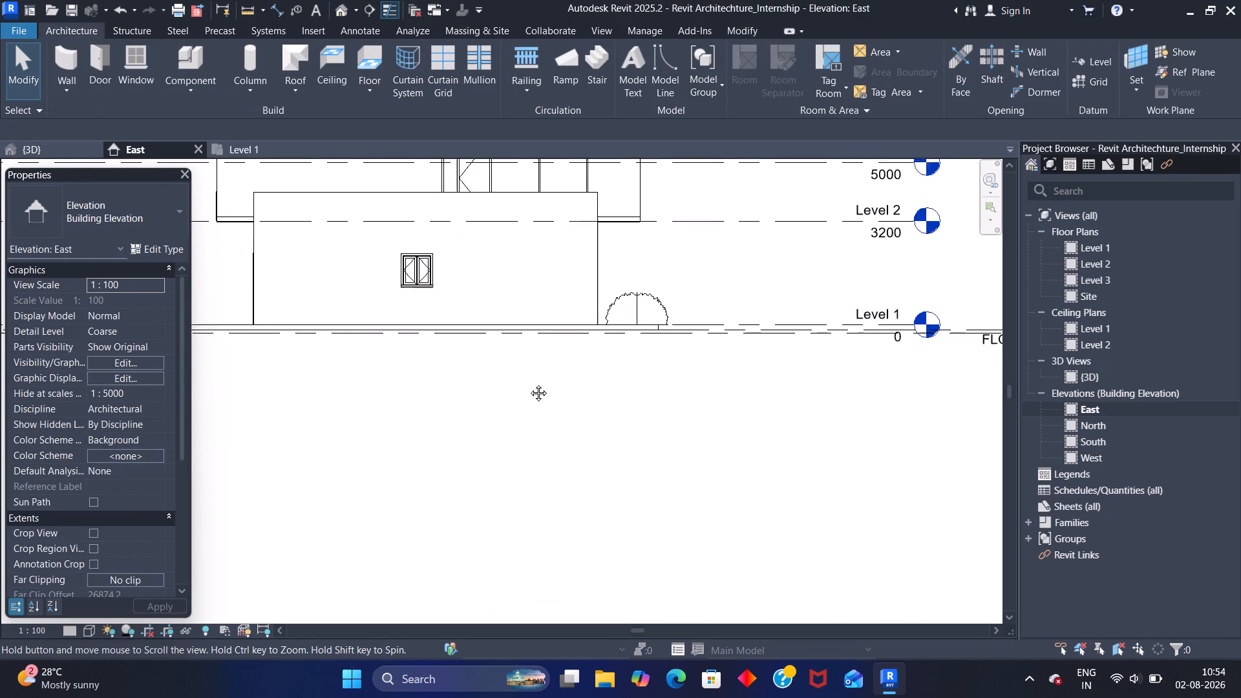
middle_click_drag(529, 383, 628, 401)
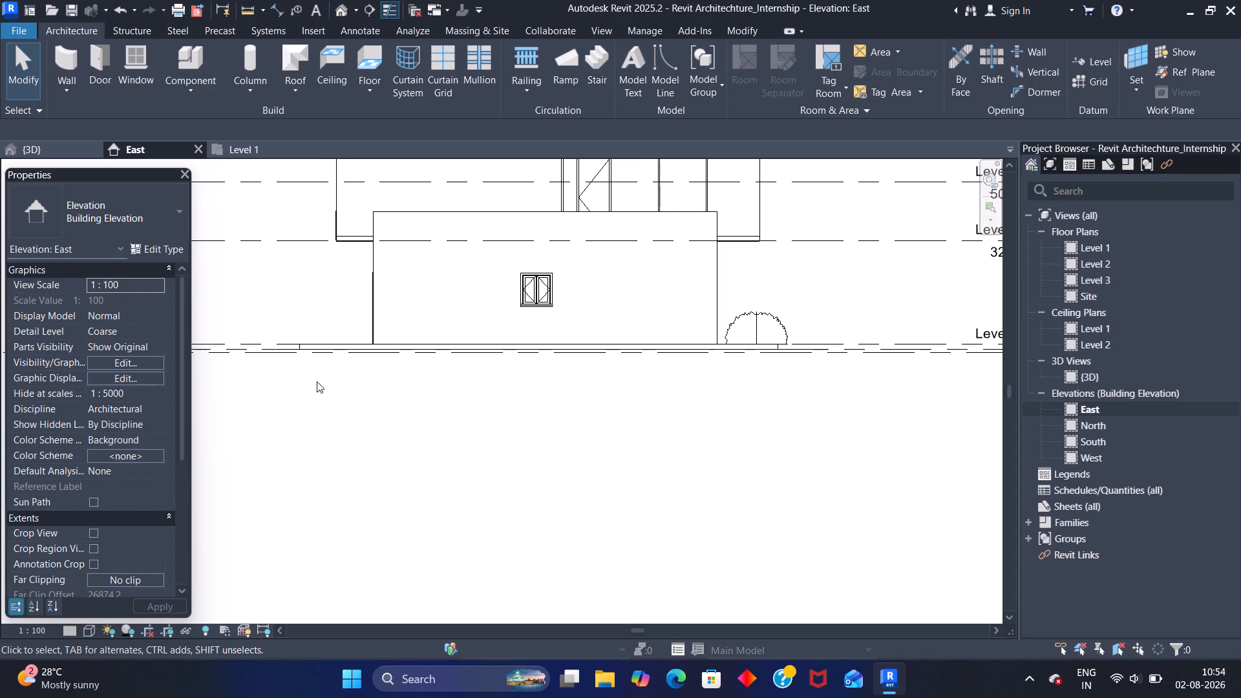
middle_click_drag(418, 397, 482, 409)
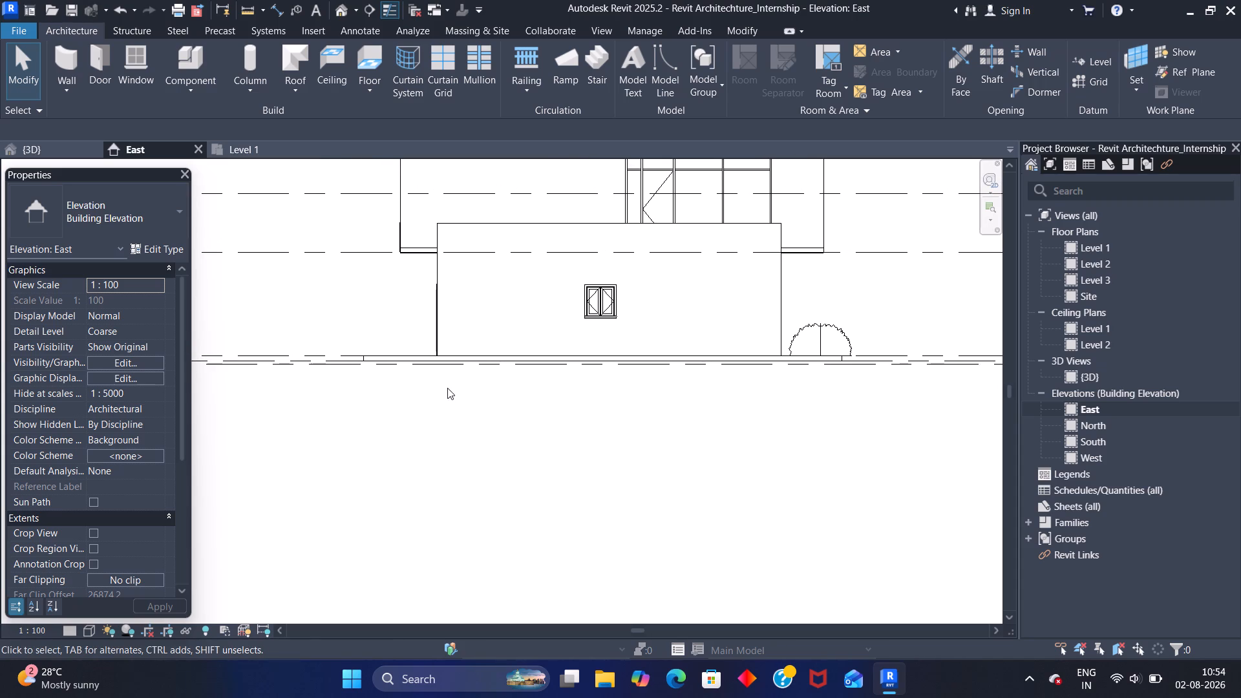
middle_click_drag(268, 392, 508, 392)
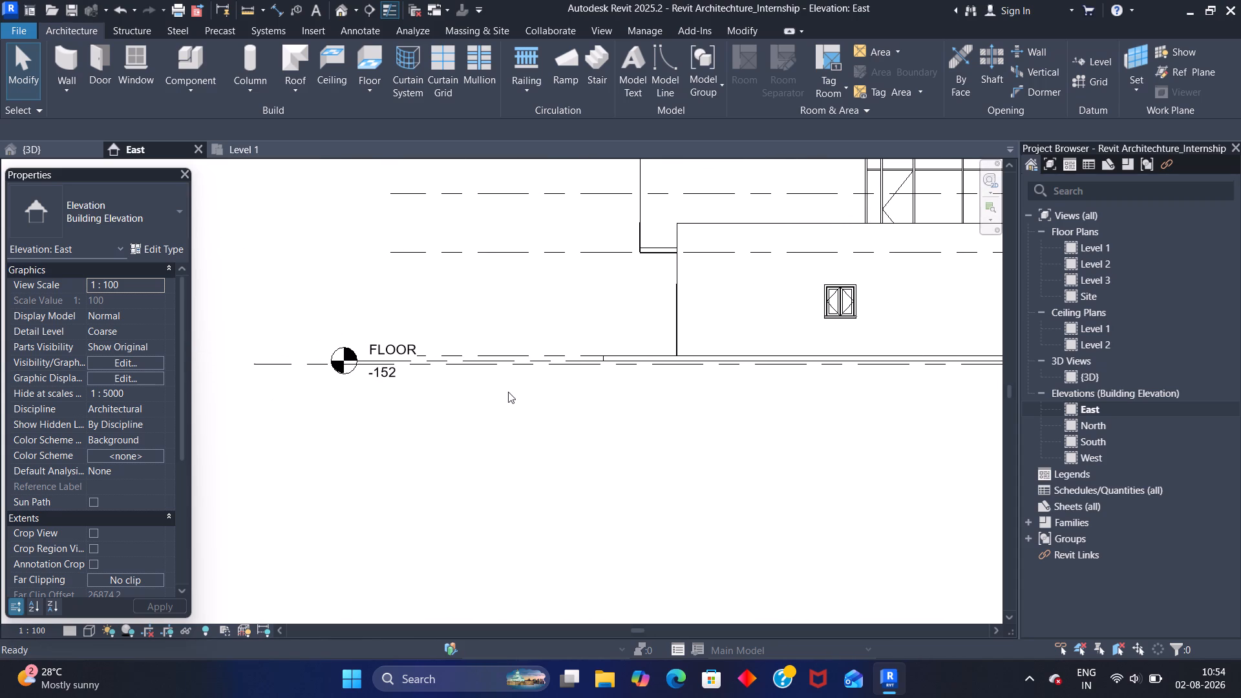
left_click(343, 357)
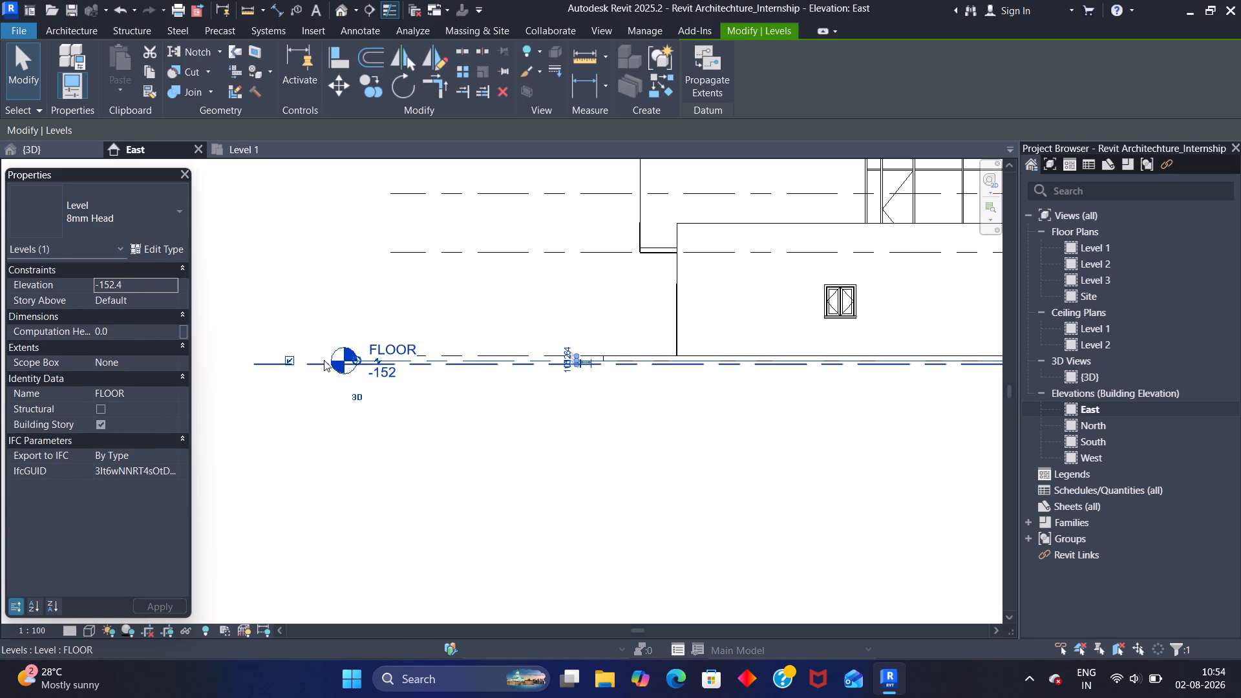
left_click_drag(356, 361, 338, 361)
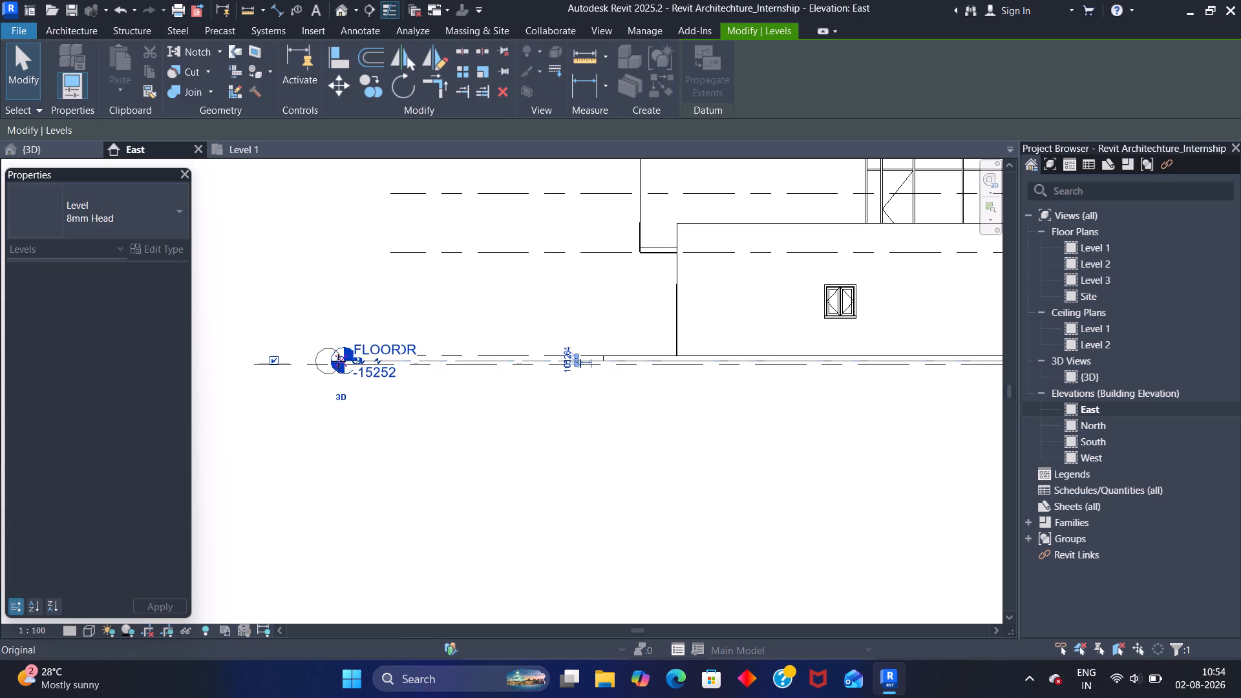
left_click_drag(338, 361, 281, 354)
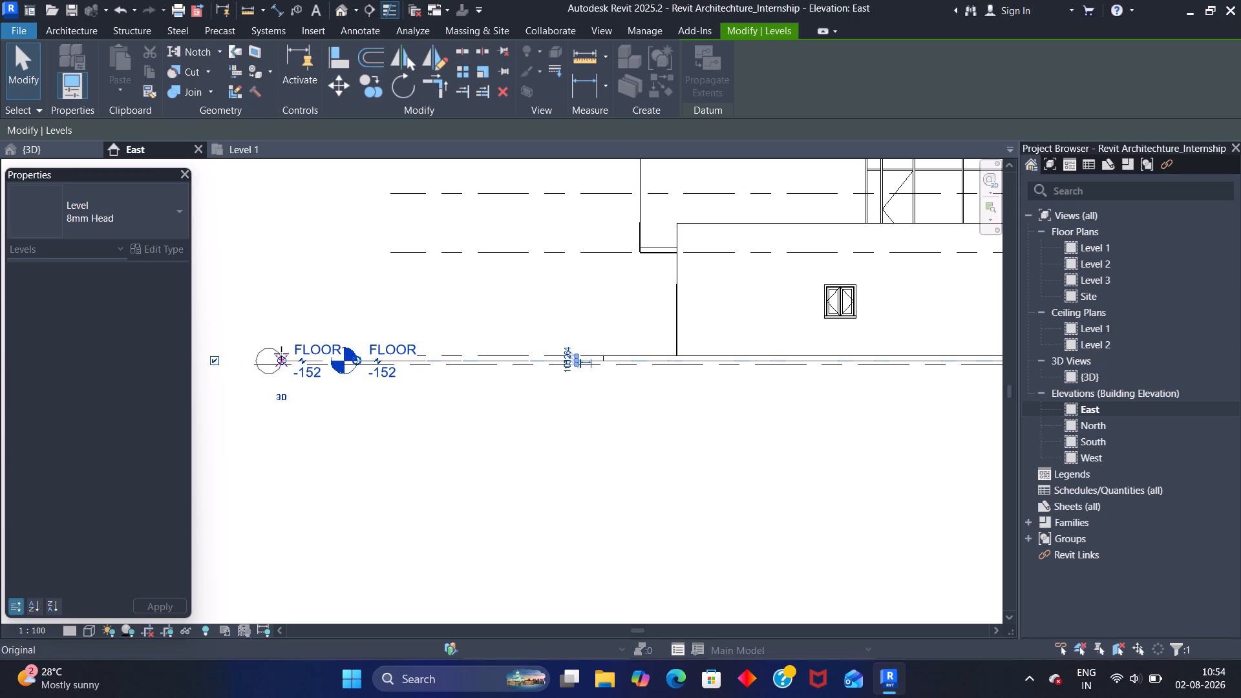
left_click_drag(281, 354, 257, 353)
left_click(264, 293)
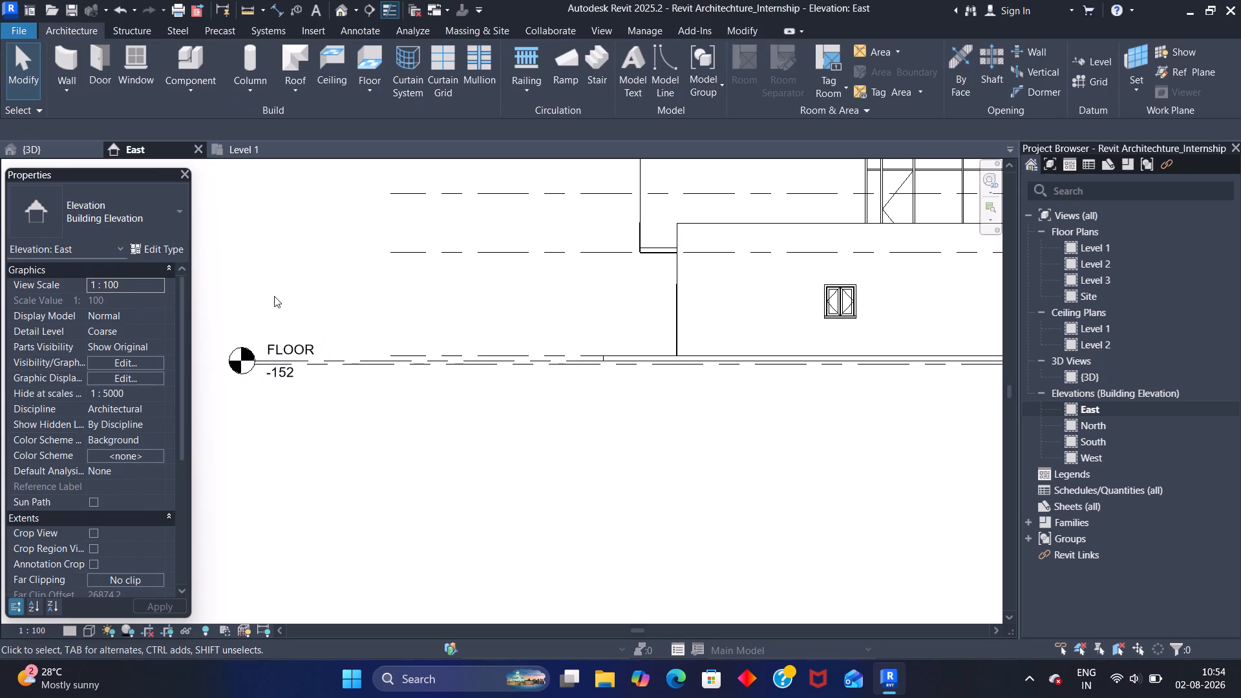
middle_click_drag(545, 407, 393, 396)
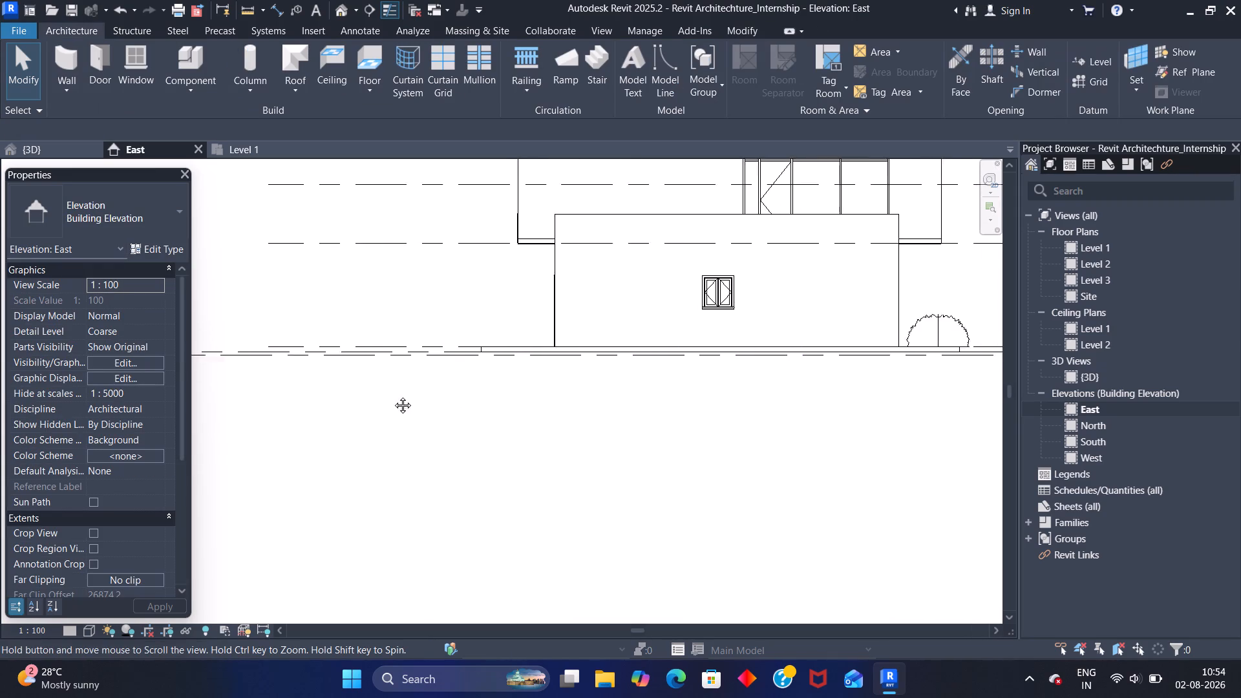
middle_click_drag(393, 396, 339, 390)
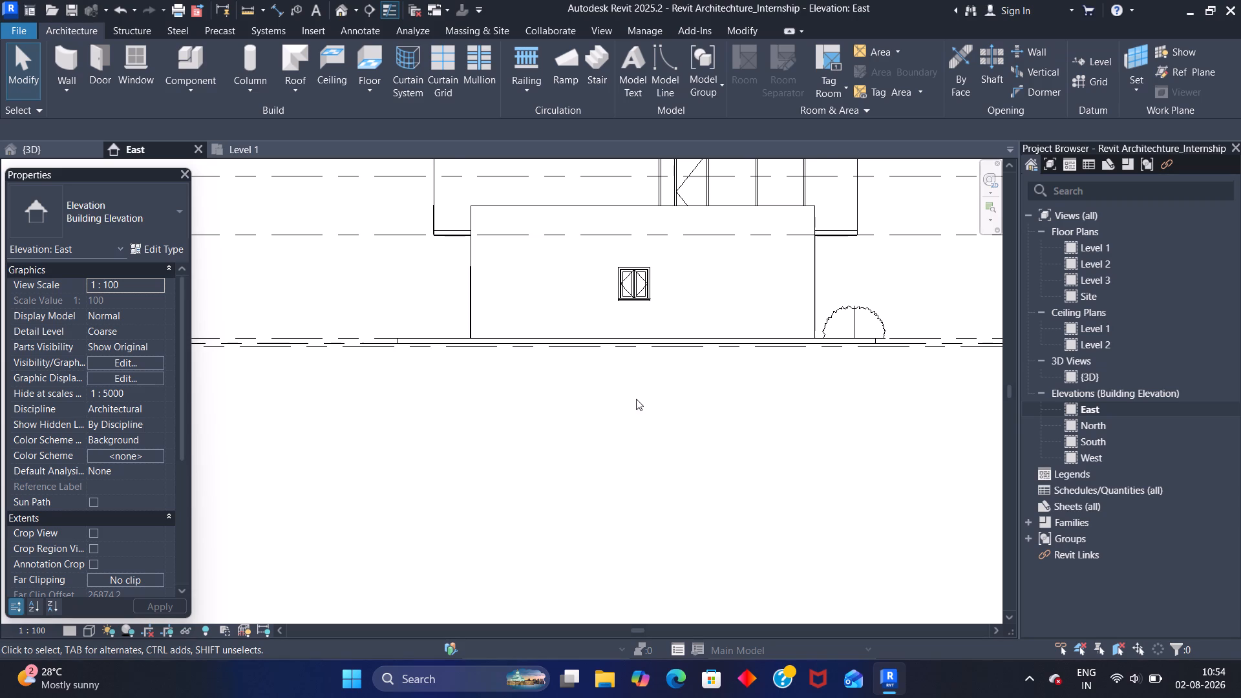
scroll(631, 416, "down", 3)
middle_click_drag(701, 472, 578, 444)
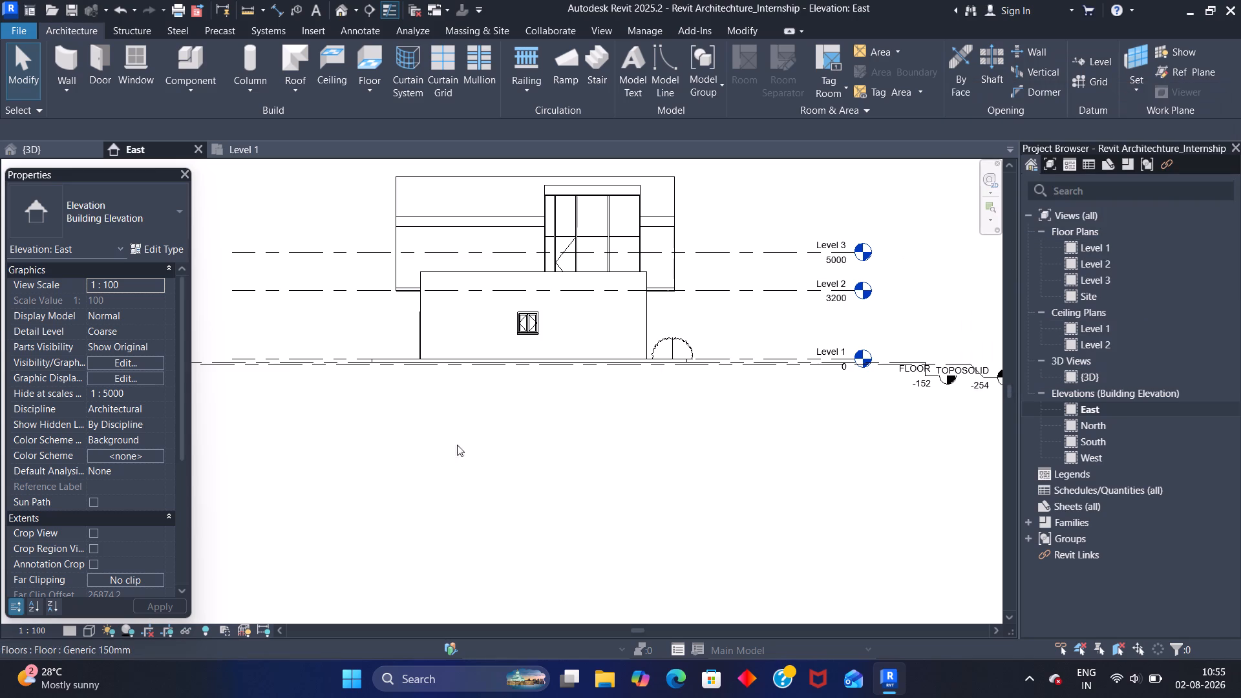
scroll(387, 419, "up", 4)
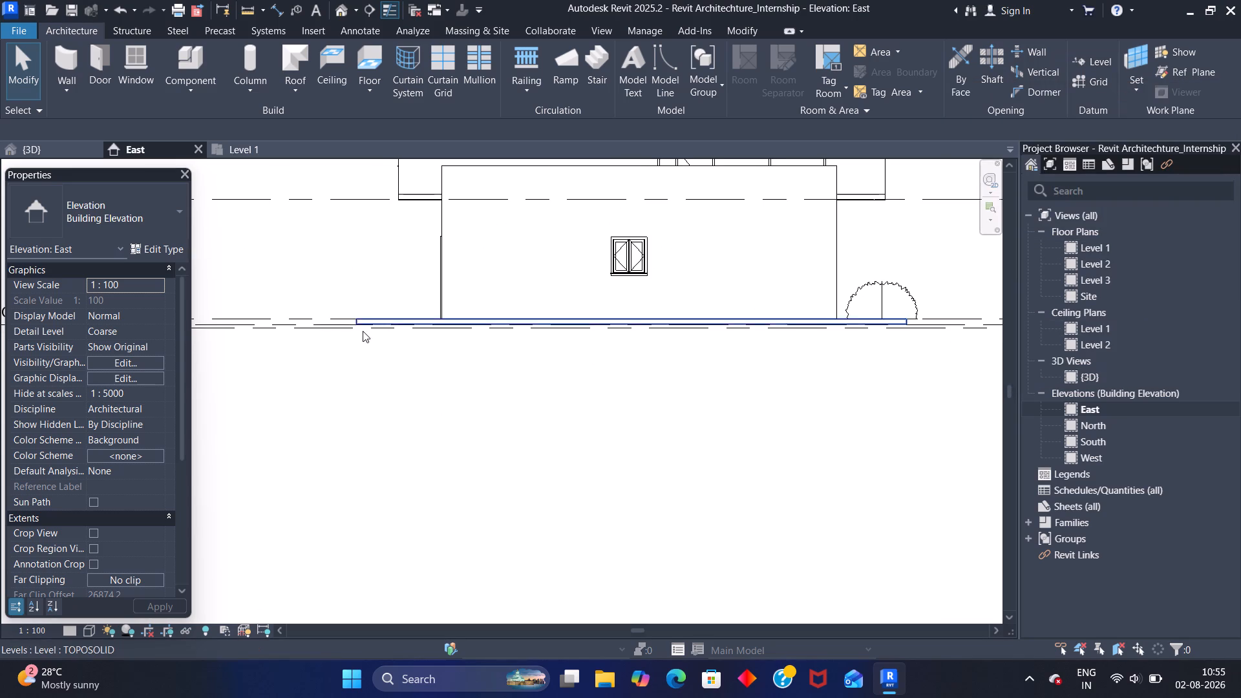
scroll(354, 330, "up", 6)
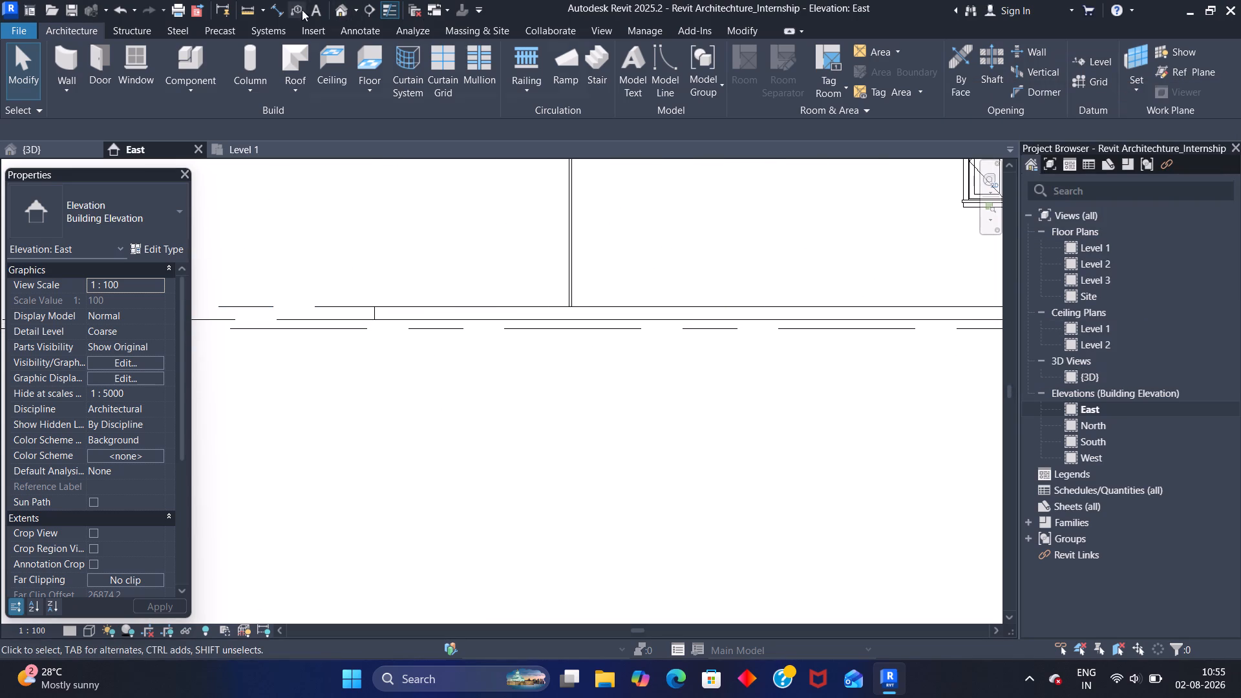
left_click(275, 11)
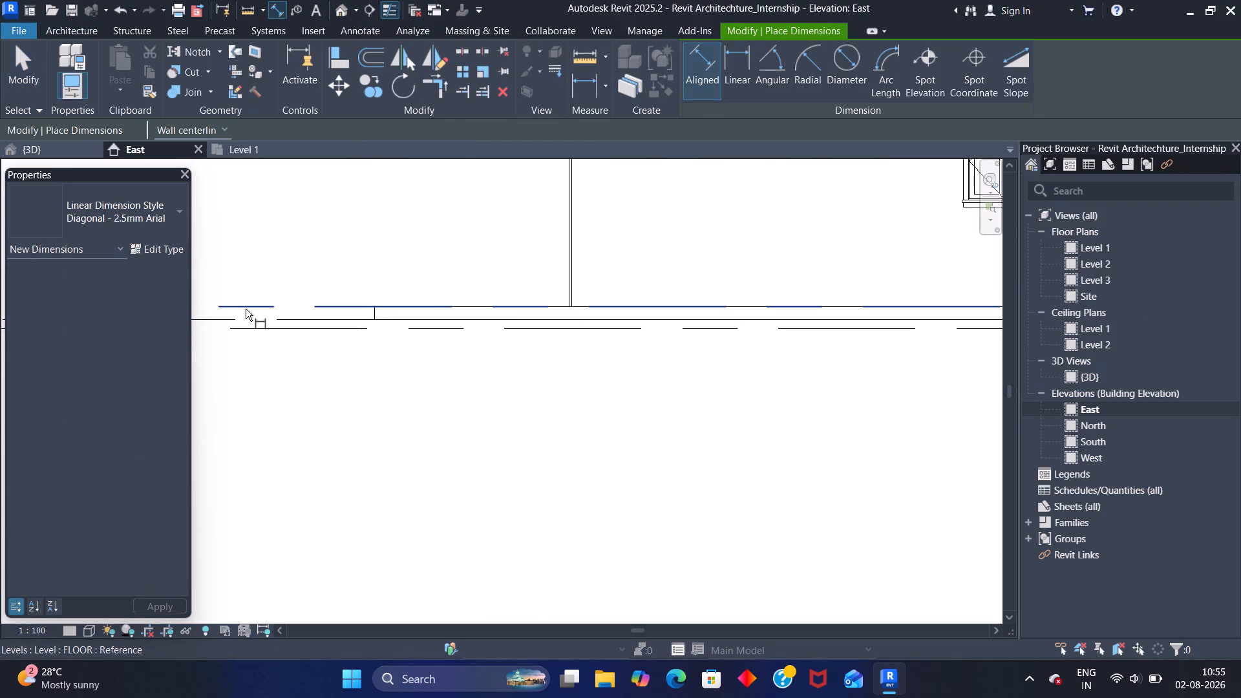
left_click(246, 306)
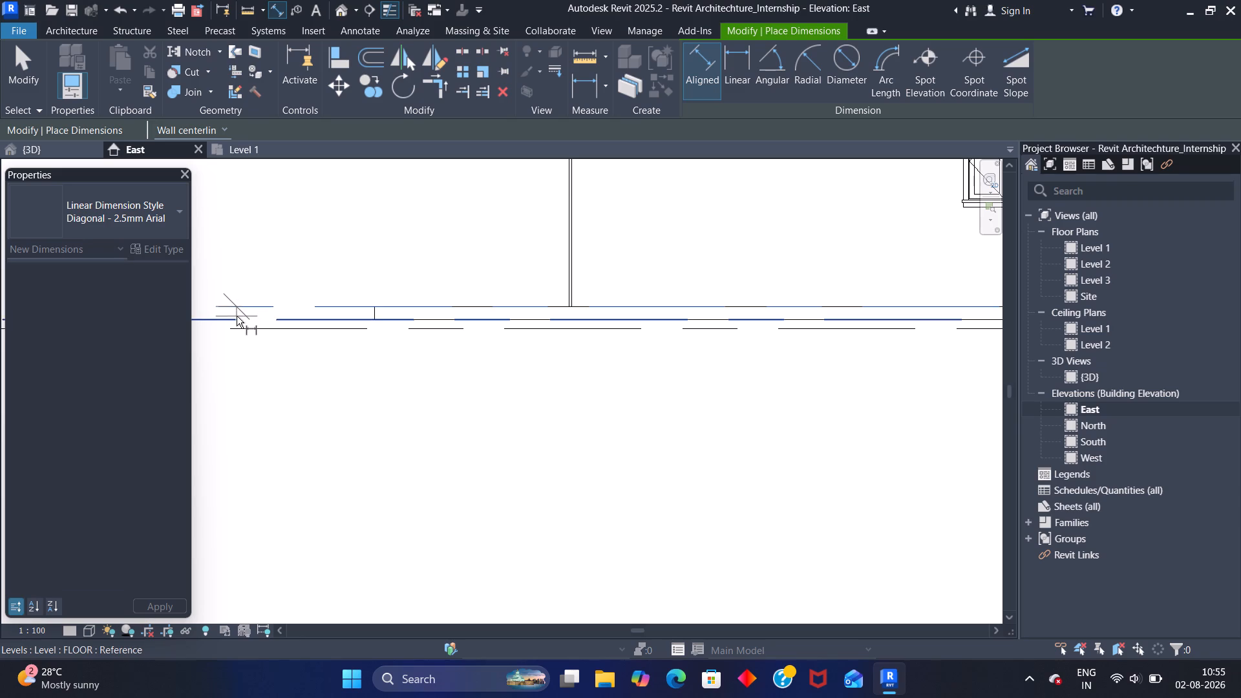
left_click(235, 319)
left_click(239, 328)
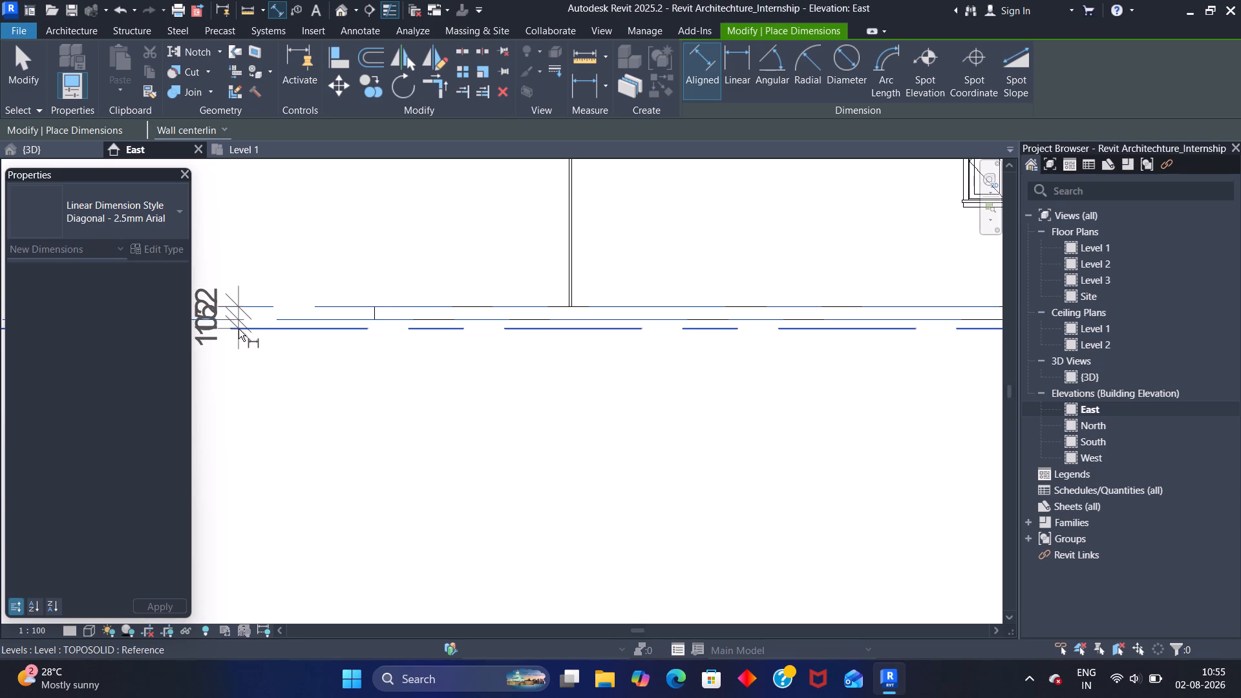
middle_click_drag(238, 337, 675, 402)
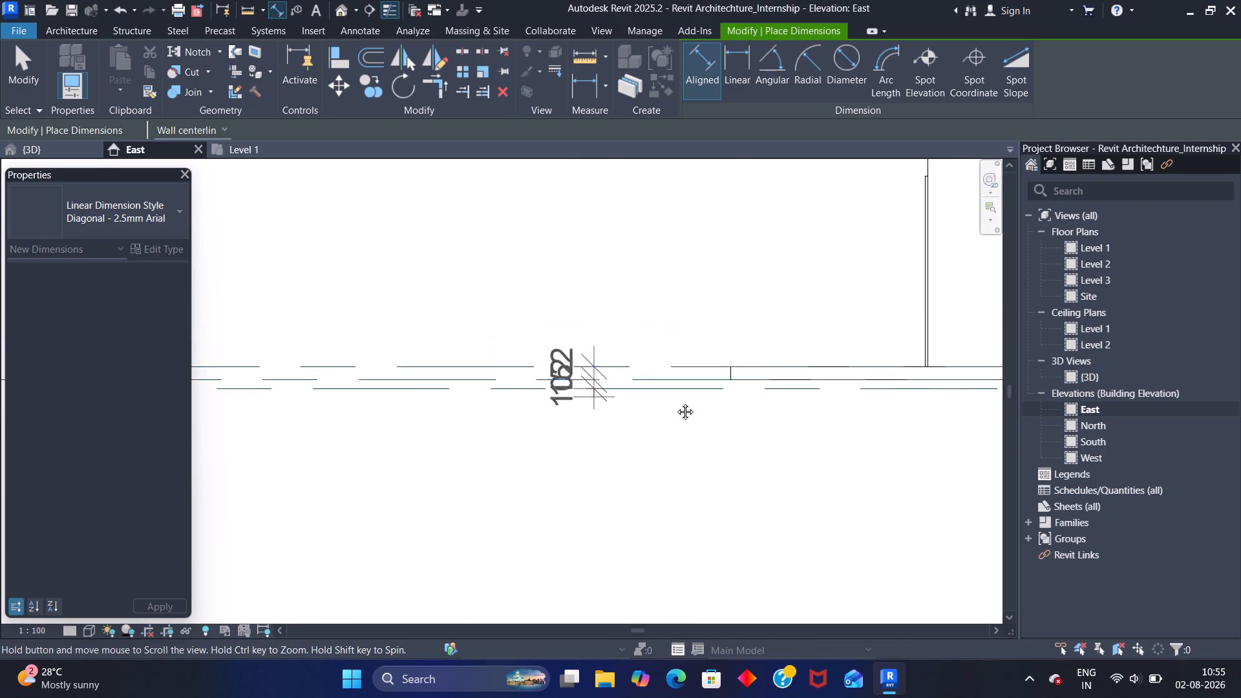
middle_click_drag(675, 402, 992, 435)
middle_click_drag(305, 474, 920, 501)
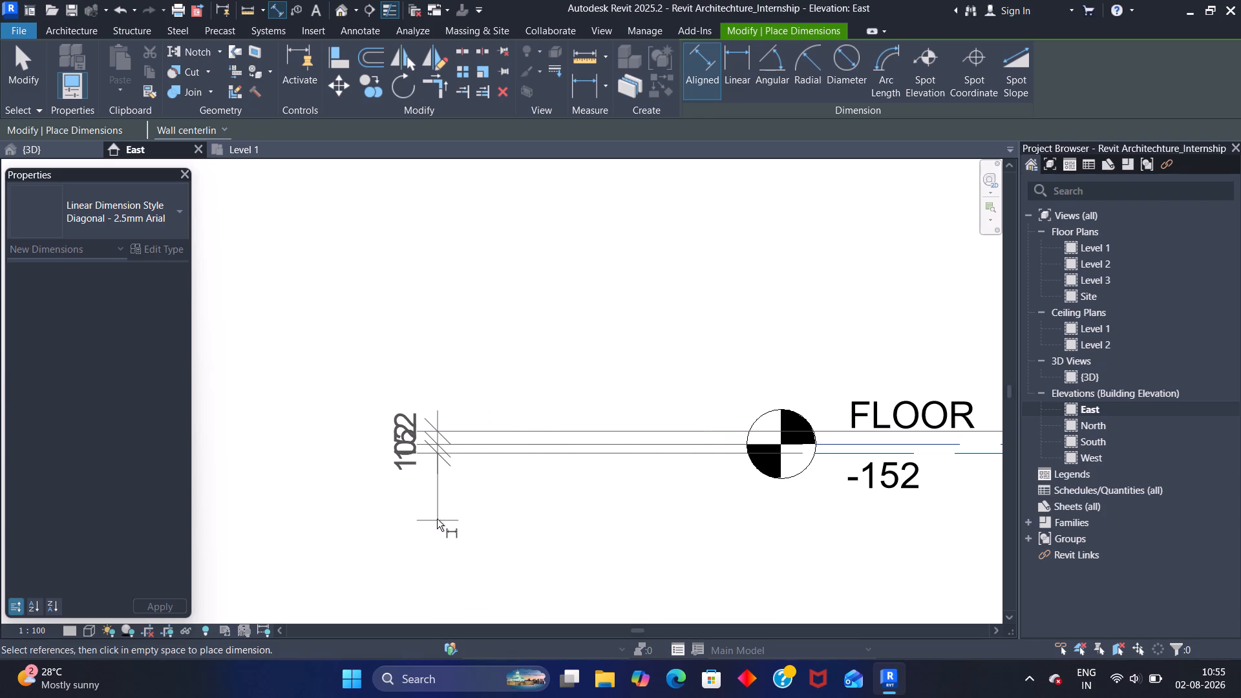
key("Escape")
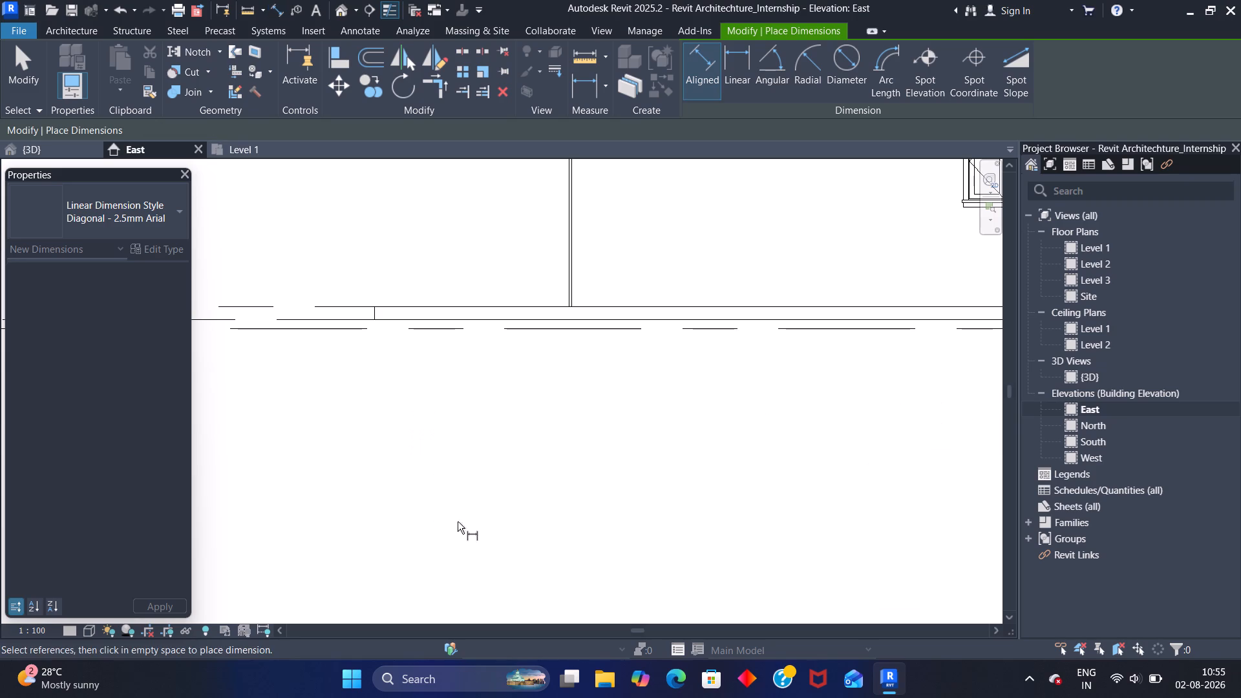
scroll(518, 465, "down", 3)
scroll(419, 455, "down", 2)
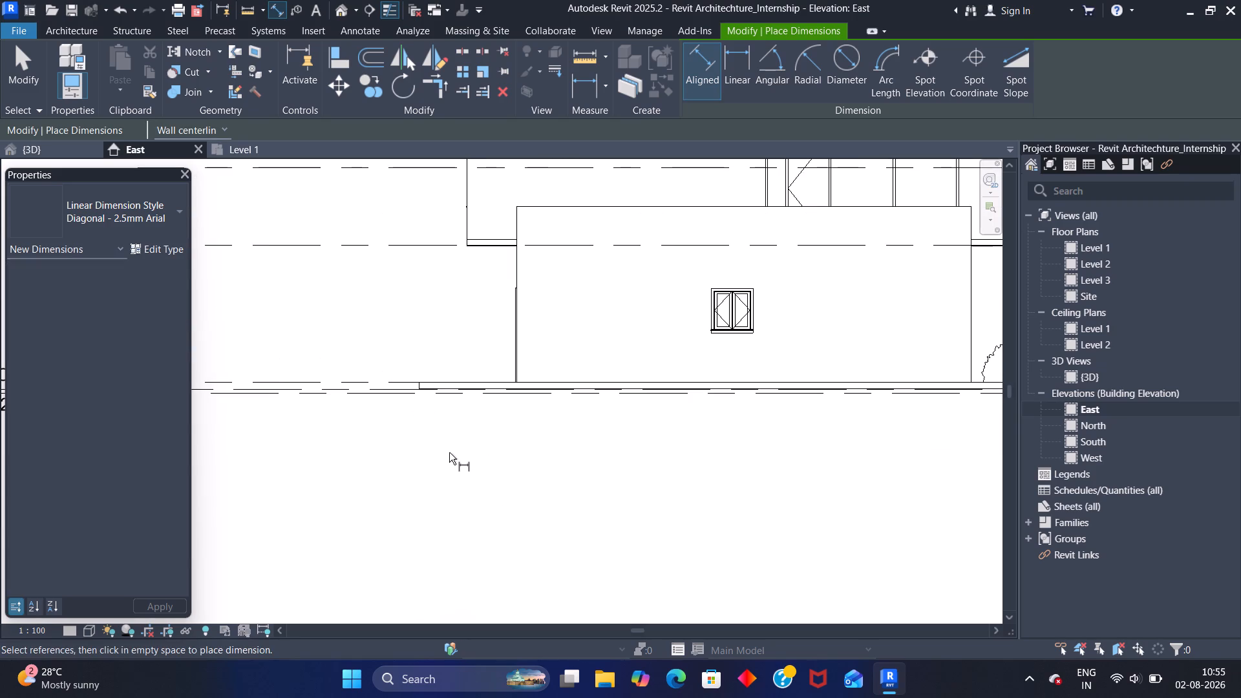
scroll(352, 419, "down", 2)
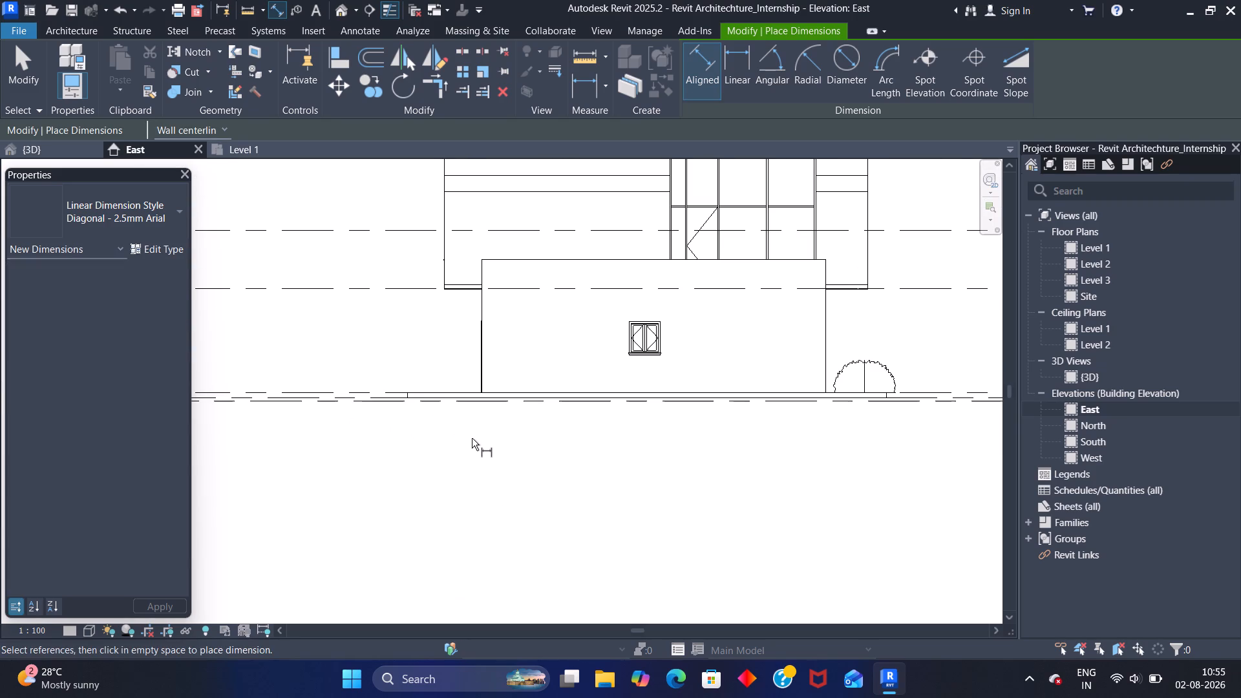
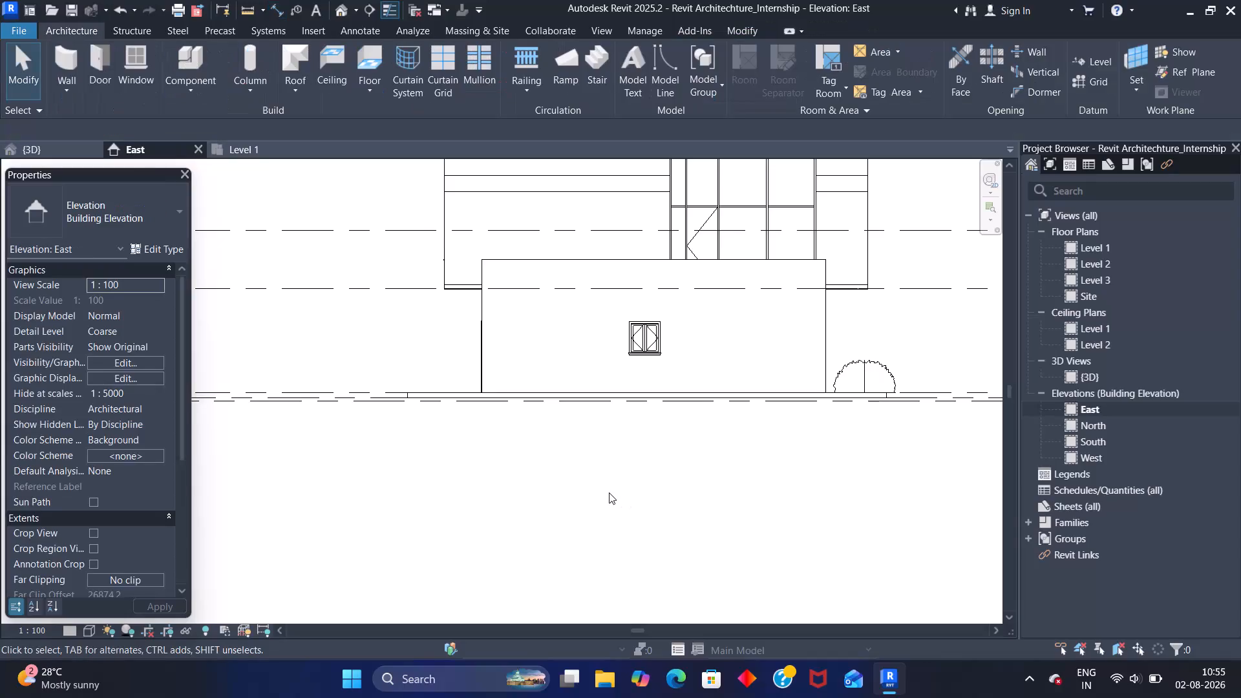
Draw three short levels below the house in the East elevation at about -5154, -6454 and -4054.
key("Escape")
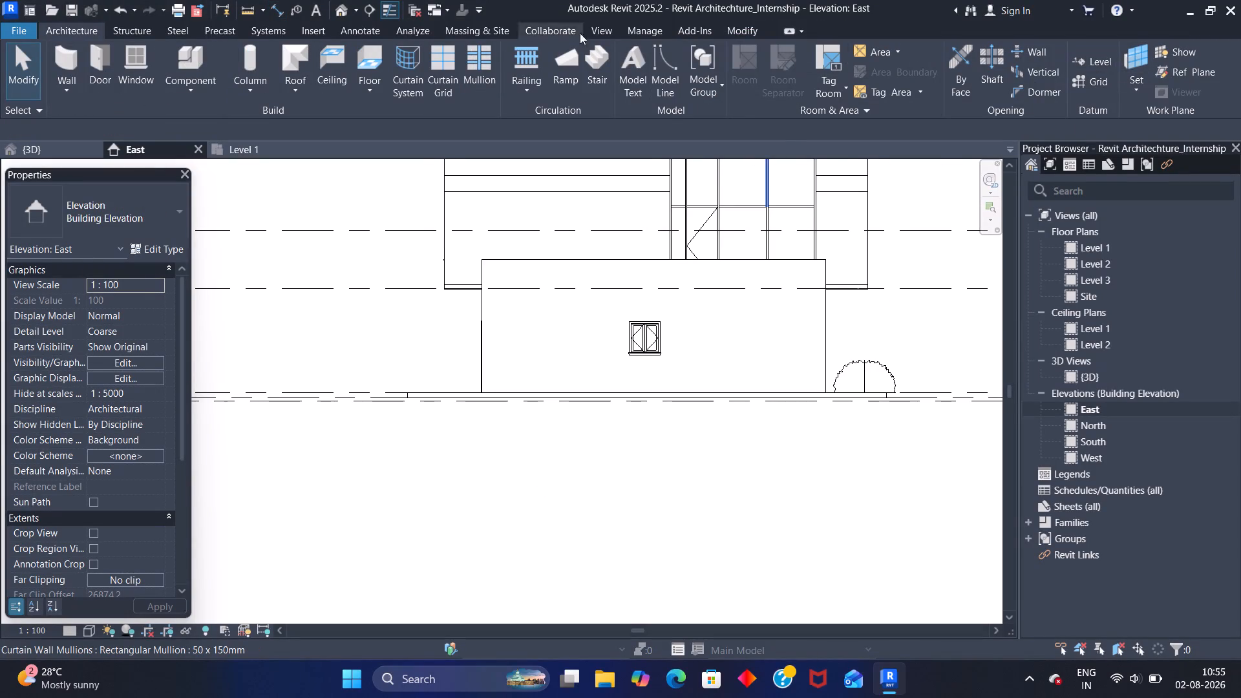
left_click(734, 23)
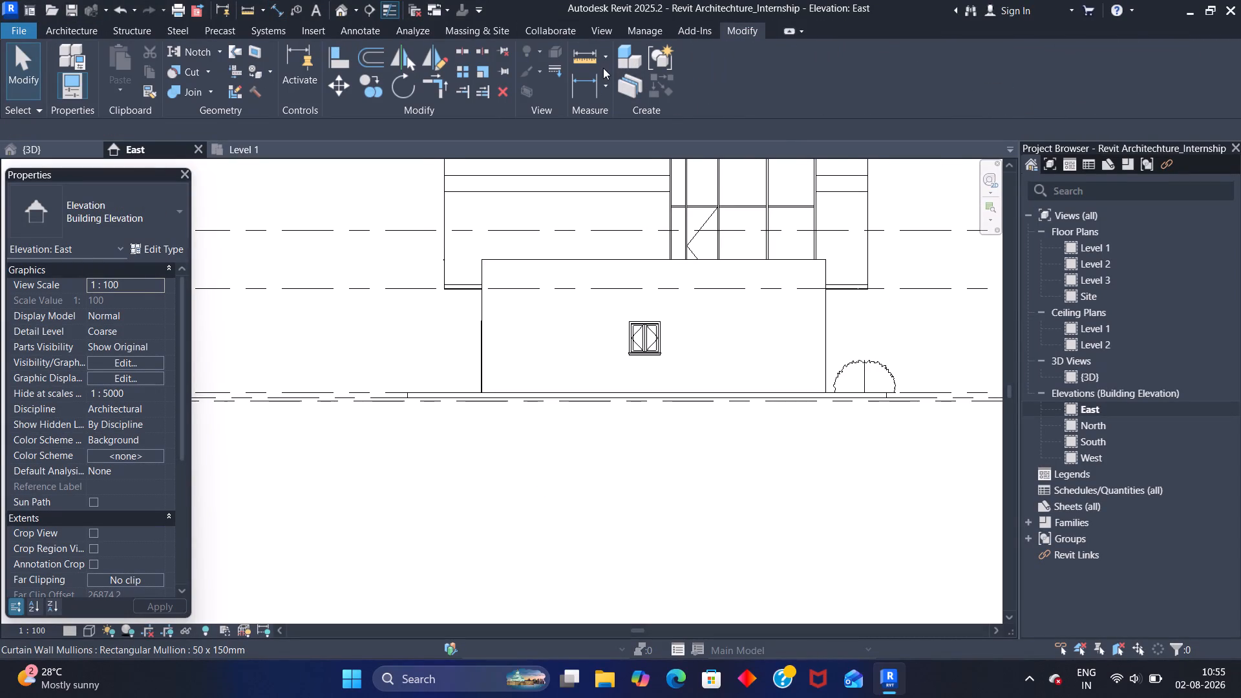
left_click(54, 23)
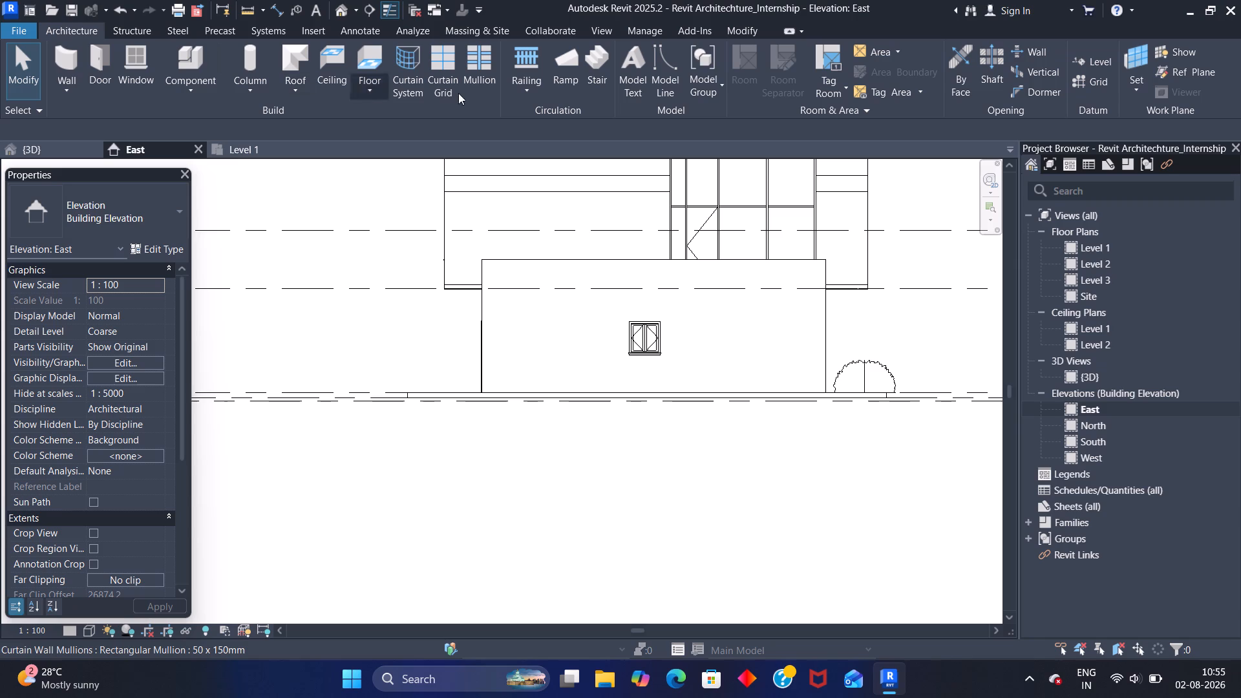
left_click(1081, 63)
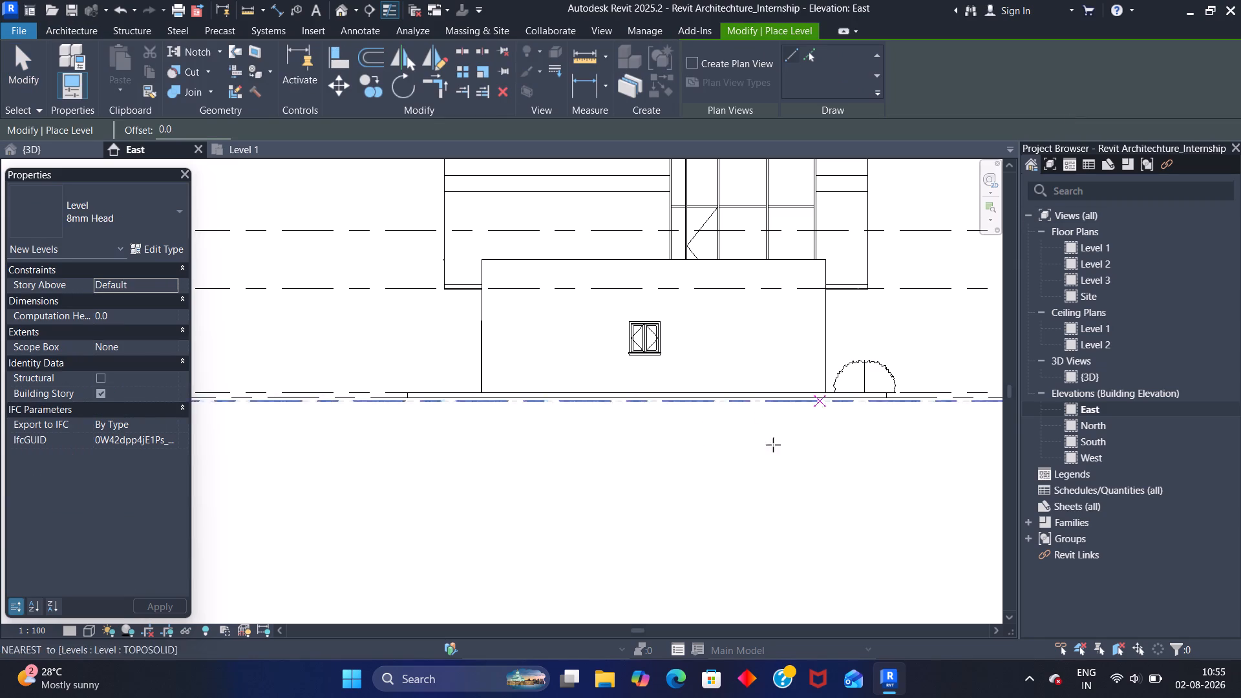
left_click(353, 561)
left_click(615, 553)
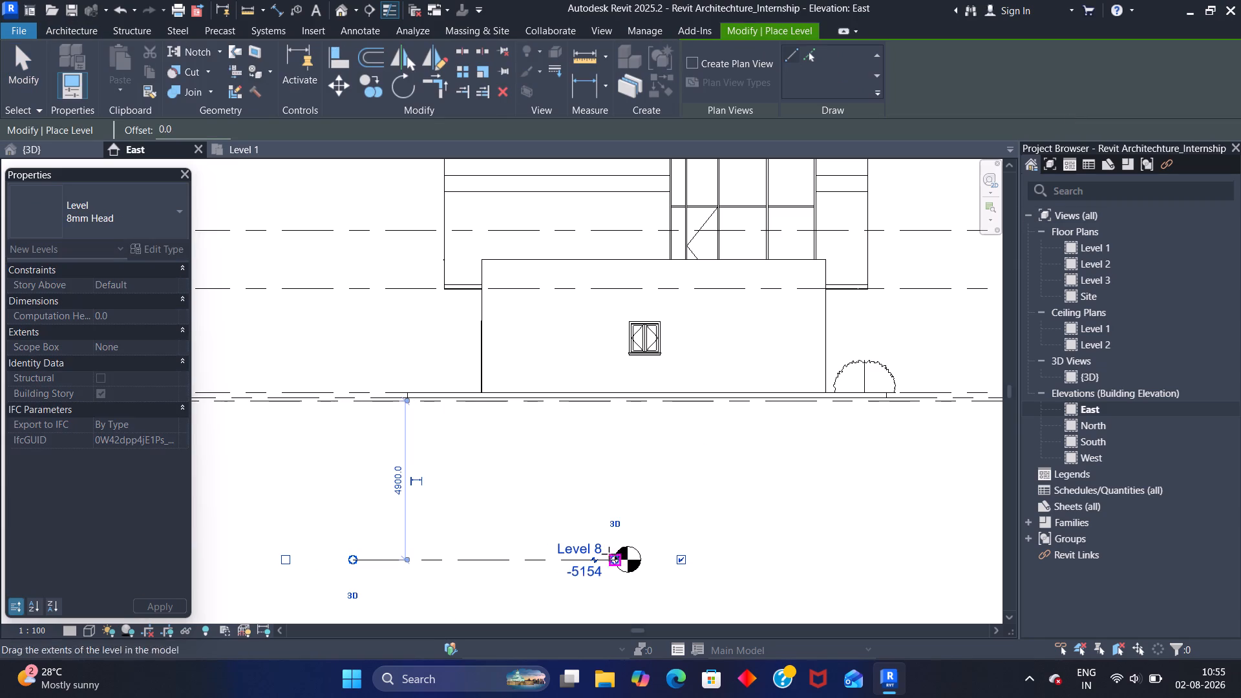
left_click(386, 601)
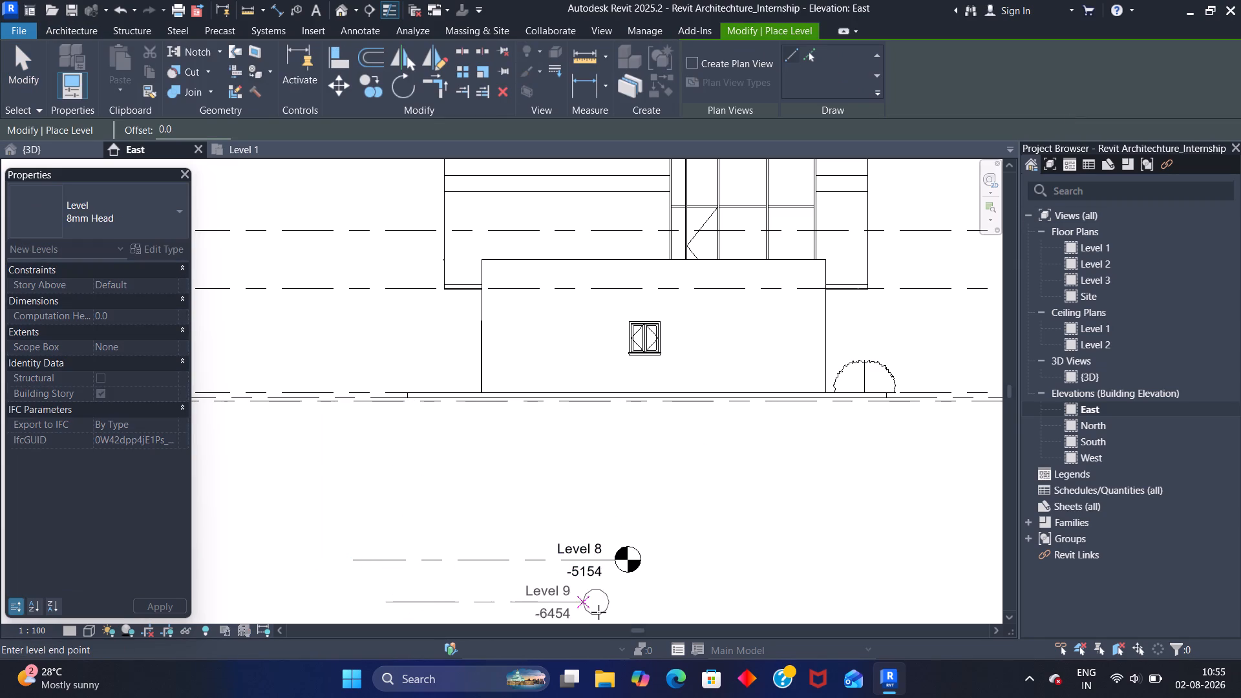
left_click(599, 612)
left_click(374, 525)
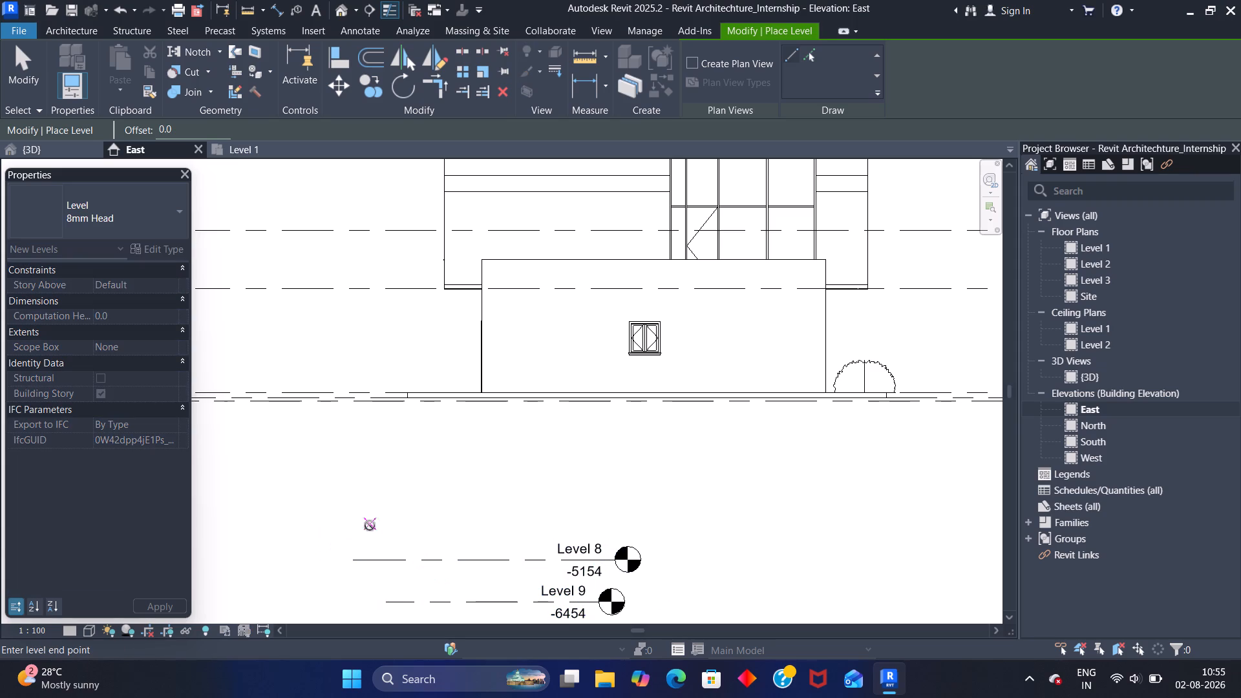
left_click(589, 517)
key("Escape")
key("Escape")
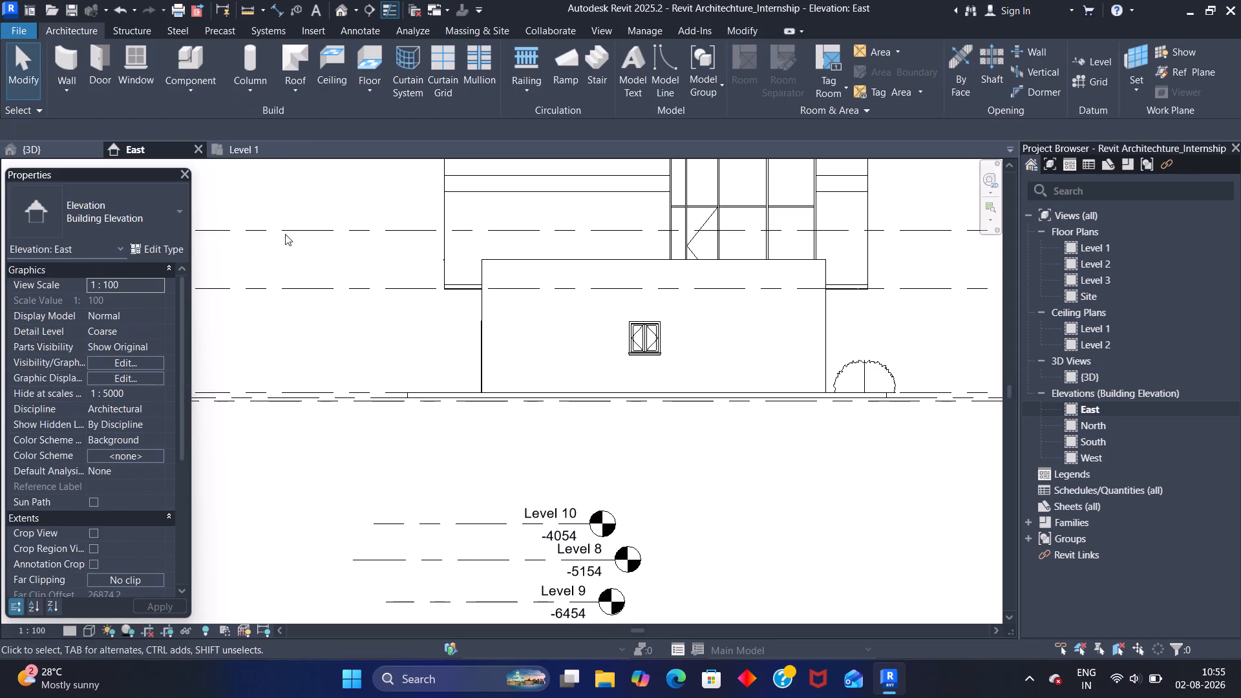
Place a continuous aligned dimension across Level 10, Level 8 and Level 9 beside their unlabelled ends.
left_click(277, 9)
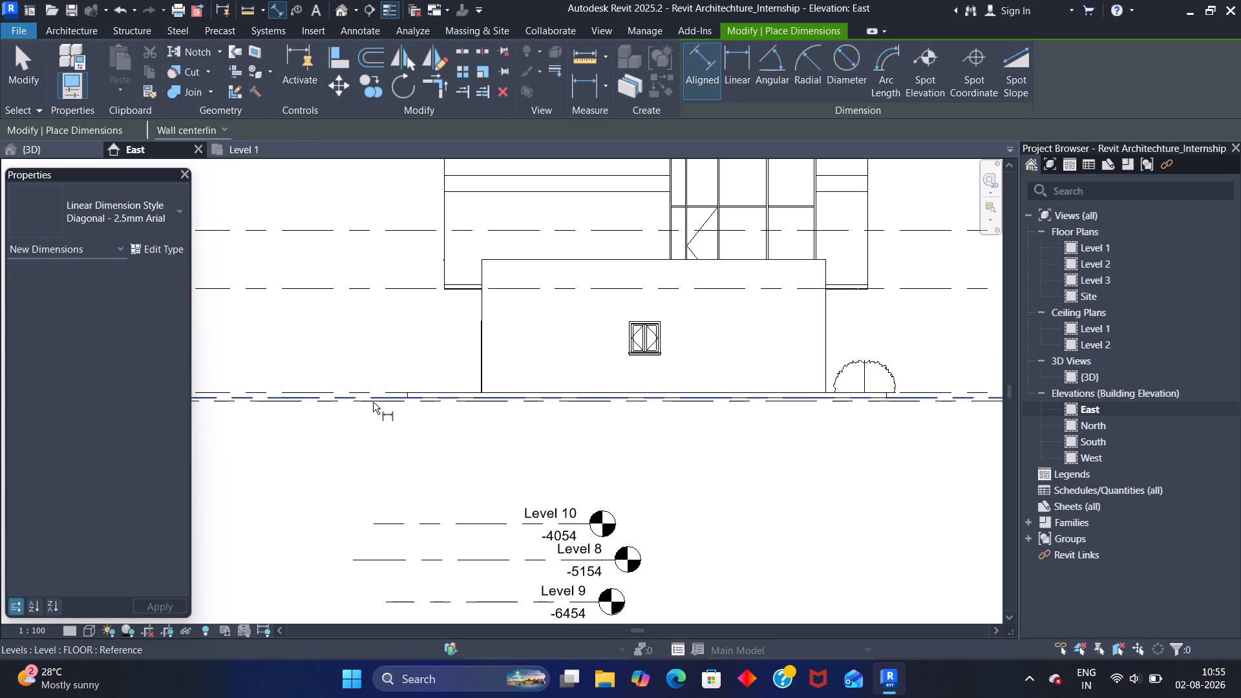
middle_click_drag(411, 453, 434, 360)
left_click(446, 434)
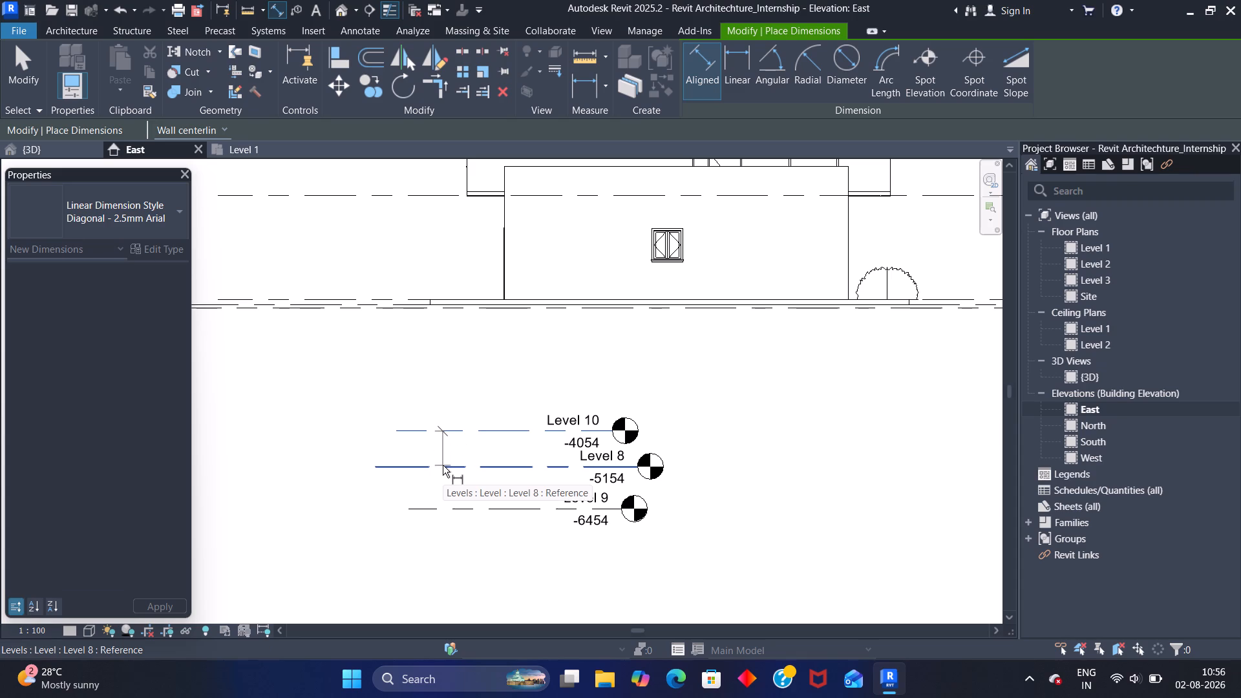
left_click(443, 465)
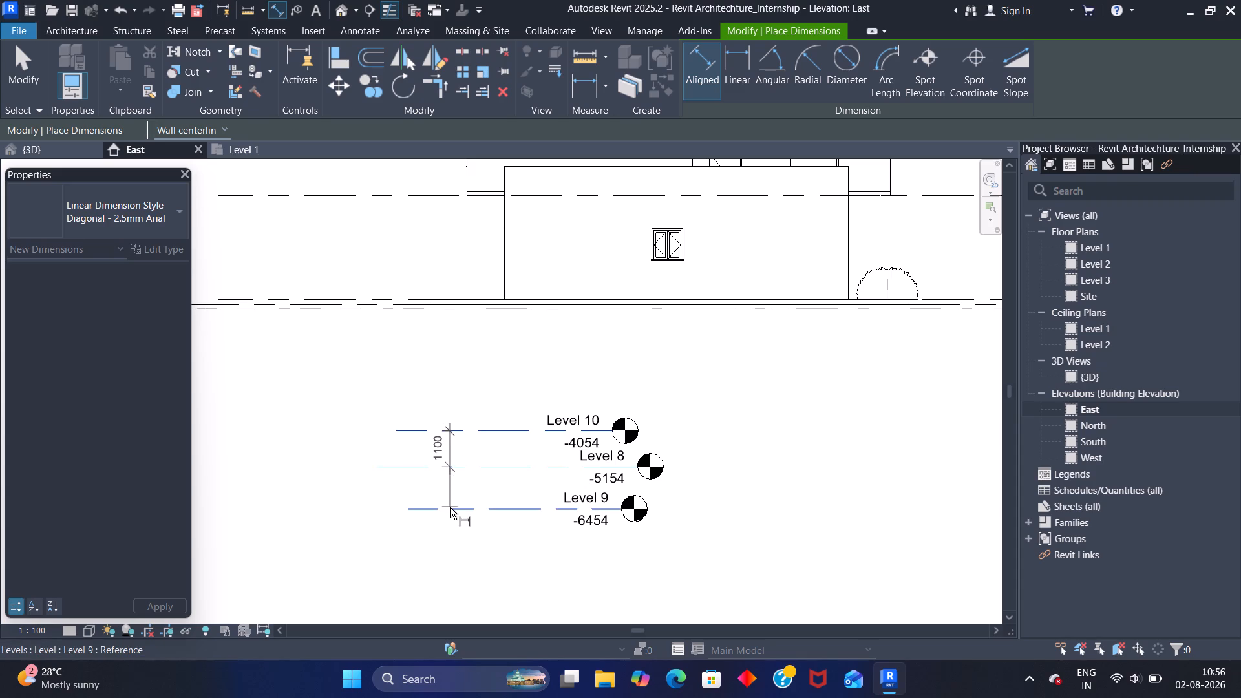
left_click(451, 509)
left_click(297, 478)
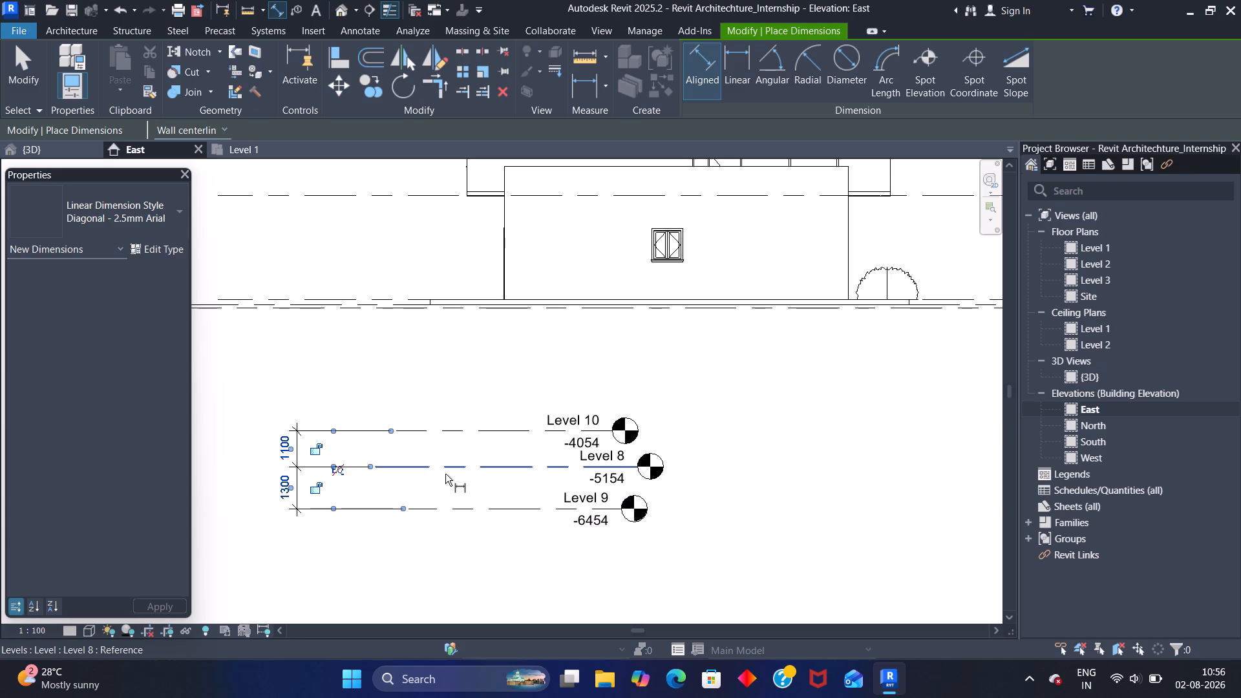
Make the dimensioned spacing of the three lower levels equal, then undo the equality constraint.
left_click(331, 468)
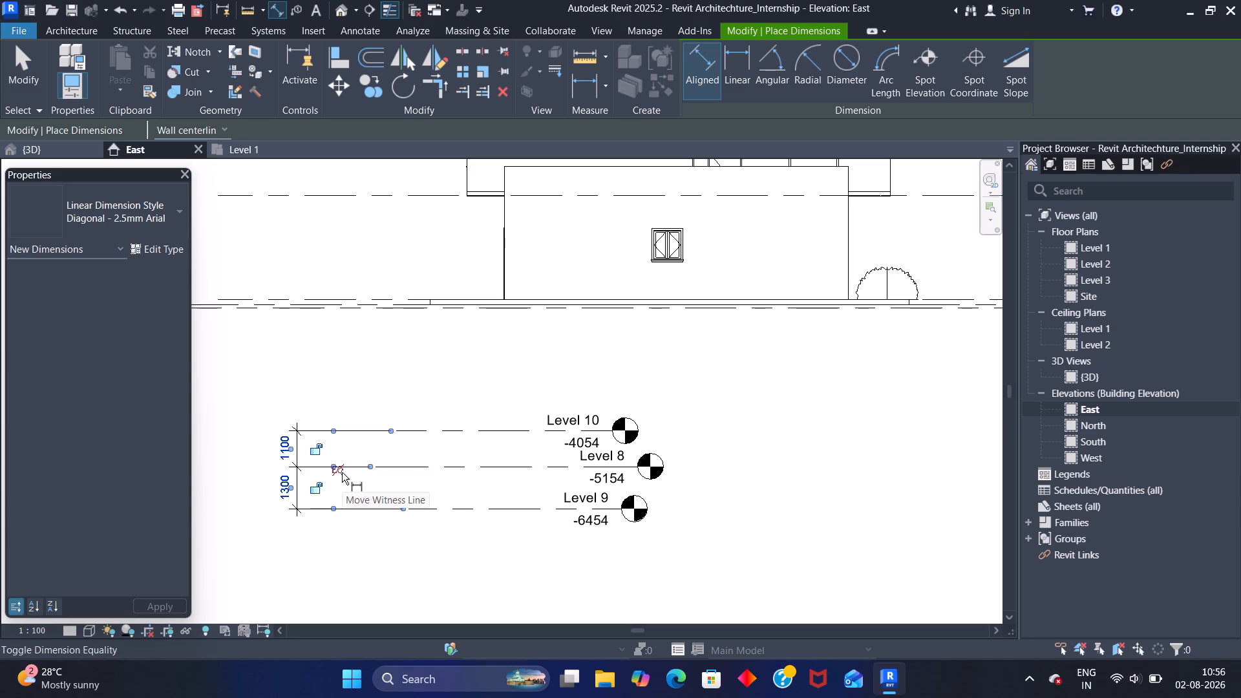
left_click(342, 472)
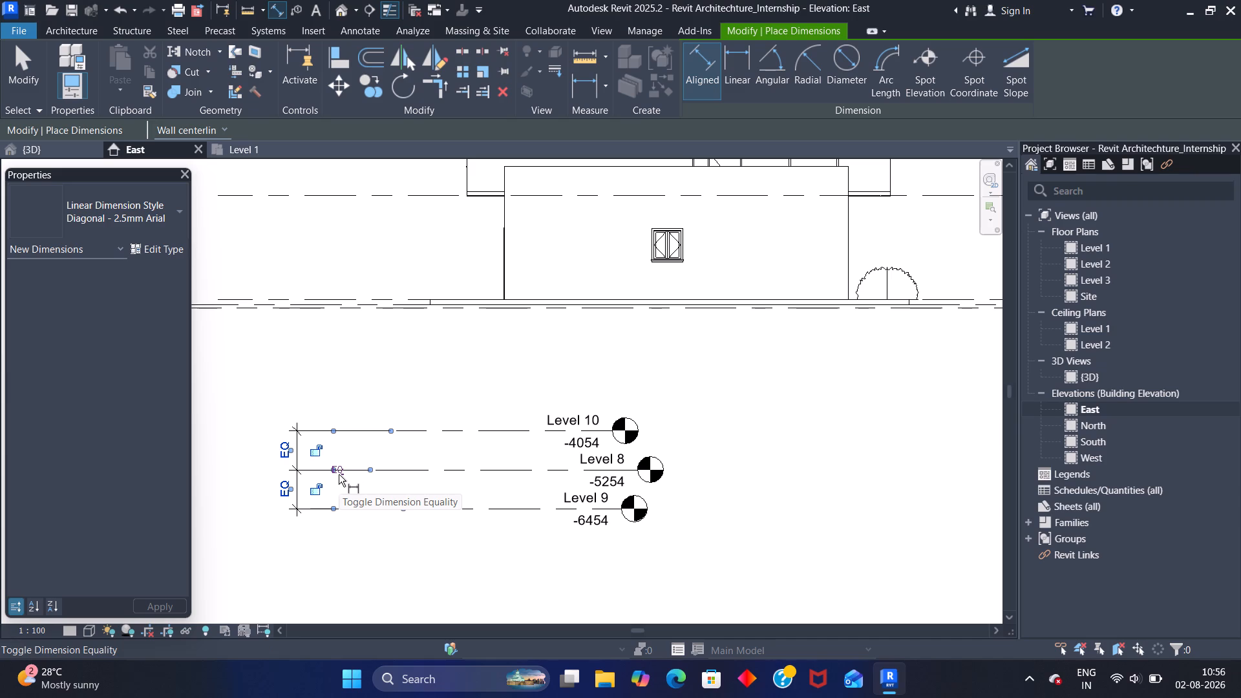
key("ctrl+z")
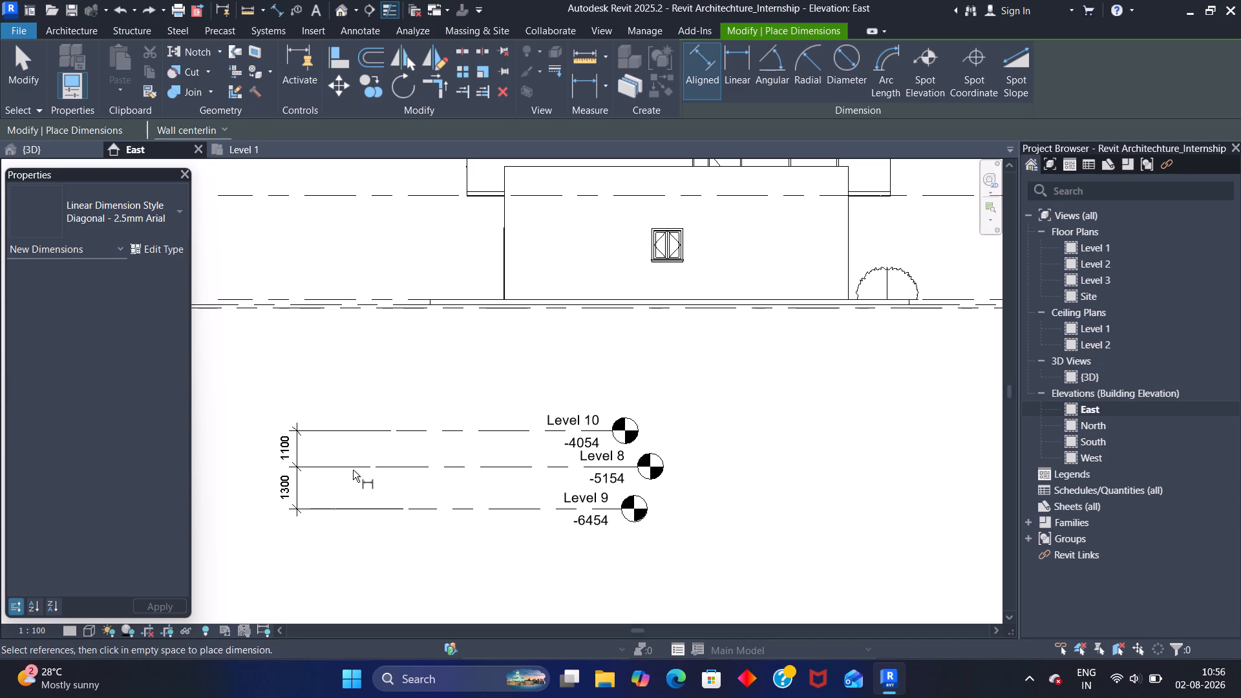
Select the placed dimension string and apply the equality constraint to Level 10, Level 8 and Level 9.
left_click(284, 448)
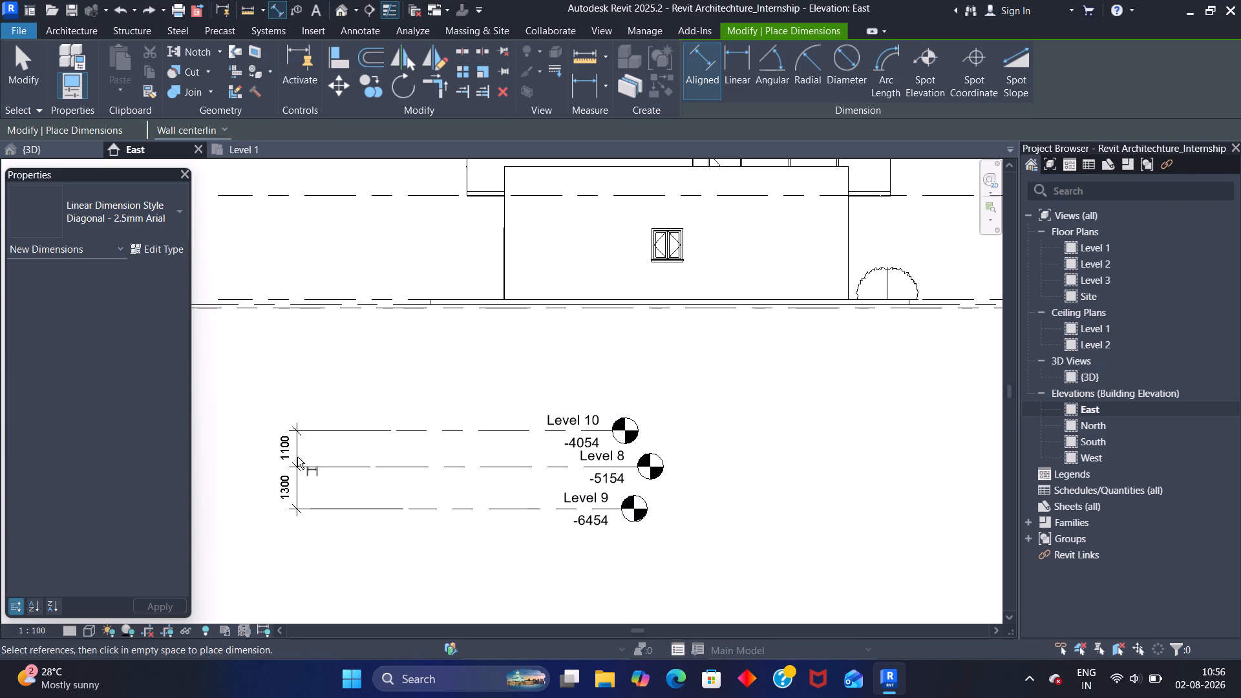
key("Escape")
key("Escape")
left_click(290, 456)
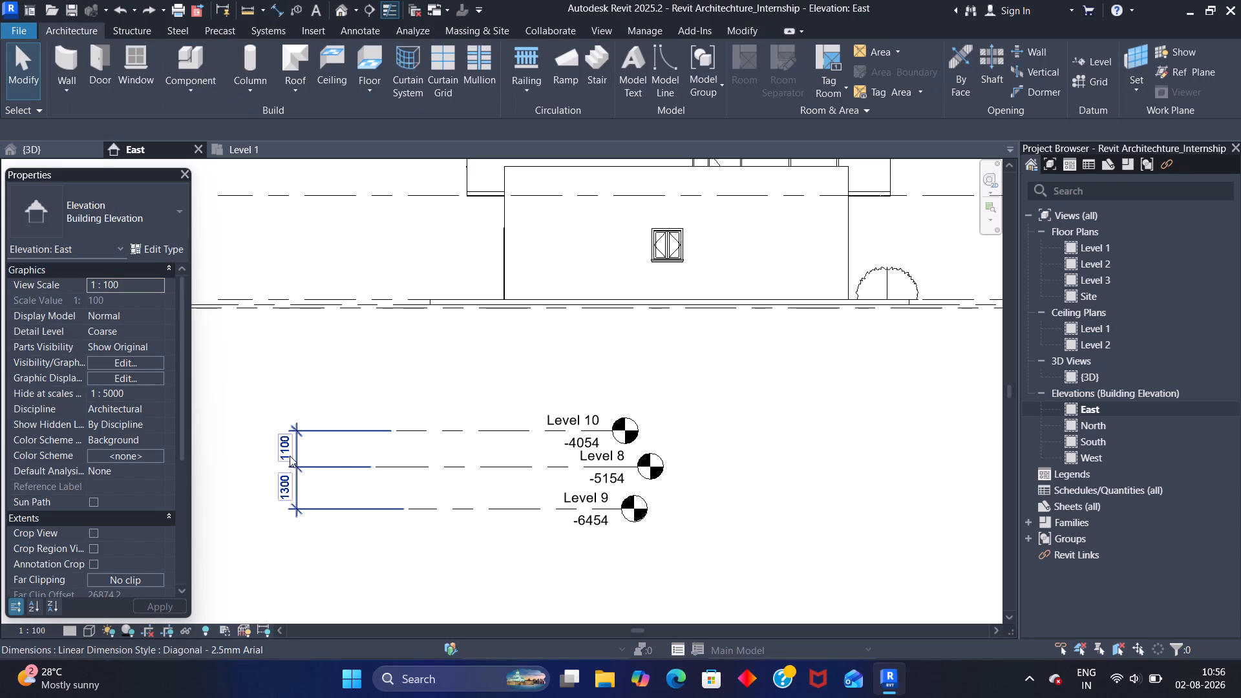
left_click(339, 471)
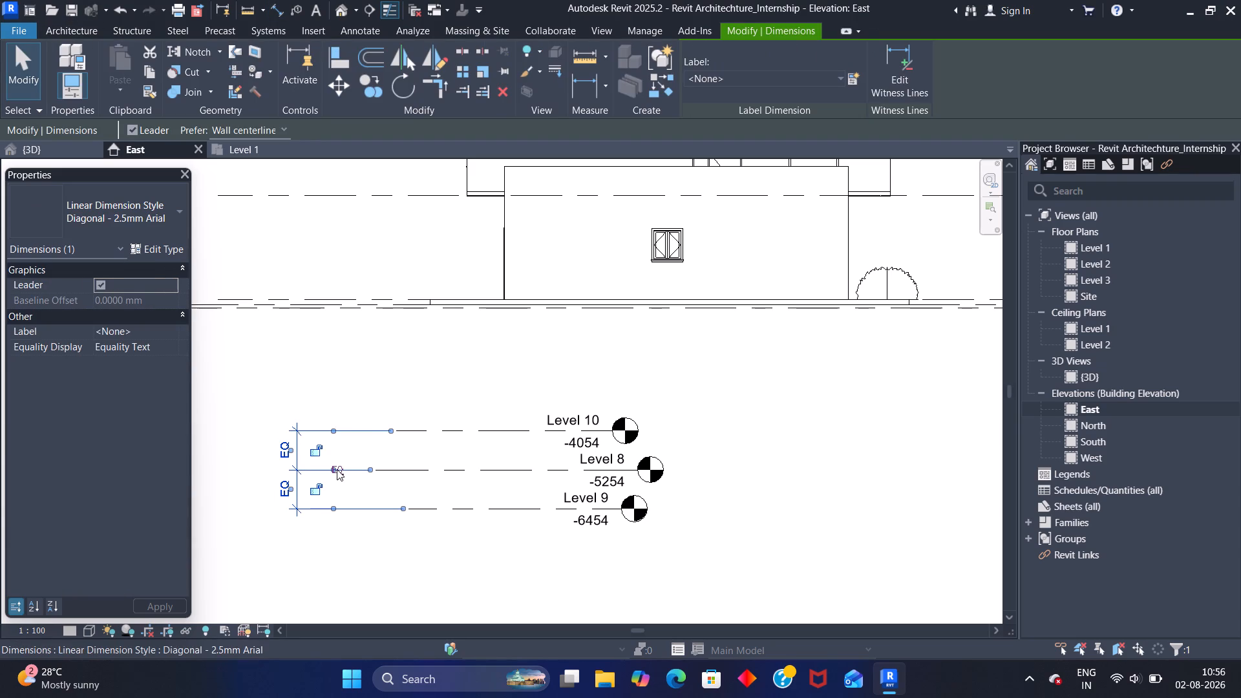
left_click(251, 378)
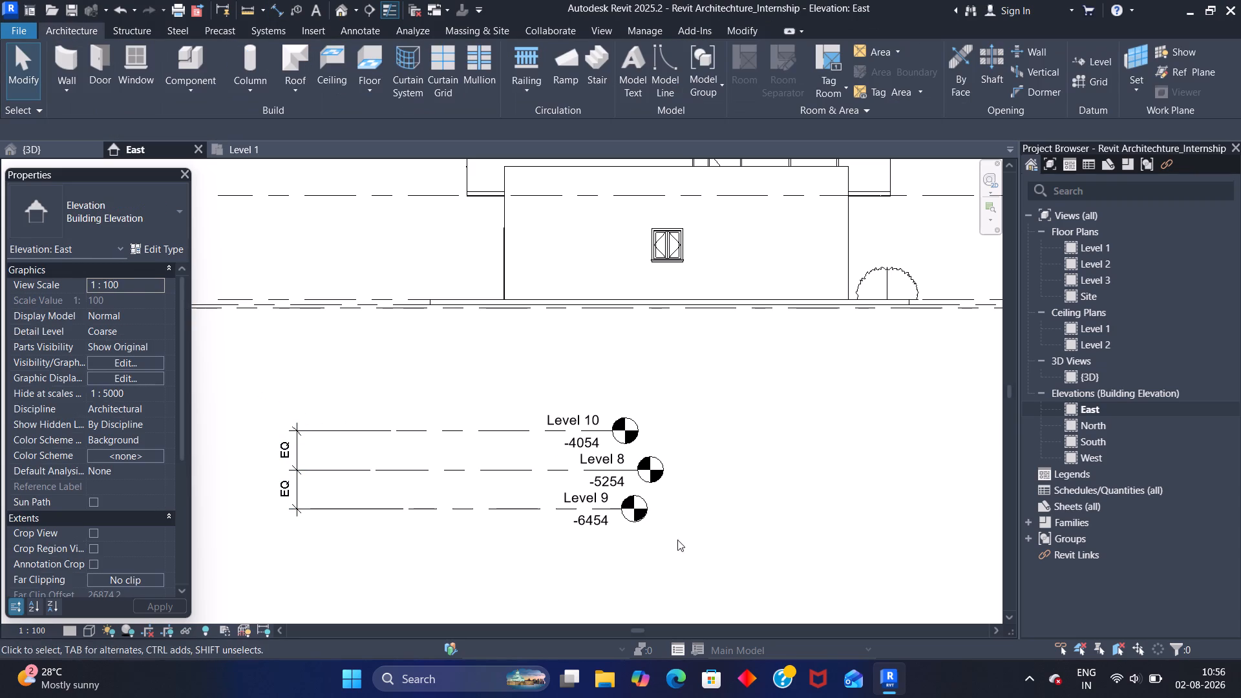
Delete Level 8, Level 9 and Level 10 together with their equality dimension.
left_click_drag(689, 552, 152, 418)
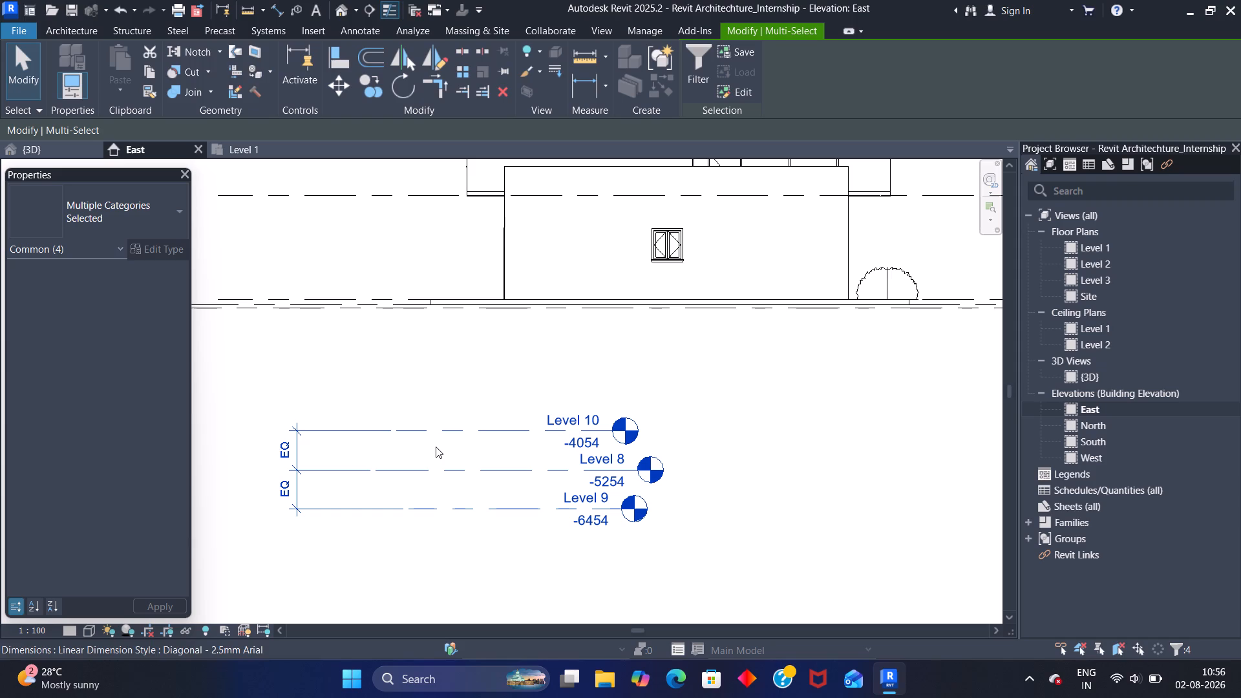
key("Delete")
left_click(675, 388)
Create new floor plan views for the FLOOR and TOPOSOLID levels.
scroll(666, 403, "down", 4)
middle_click_drag(621, 402, 440, 389)
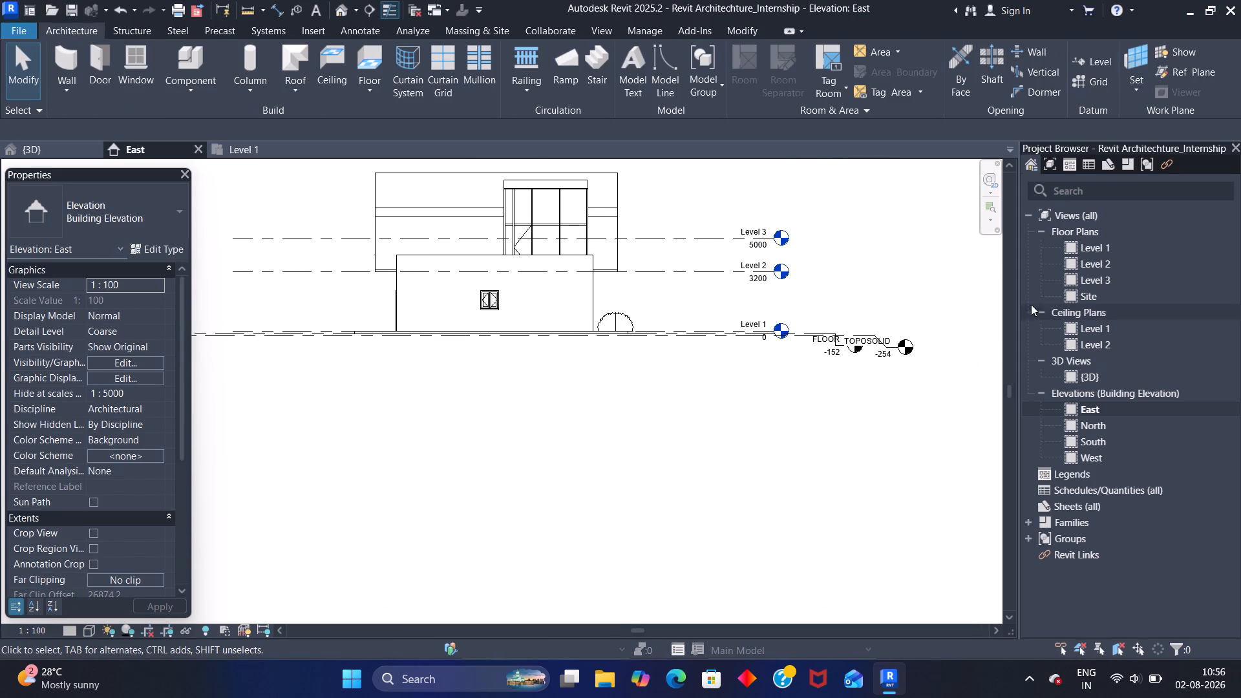
left_click(600, 32)
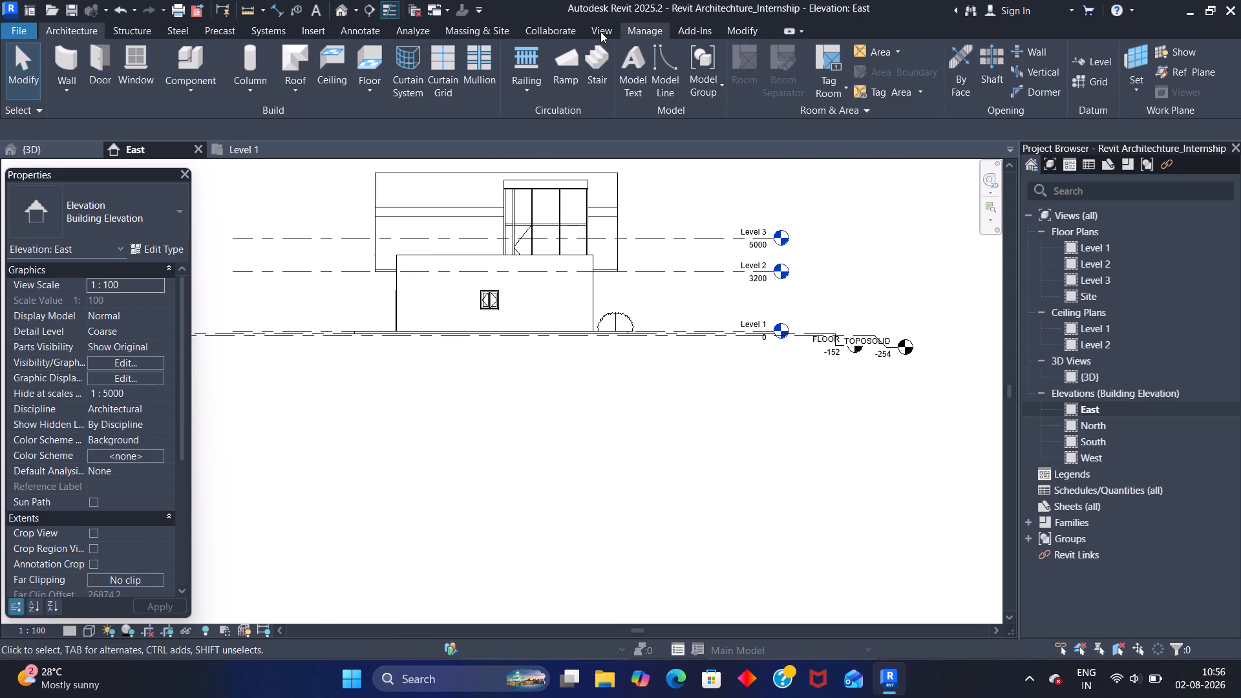
left_click(679, 48)
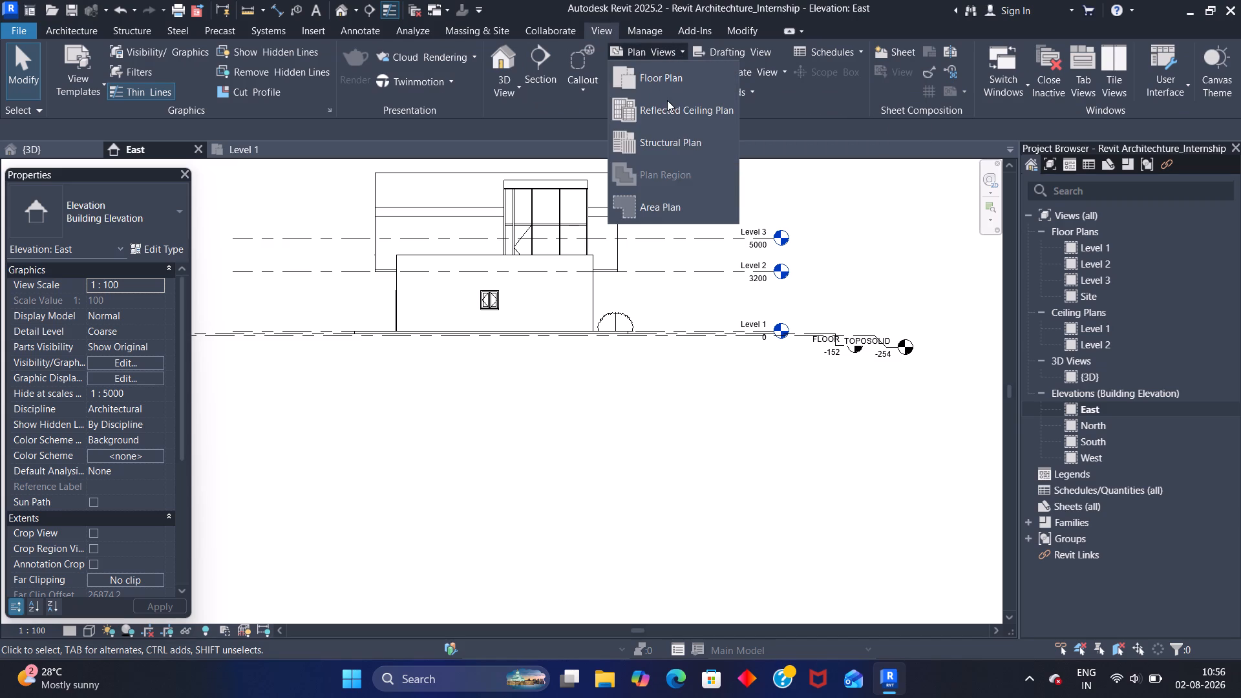
left_click(675, 83)
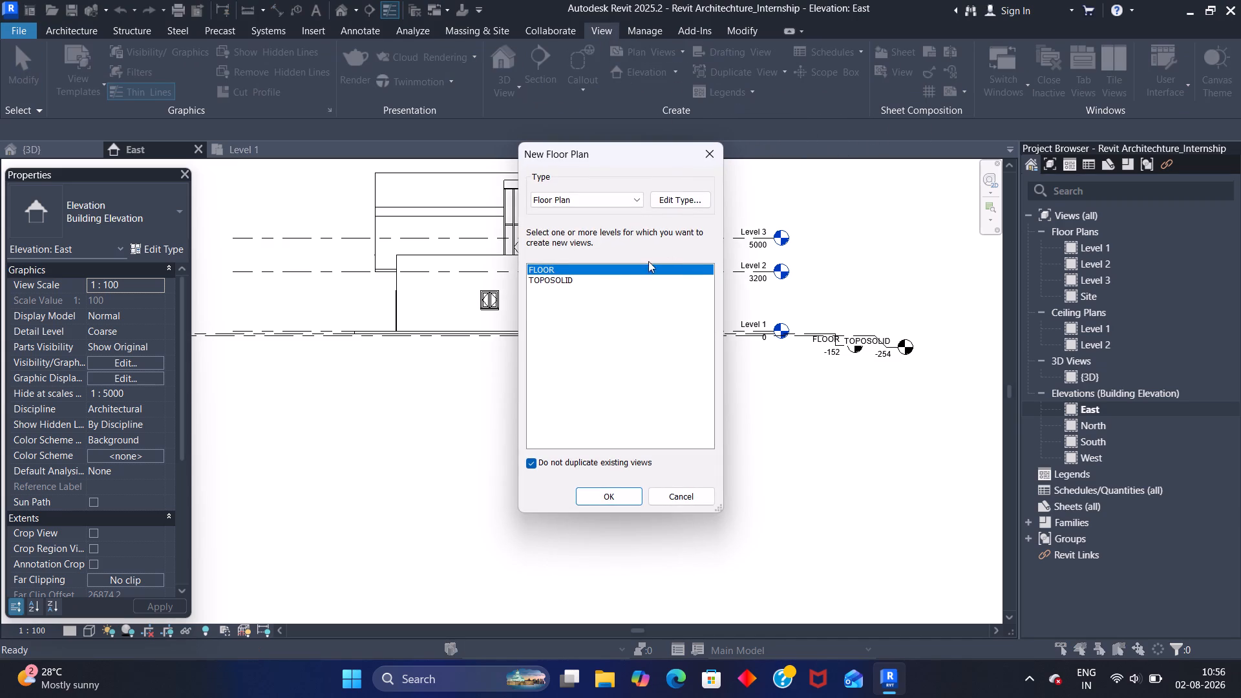
left_click(578, 278, "ctrl")
left_click(615, 502)
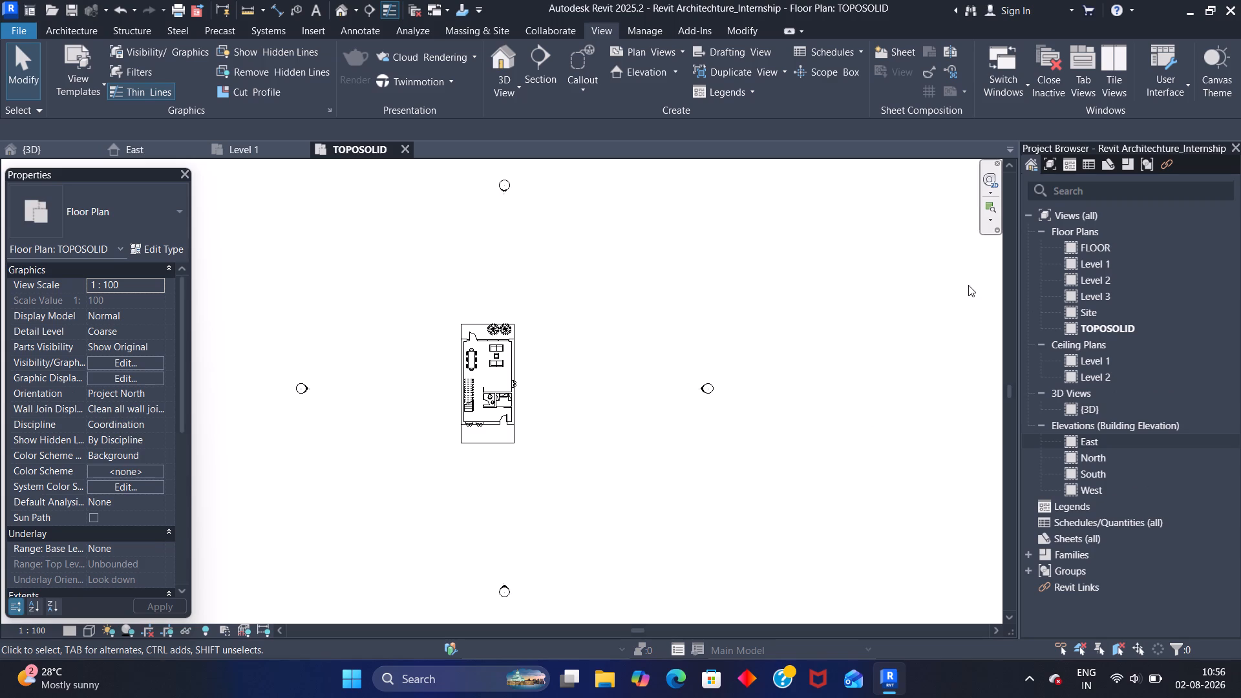
Examine the house layout in the TOPOSOLID floor plan and in the FLOOR floor plan.
middle_click_drag(939, 284, 882, 259)
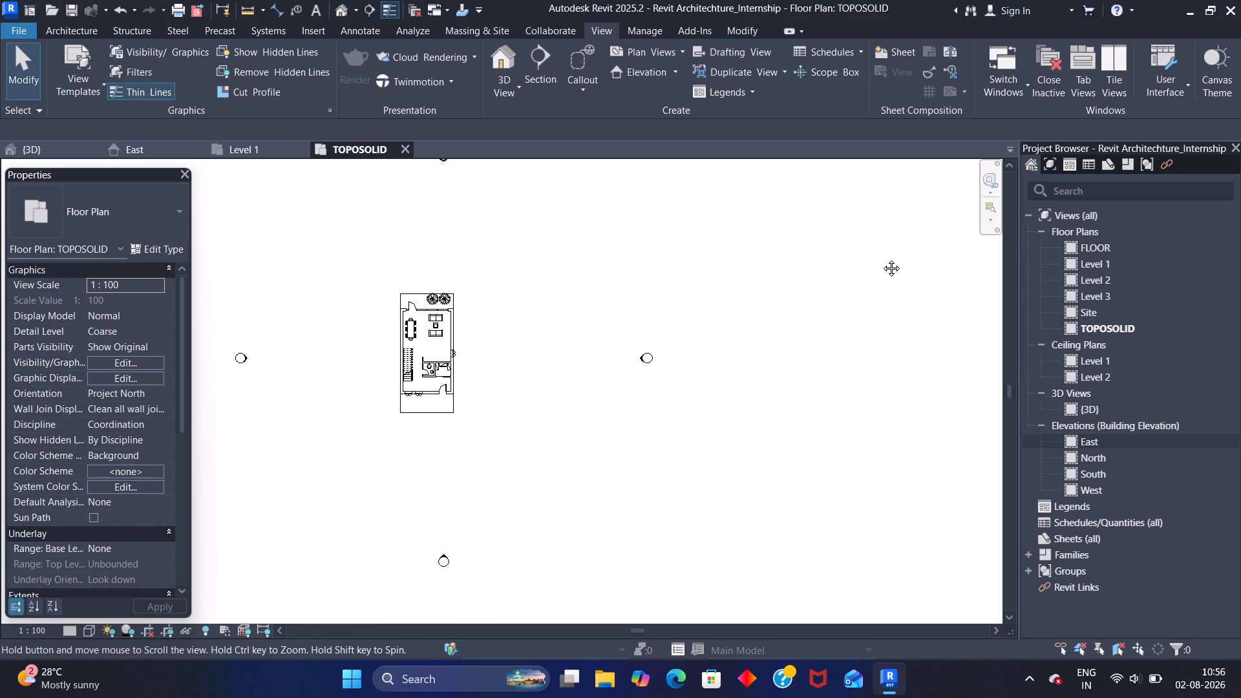
middle_click_drag(882, 259, 895, 277)
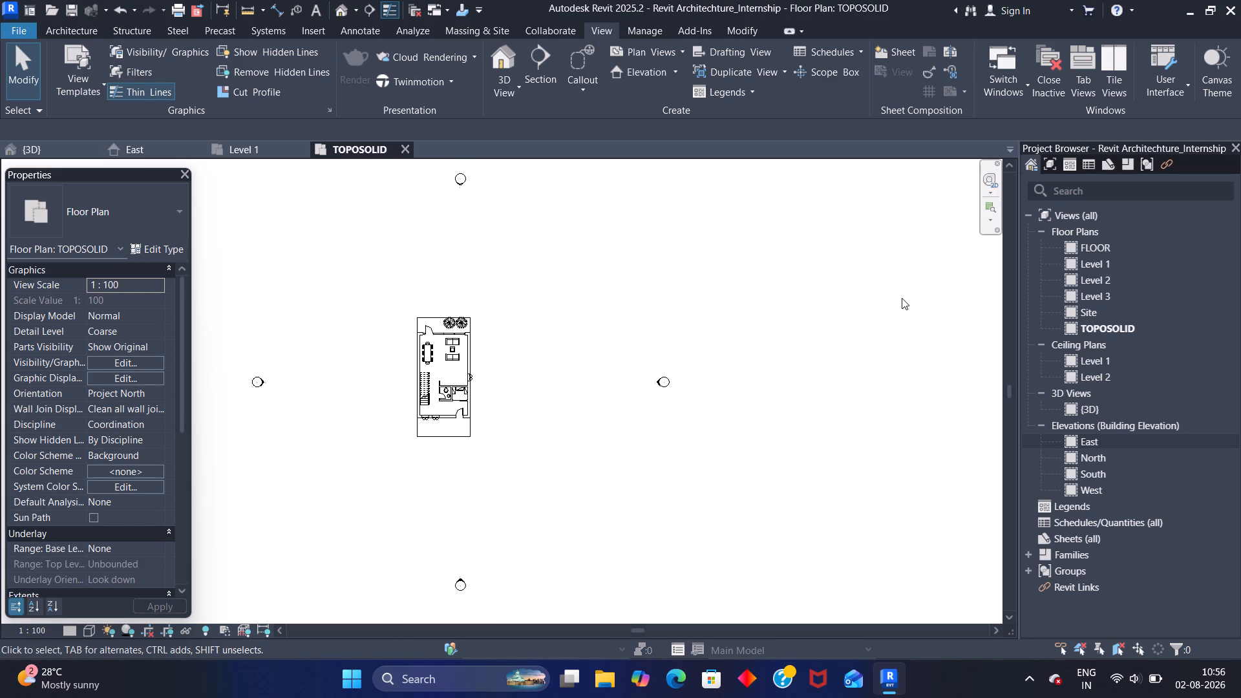
scroll(378, 305, "down", 1)
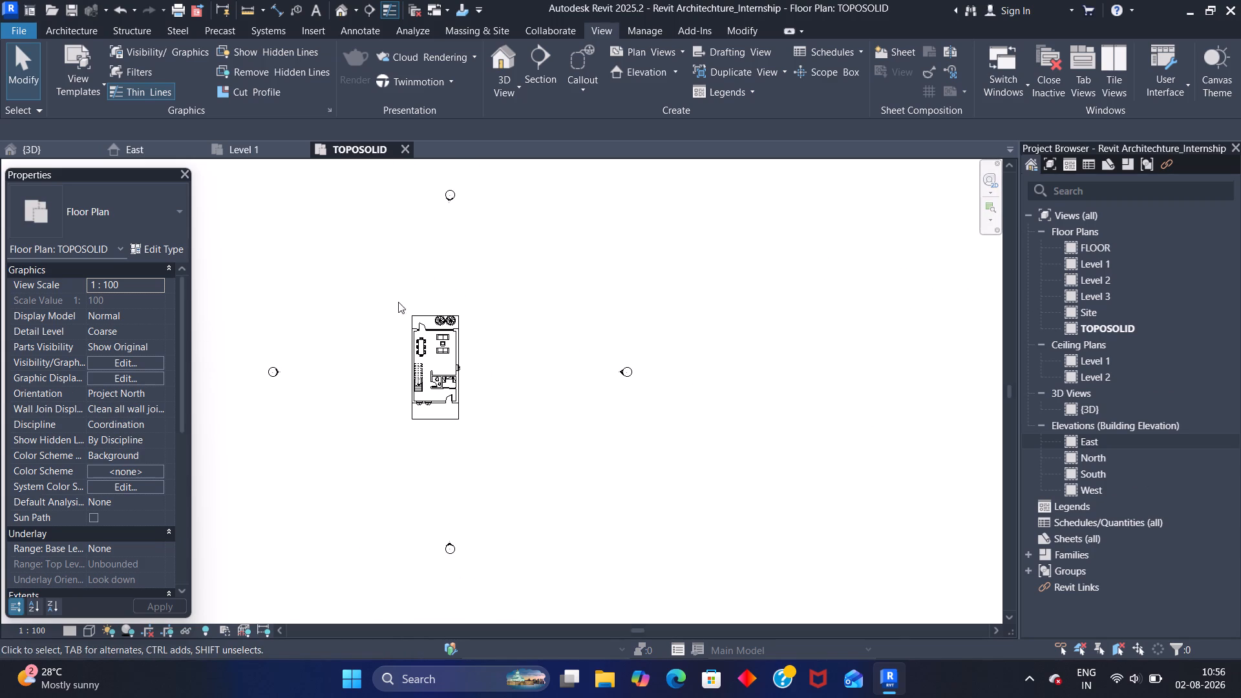
scroll(374, 403, "up", 3)
middle_click_drag(355, 280, 356, 295)
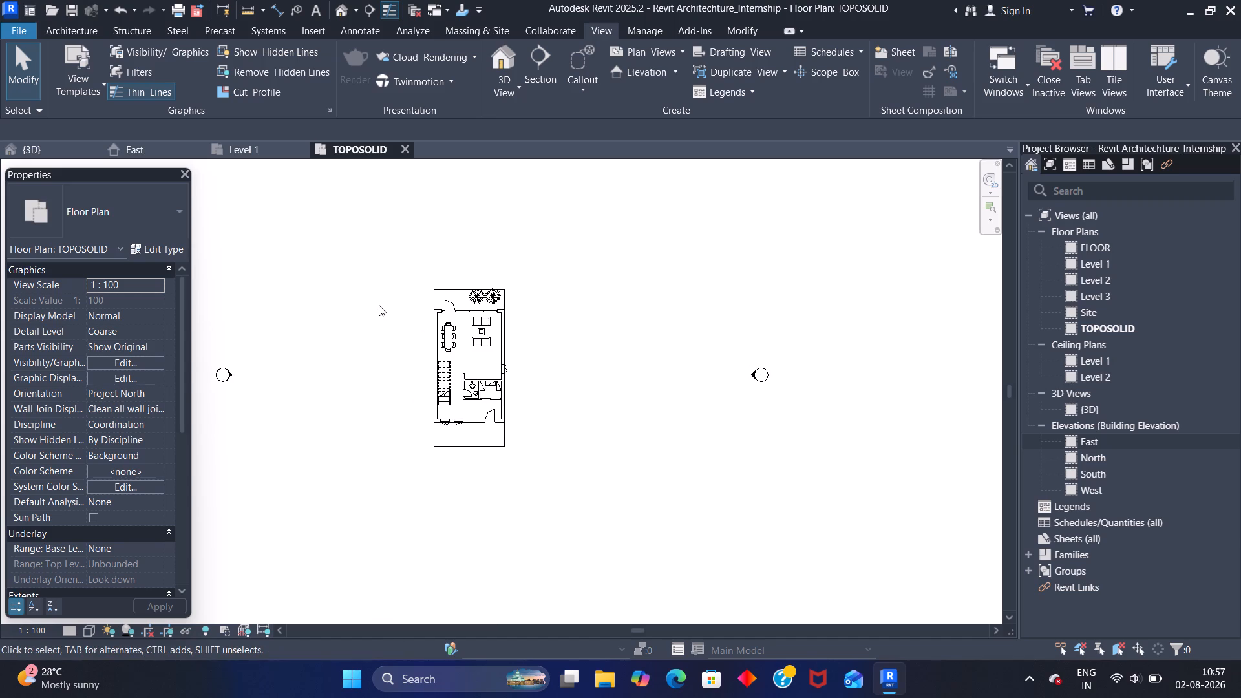
scroll(379, 305, "up", 4)
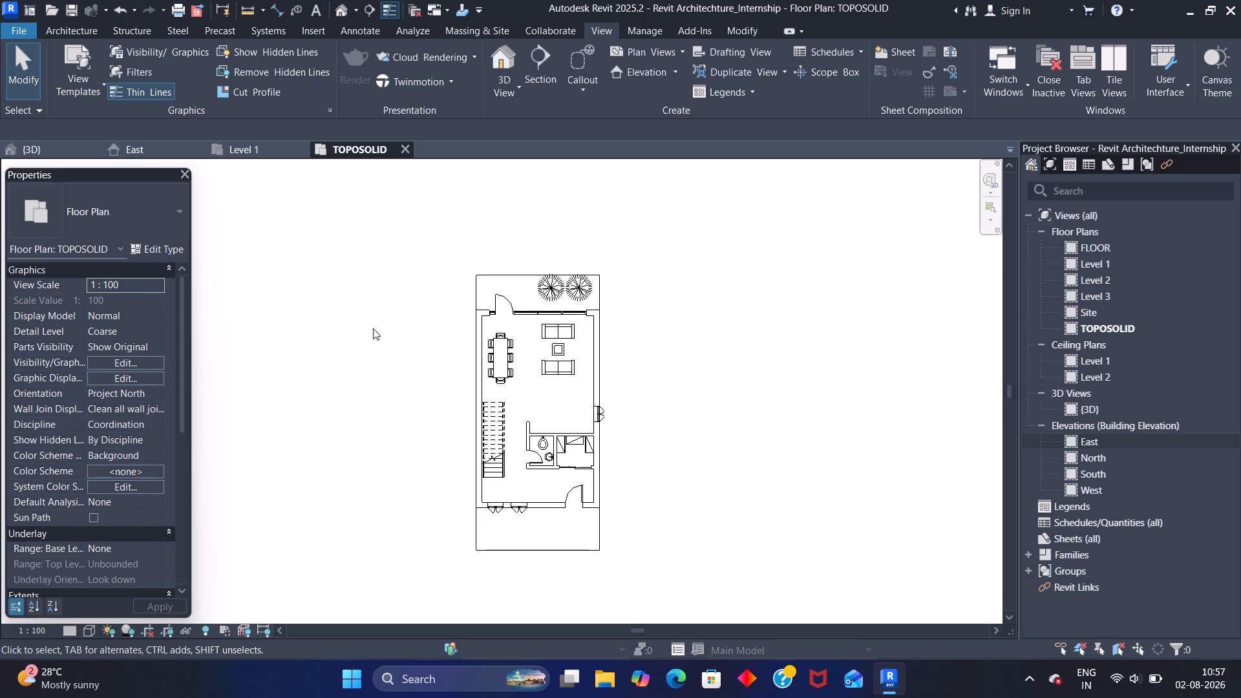
scroll(438, 388, "up", 4)
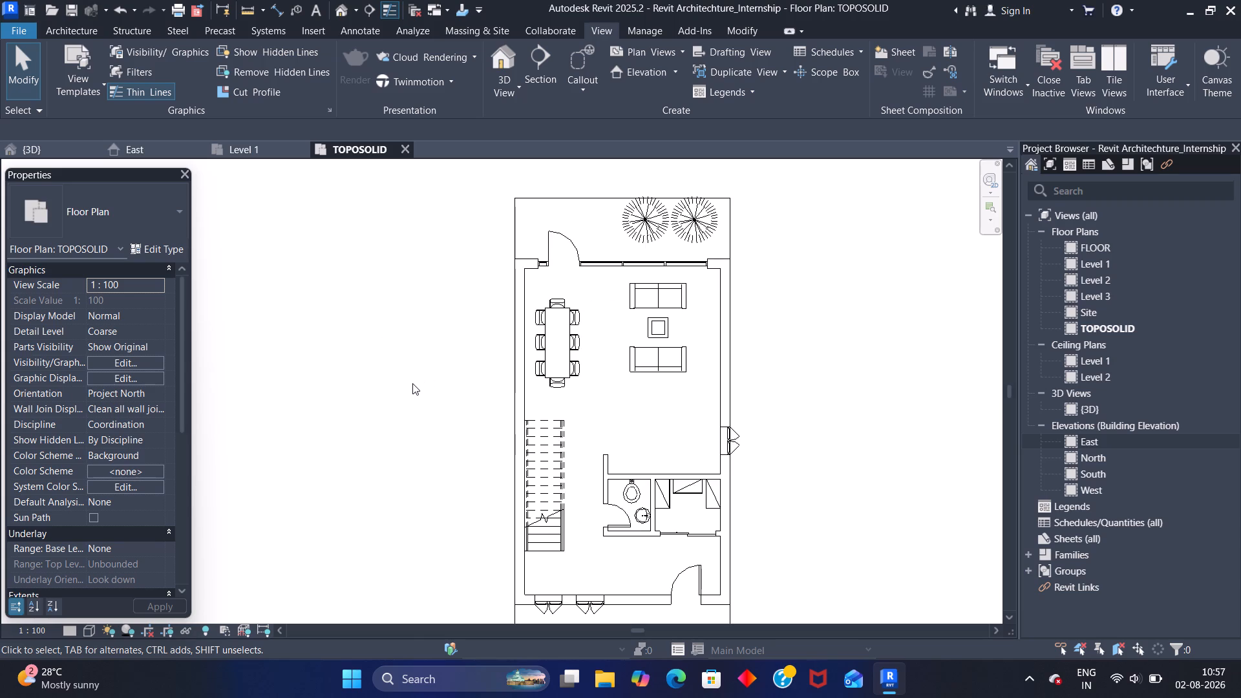
double_click(1112, 251)
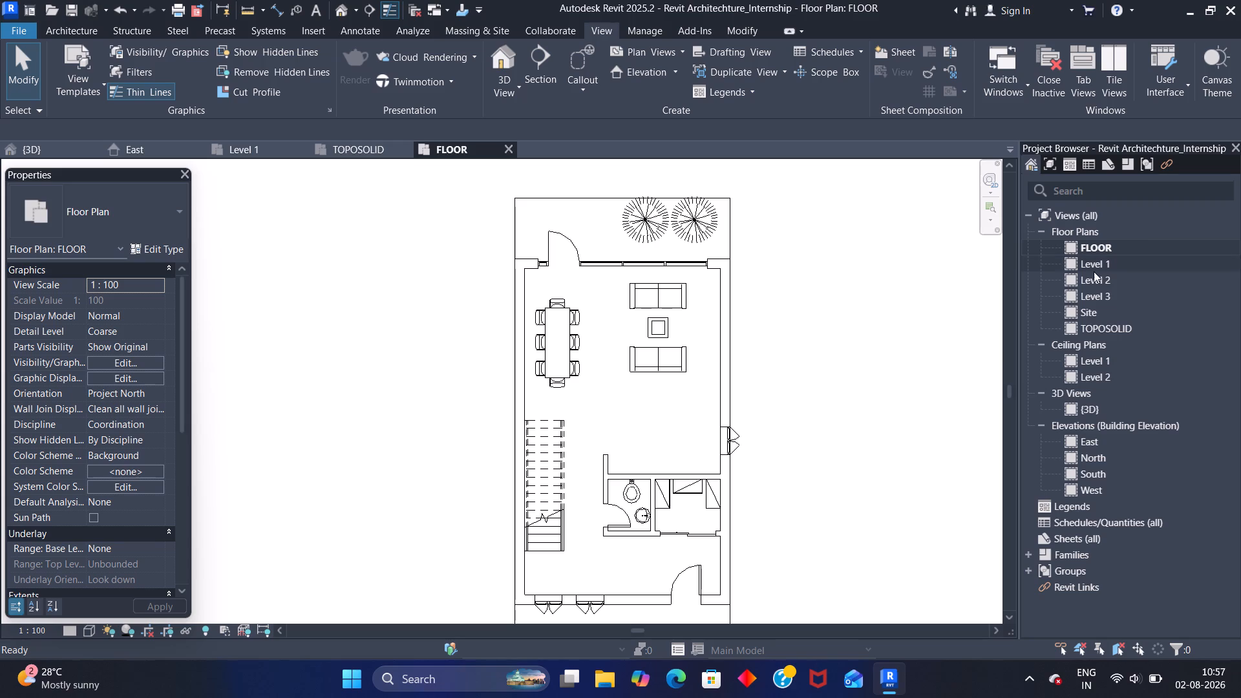
scroll(1059, 293, "down", 2)
scroll(891, 368, "down", 1)
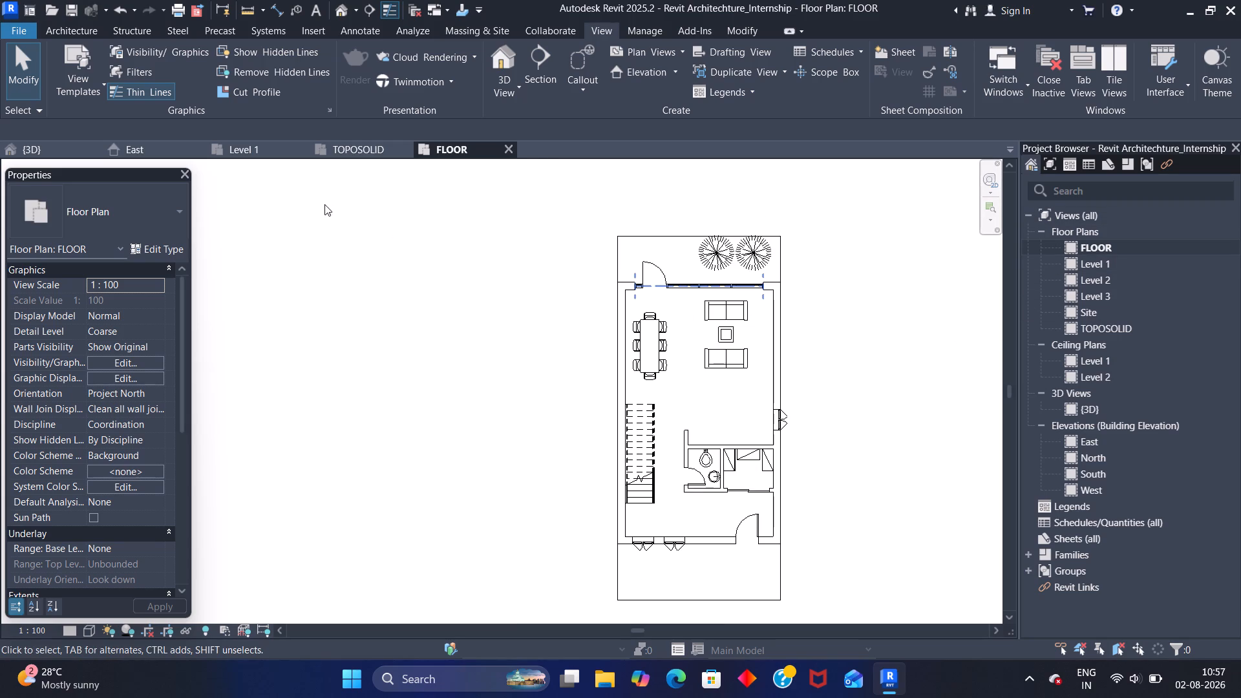
Select the ground floor slab in the North elevation and examine its properties and extent in the FLOOR and TOPOSOLID plans and the elevation.
double_click(1127, 451)
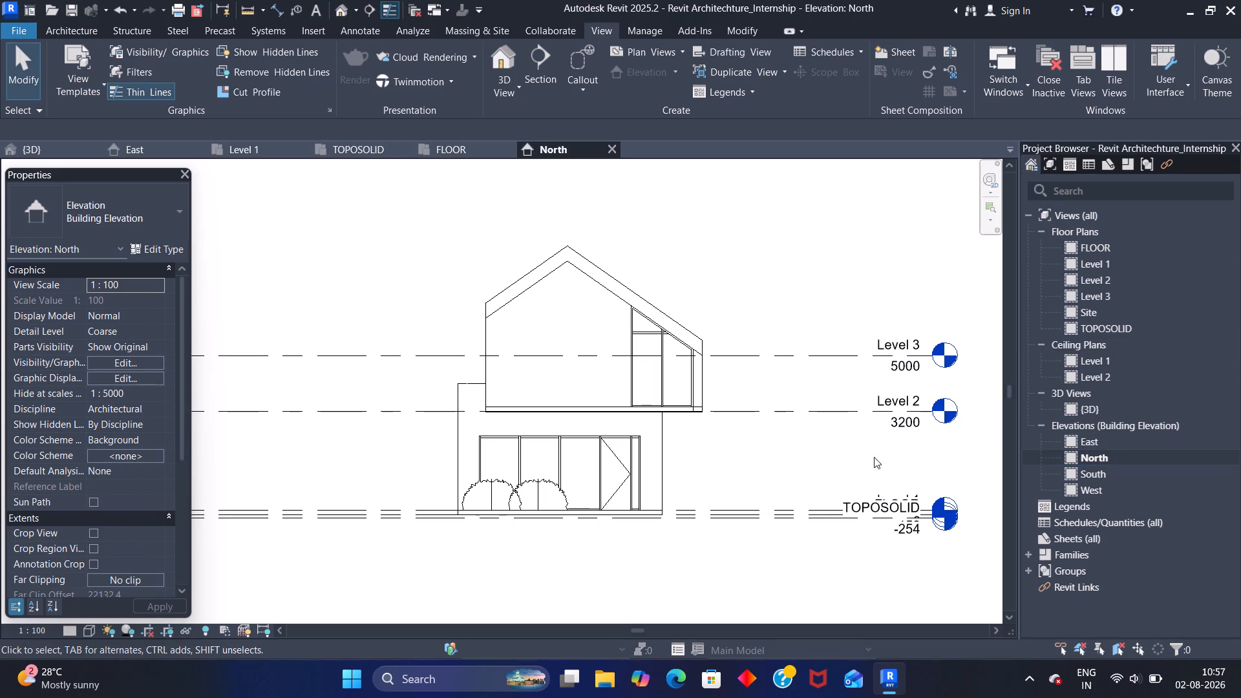
left_click(657, 509)
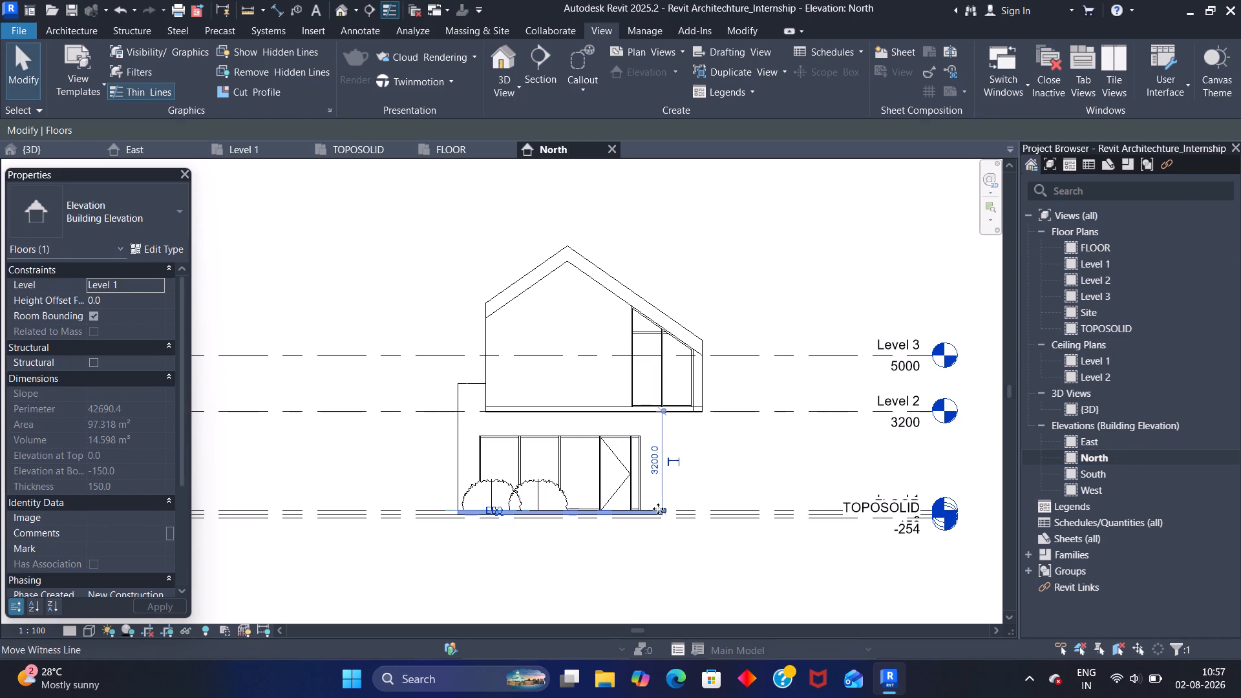
double_click(1136, 252)
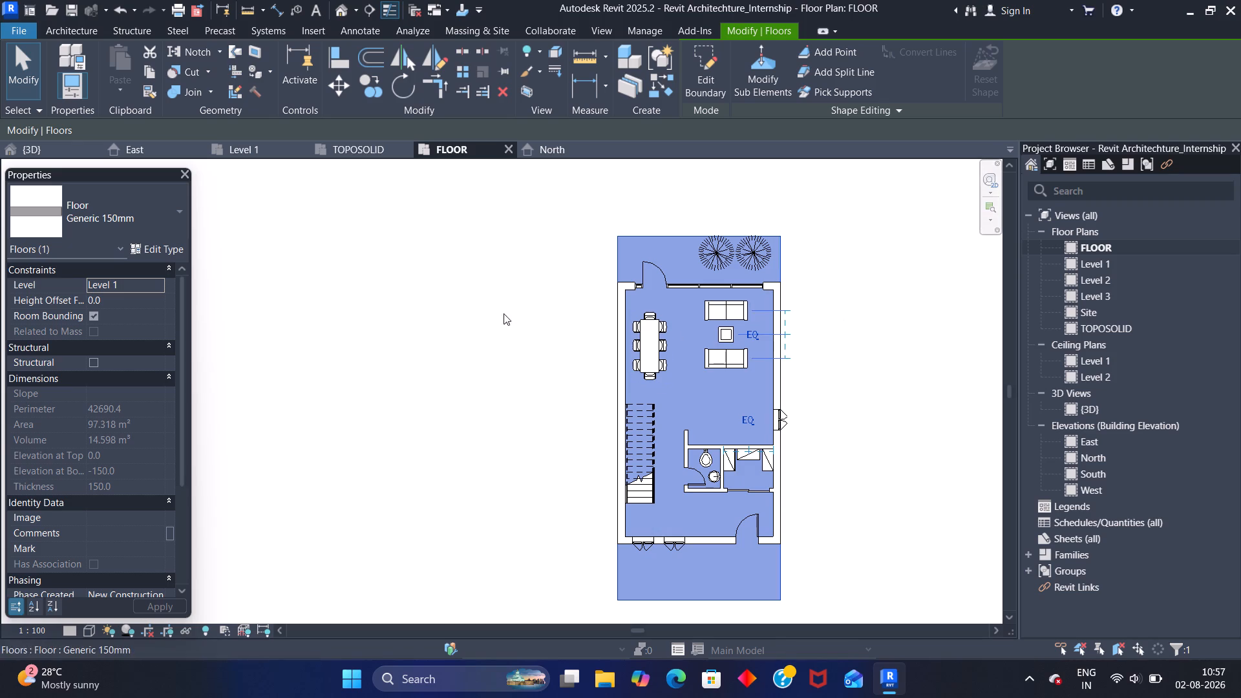
scroll(81, 464, "down", 1)
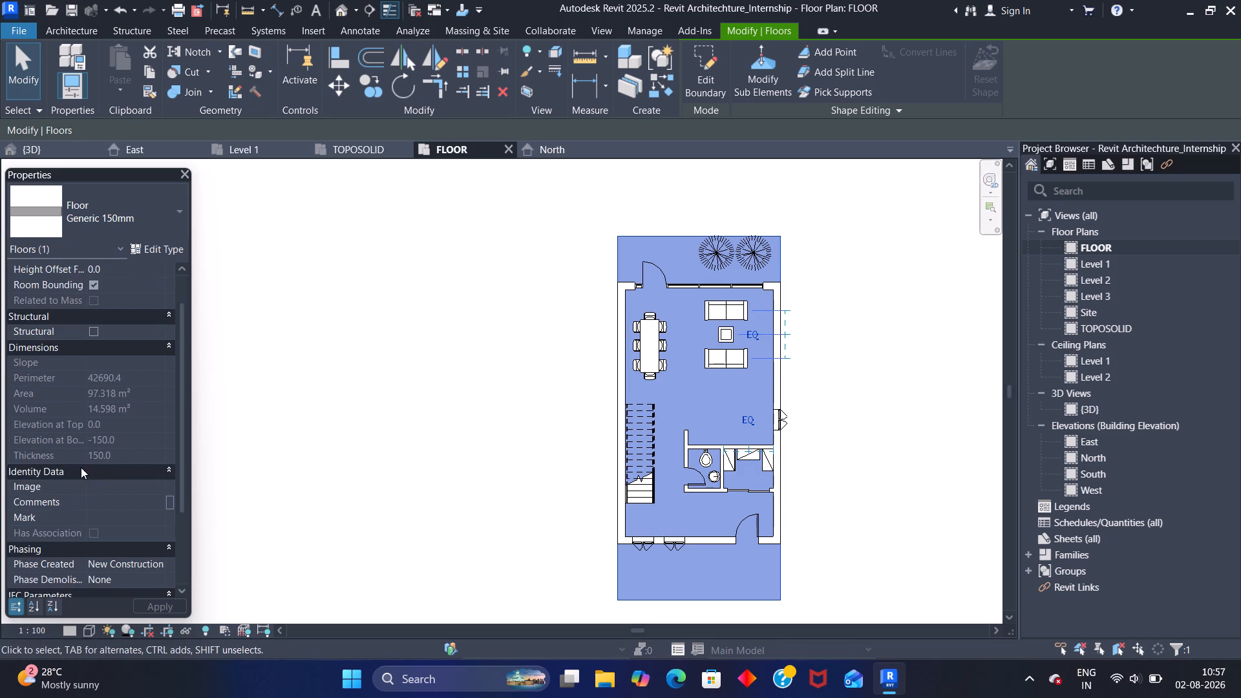
scroll(81, 467, "down", 6)
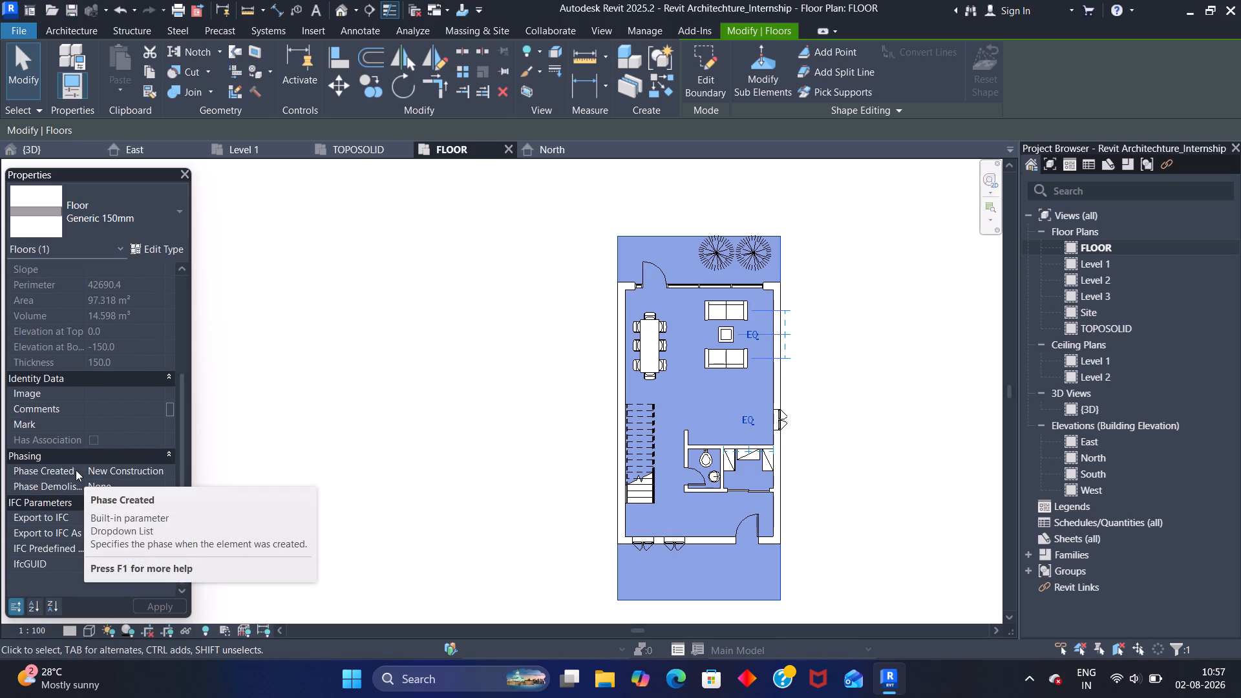
scroll(76, 446, "up", 5)
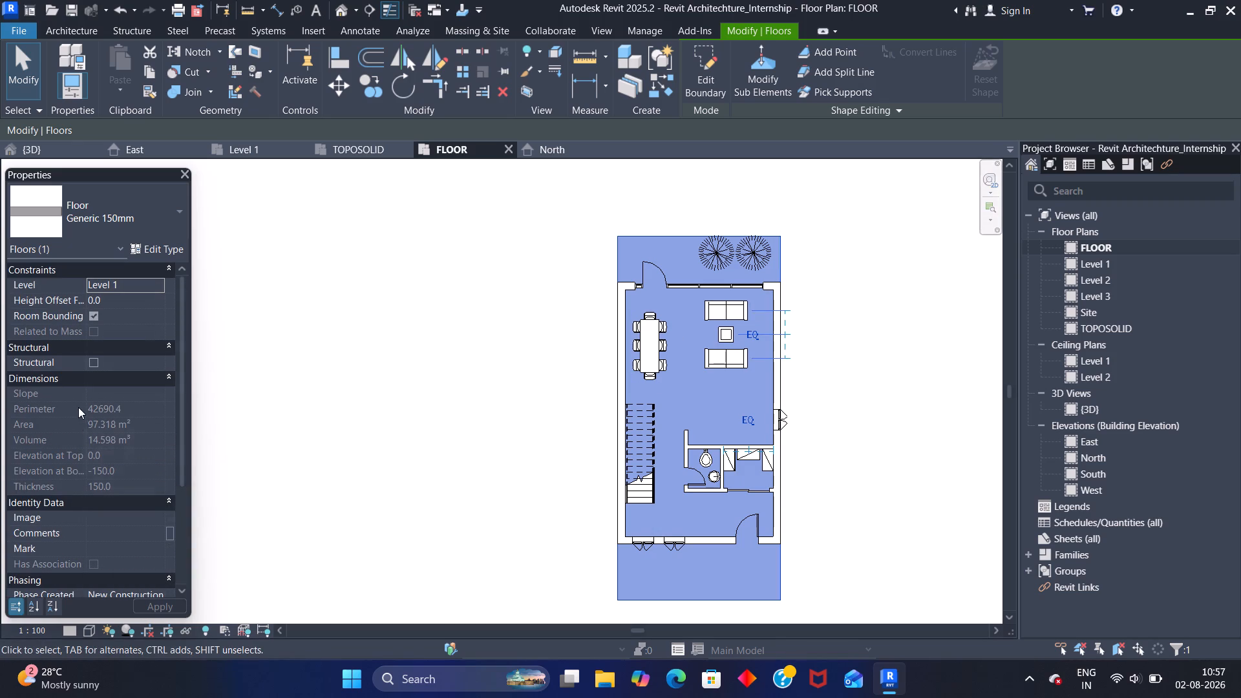
scroll(85, 395, "up", 4)
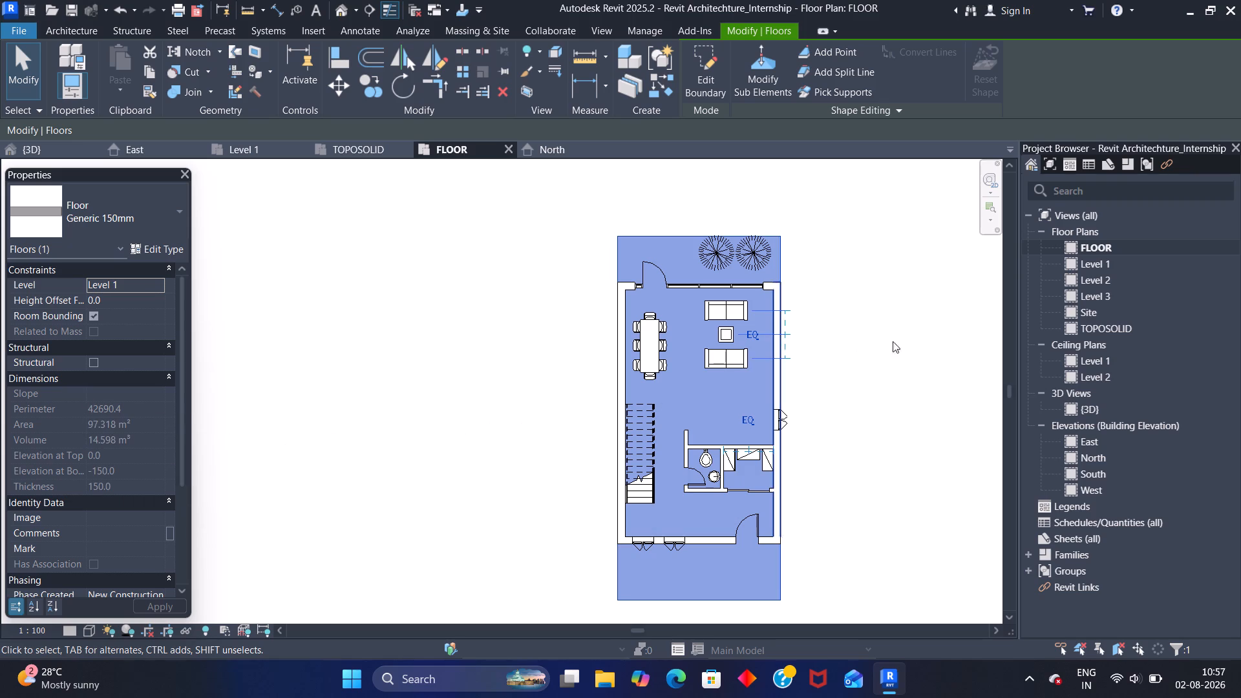
double_click(1114, 331)
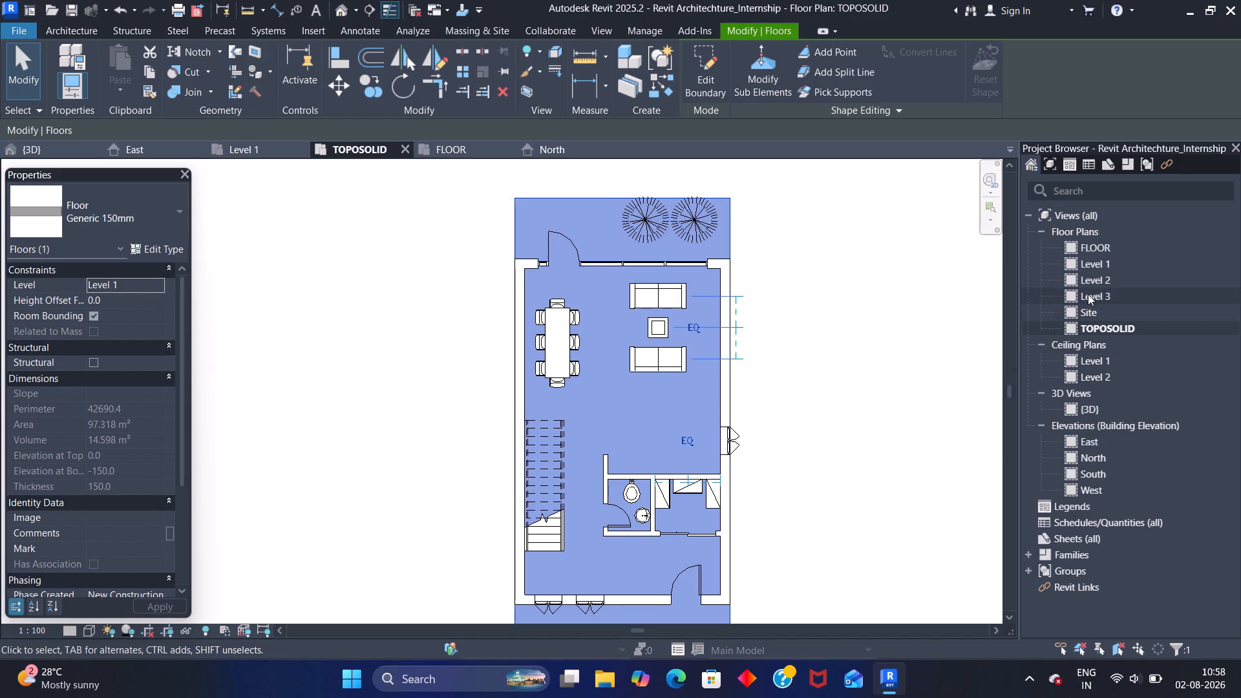
double_click(1117, 454)
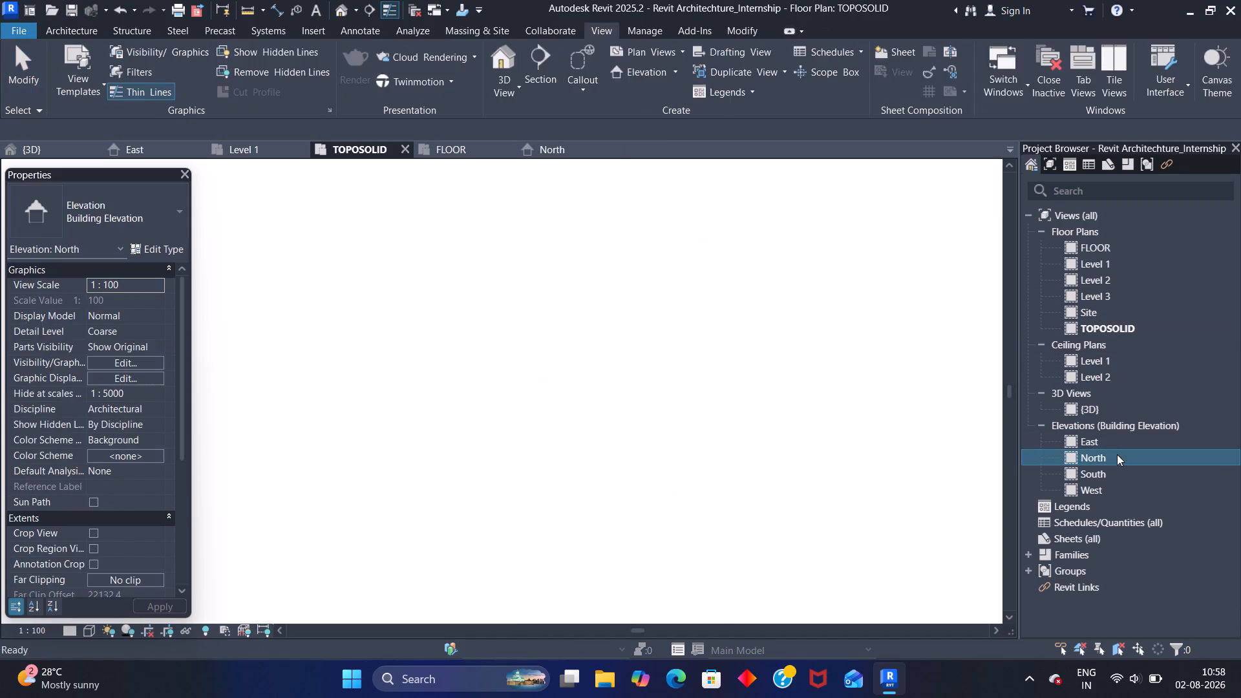
middle_click_drag(760, 472, 750, 313)
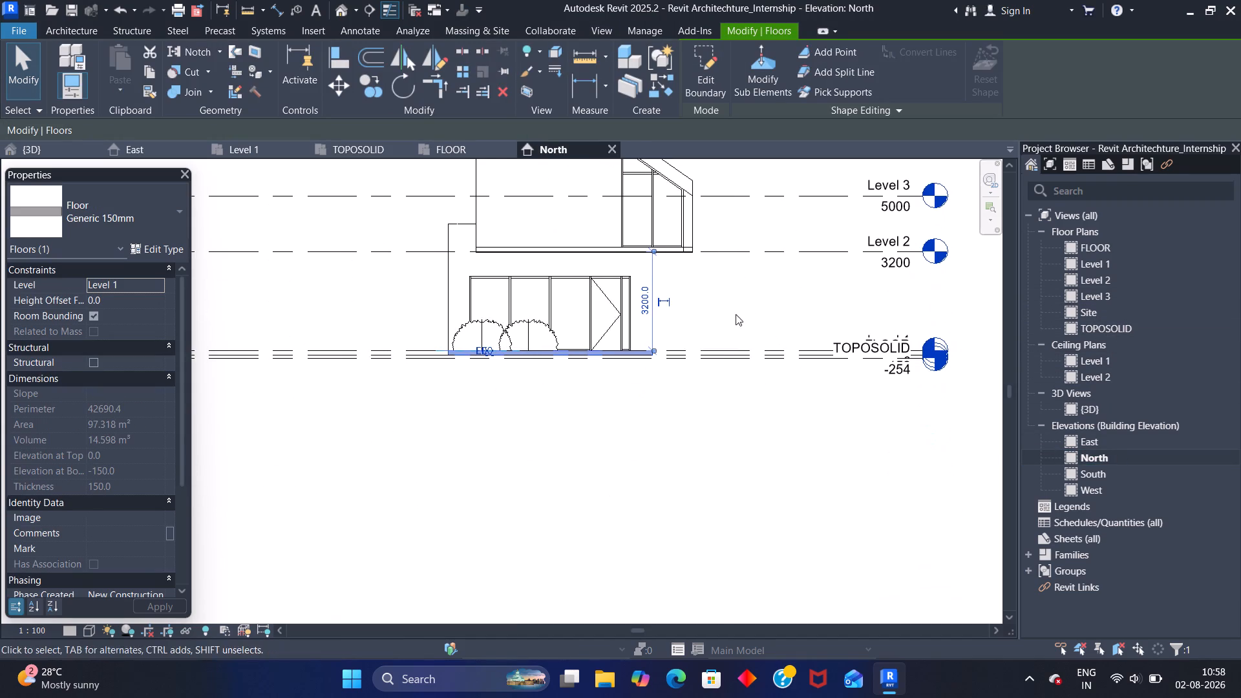
scroll(551, 327, "up", 2)
left_click(769, 298)
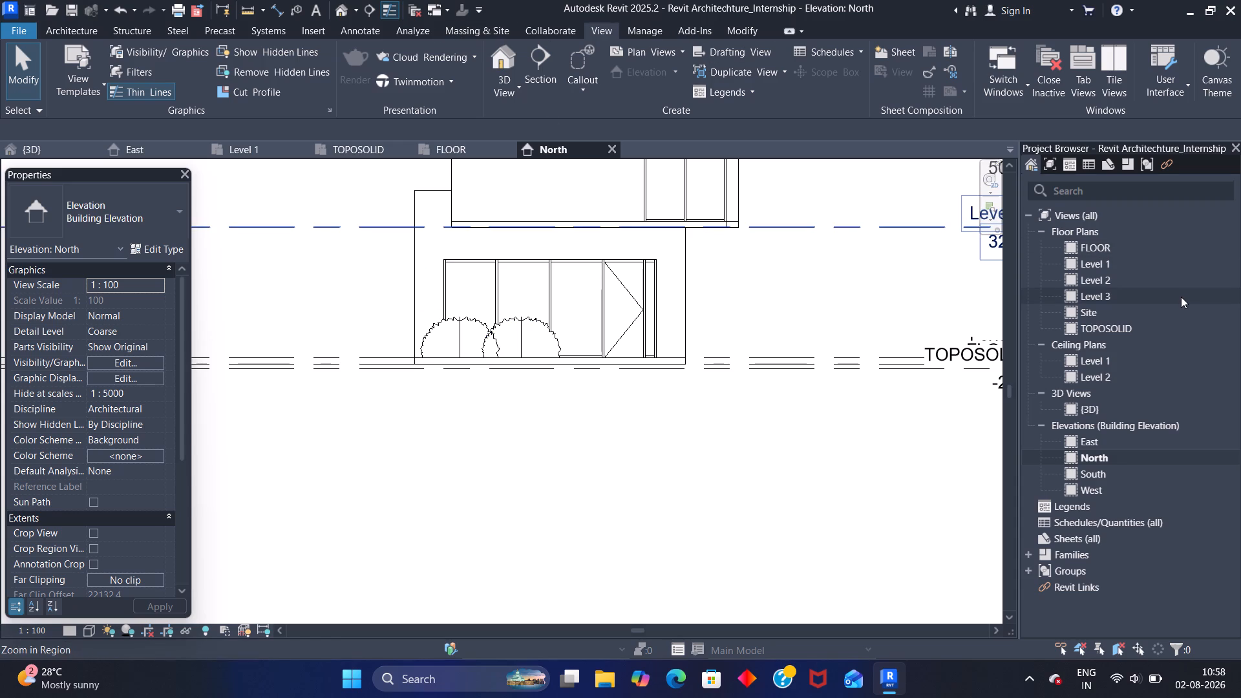
Open the FLOOR floor plan and start a new toposolid created from a sketch.
left_click(1151, 235)
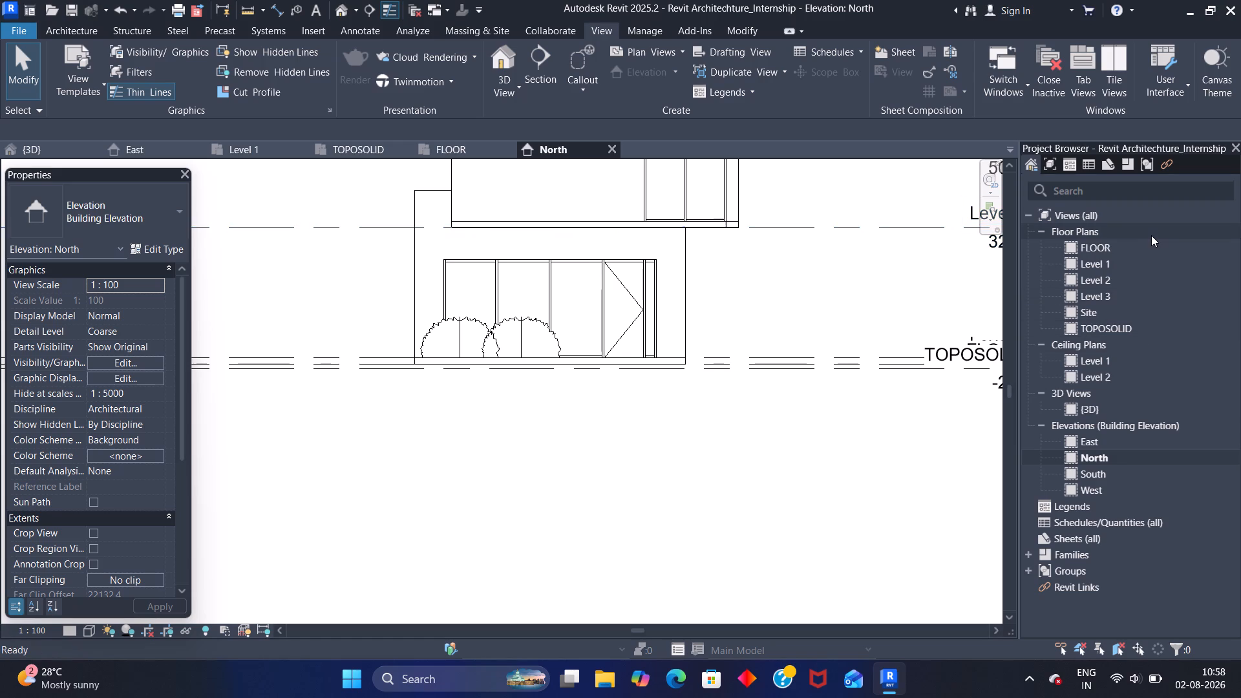
triple_click(1149, 245)
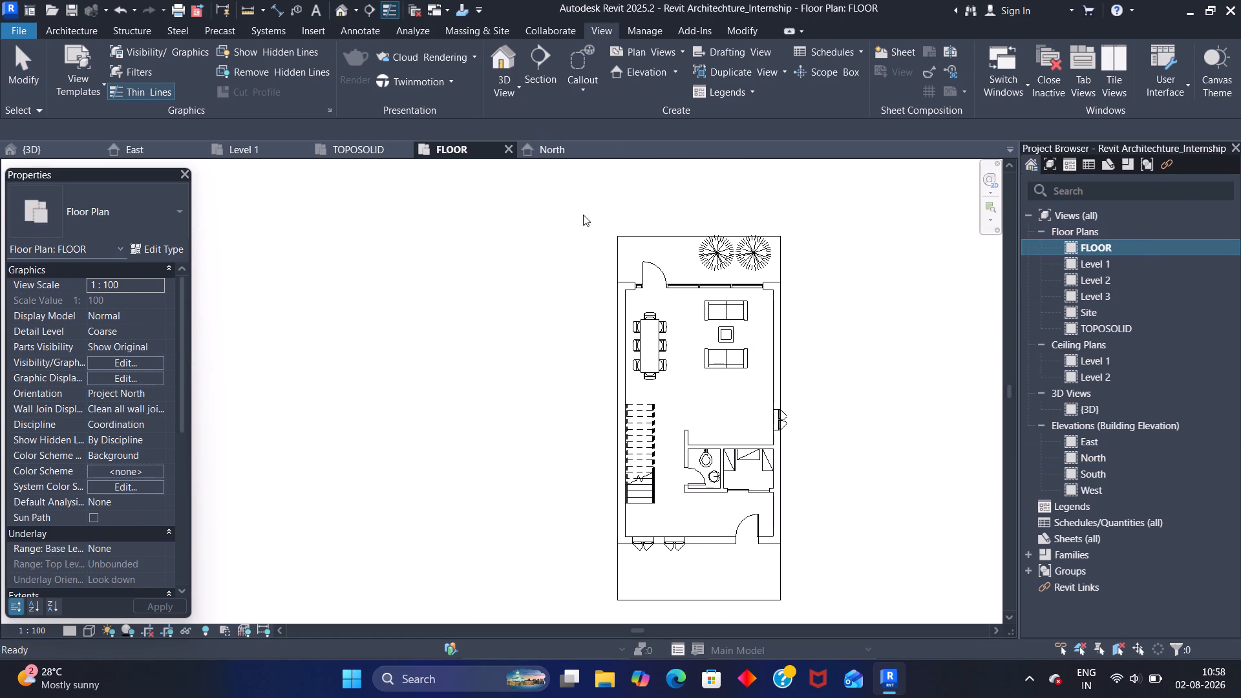
middle_click_drag(574, 217, 494, 194)
middle_click_drag(540, 243, 426, 186)
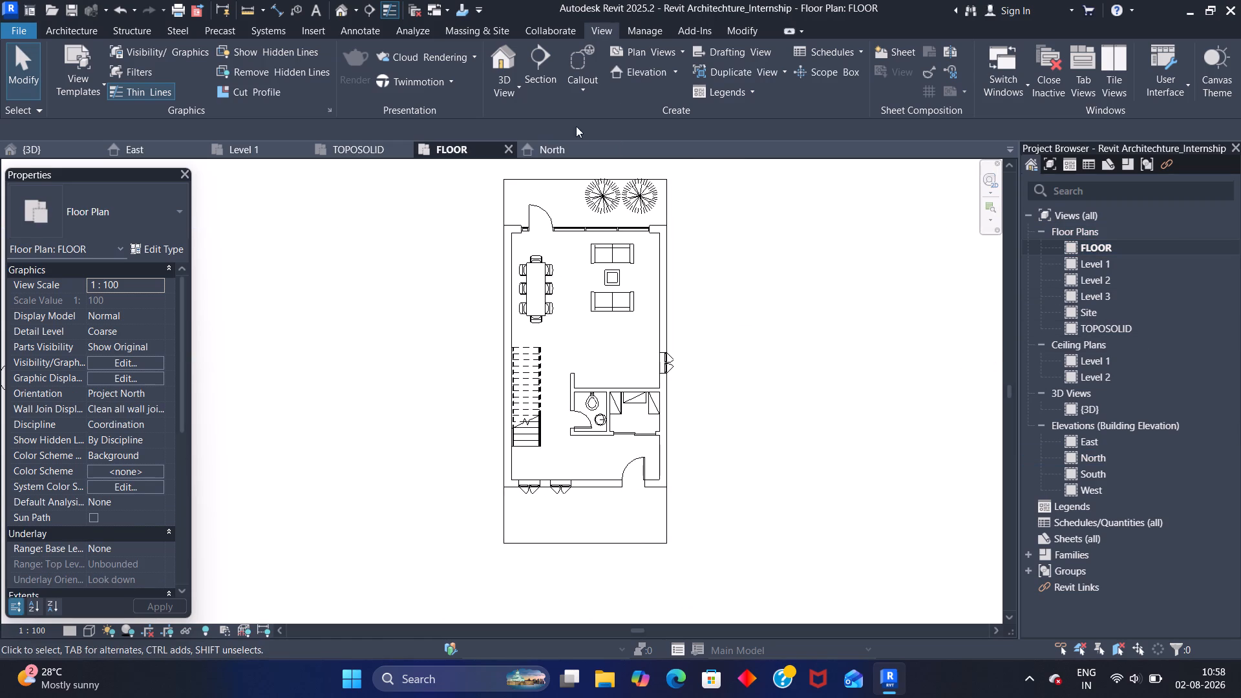
left_click(487, 31)
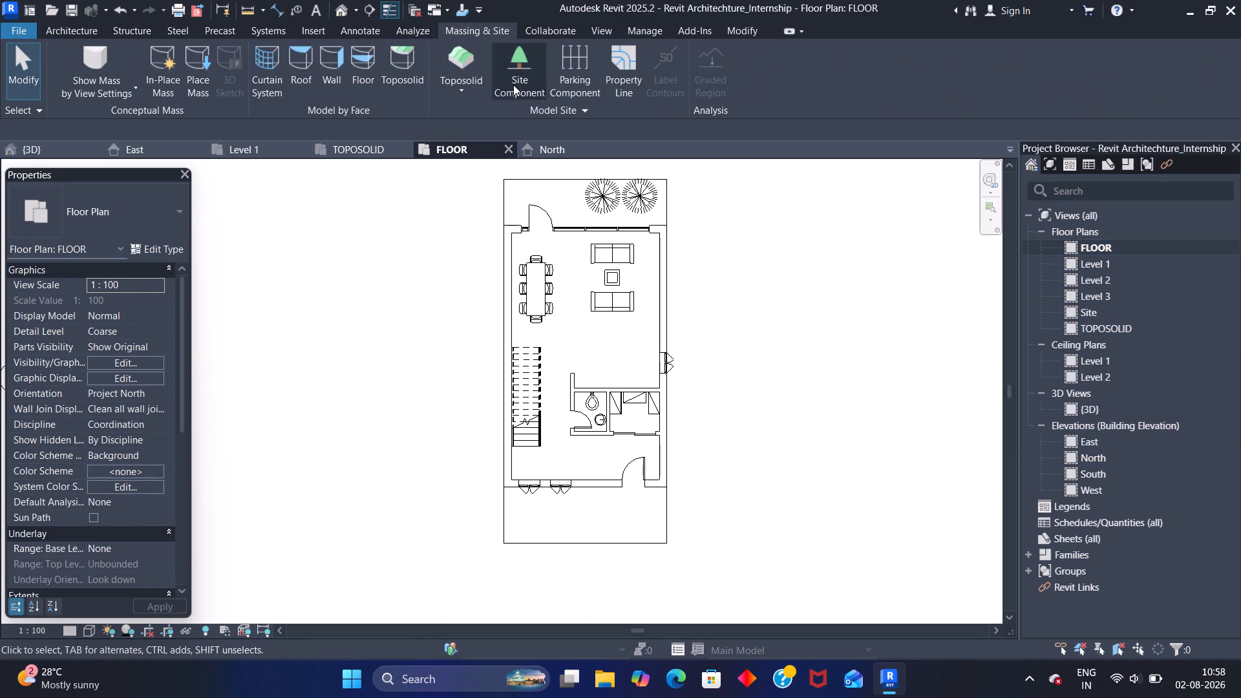
left_click(467, 89)
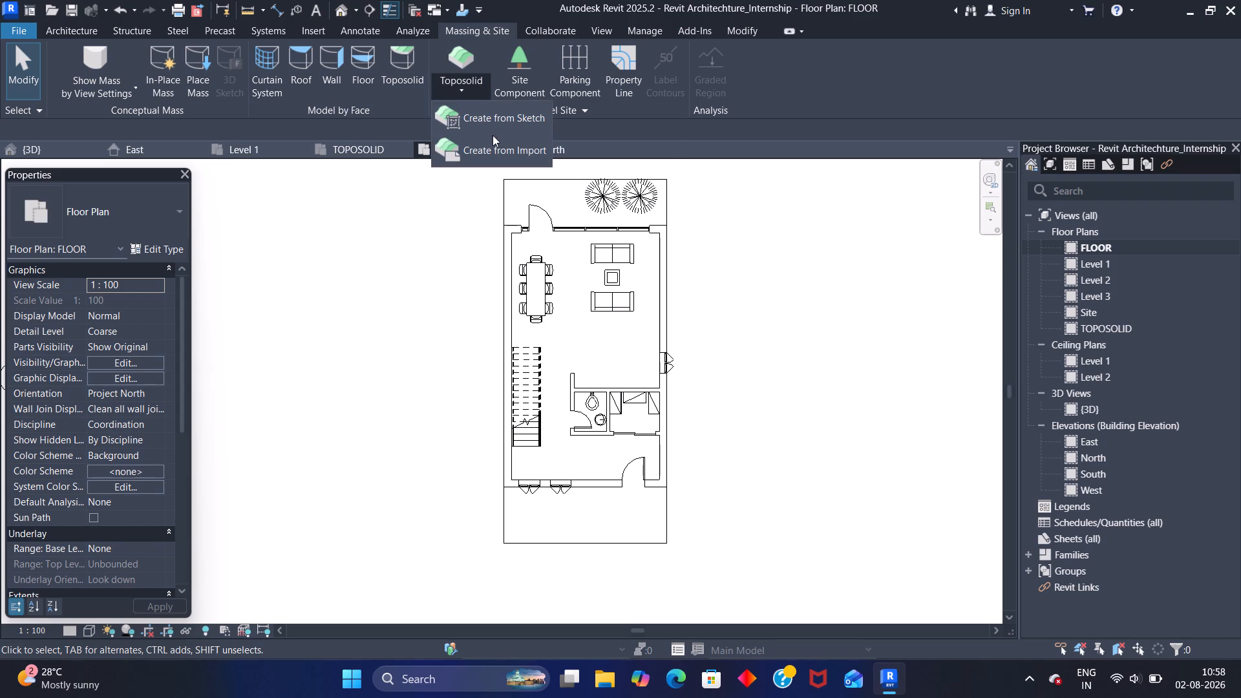
left_click(500, 120)
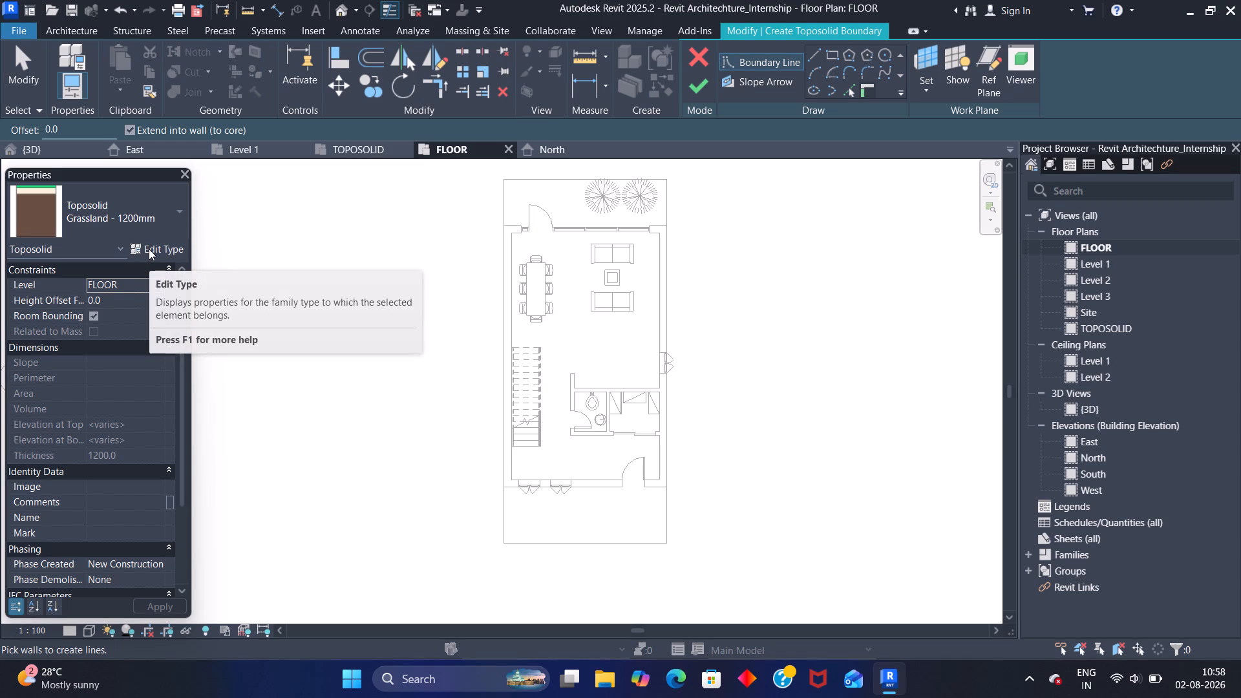
Examine the available toposolid types and the type properties of Grassland - 1200mm without changing them.
left_click(177, 210)
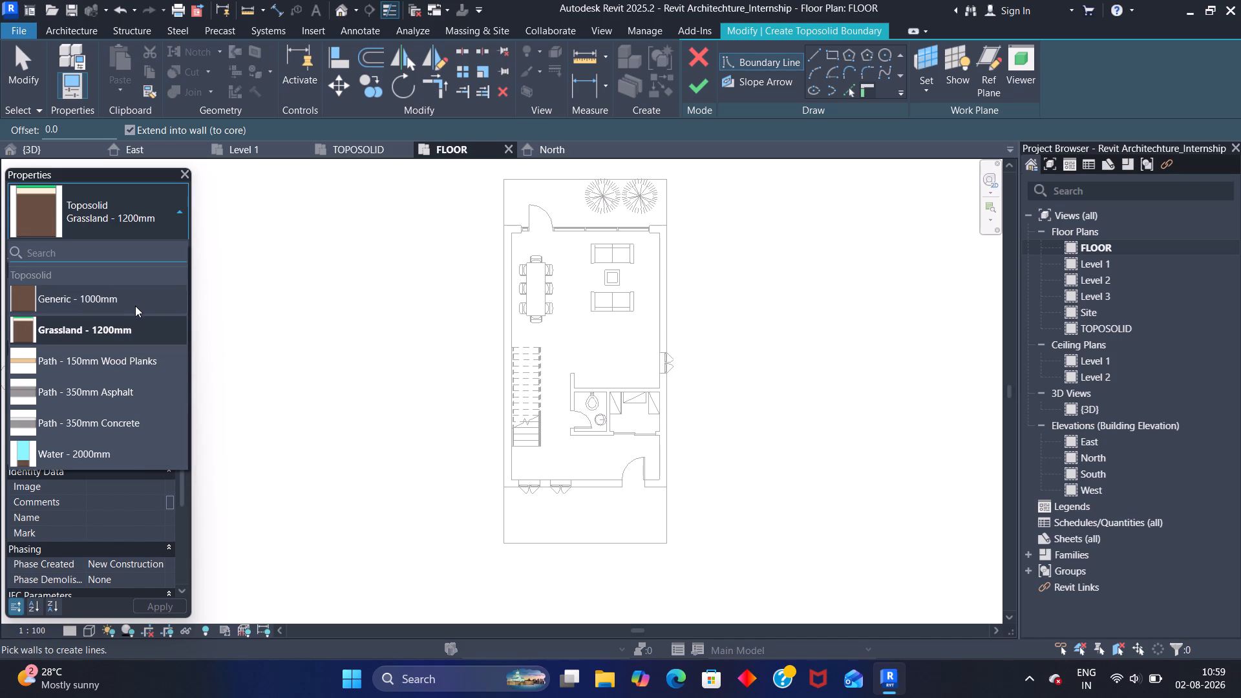
left_click(180, 209)
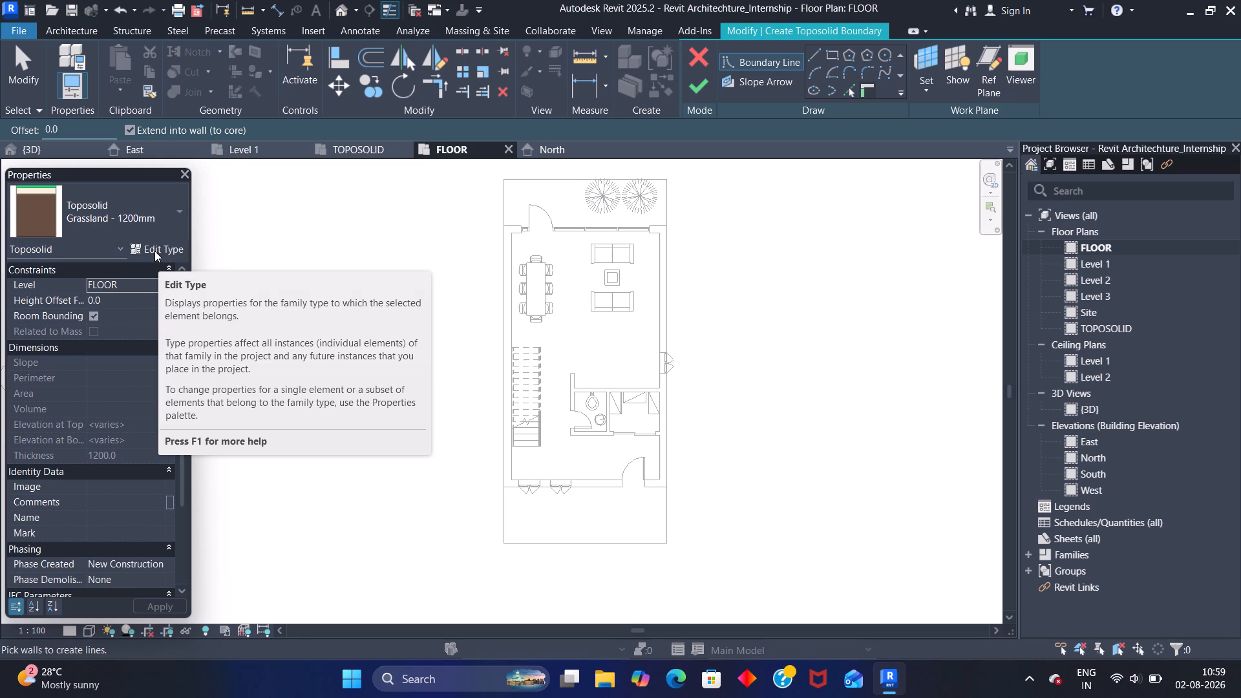
left_click(156, 249)
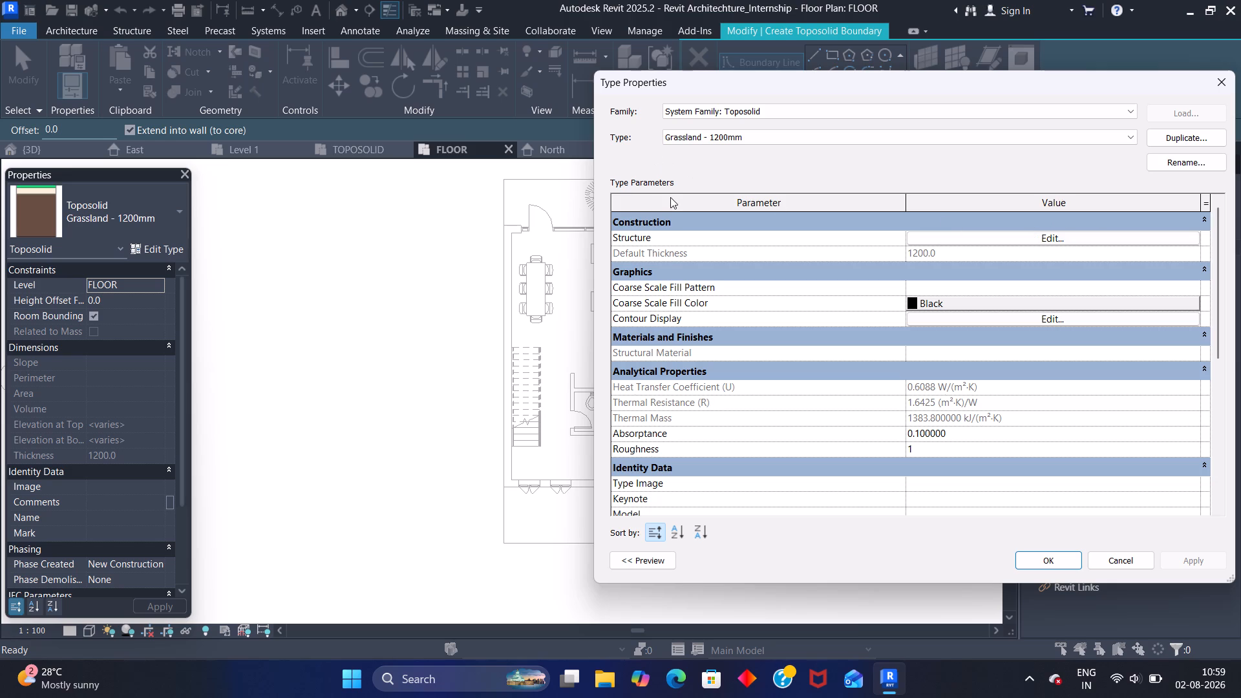
scroll(714, 193, "down", 2)
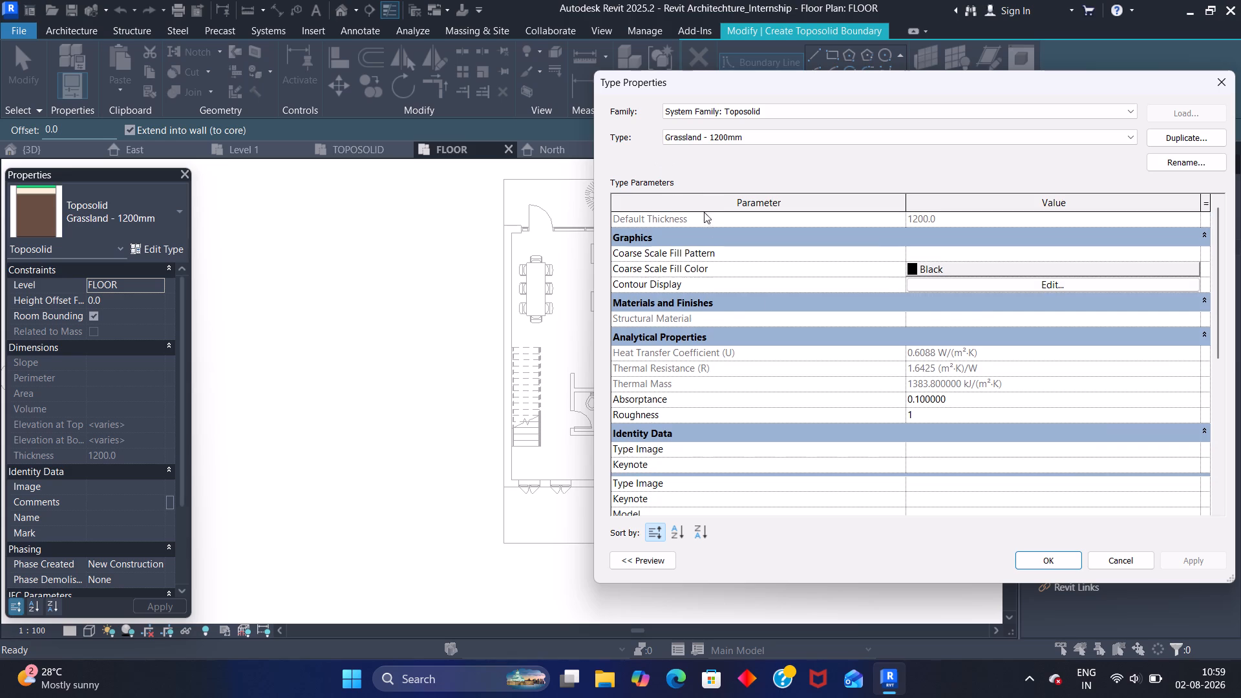
scroll(704, 212, "down", 3)
scroll(845, 385, "down", 5)
scroll(843, 377, "up", 7)
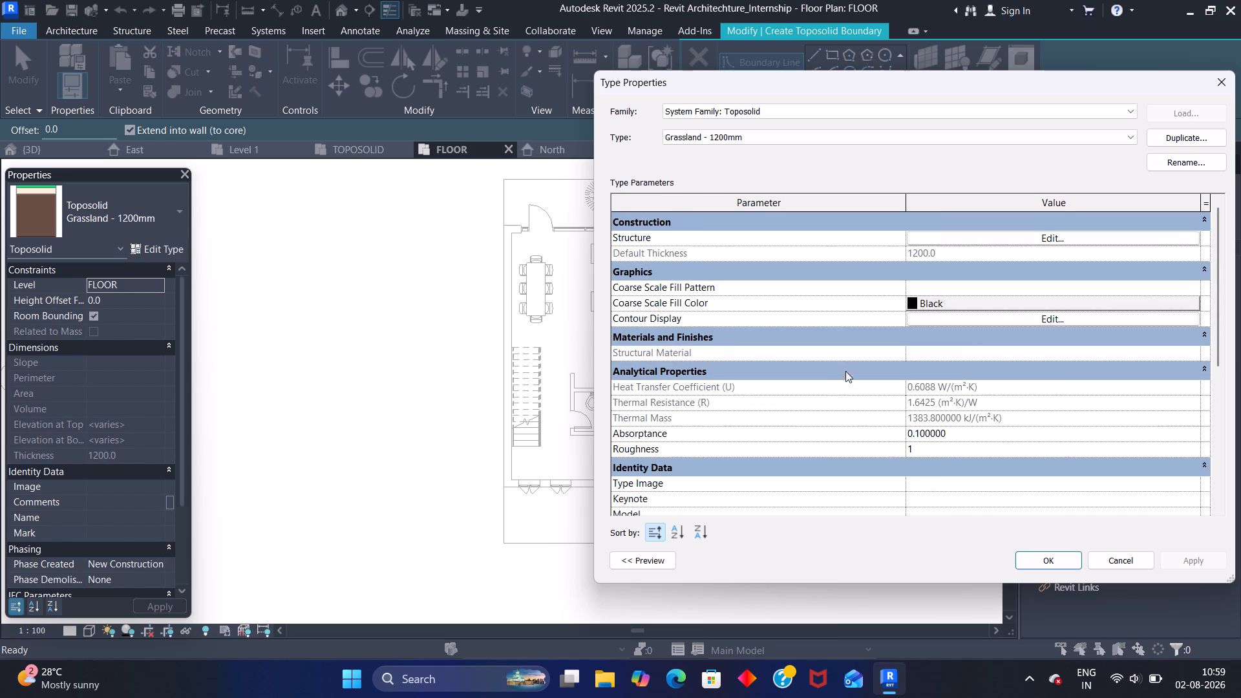
scroll(845, 371, "up", 5)
left_click(1225, 81)
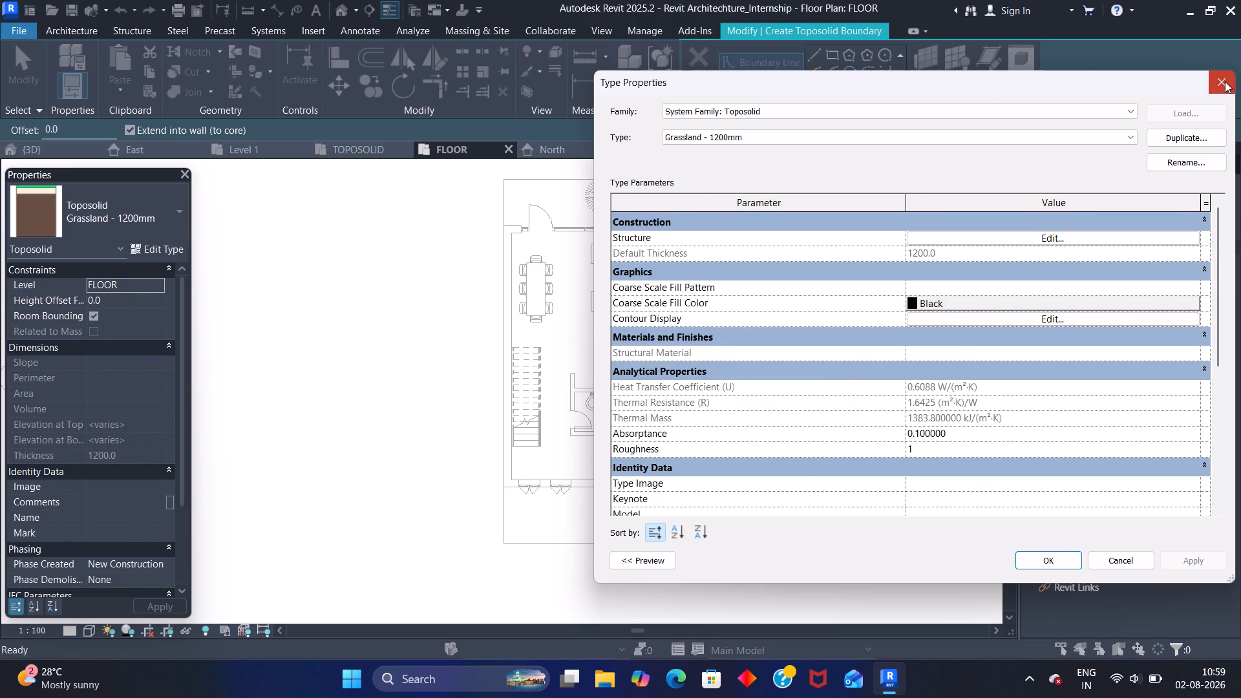
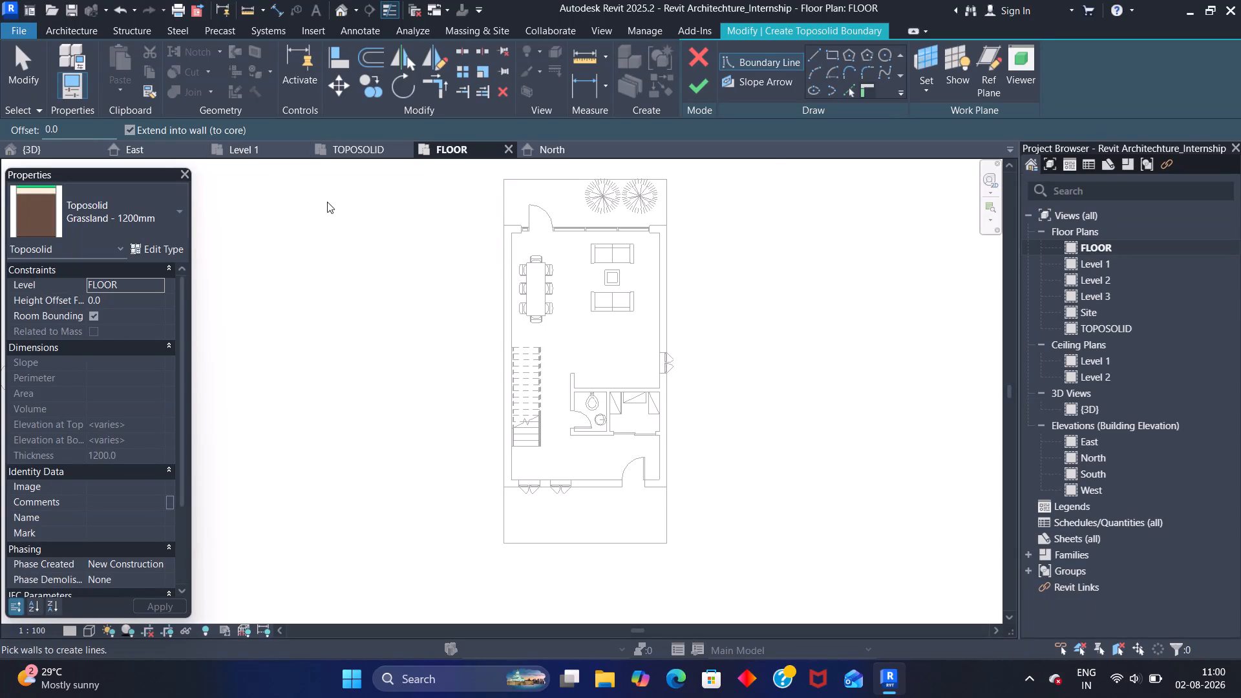
Sketch a rectangular toposolid boundary about 29000 by 32000 mm around the house on the FLOOR plan and finish the Grassland - 1200mm toposolid.
left_click(834, 56)
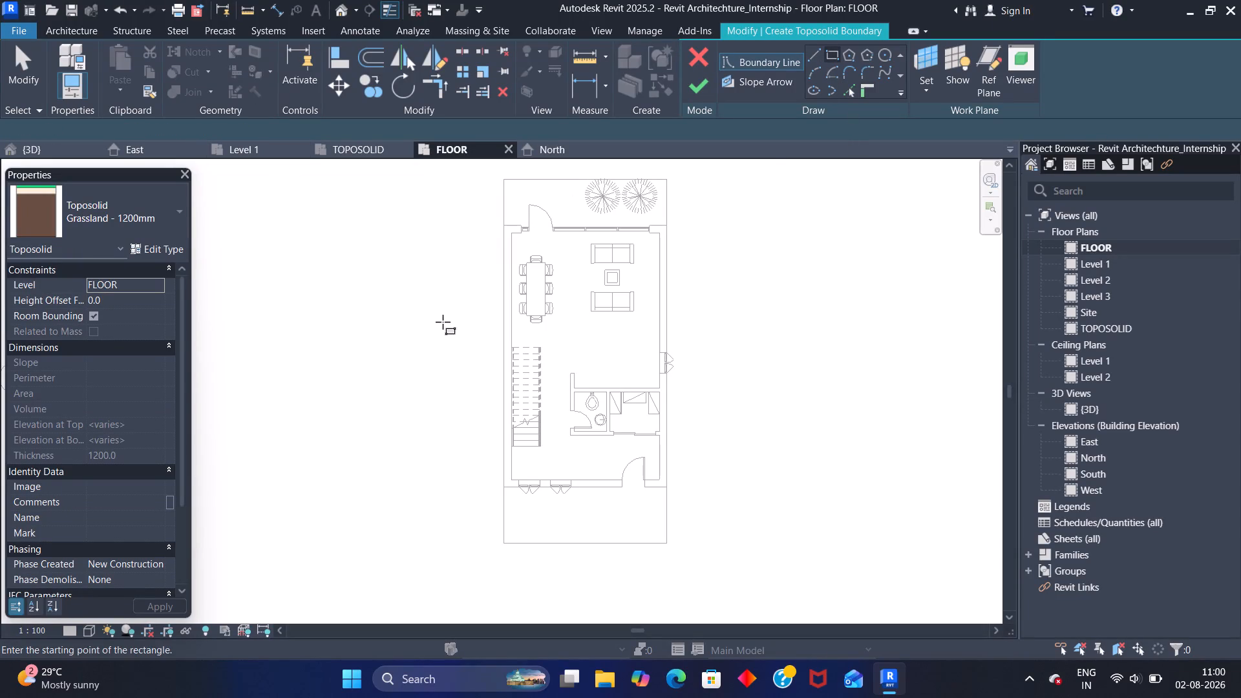
scroll(441, 267, "down", 2)
middle_click_drag(434, 275, 425, 408)
scroll(414, 324, "down", 5)
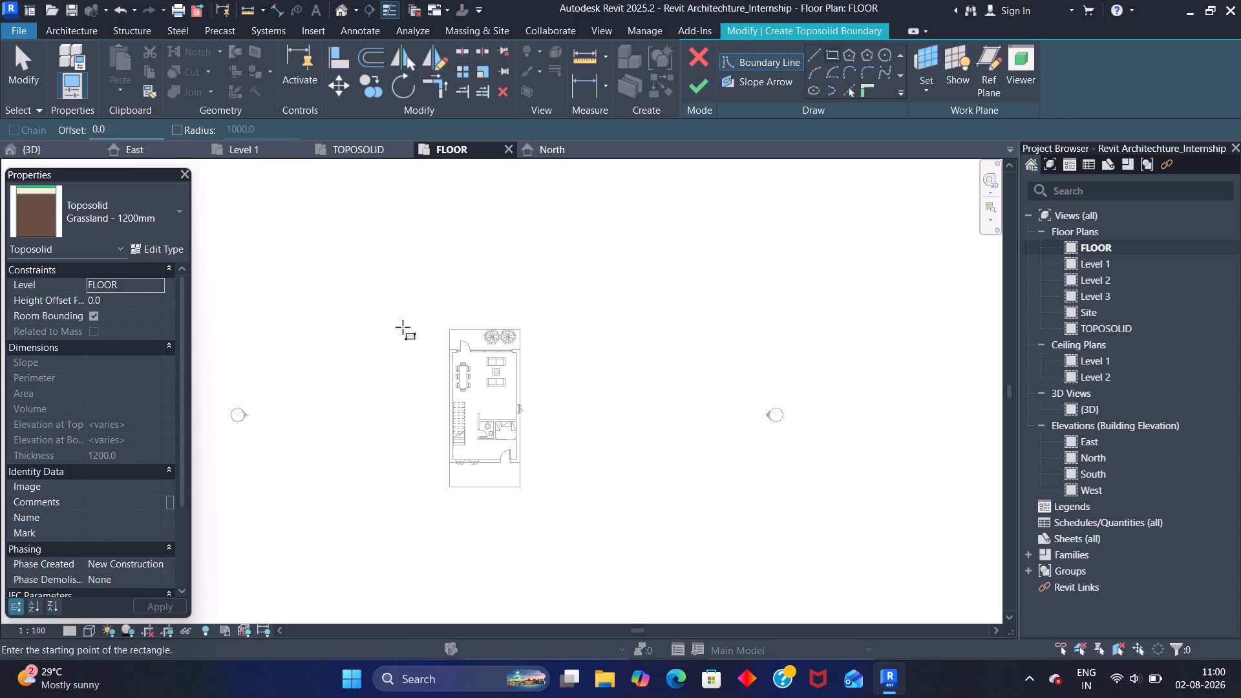
scroll(403, 327, "down", 1)
left_click(350, 253)
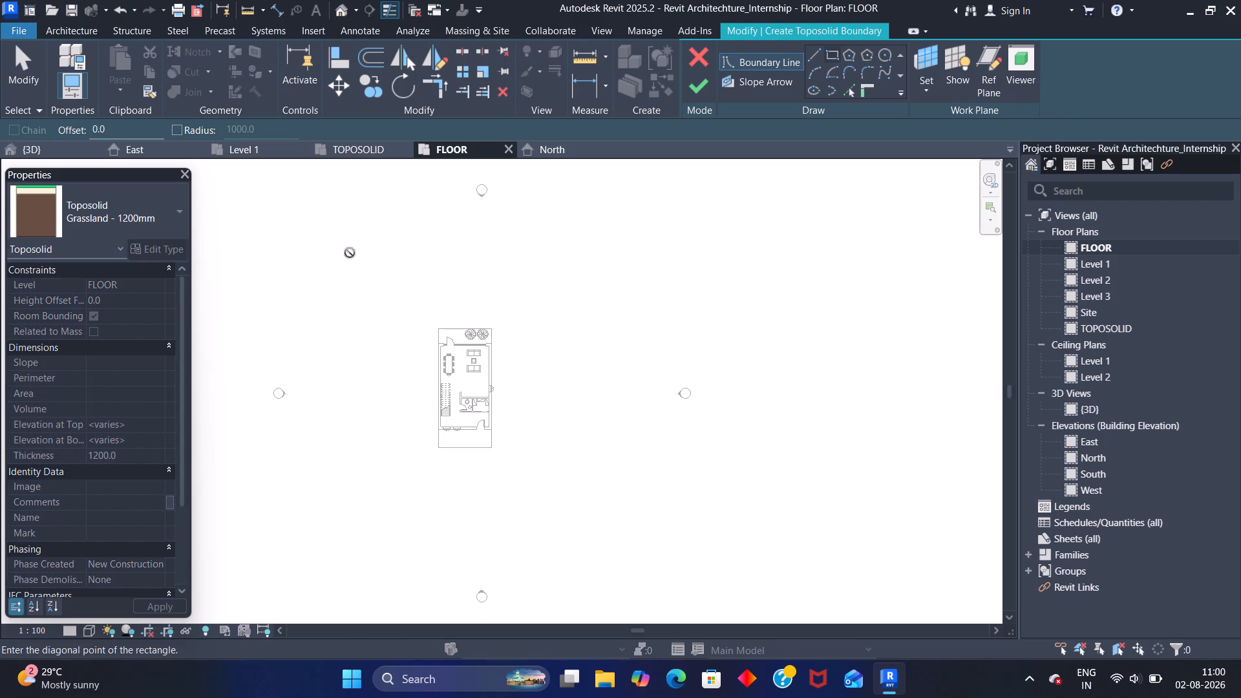
left_click(584, 511)
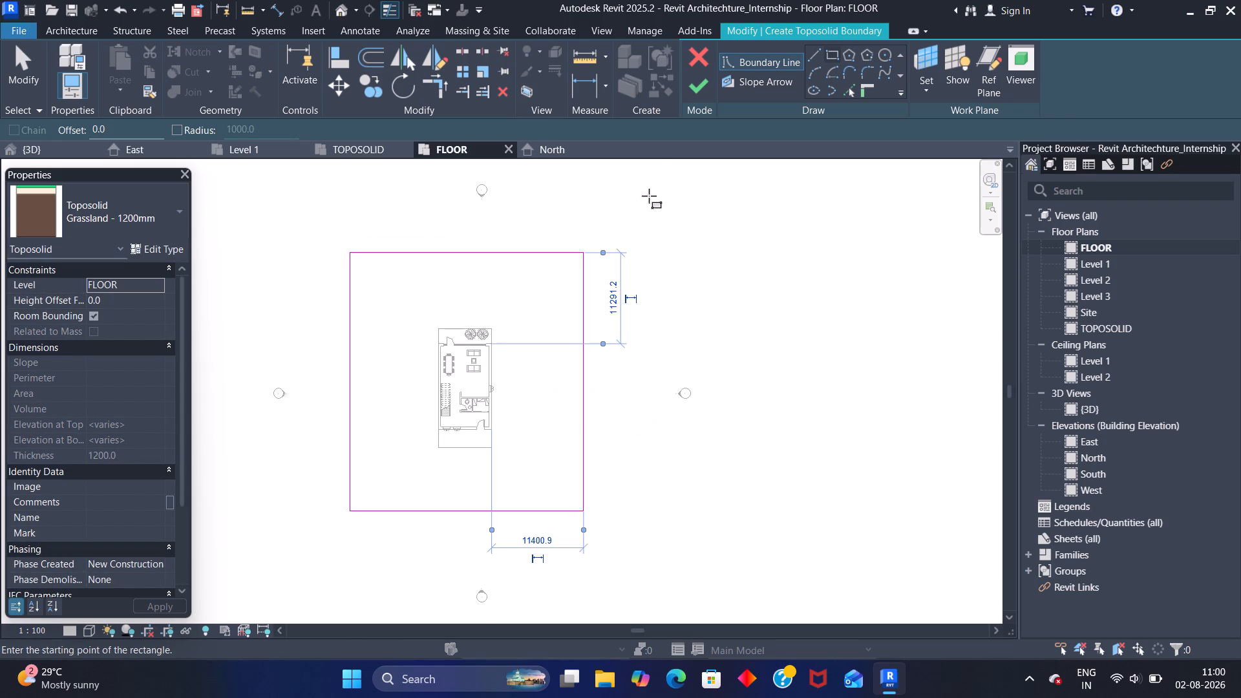
left_click(703, 81)
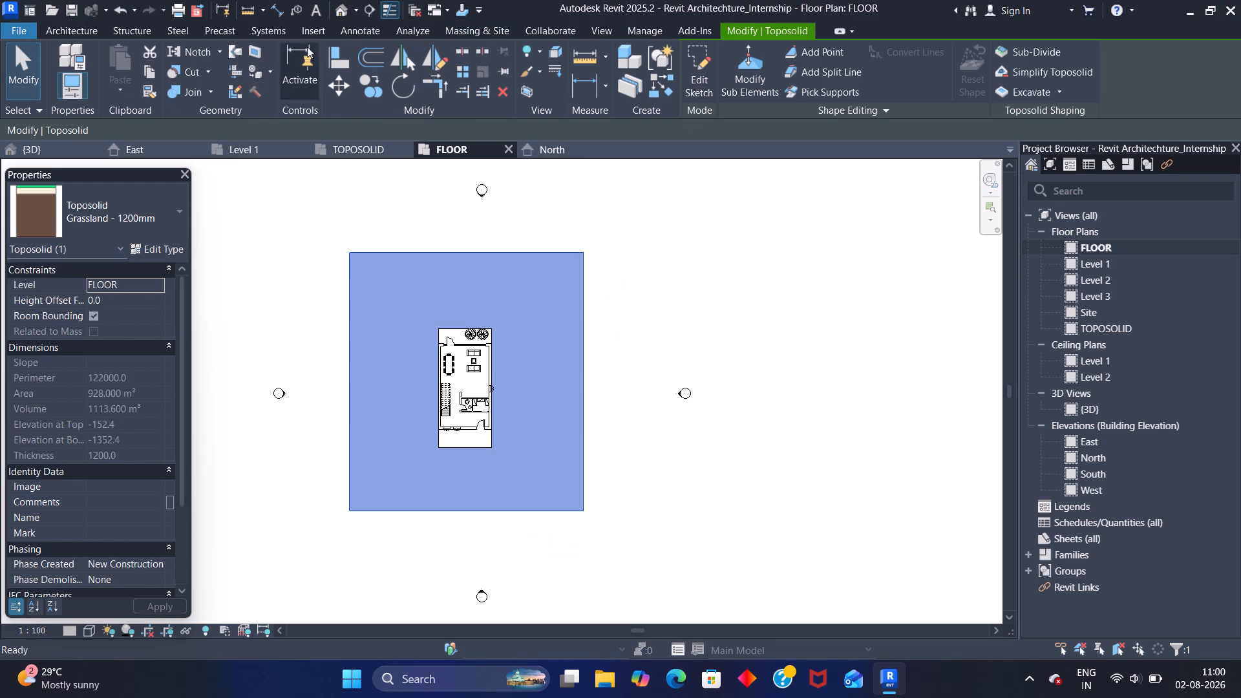
Examine how the new toposolid sits around and beneath the house in the 3D view and the North elevation.
left_click(340, 12)
scroll(520, 380, "down", 1)
scroll(613, 440, "down", 2)
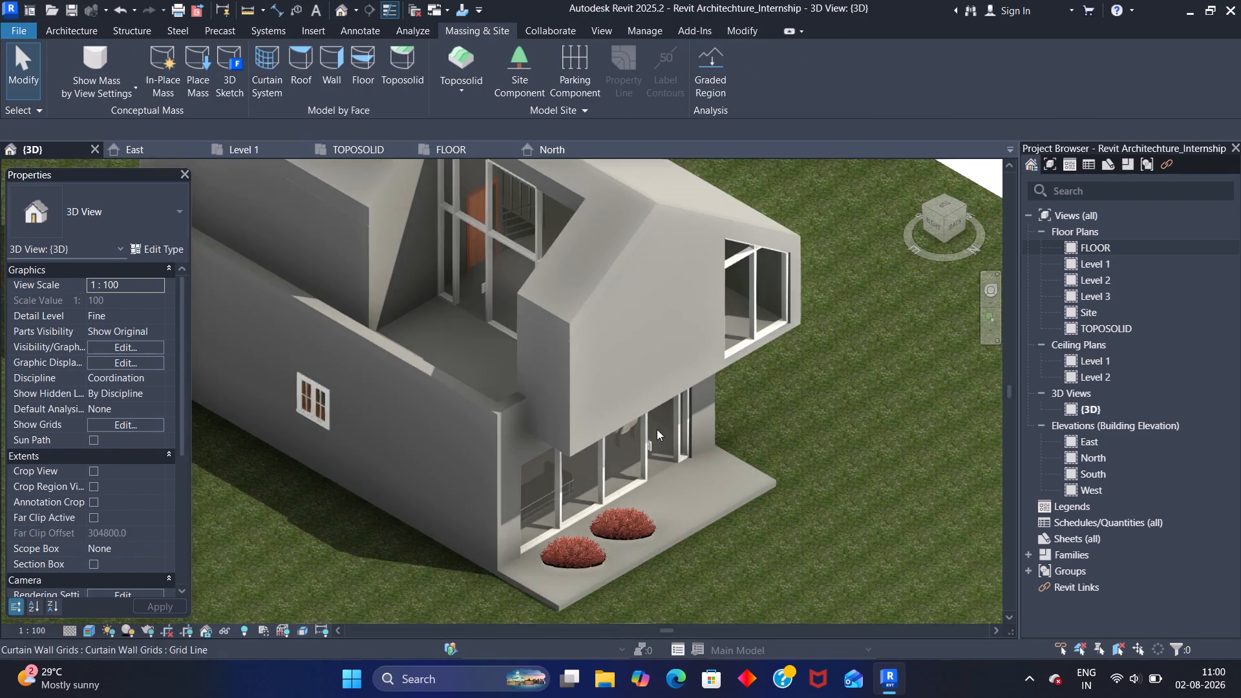
scroll(657, 429, "down", 6)
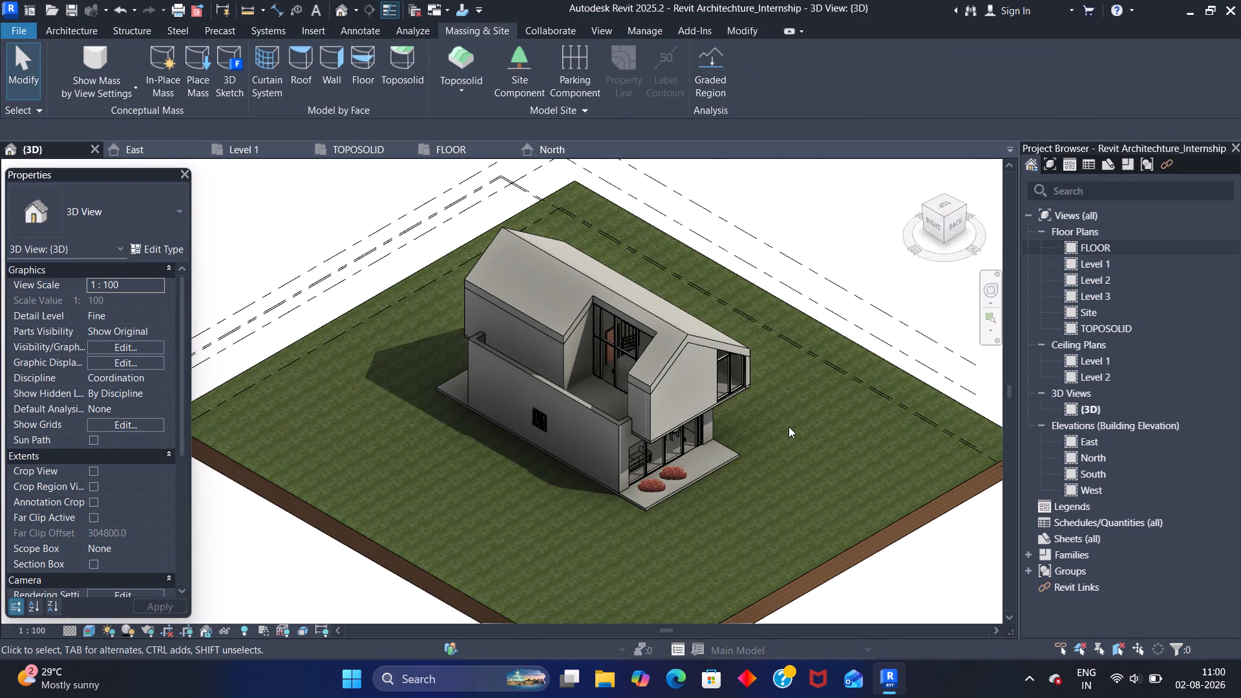
double_click(1101, 454)
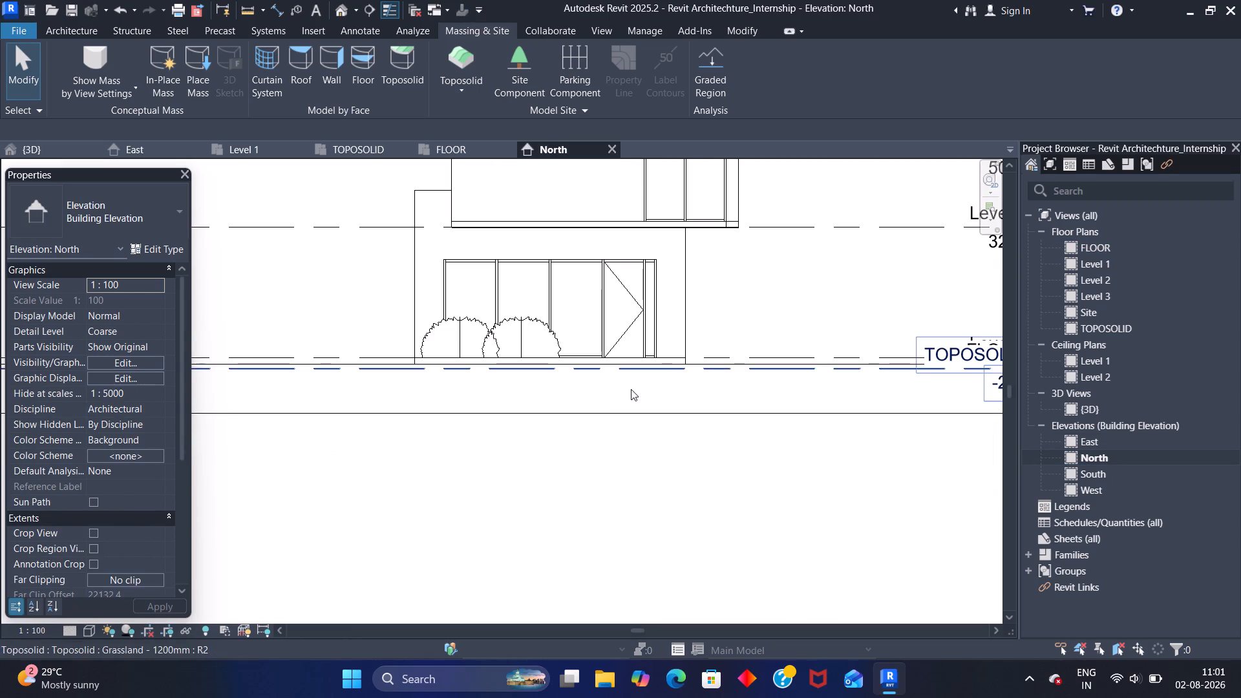
scroll(624, 396, "down", 3)
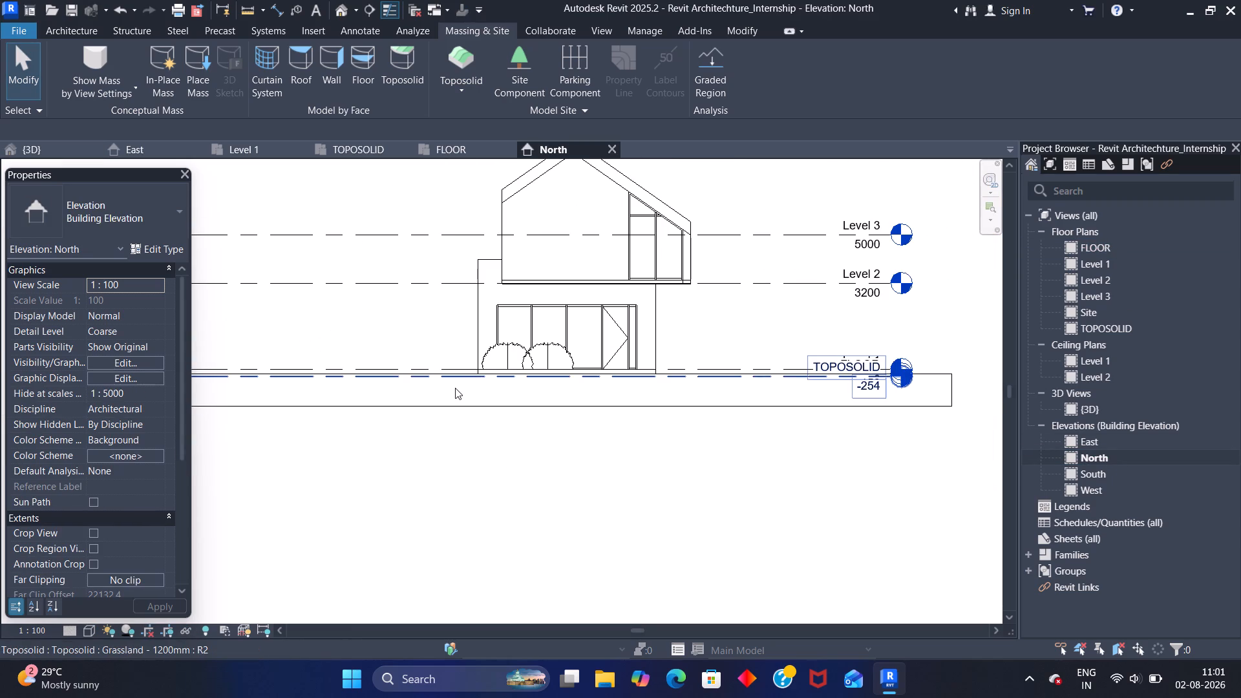
left_click(581, 408)
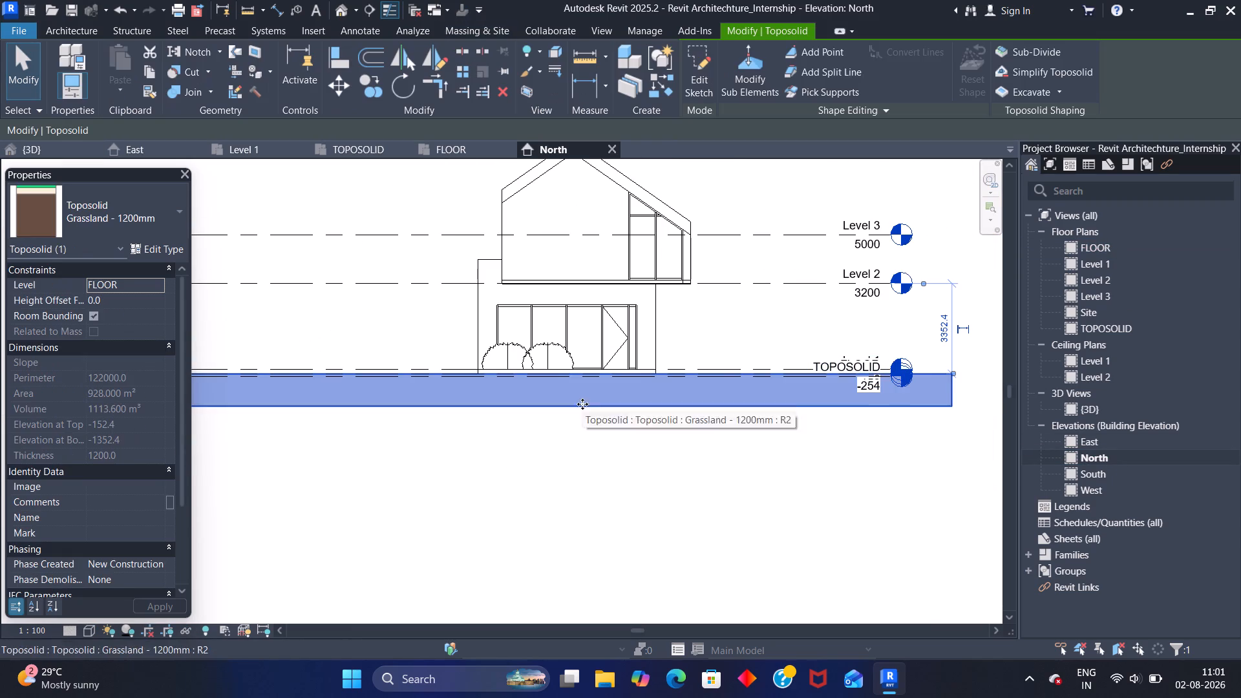
double_click(1129, 404)
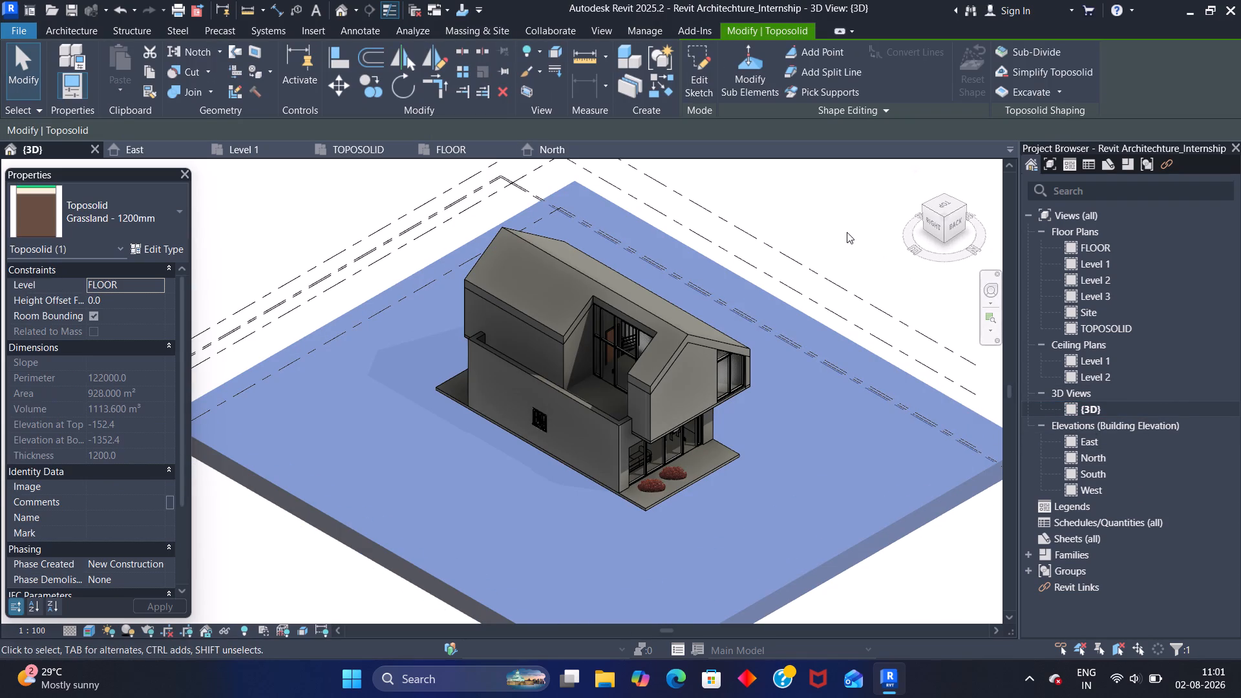
key("Escape")
scroll(840, 231, "down", 1)
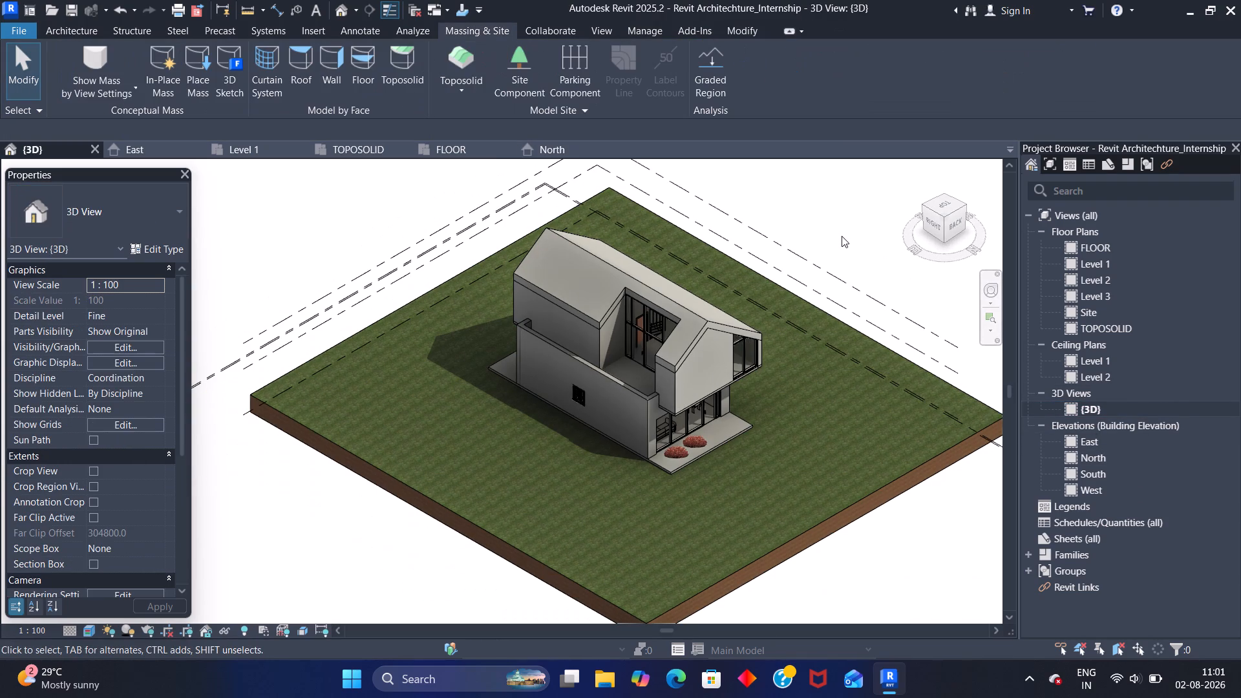
middle_click_drag(838, 227, 733, 217, "shift")
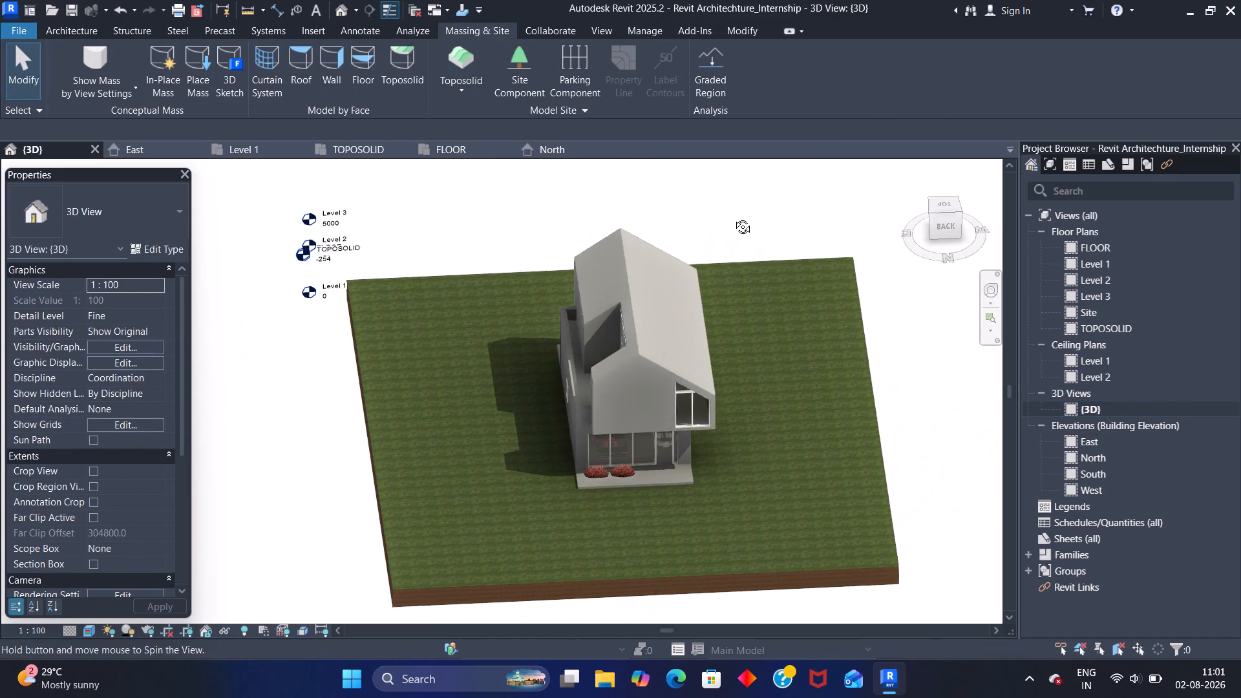
middle_click_drag(733, 217, 650, 194, "shift")
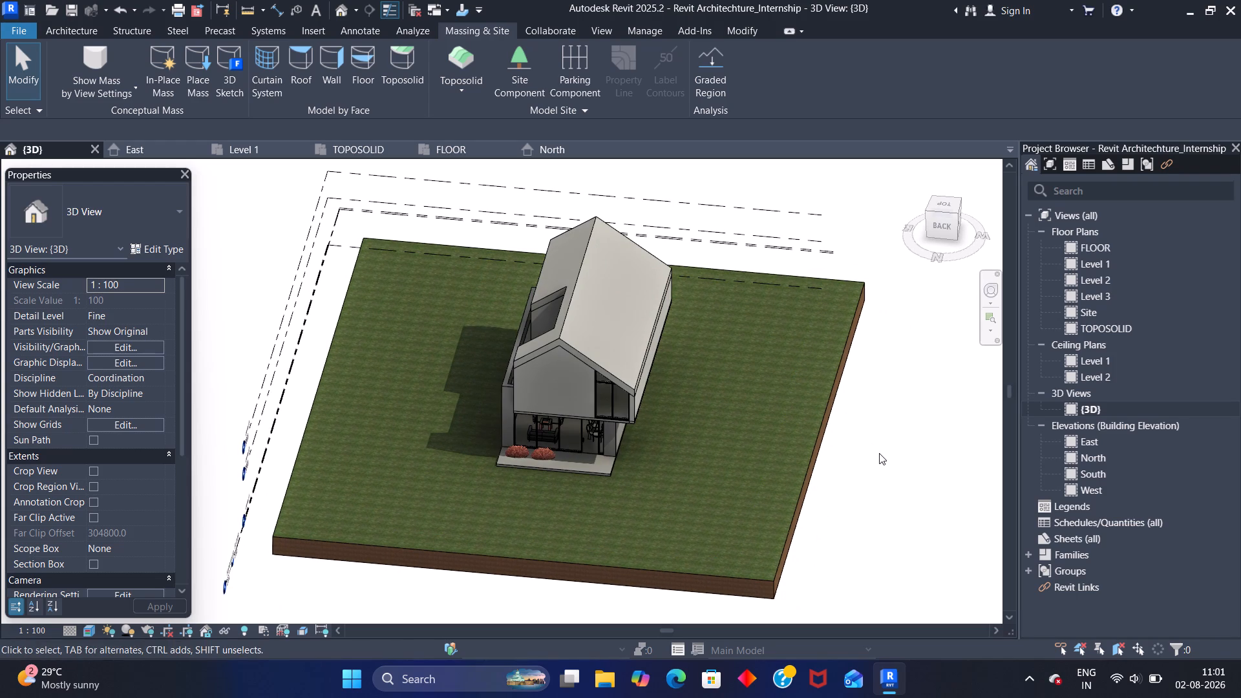
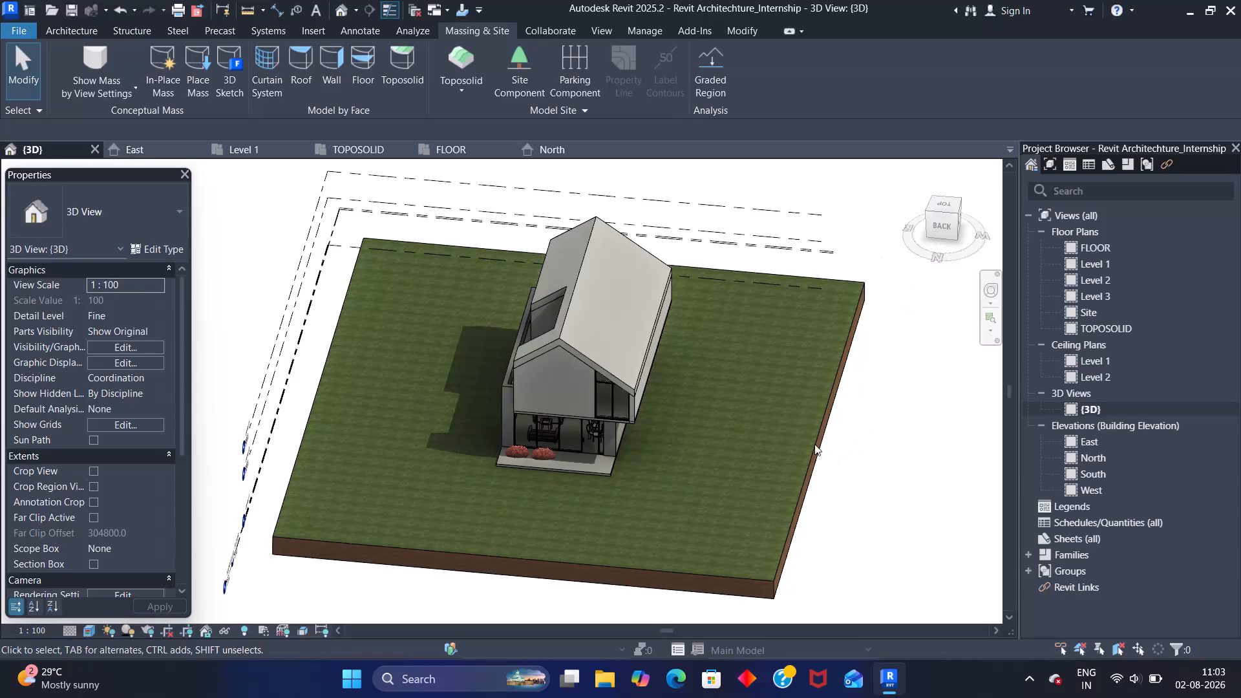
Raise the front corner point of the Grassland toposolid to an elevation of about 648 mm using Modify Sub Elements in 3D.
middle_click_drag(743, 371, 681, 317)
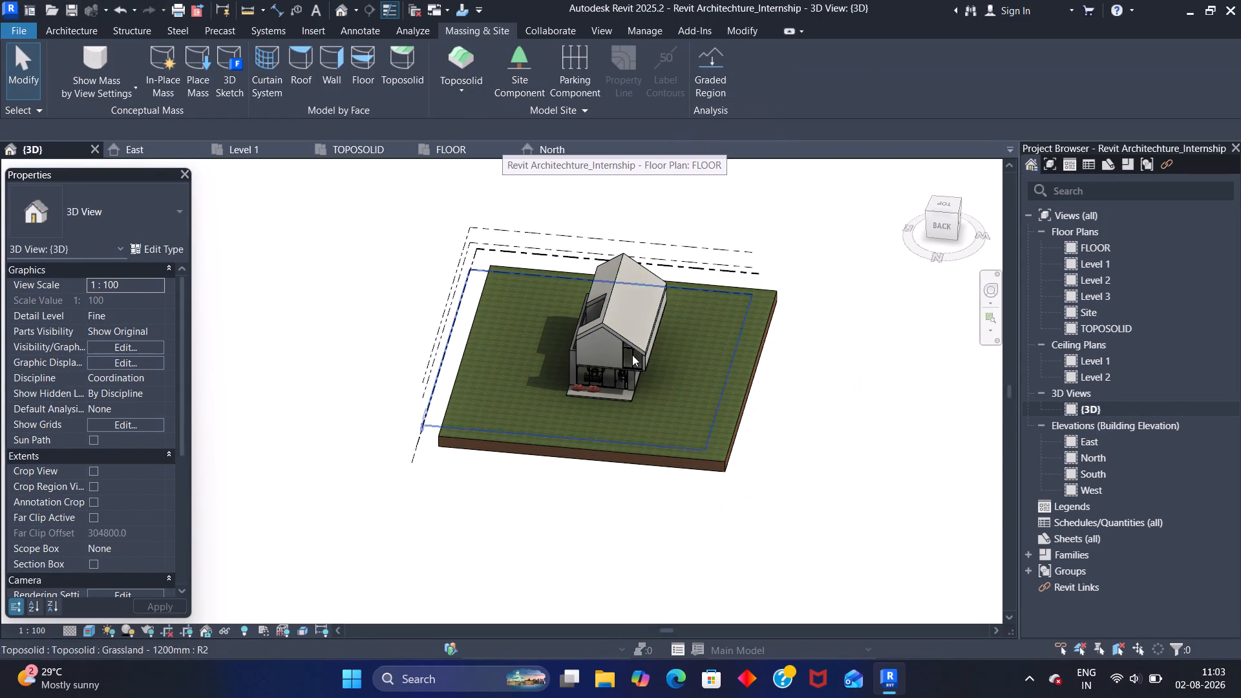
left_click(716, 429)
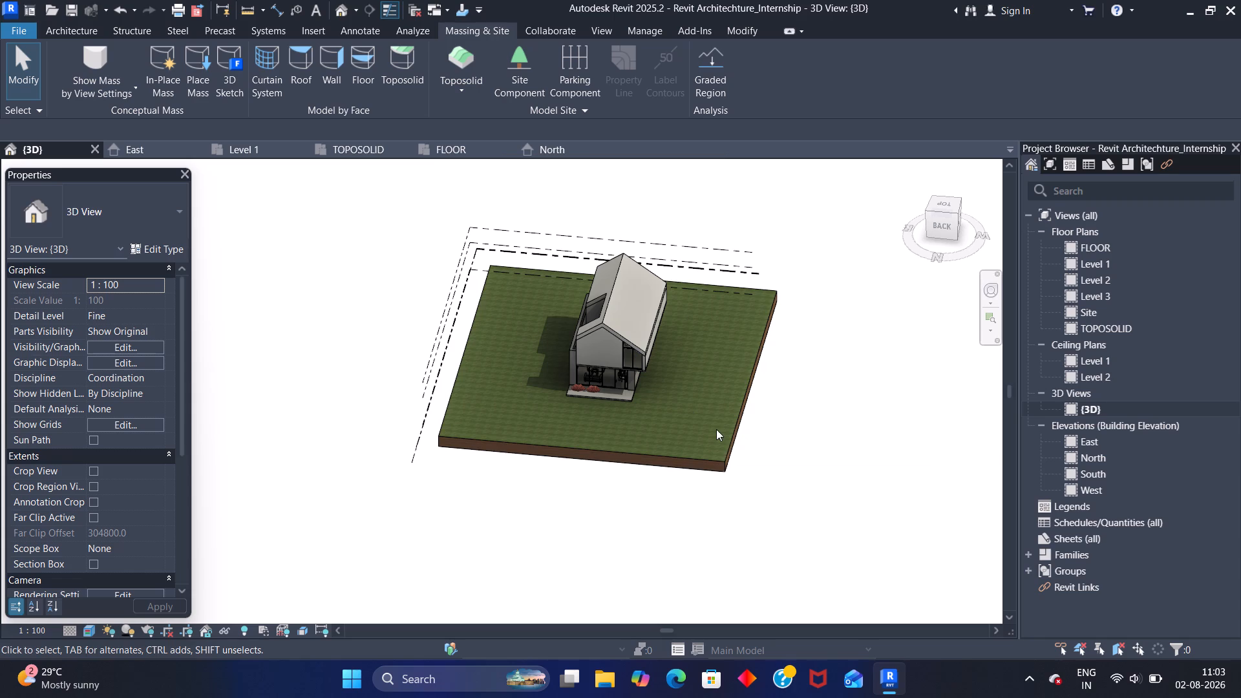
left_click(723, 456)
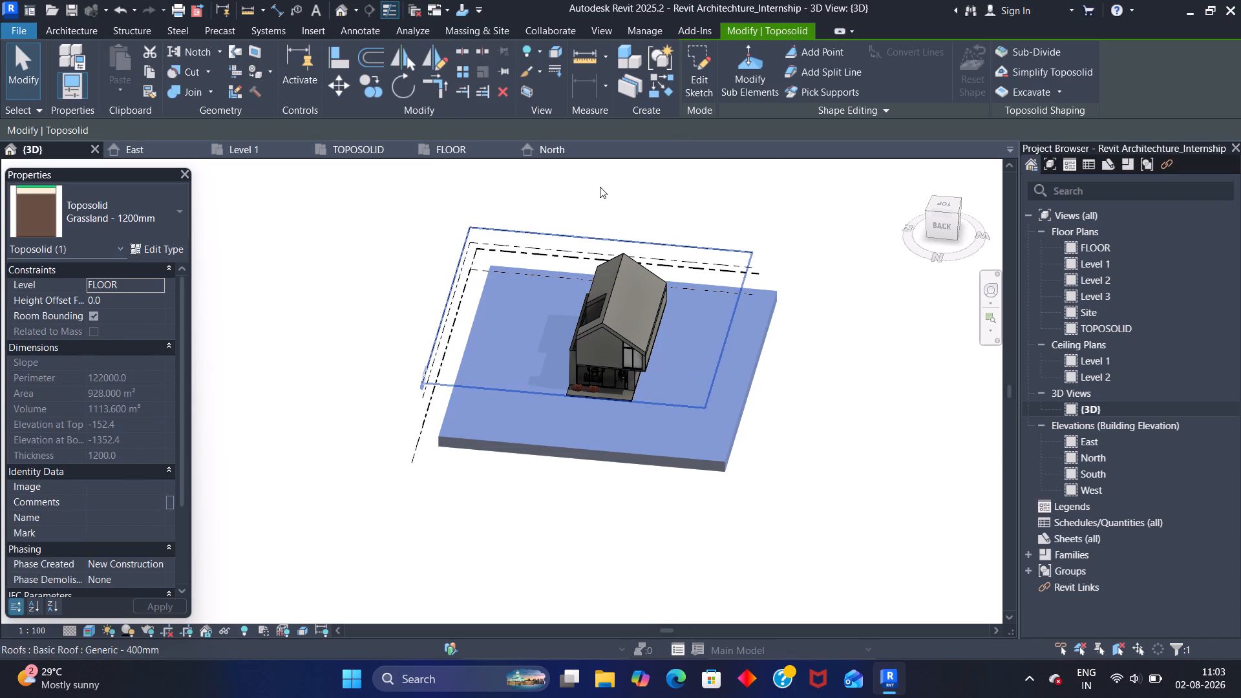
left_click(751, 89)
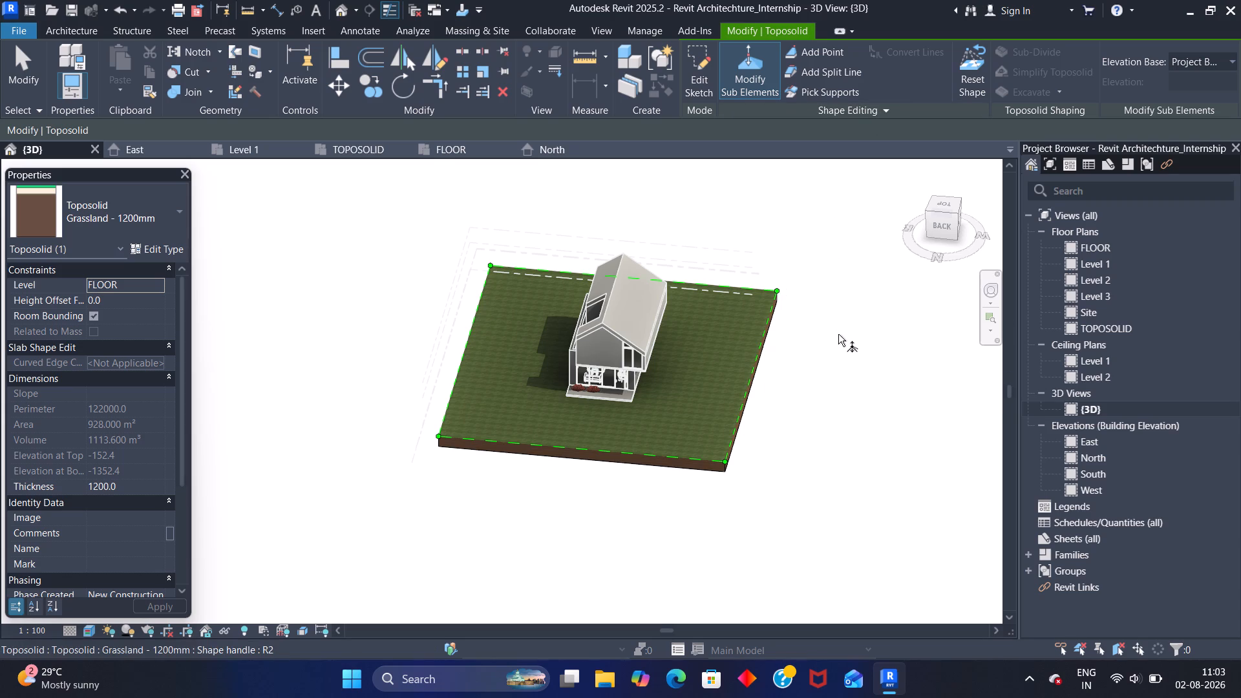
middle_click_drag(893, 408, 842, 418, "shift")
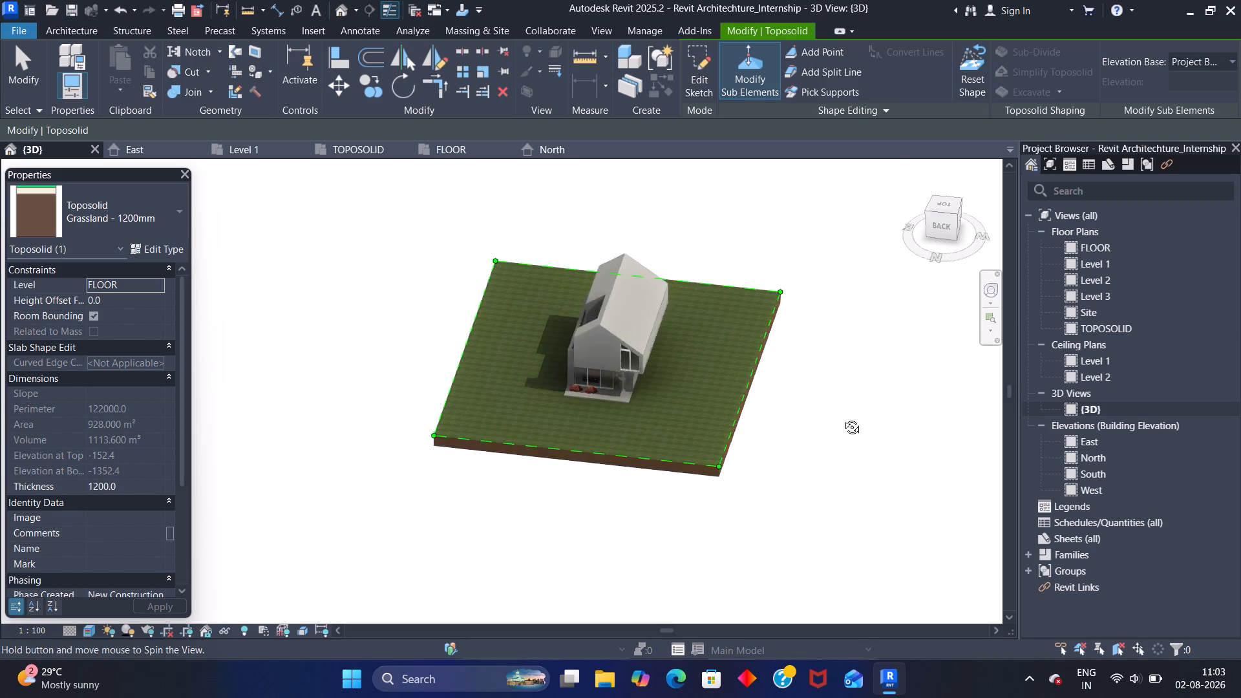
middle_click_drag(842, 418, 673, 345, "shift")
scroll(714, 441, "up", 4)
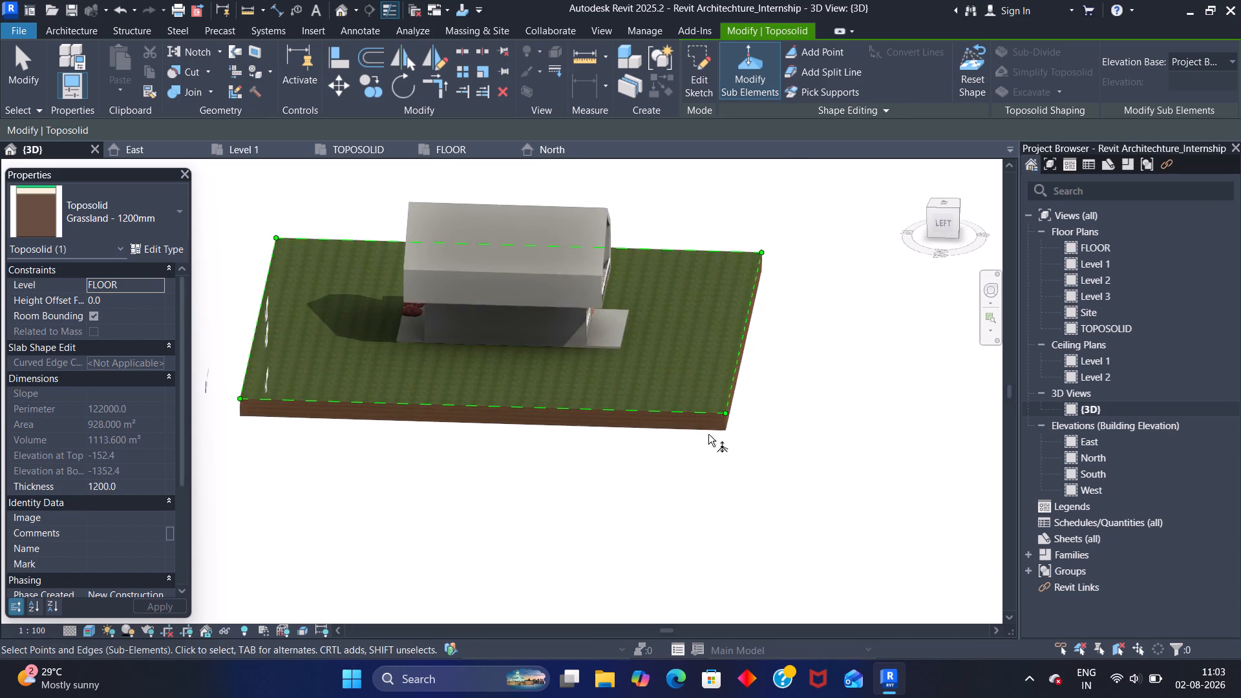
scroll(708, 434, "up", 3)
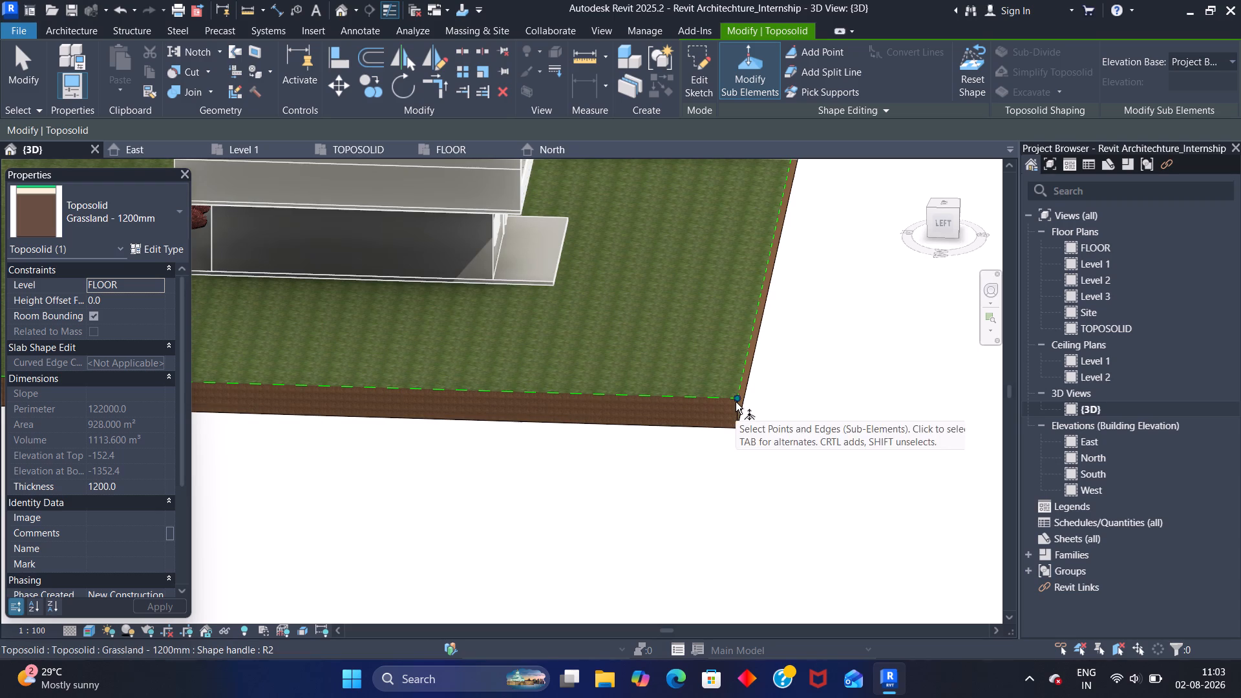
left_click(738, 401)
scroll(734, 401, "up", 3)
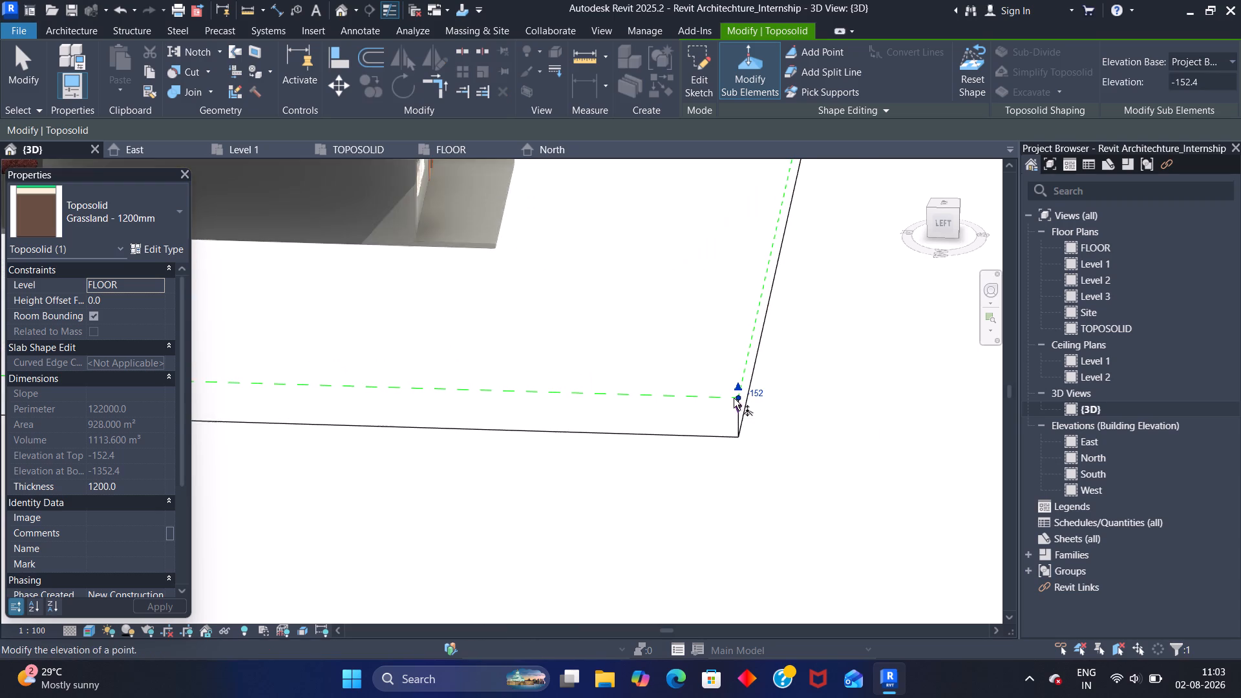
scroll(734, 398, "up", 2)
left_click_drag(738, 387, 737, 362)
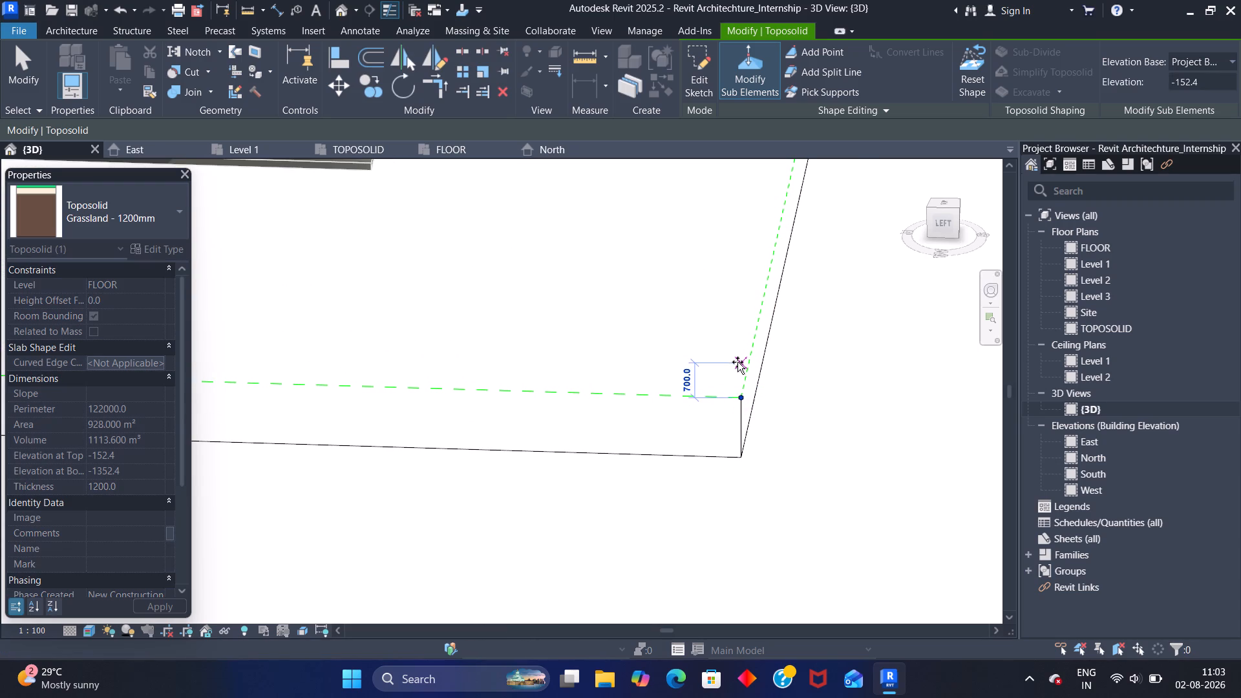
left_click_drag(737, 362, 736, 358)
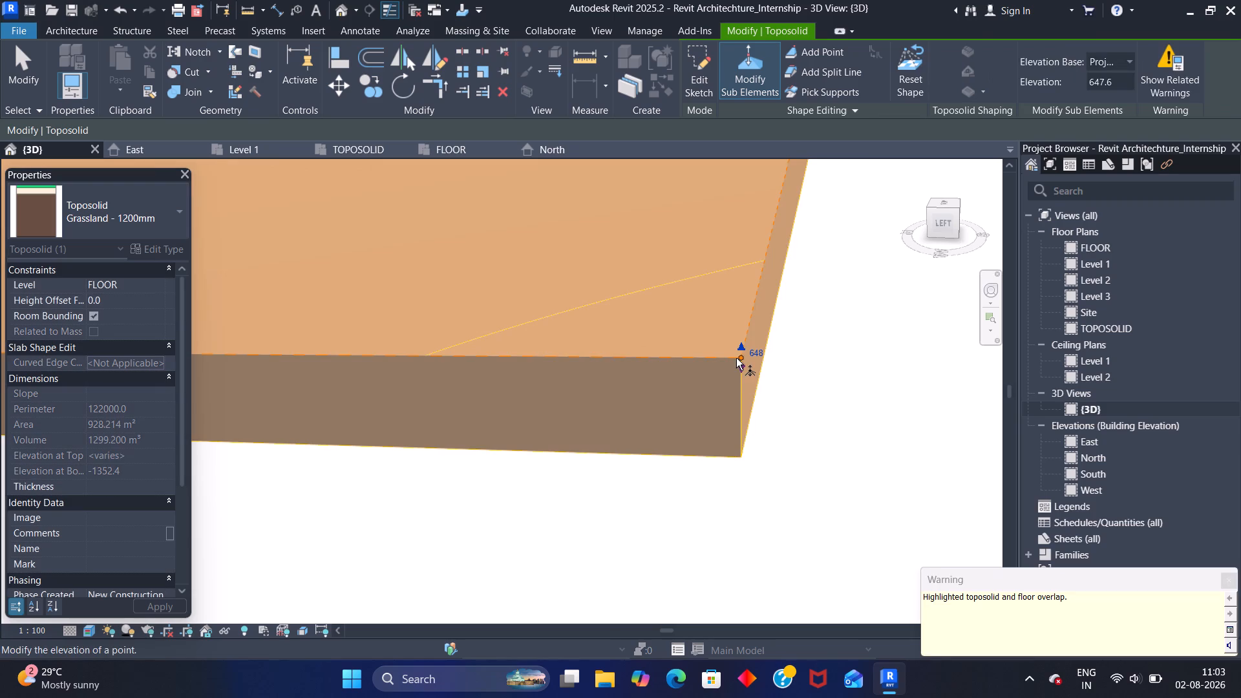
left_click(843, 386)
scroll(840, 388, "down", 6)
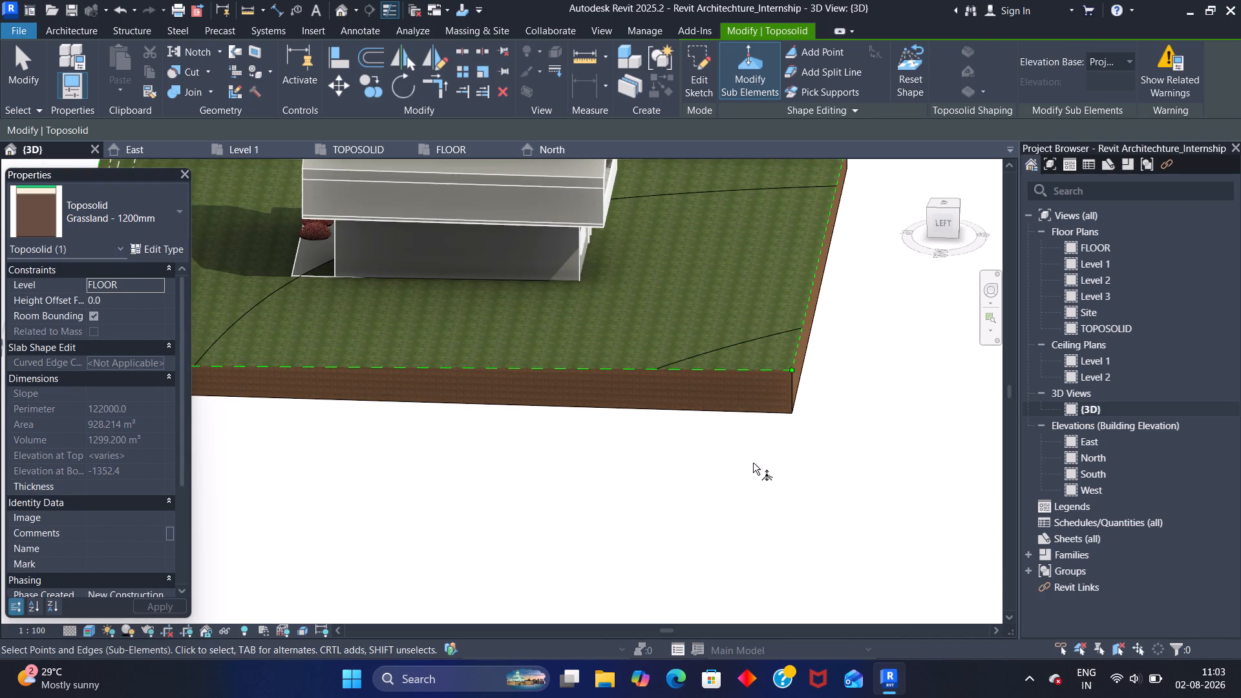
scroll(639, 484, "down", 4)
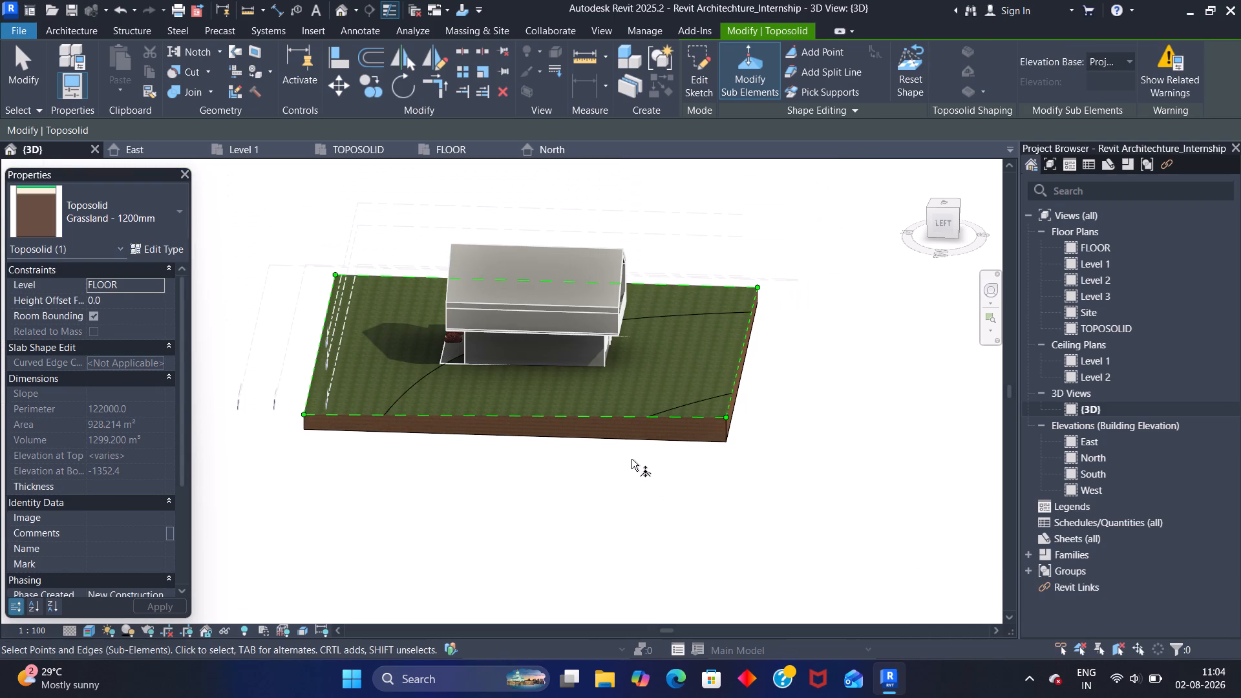
Review the warnings related to the reshaped toposolid.
left_click(1168, 72)
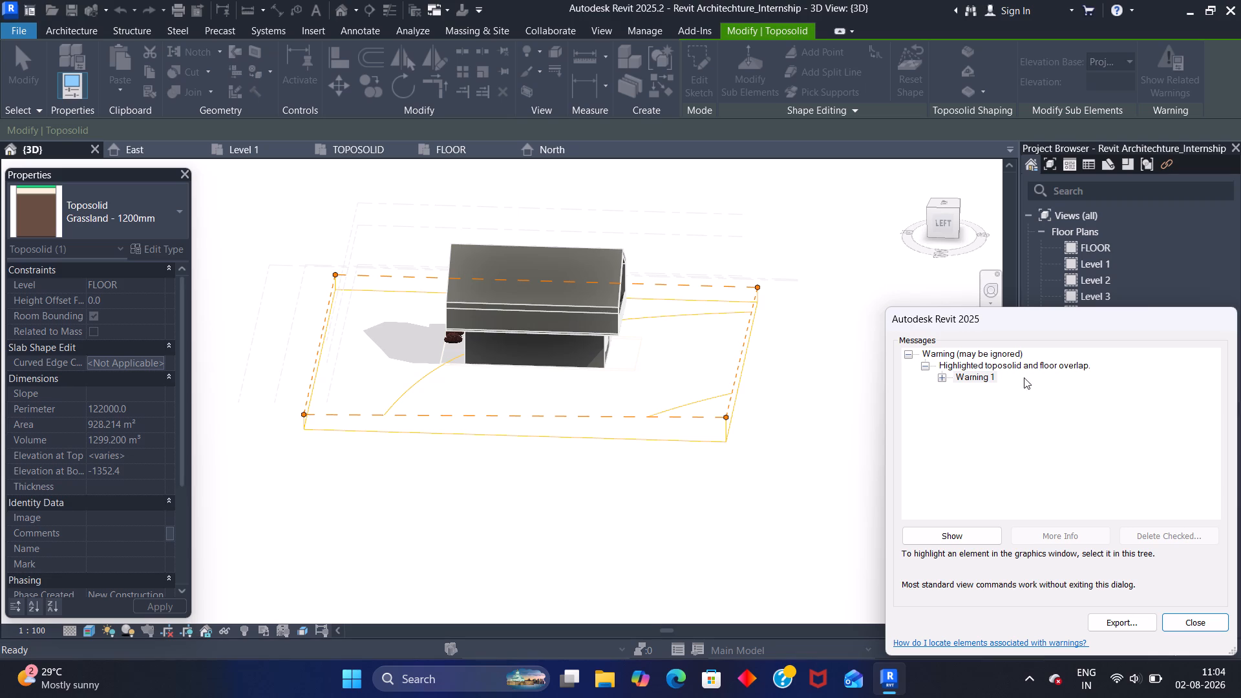
left_click(840, 401)
left_click(1200, 623)
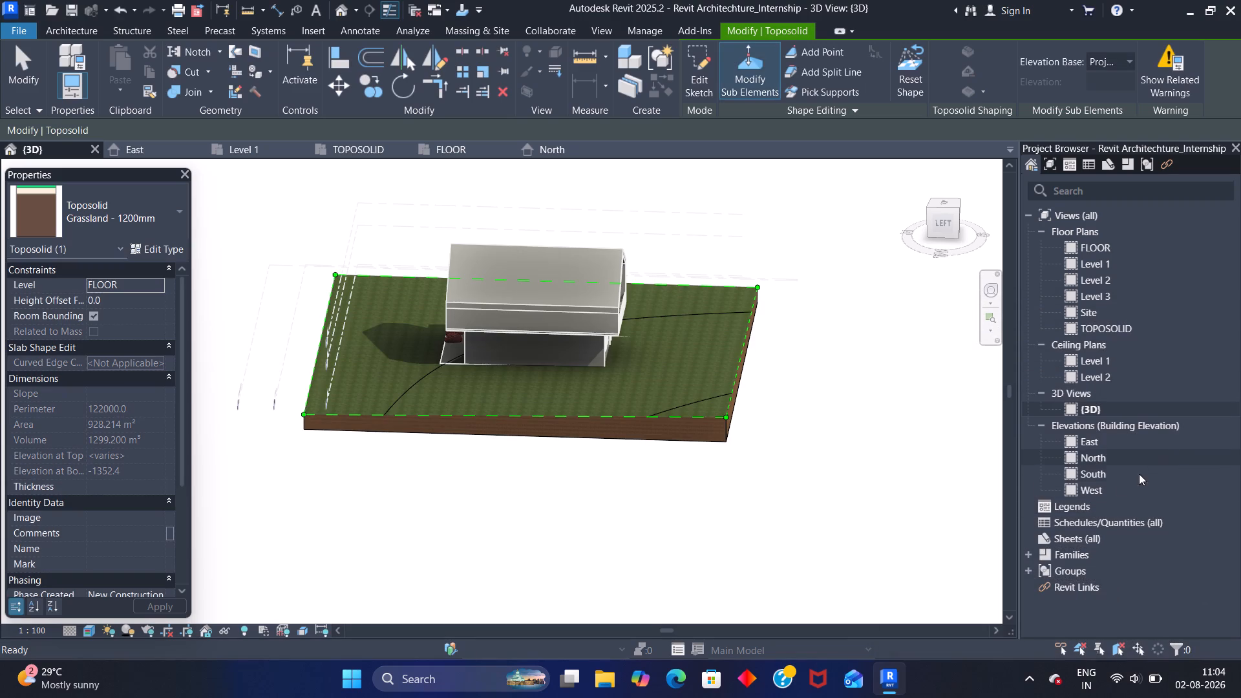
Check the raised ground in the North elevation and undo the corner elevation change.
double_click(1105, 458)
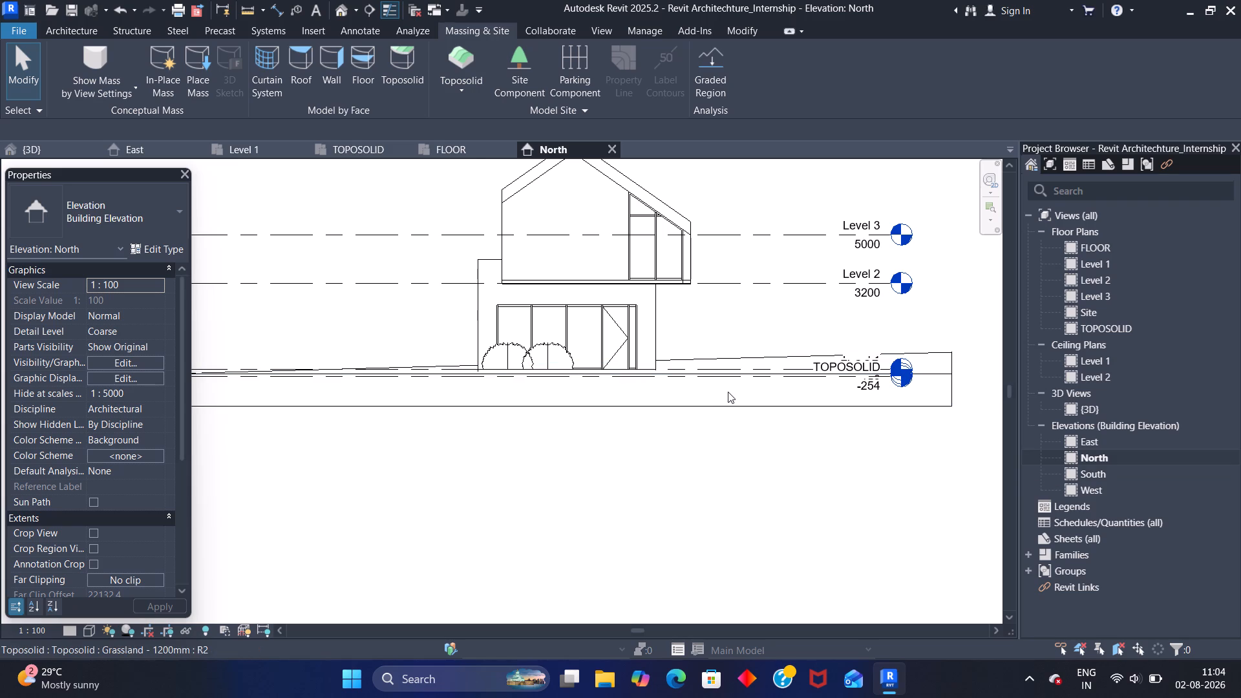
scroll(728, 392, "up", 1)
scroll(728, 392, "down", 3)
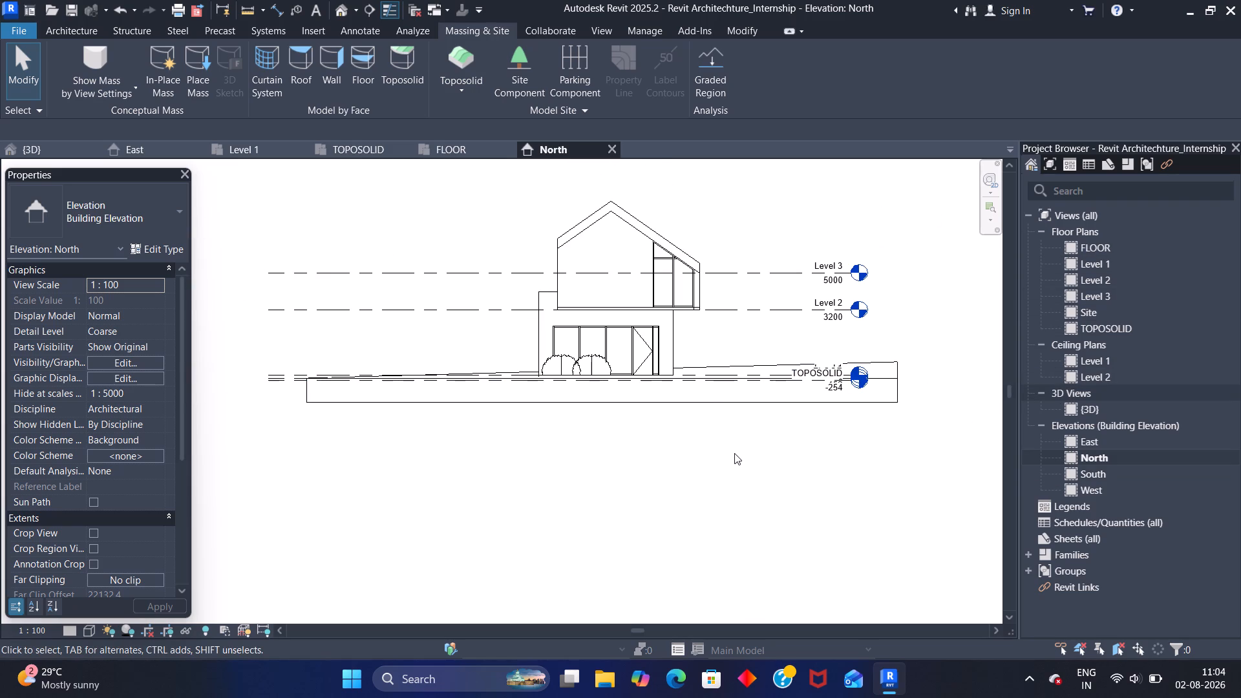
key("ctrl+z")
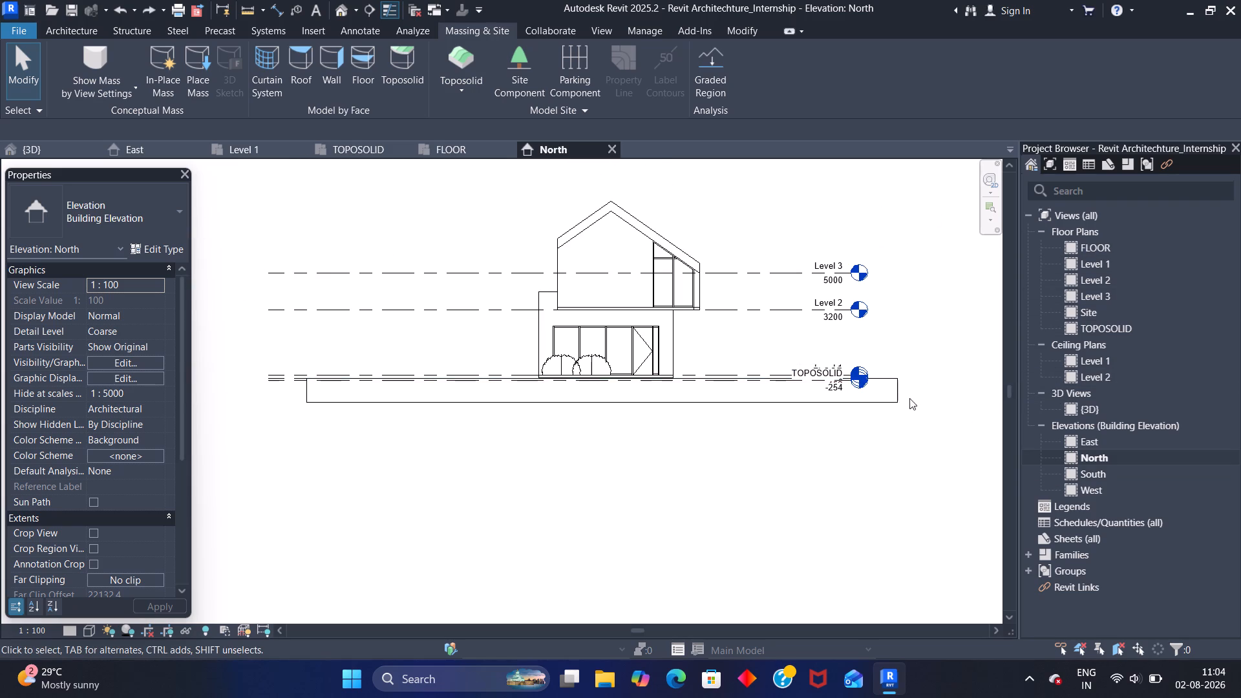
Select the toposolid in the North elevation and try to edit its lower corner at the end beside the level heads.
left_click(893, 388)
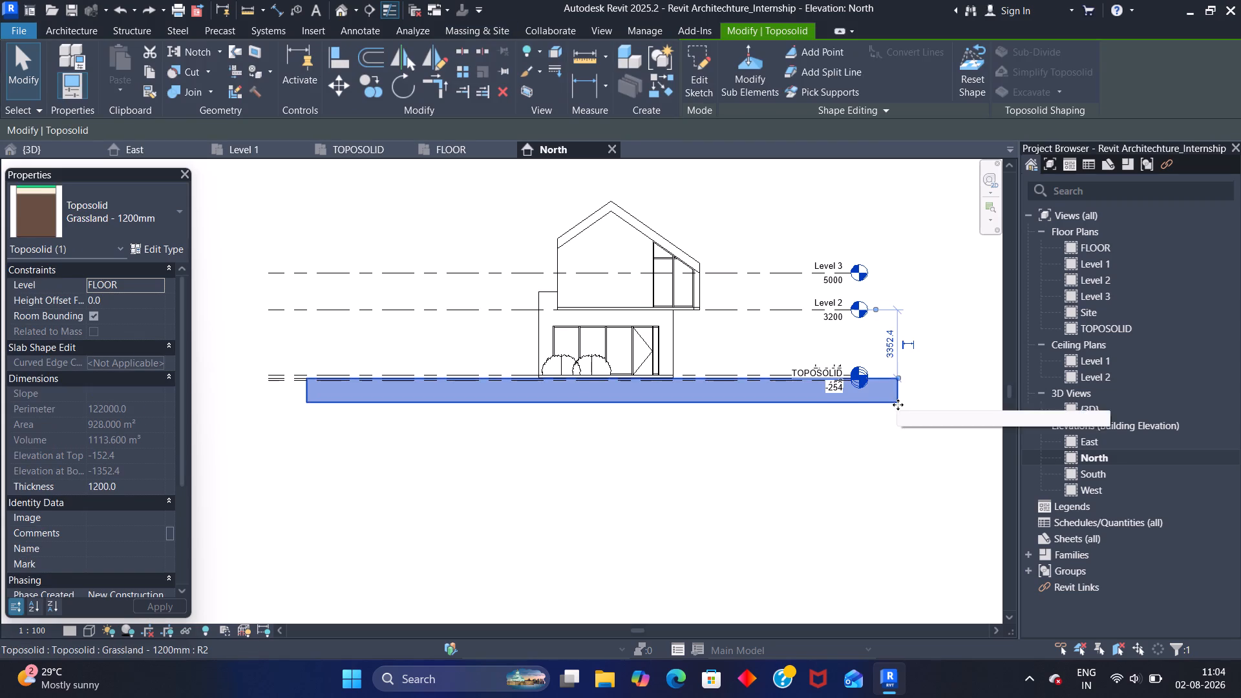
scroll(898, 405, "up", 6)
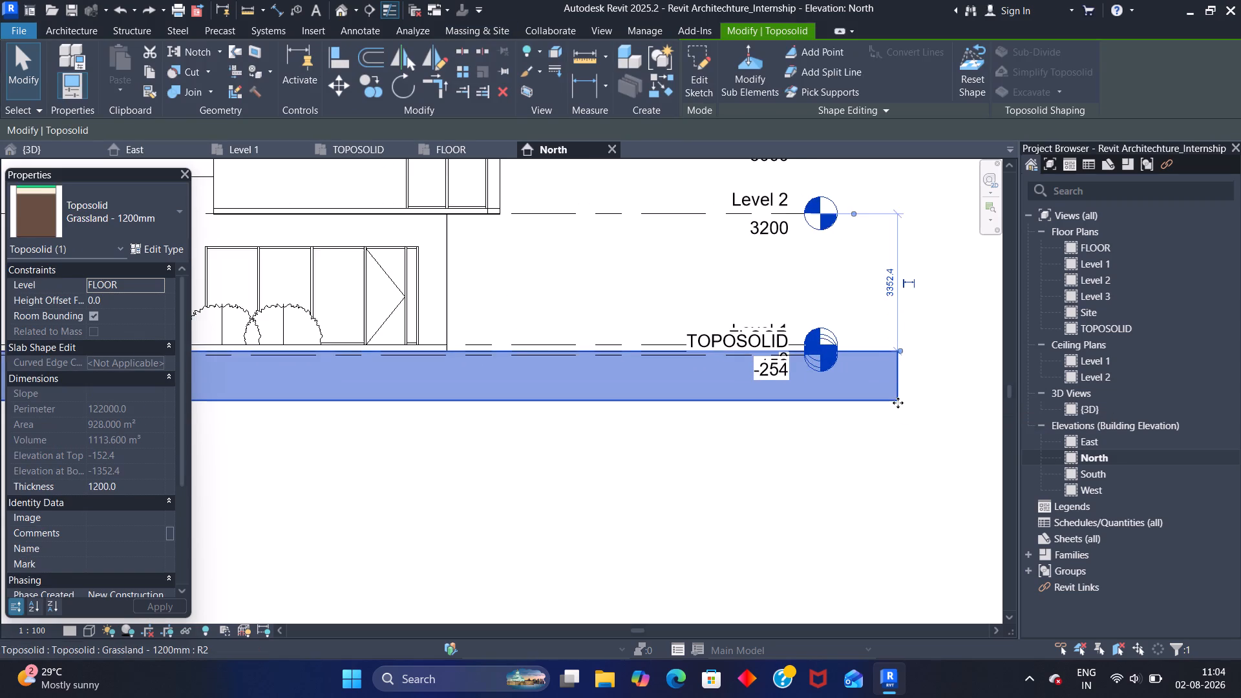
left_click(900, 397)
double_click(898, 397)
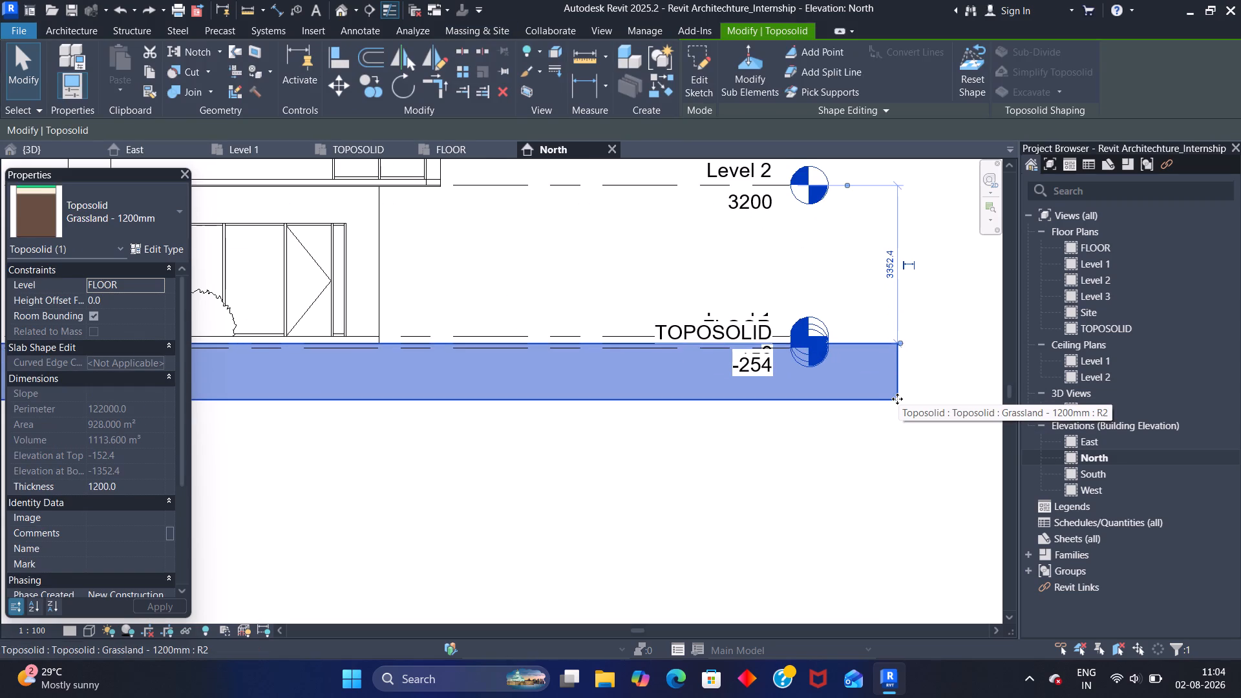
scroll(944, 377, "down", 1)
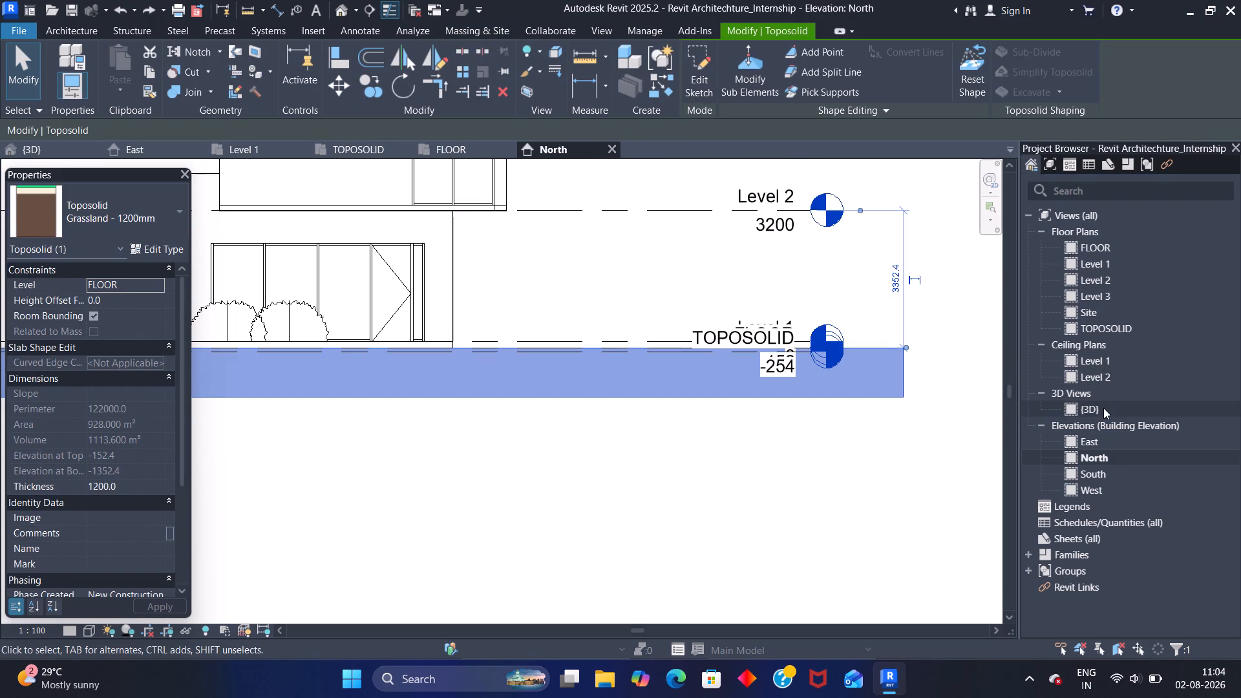
Lower the same top corner point of the toposolid to an elevation of about -923 mm using Modify Sub Elements in 3D.
double_click(1103, 408)
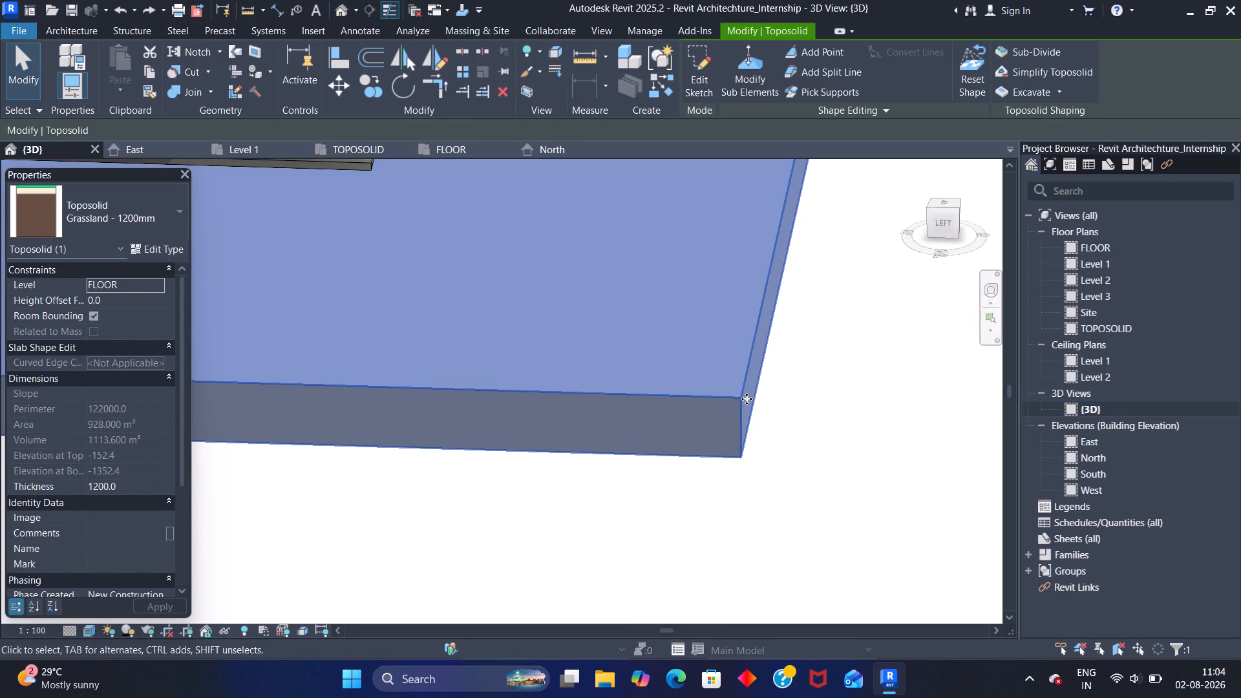
double_click(741, 459)
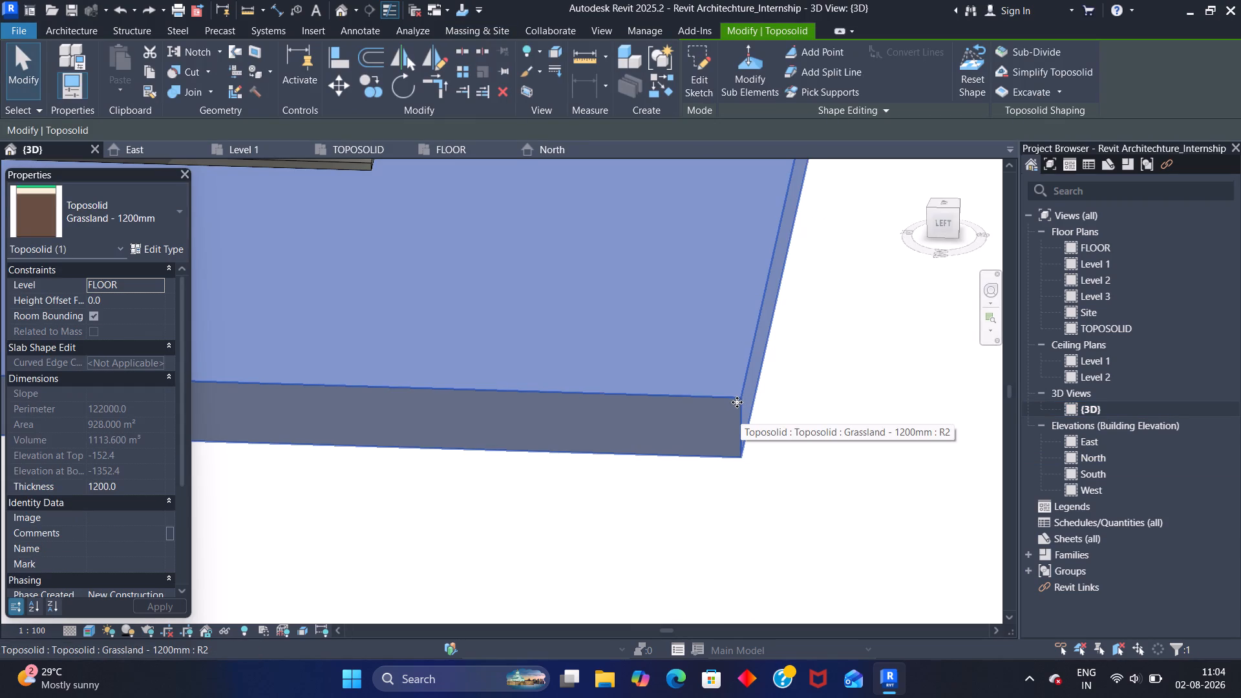
left_click(736, 401)
scroll(743, 401, "down", 1)
left_click(748, 63)
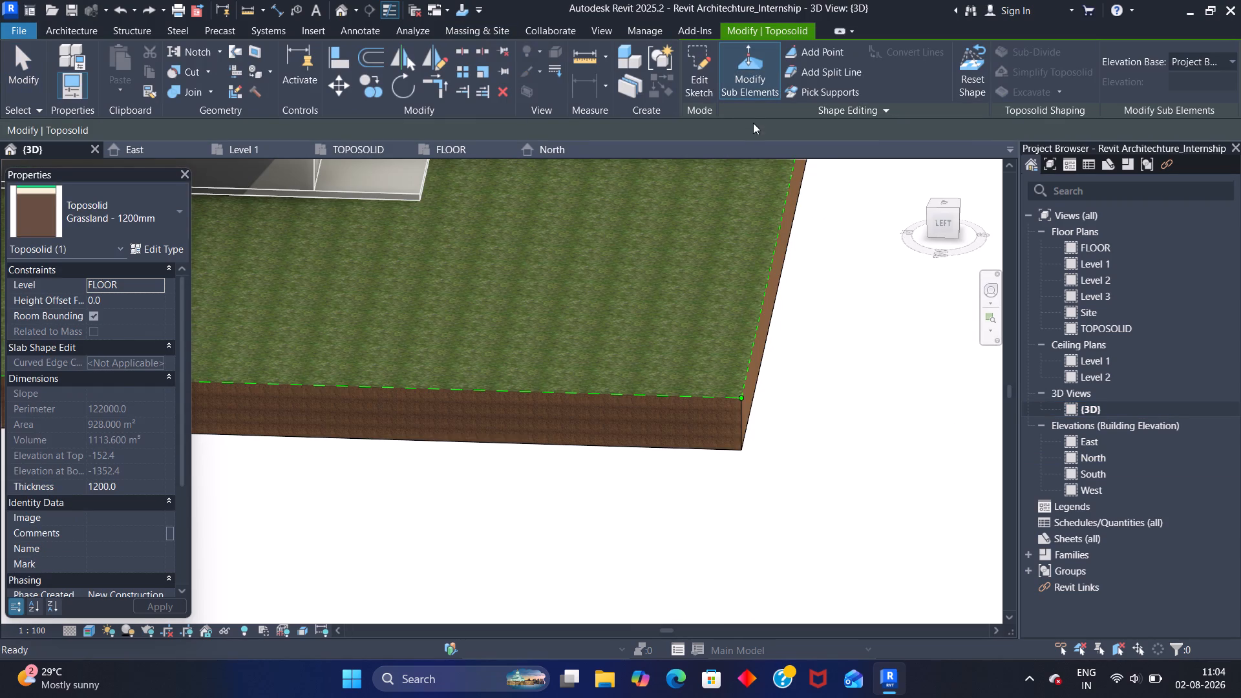
left_click(740, 449)
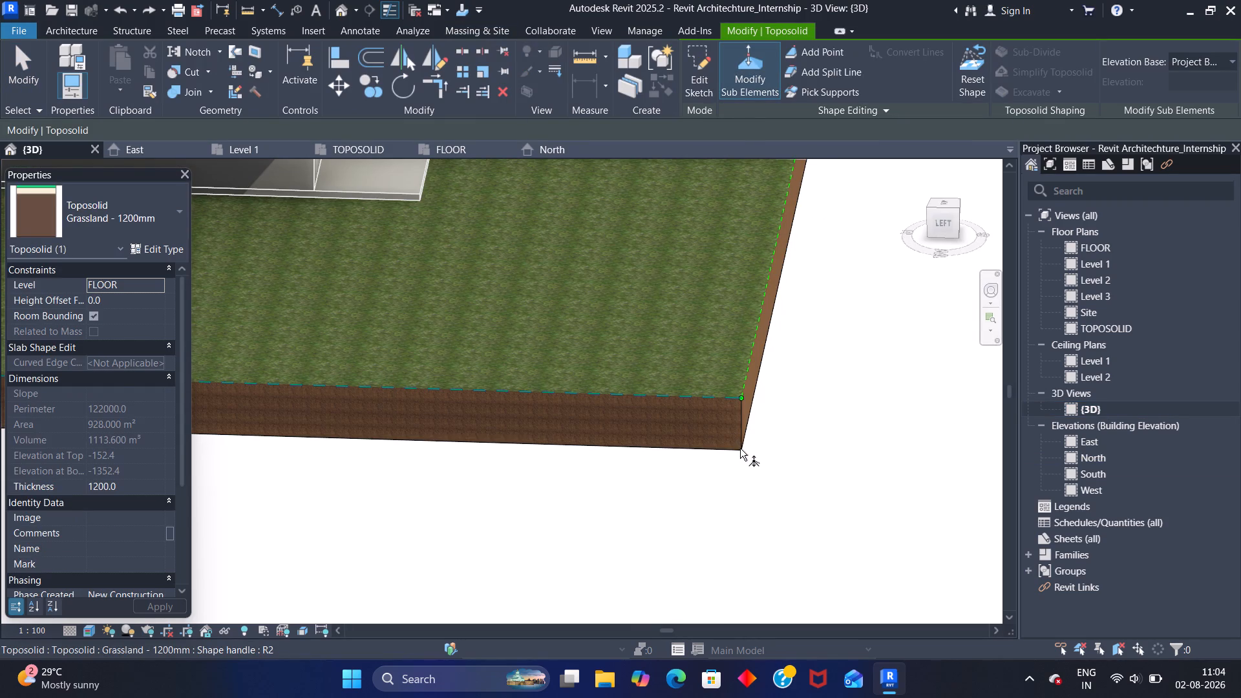
left_click(740, 449)
scroll(740, 449, "up", 5)
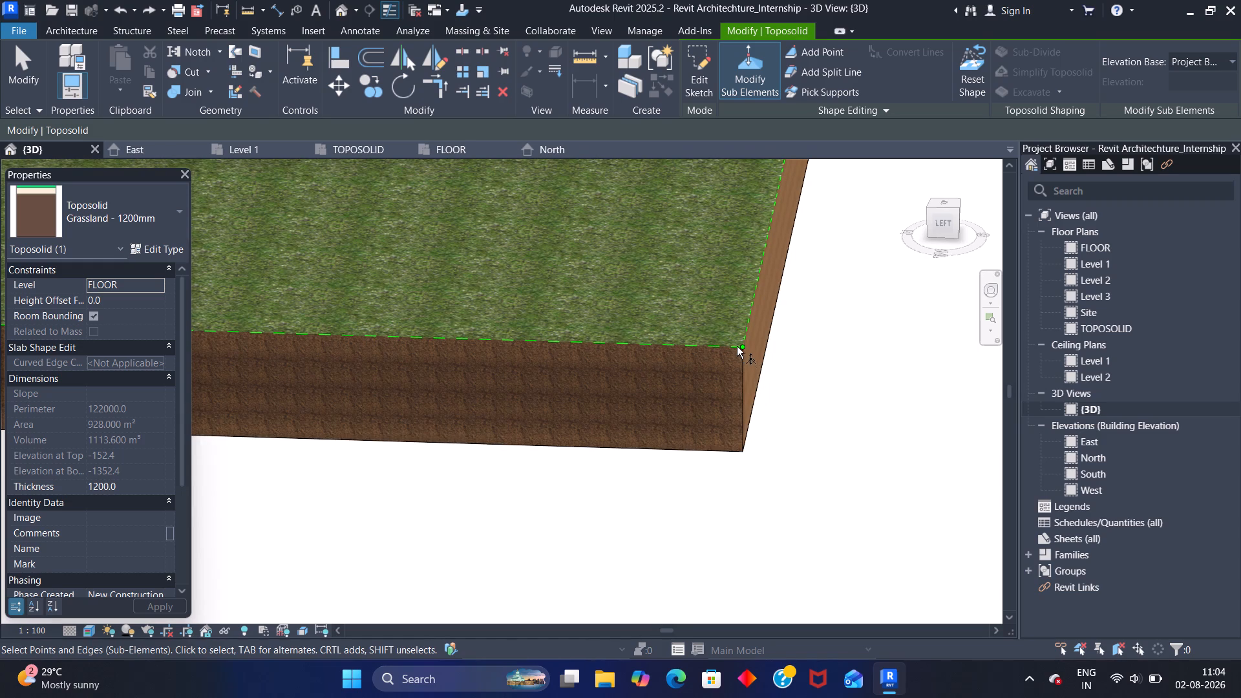
left_click(741, 346)
left_click_drag(741, 357, 741, 366)
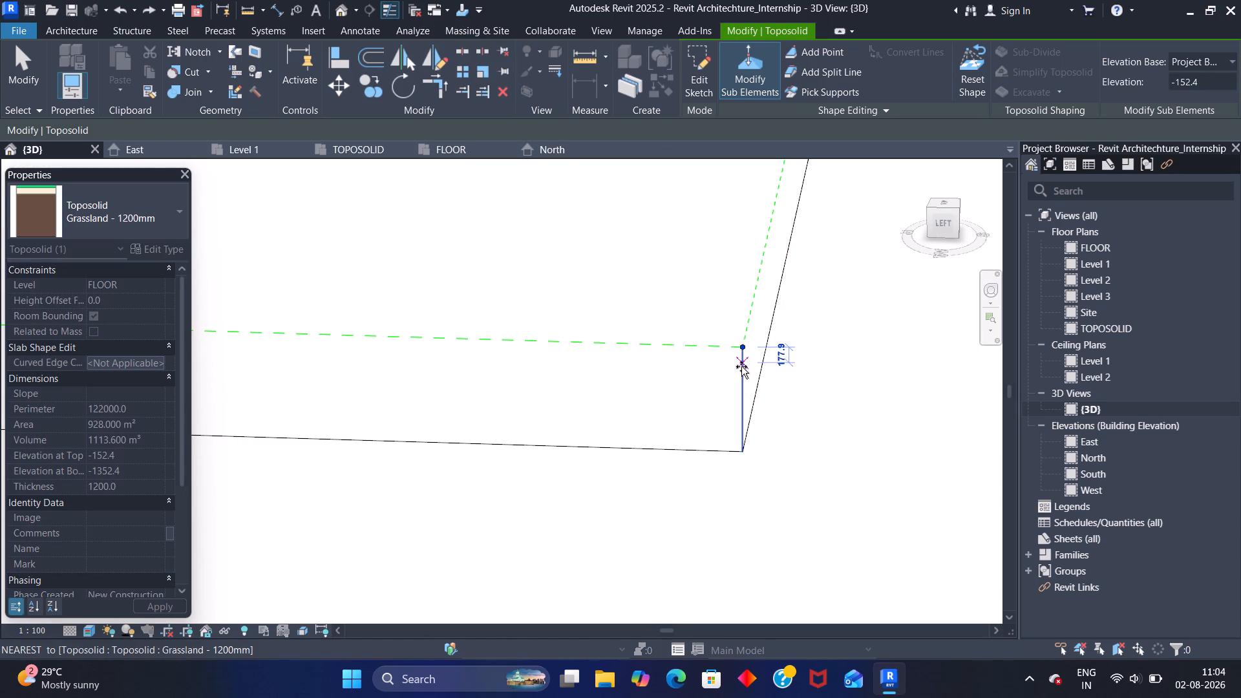
left_click_drag(741, 366, 741, 414)
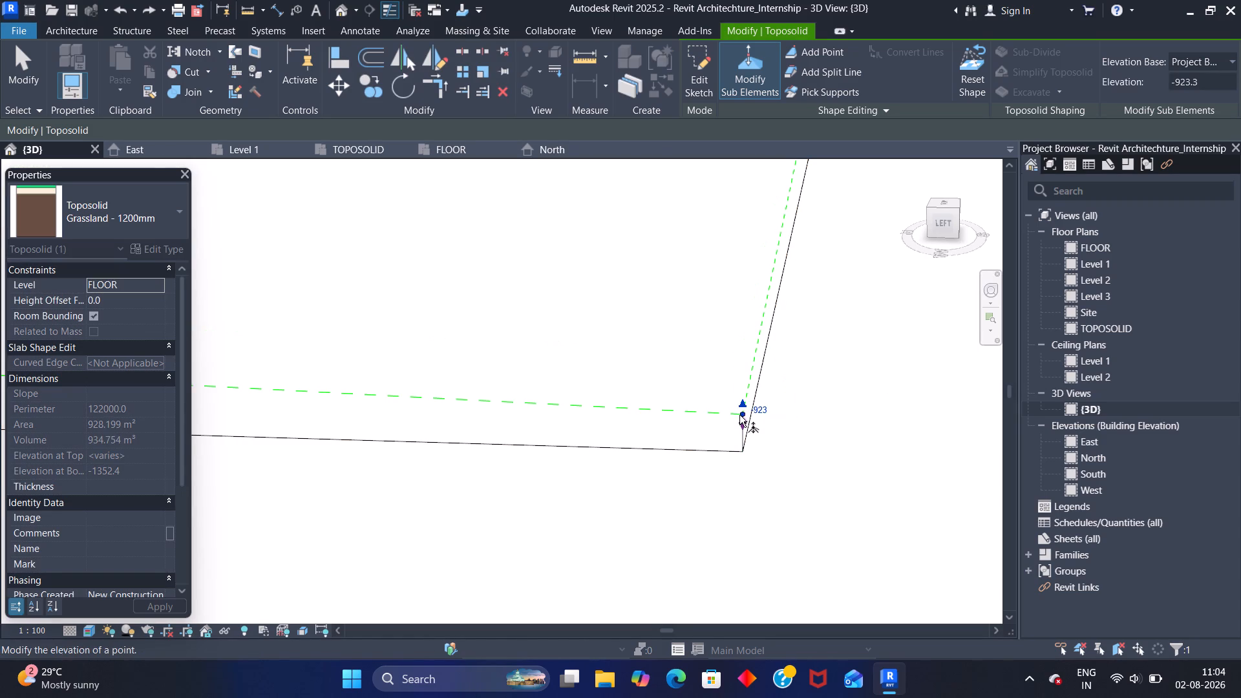
scroll(785, 438, "down", 6)
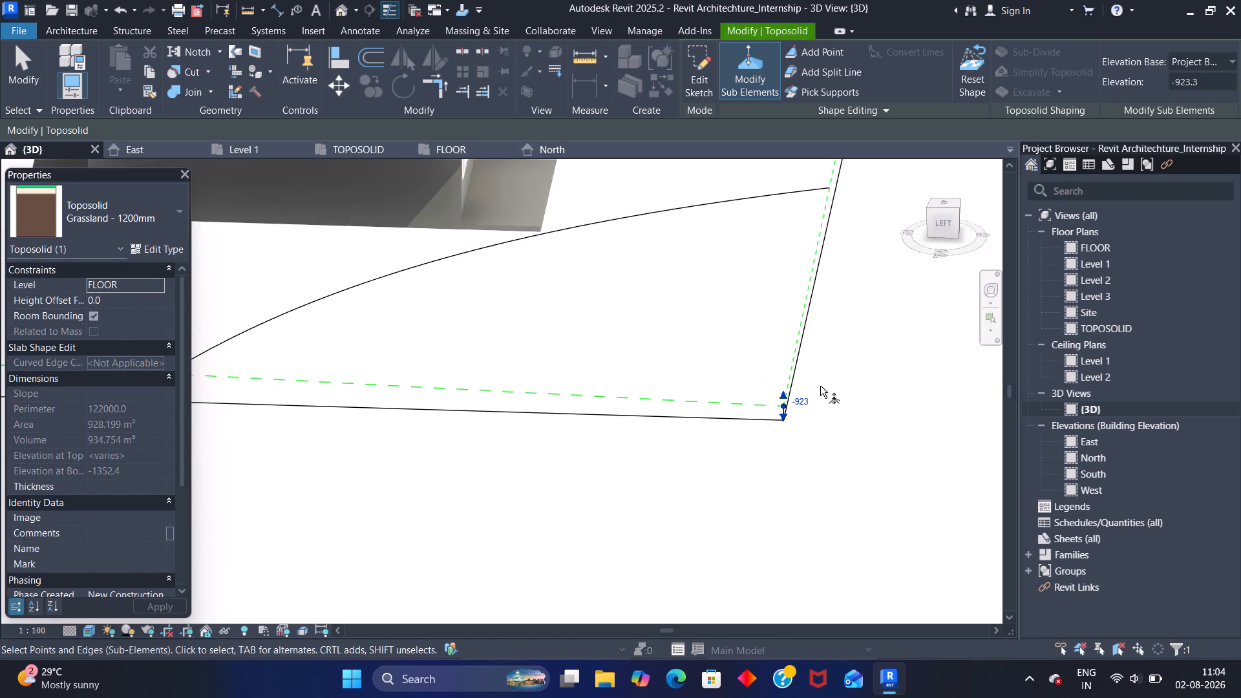
scroll(820, 386, "down", 3)
left_click(840, 372)
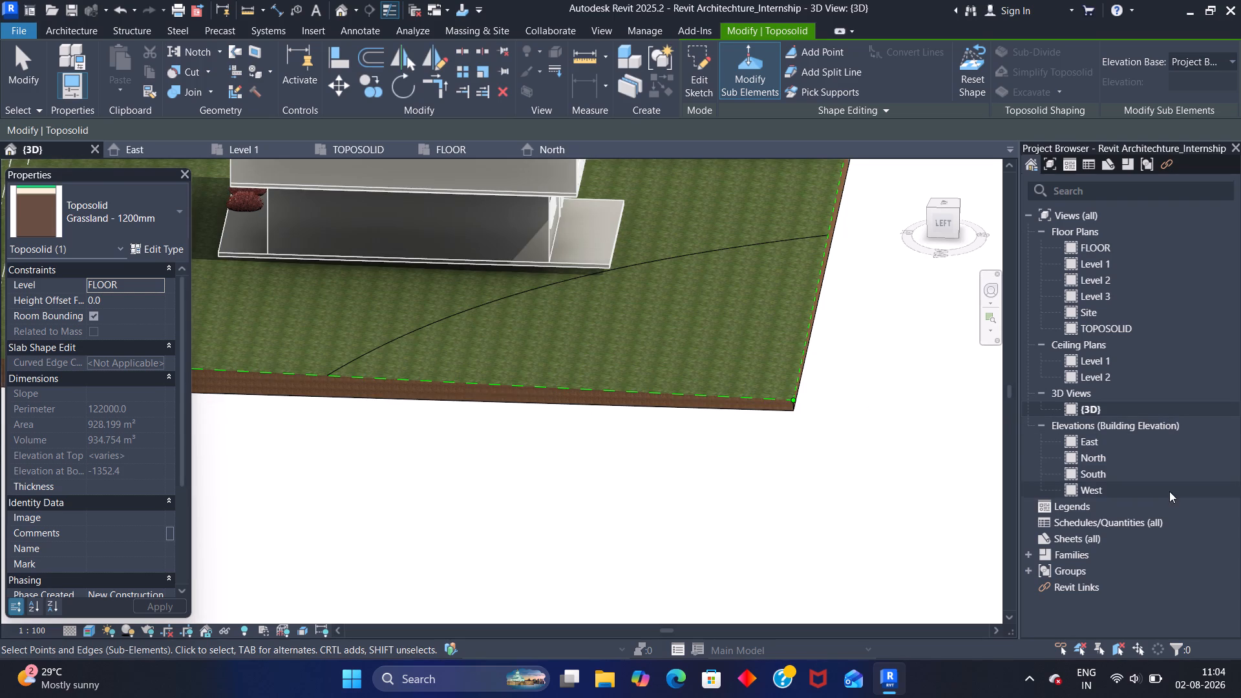
Examine the toposolid's profile beneath the house in the North elevation.
double_click(1108, 463)
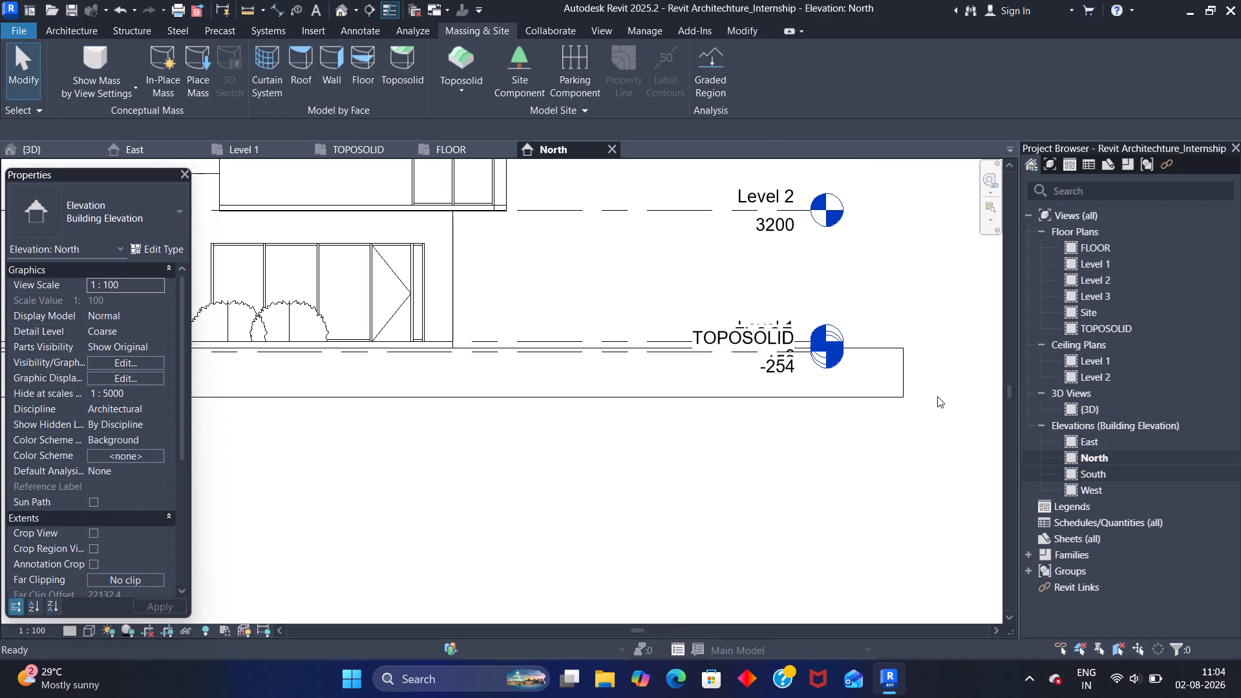
scroll(682, 411, "down", 4)
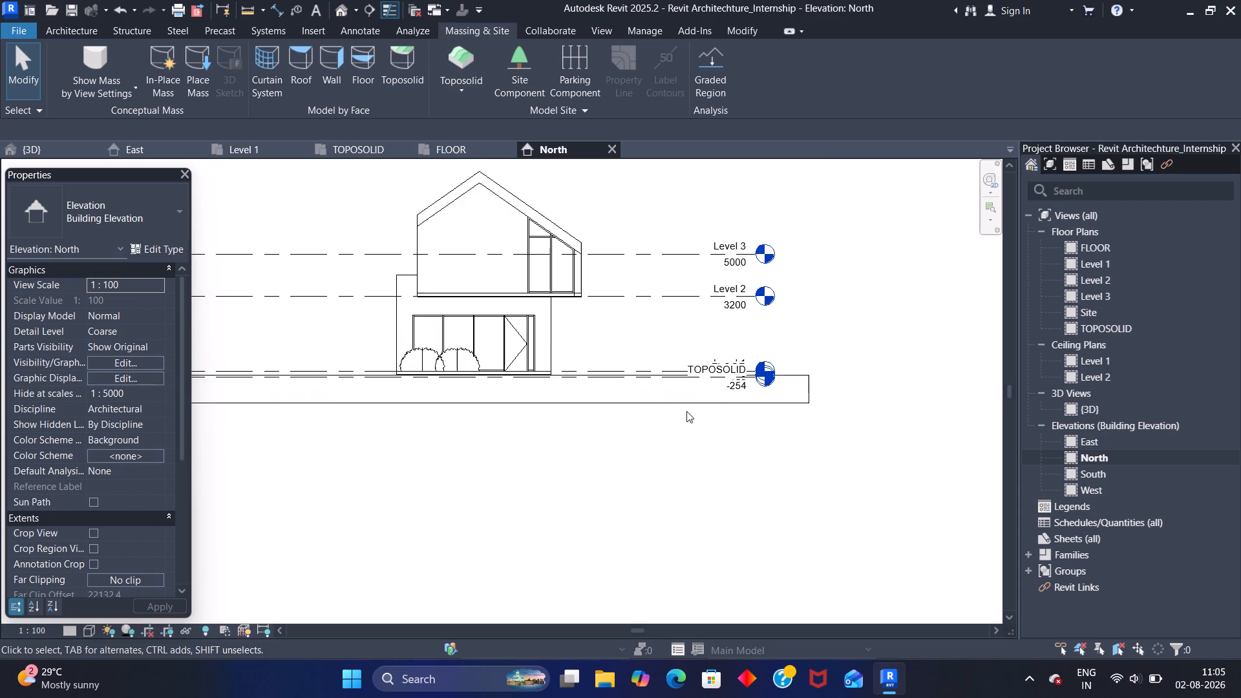
scroll(686, 411, "down", 2)
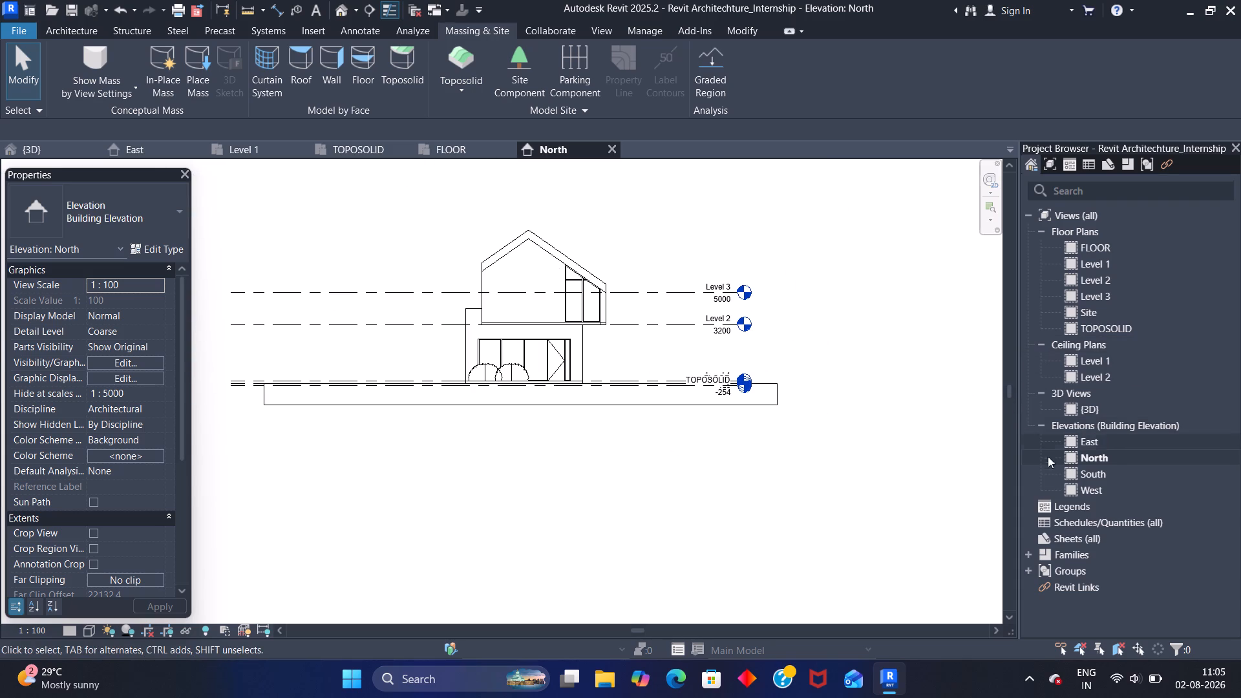
double_click(1091, 399)
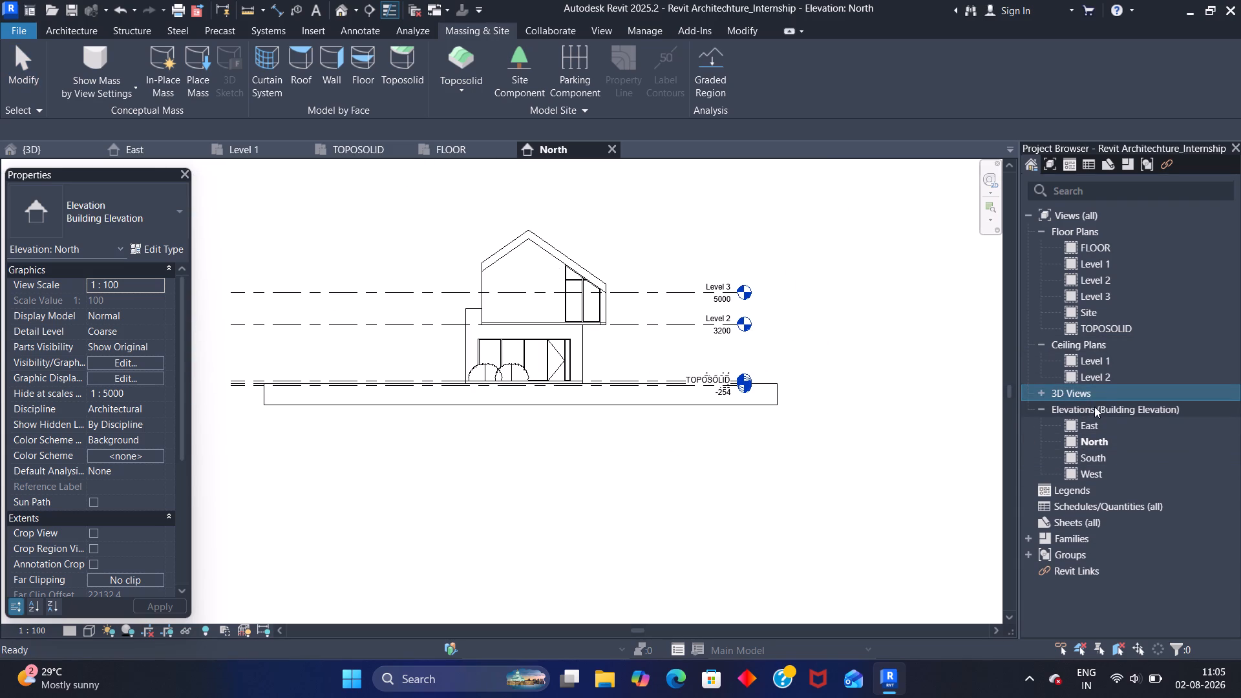
Examine the toposolid's sloped front edge and corners around the house in the 3D view.
double_click(1103, 385)
double_click(1105, 407)
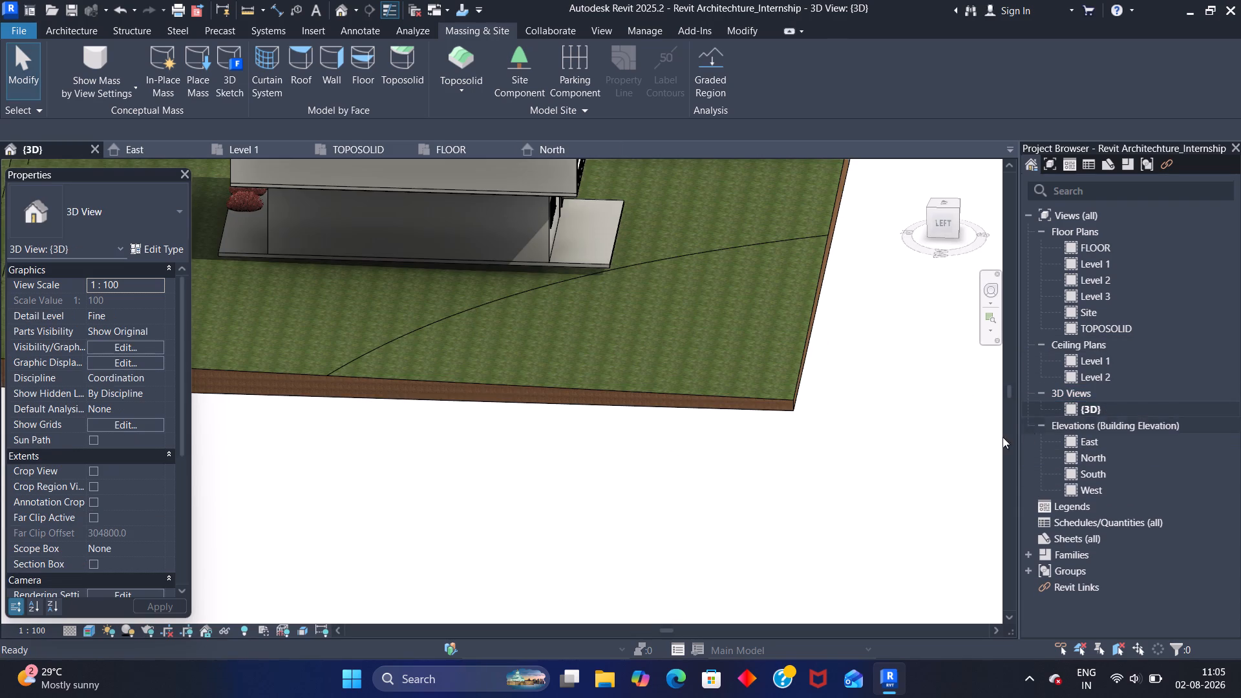
scroll(1060, 432, "down", 1)
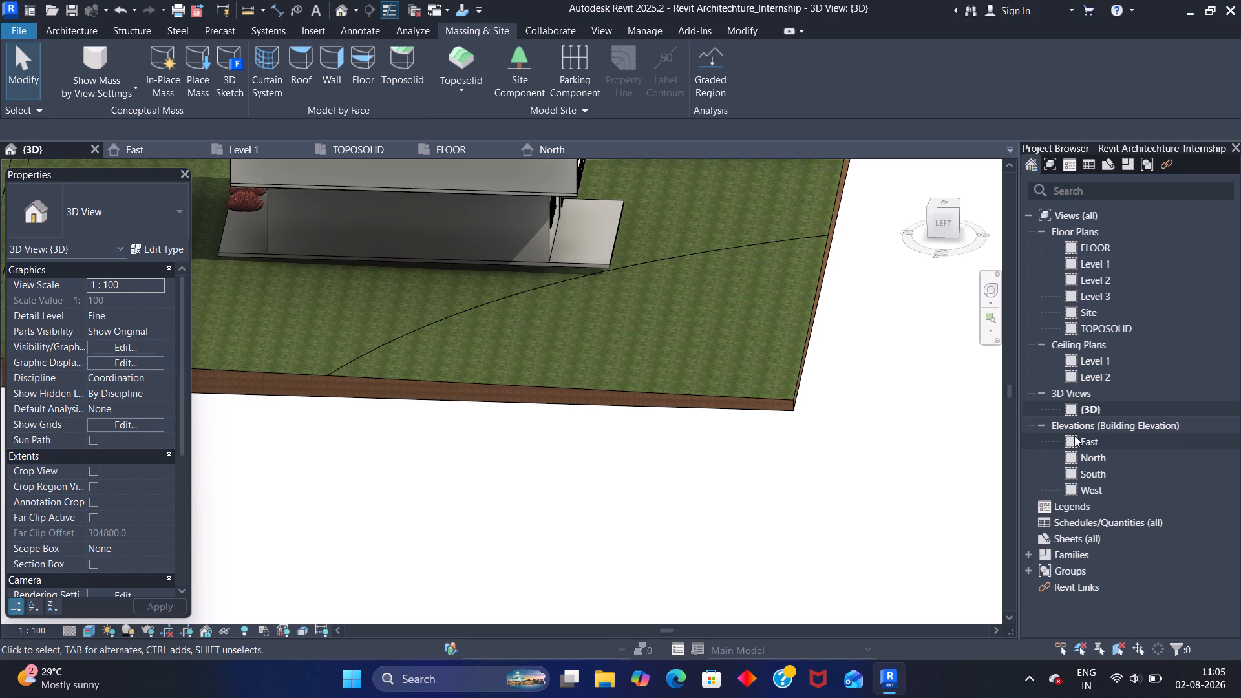
scroll(937, 428, "down", 1)
middle_click_drag(940, 419, 820, 402, "shift")
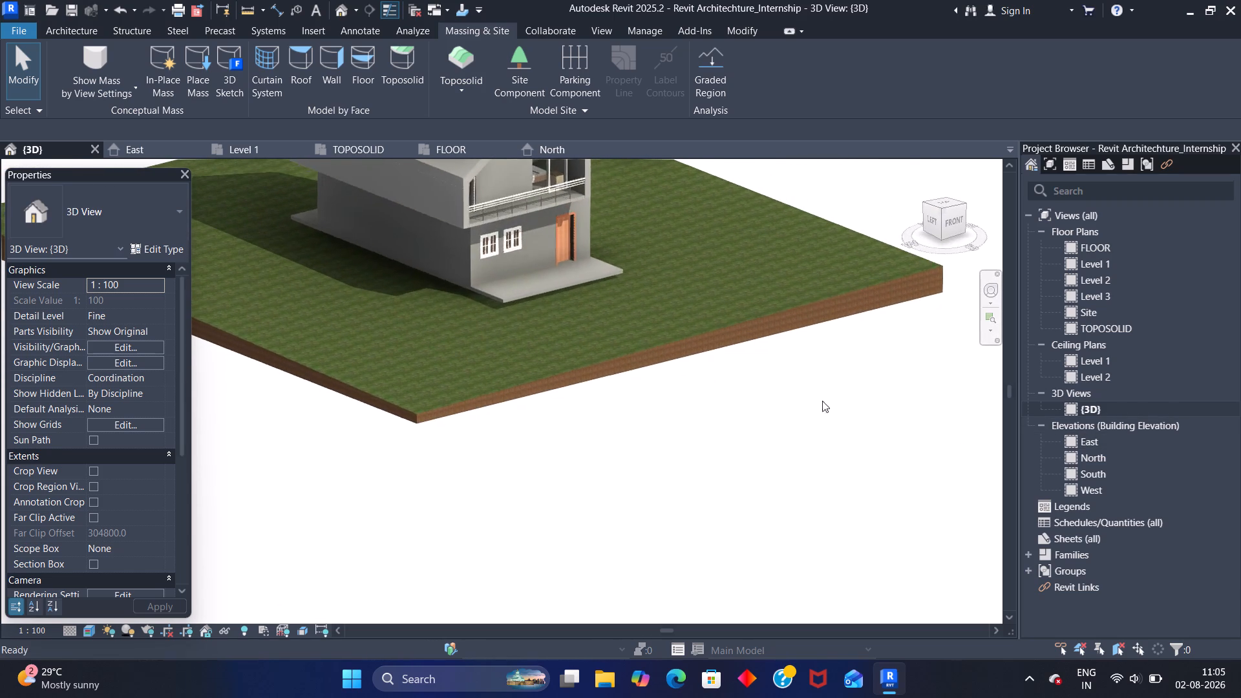
middle_click_drag(936, 464, 918, 382, "shift")
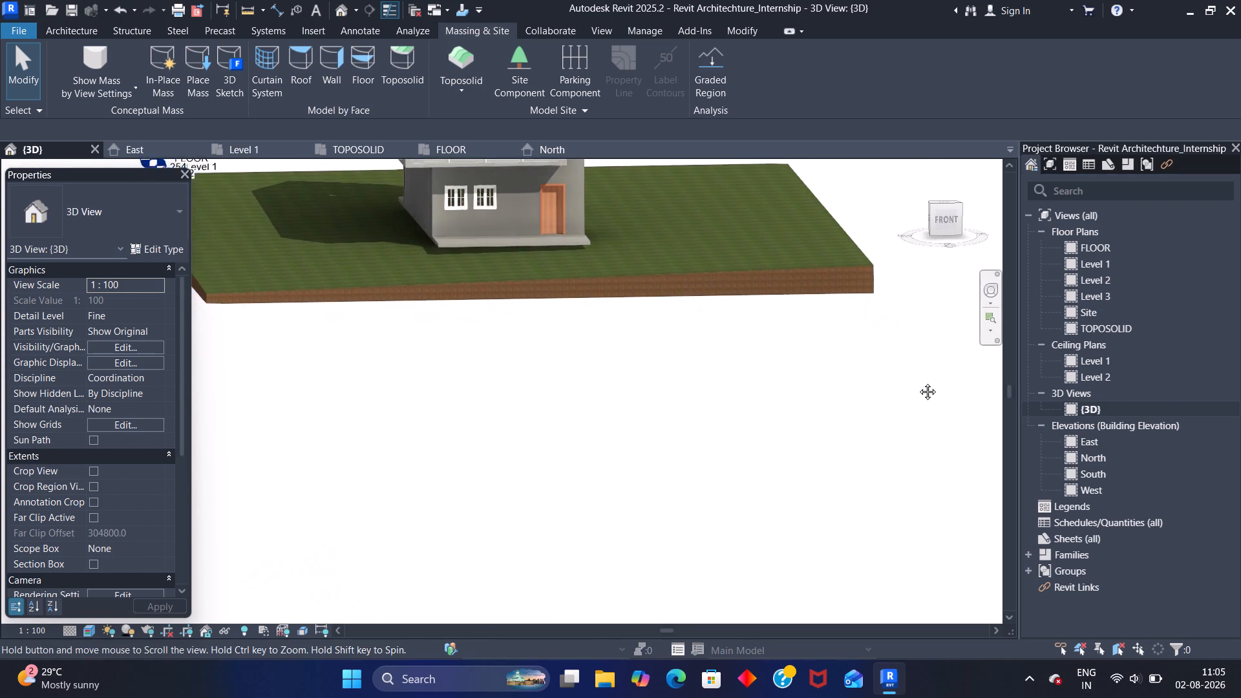
middle_click_drag(918, 382, 947, 388, "shift")
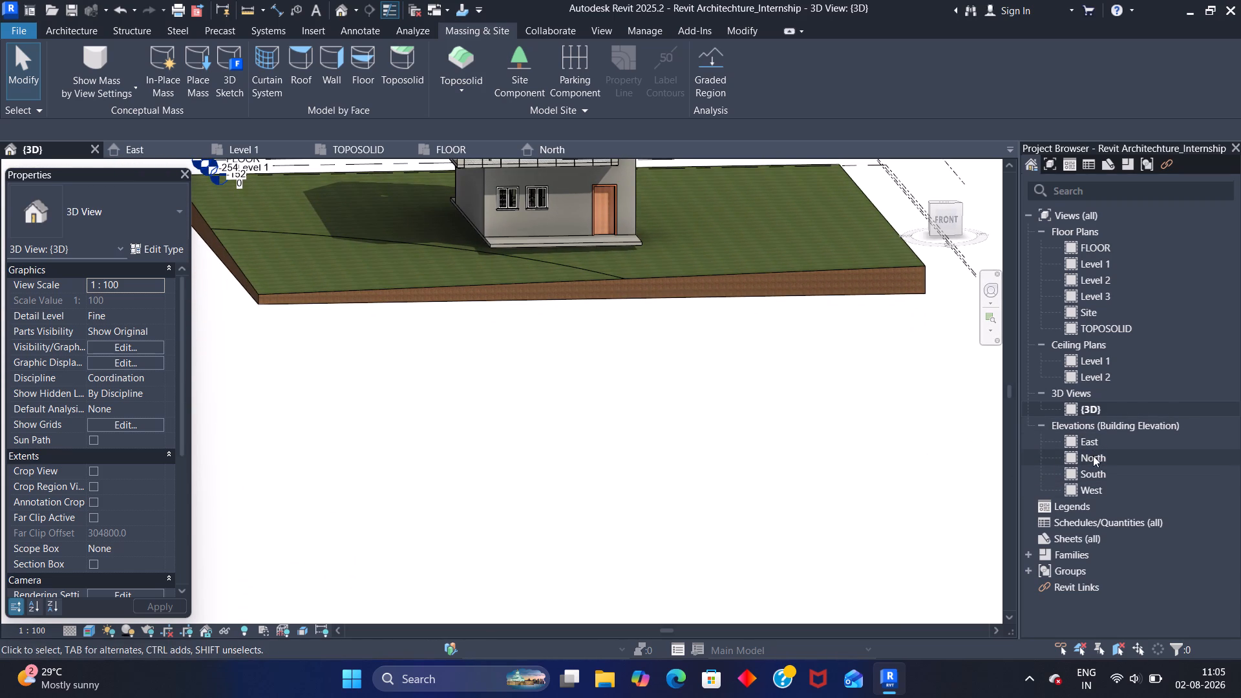
Compare the toposolid's profile beneath the house in the East, North and South elevations.
left_click(1101, 447)
double_click(1101, 443)
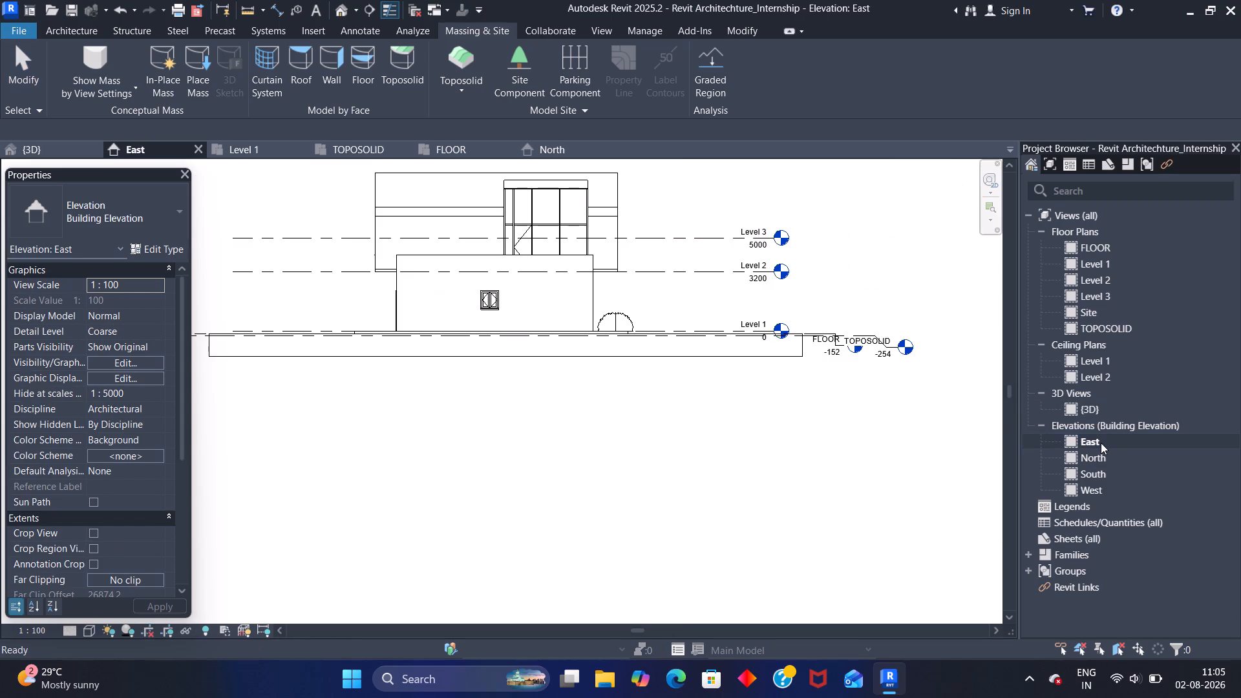
double_click(1110, 461)
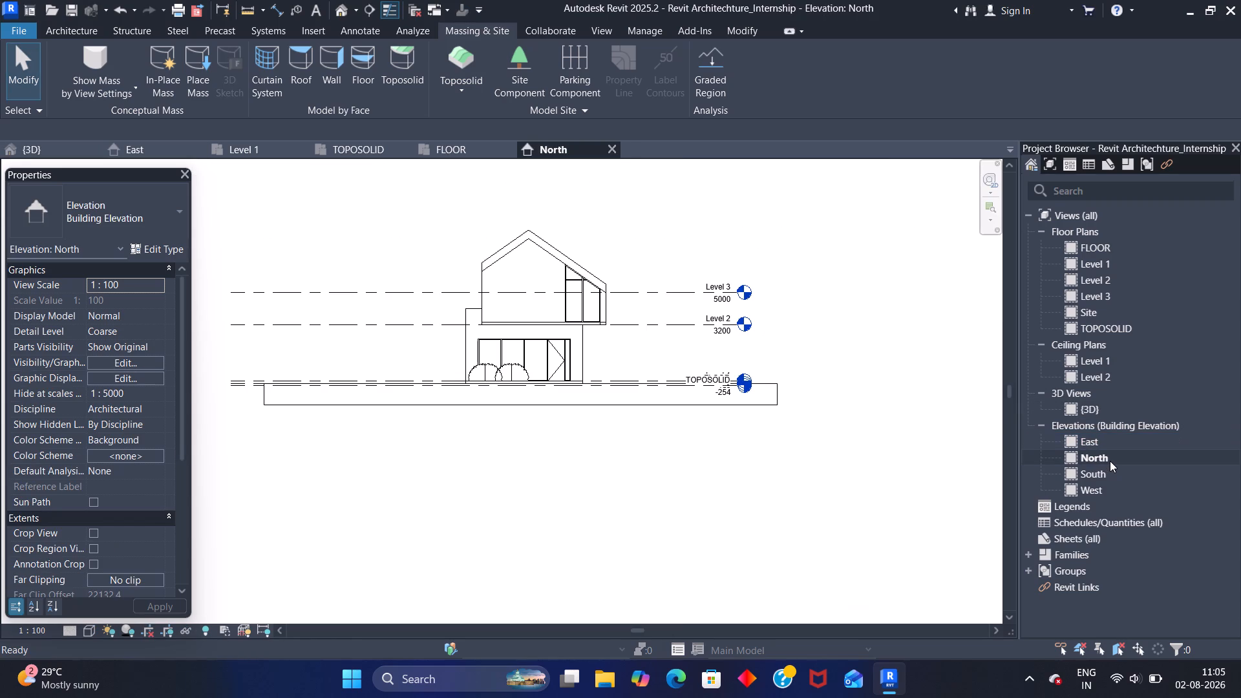
double_click(1109, 474)
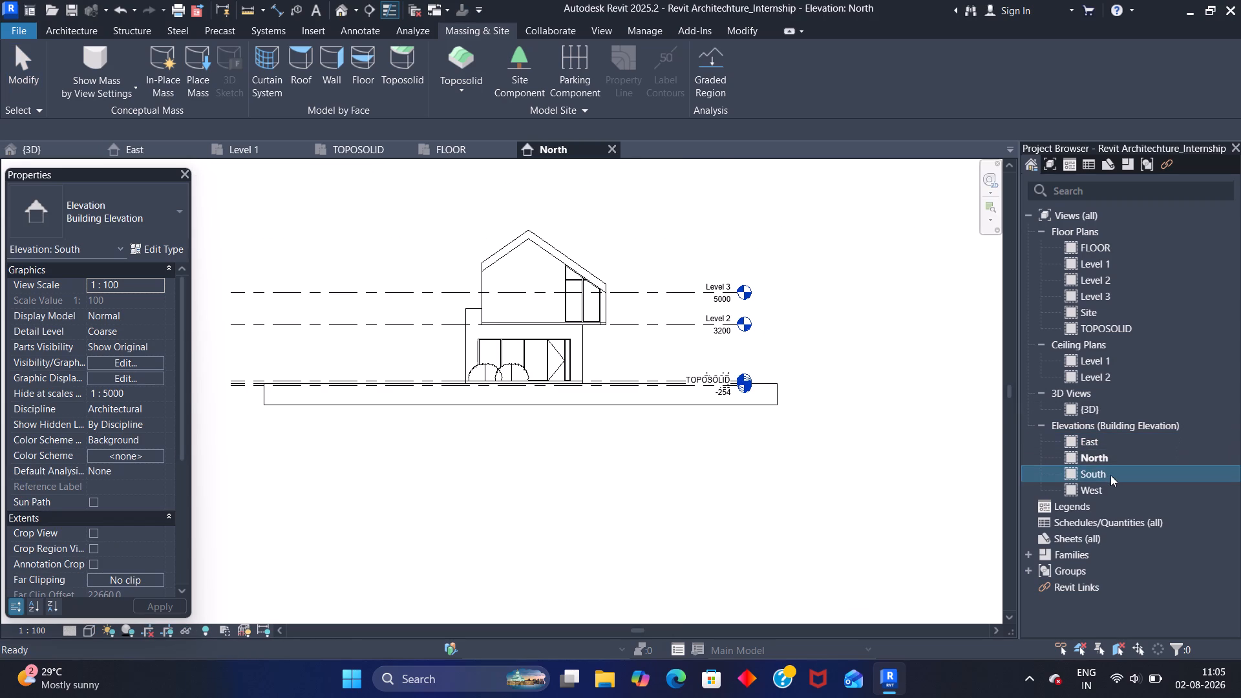
left_click(1110, 475)
scroll(1097, 477, "down", 1)
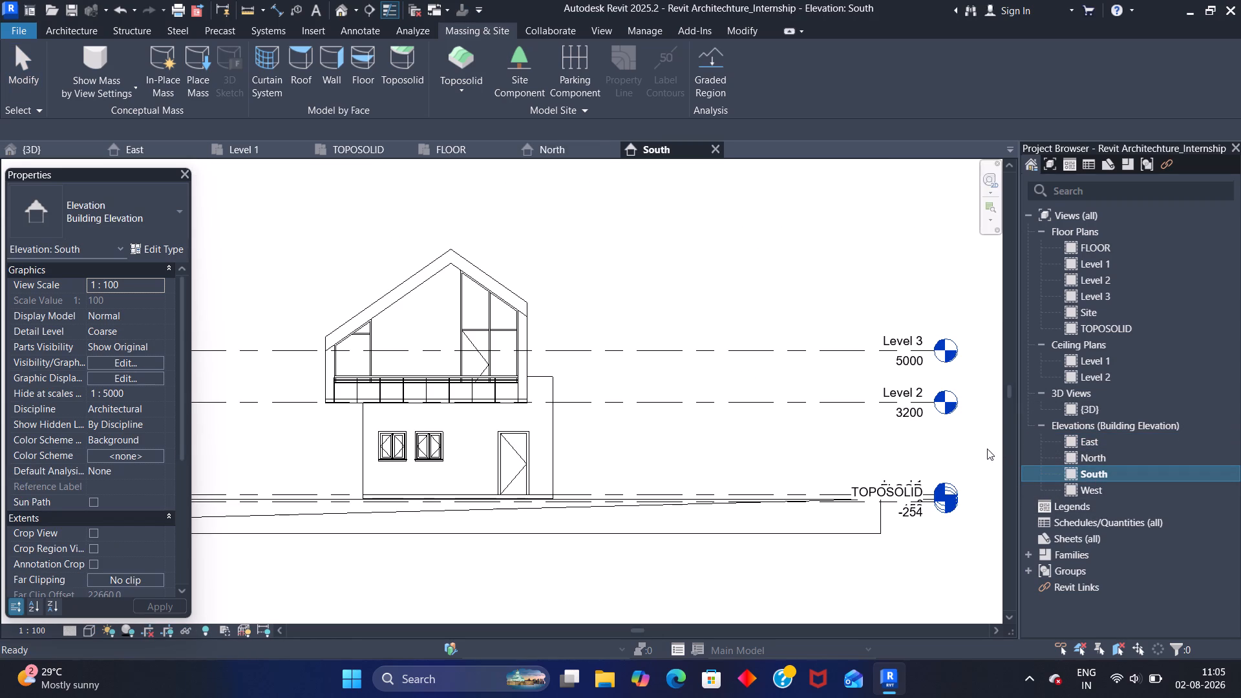
middle_click_drag(987, 449, 1098, 392)
middle_click_drag(787, 435, 880, 363)
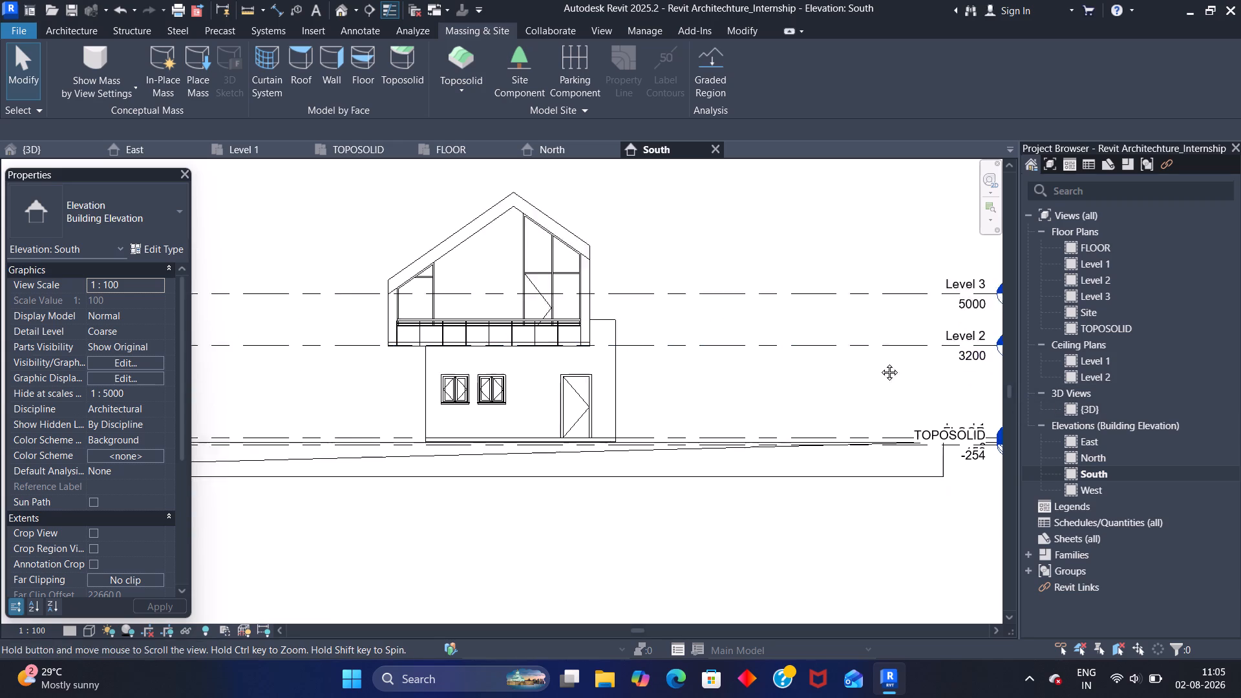
middle_click_drag(880, 363, 1085, 310)
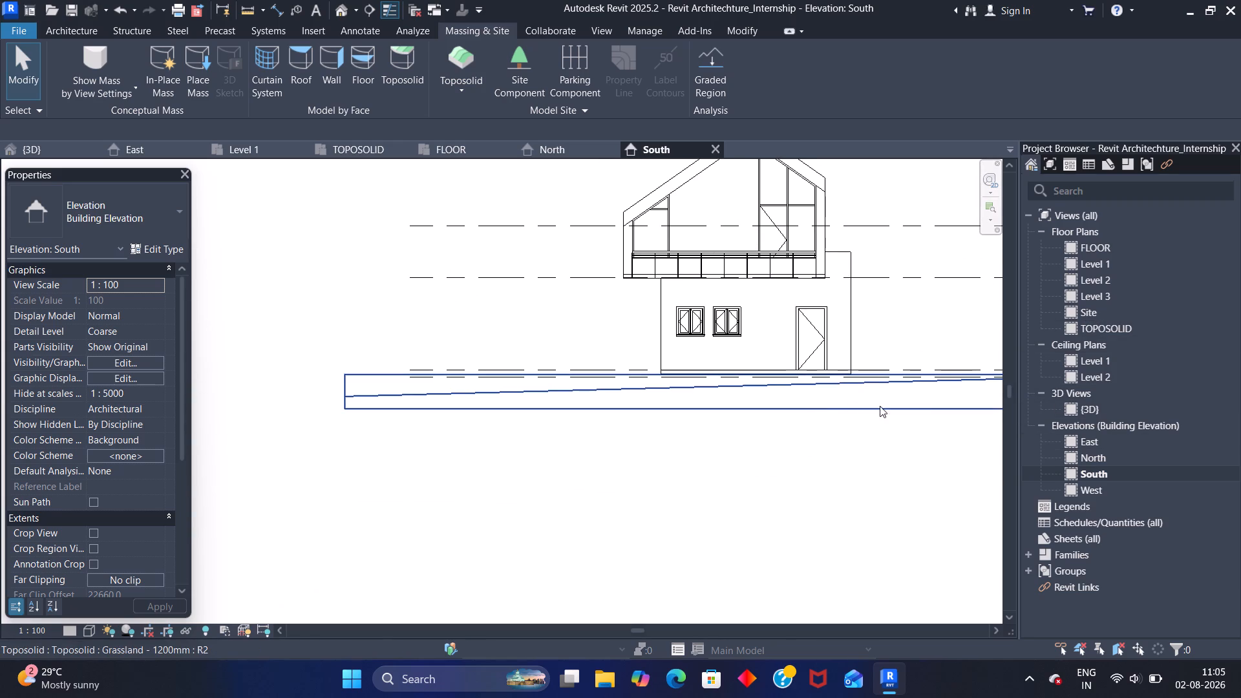
Select the Grassland - 1200mm toposolid in the 3D view and activate Modify Sub Elements on it.
double_click(1110, 413)
double_click(1110, 409)
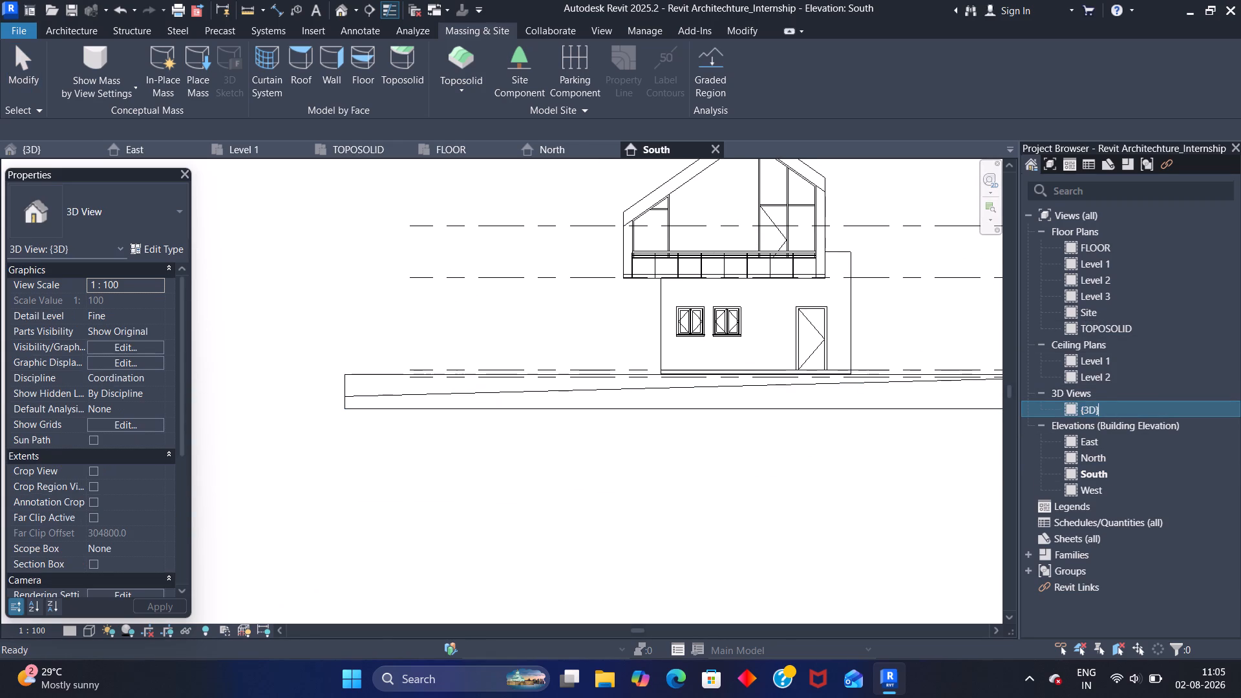
triple_click(1110, 409)
left_click(1125, 396)
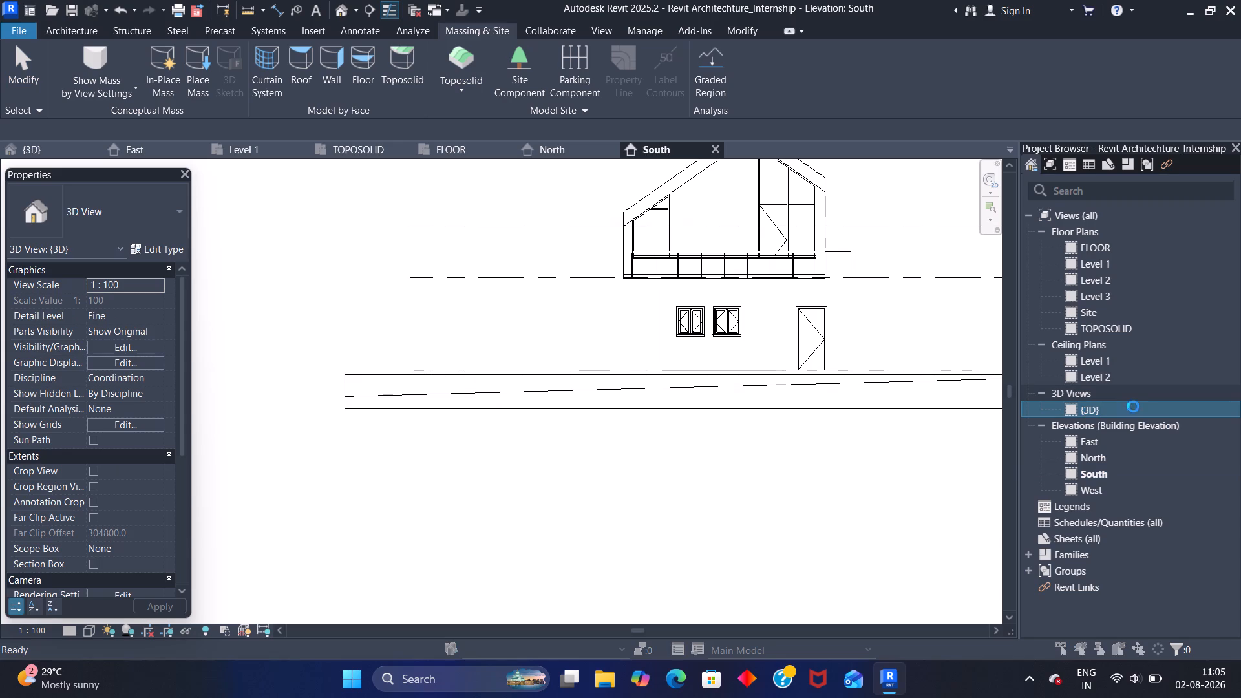
left_click(738, 235)
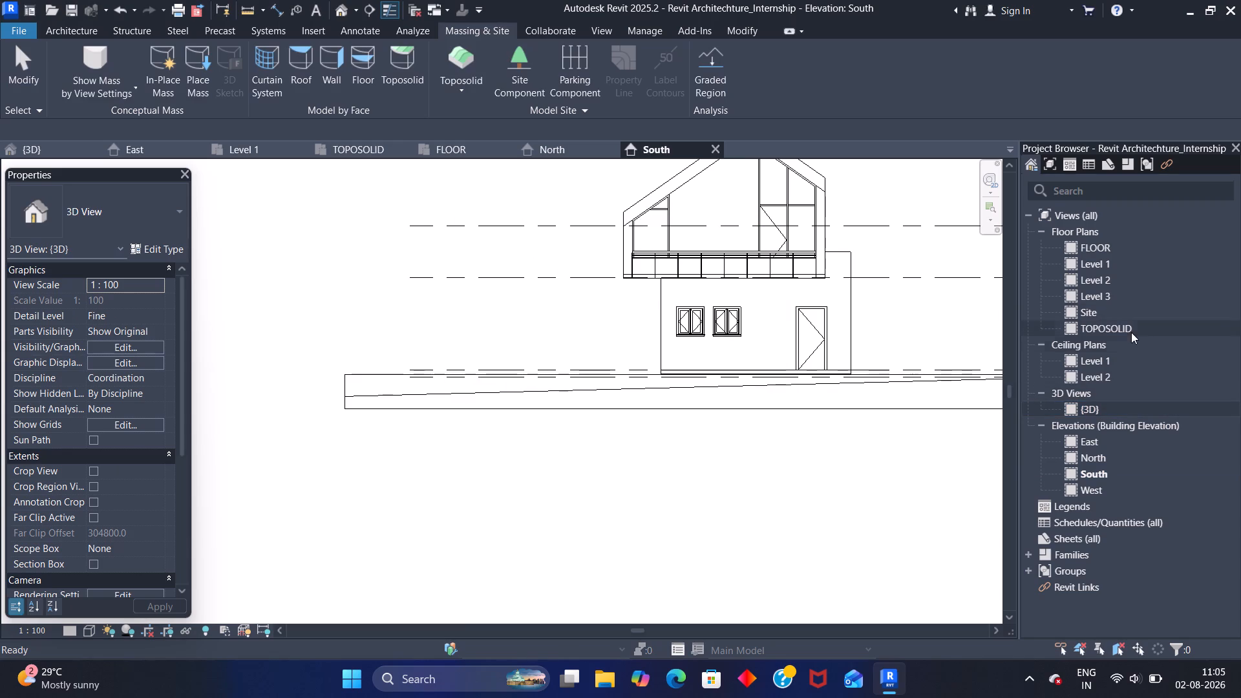
double_click(1143, 408)
scroll(1009, 388, "down", 2)
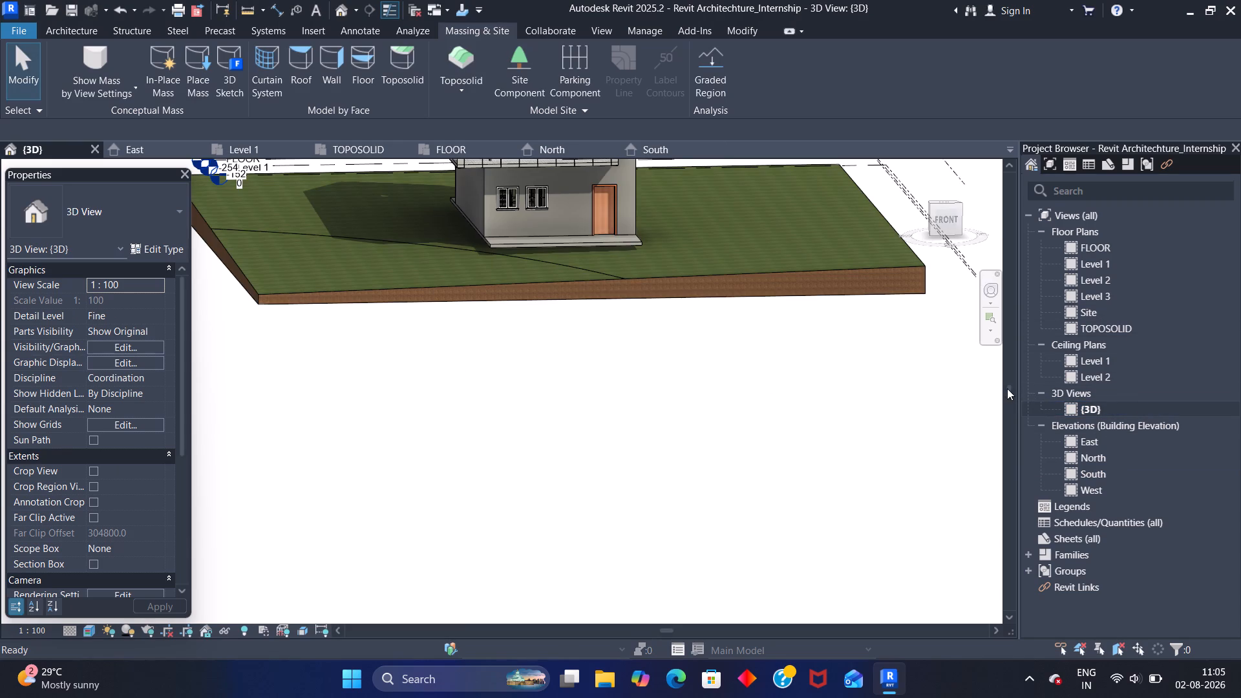
scroll(1007, 388, "down", 1)
middle_click_drag(900, 409, 855, 481)
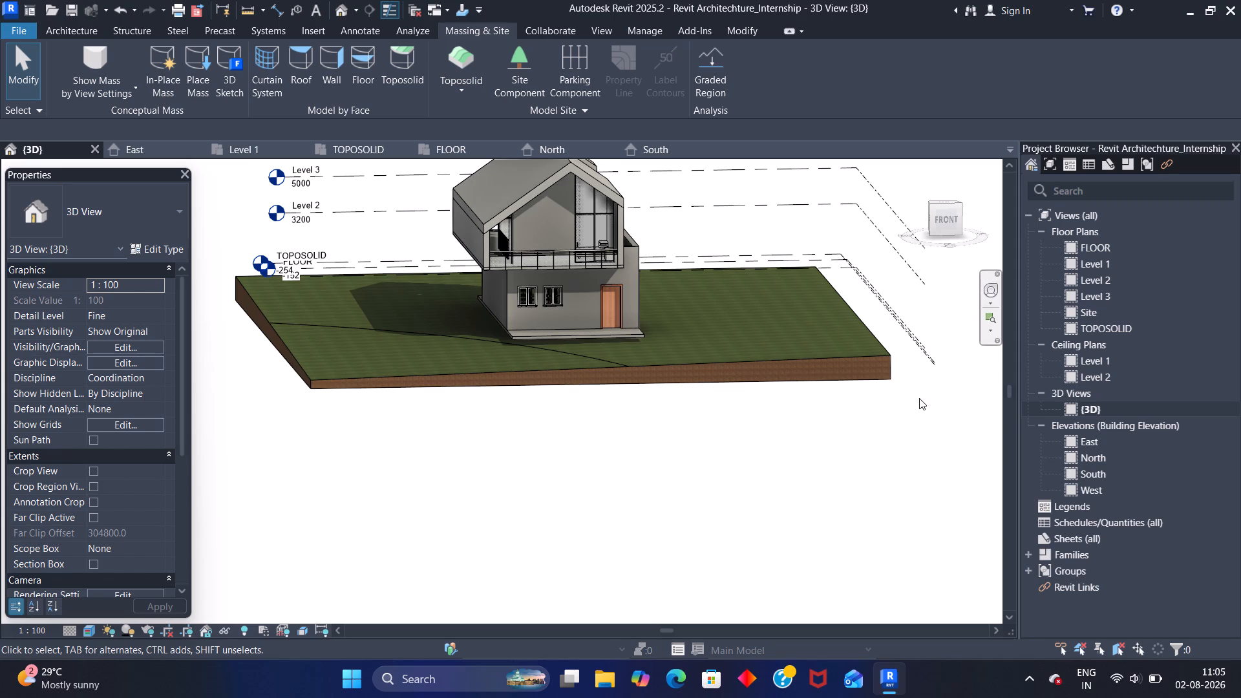
left_click(888, 354)
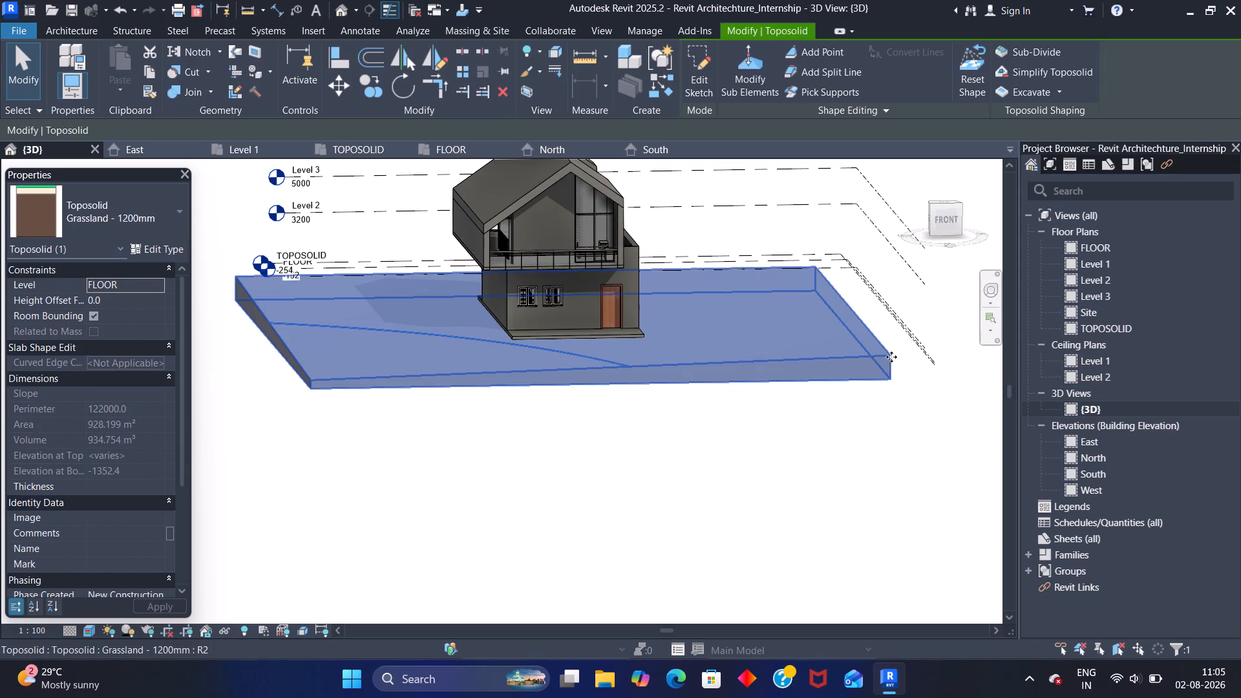
middle_click_drag(926, 408, 882, 422)
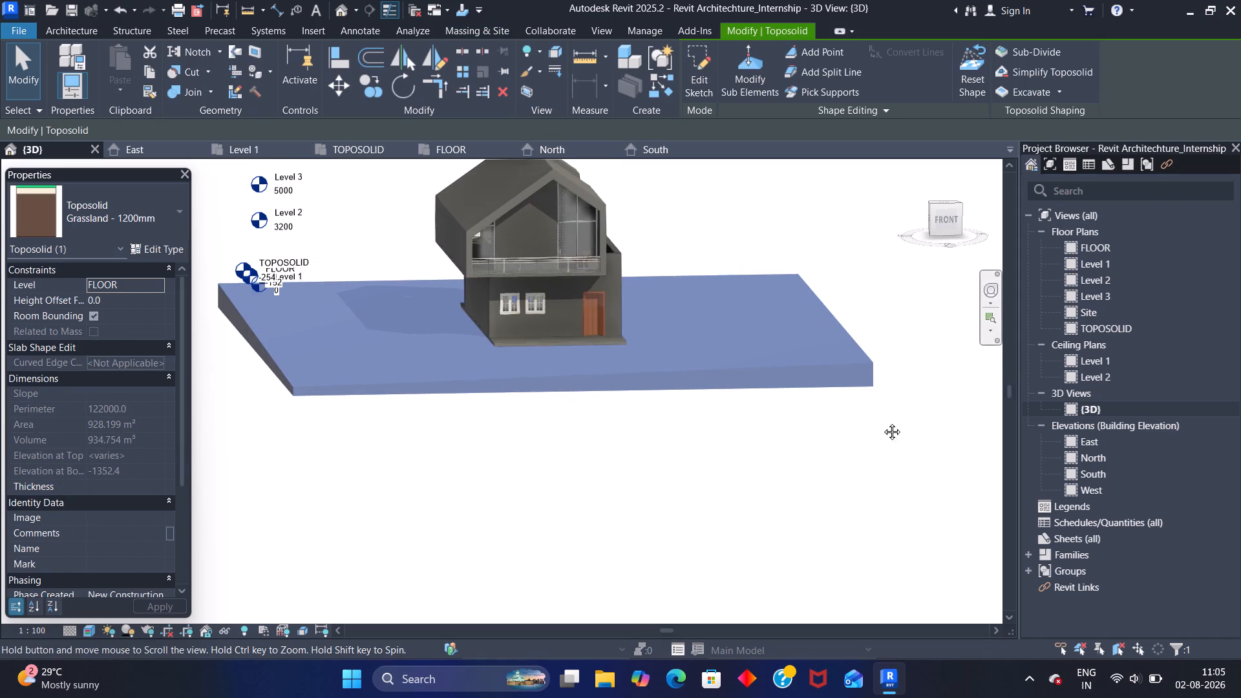
middle_click_drag(882, 422, 852, 437)
left_click(814, 383)
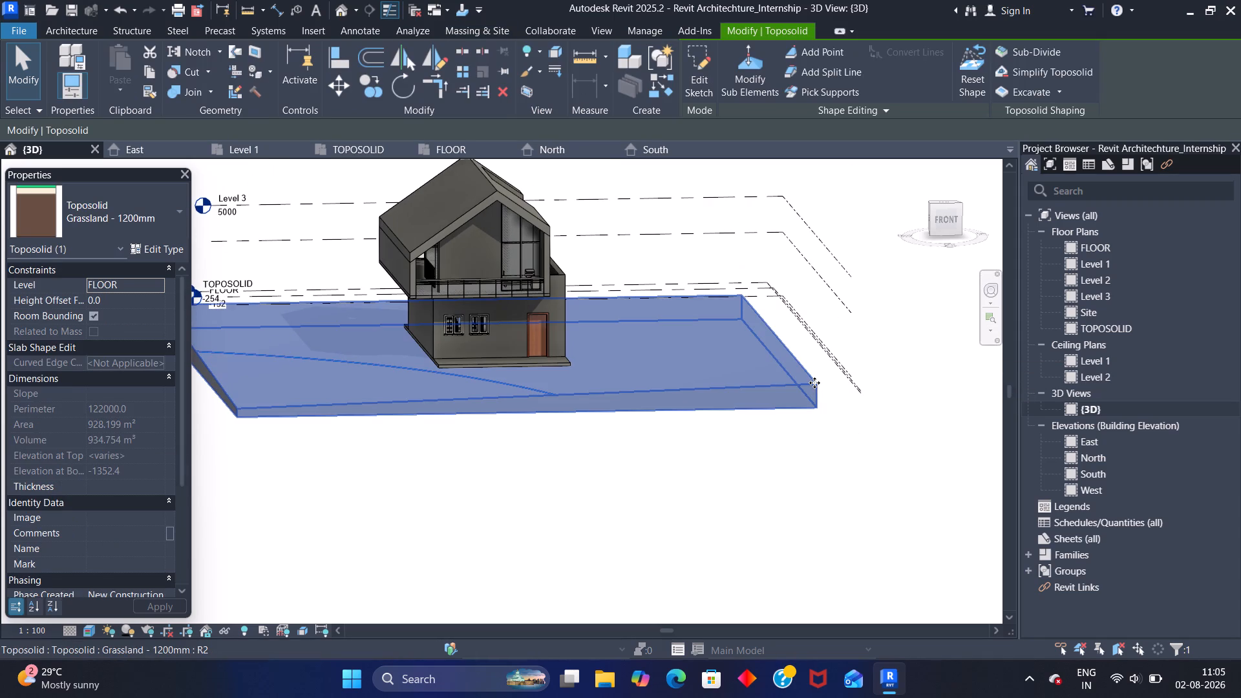
middle_click_drag(858, 428, 797, 430, "shift")
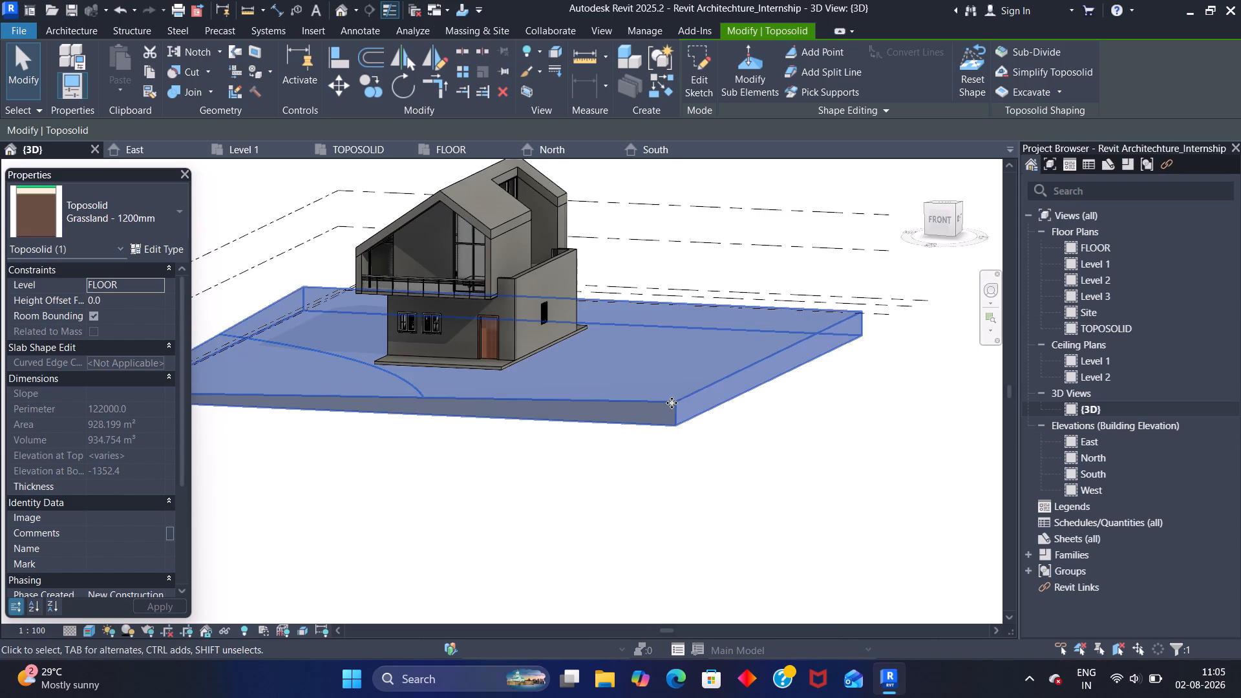
left_click(745, 88)
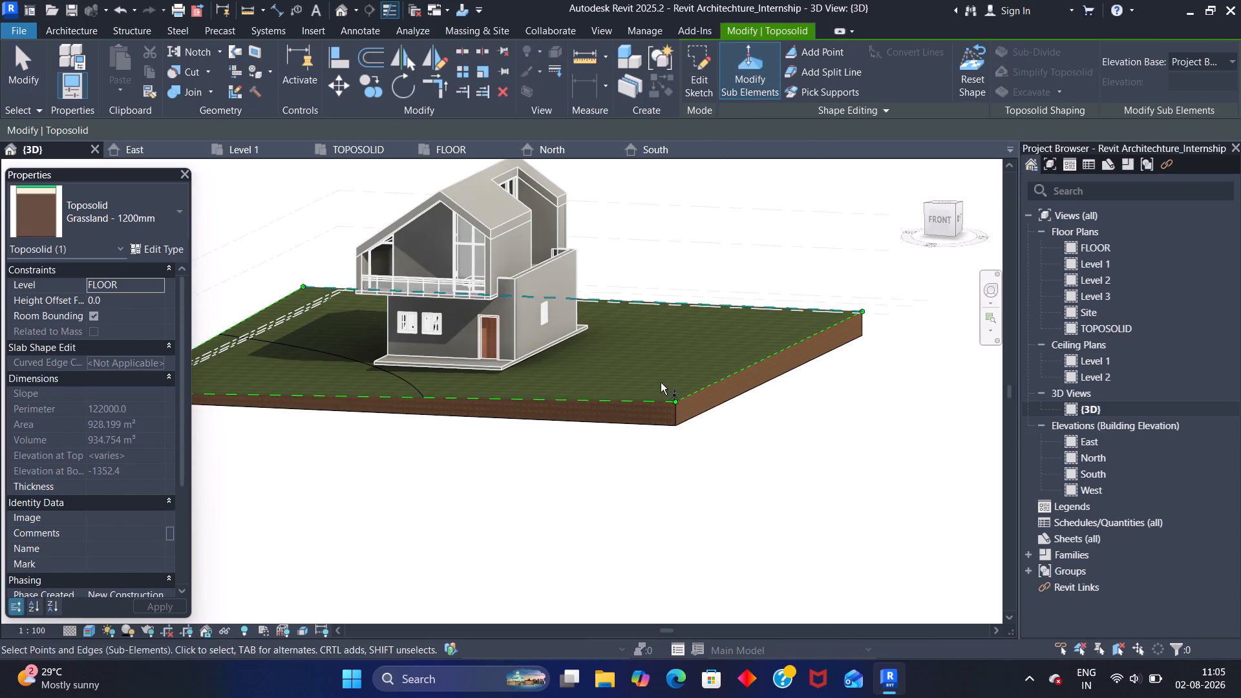
Check the elevations of the toposolid's two front corner points.
left_click(679, 401)
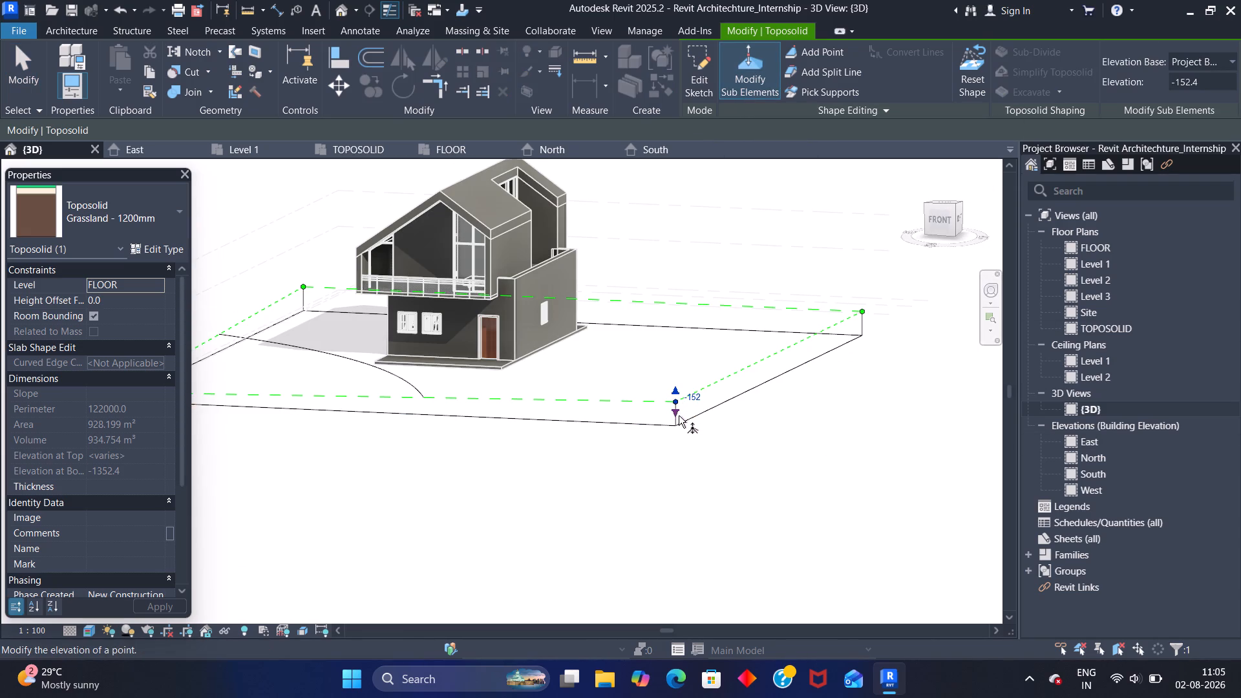
middle_click_drag(562, 432, 731, 423)
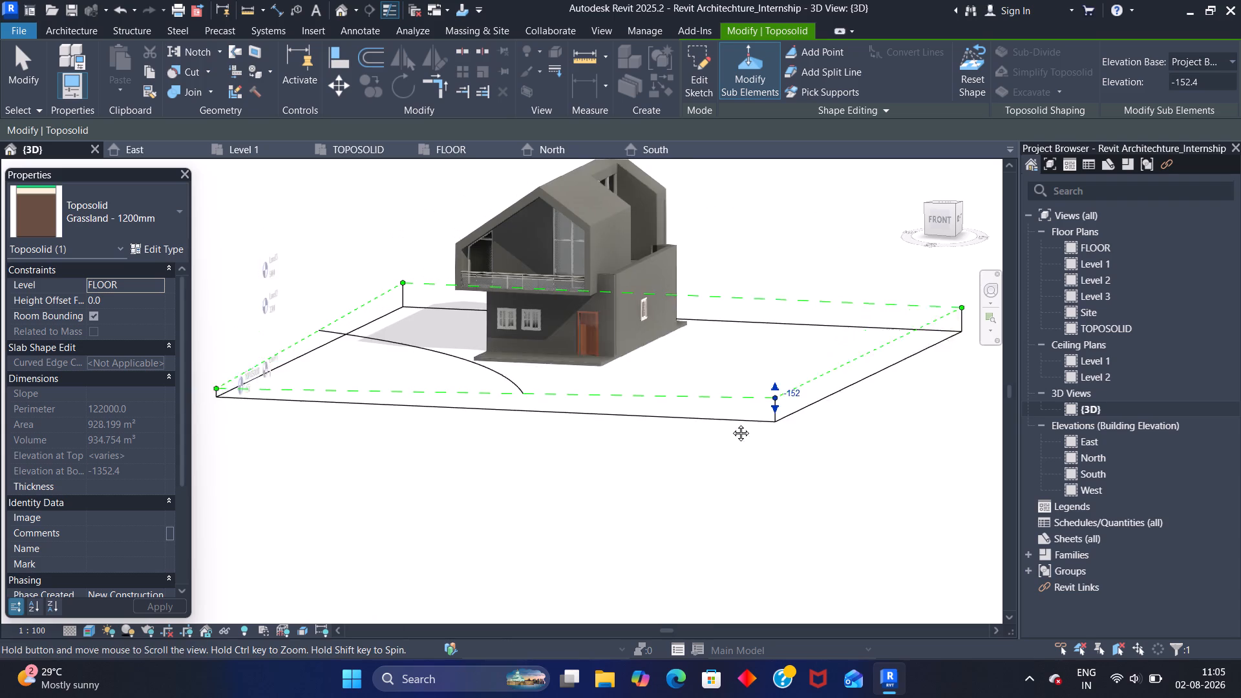
middle_click_drag(731, 423, 827, 420)
left_click(379, 379)
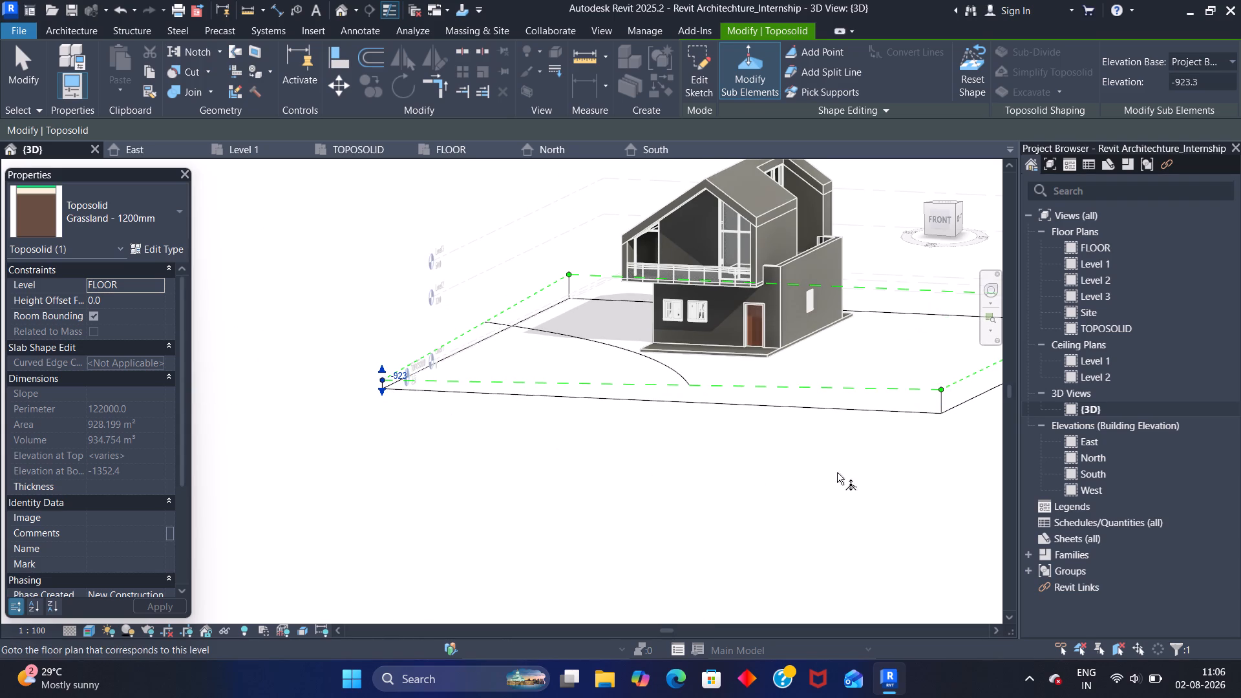
middle_click_drag(874, 472, 736, 469)
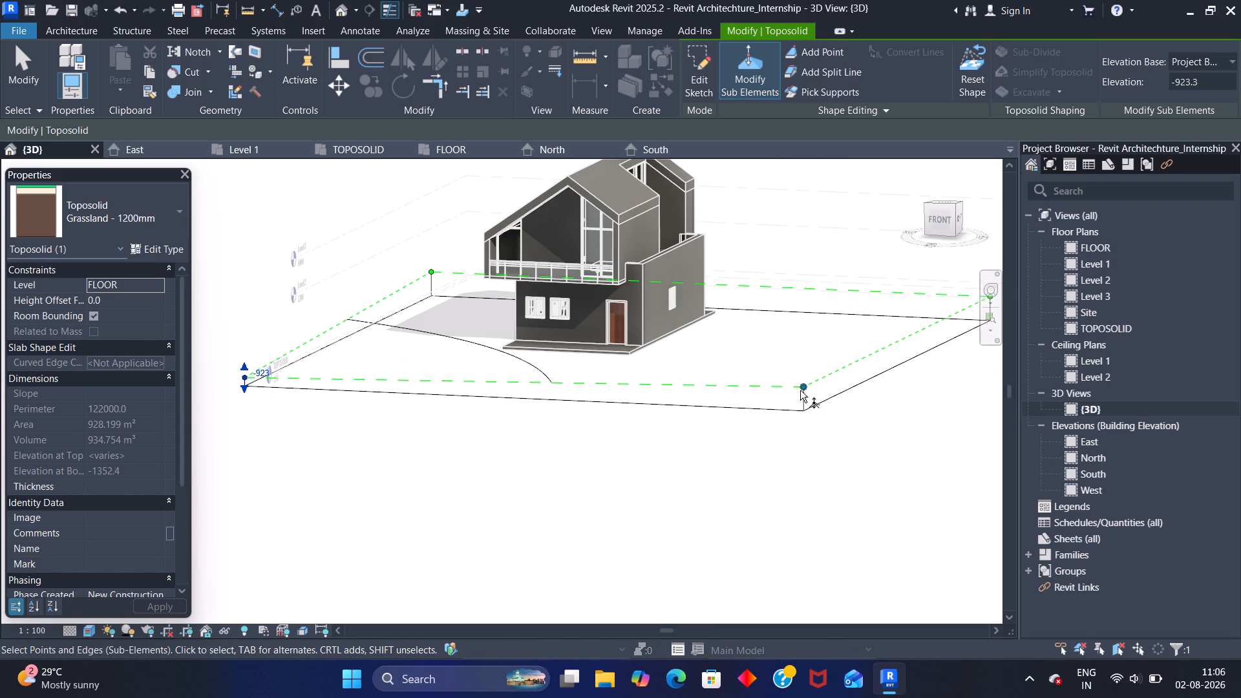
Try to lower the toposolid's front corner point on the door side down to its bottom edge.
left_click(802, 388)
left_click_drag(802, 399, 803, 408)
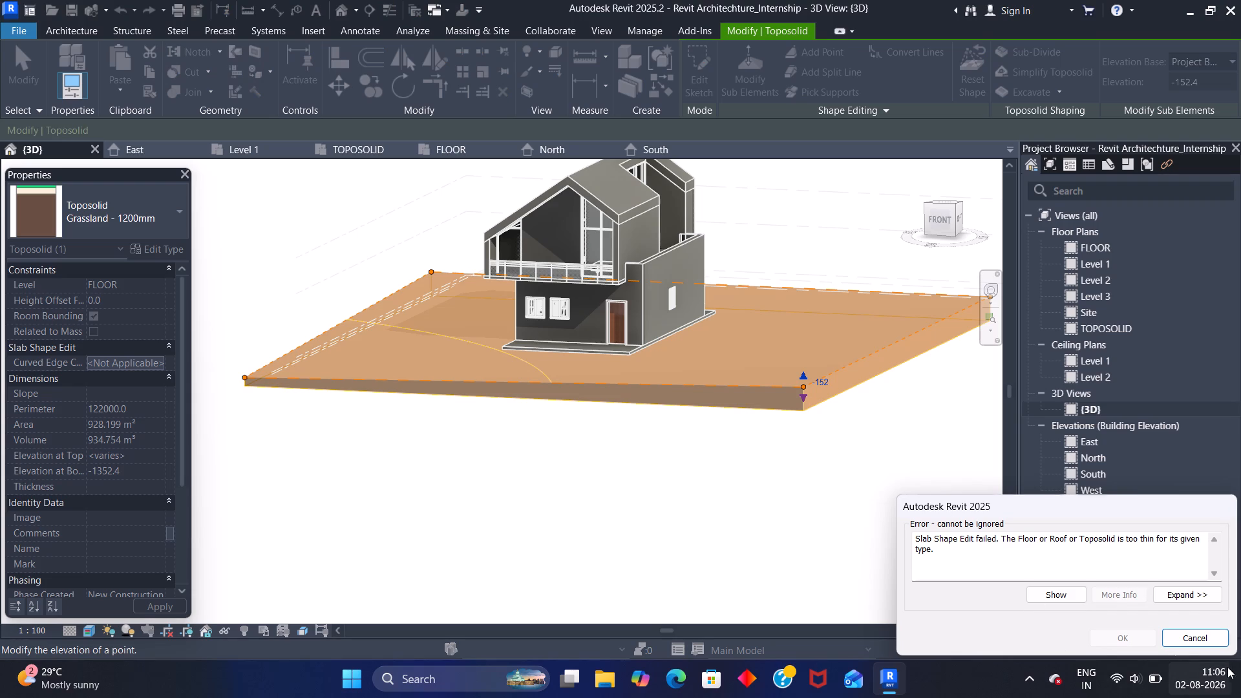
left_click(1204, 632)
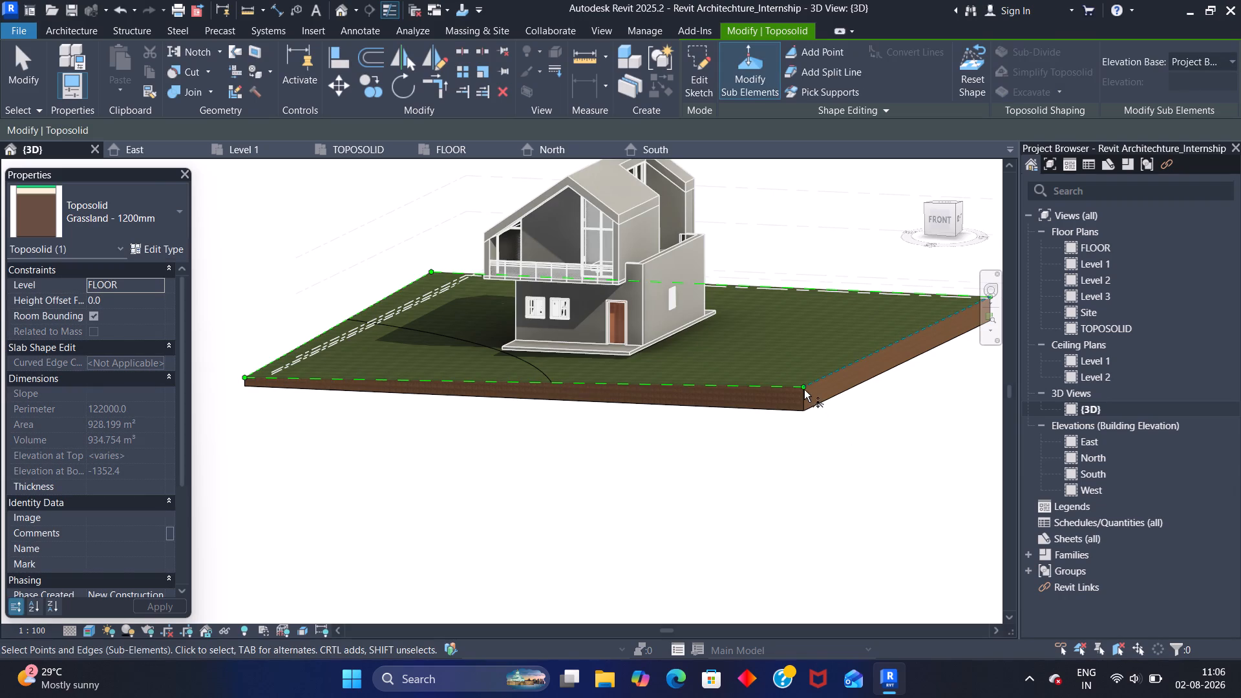
Lower the toposolid's front corner point on the door side to an elevation of about -852 mm.
left_click(804, 389)
left_click(803, 397)
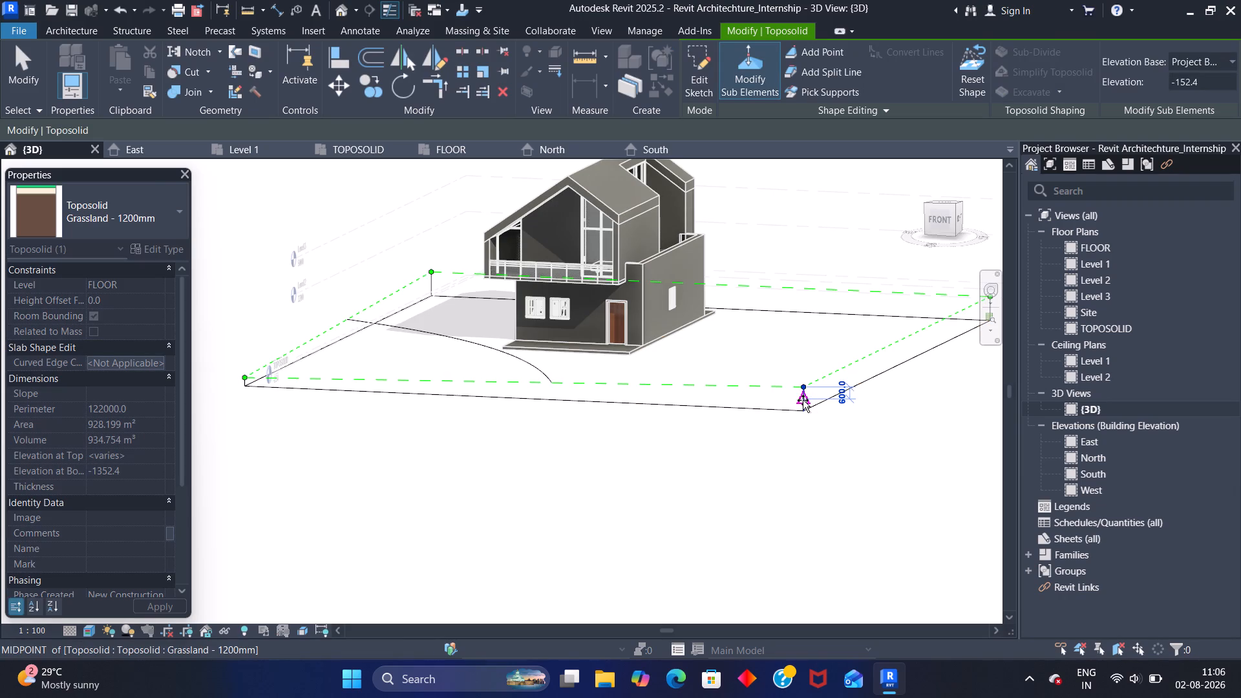
left_click(803, 400)
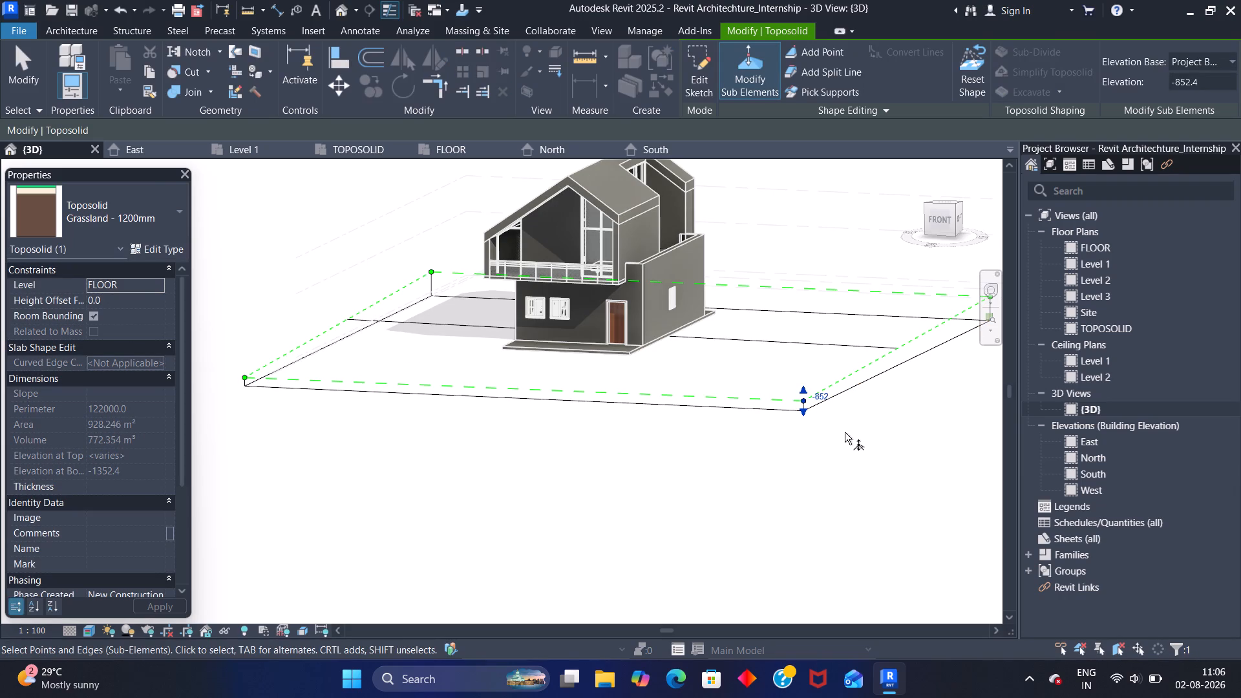
left_click(858, 433)
Check the toposolid's reshaped front slope in the South elevation and in the 3D view.
scroll(783, 457, "down", 1)
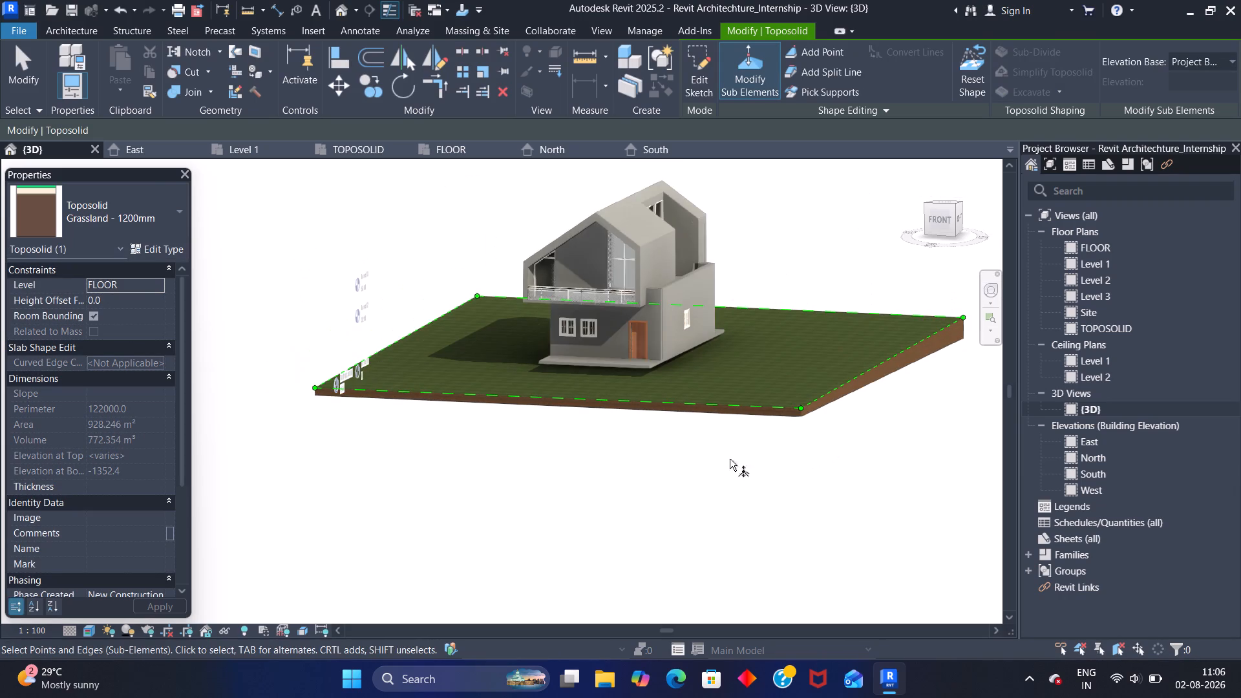
double_click(1091, 471)
scroll(881, 468, "down", 3)
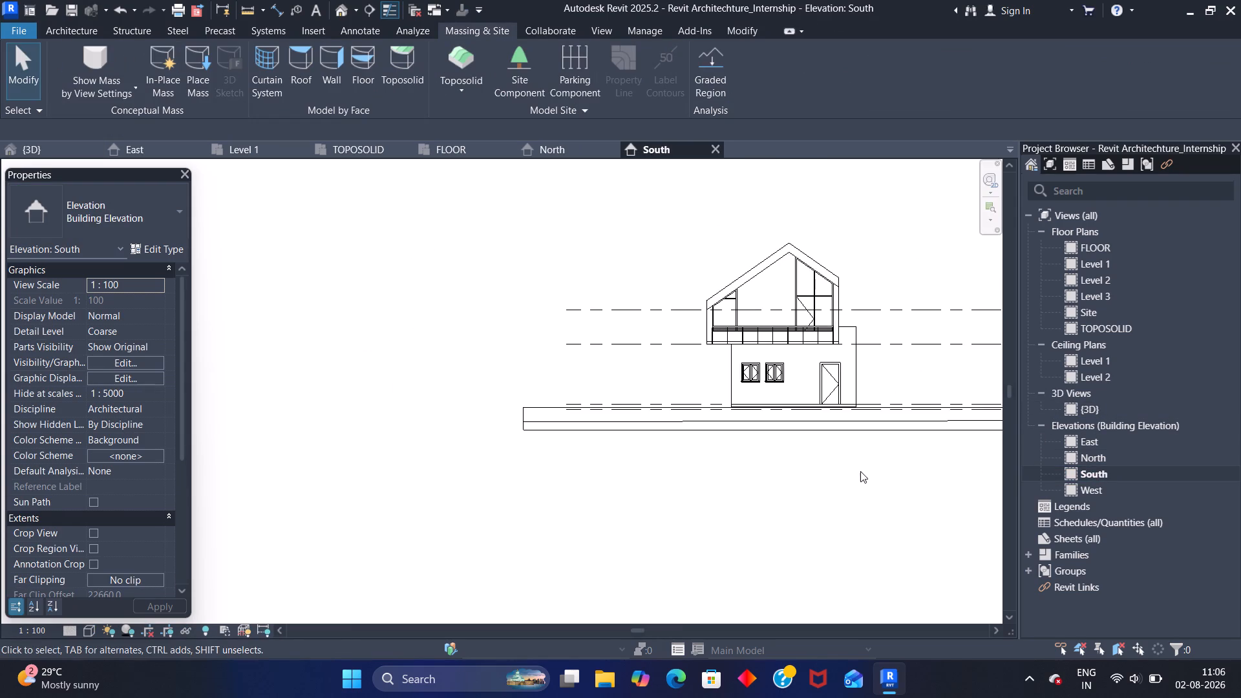
middle_click_drag(879, 474, 596, 457)
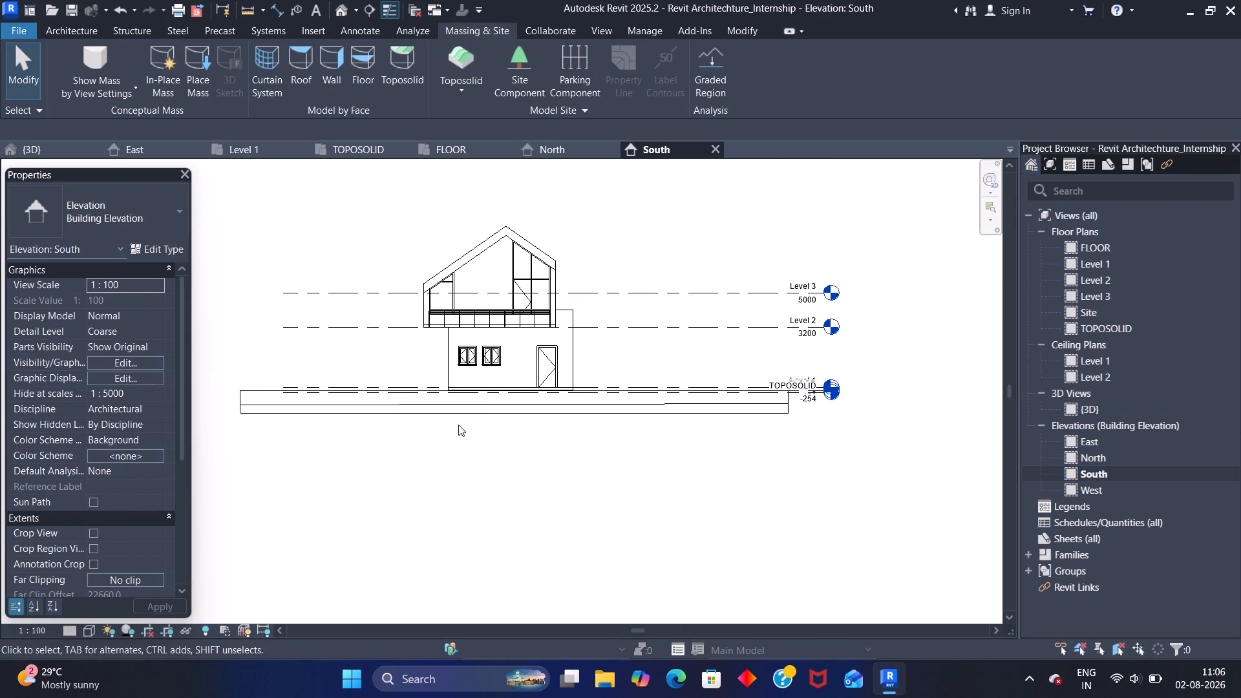
scroll(467, 409, "up", 3)
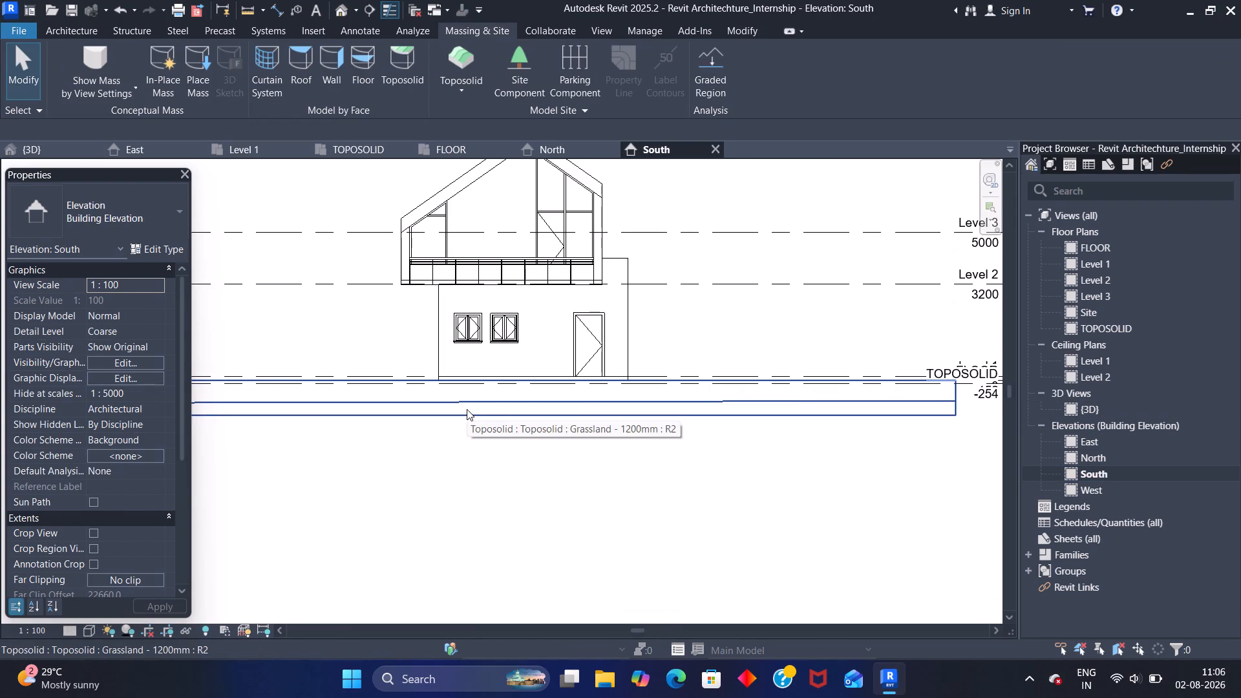
double_click(1134, 414)
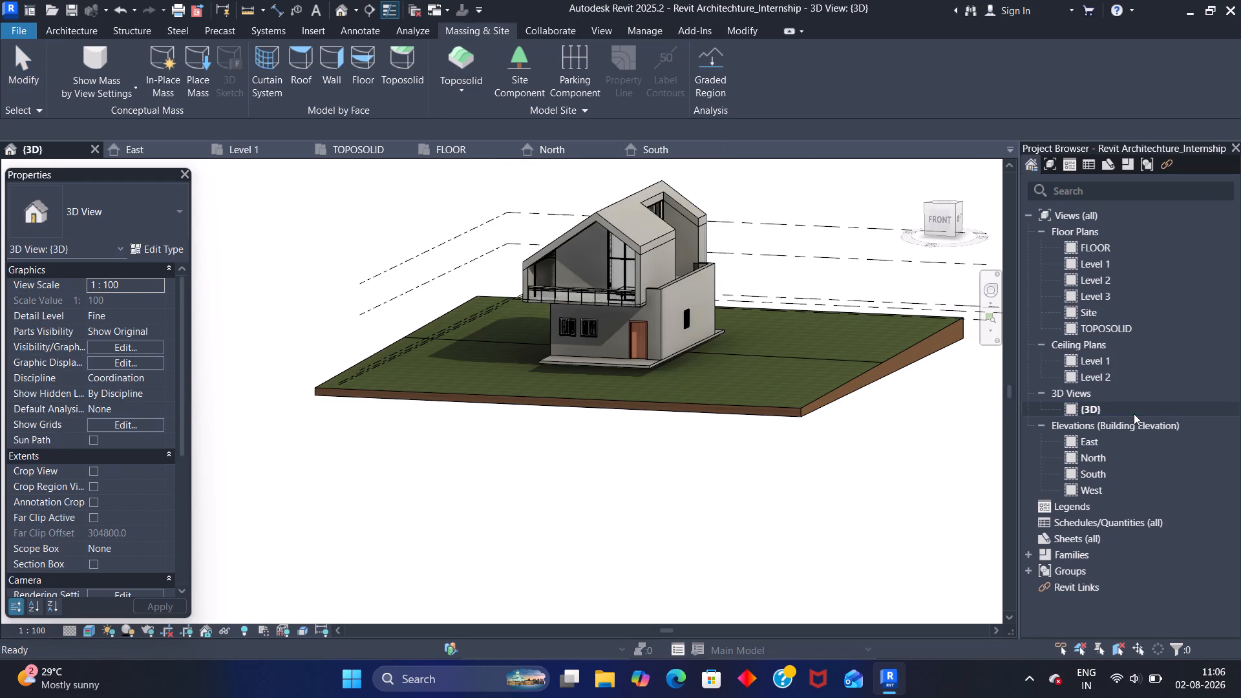
scroll(906, 454, "down", 1)
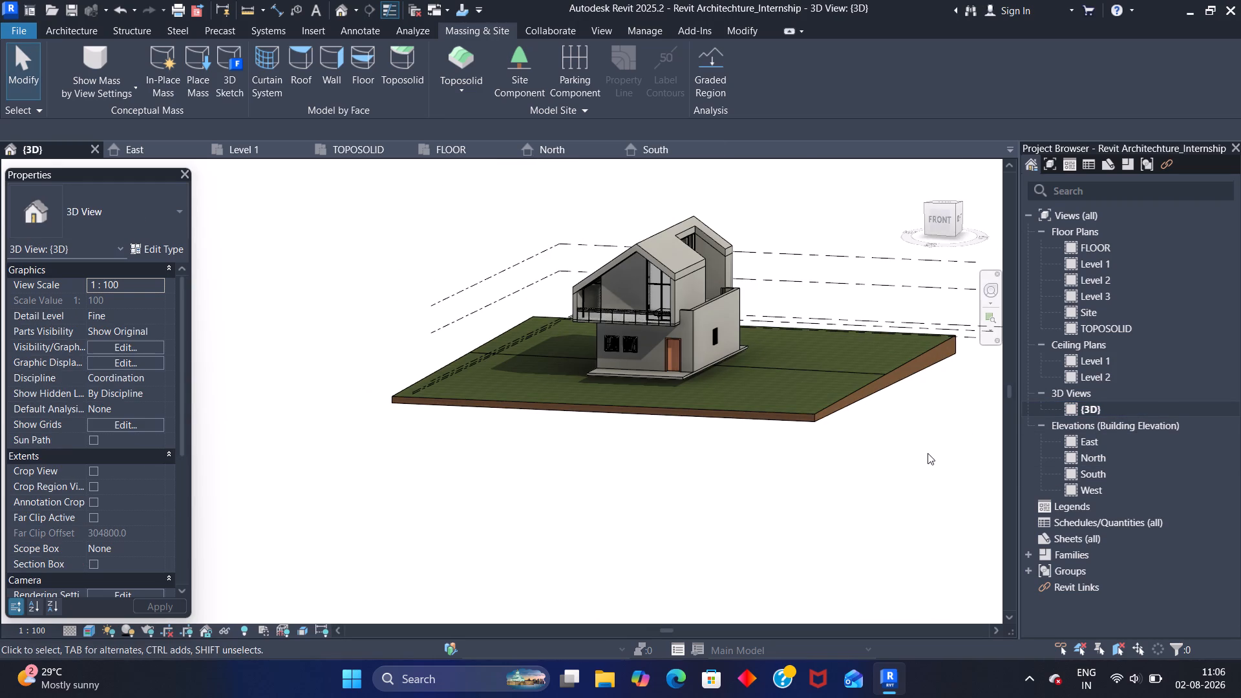
Examine in 3D how the house's floor slab meets the sloped toposolid in front of the entrance door.
scroll(695, 390, "up", 7)
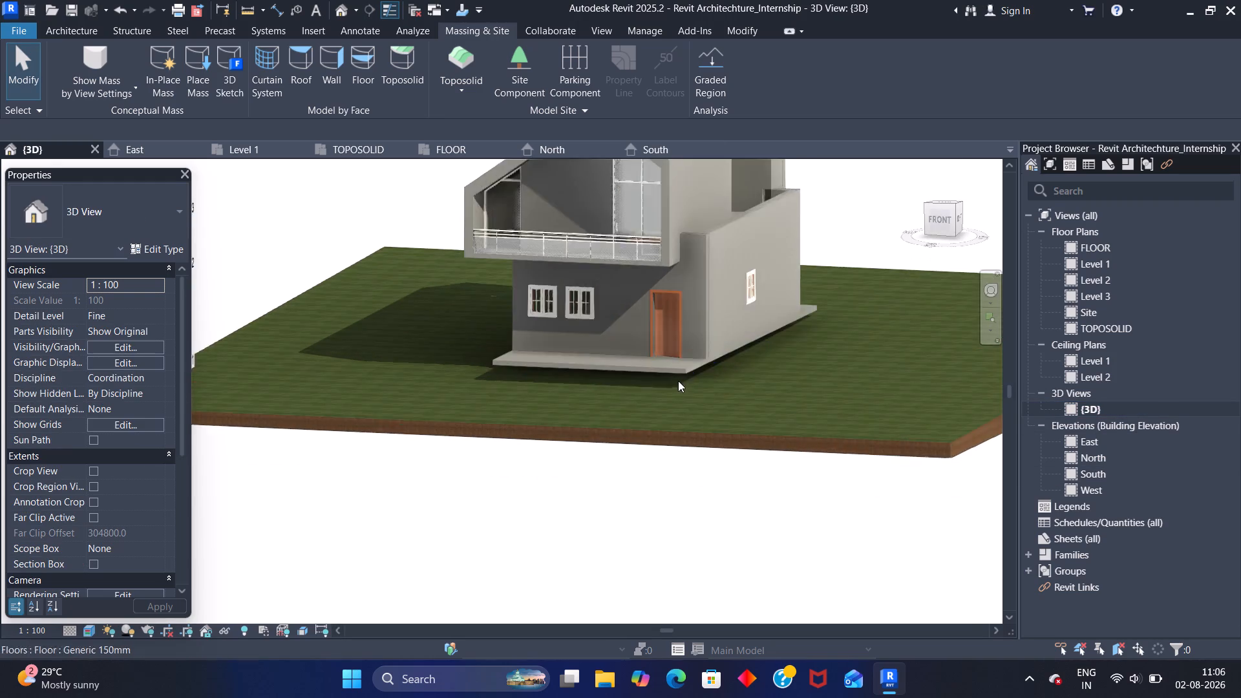
scroll(678, 381, "up", 9)
scroll(781, 381, "down", 6)
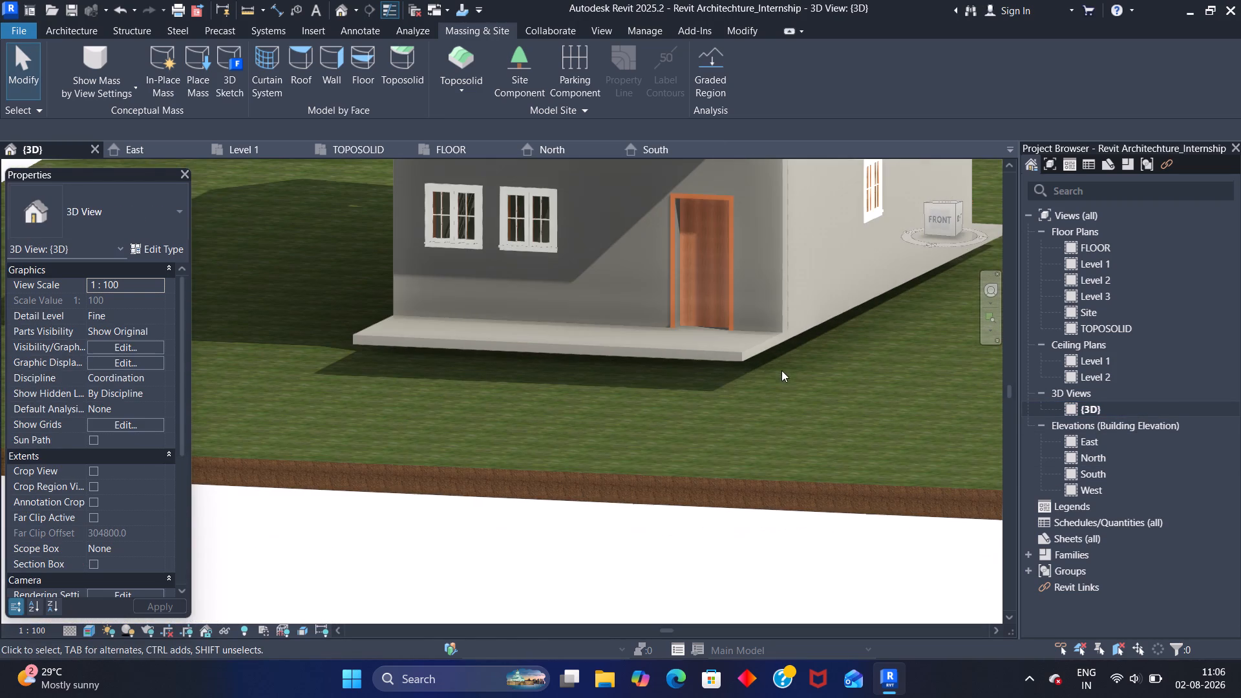
scroll(789, 379, "down", 2)
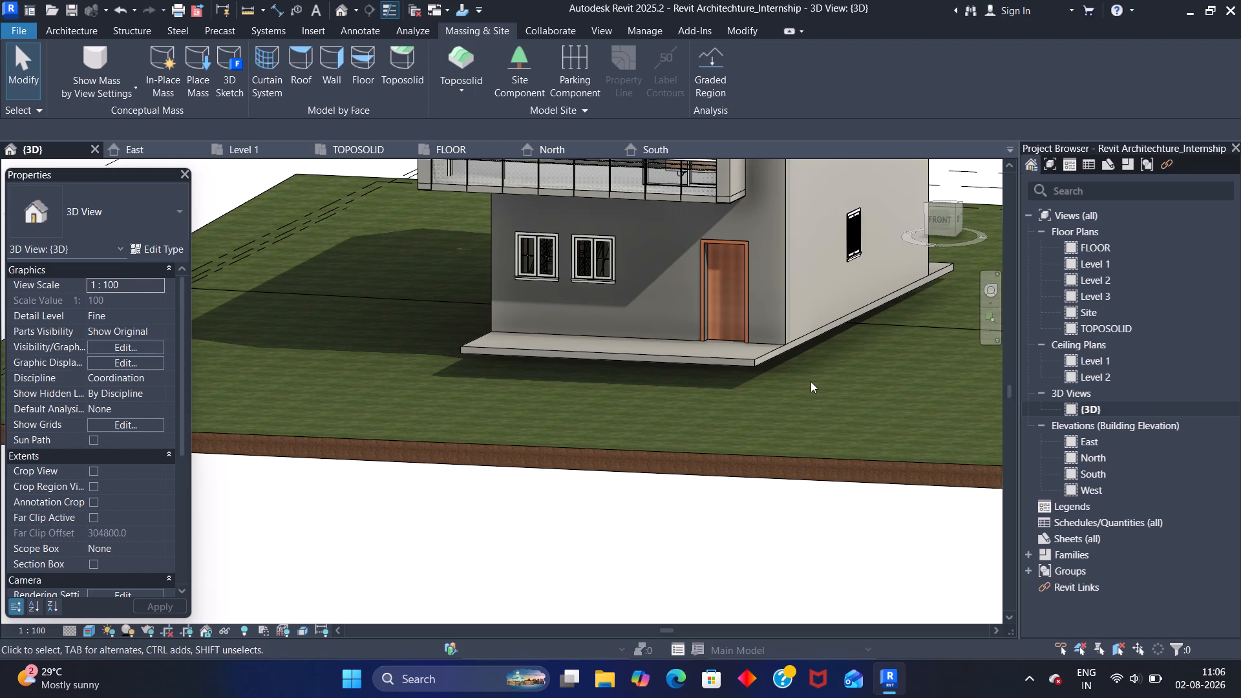
middle_click_drag(809, 418, 795, 366, "shift")
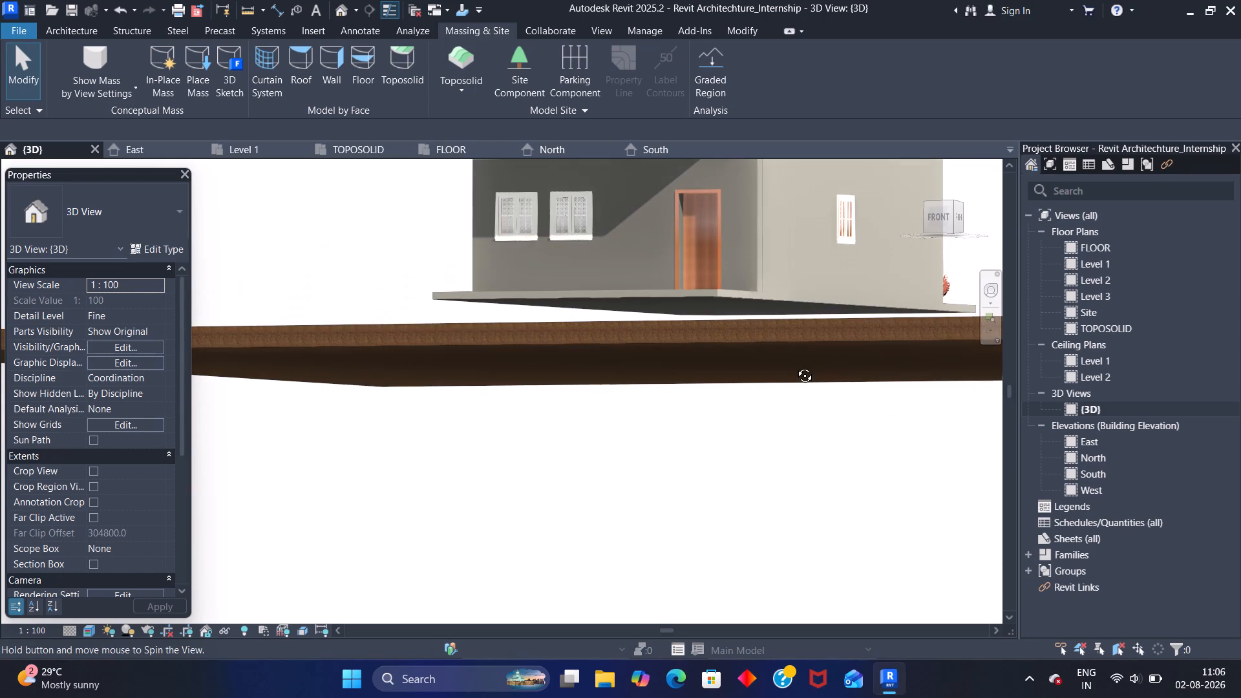
middle_click_drag(795, 366, 842, 360, "shift")
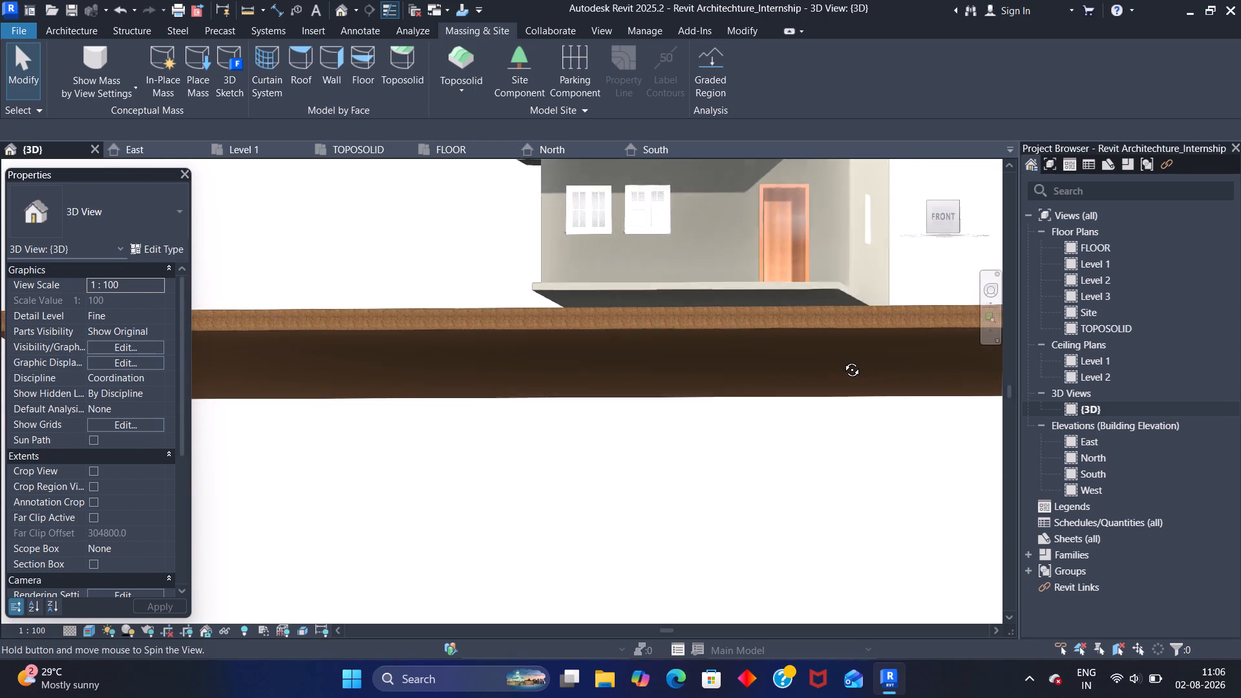
middle_click_drag(842, 360, 836, 371, "shift")
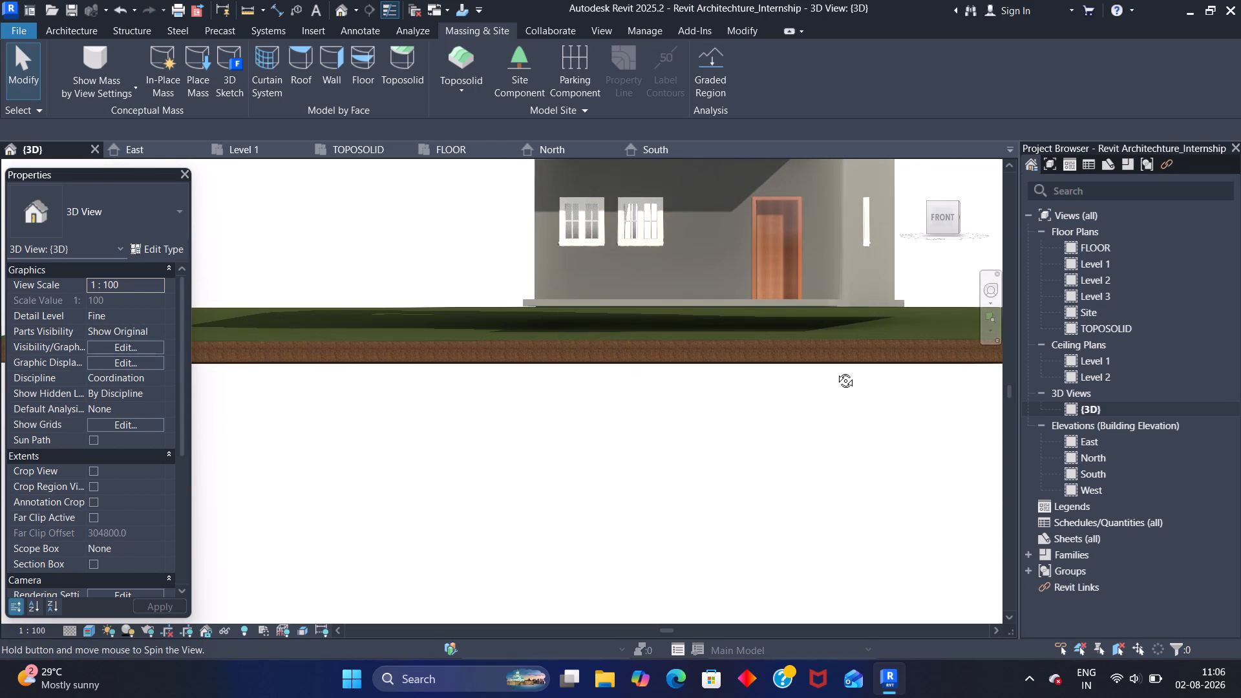
middle_click_drag(836, 371, 838, 378, "shift")
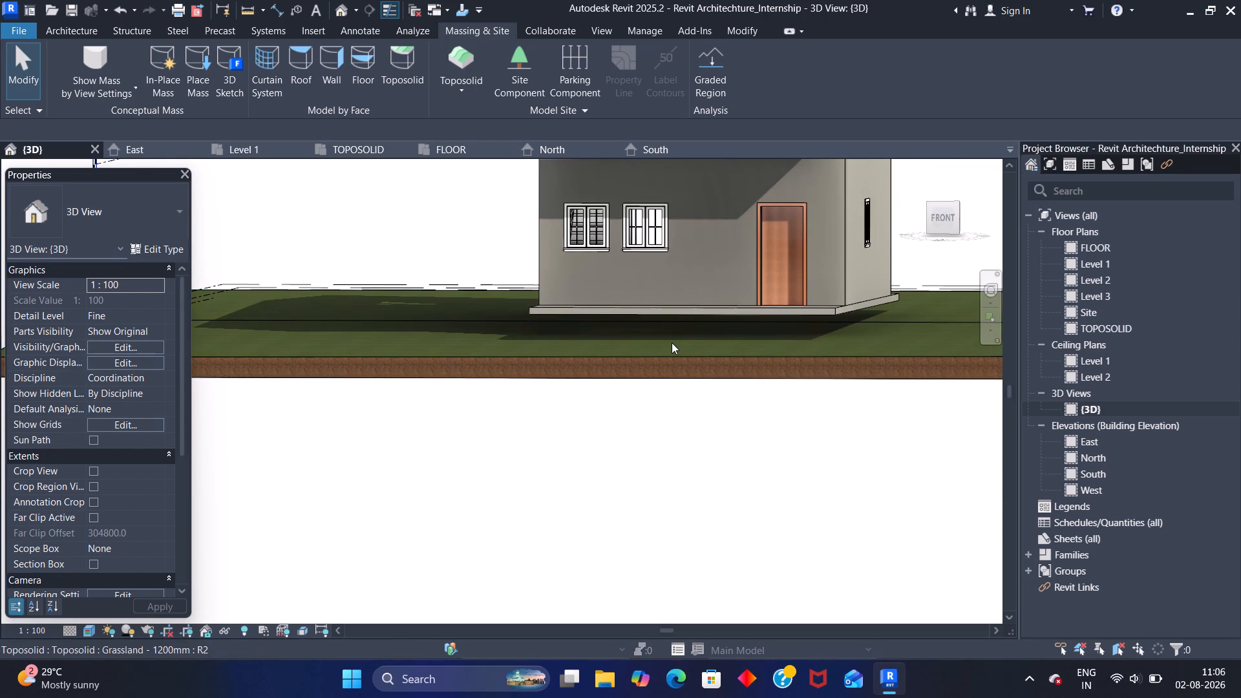
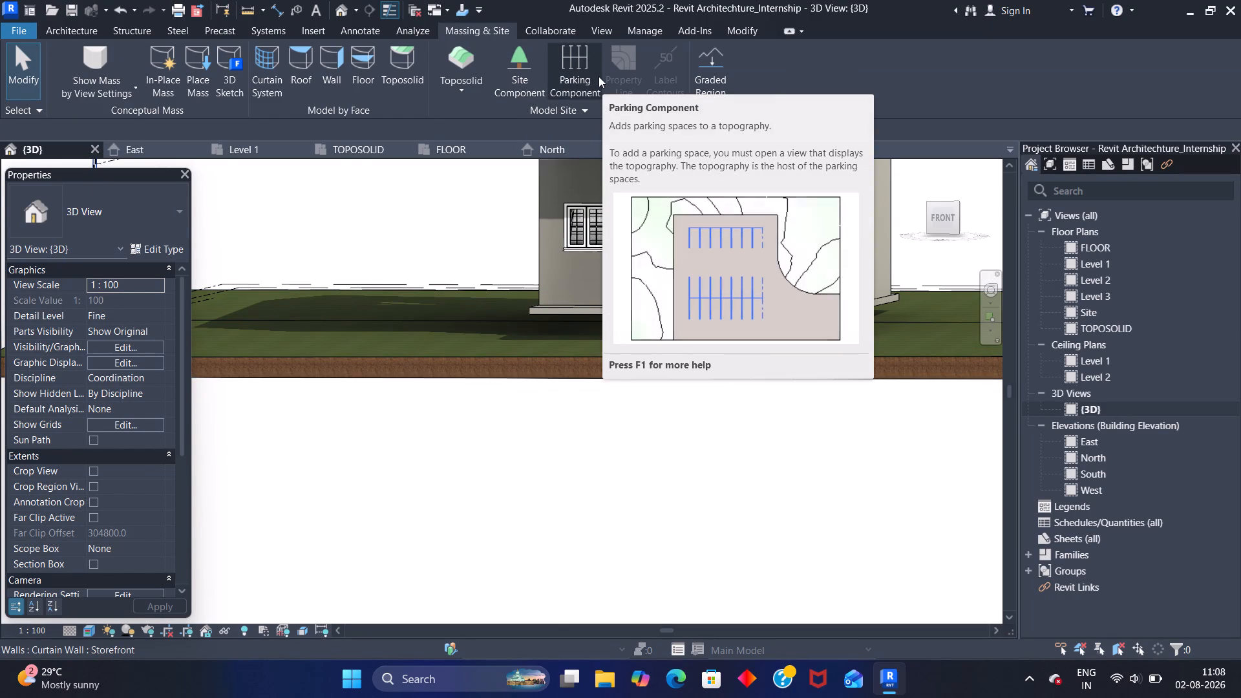
Add a shape point to the toposolid near its front corner on the door side, with a 2000 mm offset from surface.
middle_click_drag(859, 344, 767, 342)
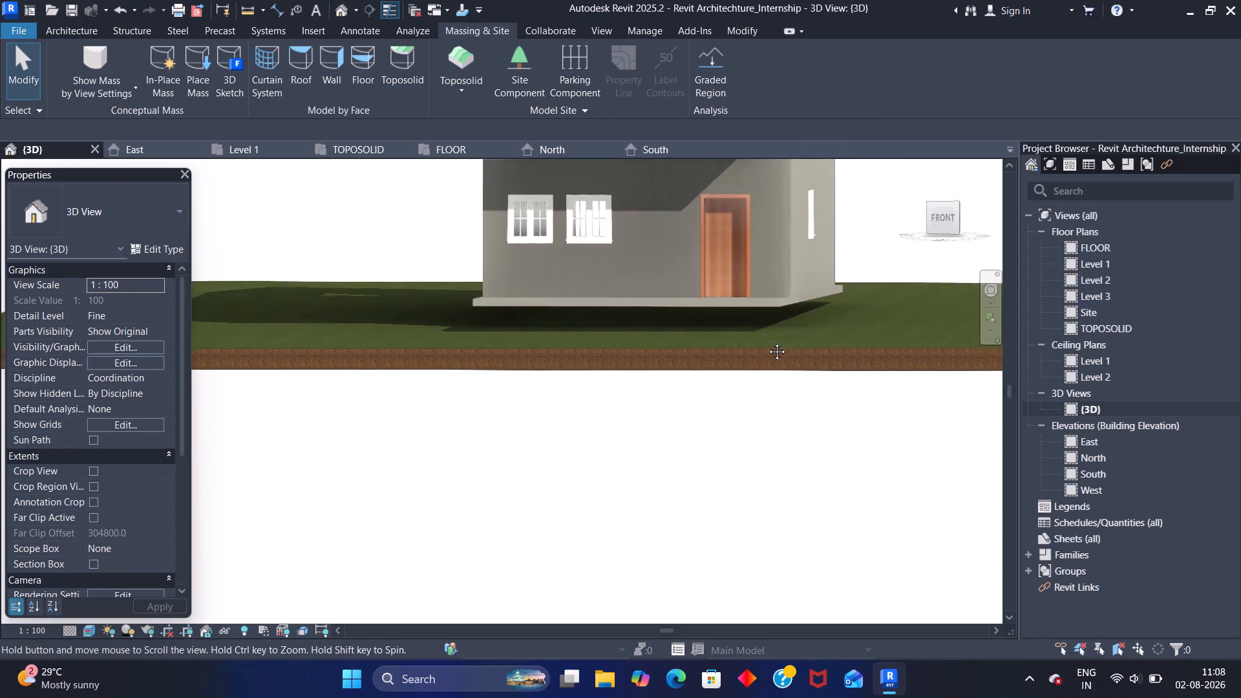
middle_click_drag(767, 342, 640, 375)
left_click(776, 383)
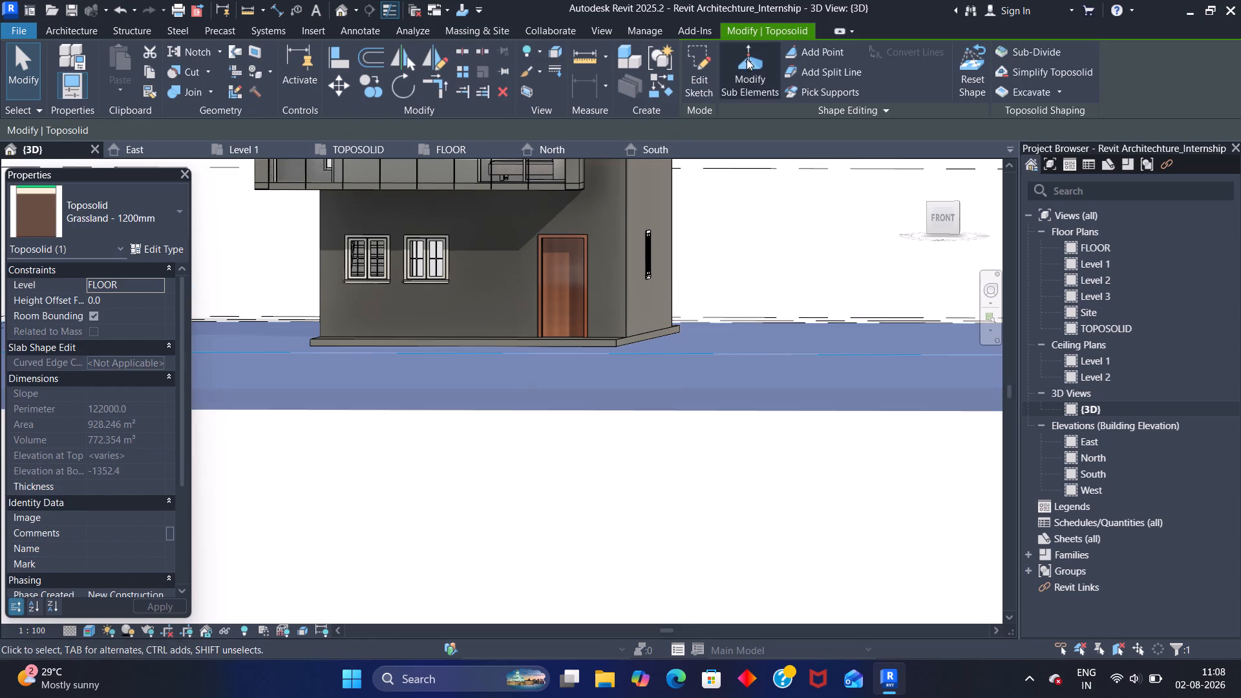
left_click(747, 78)
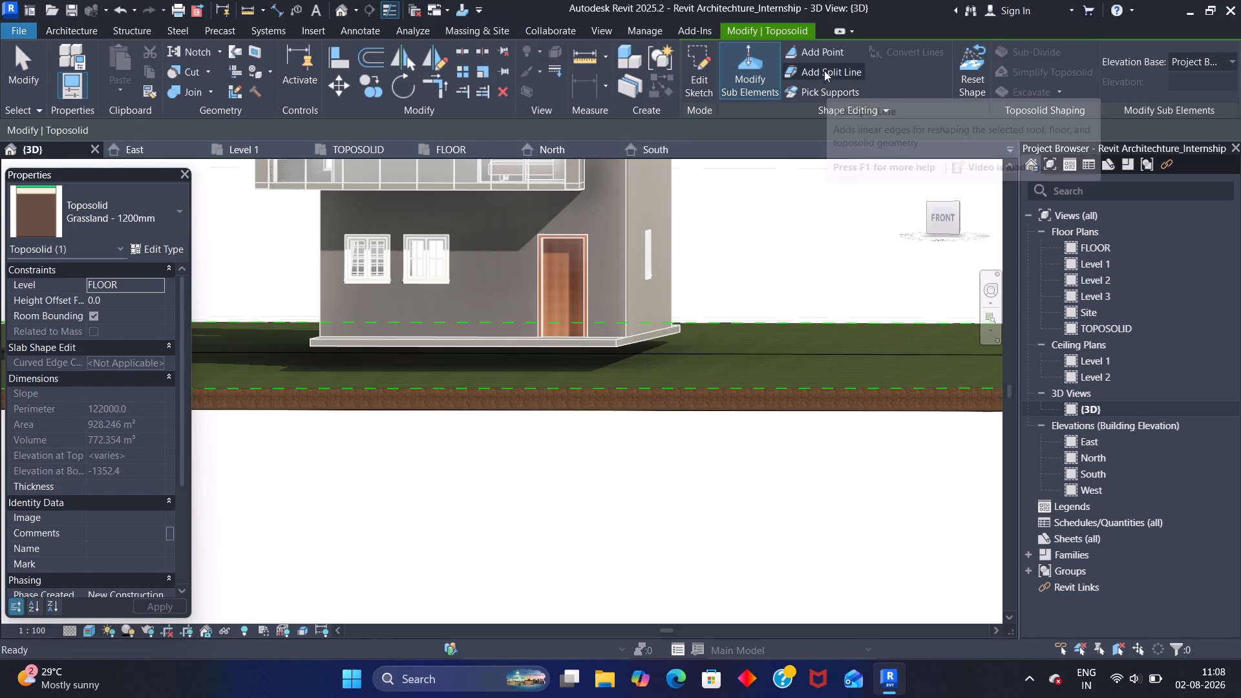
left_click(833, 54)
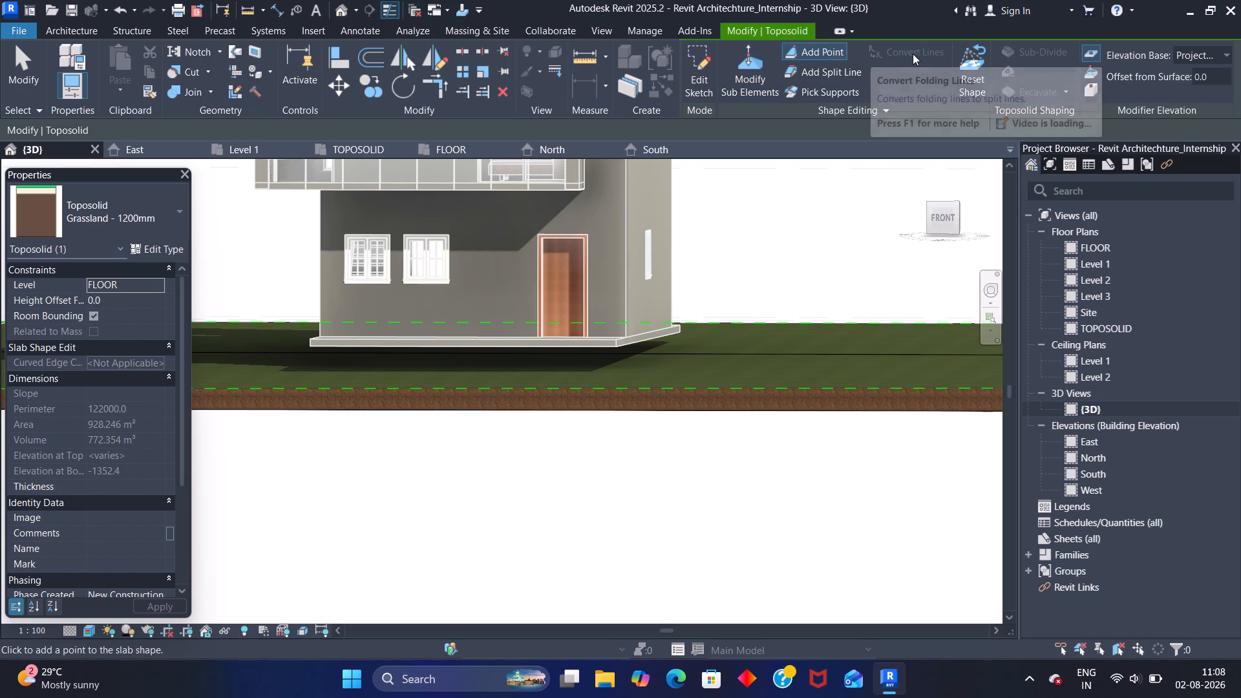
middle_click_drag(831, 254, 793, 263)
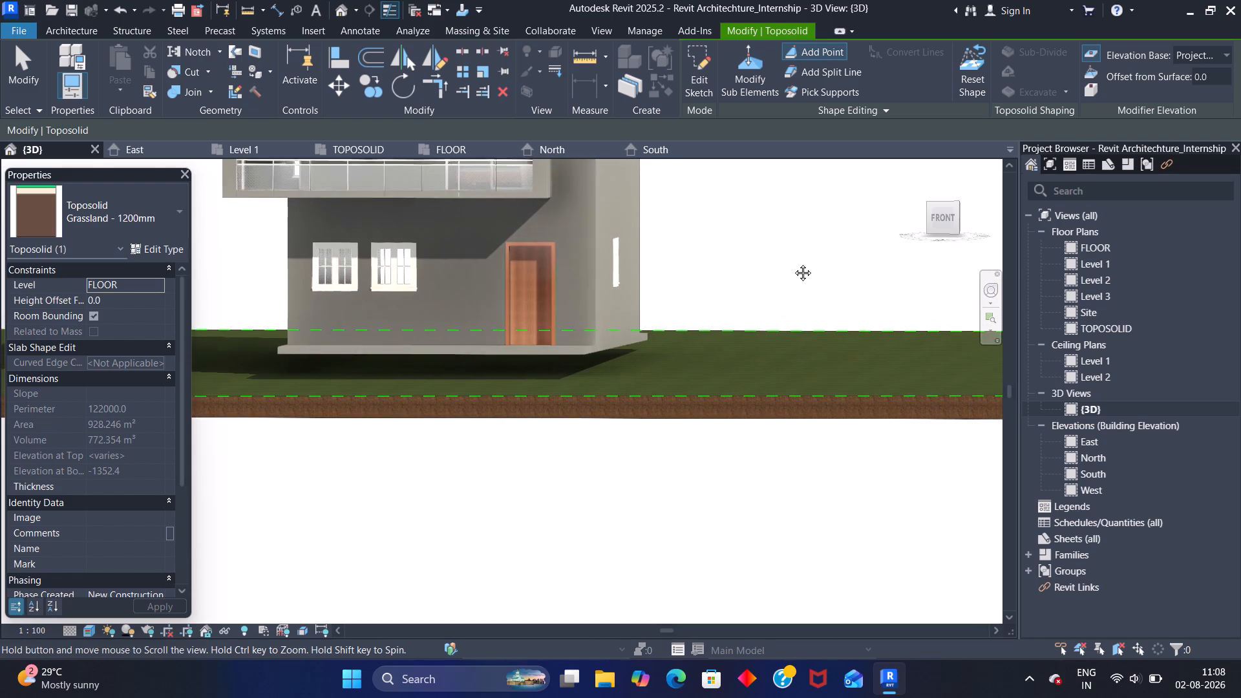
middle_click_drag(793, 263, 699, 247)
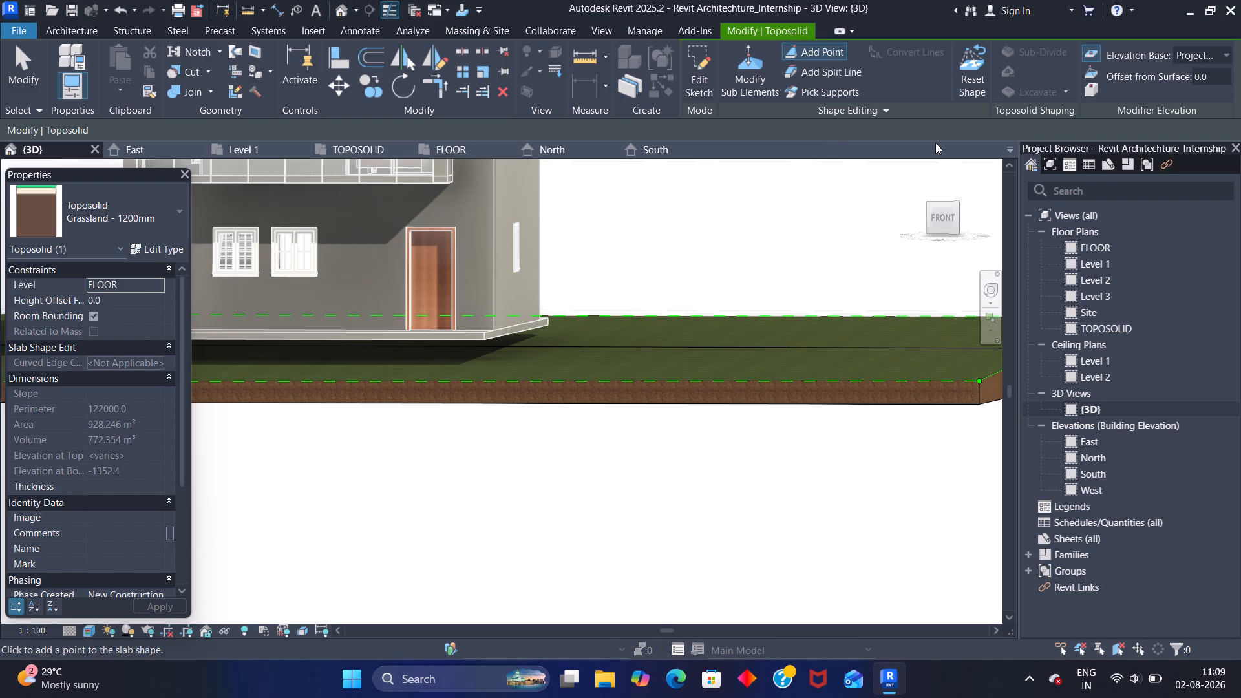
left_click(1066, 87)
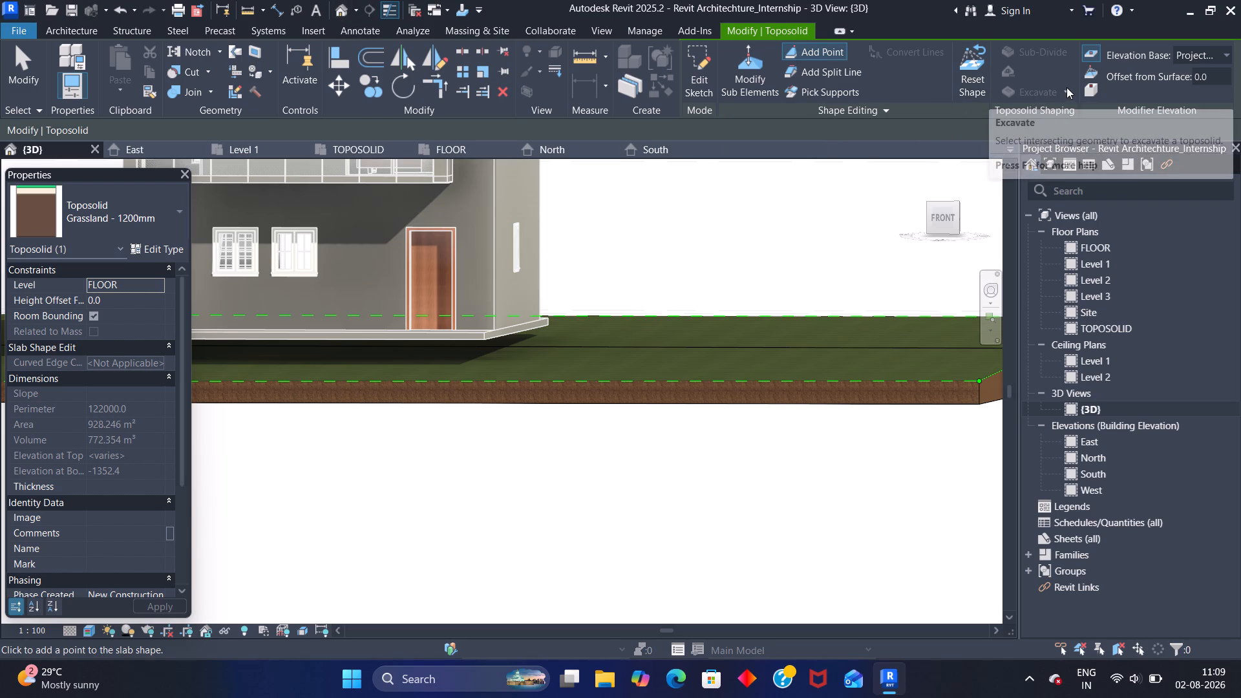
left_click(884, 112)
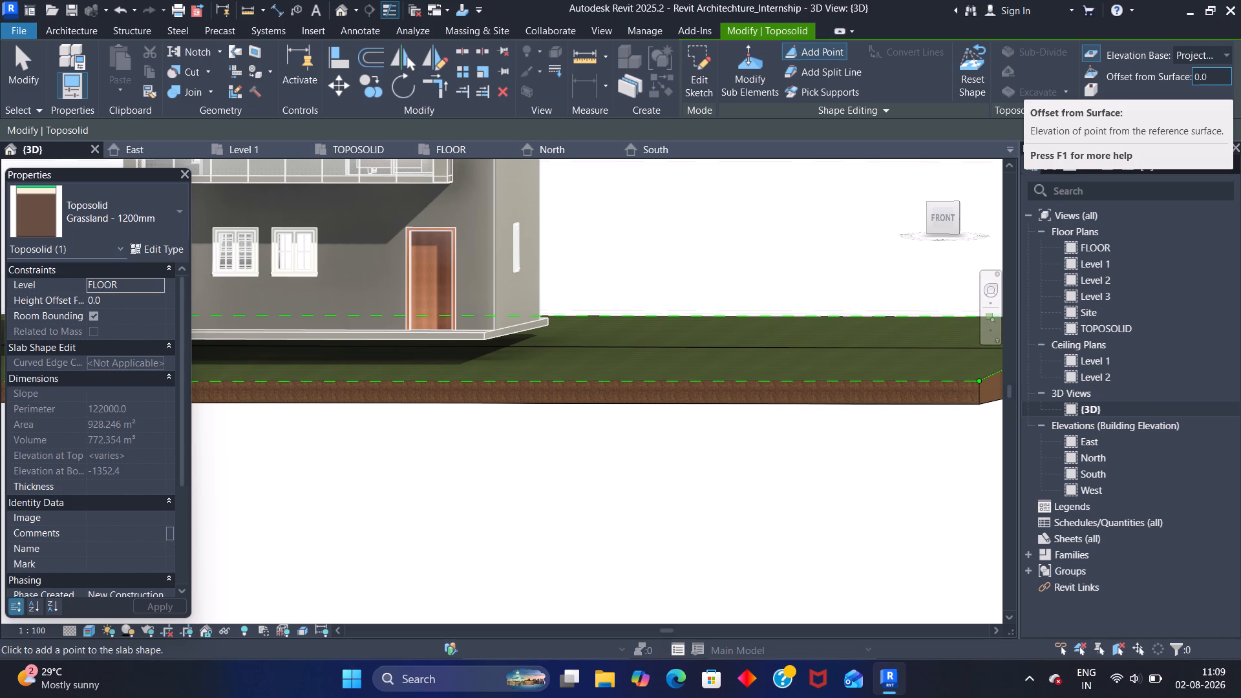
left_click(1225, 54)
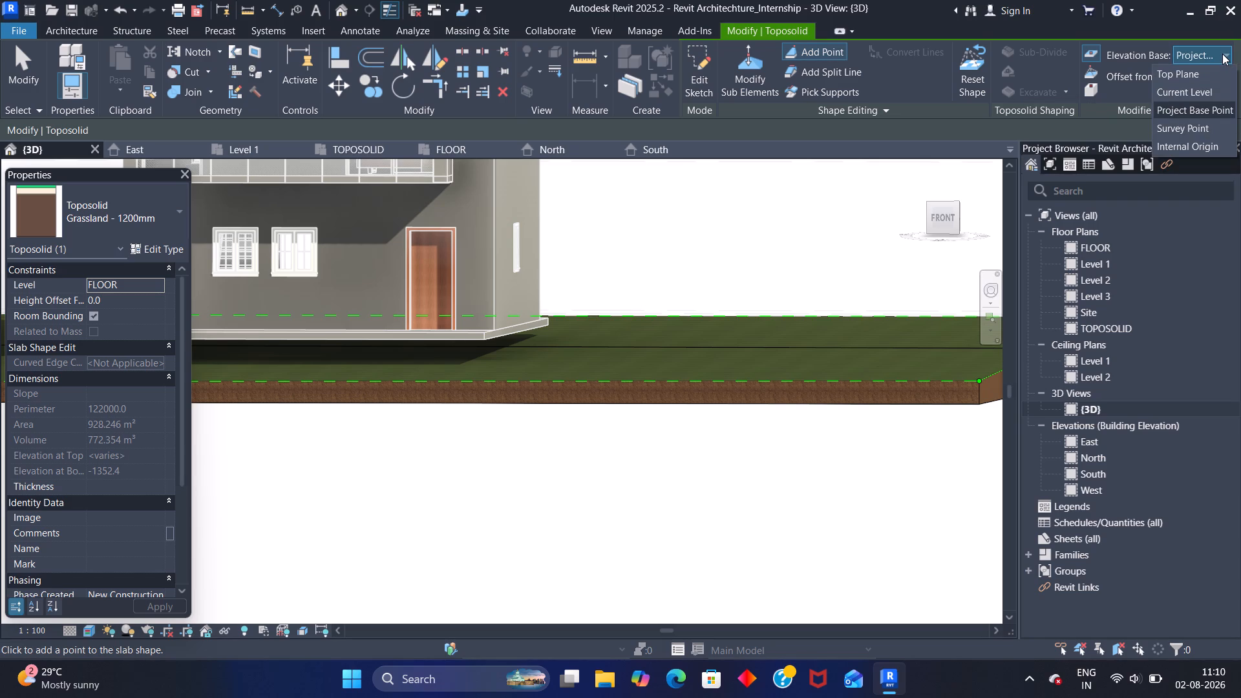
left_click(1222, 54)
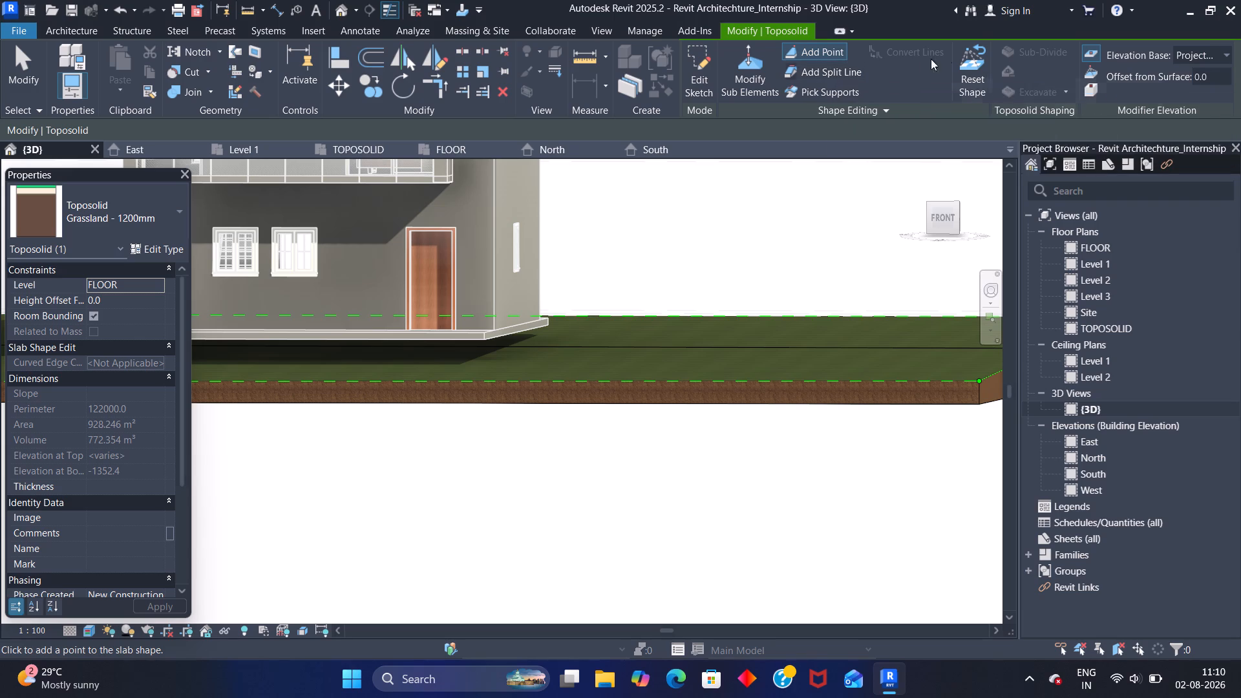
left_click(1216, 81)
type("2000")
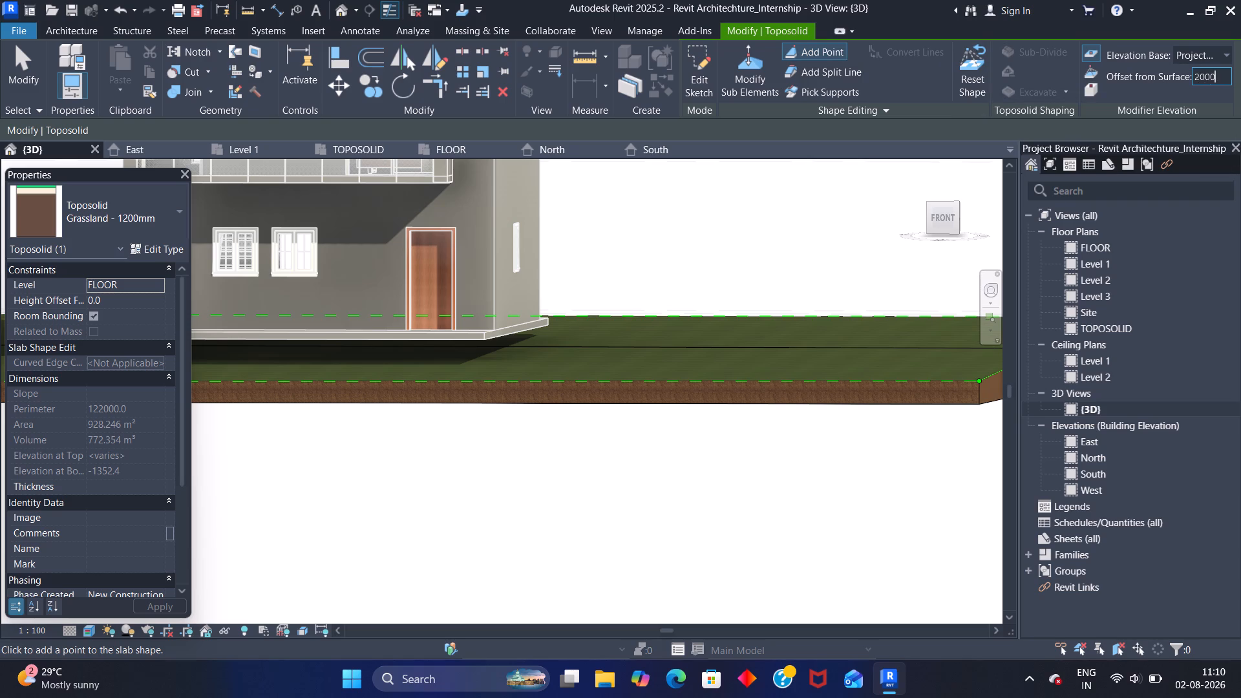
key("Return")
scroll(668, 328, "down", 3)
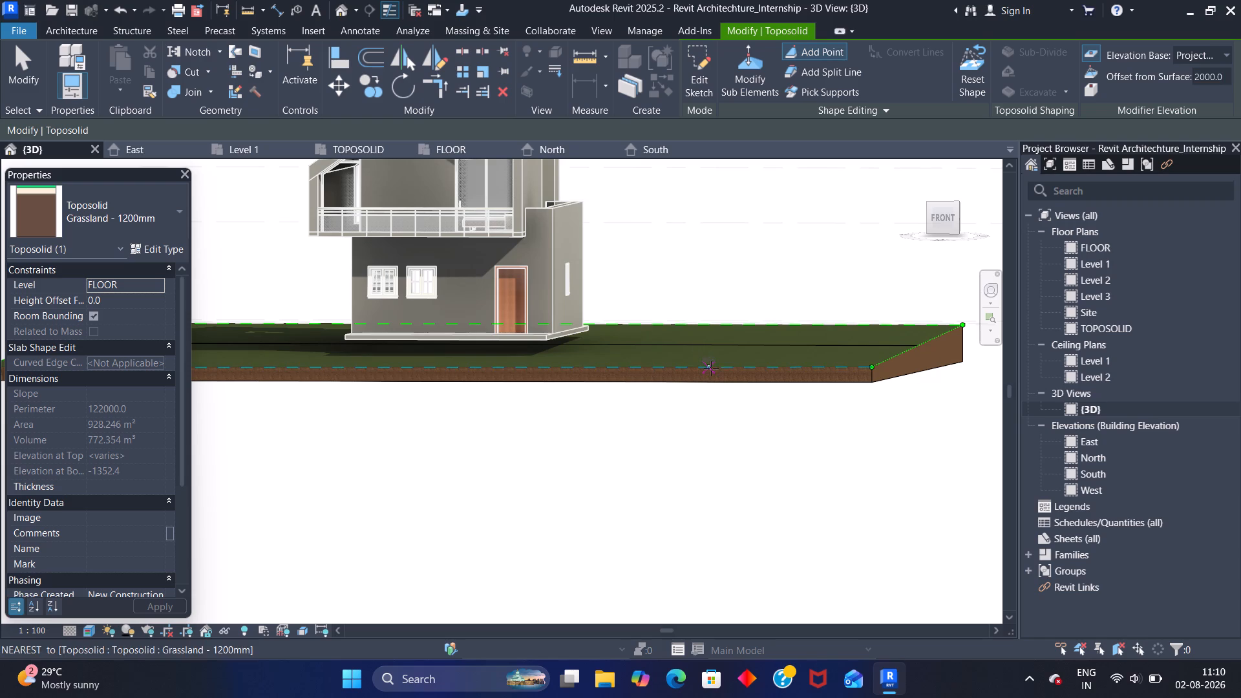
left_click(957, 200)
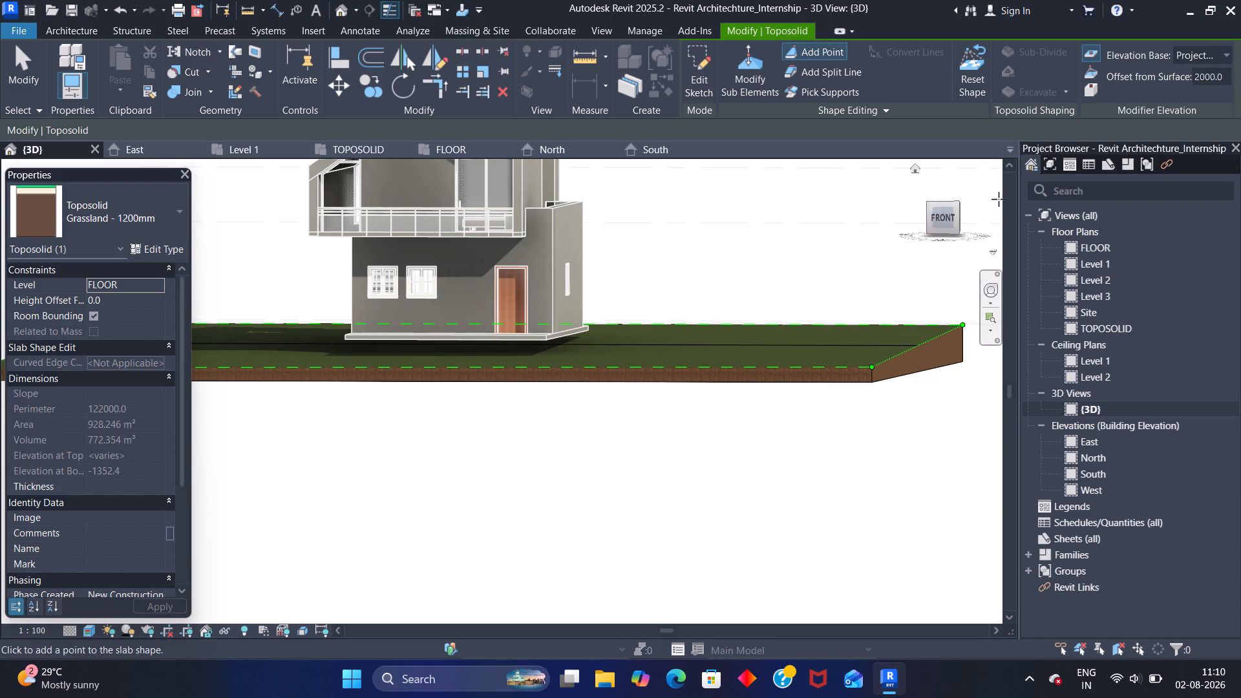
left_click(957, 200)
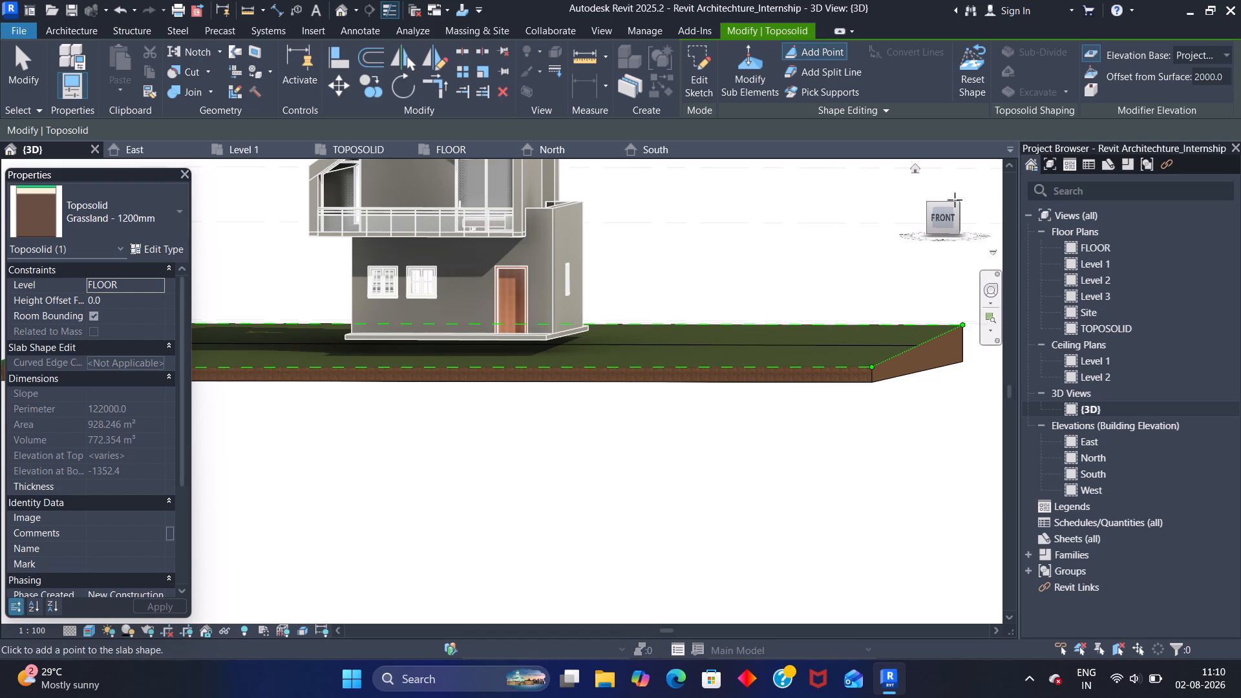
left_click(957, 202)
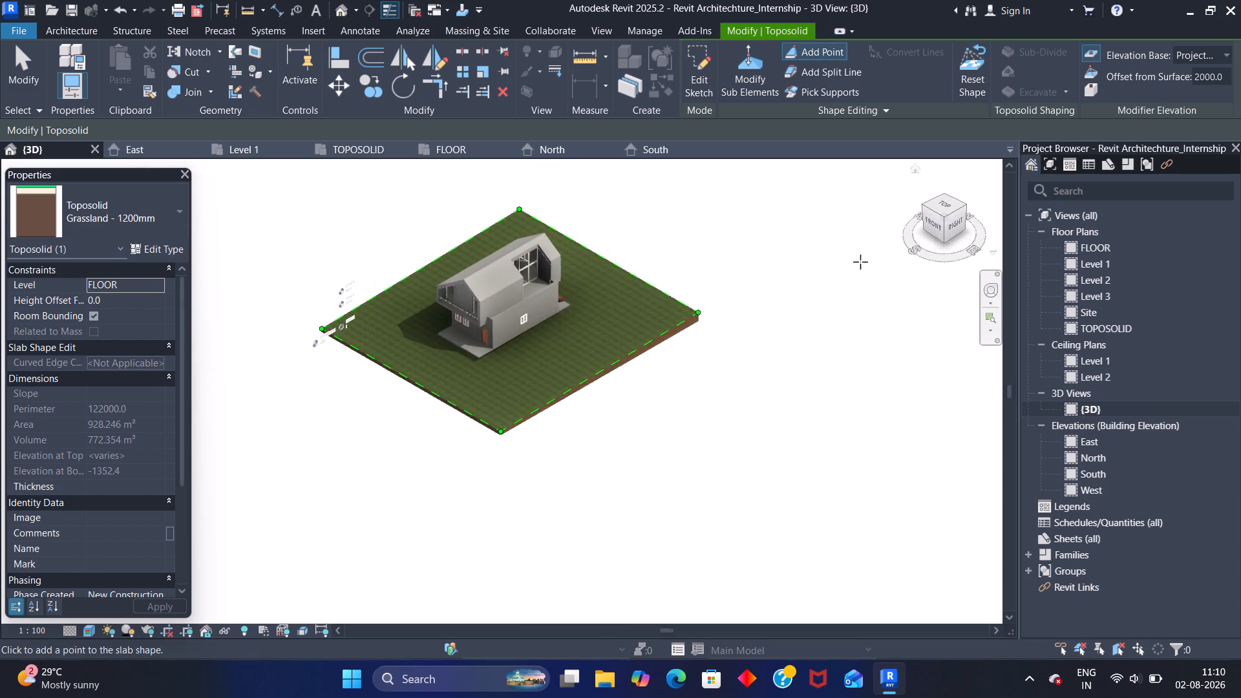
left_click(474, 511)
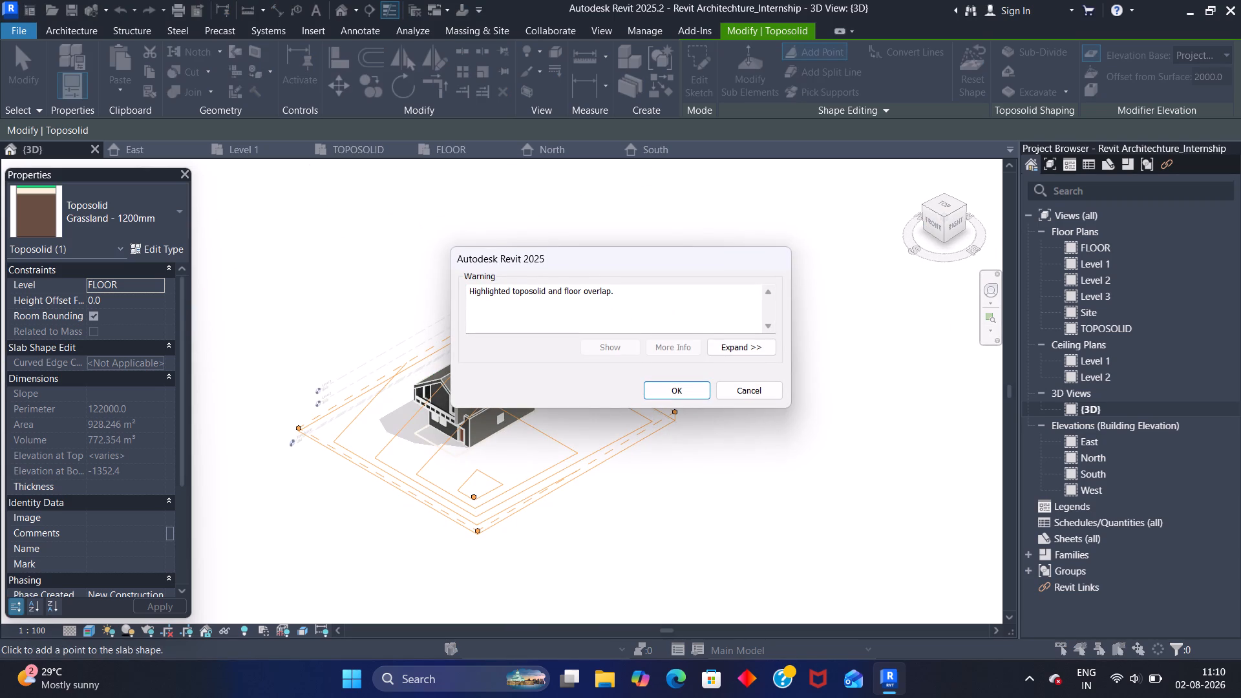
left_click(655, 392)
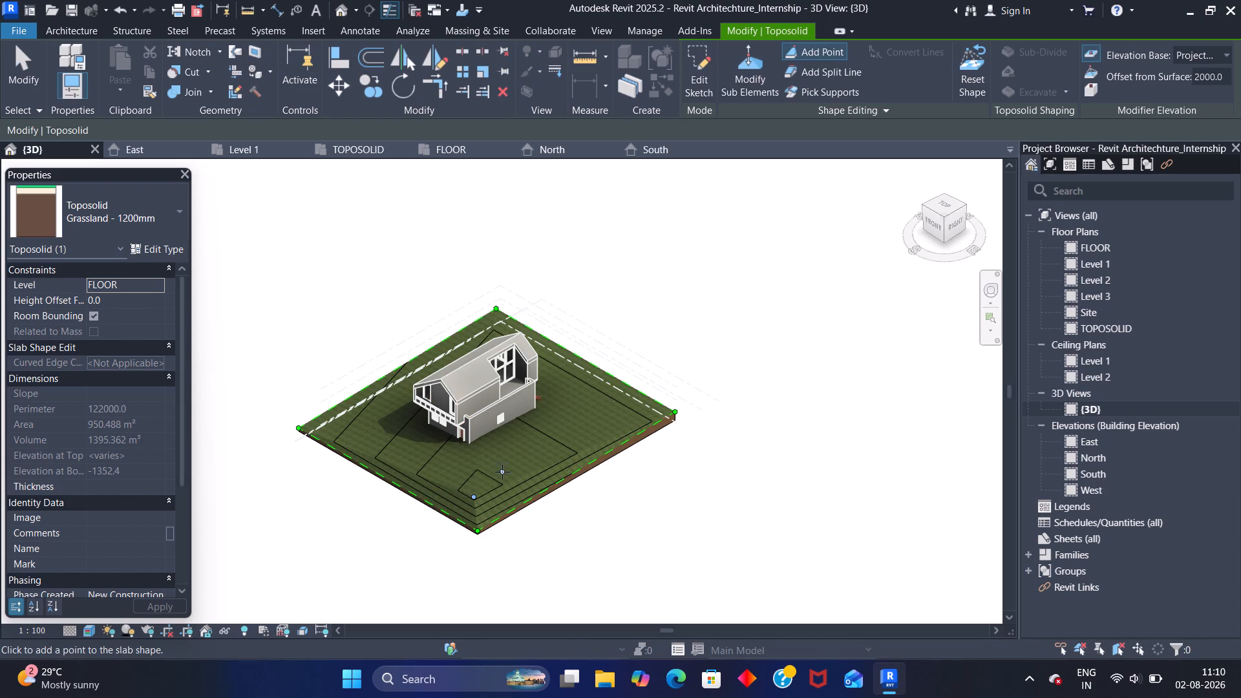
Check the toposolid's shape around the added point in the 3D view and the South elevation.
middle_click_drag(494, 471, 527, 410)
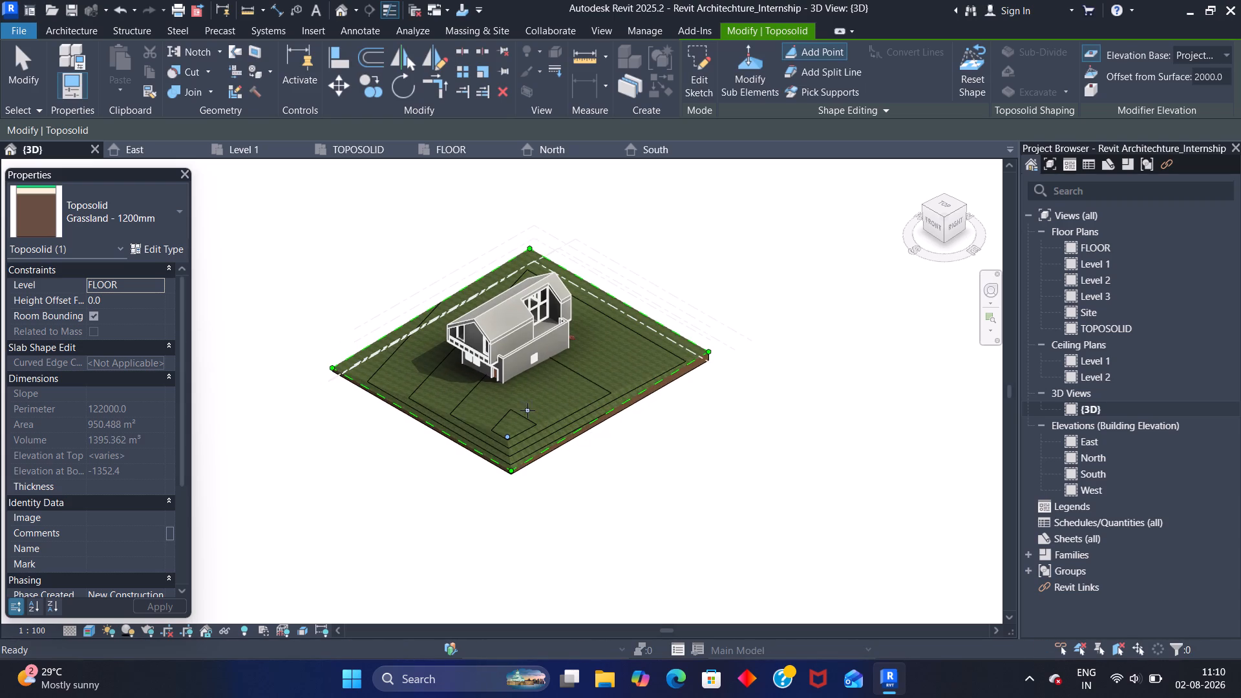
middle_click_drag(552, 481, 615, 343, "shift")
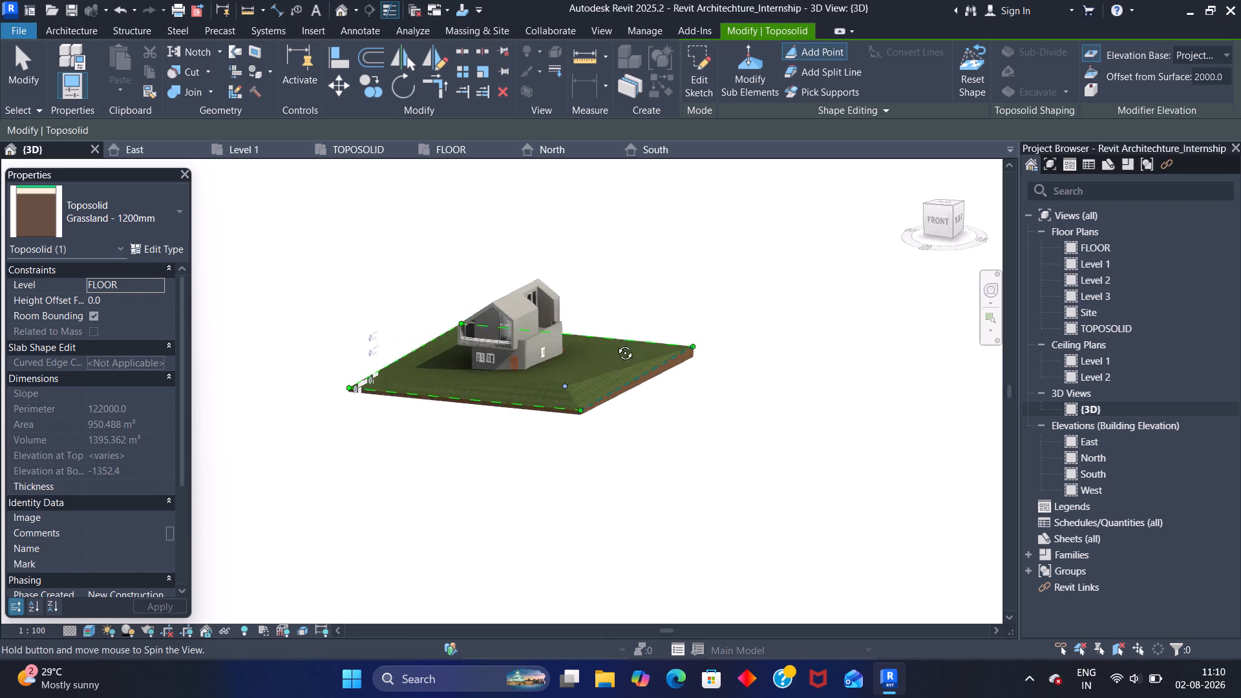
middle_click_drag(615, 343, 626, 323, "shift")
middle_click_drag(507, 443, 524, 442)
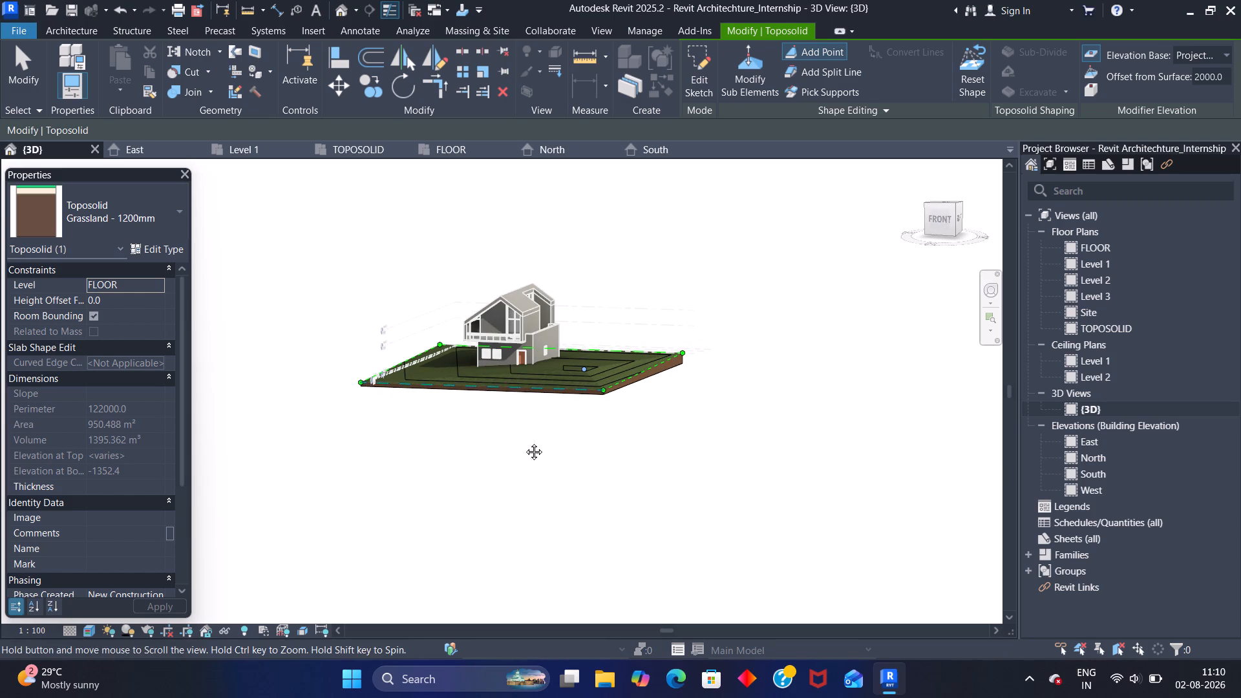
middle_click_drag(524, 442, 554, 434)
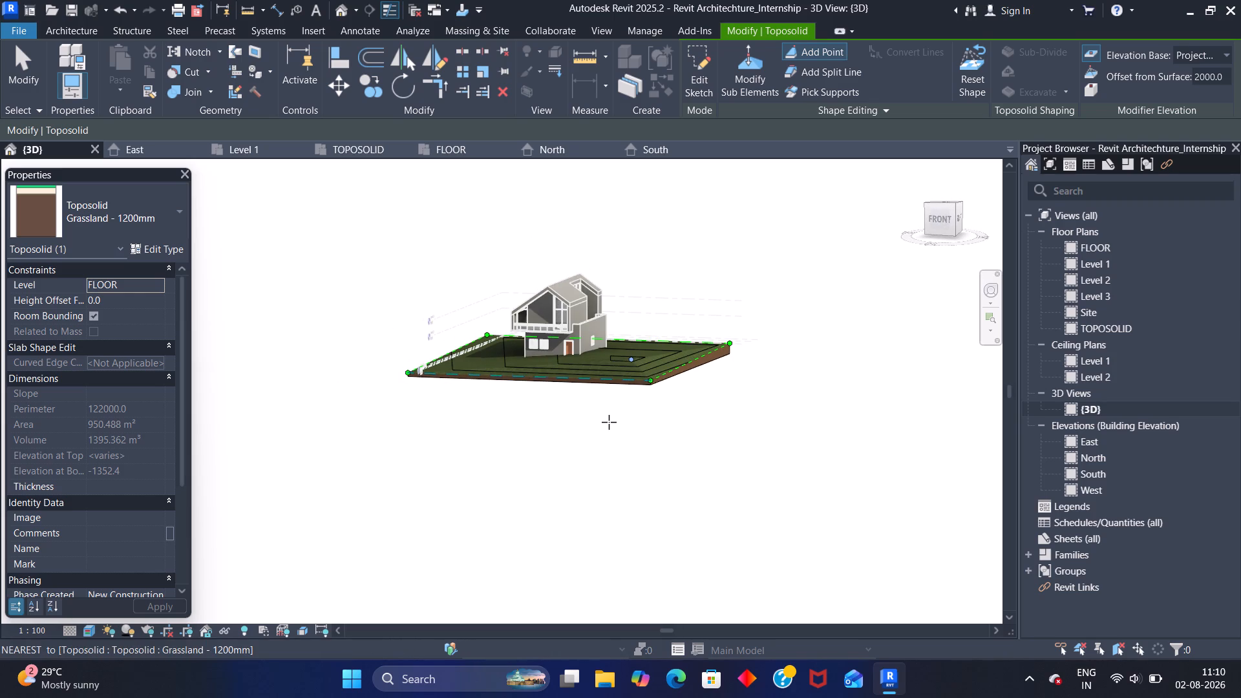
double_click(1102, 471)
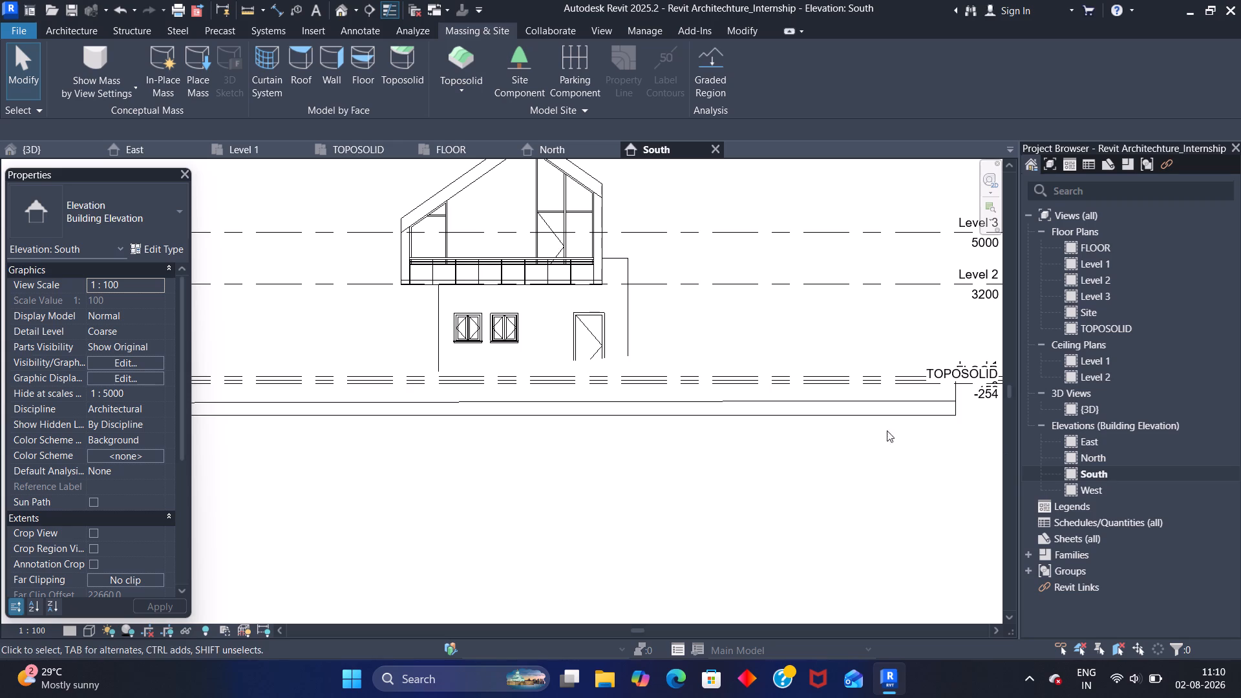
scroll(801, 433, "down", 2)
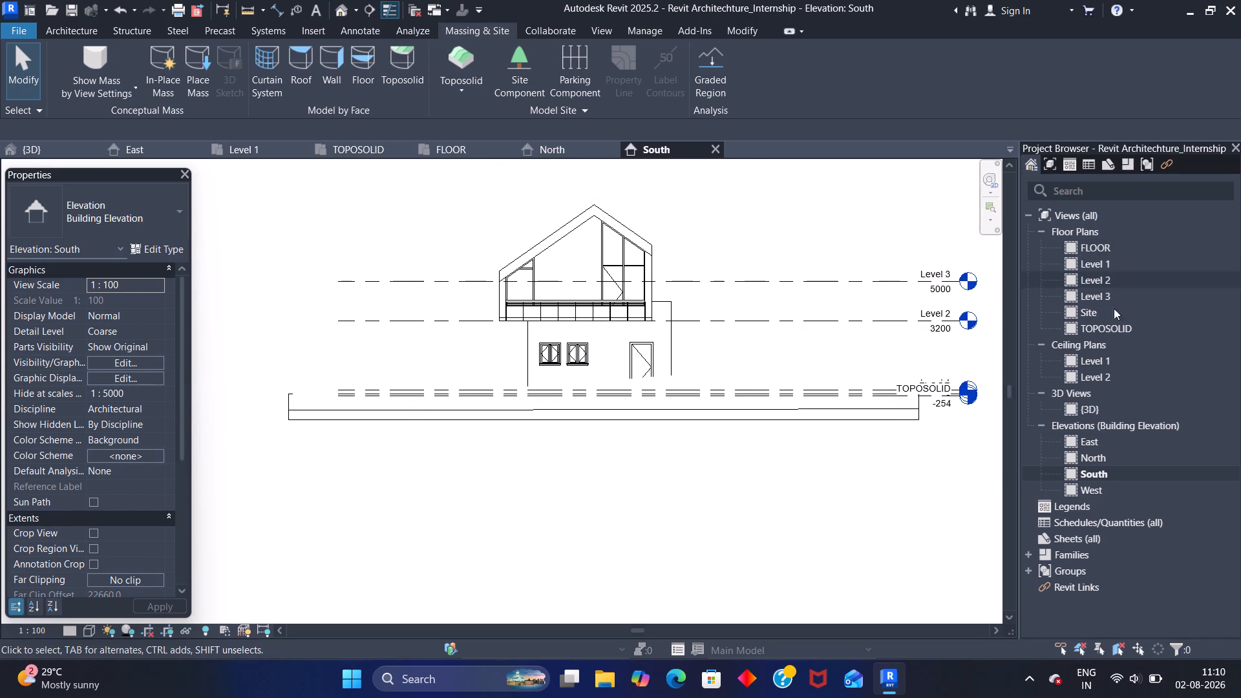
double_click(1101, 405)
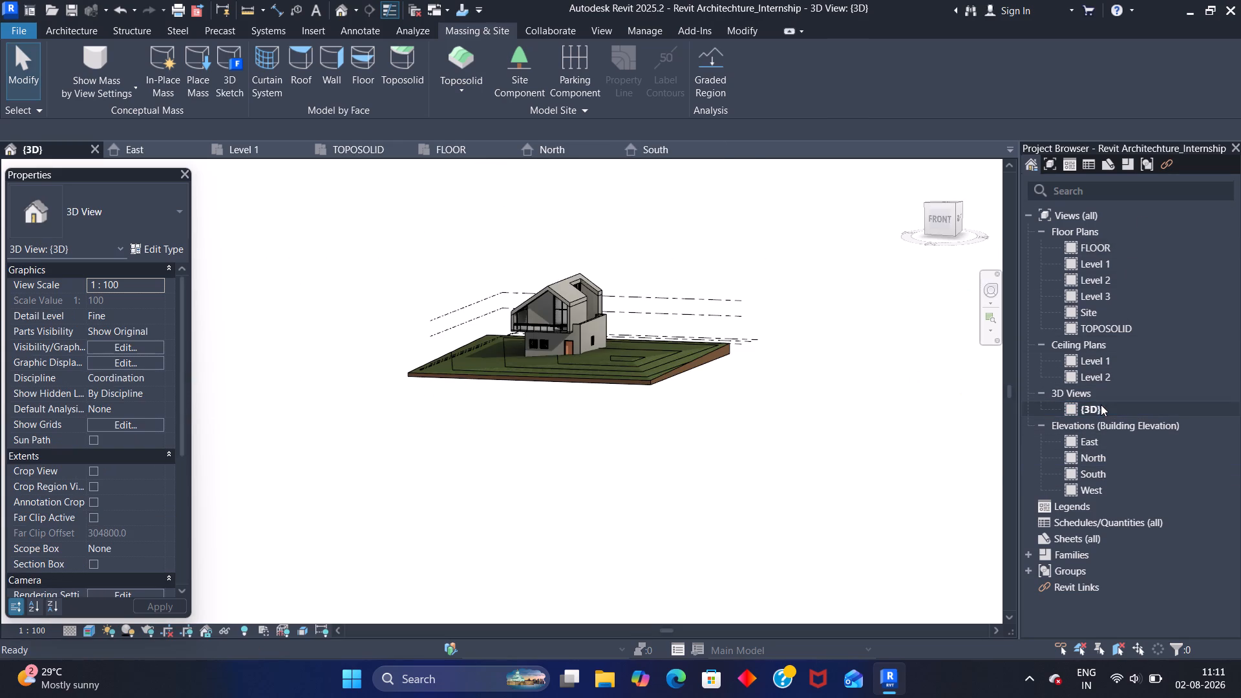
Add another toposolid shape point beside the raised one near the front corner, with an offset from surface of -2000 mm.
left_click(656, 363)
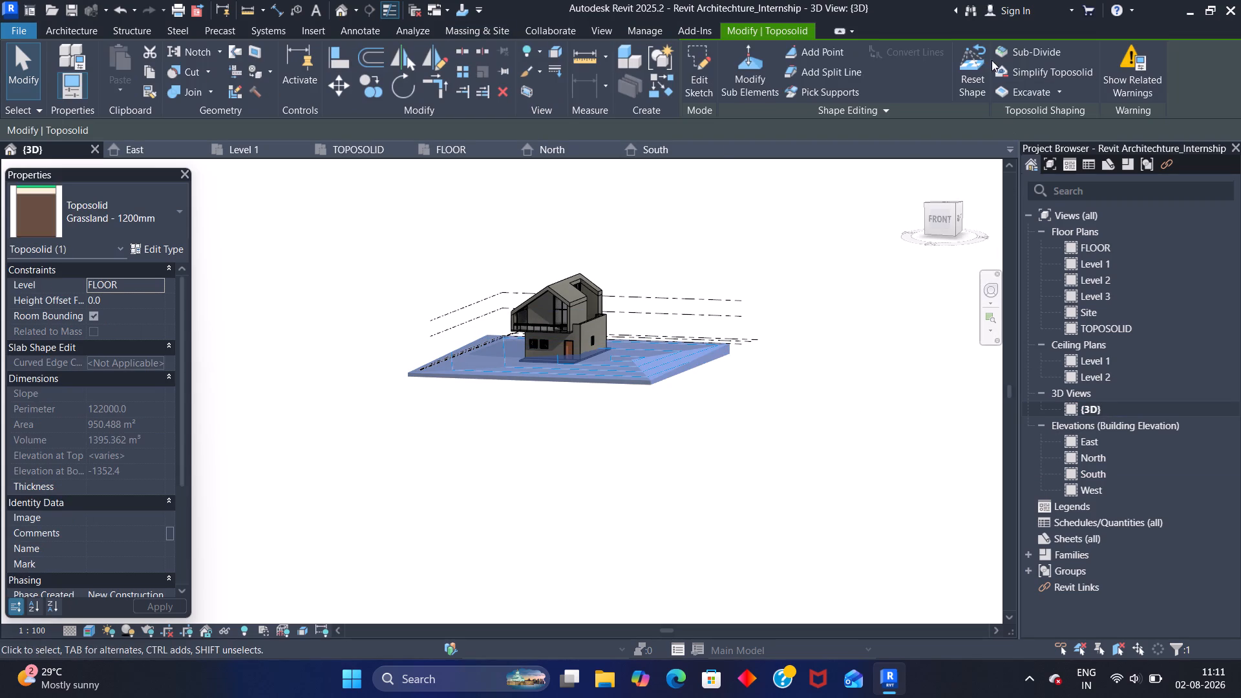
left_click(809, 53)
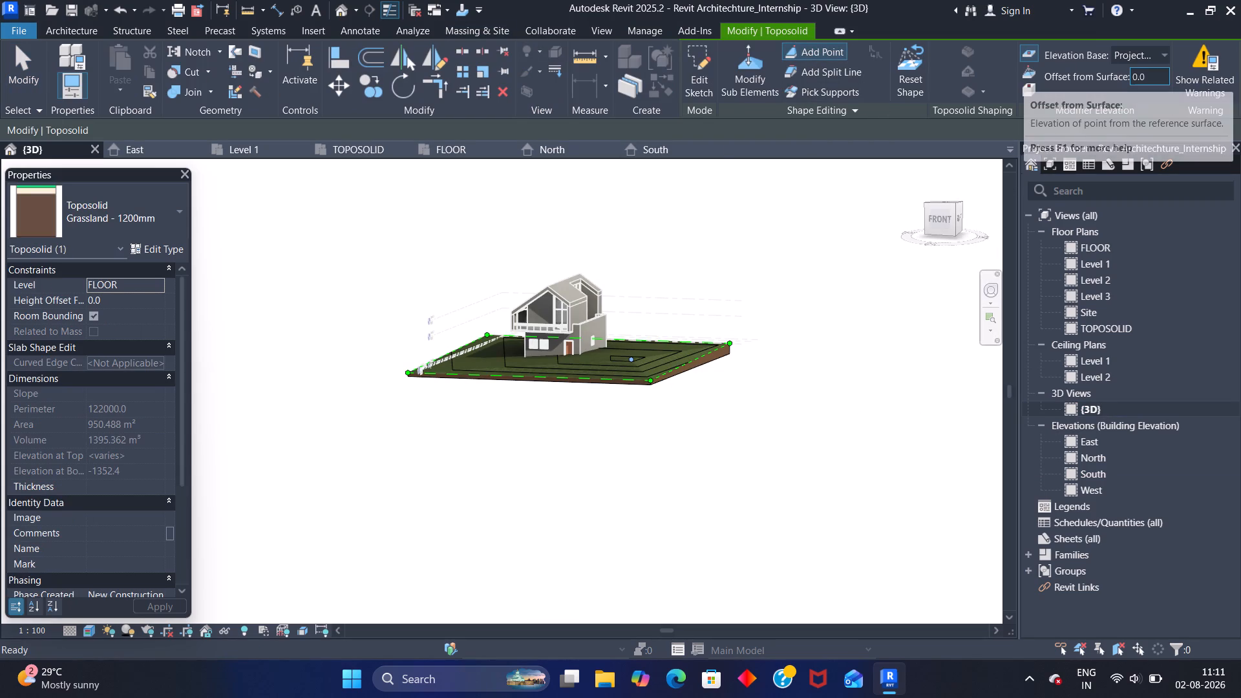
left_click(1149, 78)
left_click_drag(1148, 76, 1105, 79)
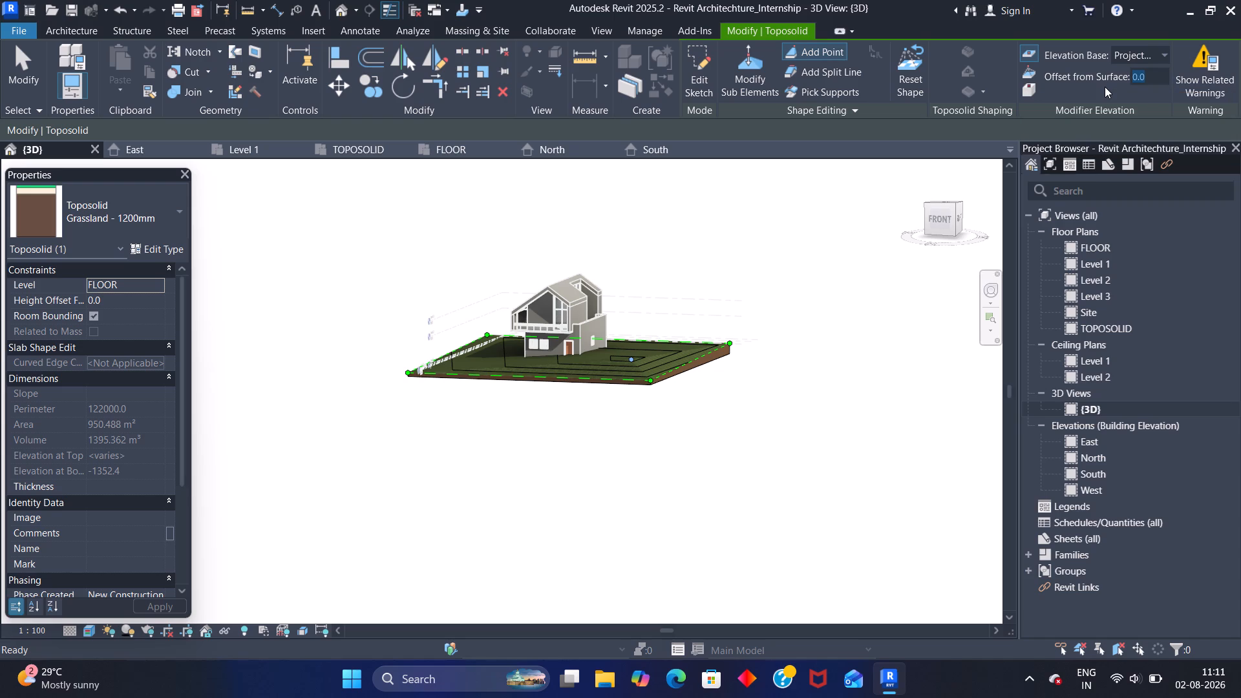
type("-2000")
key("Return")
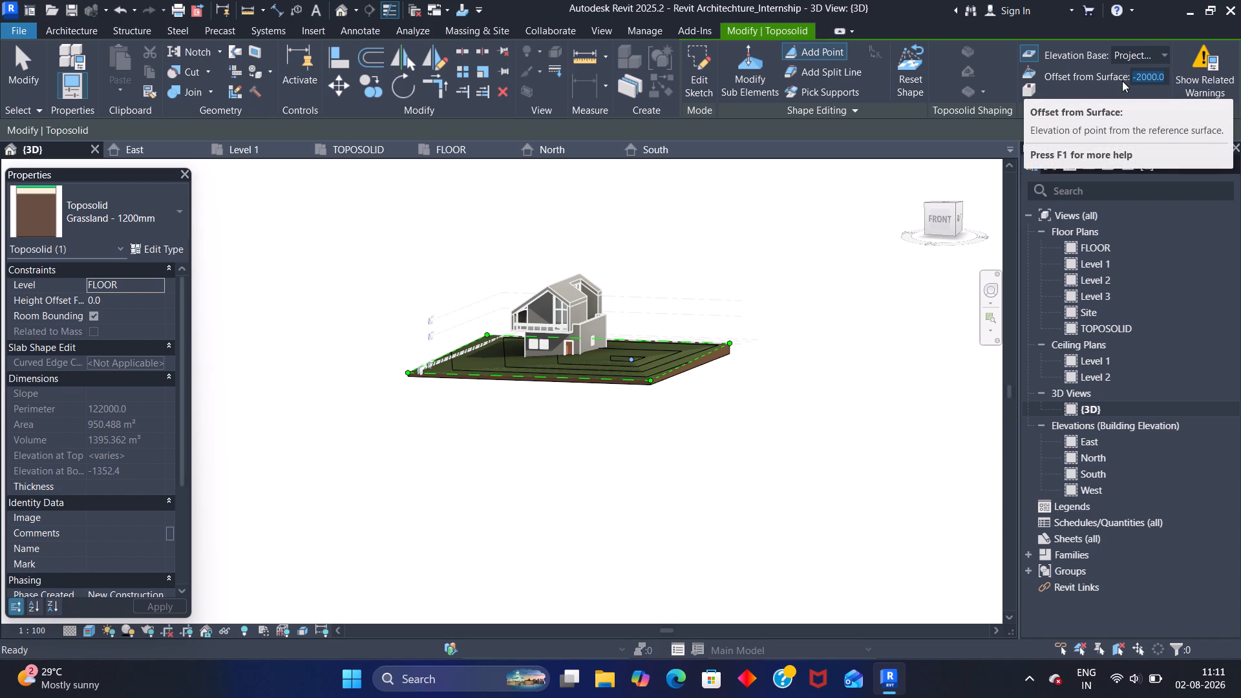
left_click(633, 359)
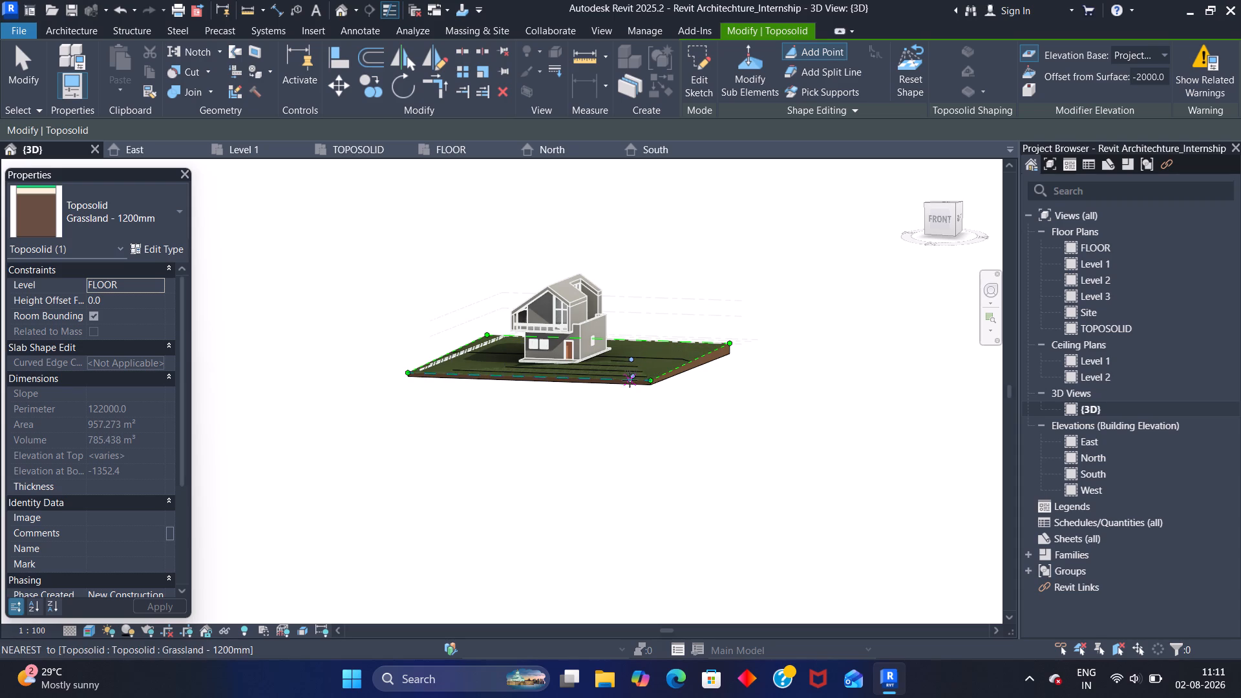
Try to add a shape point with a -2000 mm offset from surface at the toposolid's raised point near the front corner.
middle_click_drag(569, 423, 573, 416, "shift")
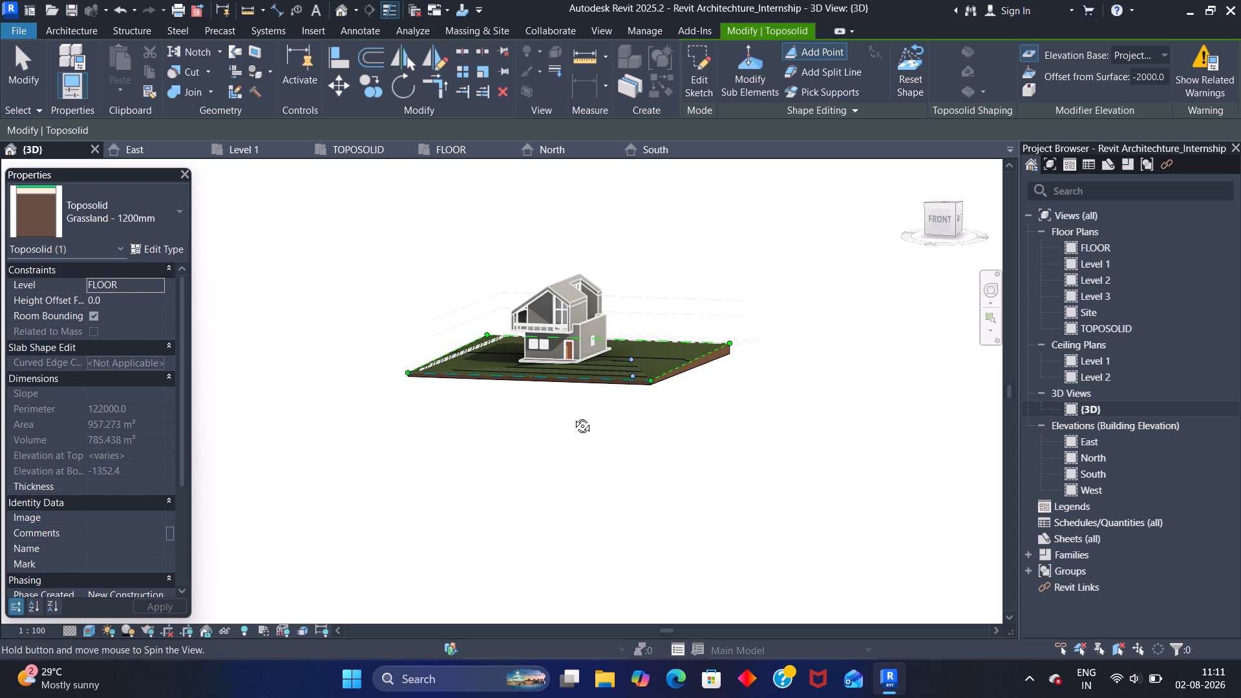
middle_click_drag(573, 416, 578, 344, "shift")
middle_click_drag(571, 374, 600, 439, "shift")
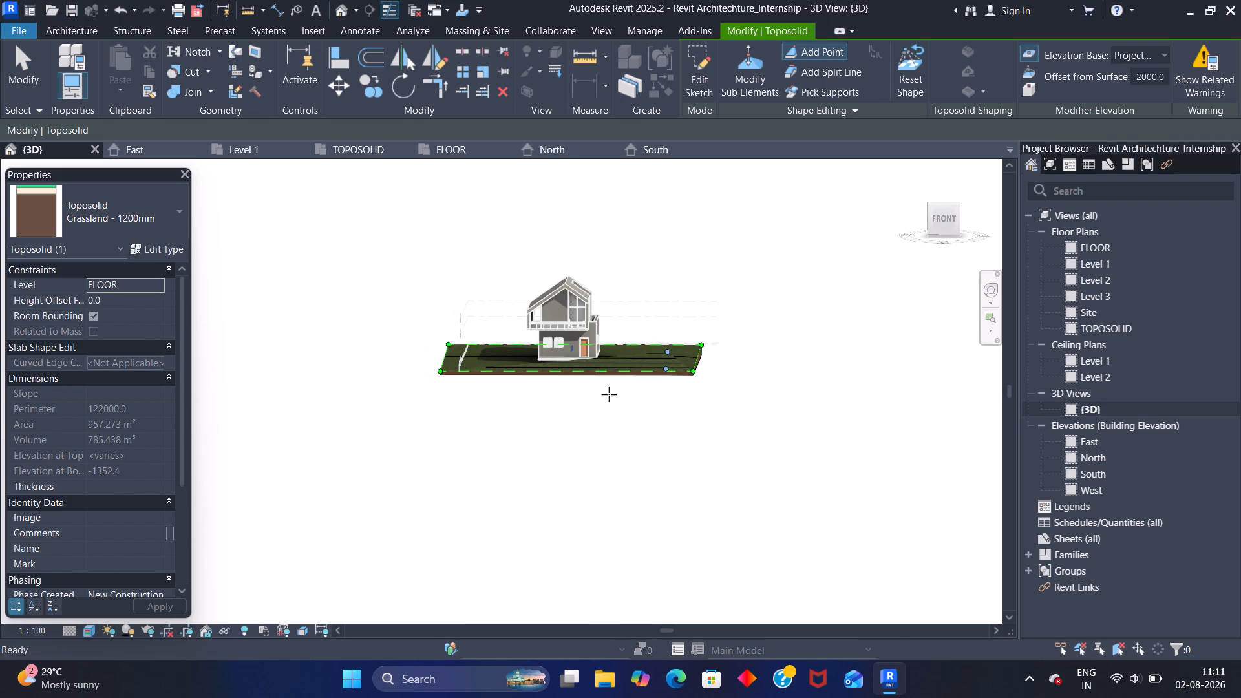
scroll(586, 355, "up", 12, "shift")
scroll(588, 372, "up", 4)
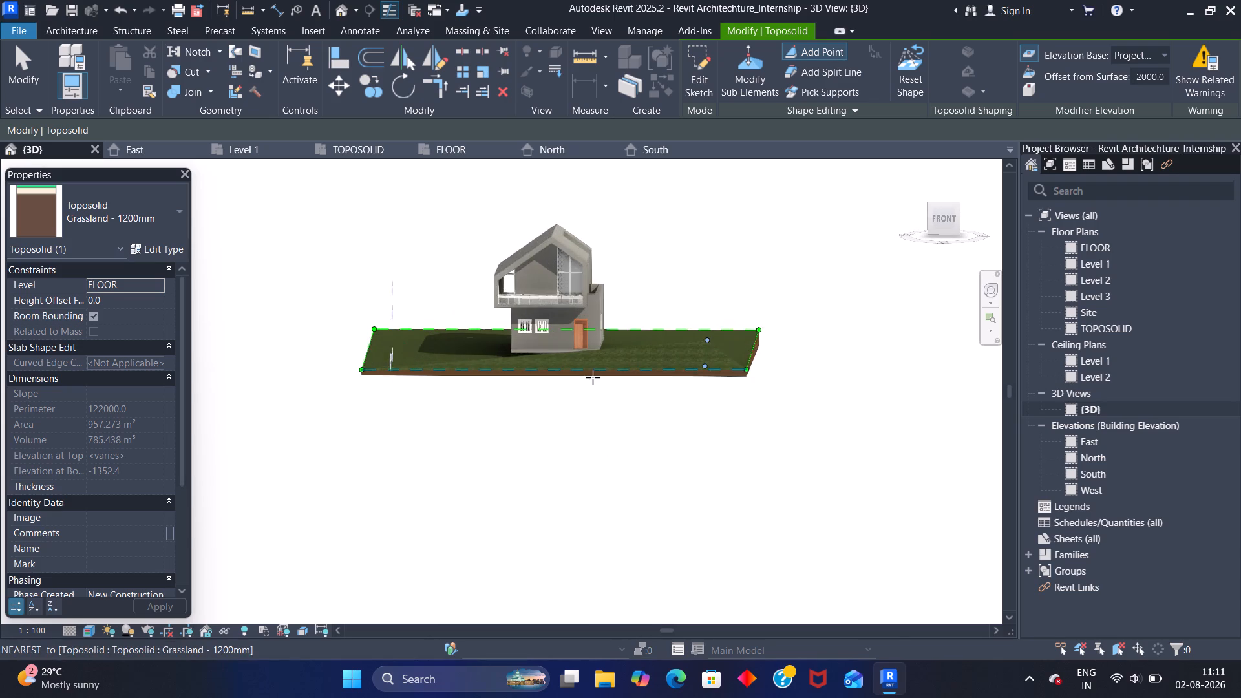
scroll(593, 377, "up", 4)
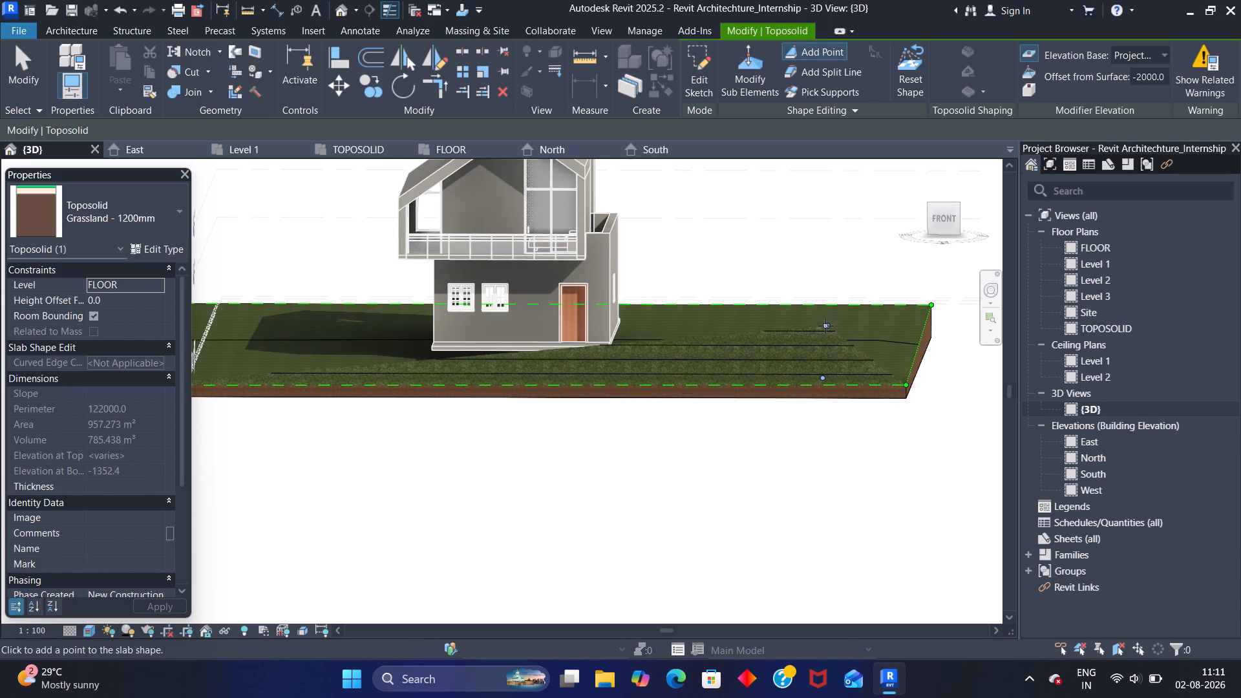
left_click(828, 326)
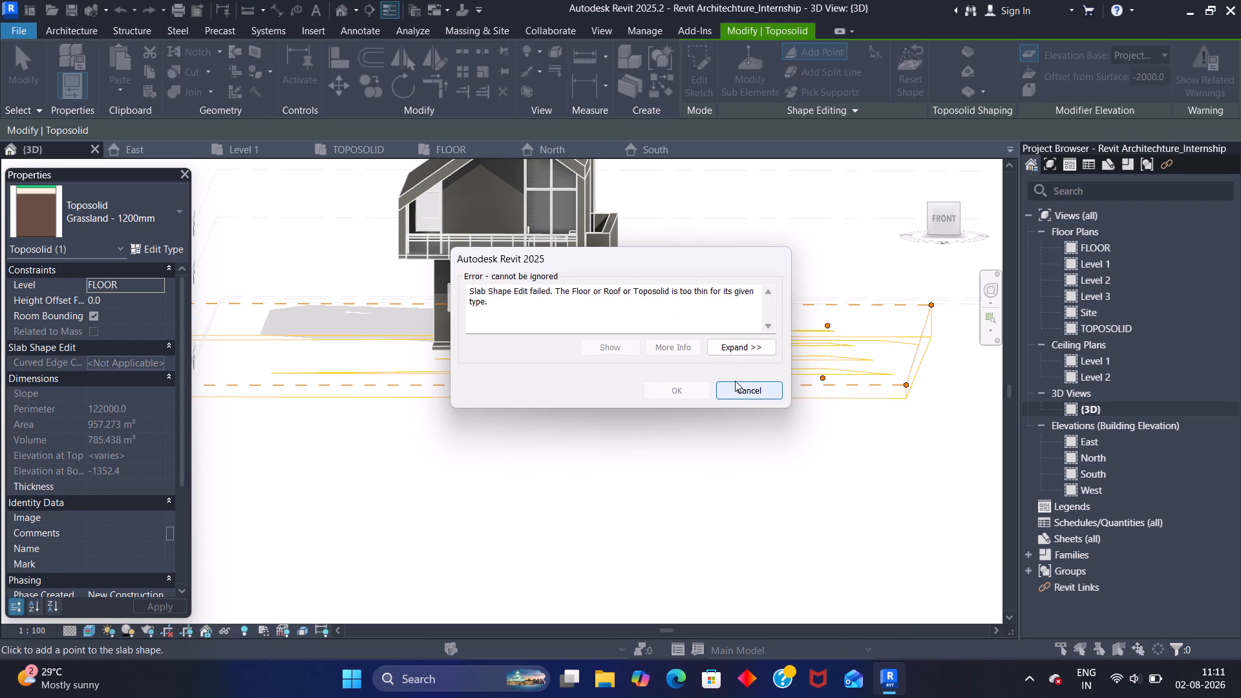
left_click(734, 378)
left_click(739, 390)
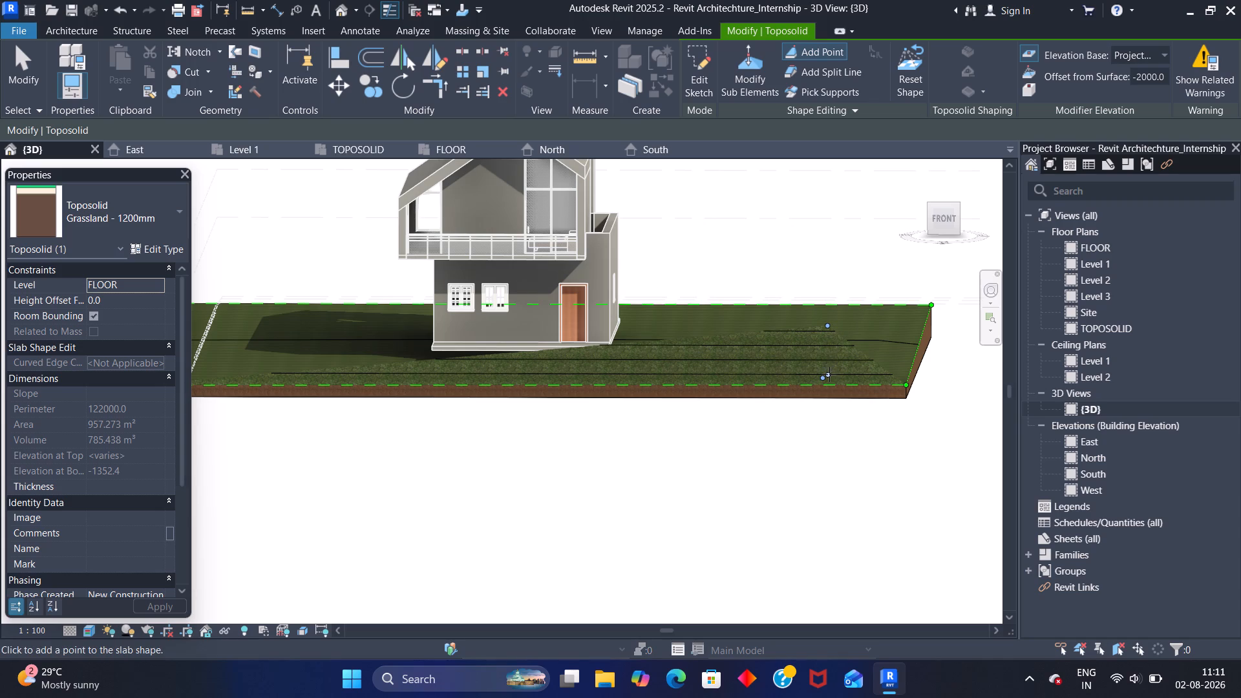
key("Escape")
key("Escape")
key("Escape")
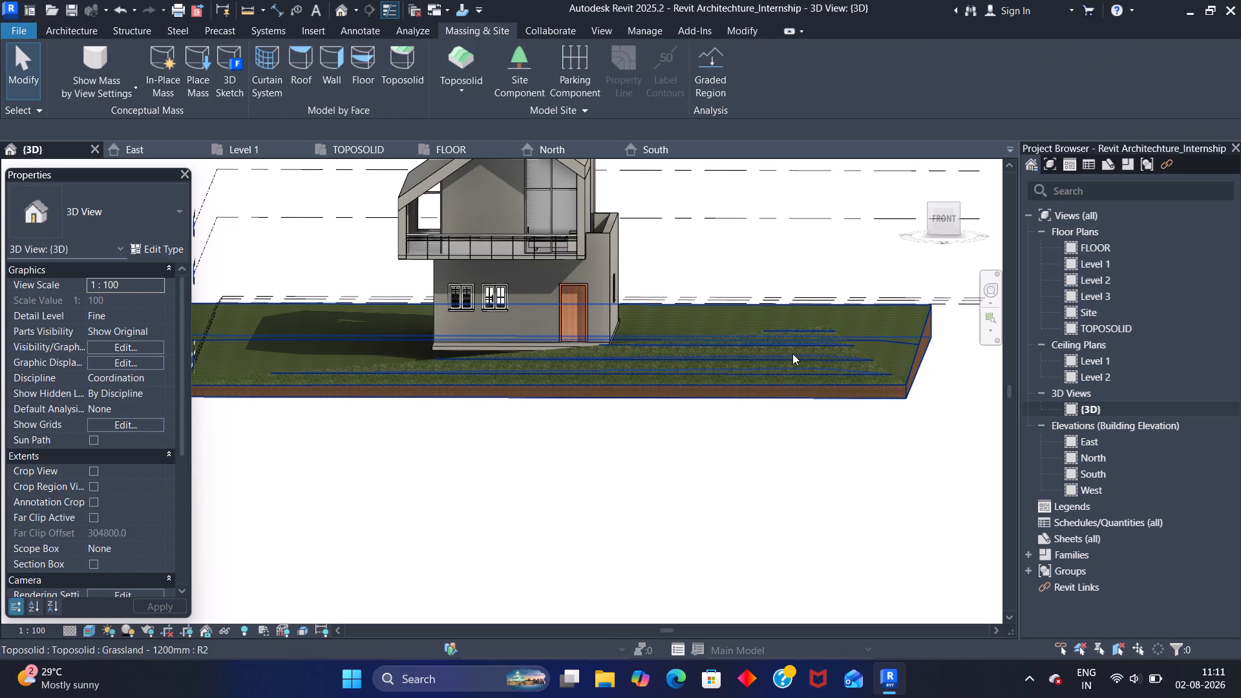
Undo the two shape points added to the toposolid near its front corner on the door side.
key("ctrl+z")
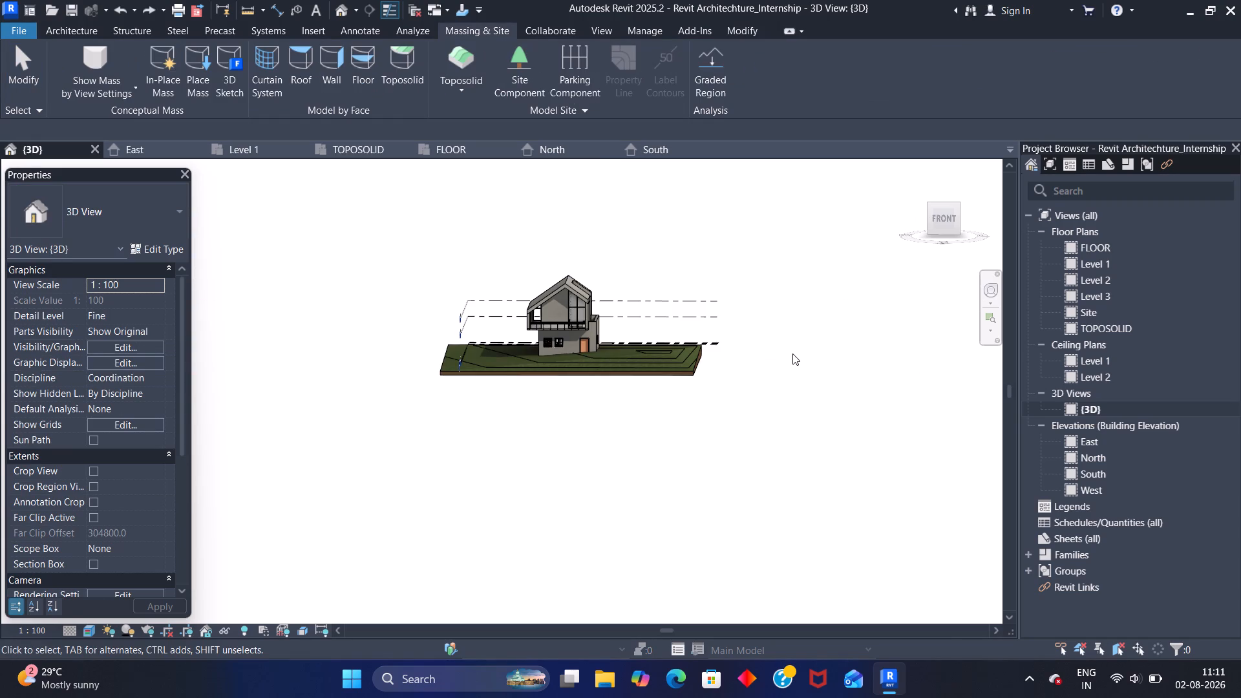
key("ctrl+z")
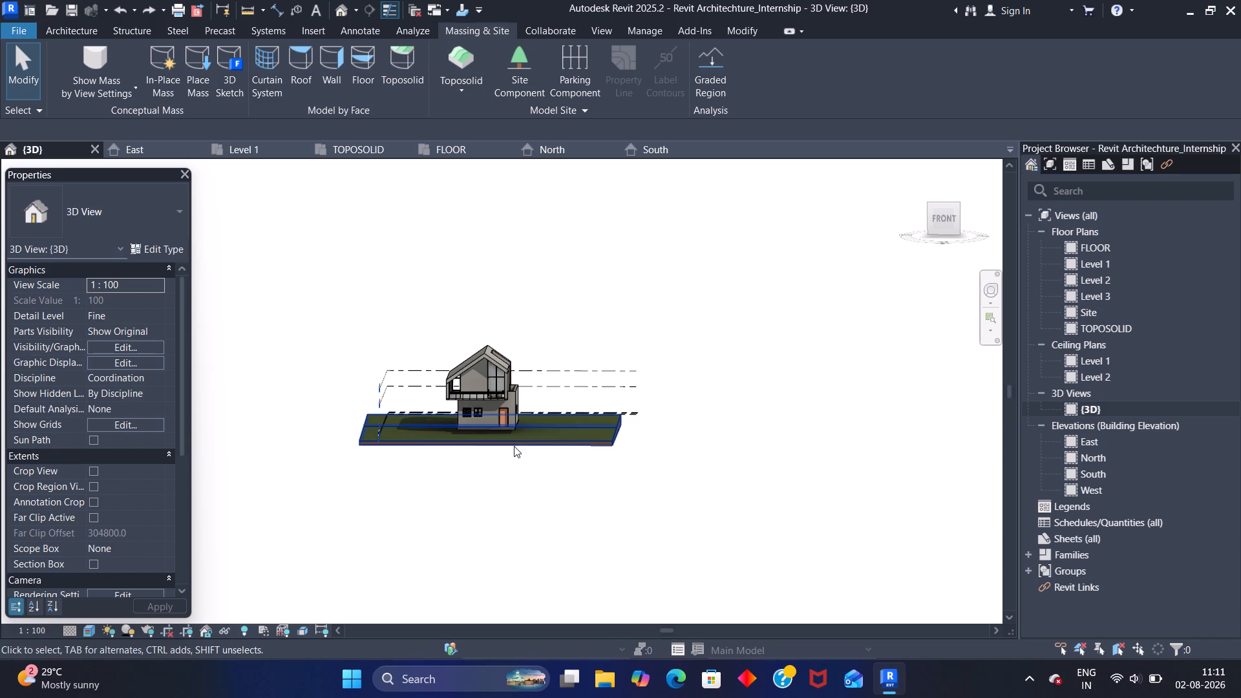
Examine in 3D, from the front, how the house's floor slab sits relative to the toposolid surface.
middle_click_drag(455, 460, 465, 412, "shift")
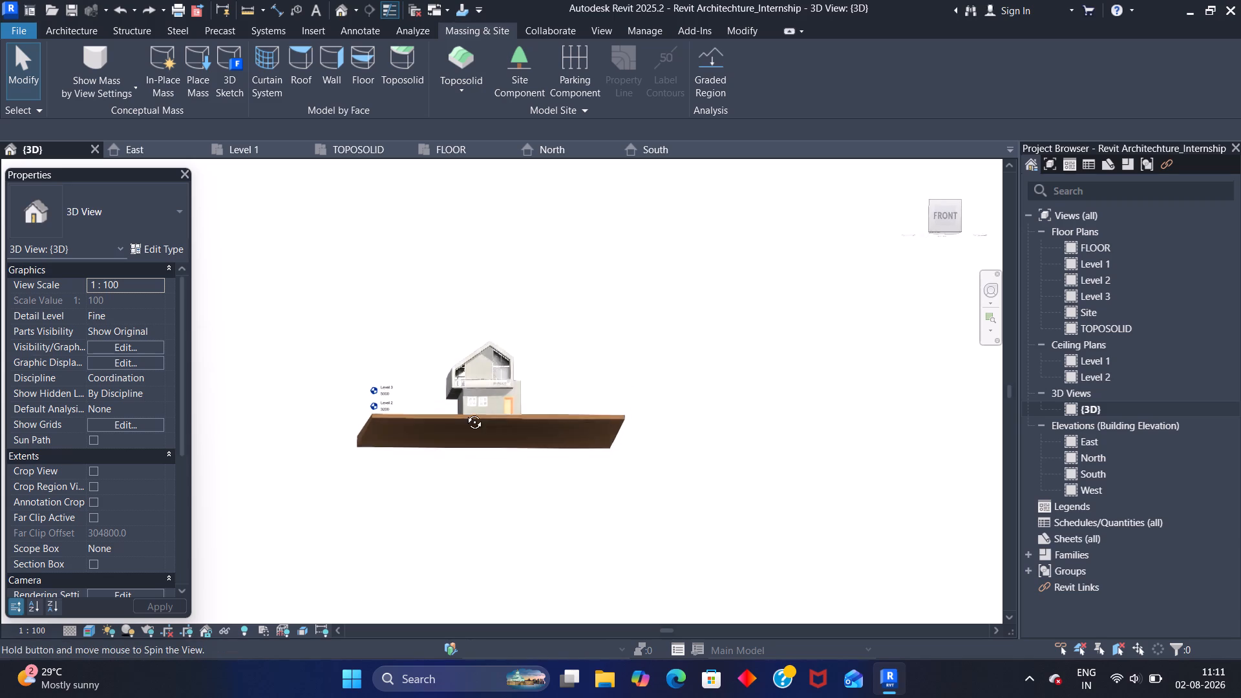
middle_click_drag(465, 412, 461, 434, "shift")
scroll(494, 427, "up", 8)
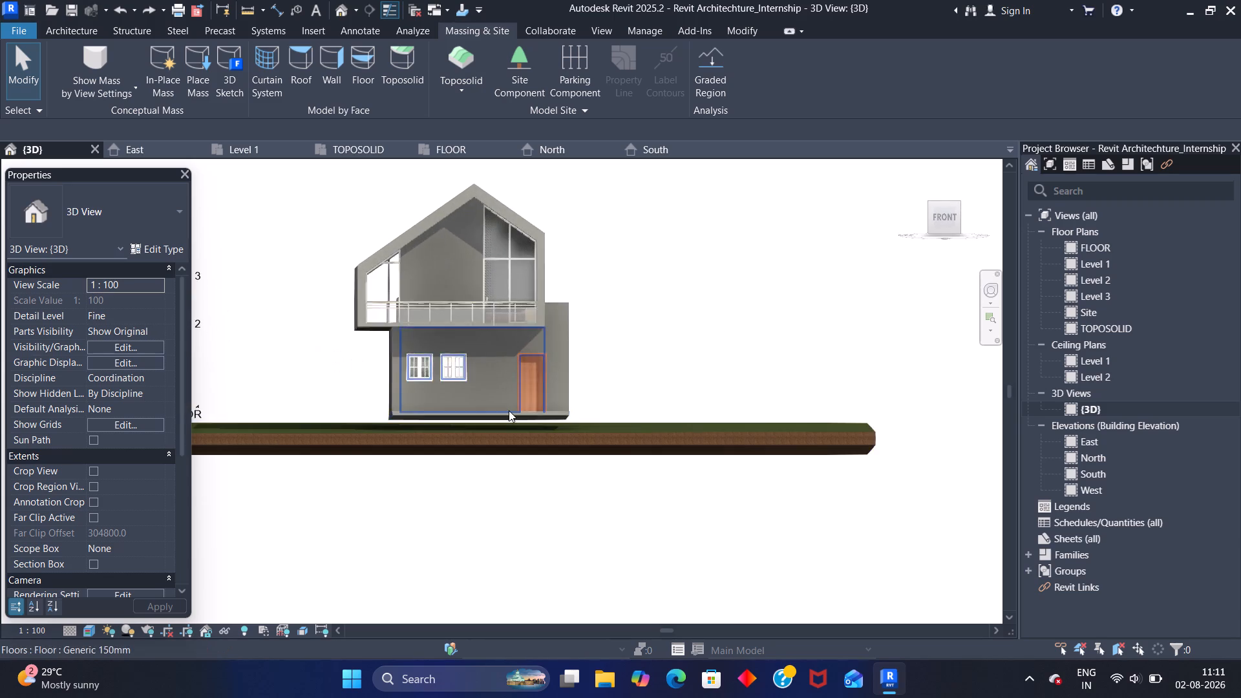
middle_click_drag(509, 414, 505, 436, "shift")
scroll(485, 433, "up", 6)
middle_click_drag(480, 467, 469, 444, "shift")
scroll(480, 467, "up", 1, "shift")
scroll(539, 437, "down", 2)
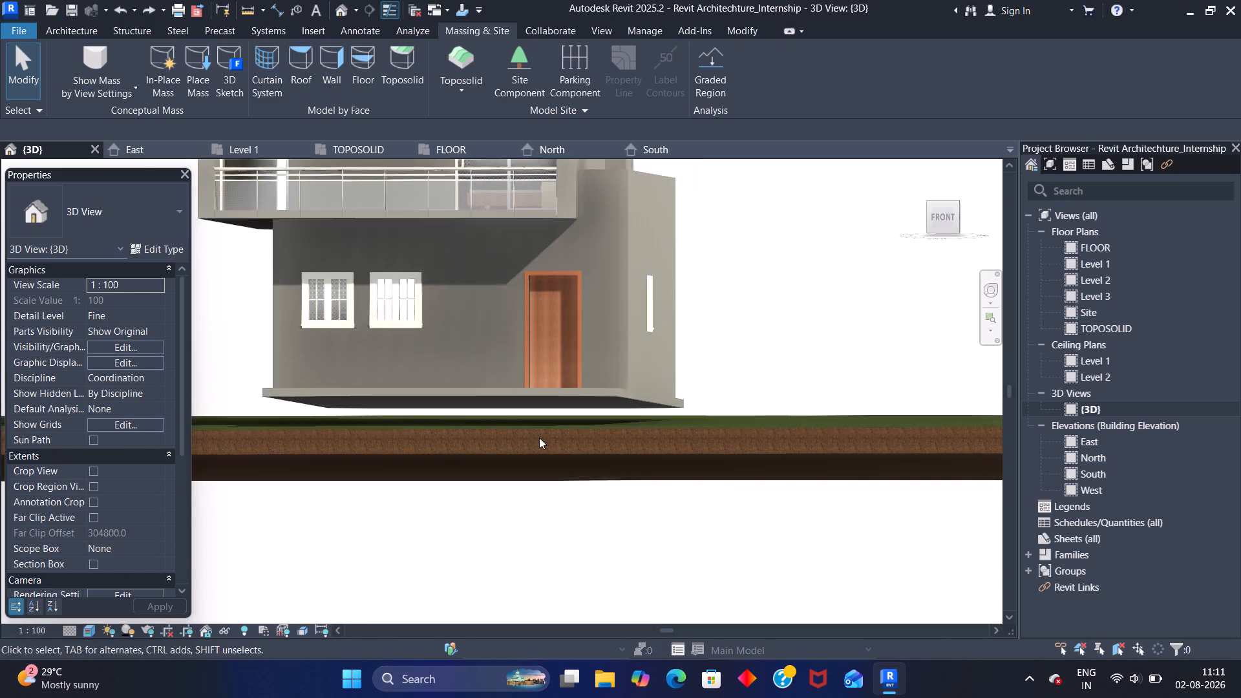
scroll(539, 438, "down", 4)
middle_click_drag(611, 449, 599, 479)
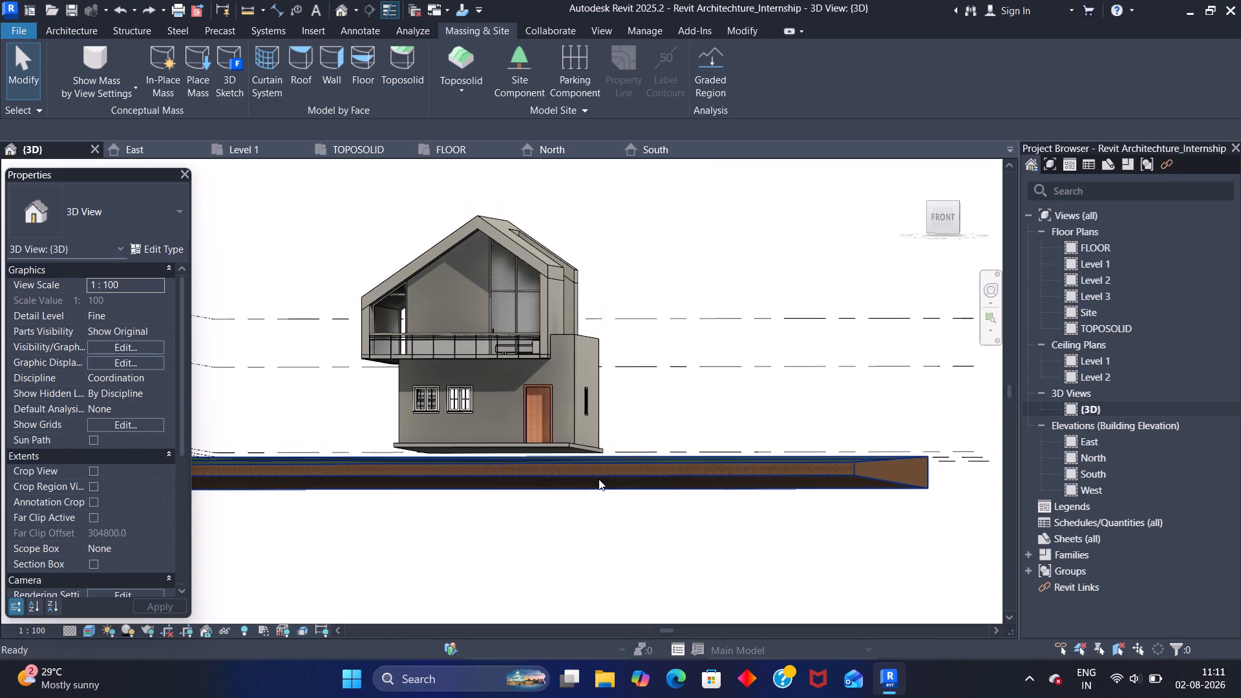
Select the toposolid and review its level constraint, dimensions, phasing and other instance properties.
left_click(610, 460)
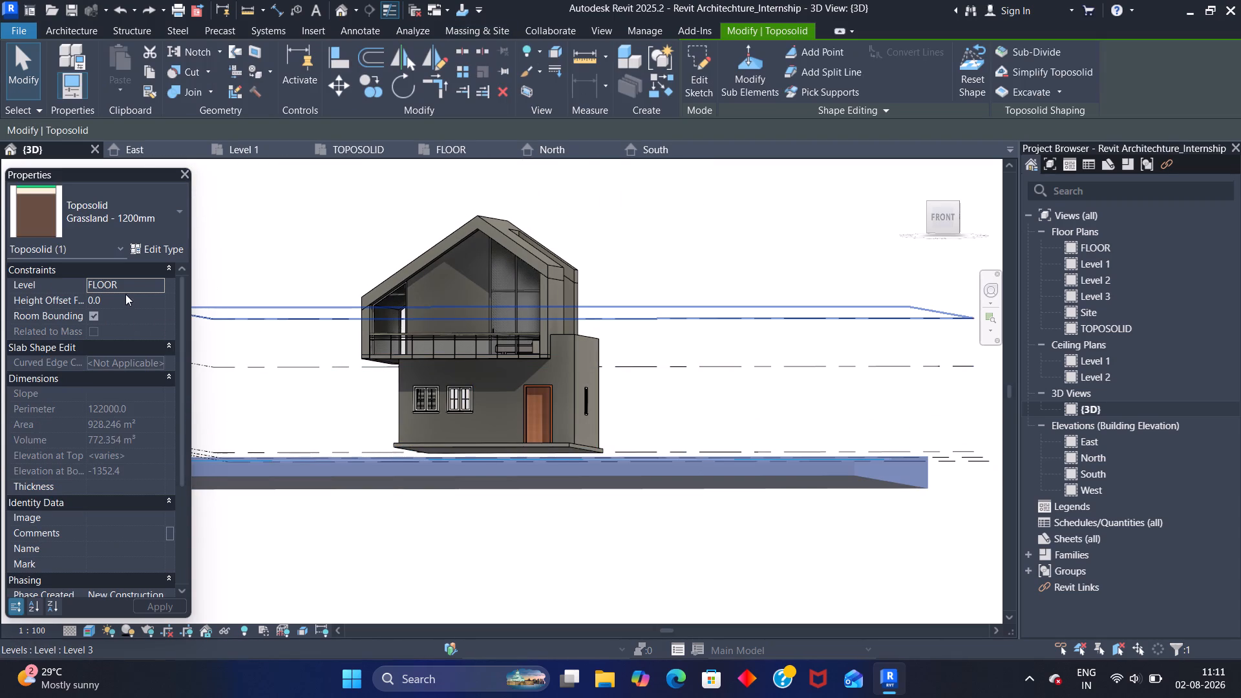
left_click(136, 283)
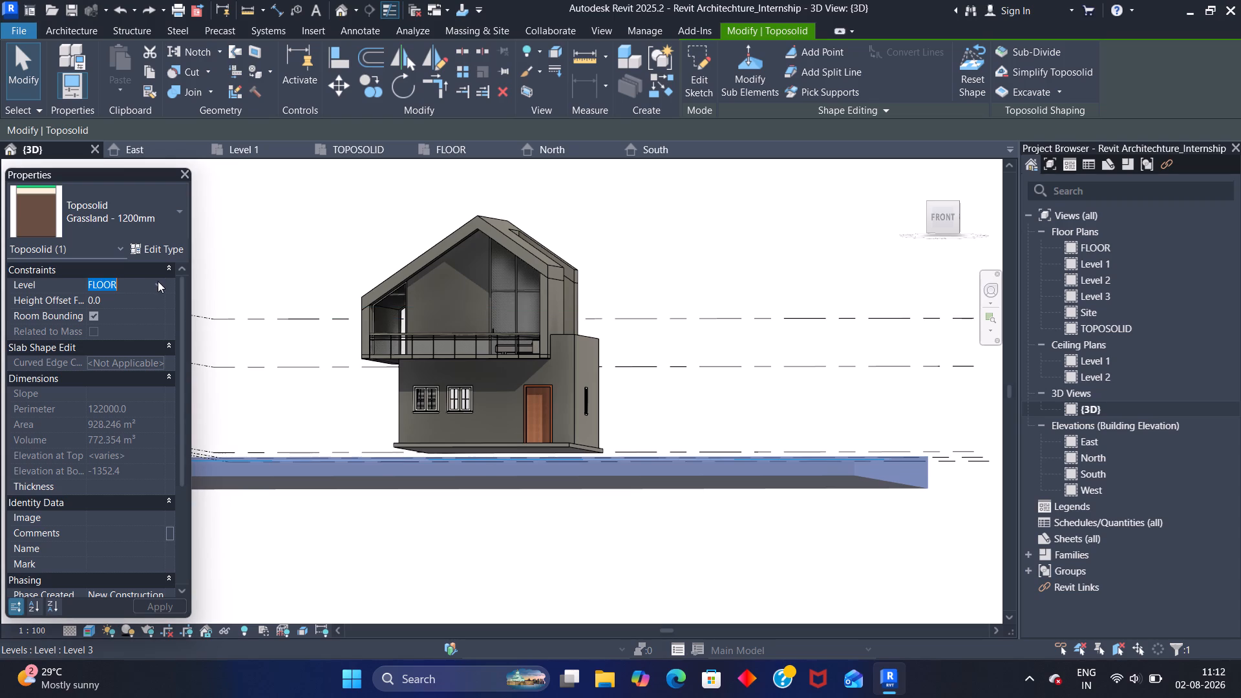
left_click(156, 284)
left_click(136, 311)
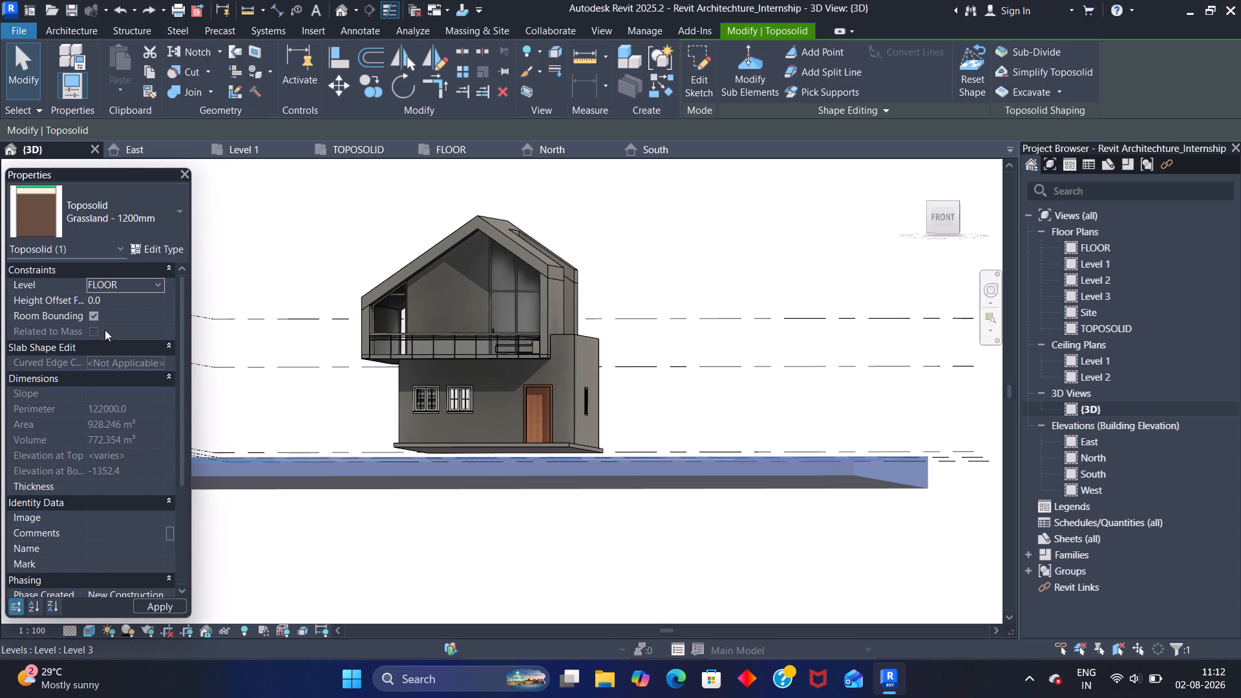
scroll(126, 410, "down", 1)
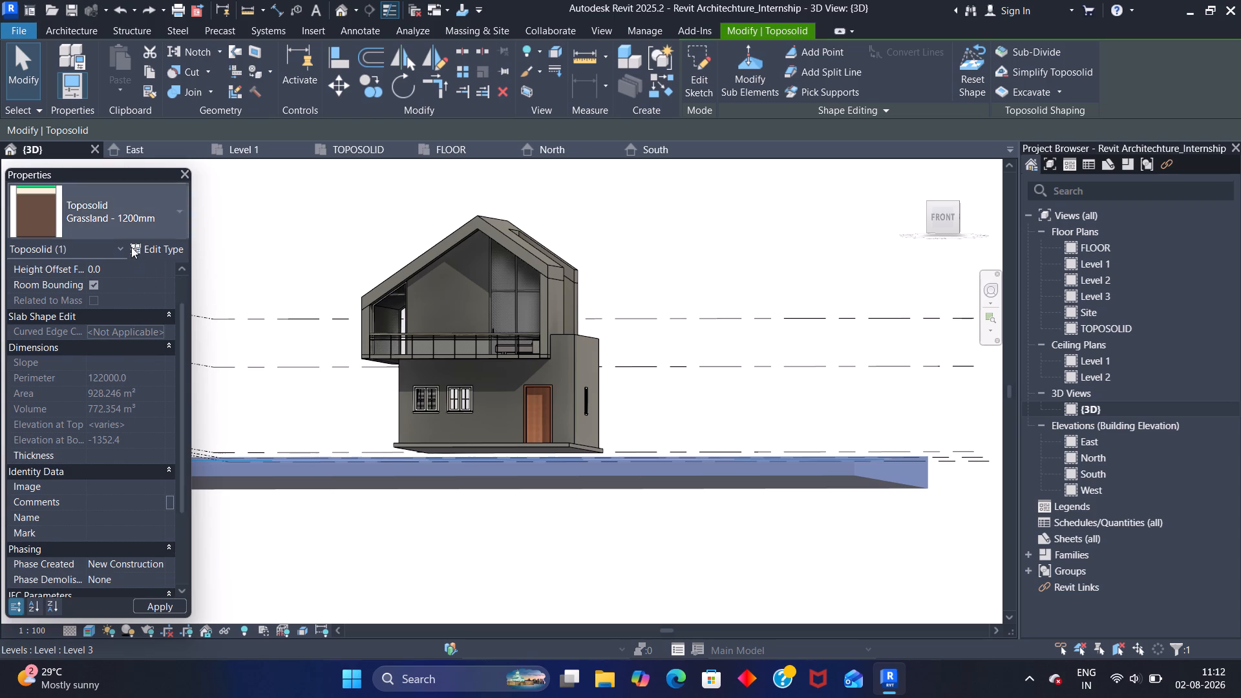
scroll(110, 311, "down", 1)
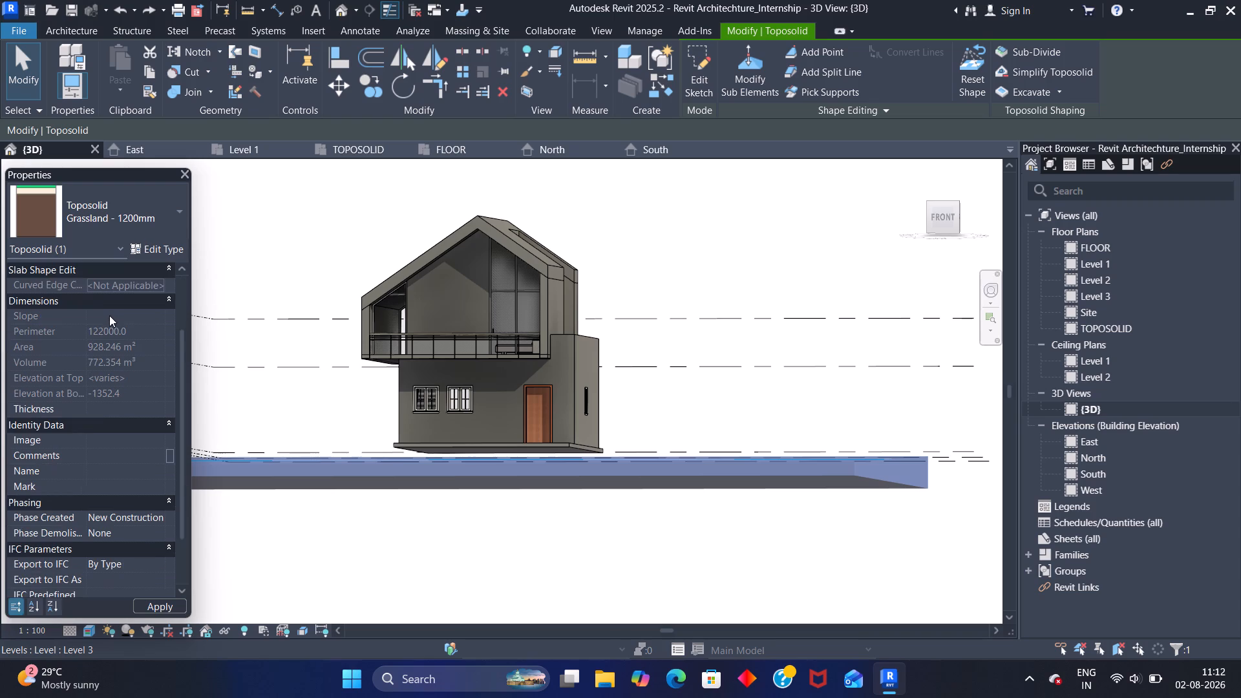
scroll(107, 317, "down", 2)
scroll(111, 387, "down", 6)
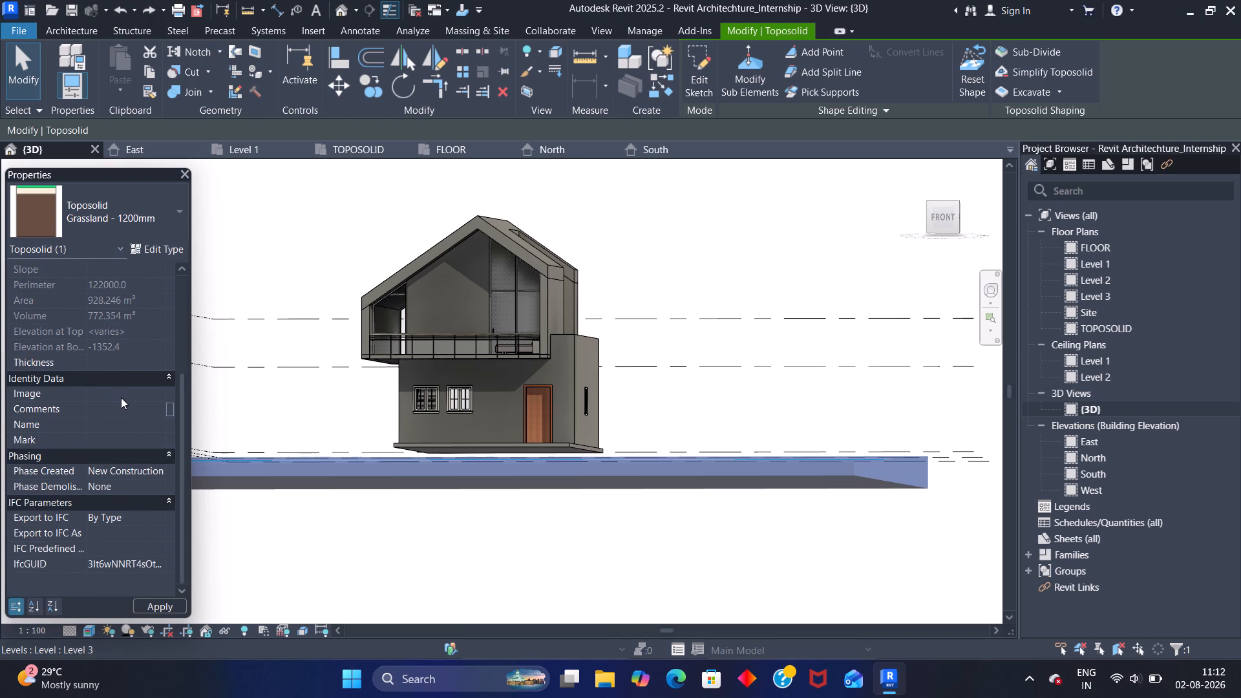
scroll(173, 425, "up", 1)
scroll(334, 471, "up", 1)
scroll(559, 472, "down", 1)
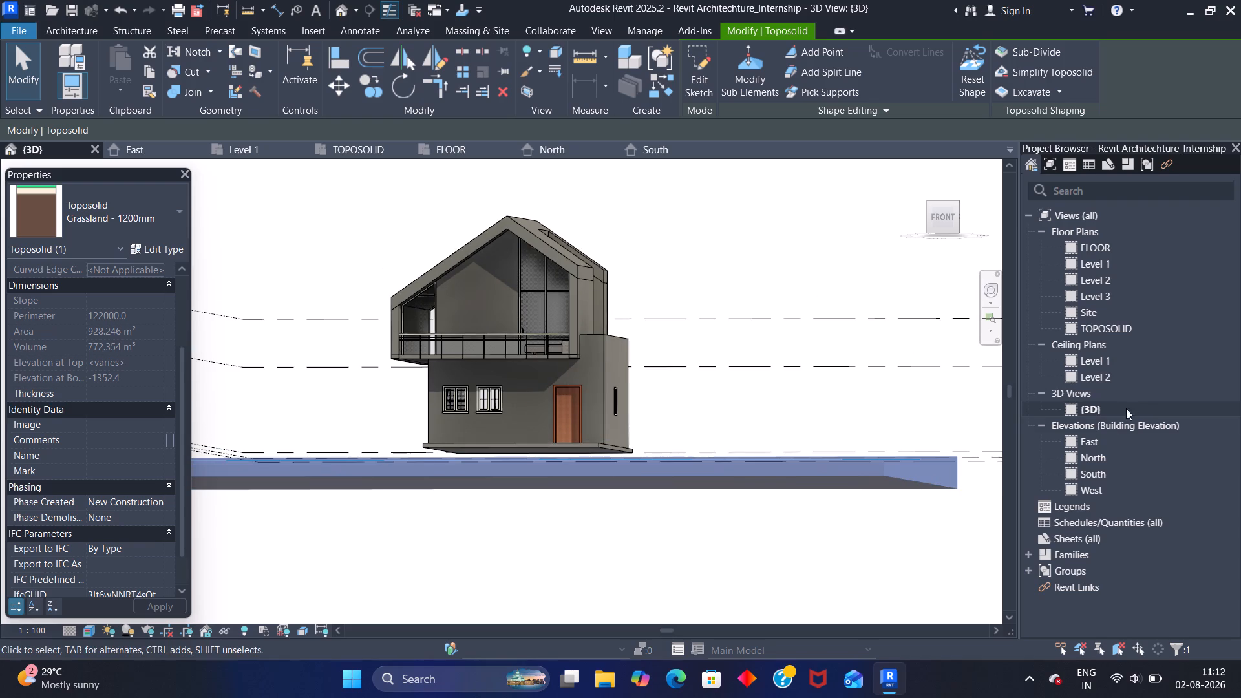
Inspect the toposolid's profile beneath the house in the South and West elevations.
triple_click(1110, 475)
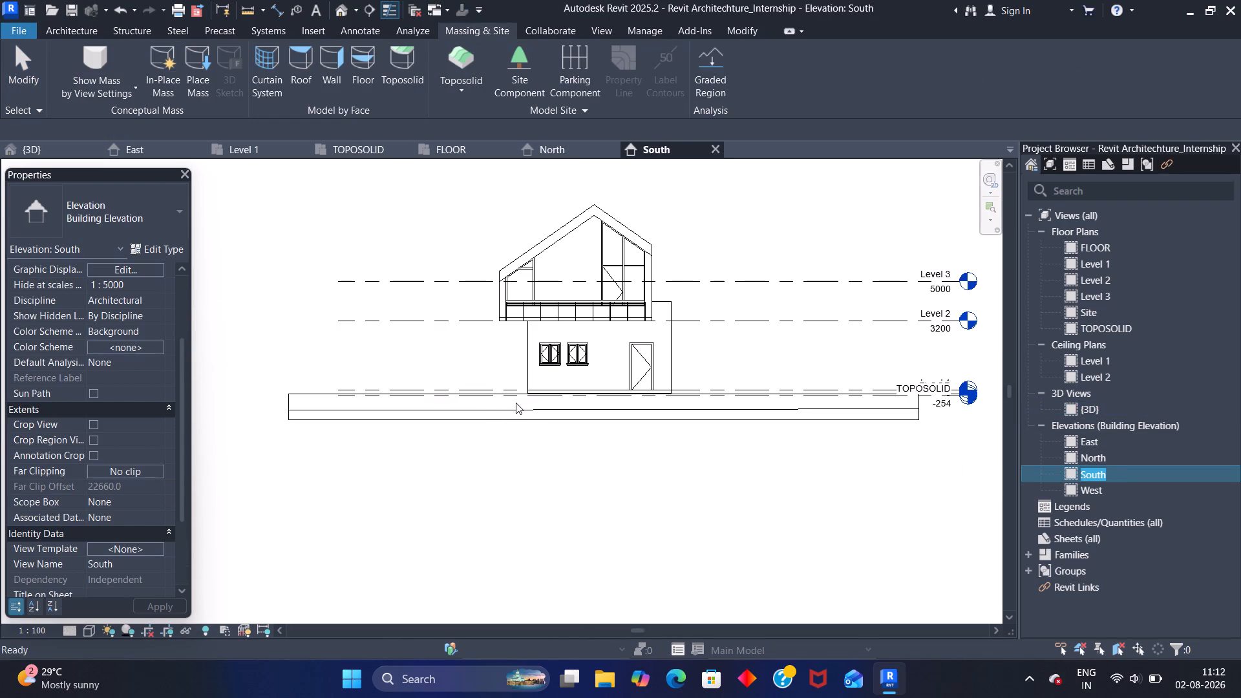
left_click(505, 410)
left_click(515, 408)
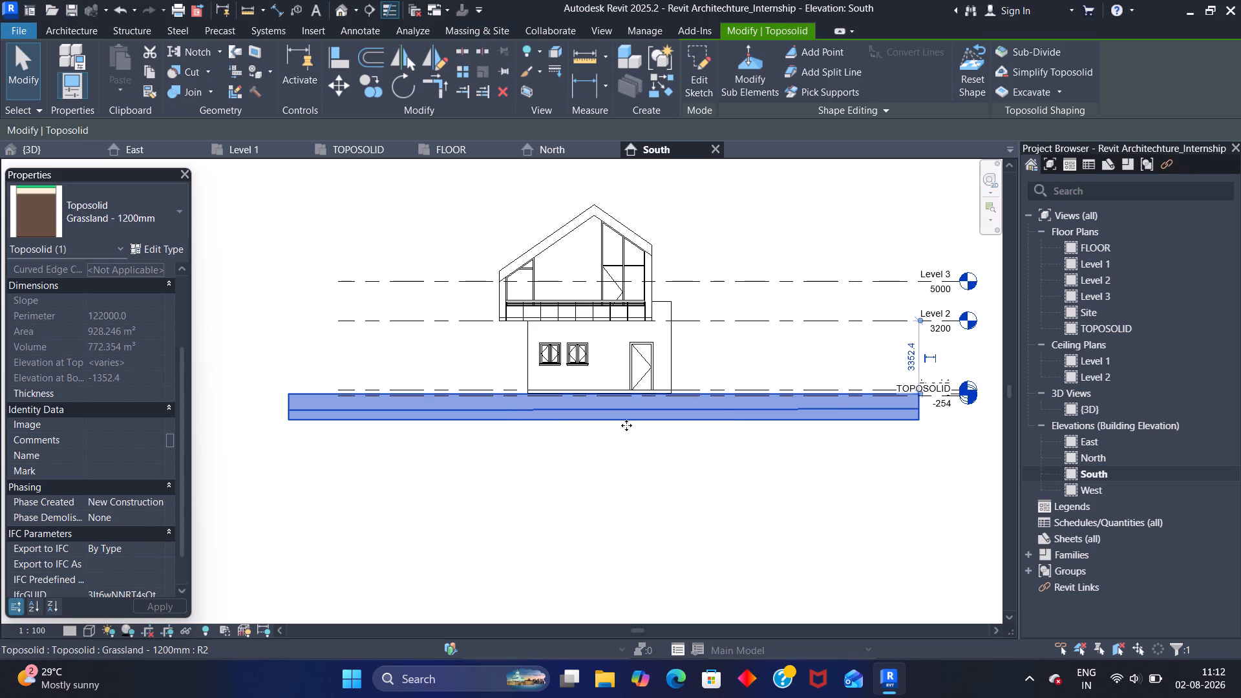
scroll(718, 434, "up", 1)
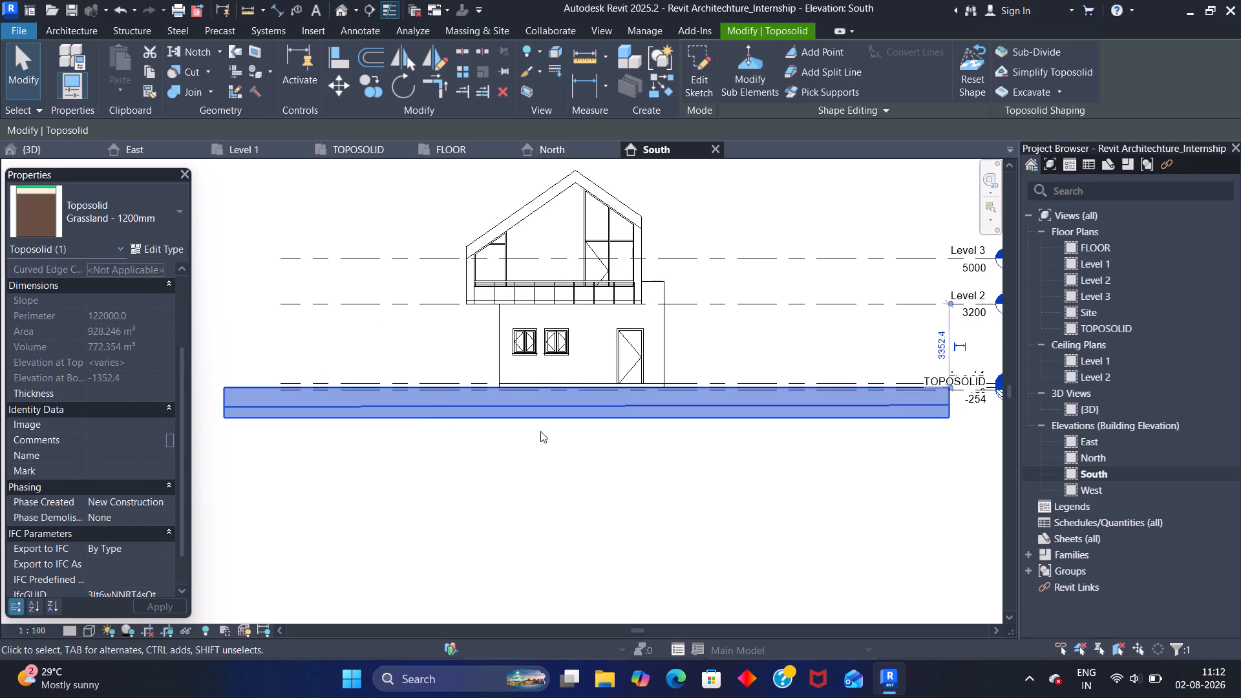
double_click(1094, 492)
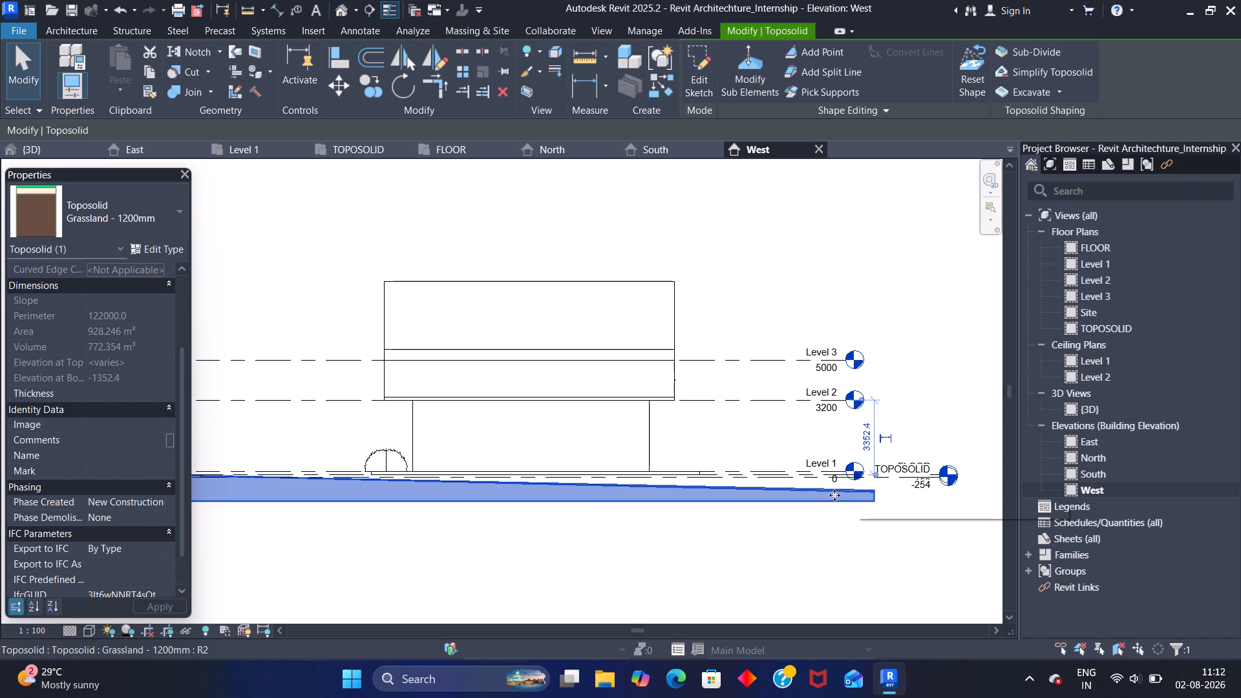
middle_click_drag(732, 441, 860, 360)
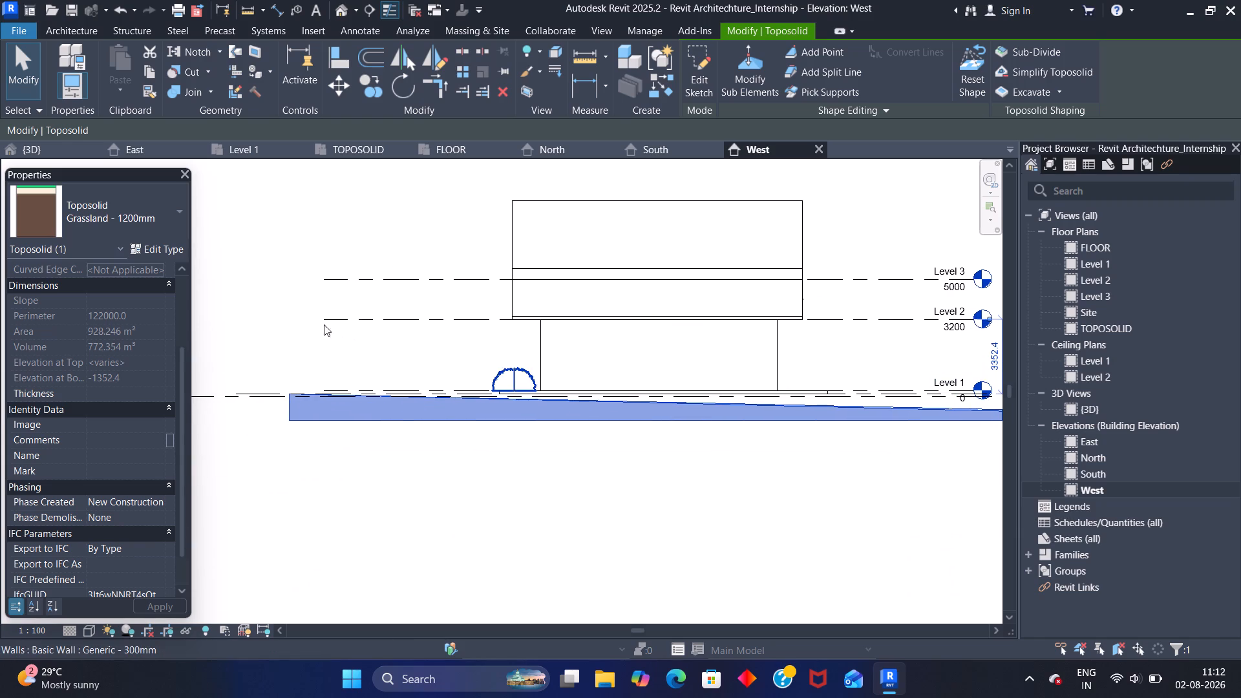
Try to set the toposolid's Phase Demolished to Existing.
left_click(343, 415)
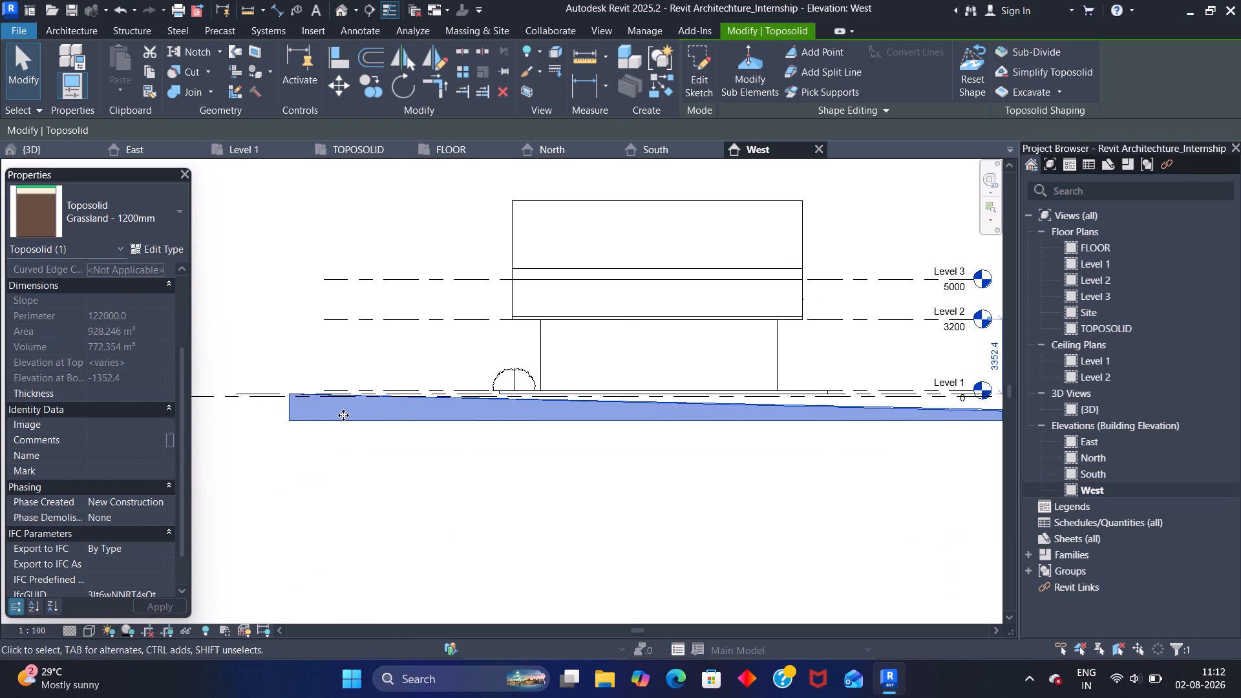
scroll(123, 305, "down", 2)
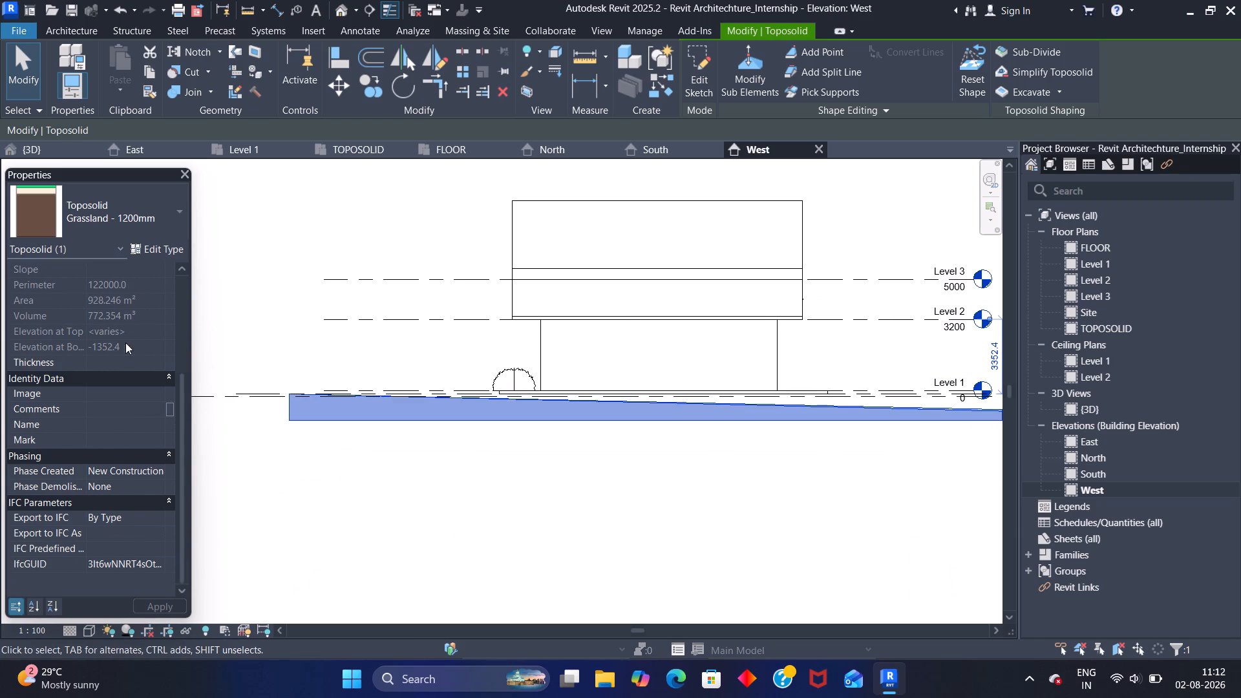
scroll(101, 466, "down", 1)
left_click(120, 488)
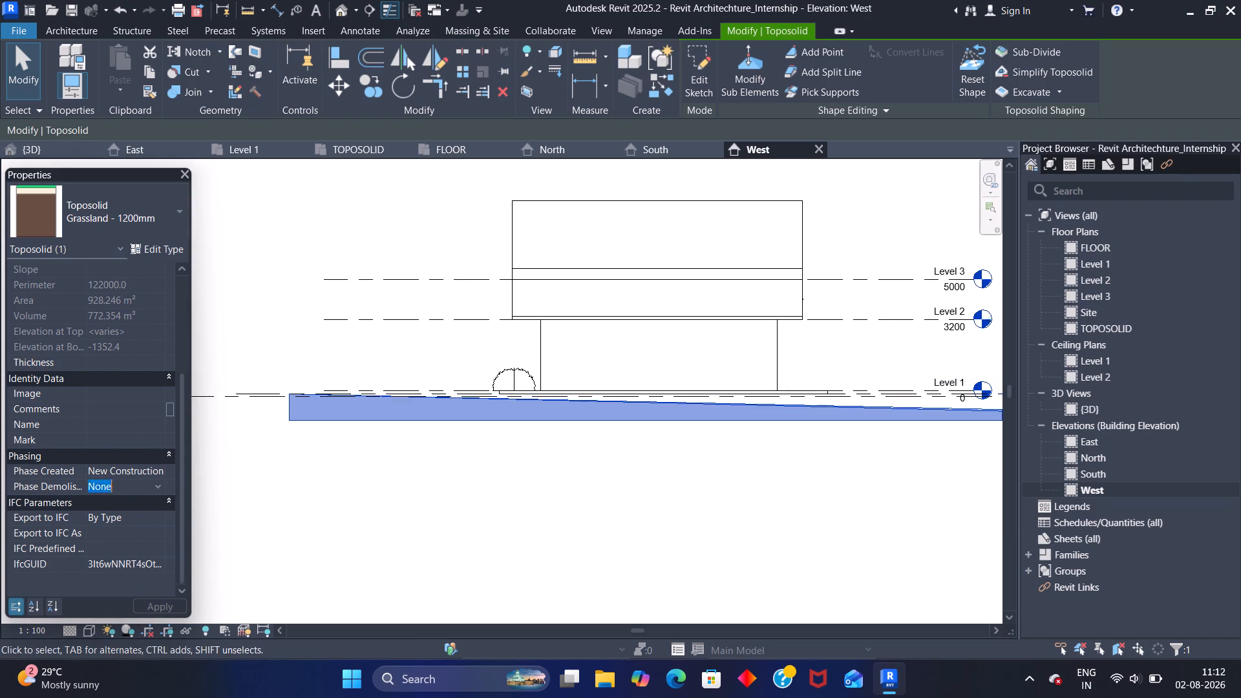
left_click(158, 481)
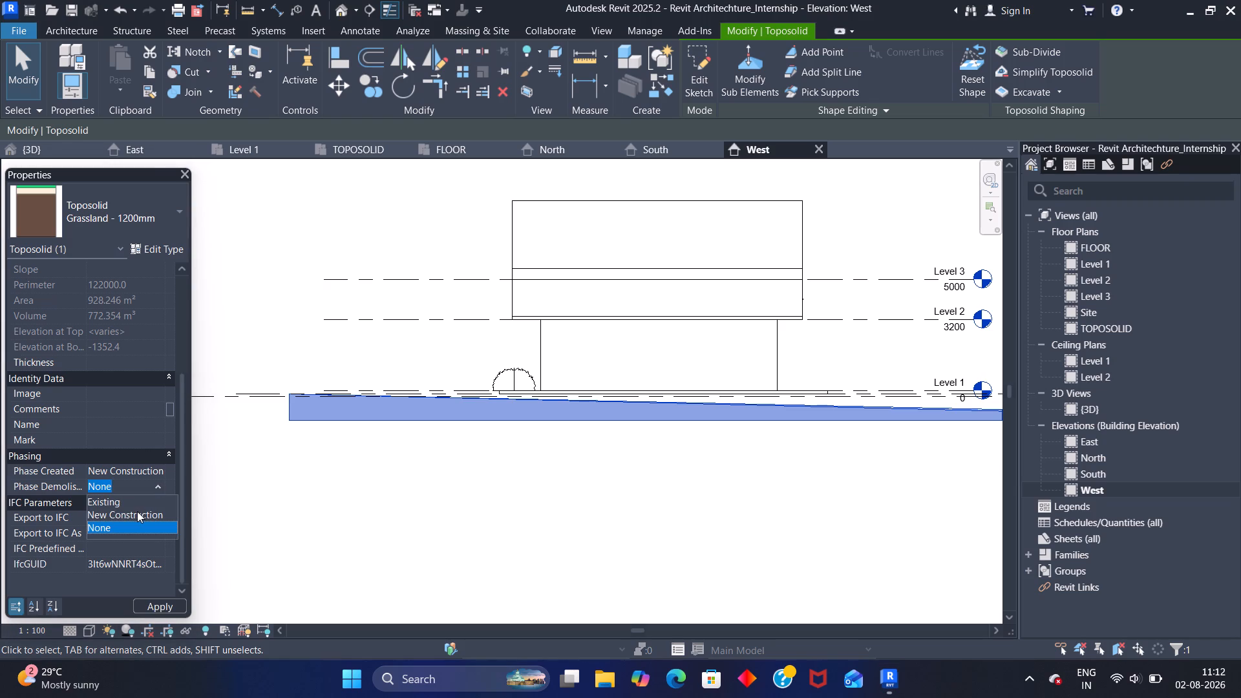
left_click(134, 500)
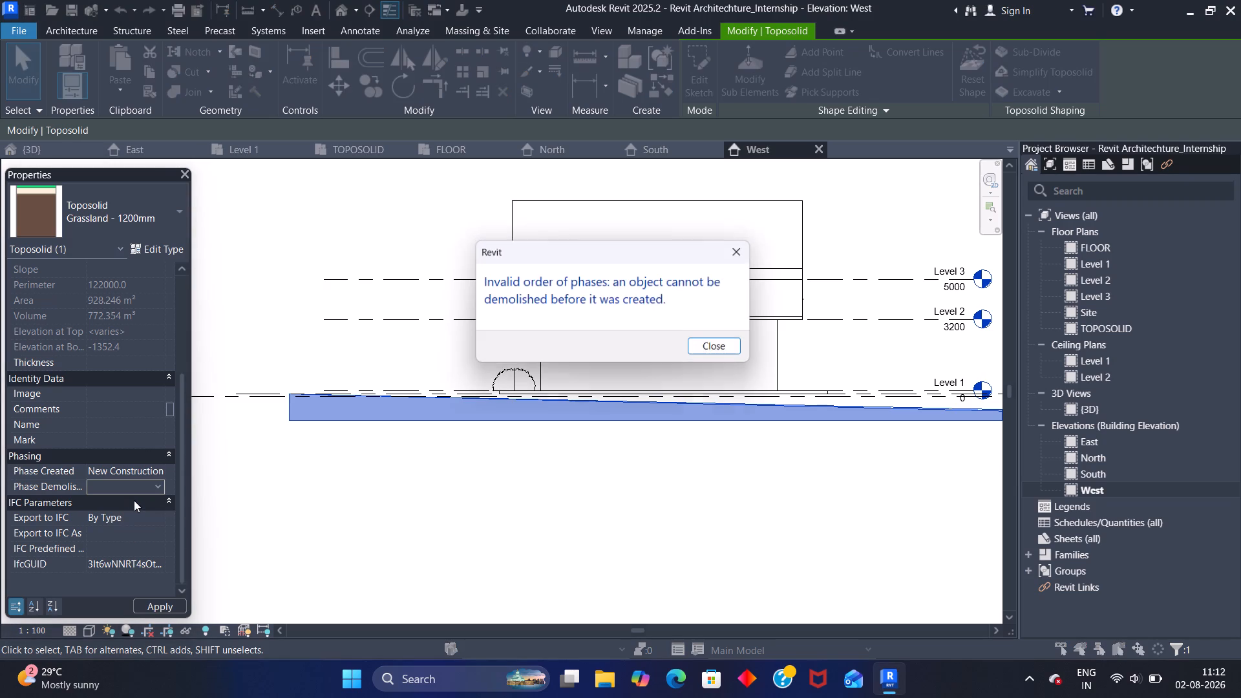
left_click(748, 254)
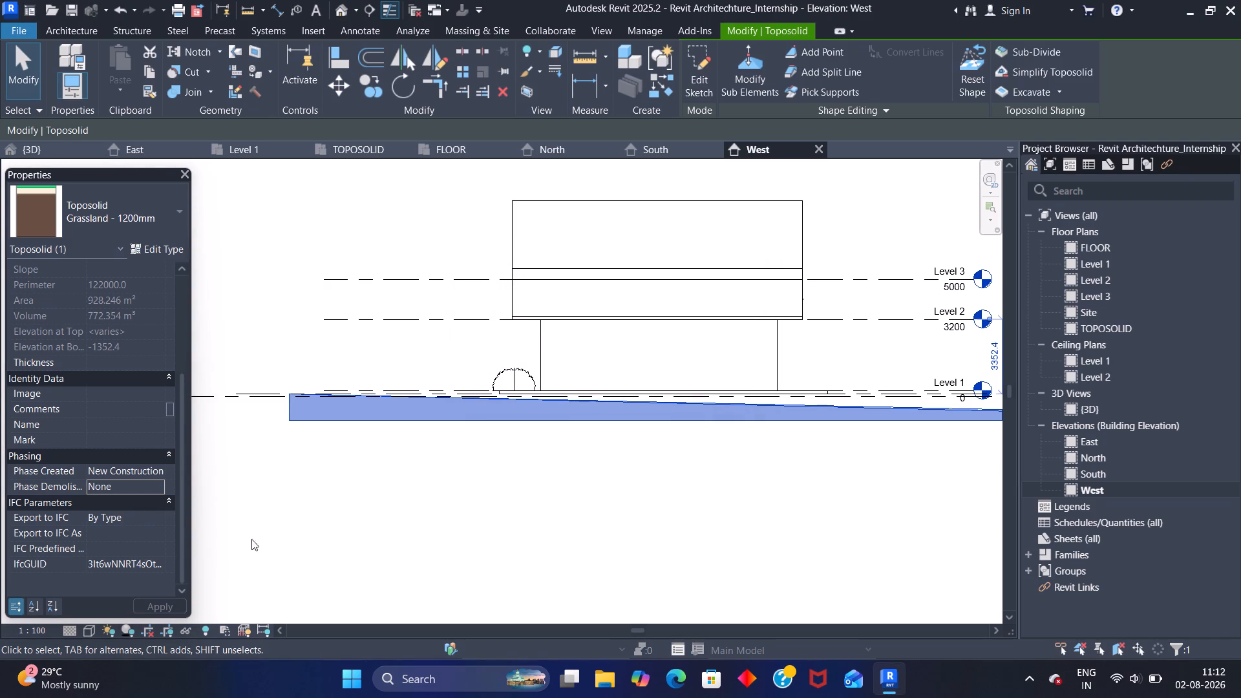
Examine the toposolid's sloped profile and its low end in the West elevation, and compare the North and East elevations.
scroll(341, 536, "down", 1)
middle_click_drag(406, 547, 207, 548)
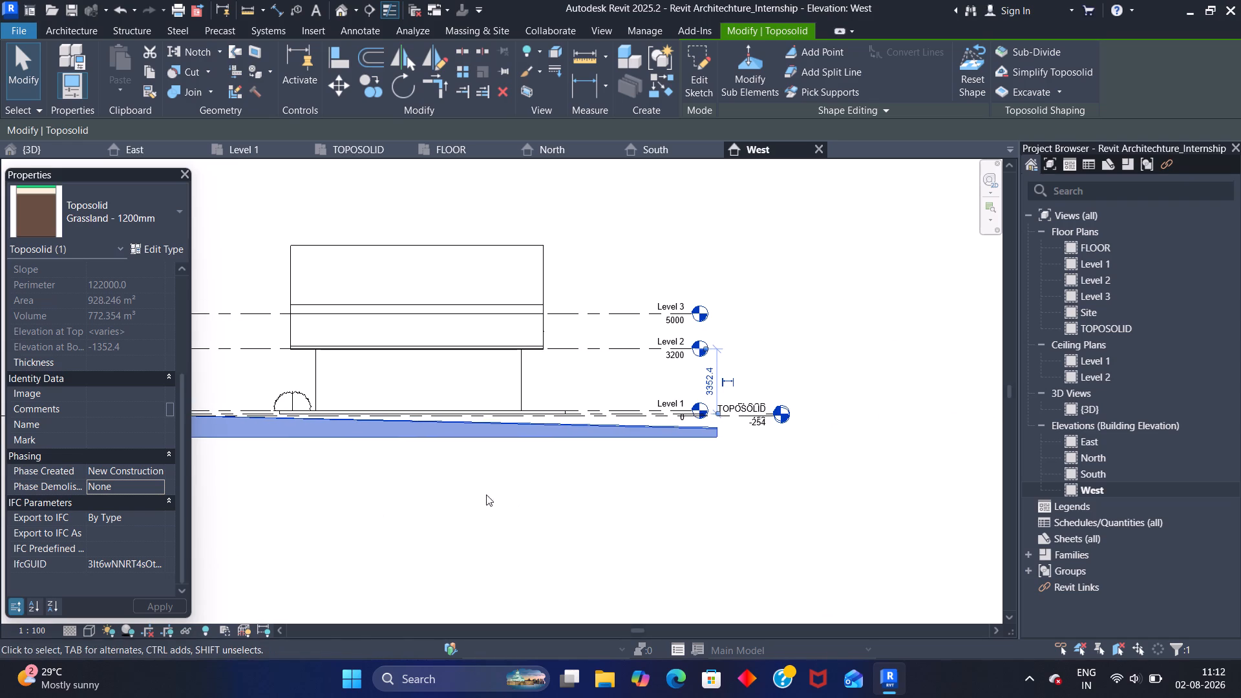
middle_click_drag(485, 487, 658, 494)
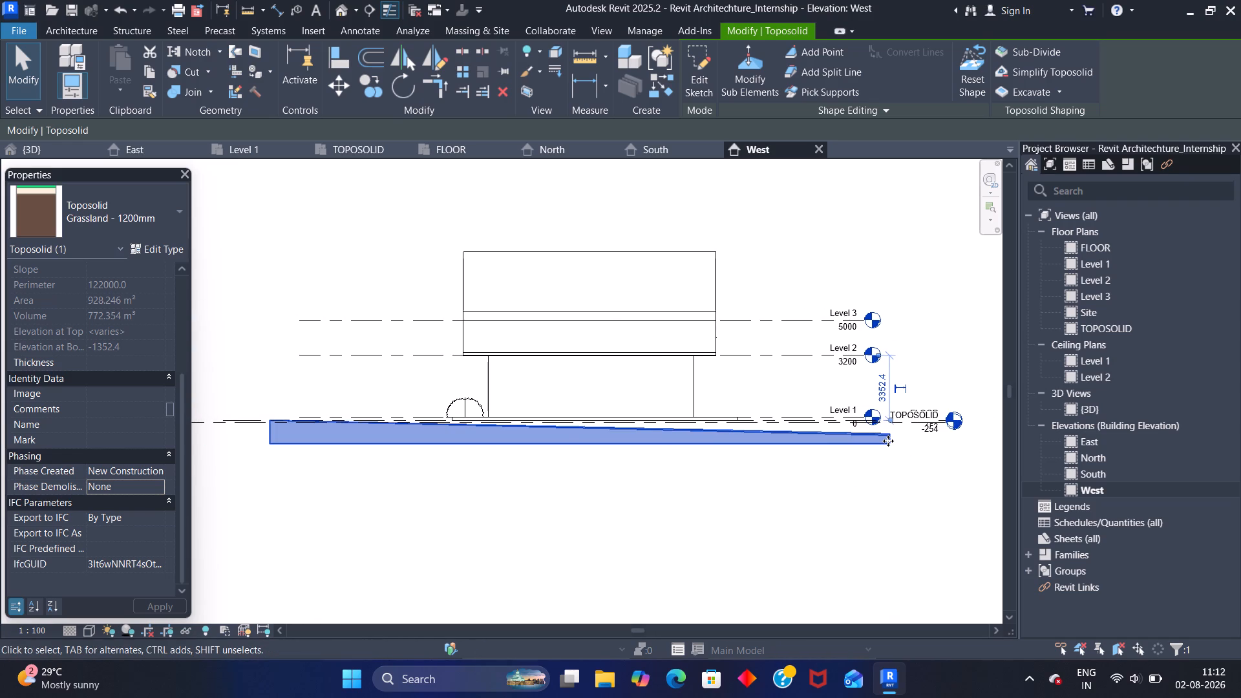
left_click(888, 441)
scroll(888, 441, "up", 10)
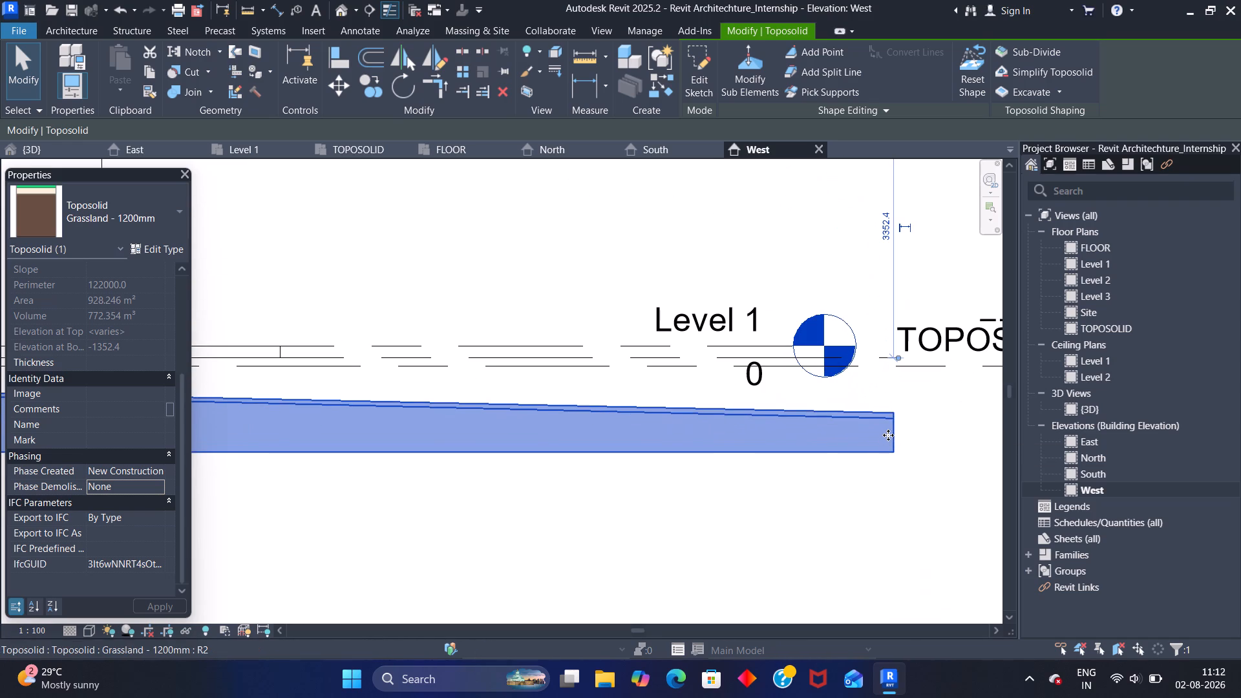
left_click(892, 417)
scroll(892, 417, "down", 3)
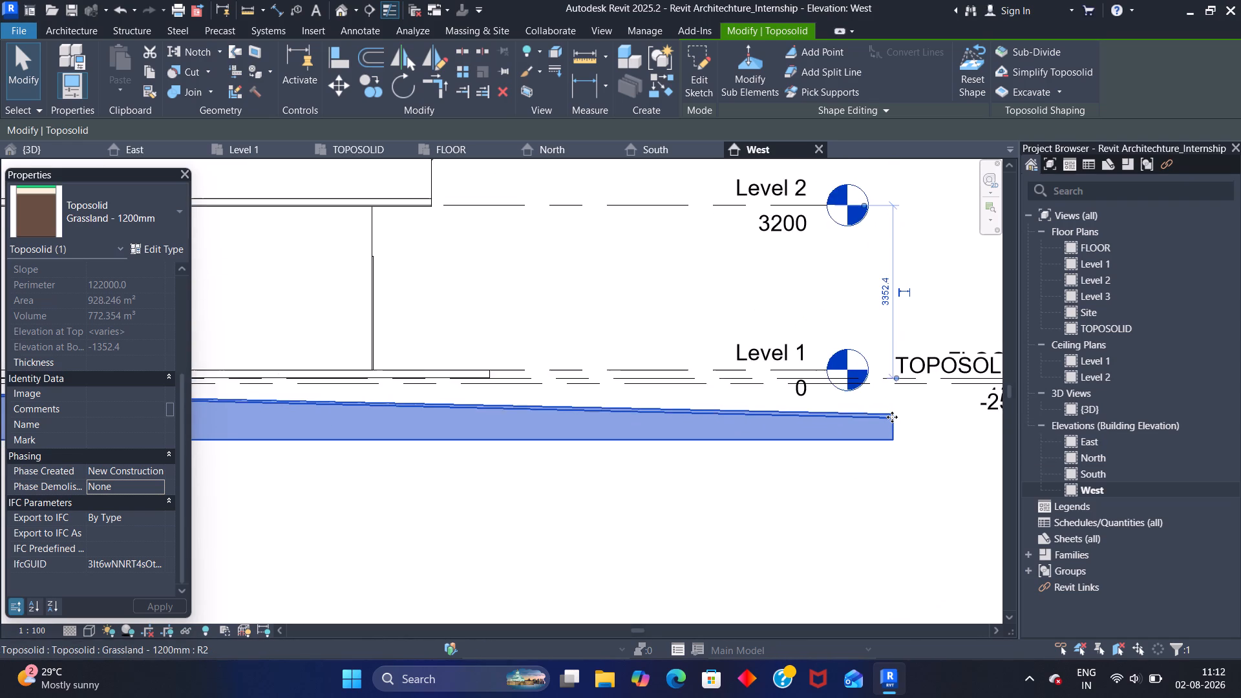
scroll(892, 417, "down", 2)
scroll(790, 432, "down", 4)
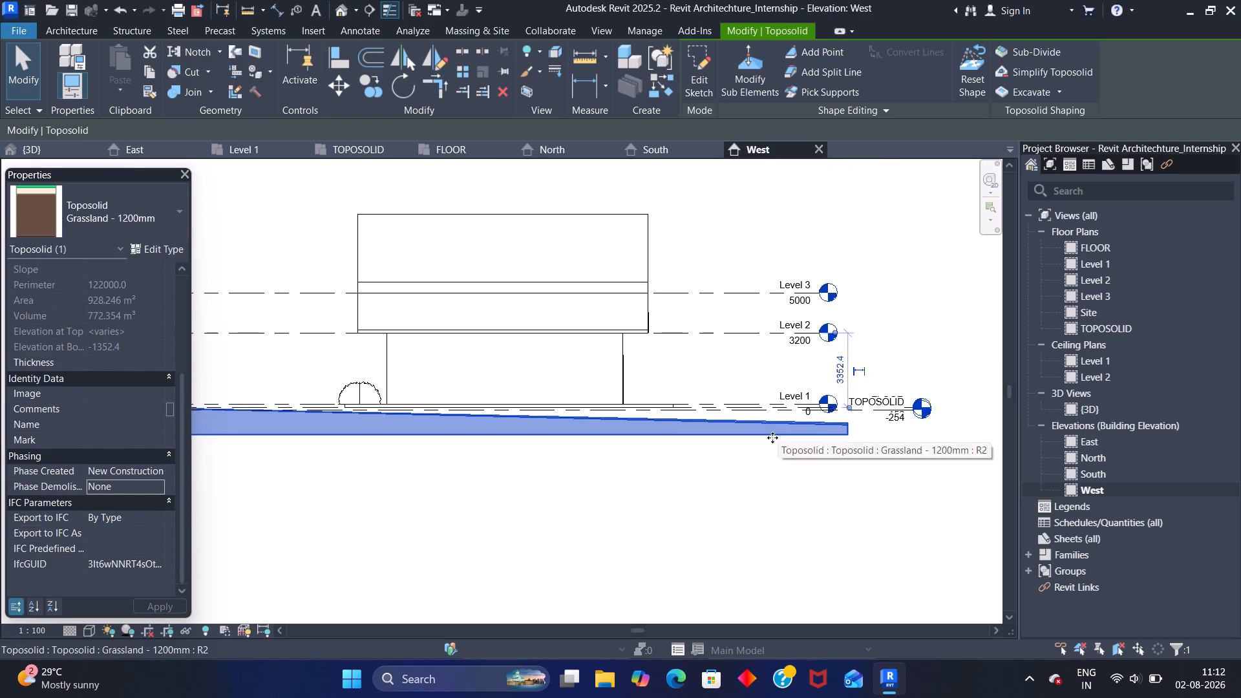
scroll(763, 441, "down", 1)
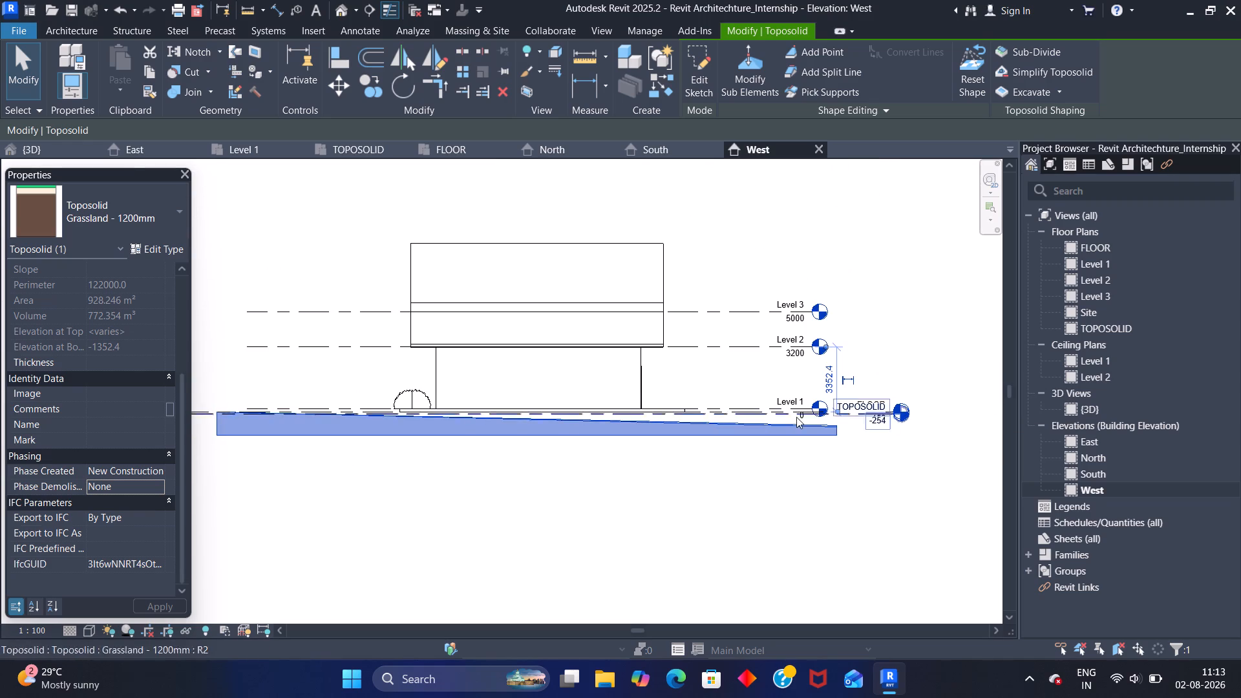
triple_click(1083, 455)
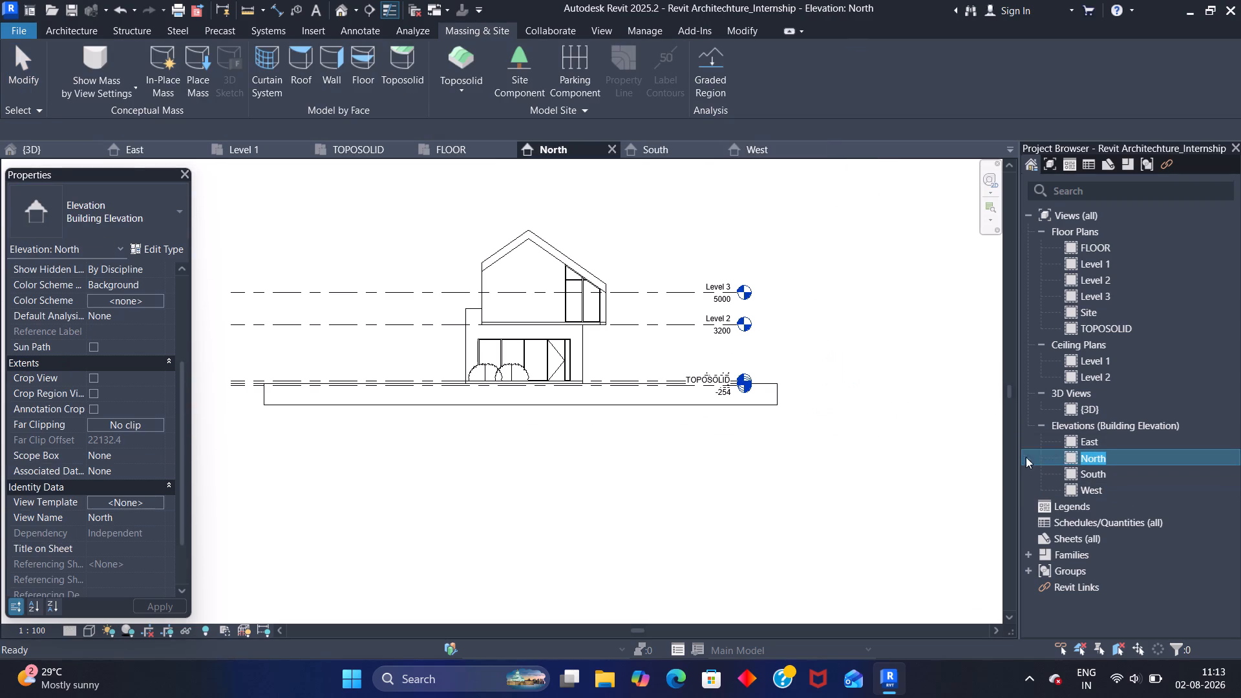
triple_click(1099, 443)
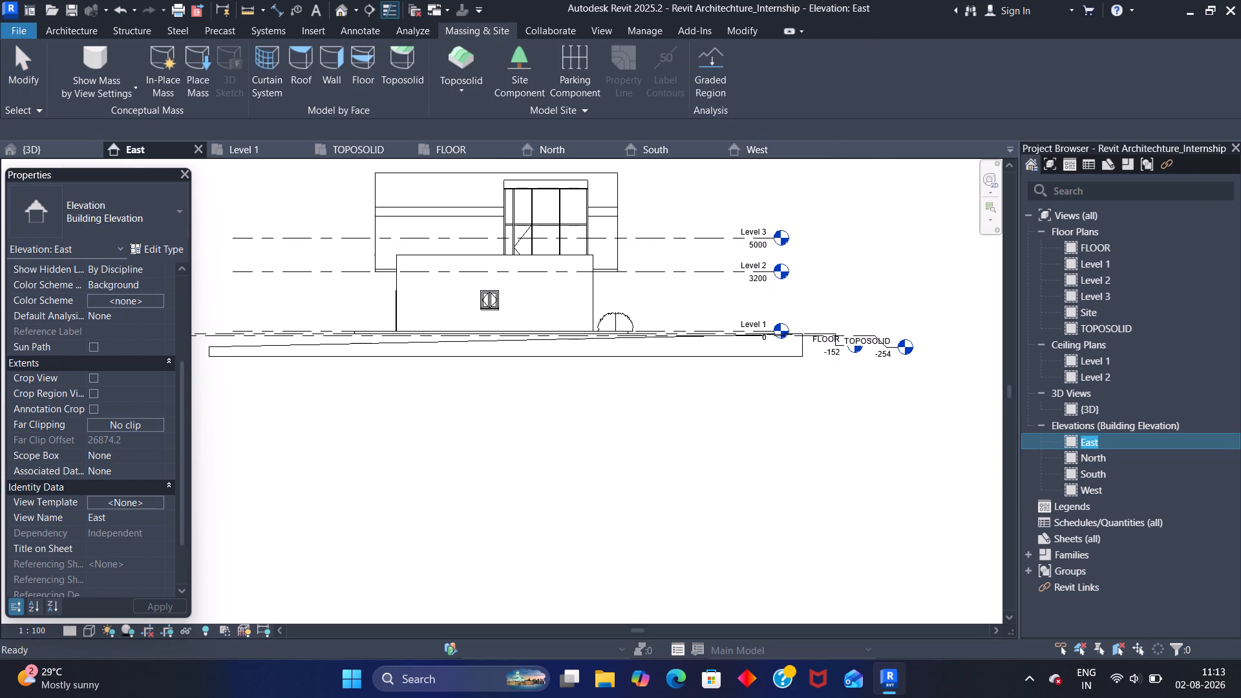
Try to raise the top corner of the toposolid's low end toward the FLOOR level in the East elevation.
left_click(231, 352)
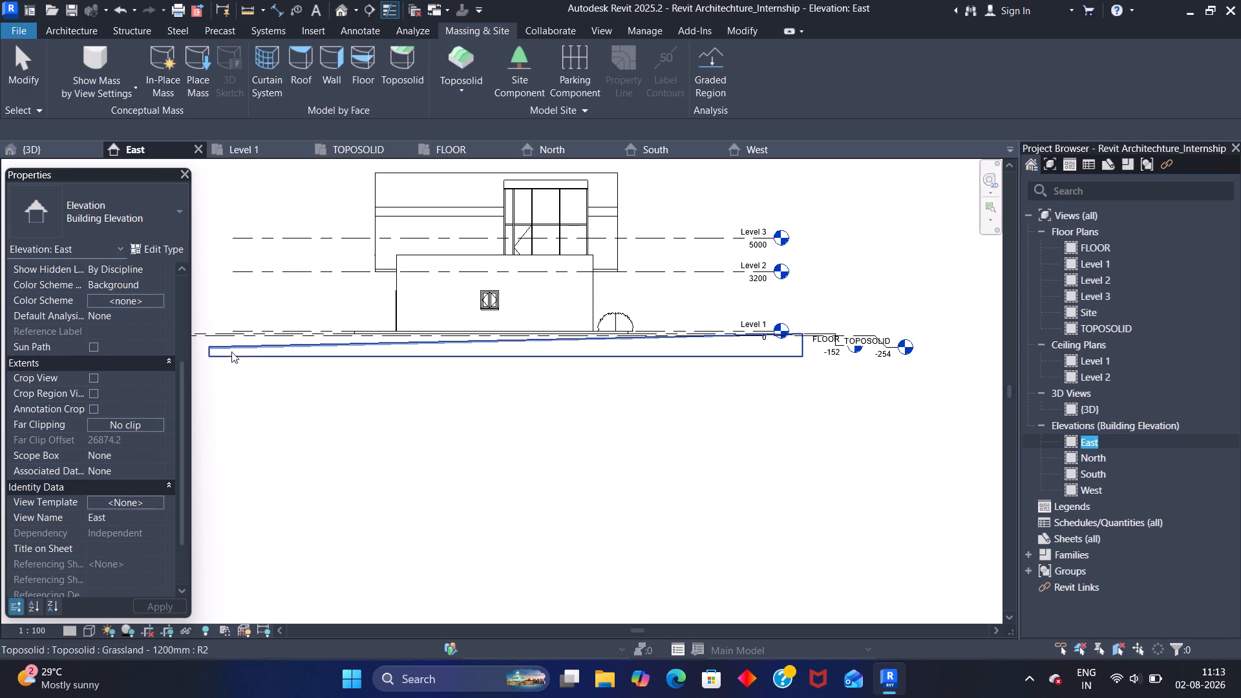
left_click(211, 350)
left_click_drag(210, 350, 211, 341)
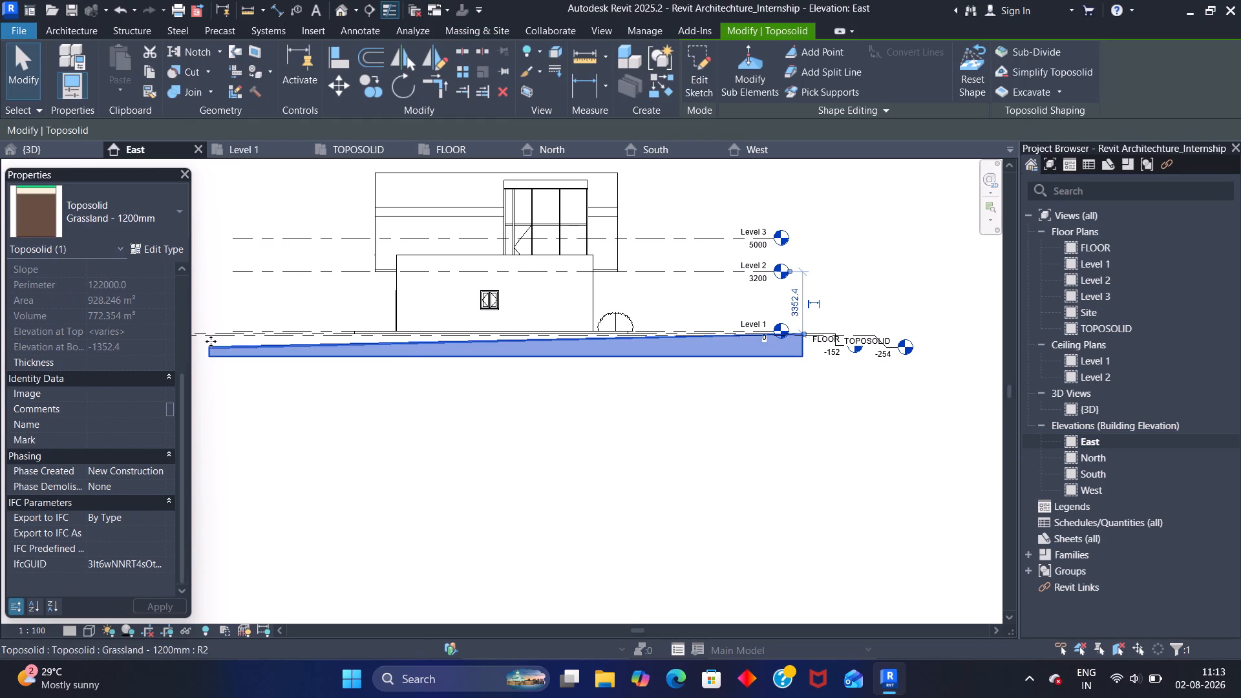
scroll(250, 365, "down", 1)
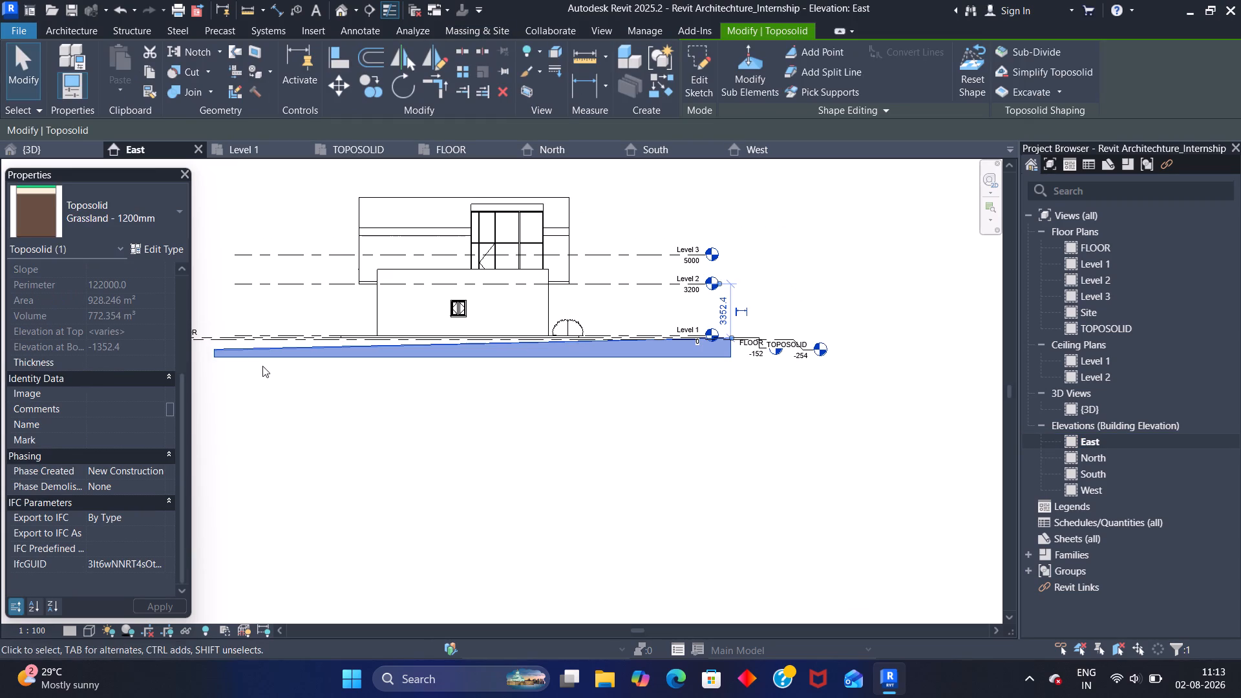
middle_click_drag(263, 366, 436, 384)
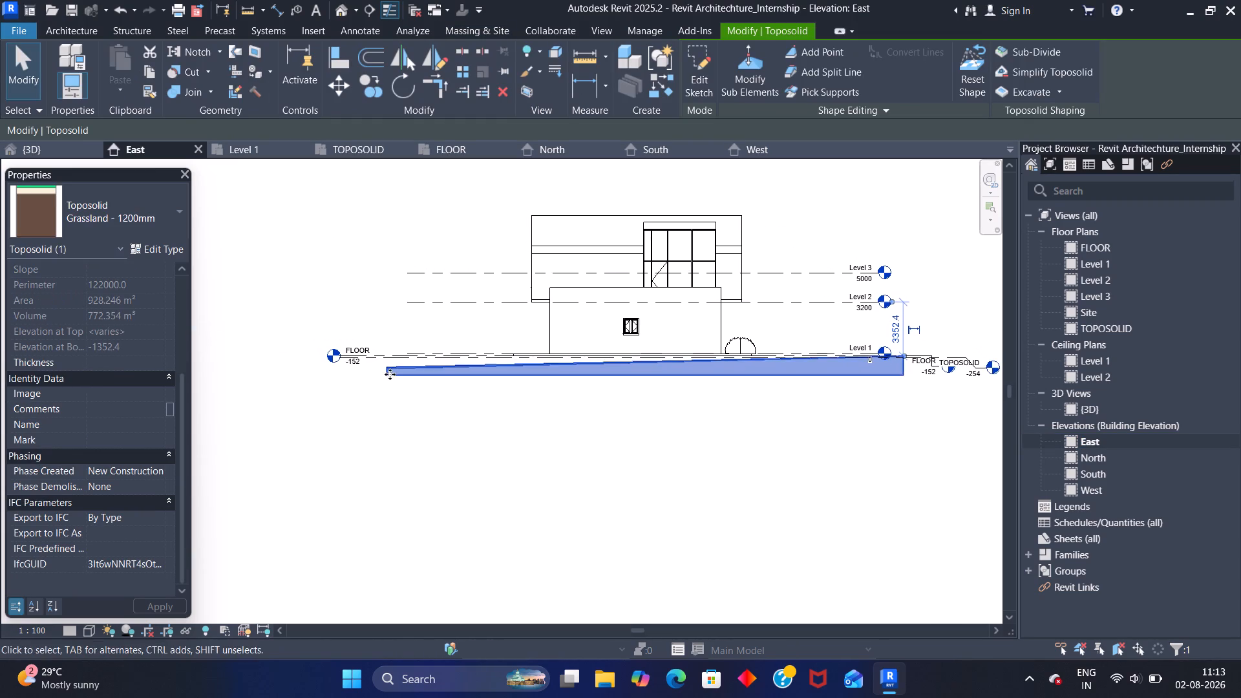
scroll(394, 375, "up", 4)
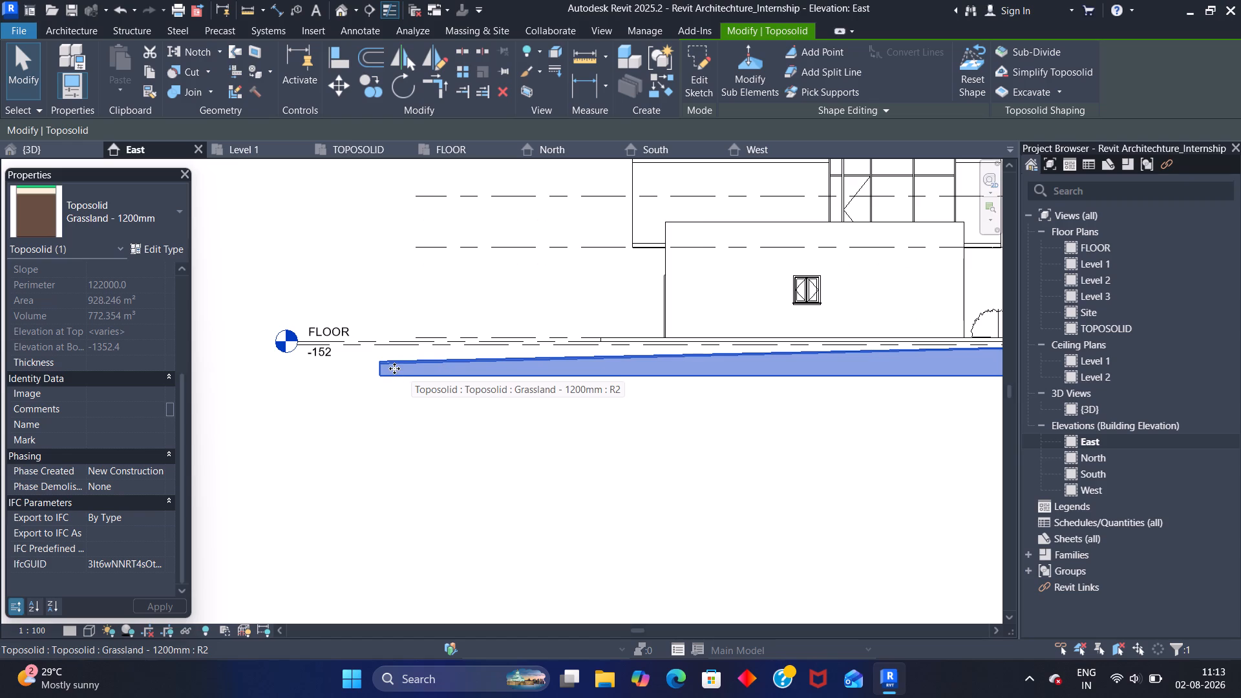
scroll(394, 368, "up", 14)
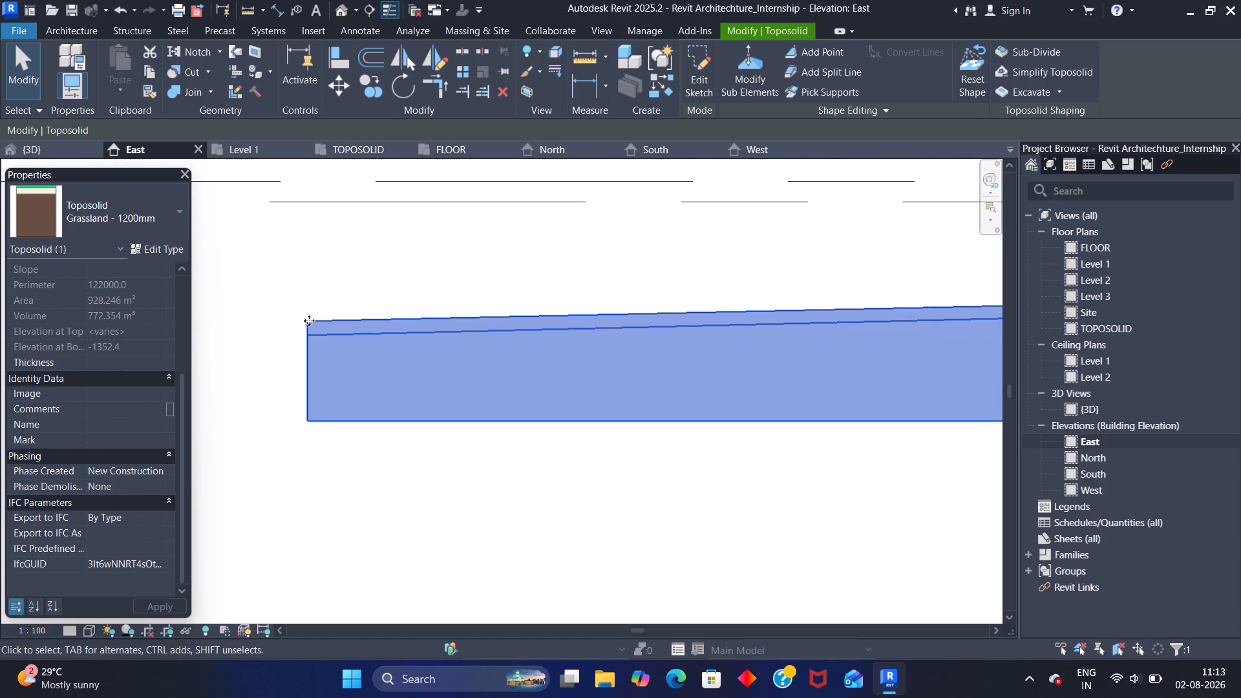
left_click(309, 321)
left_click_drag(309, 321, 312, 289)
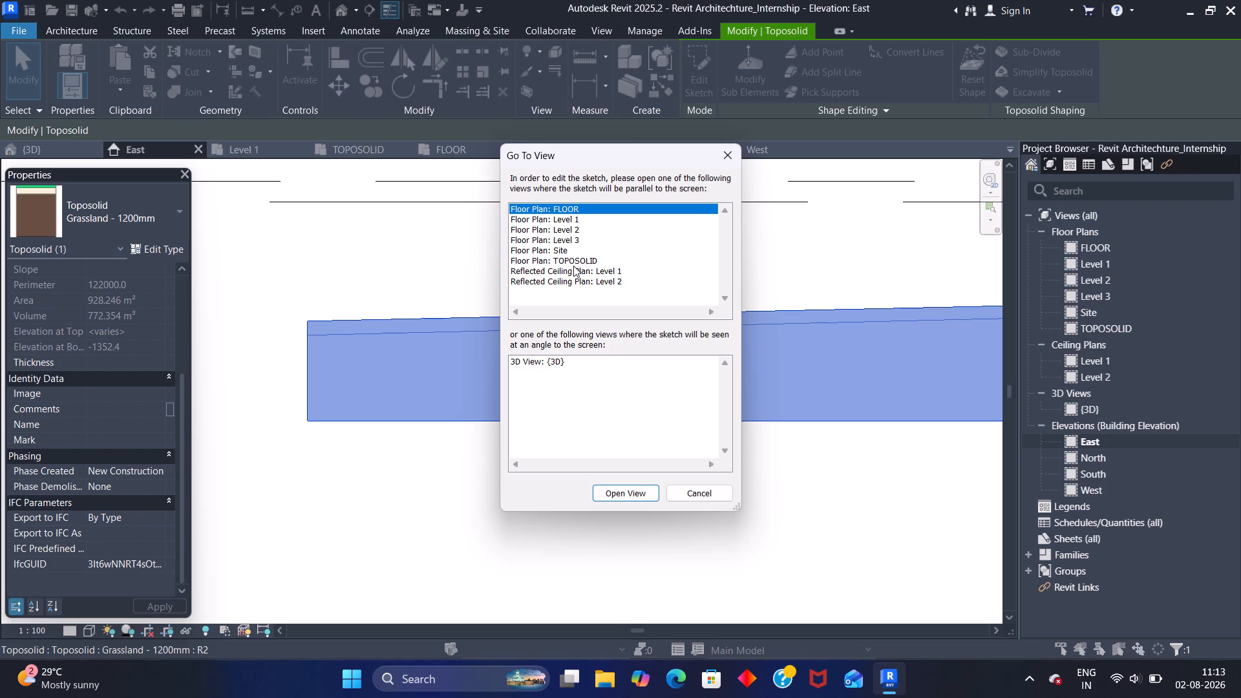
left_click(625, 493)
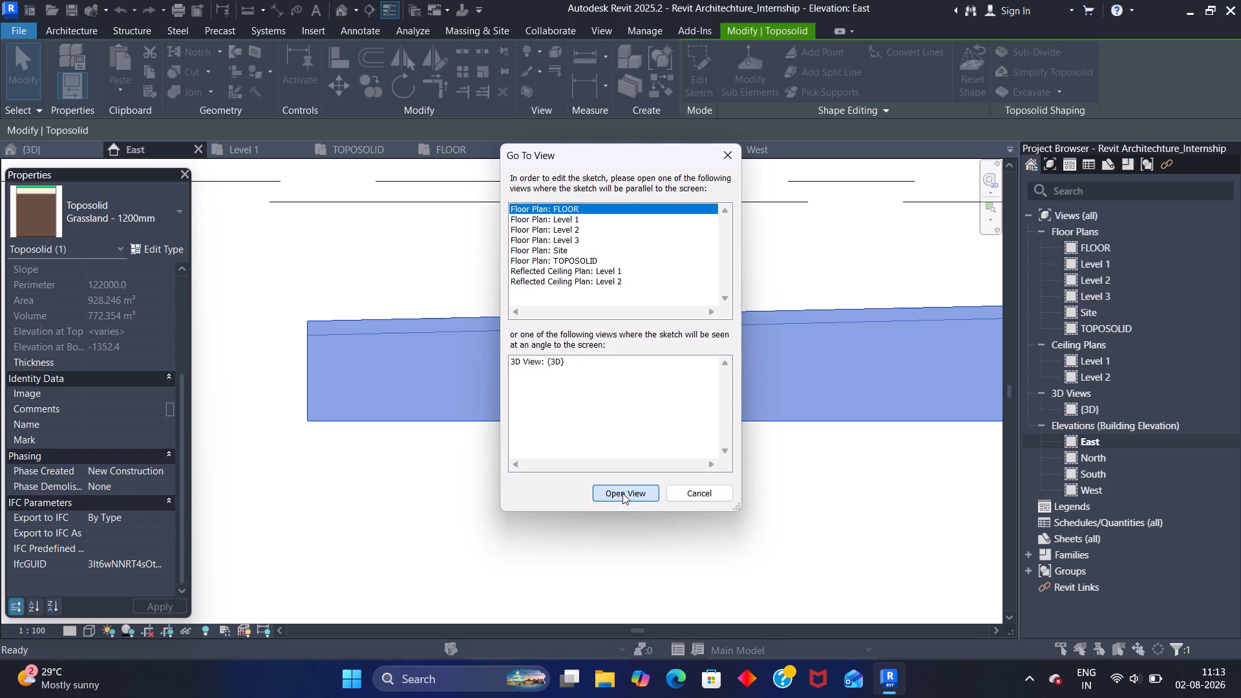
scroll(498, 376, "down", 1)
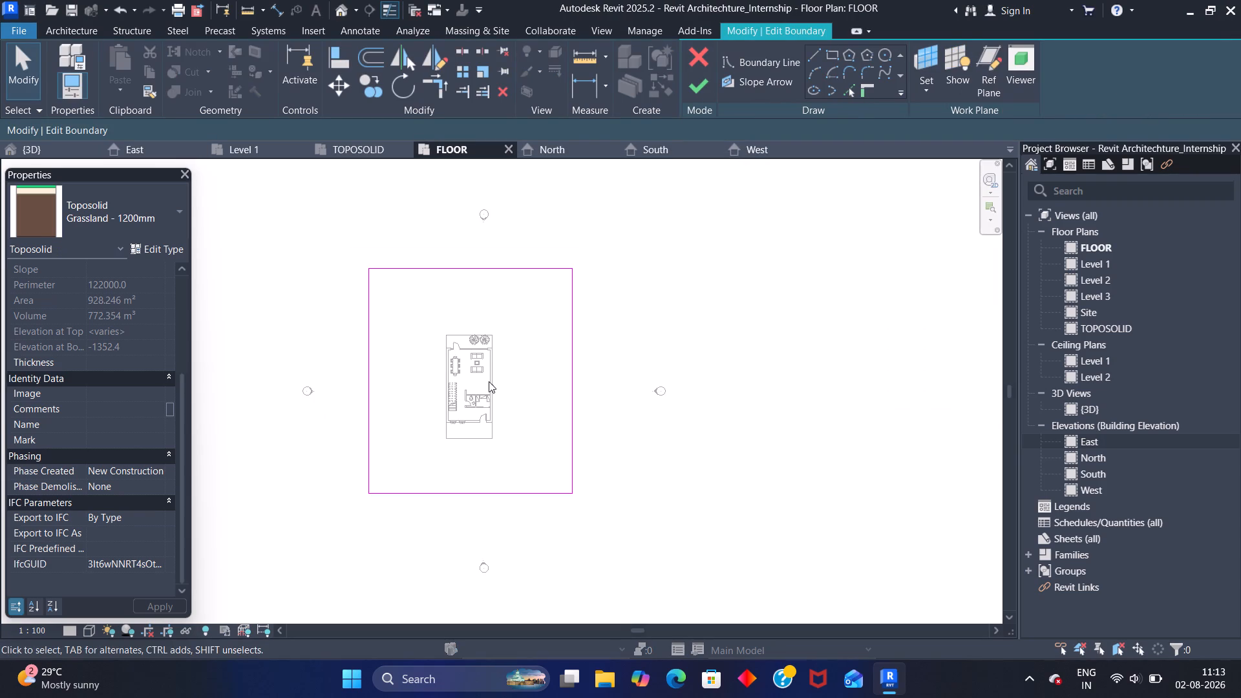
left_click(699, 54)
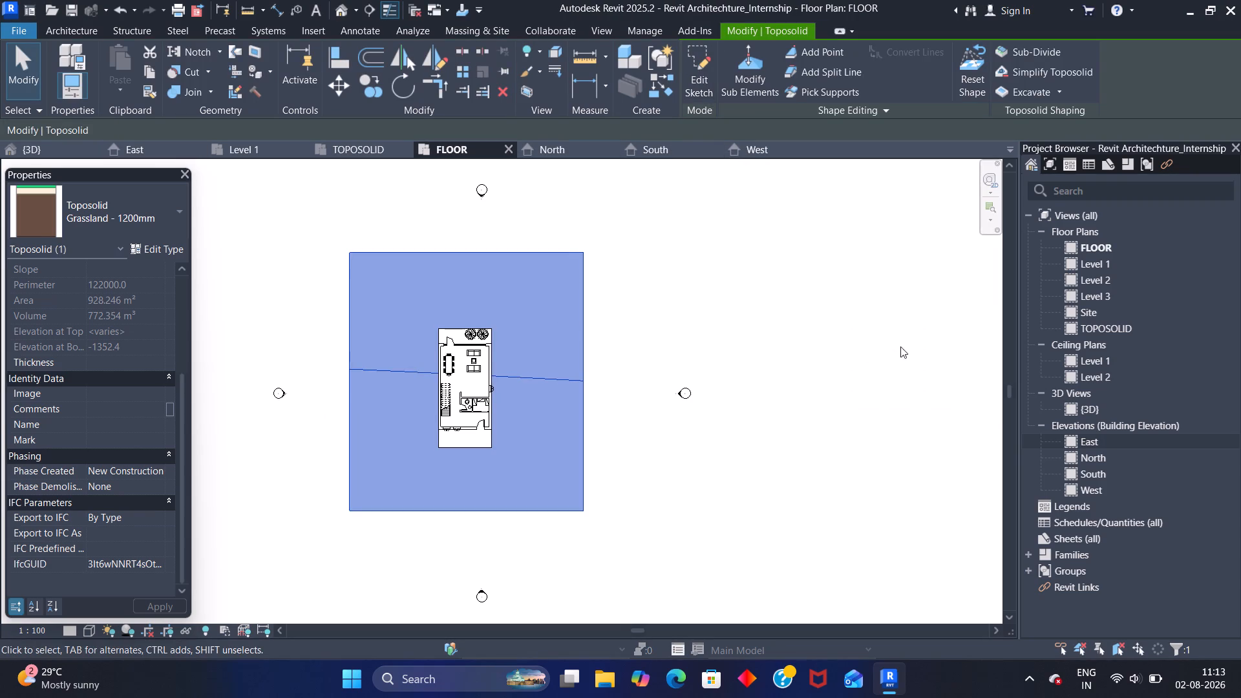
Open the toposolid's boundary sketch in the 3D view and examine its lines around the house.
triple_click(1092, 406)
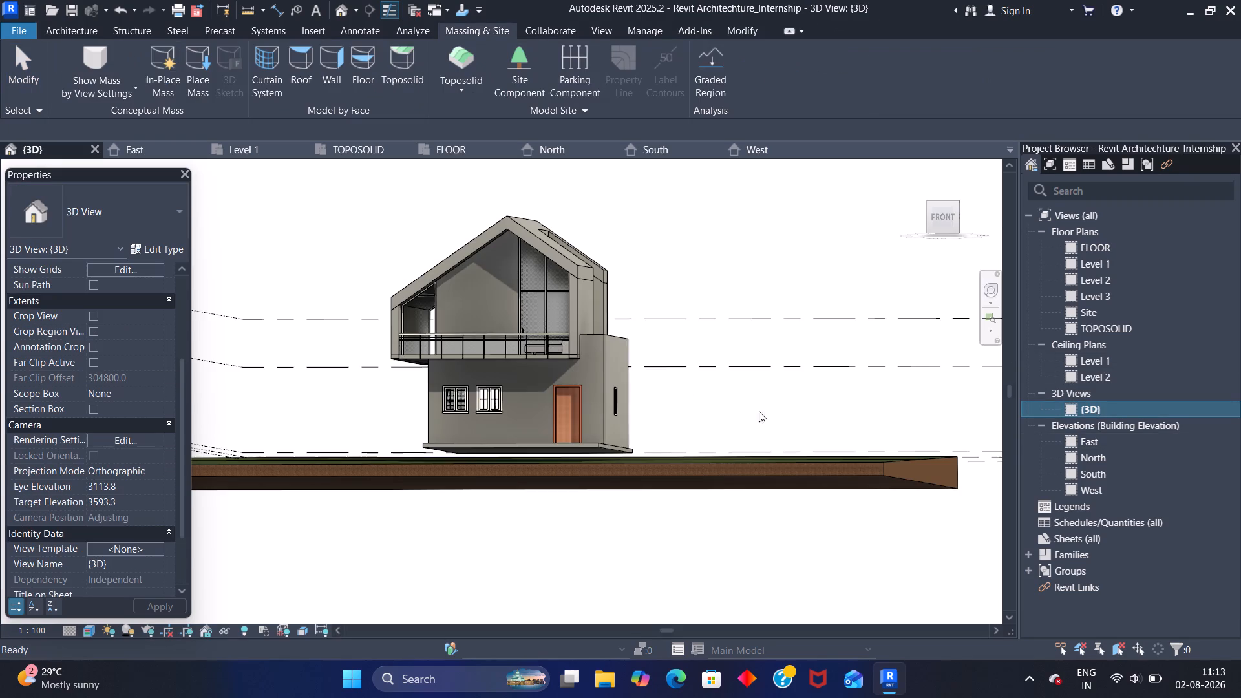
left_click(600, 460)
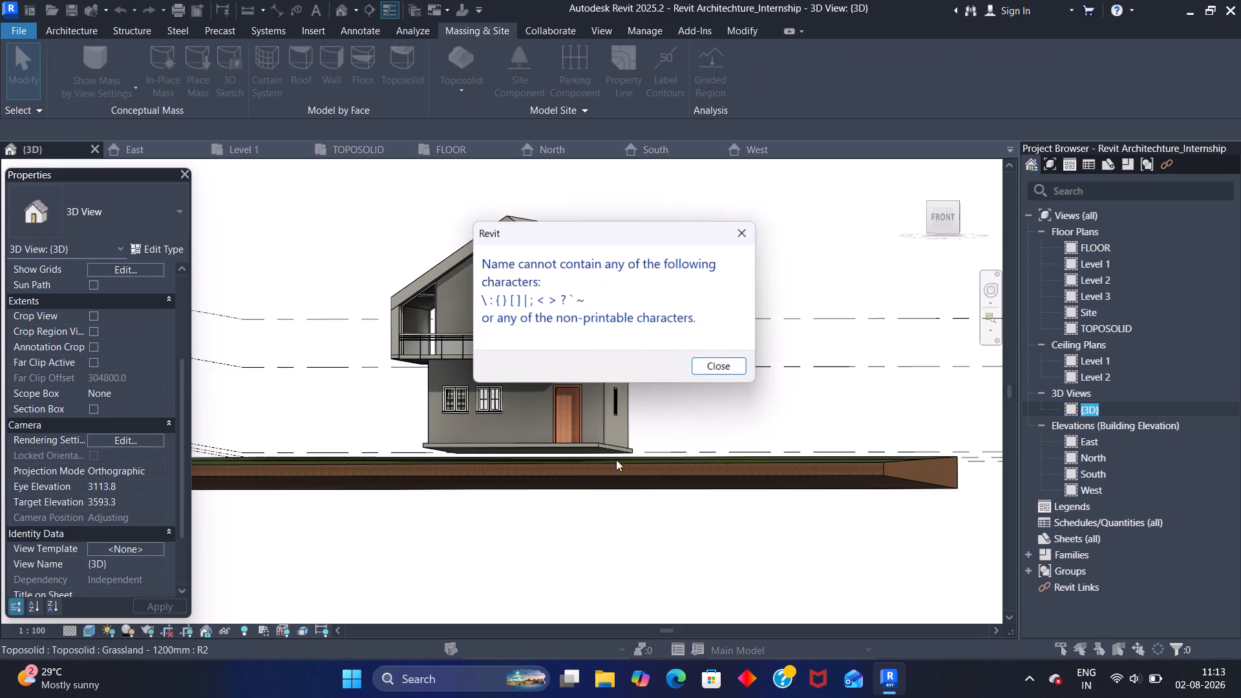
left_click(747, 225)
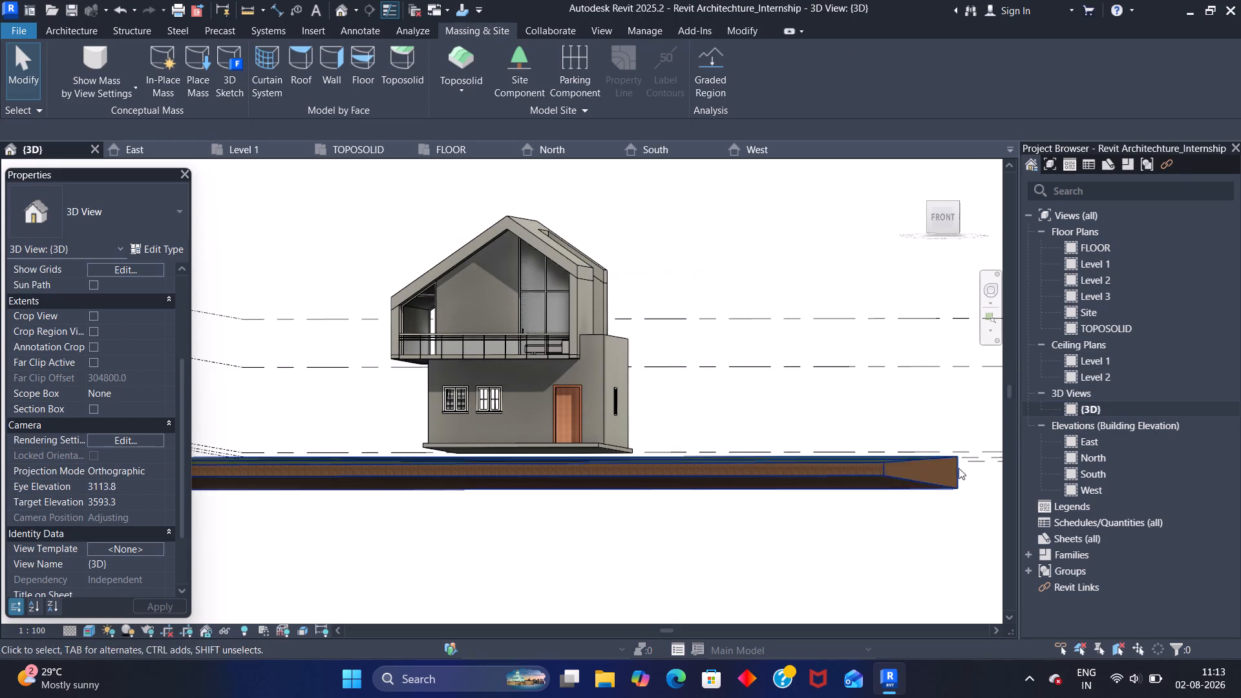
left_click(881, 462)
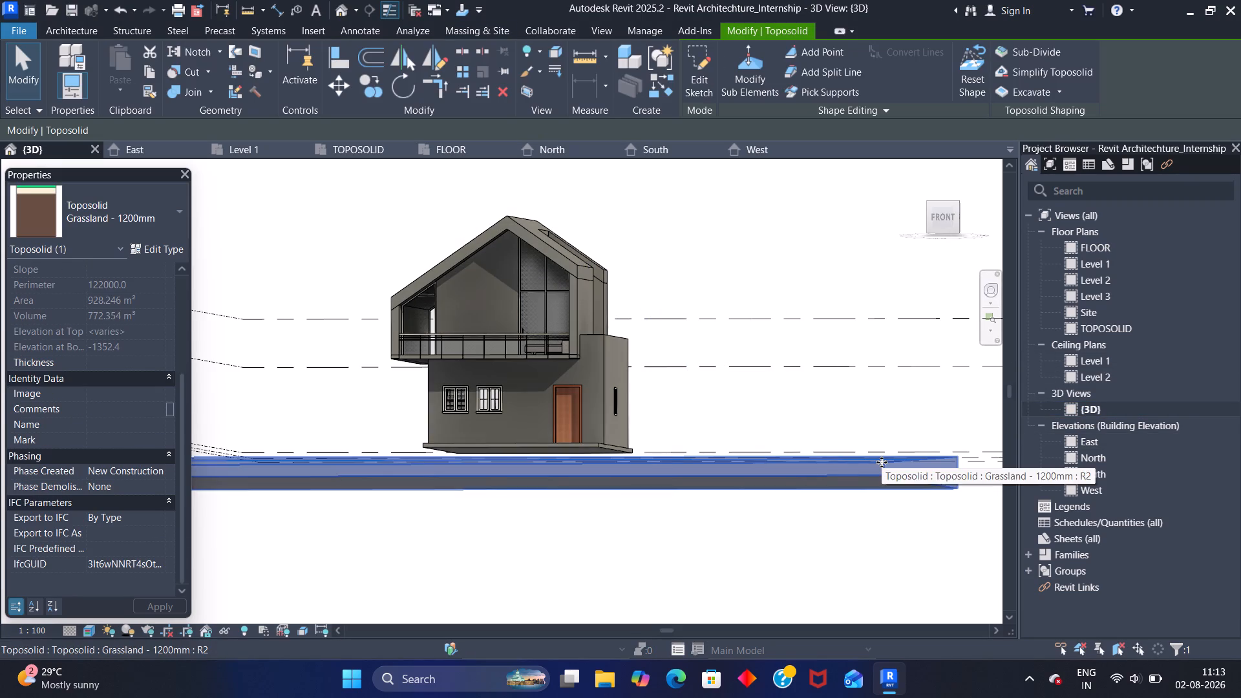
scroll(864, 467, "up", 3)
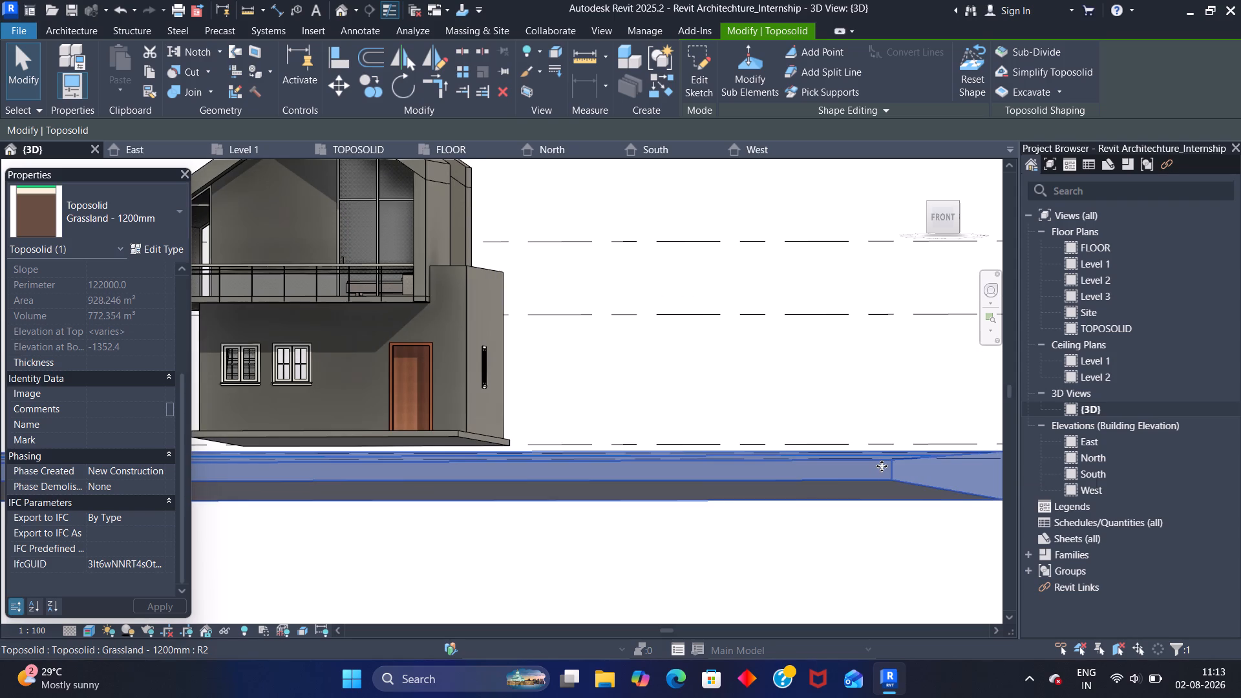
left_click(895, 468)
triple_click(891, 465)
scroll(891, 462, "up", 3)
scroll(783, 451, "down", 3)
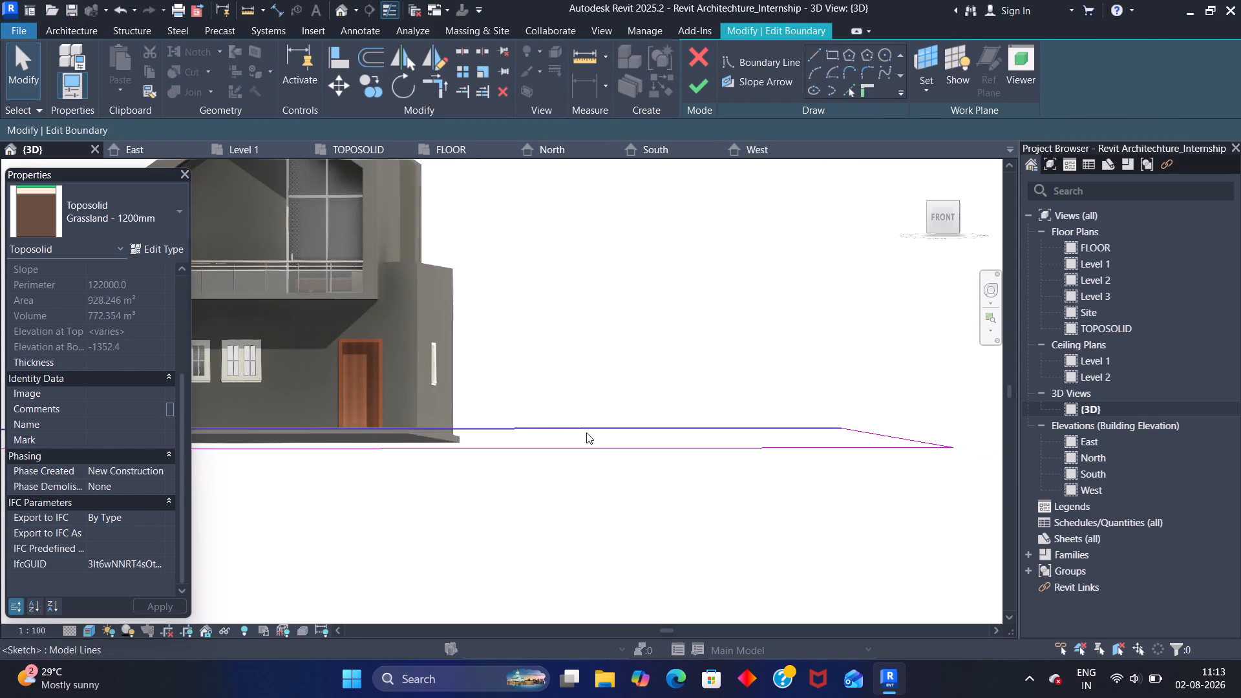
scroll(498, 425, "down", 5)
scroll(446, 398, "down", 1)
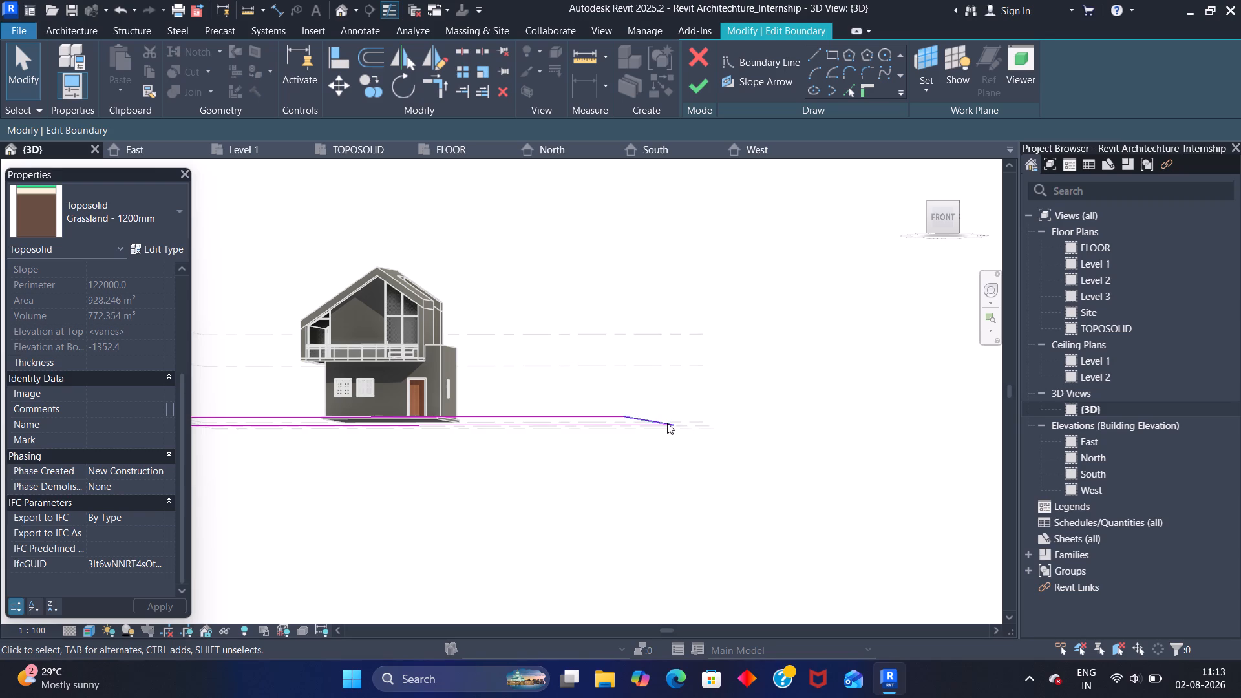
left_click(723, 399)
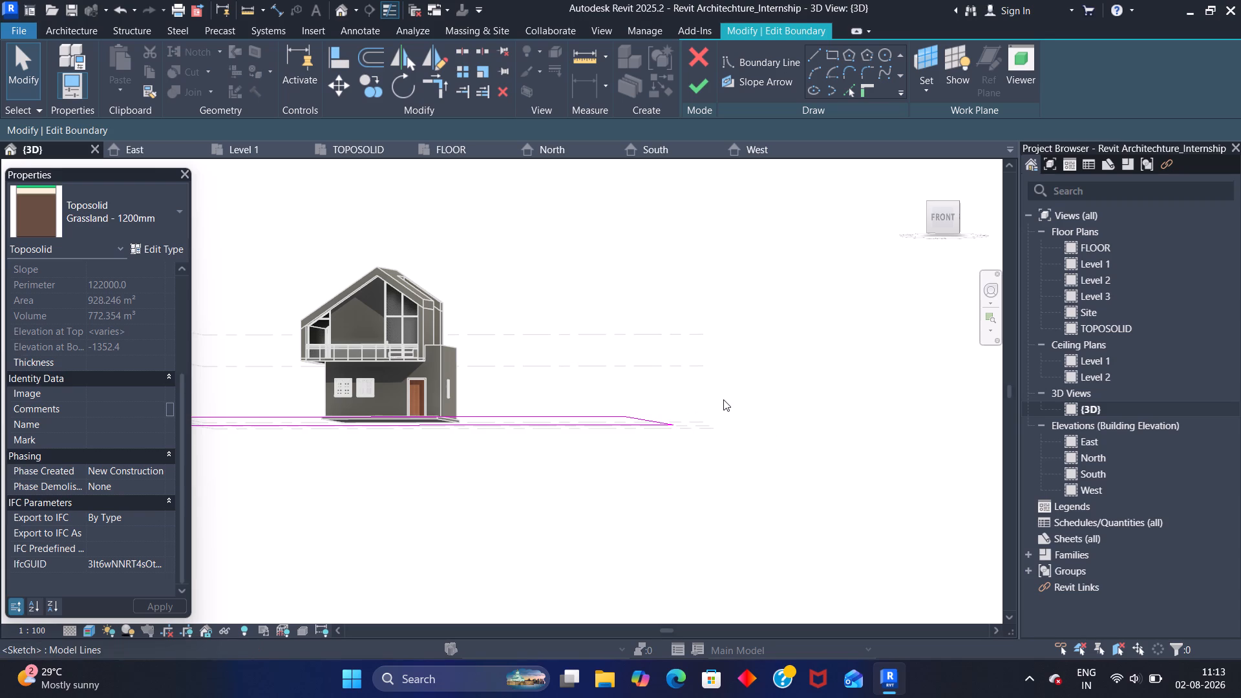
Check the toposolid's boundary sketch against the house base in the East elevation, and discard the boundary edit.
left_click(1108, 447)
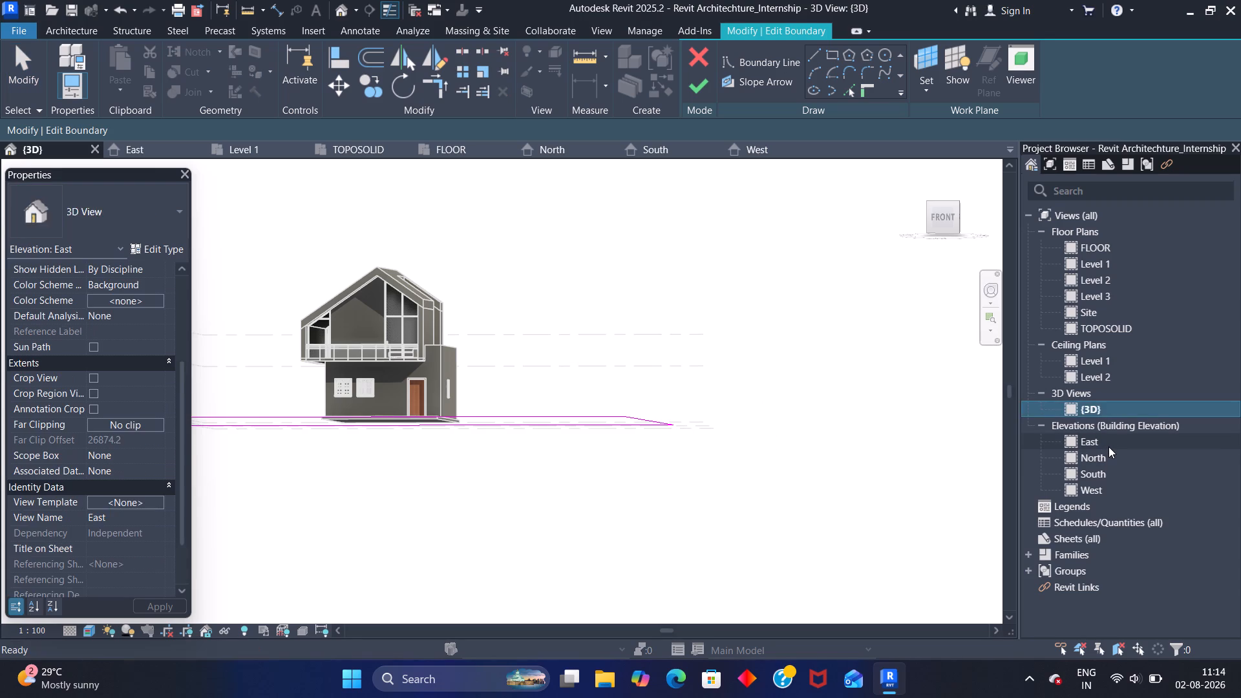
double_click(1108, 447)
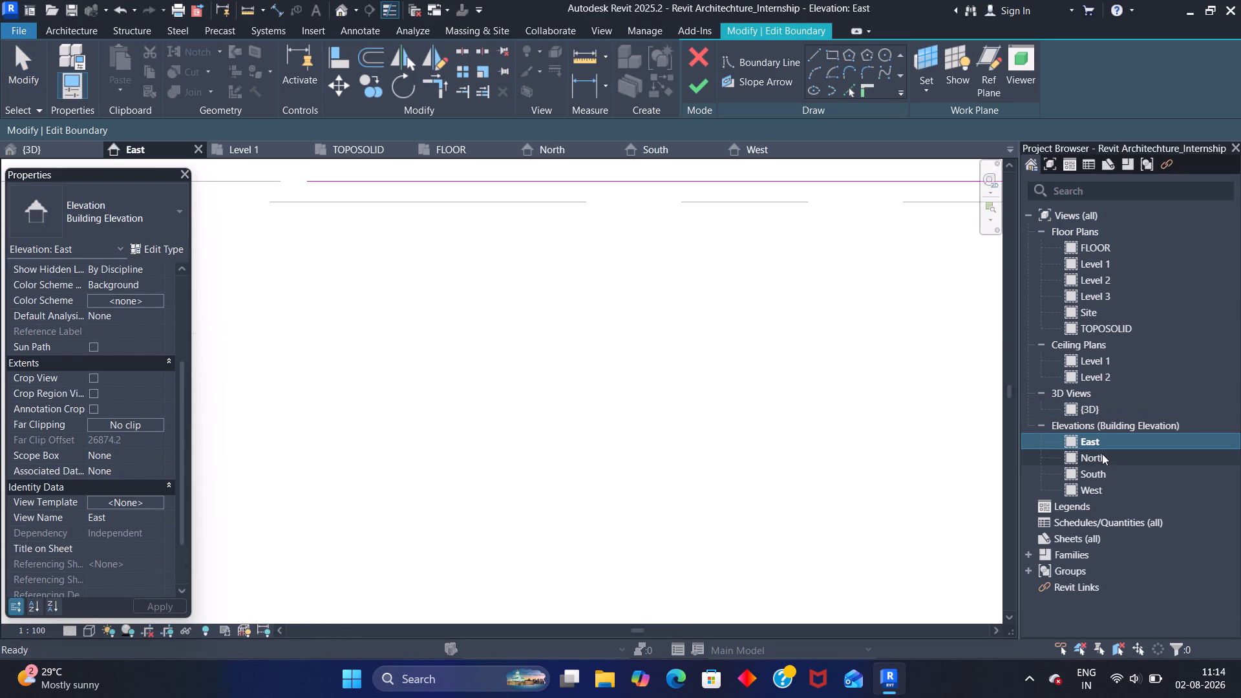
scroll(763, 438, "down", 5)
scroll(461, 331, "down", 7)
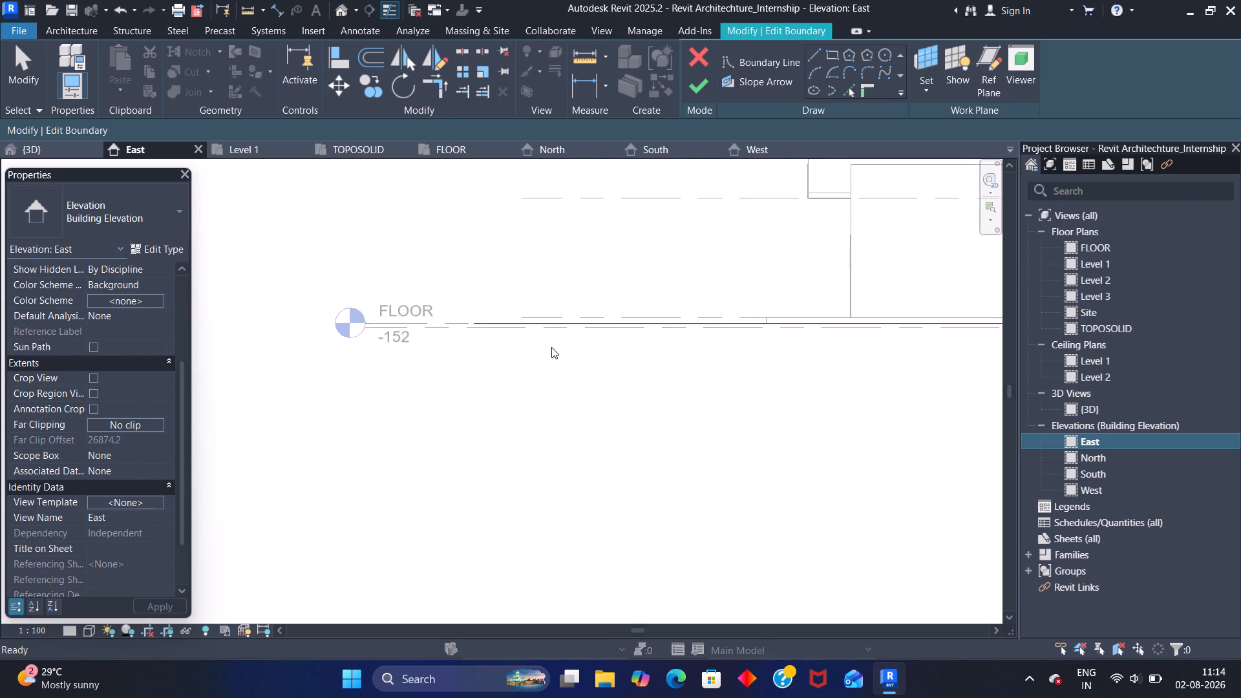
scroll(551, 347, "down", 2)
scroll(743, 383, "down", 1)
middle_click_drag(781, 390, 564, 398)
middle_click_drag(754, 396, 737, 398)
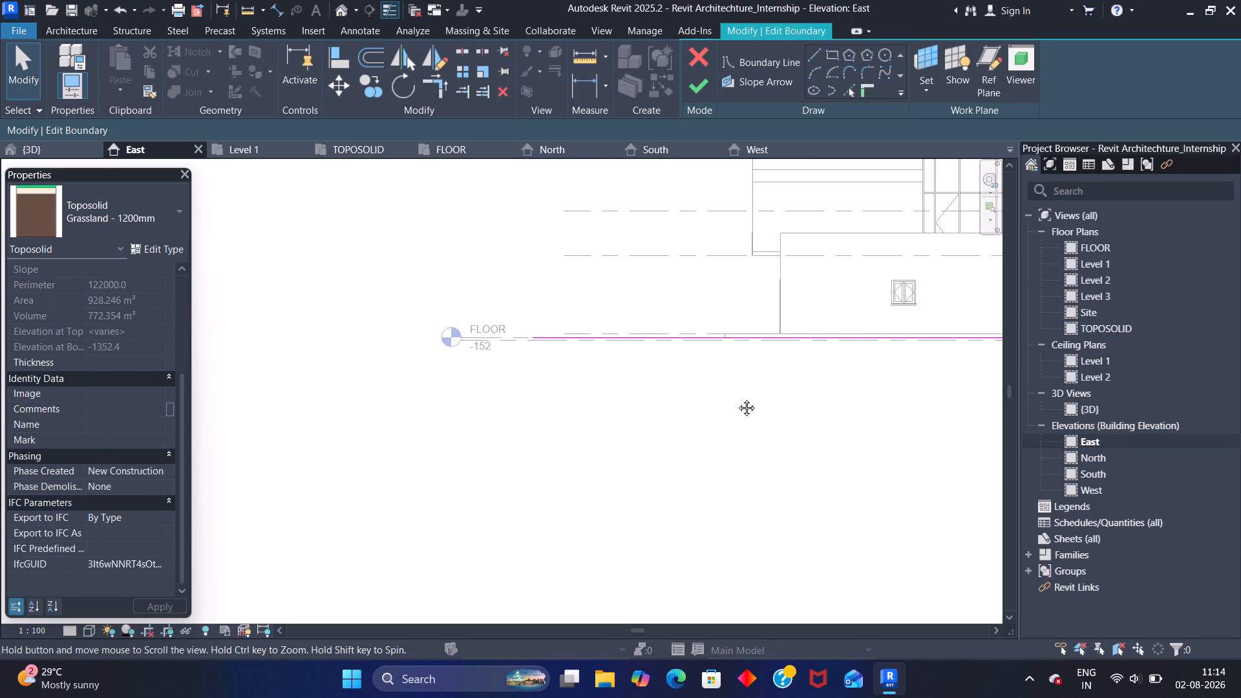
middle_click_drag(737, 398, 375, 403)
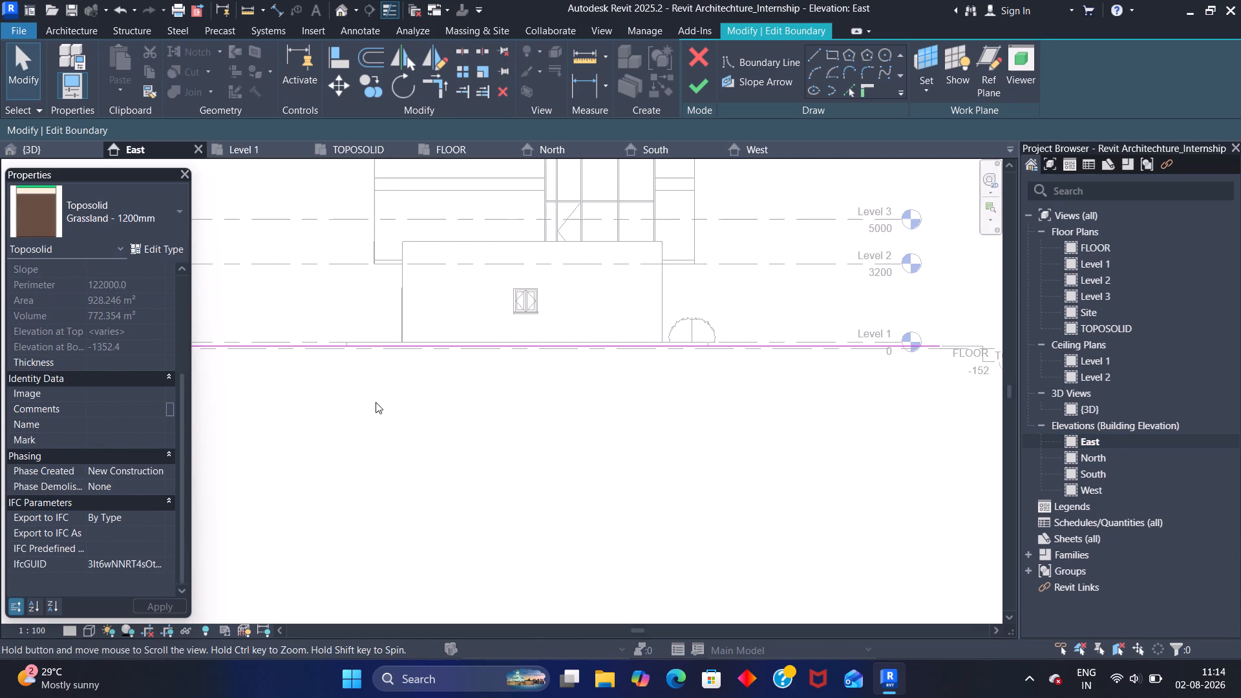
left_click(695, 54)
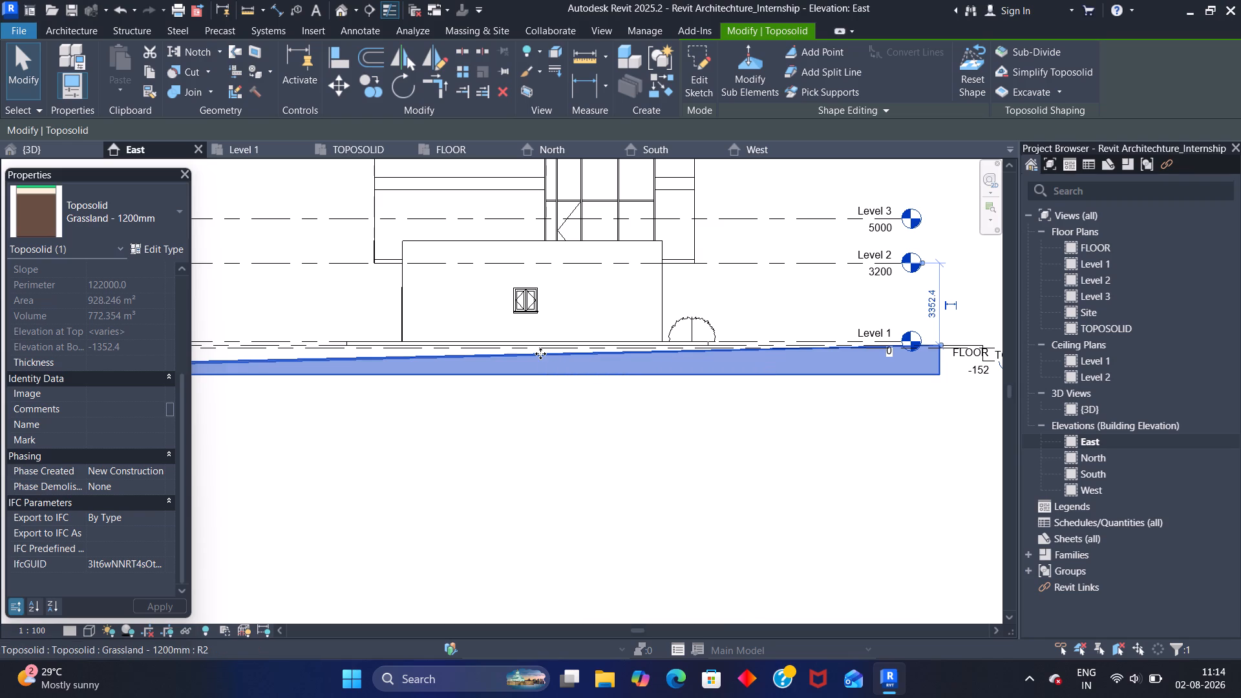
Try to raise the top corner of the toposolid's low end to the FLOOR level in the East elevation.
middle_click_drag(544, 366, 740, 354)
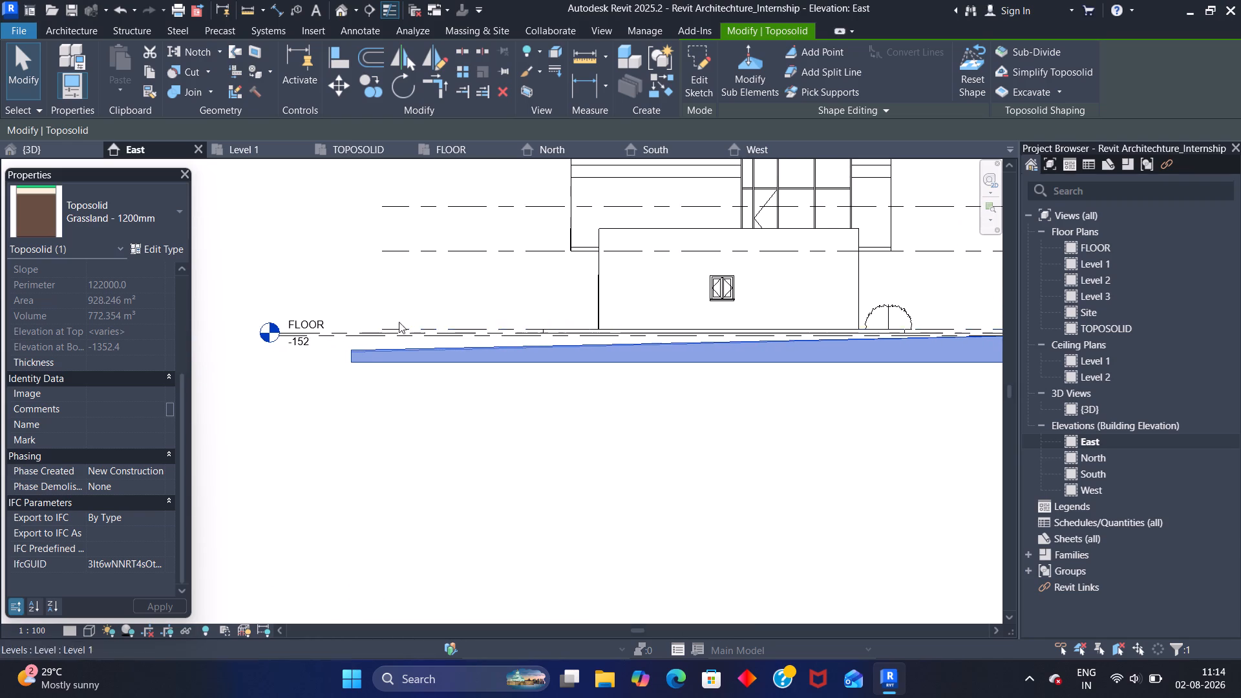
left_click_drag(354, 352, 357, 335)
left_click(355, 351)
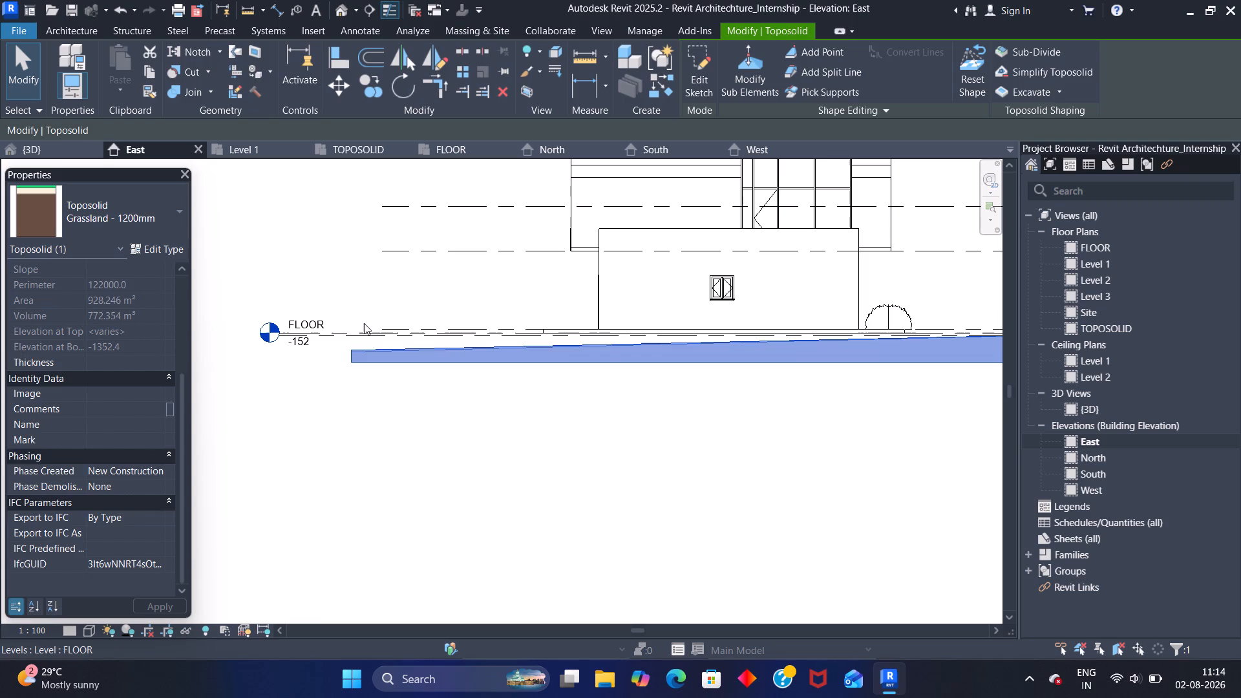
Undo the most recent toposolid slope edits, checking its top edge in the East elevation.
key("ctrl+z")
key("ctrl+z")
key("ctrl+z")
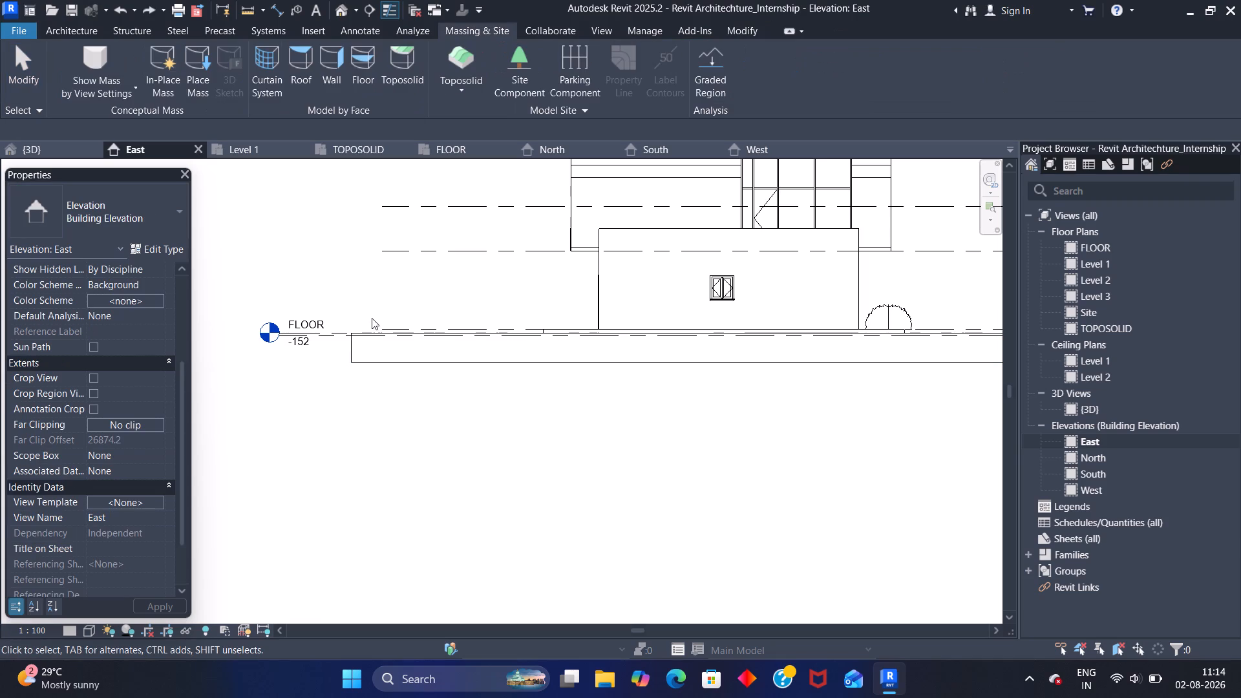
scroll(373, 345, "down", 2)
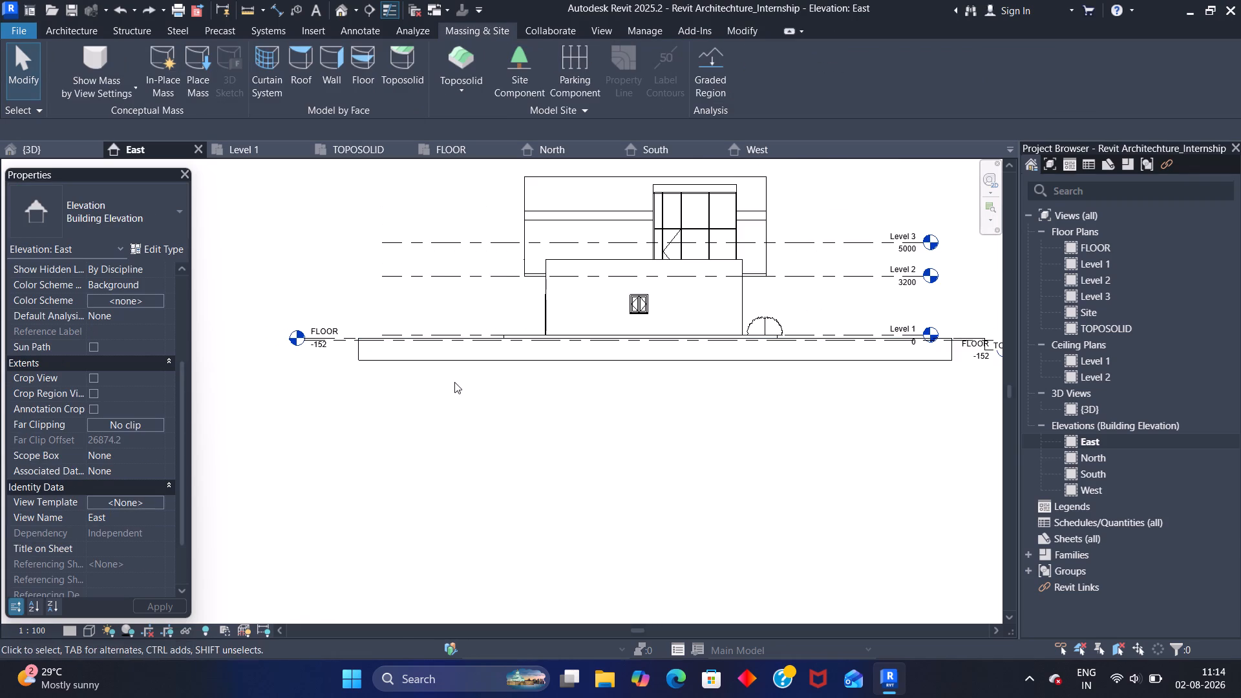
middle_click(455, 382)
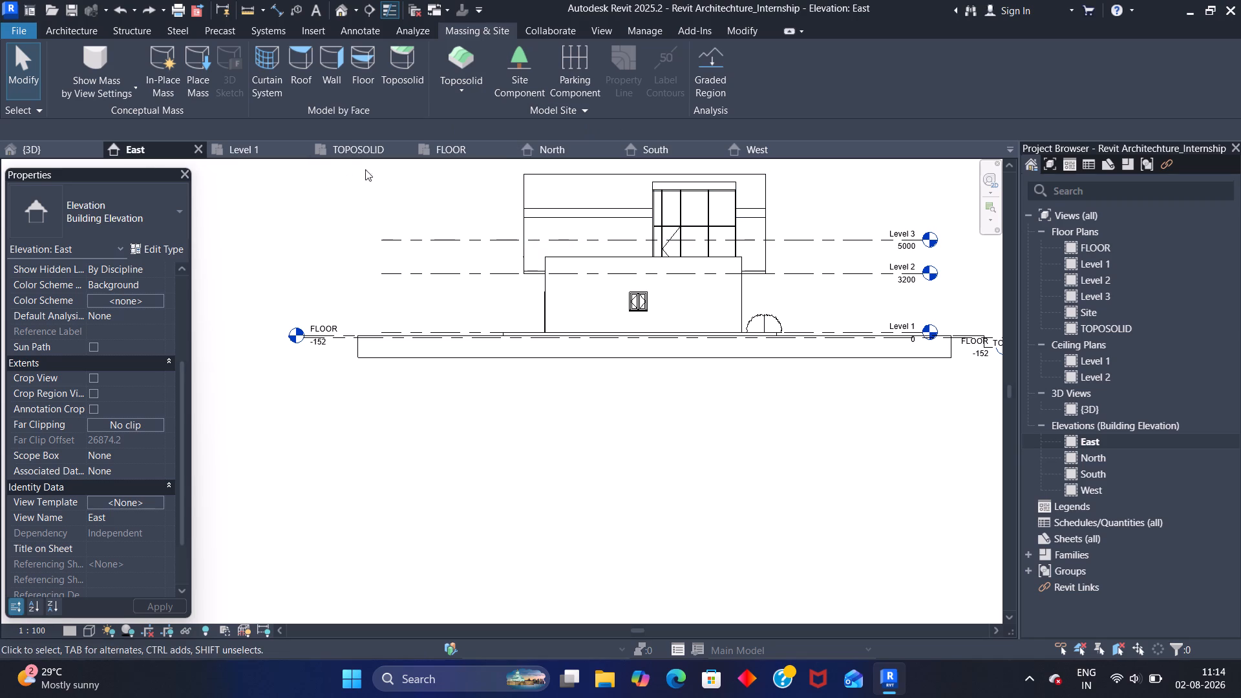
Inspect the toposolid in the 3D view and South elevation, and undo its remaining slope edits to restore a flat slab.
left_click(53, 147)
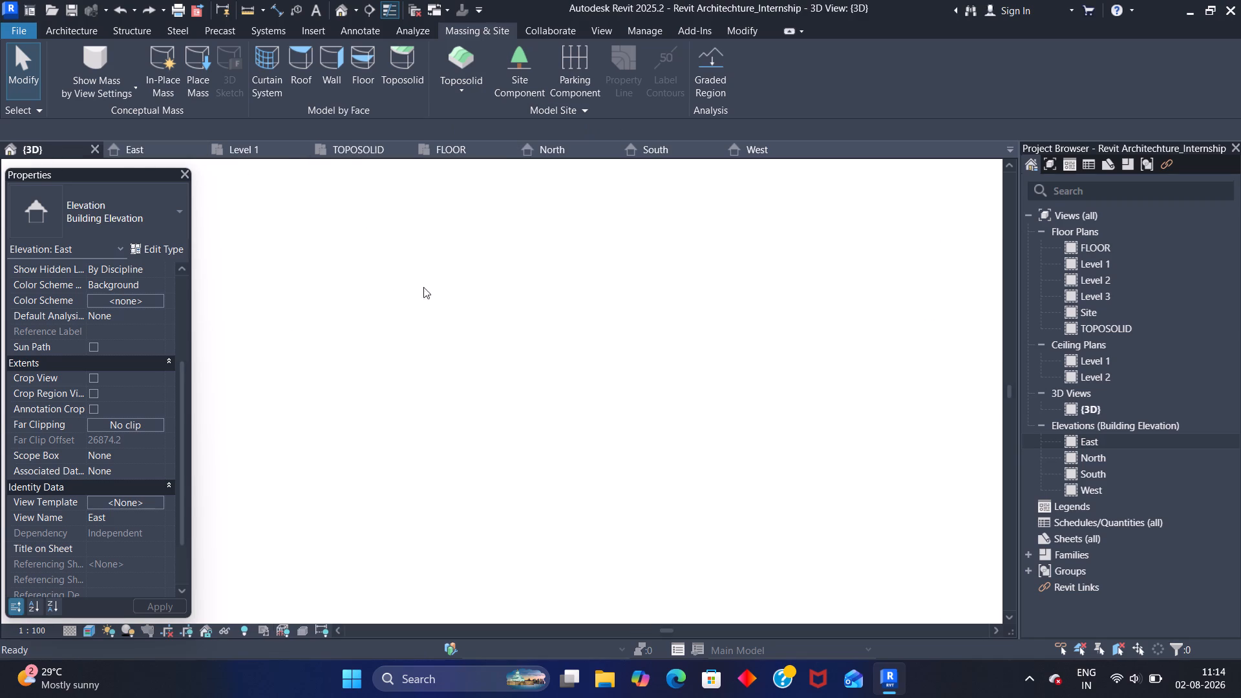
middle_click_drag(559, 361, 562, 368, "shift")
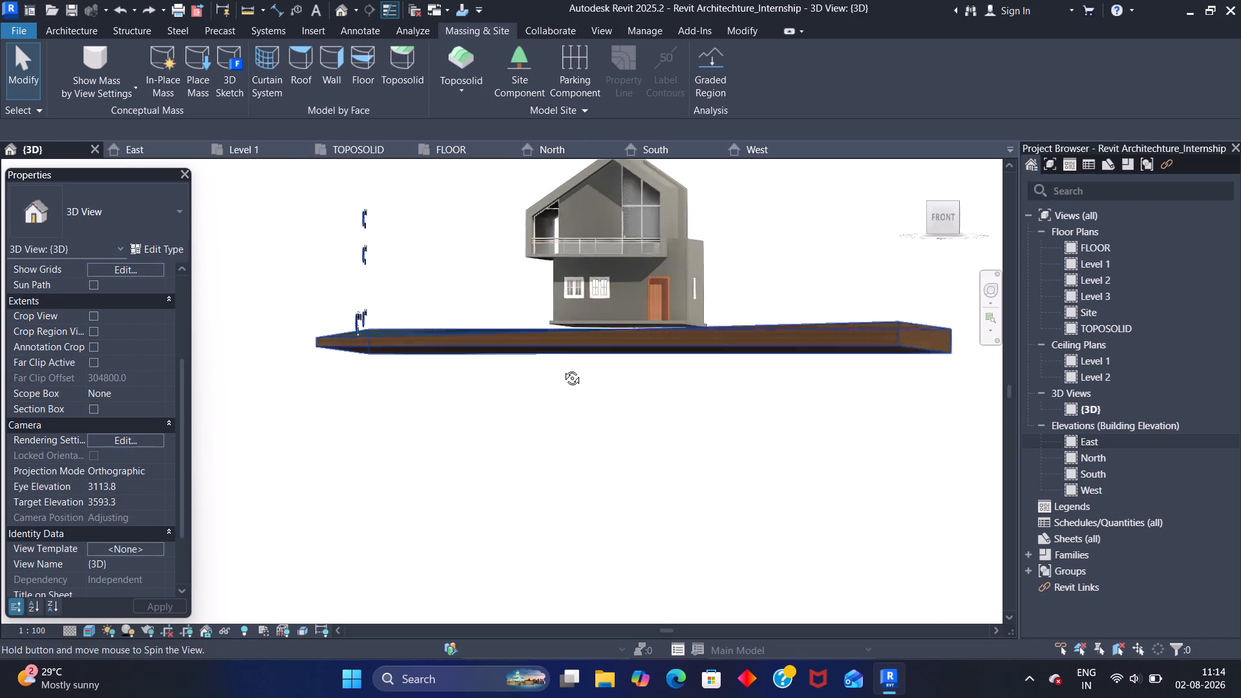
middle_click_drag(562, 368, 569, 379, "shift")
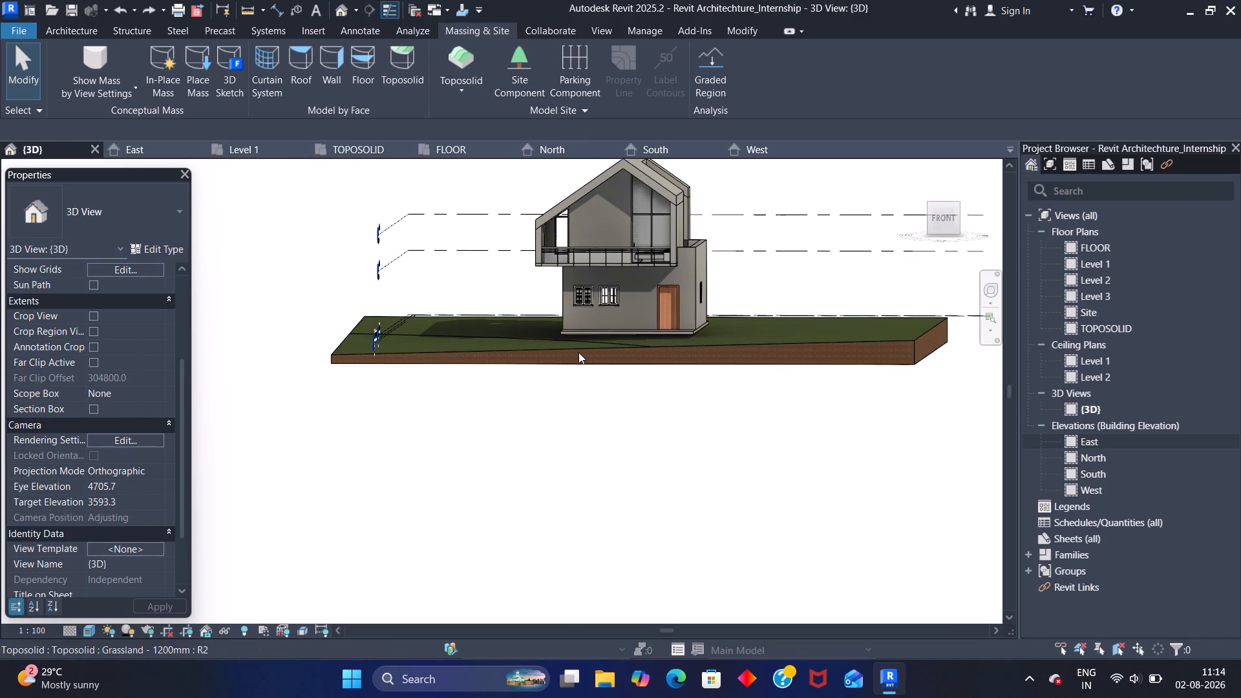
double_click(1118, 461)
left_click(1119, 461)
double_click(1121, 473)
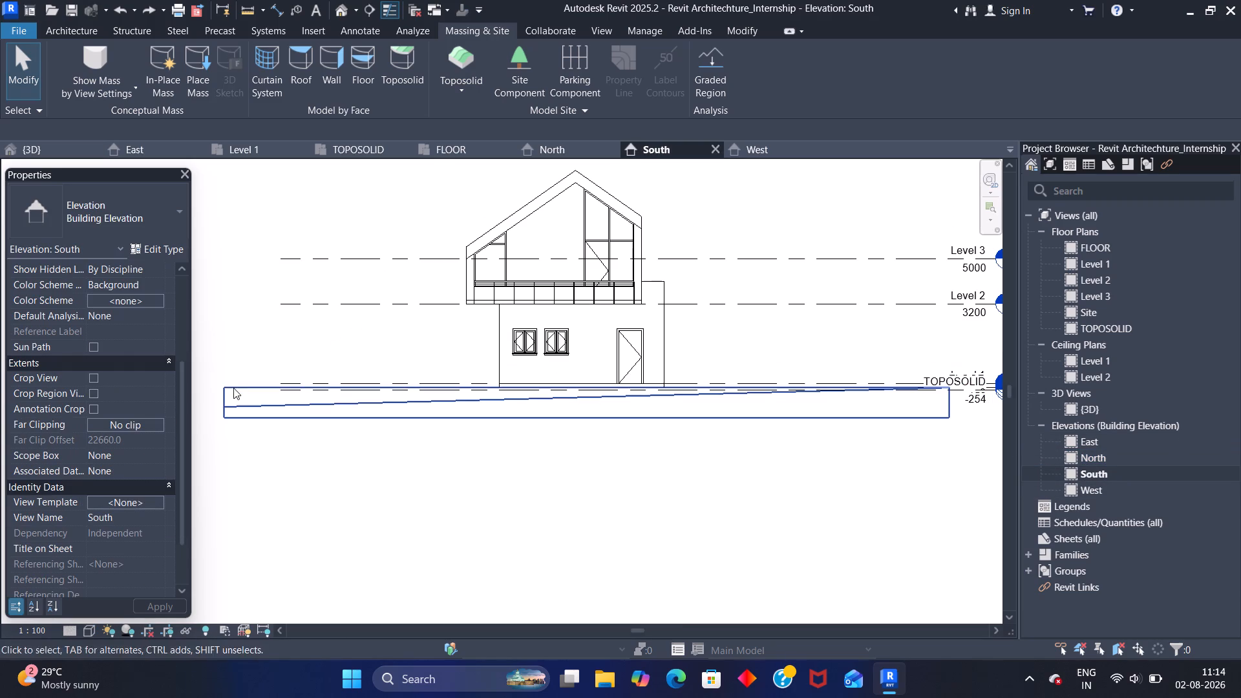
left_click(237, 405)
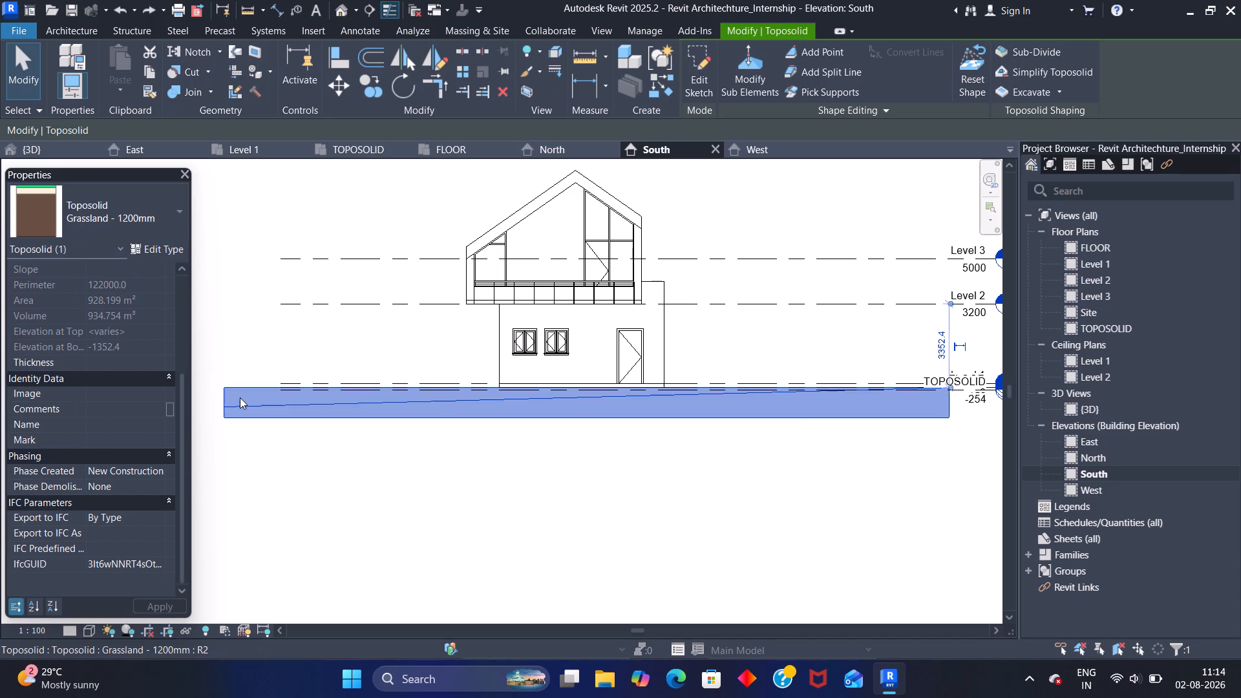
key("ctrl+z")
key("ctrl+z")
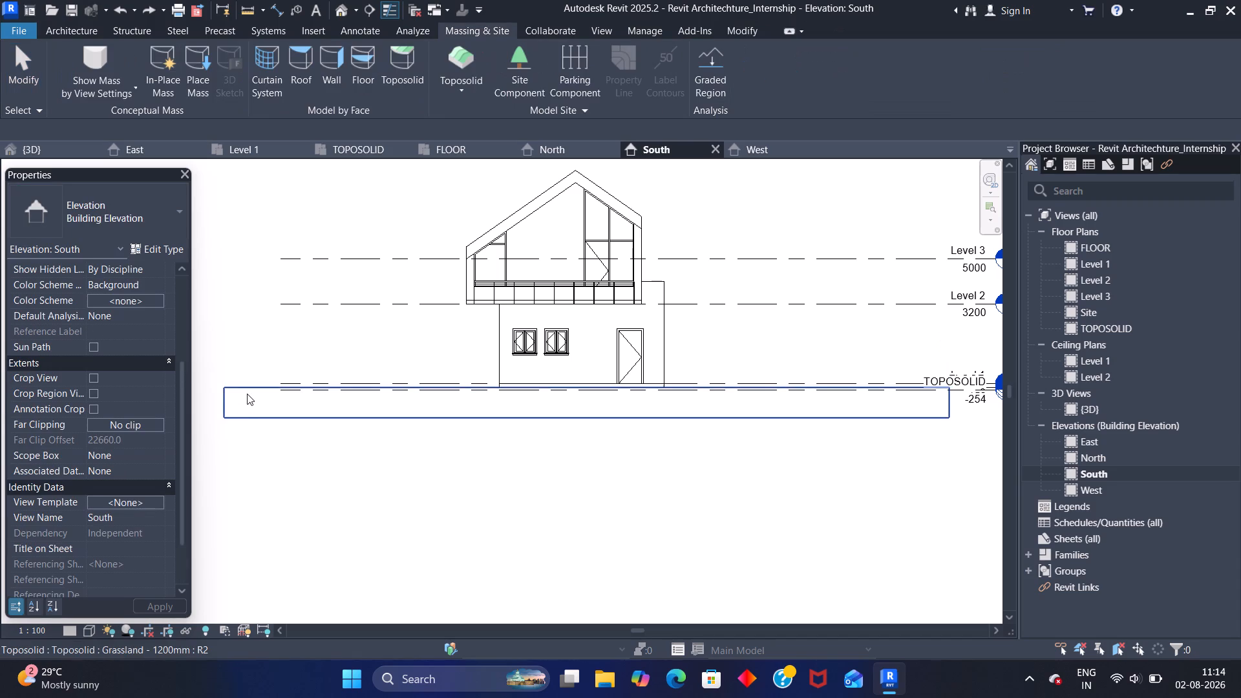
left_click(251, 418)
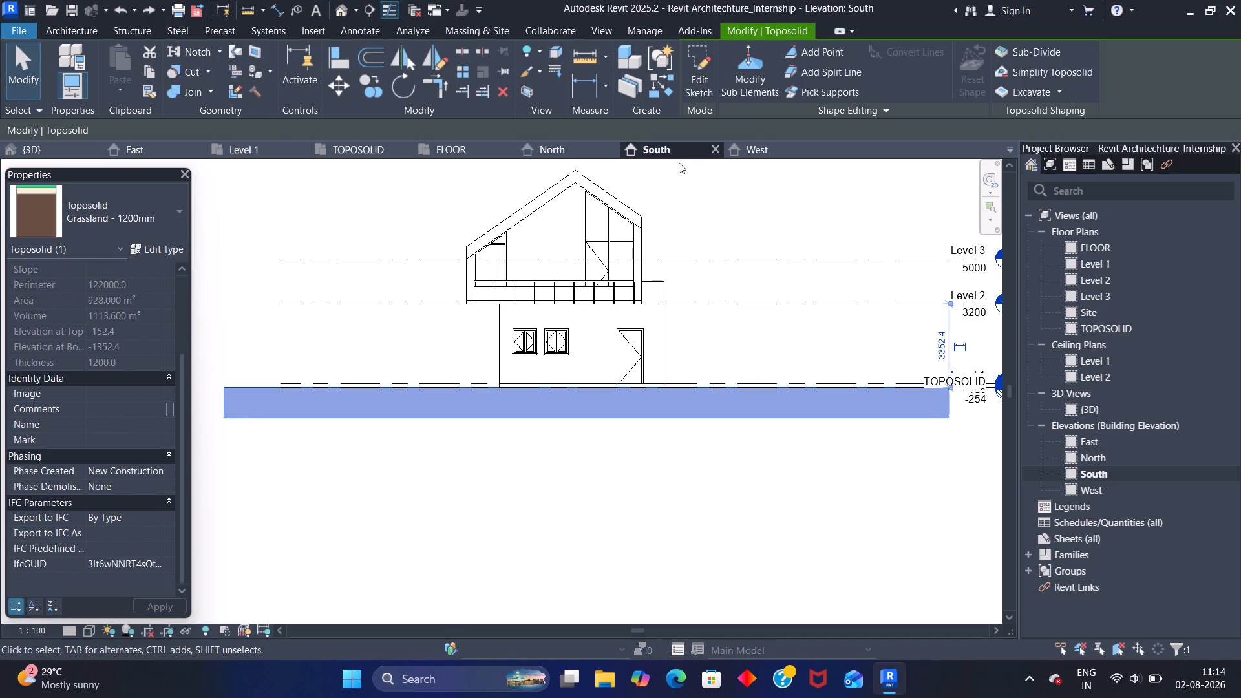
Examine how the flat toposolid meets the house base from the front, right, back and left sides in the 3D view.
left_click(65, 147)
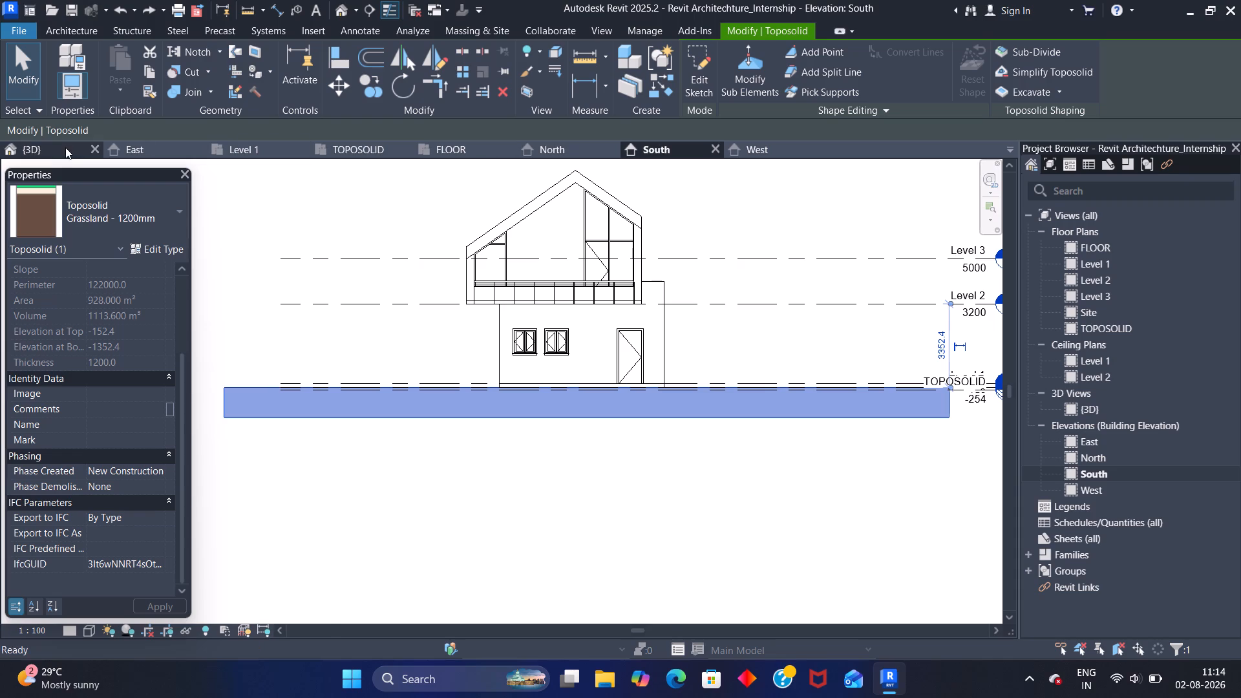
scroll(481, 365, "down", 1)
left_click_drag(460, 388, 457, 396)
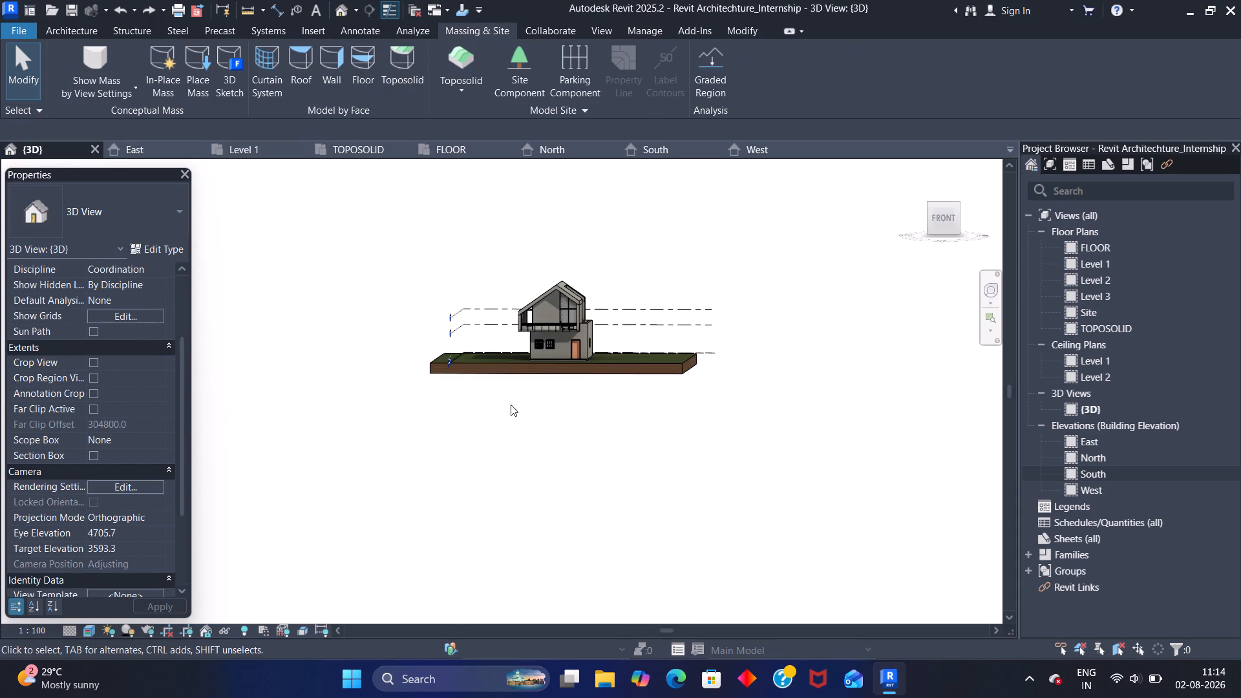
middle_click_drag(561, 429, 556, 433, "shift")
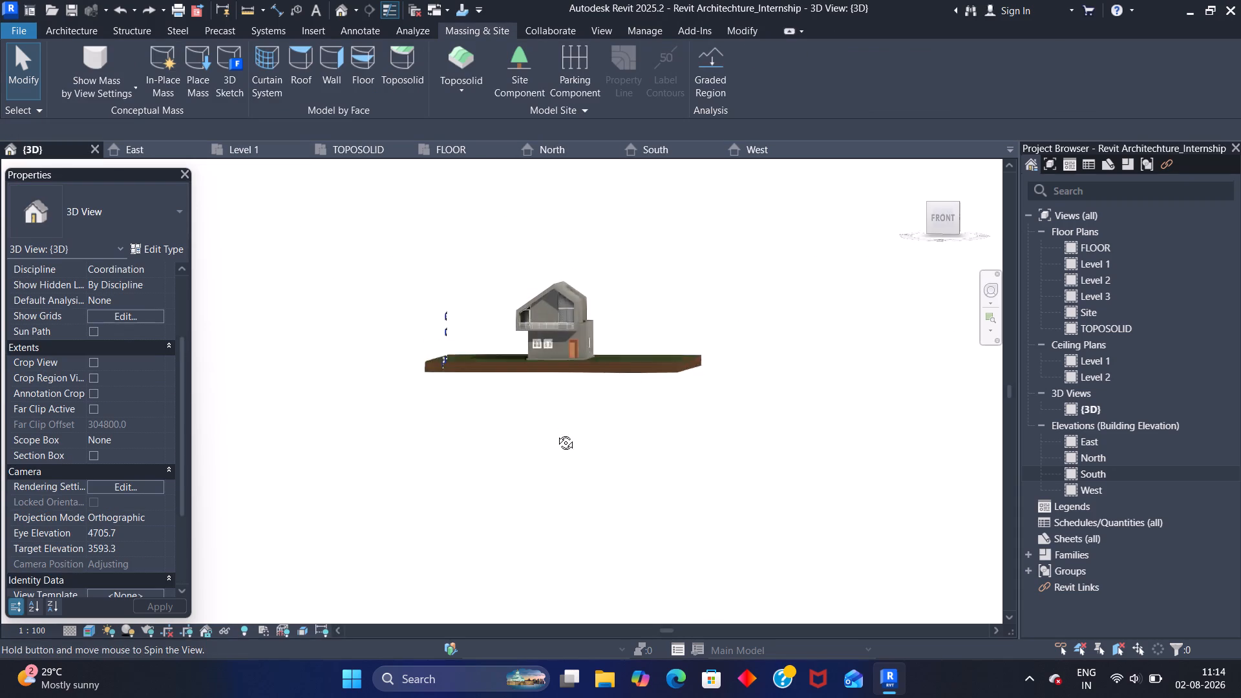
middle_click_drag(556, 433, 547, 421, "shift")
scroll(543, 348, "up", 11)
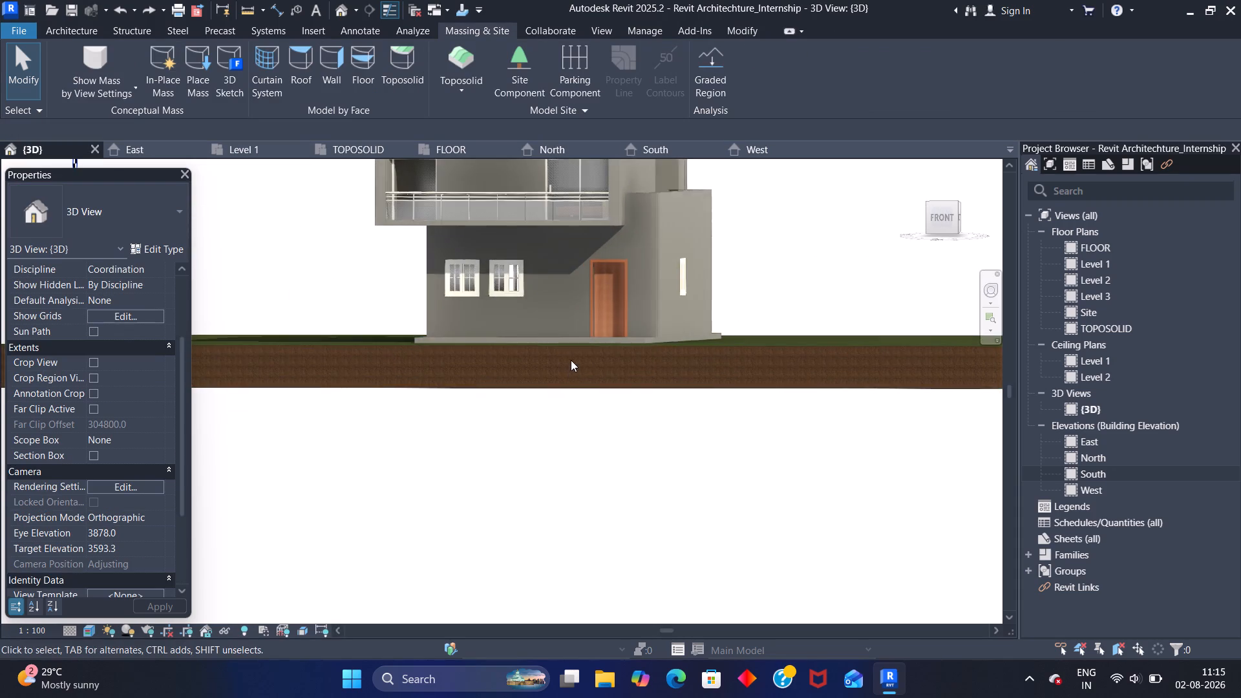
scroll(564, 361, "up", 1)
middle_click_drag(564, 361, 567, 383)
middle_click_drag(556, 362, 556, 379, "shift")
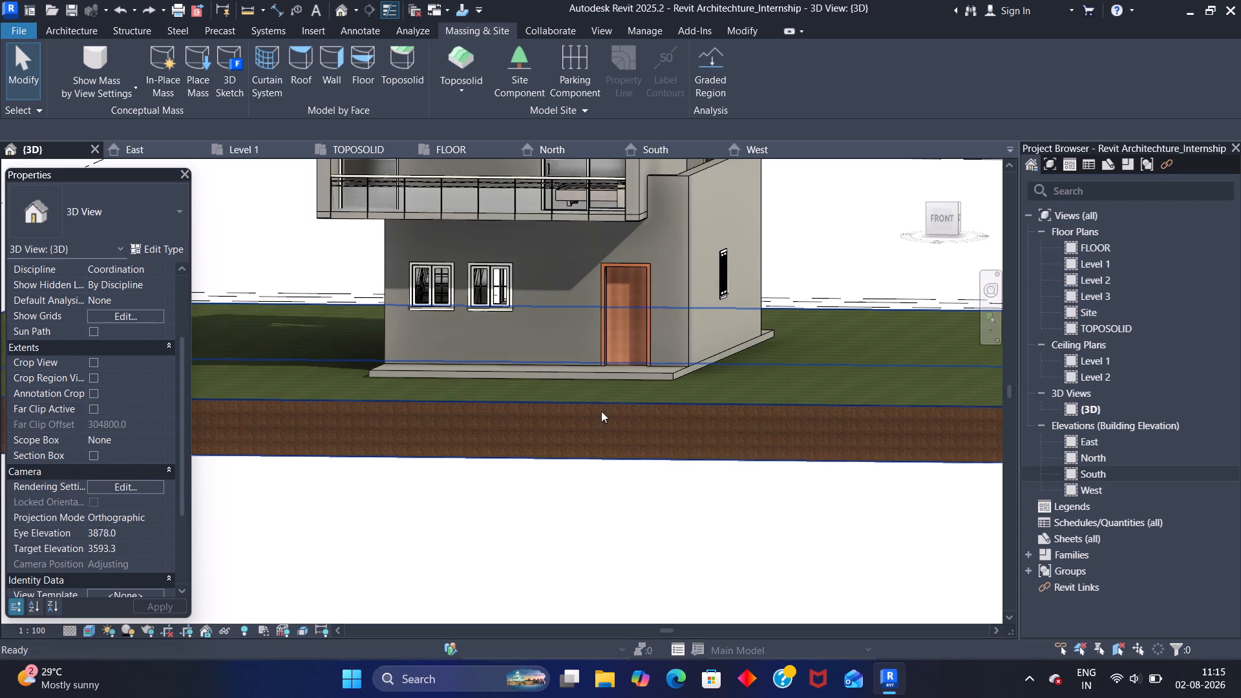
middle_click_drag(746, 403, 595, 389, "shift")
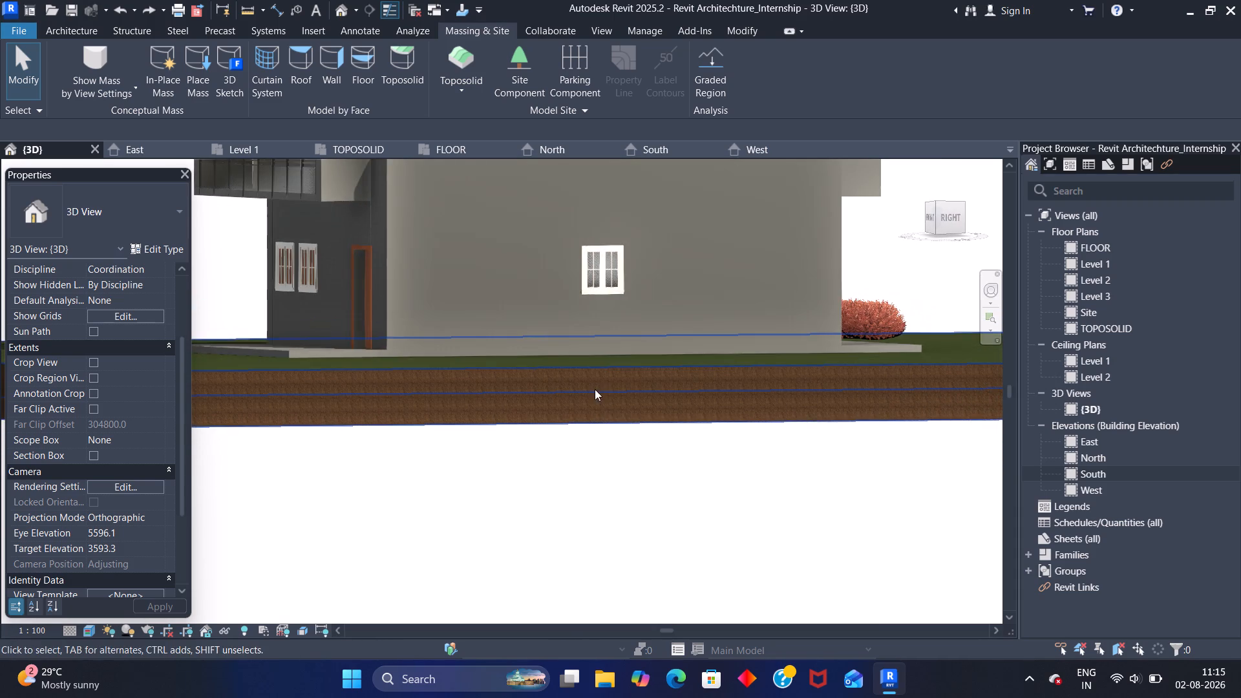
middle_click_drag(700, 367, 480, 363, "shift")
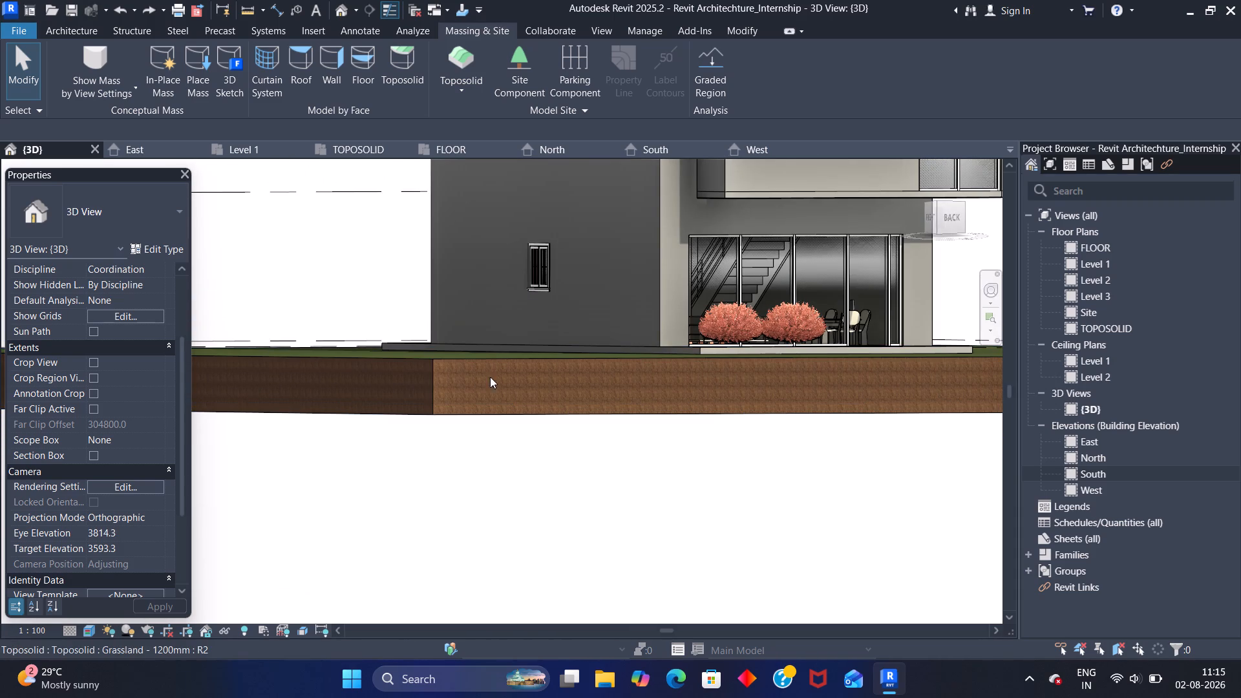
middle_click_drag(549, 391, 345, 403, "shift")
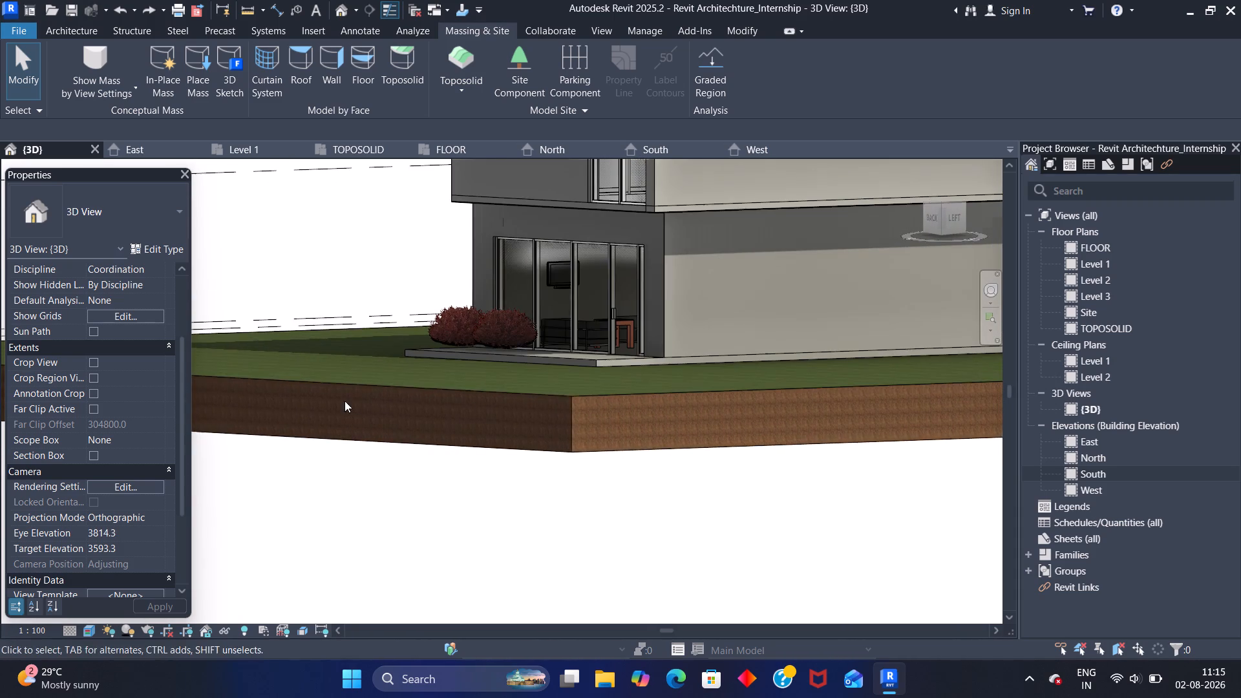
middle_click_drag(496, 403, 345, 403, "shift")
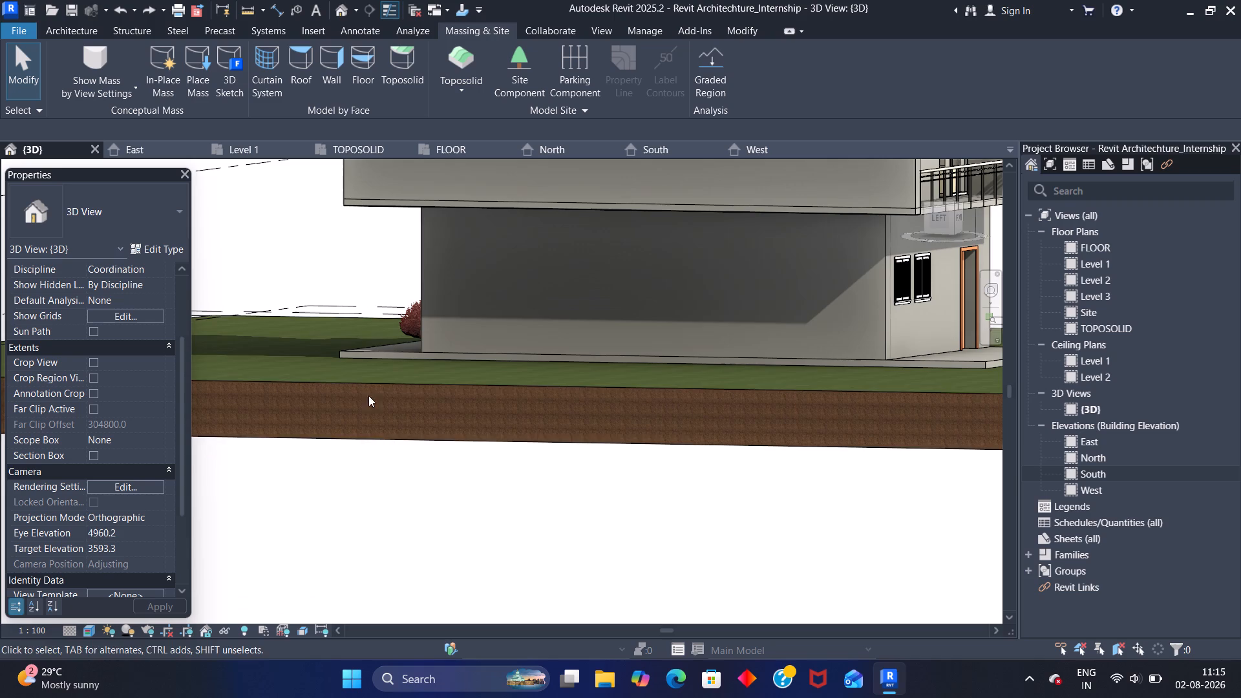
middle_click_drag(416, 379, 505, 417, "shift")
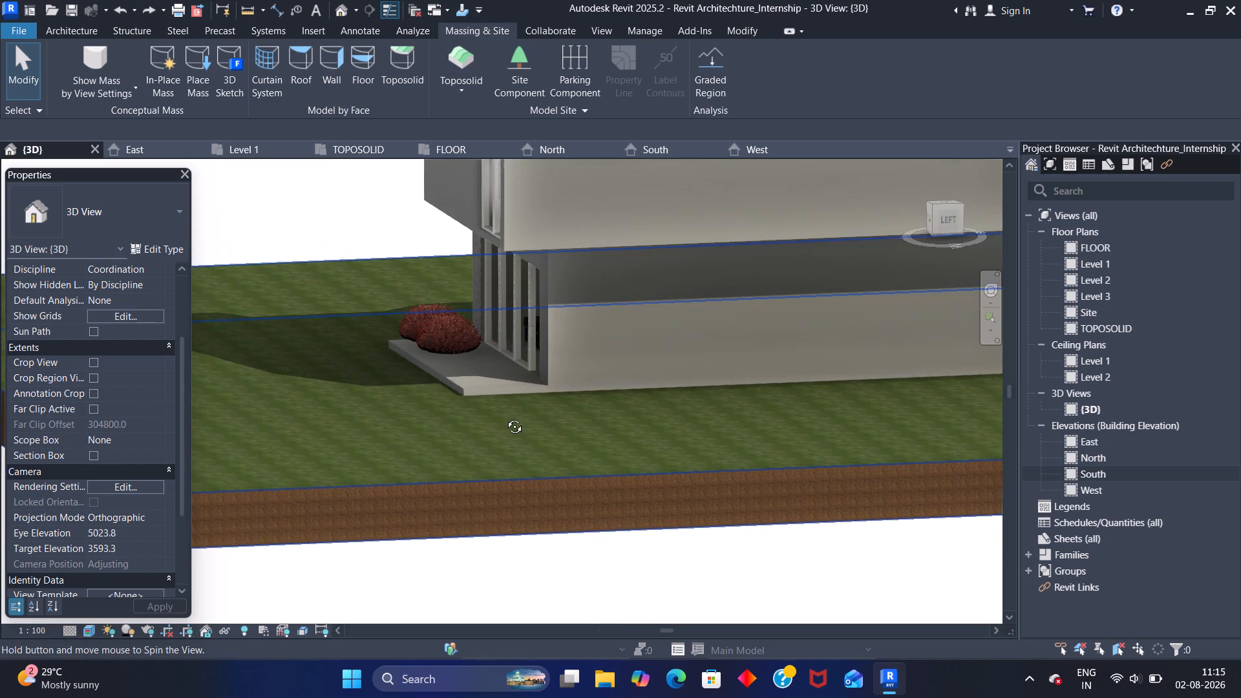
middle_click_drag(505, 417, 580, 377, "shift")
middle_click_drag(308, 399, 325, 409, "shift")
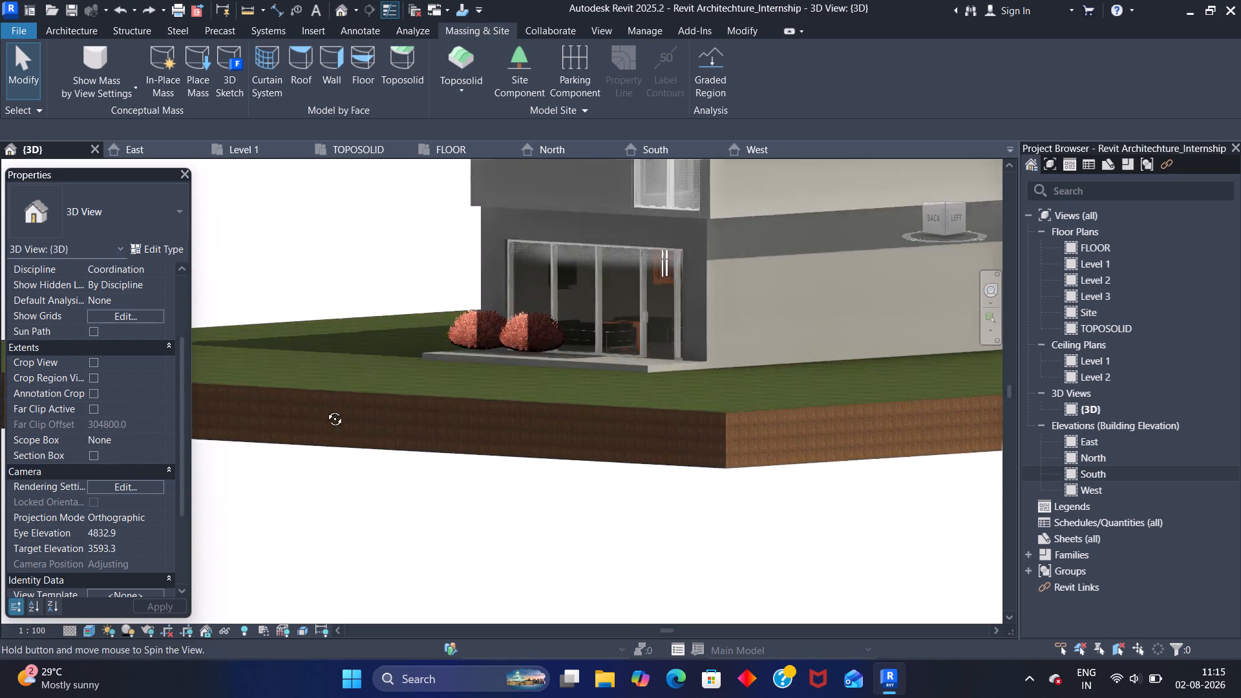
middle_click_drag(325, 409, 440, 450, "shift")
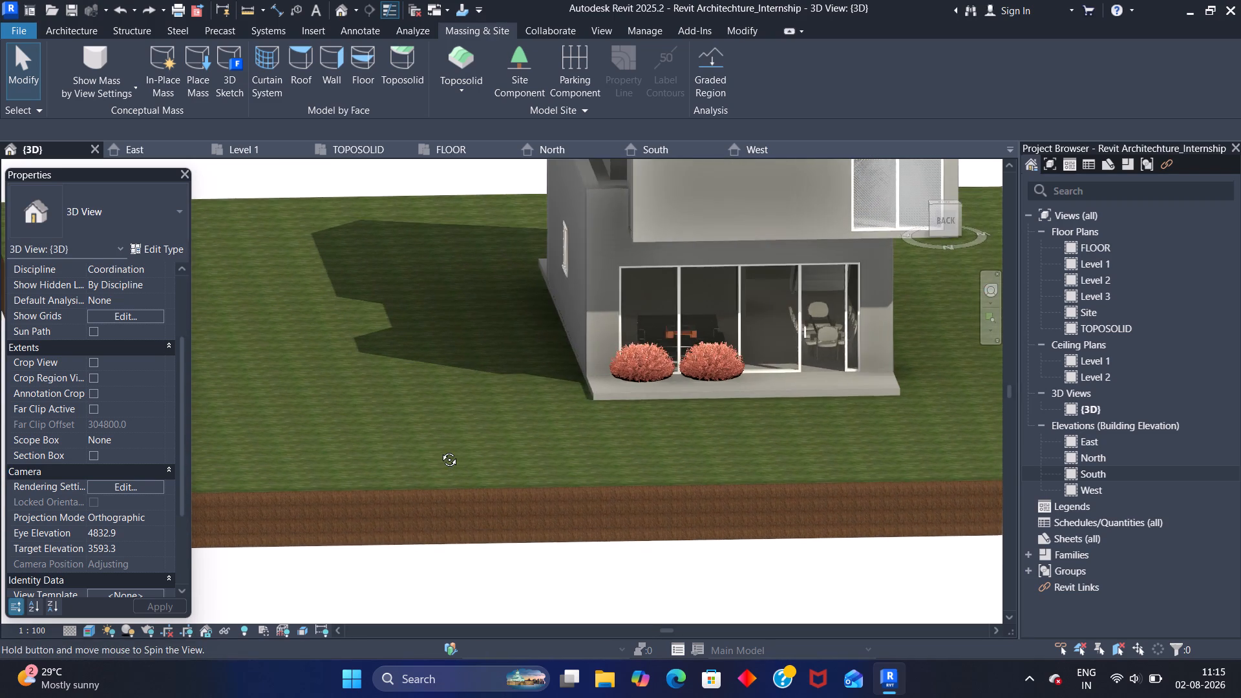
middle_click_drag(440, 450, 443, 439, "shift")
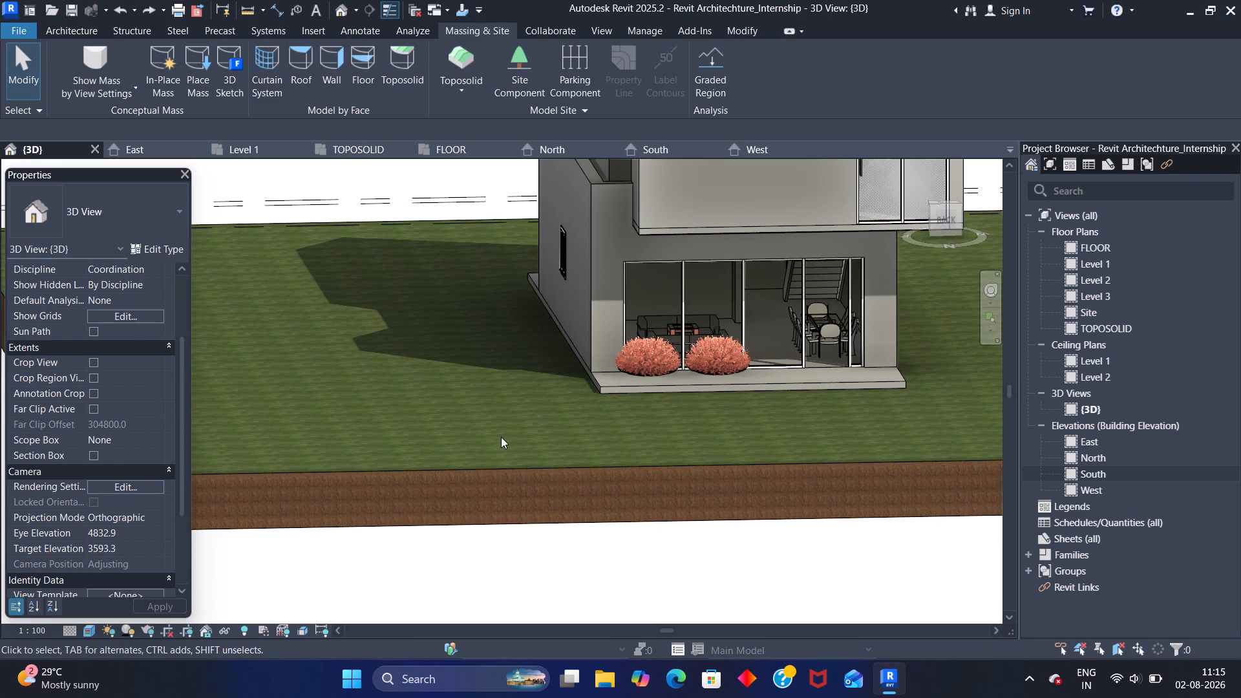
middle_click_drag(501, 437, 251, 414)
scroll(271, 379, "down", 1)
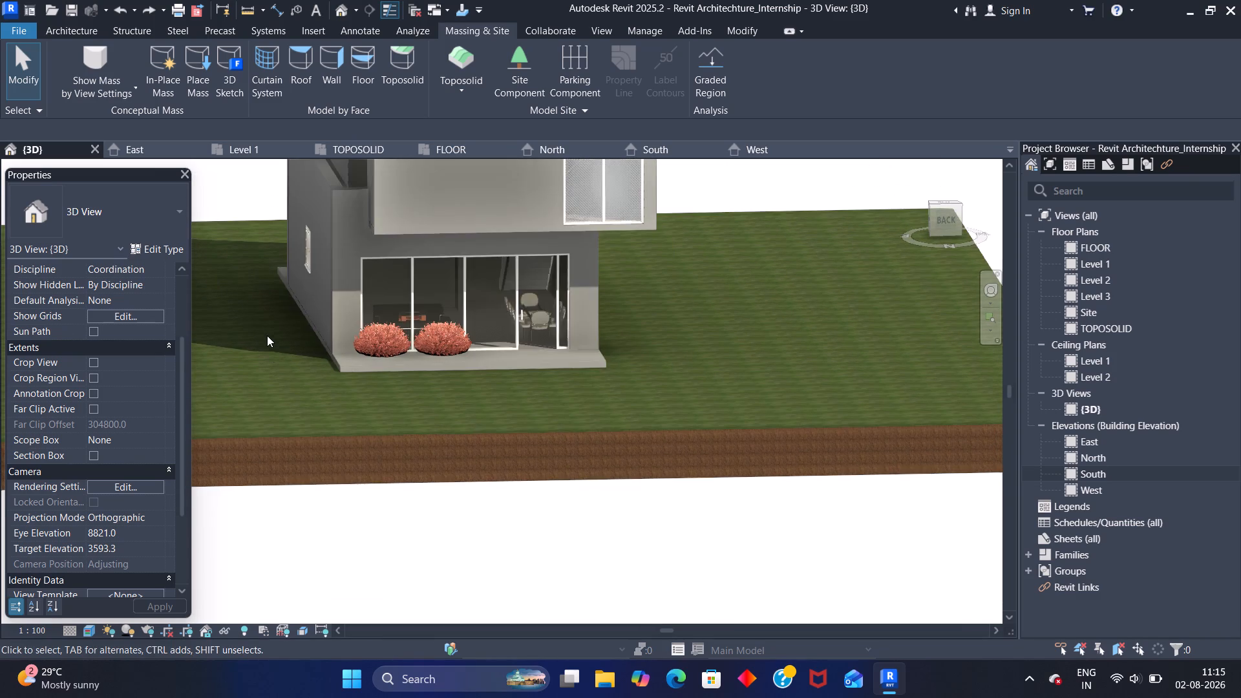
scroll(266, 333, "up", 1)
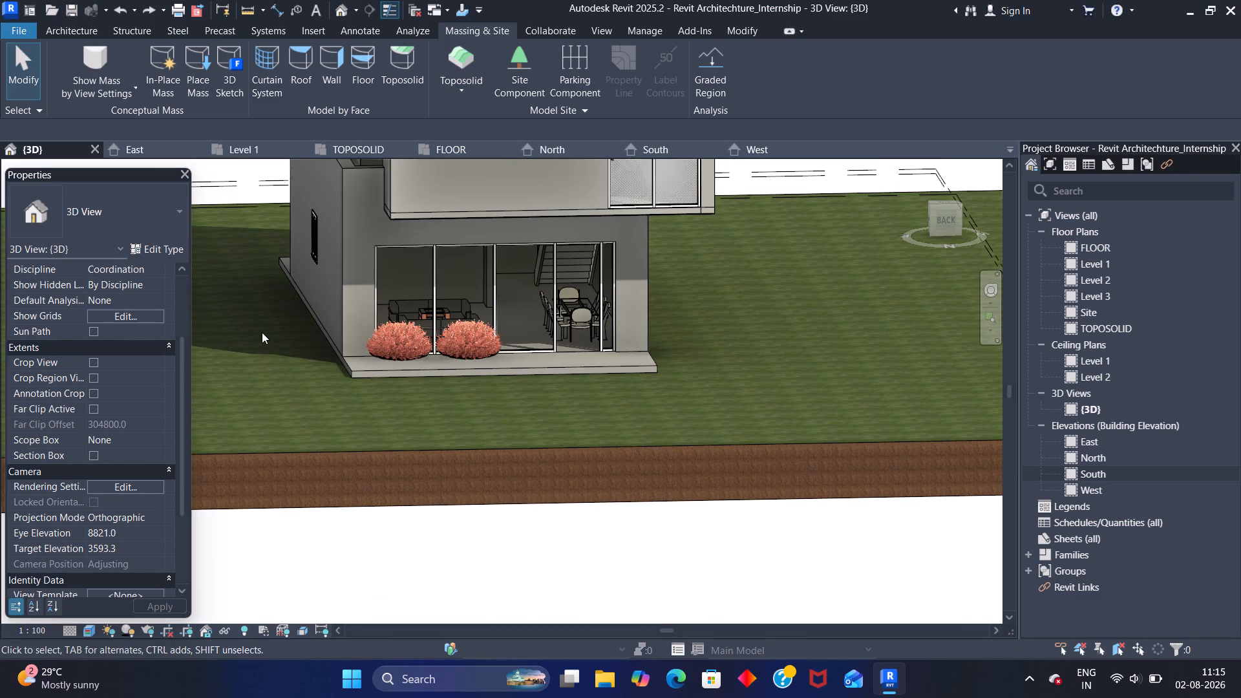
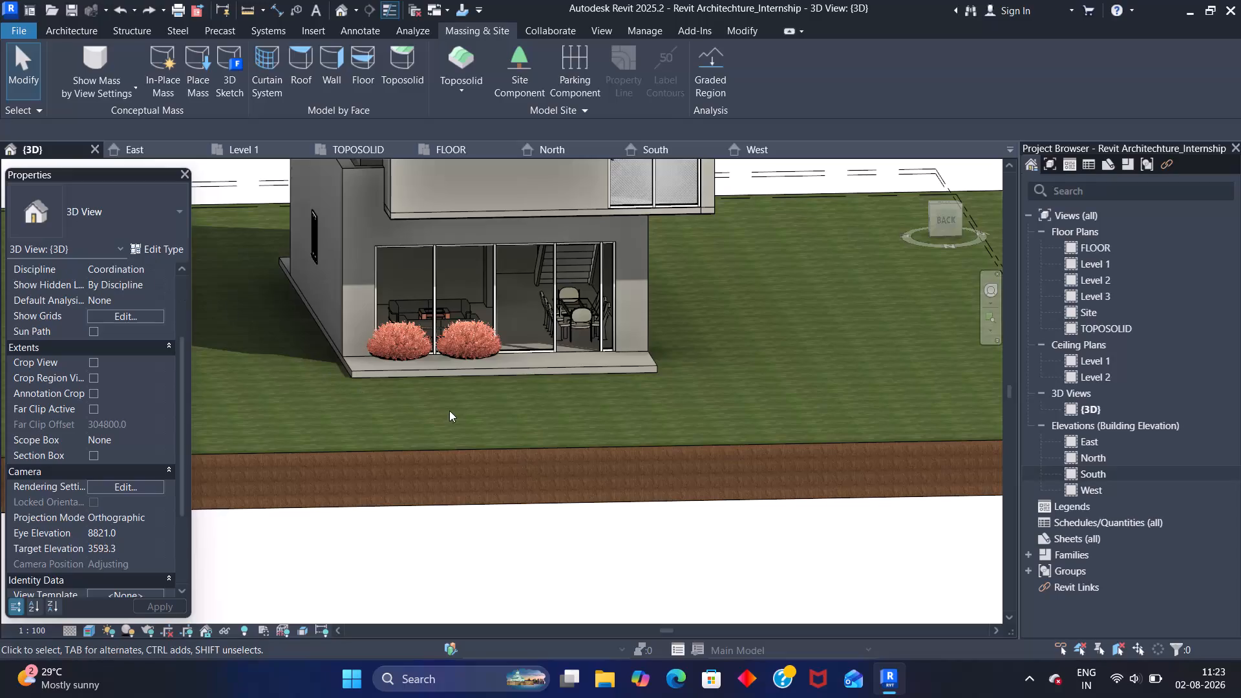
In the FLOOR plan, edit the grassland toposolid's boundary and sketch a surrounding rectangle about 42000 by 51000 mm.
scroll(539, 399, "down", 1)
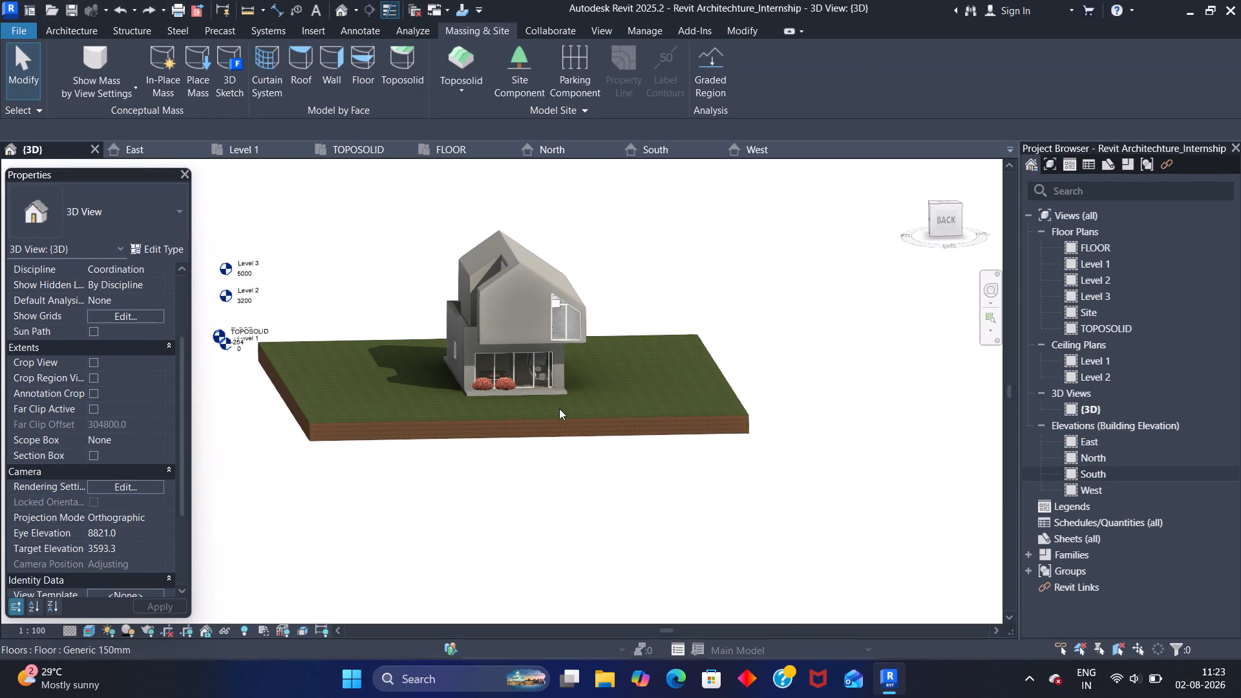
middle_click_drag(589, 407, 479, 461, "shift")
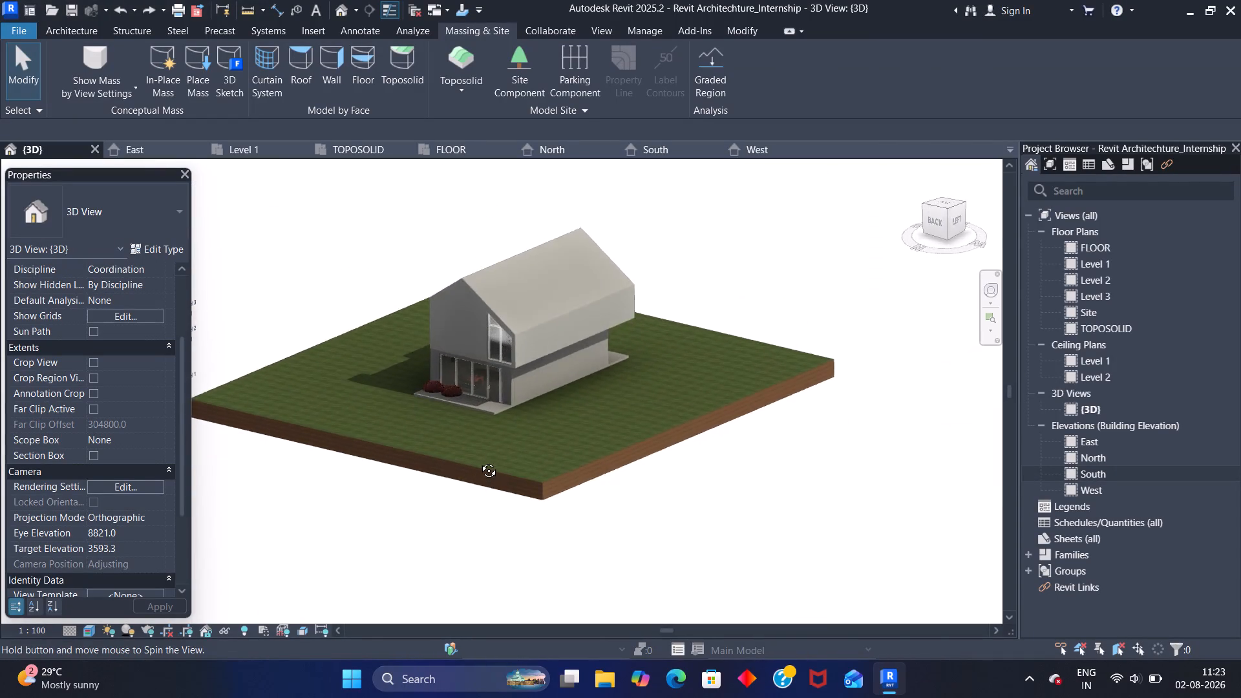
middle_click_drag(479, 461, 568, 454, "shift")
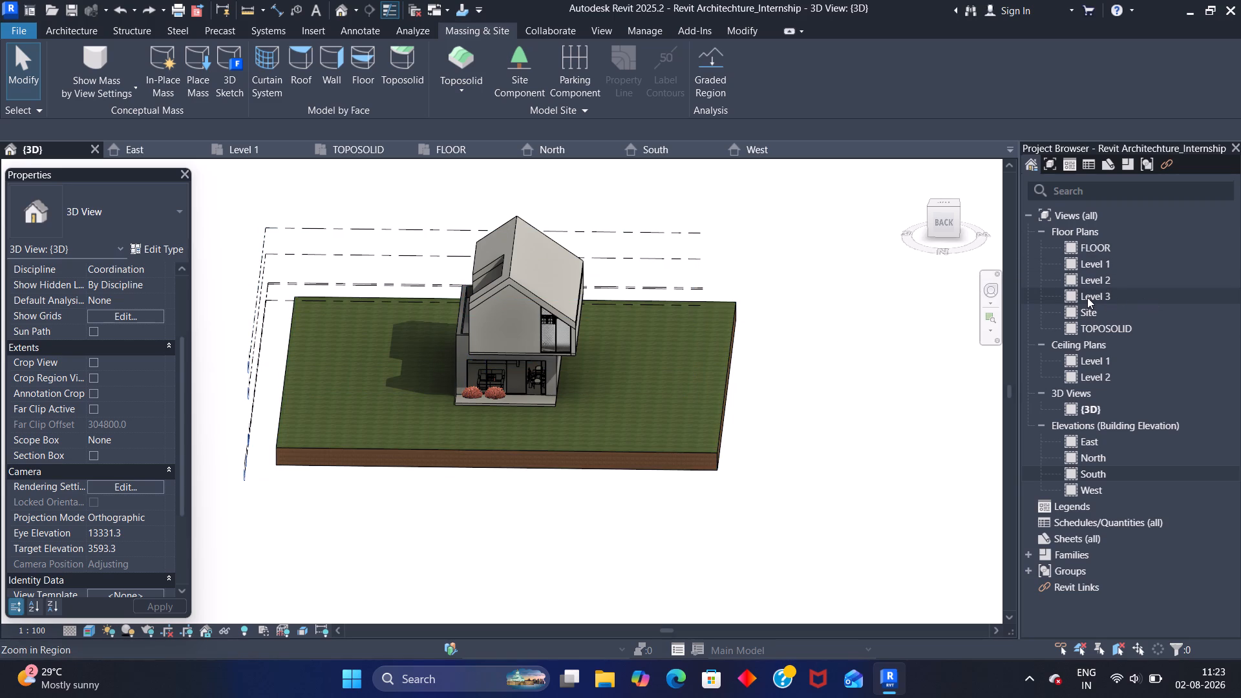
double_click(1091, 248)
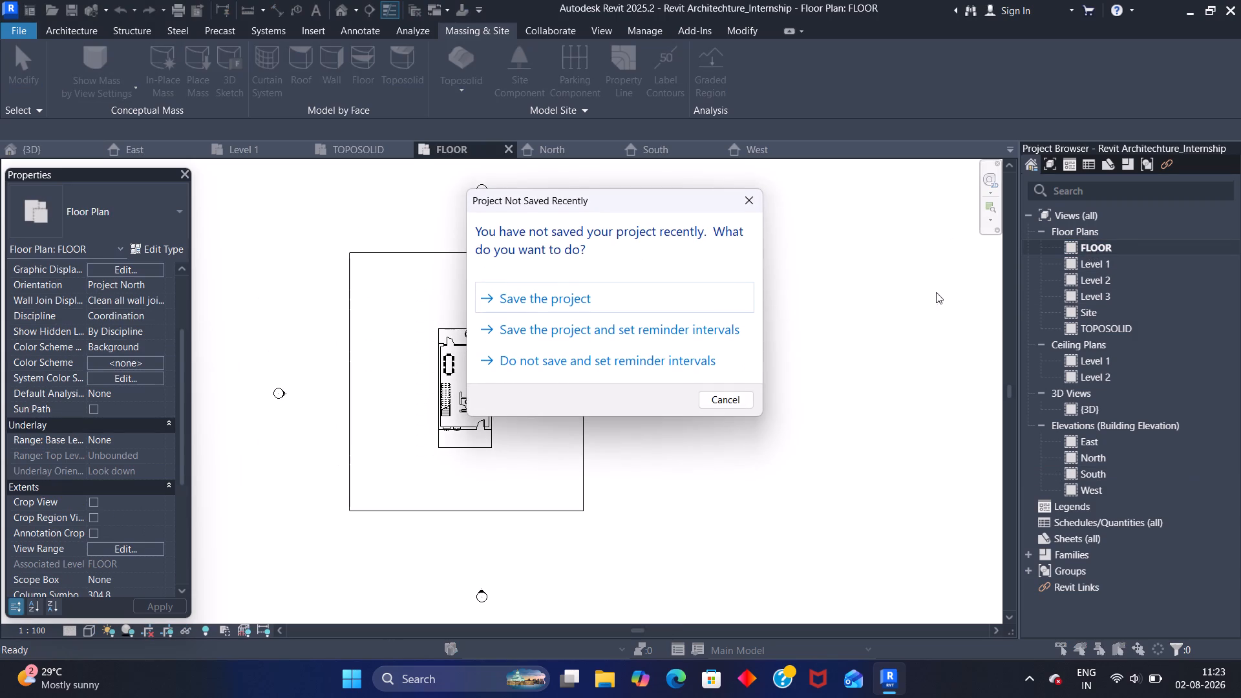
left_click(743, 196)
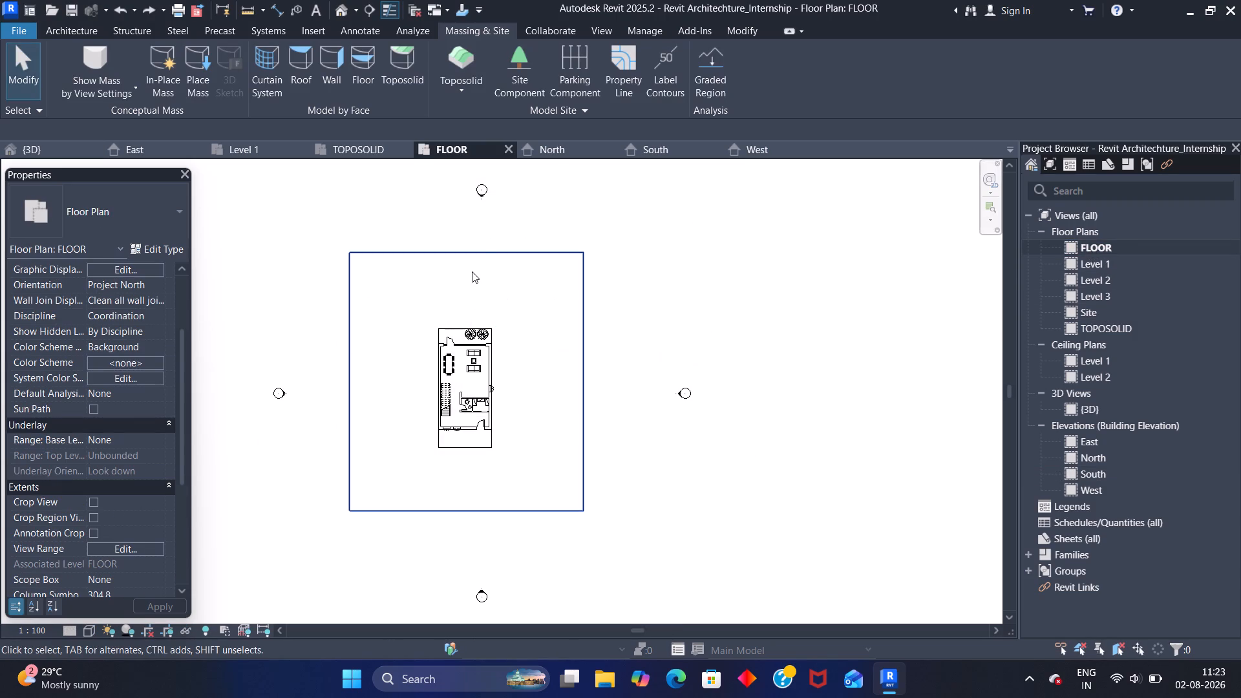
left_click(474, 251)
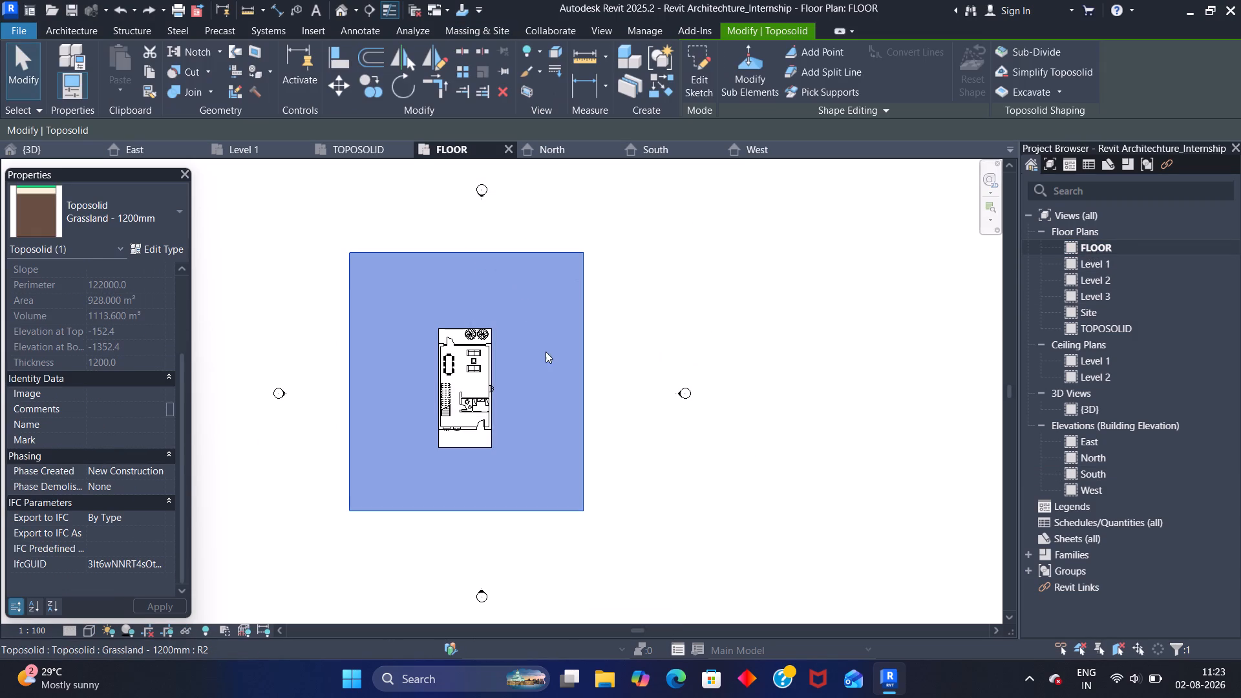
left_click(709, 89)
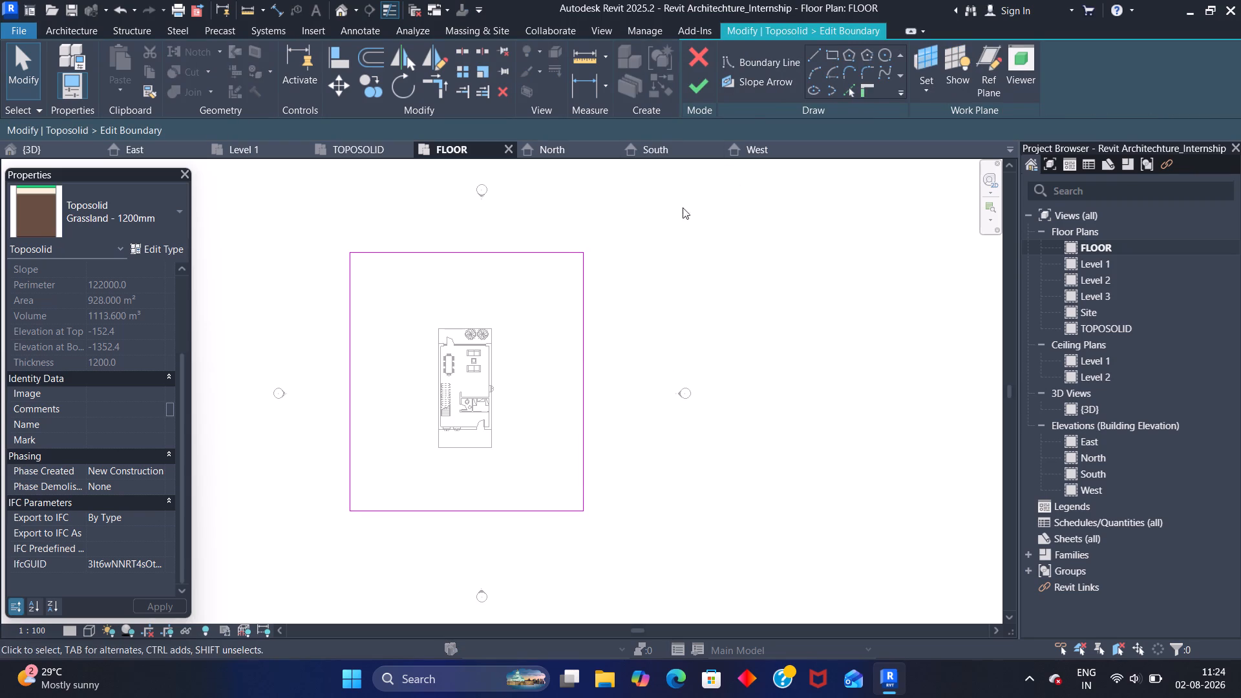
left_click(830, 52)
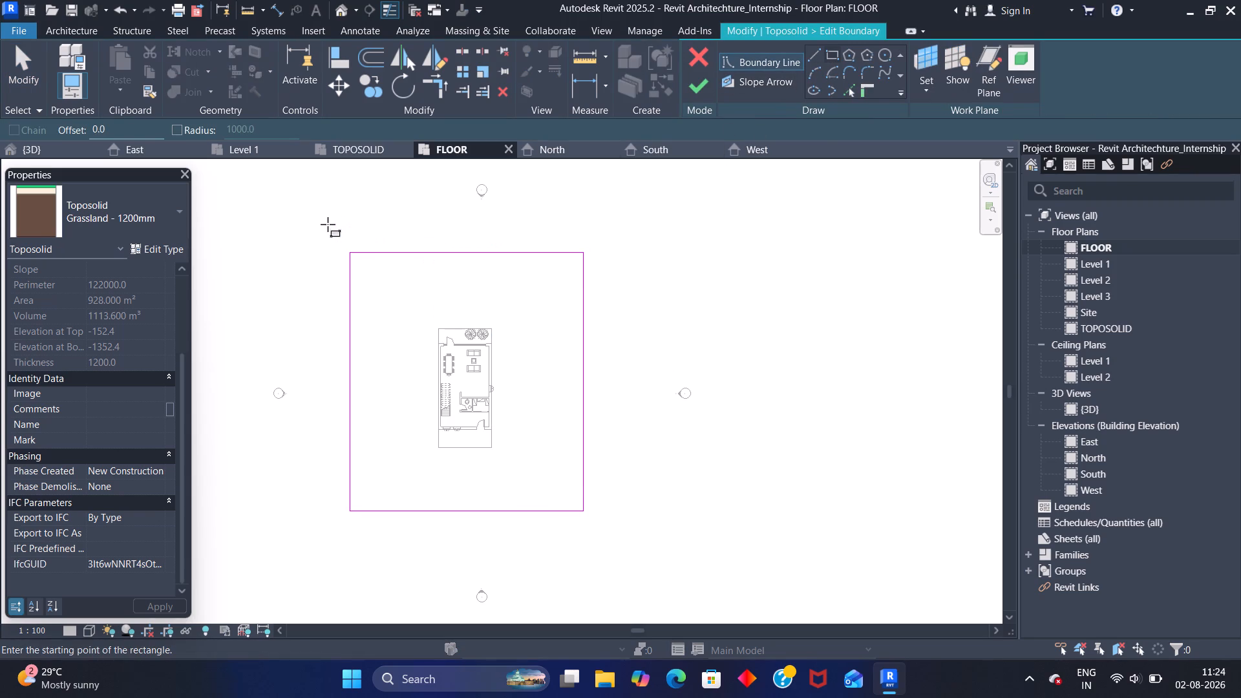
scroll(314, 200, "down", 2)
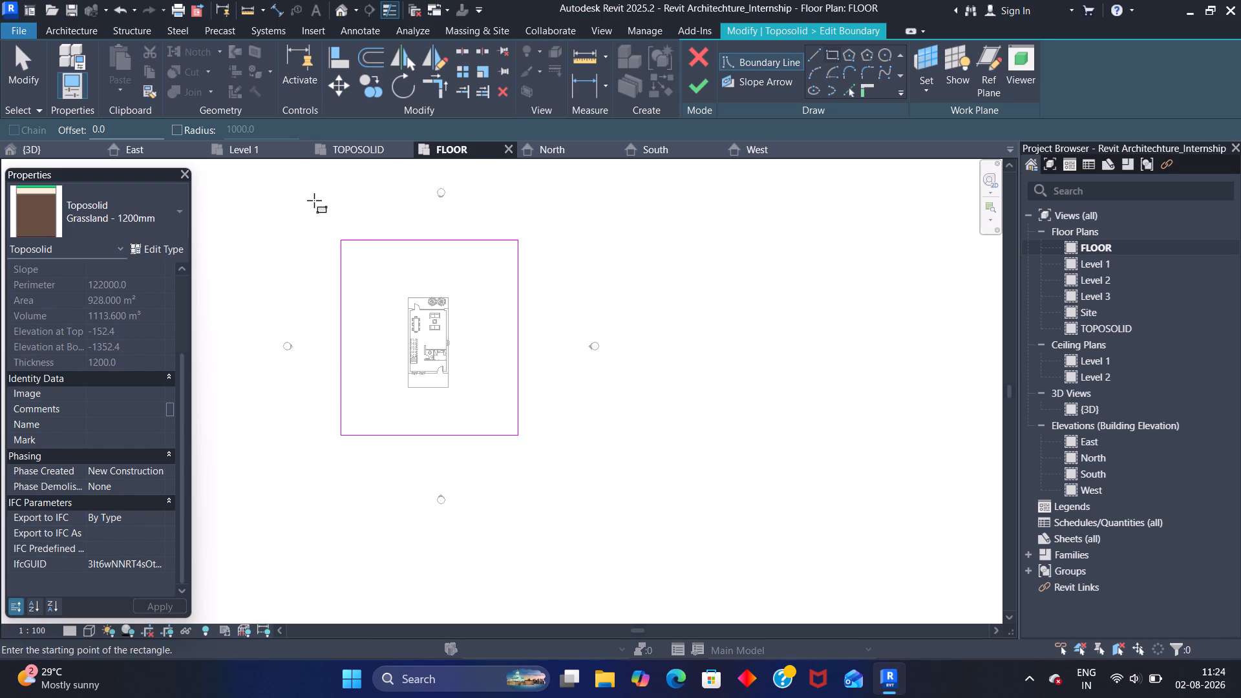
middle_click_drag(314, 200, 324, 224)
left_click(308, 195)
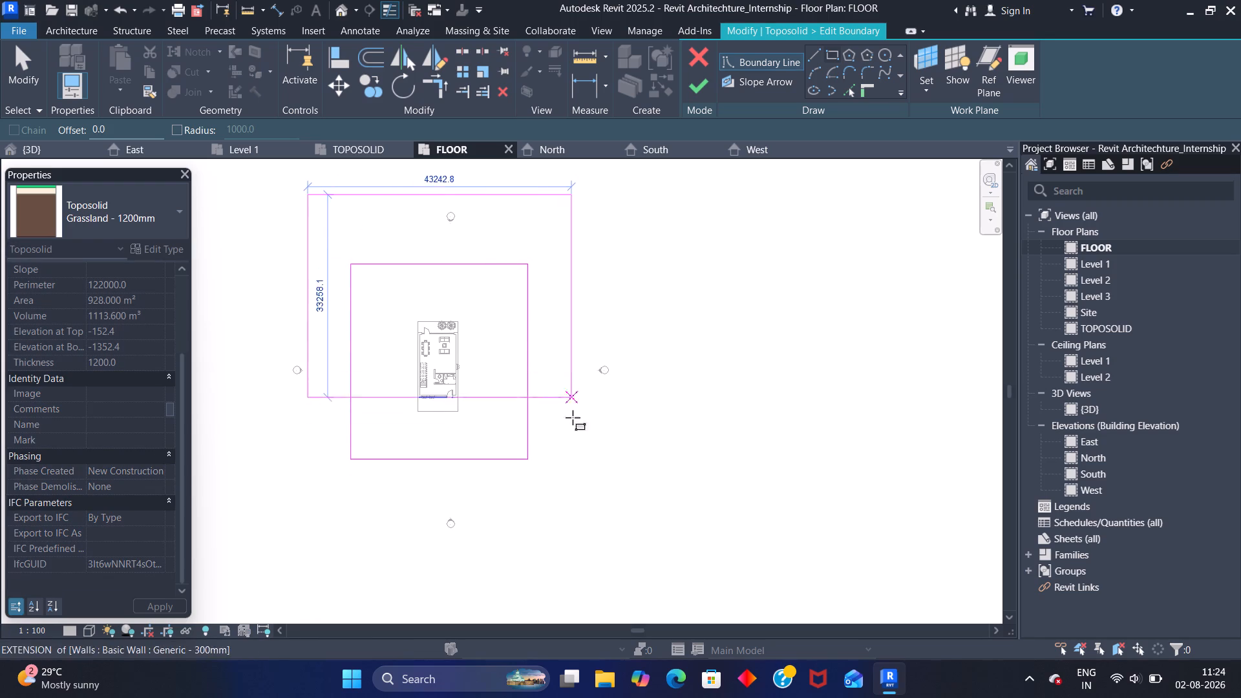
left_click(565, 503)
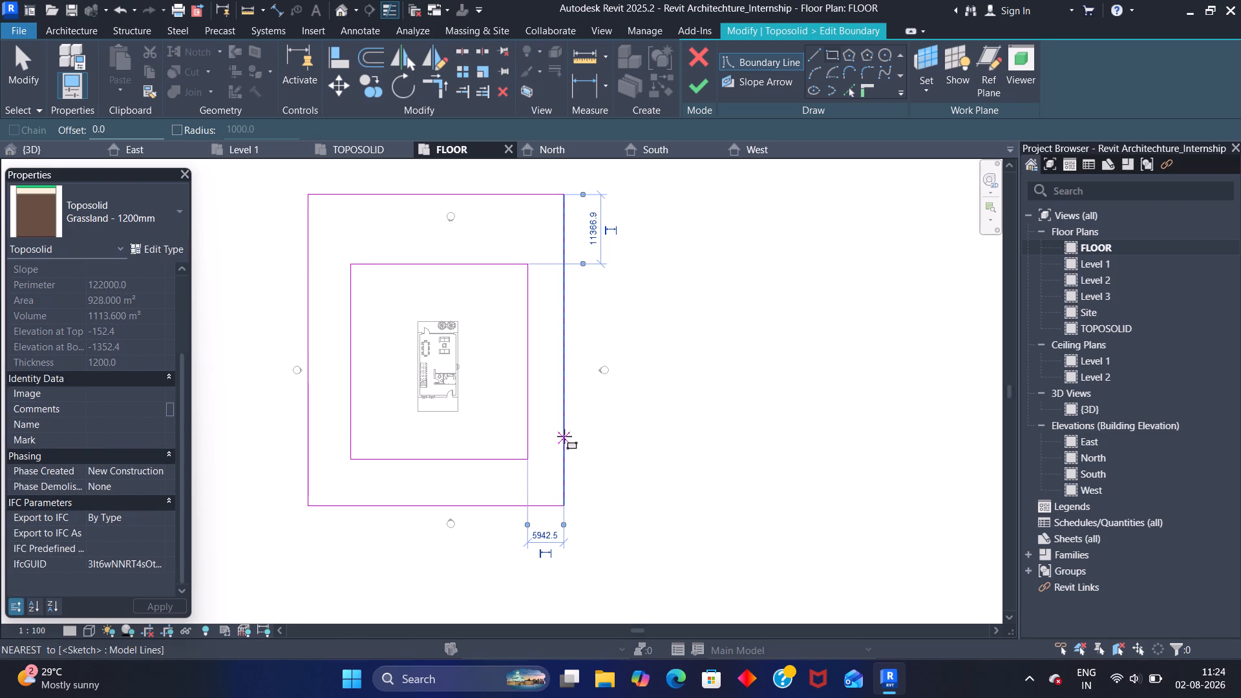
key("Escape")
left_click(524, 412)
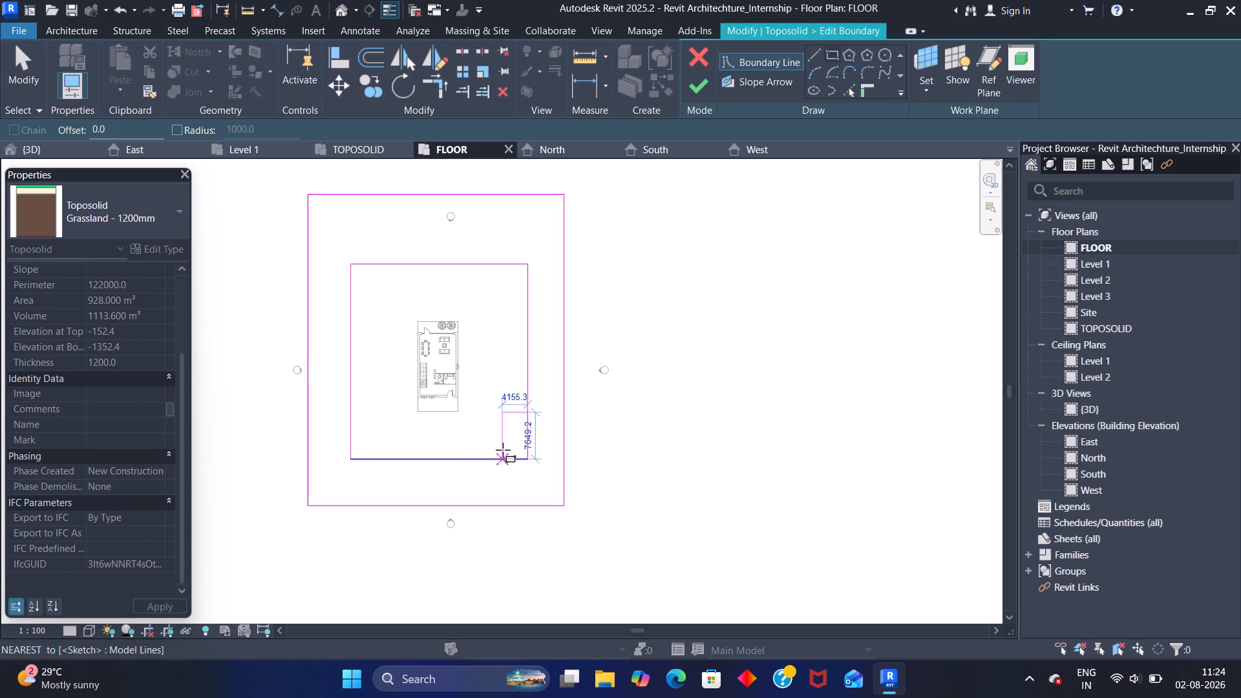
key("Escape")
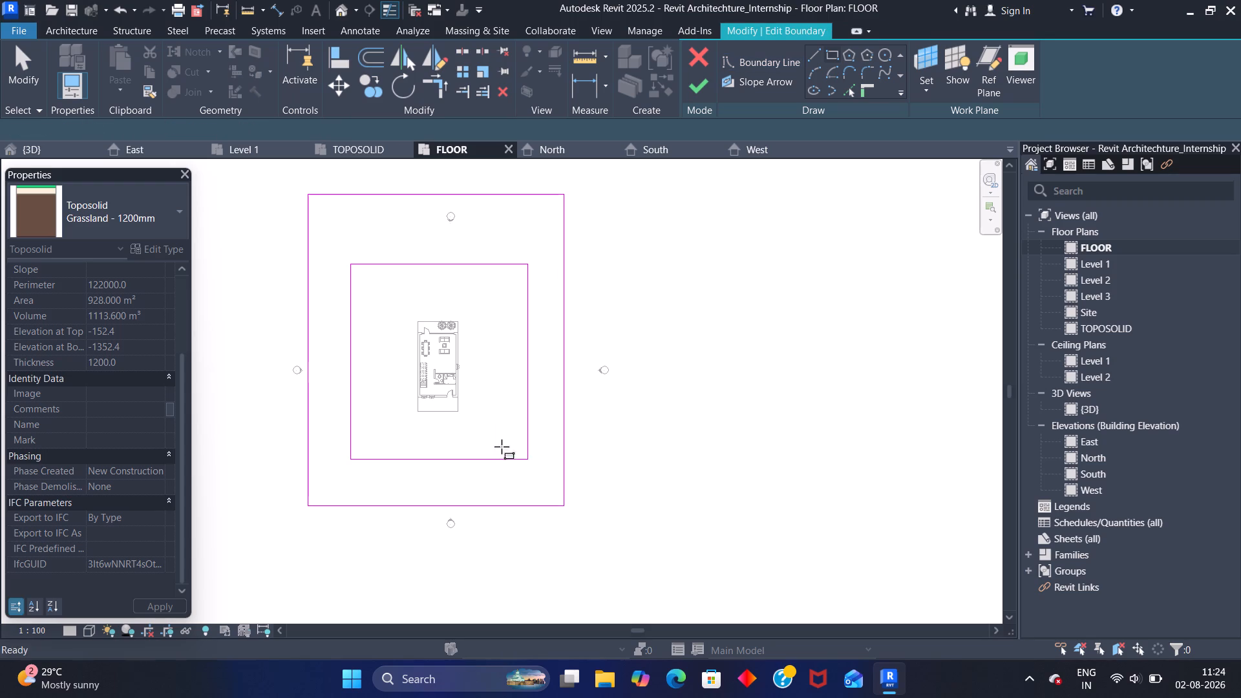
key("Escape")
Delete the four lines of the inner boundary rectangle, finish the toposolid sketch and check it in 3D.
left_click(500, 456)
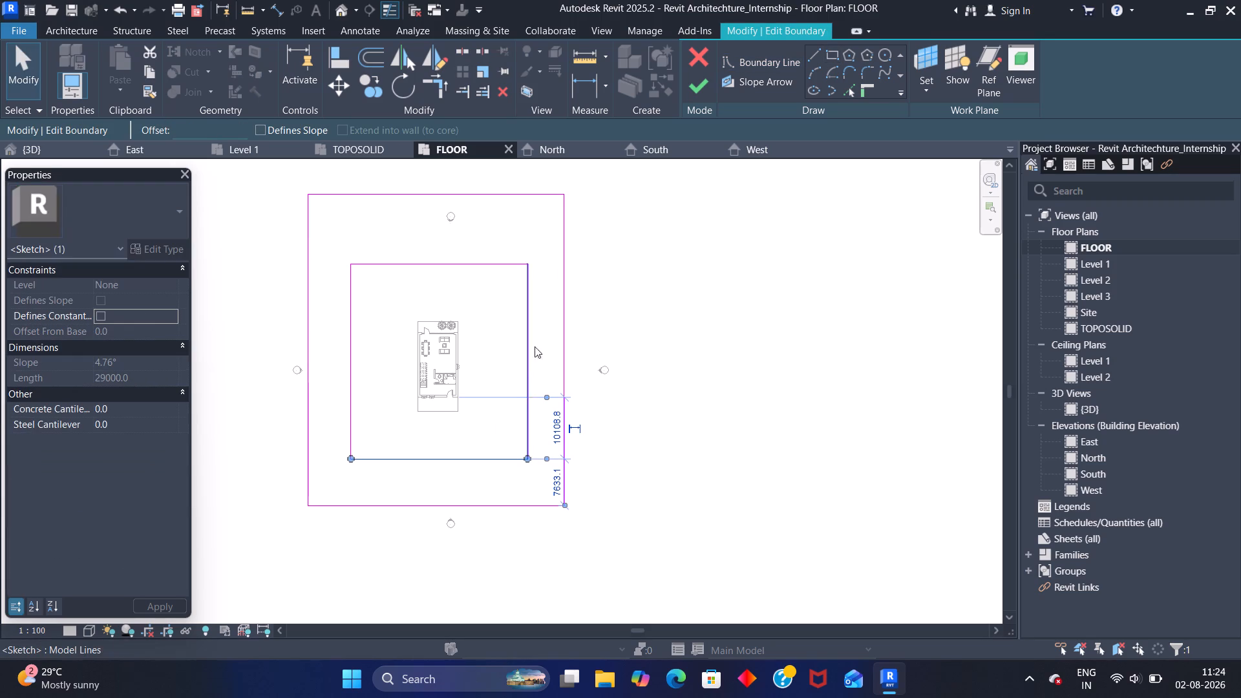
left_click(526, 312, "ctrl")
left_click(485, 266, "ctrl")
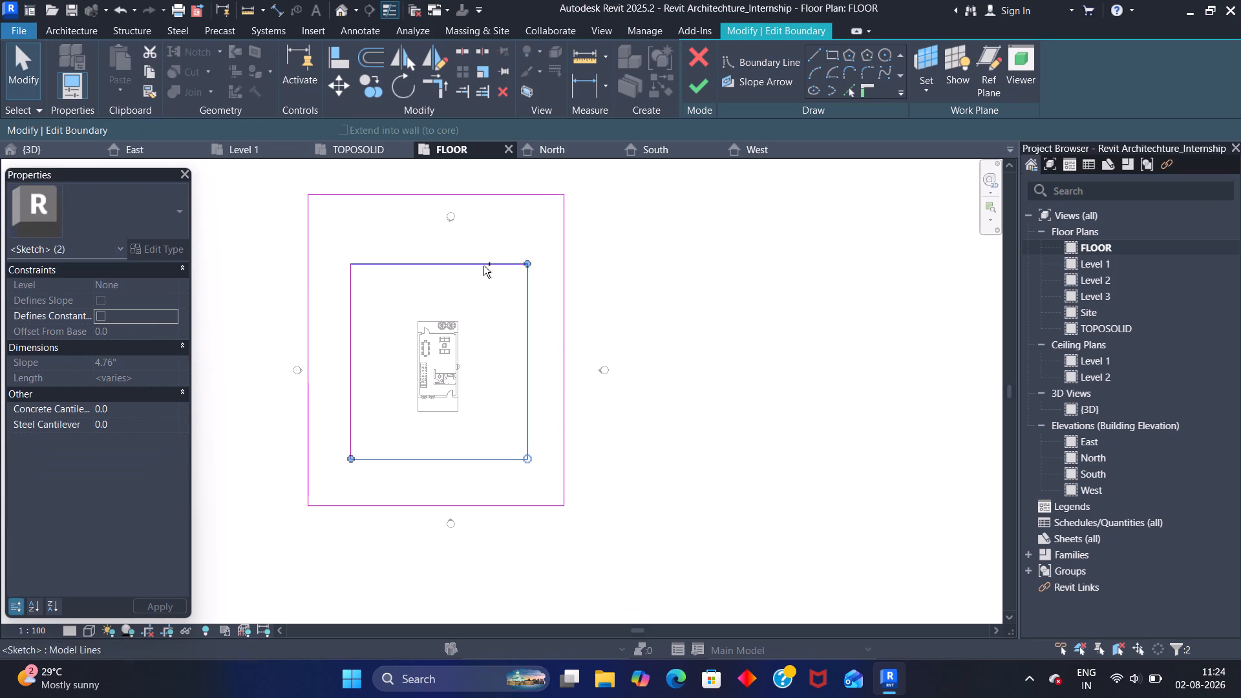
left_click(350, 311, "ctrl")
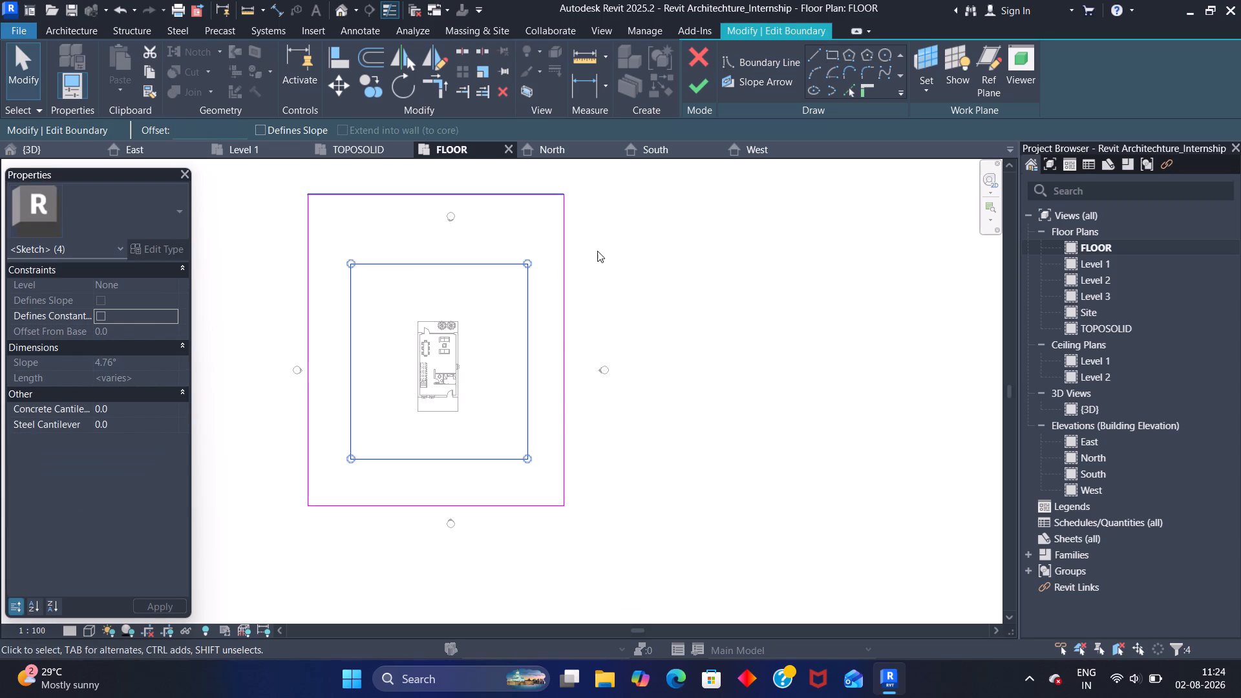
key("Delete")
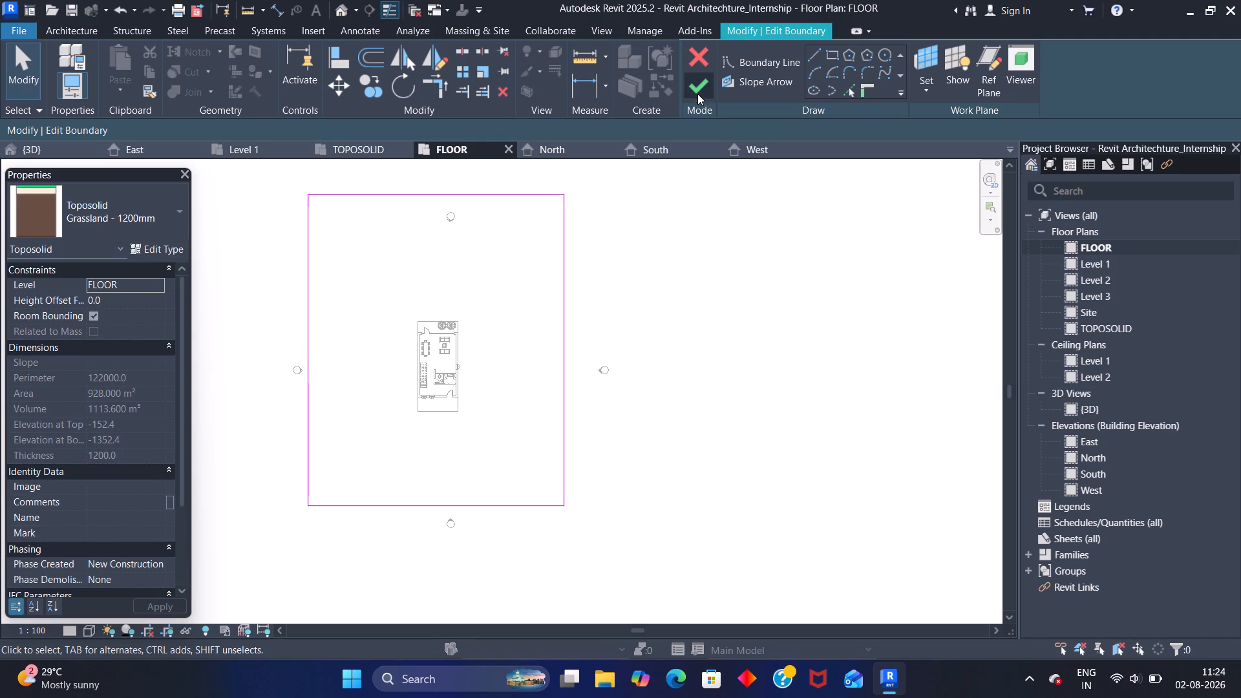
left_click(690, 85)
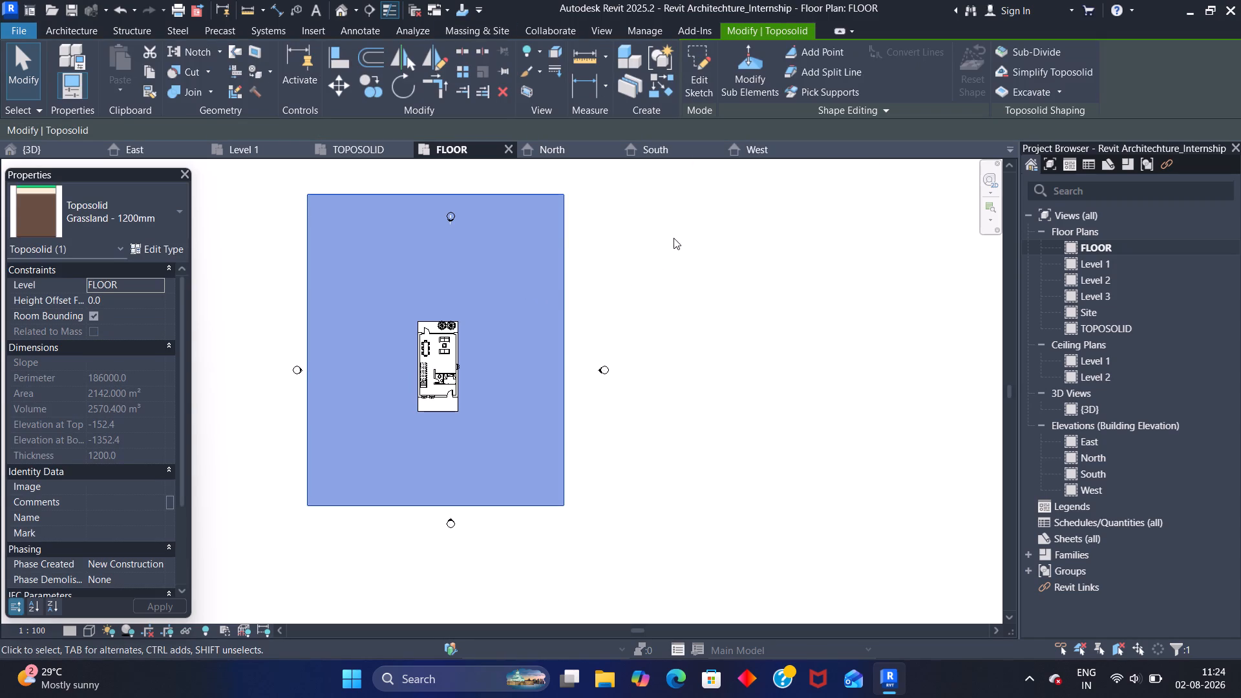
left_click(344, 6)
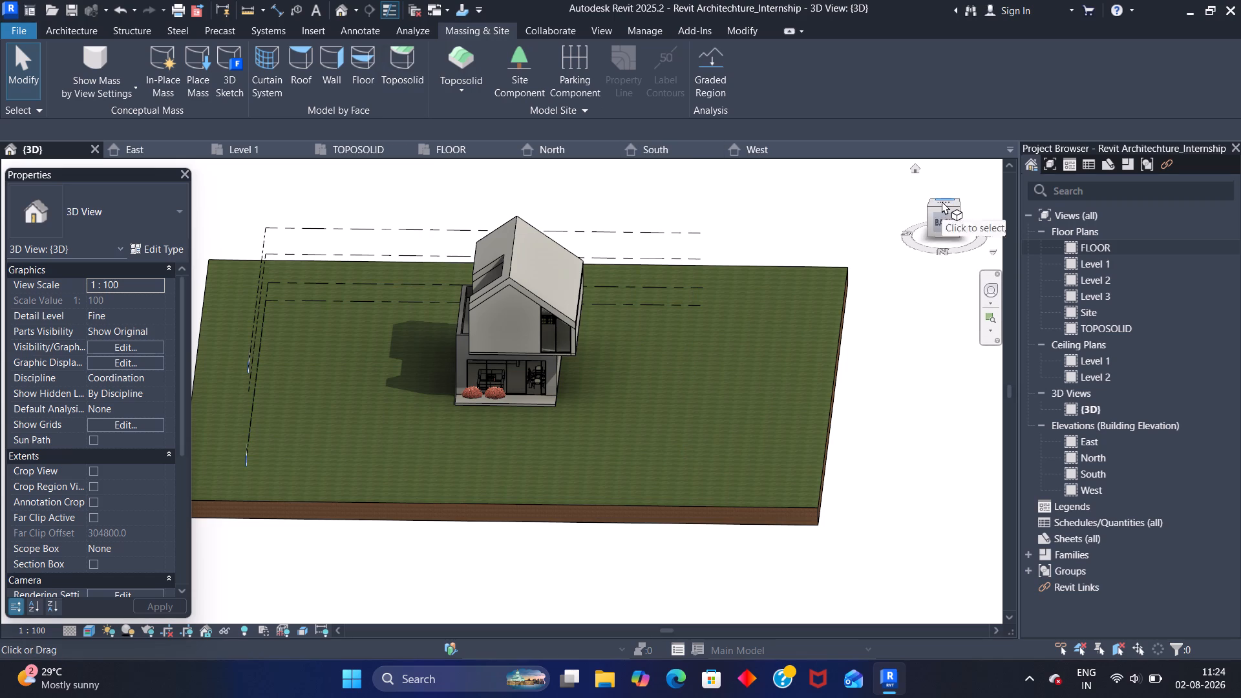
In the FLOOR plan, draw a four-sided loop of Exterior - Brick on Mtl. Stud walls east of the toposolid, first side about 24000 mm.
left_click(1096, 245)
left_click(1094, 245)
left_click(1090, 243)
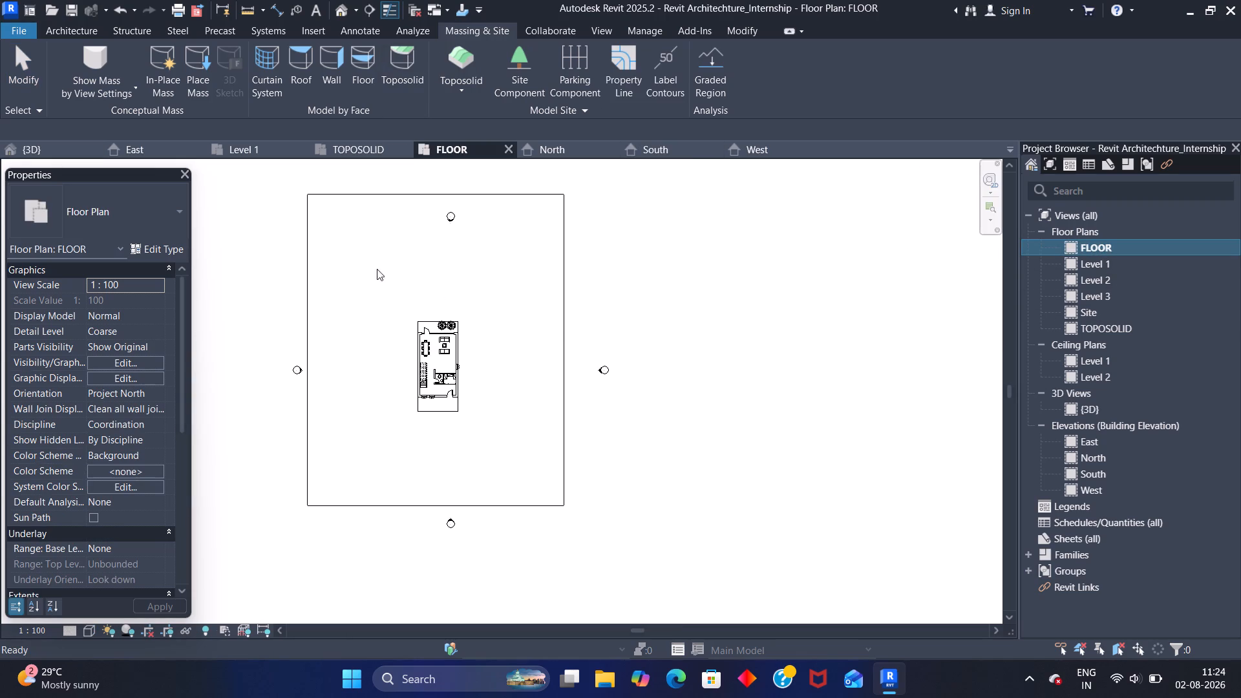
middle_click_drag(395, 268, 483, 257)
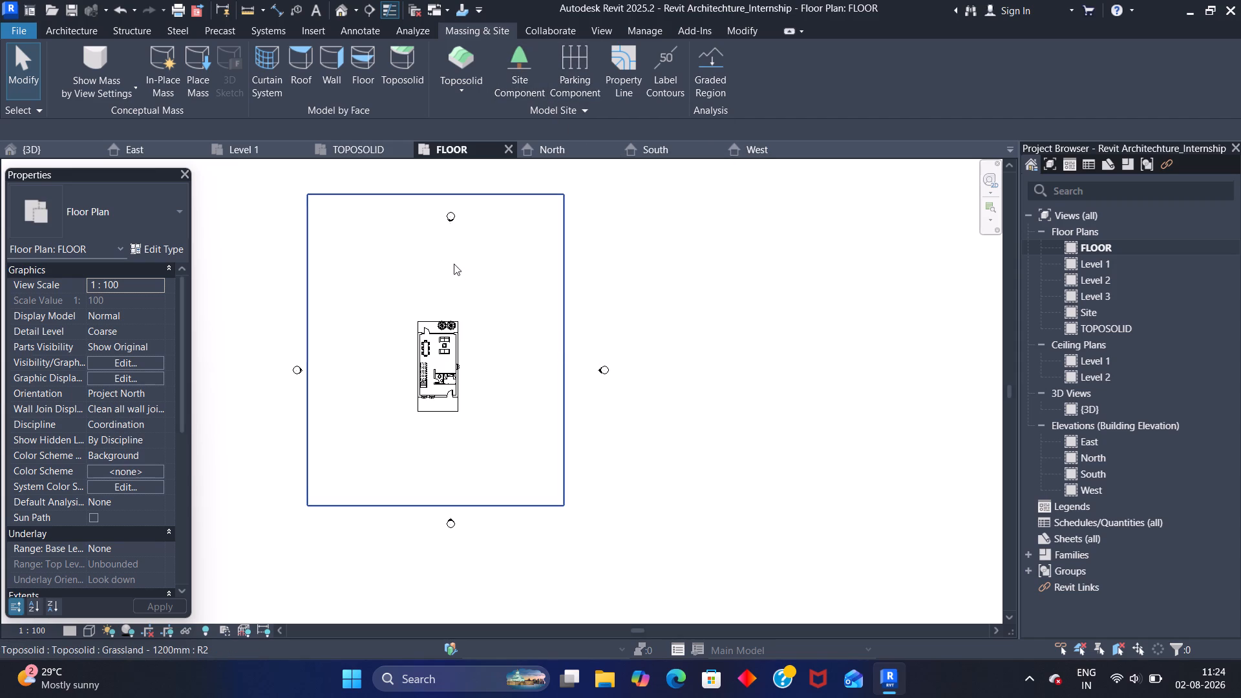
left_click(63, 30)
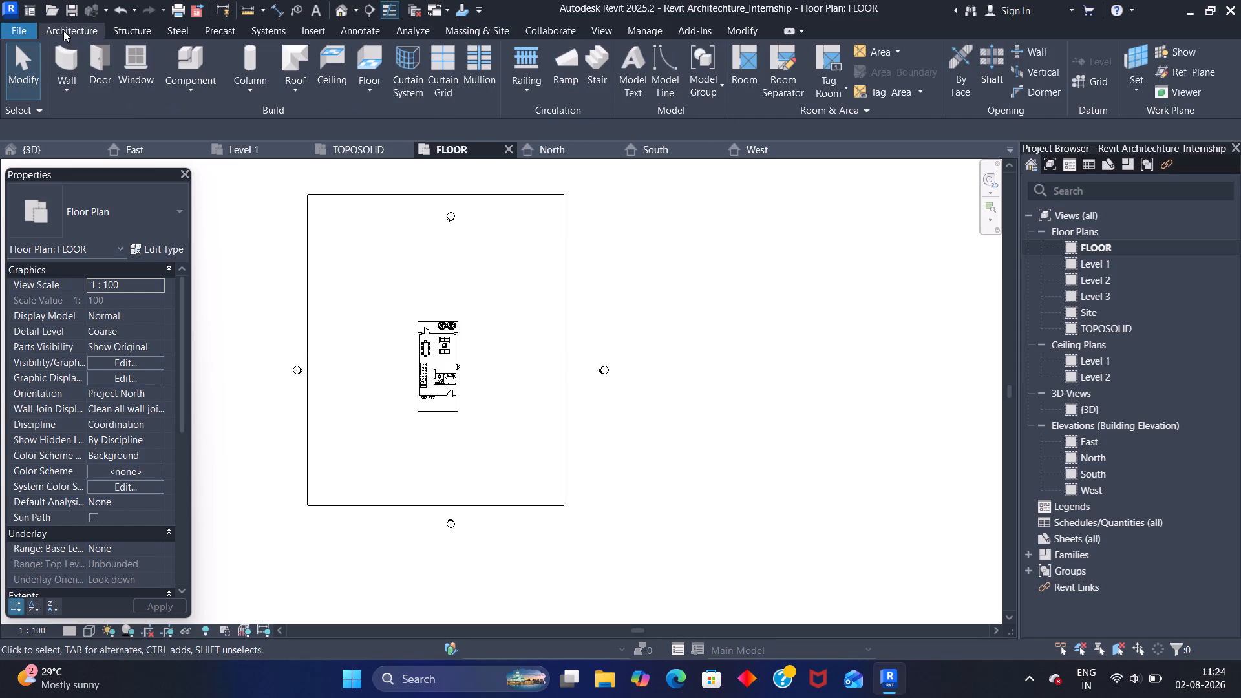
left_click(68, 56)
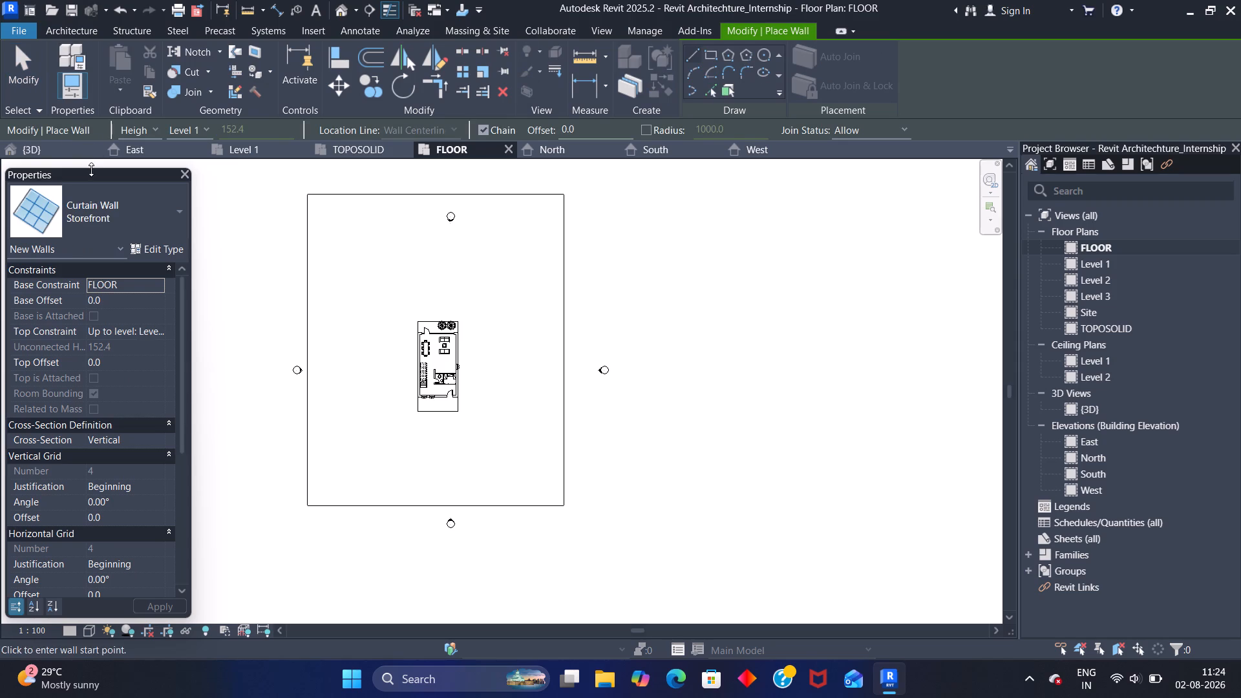
left_click(67, 24)
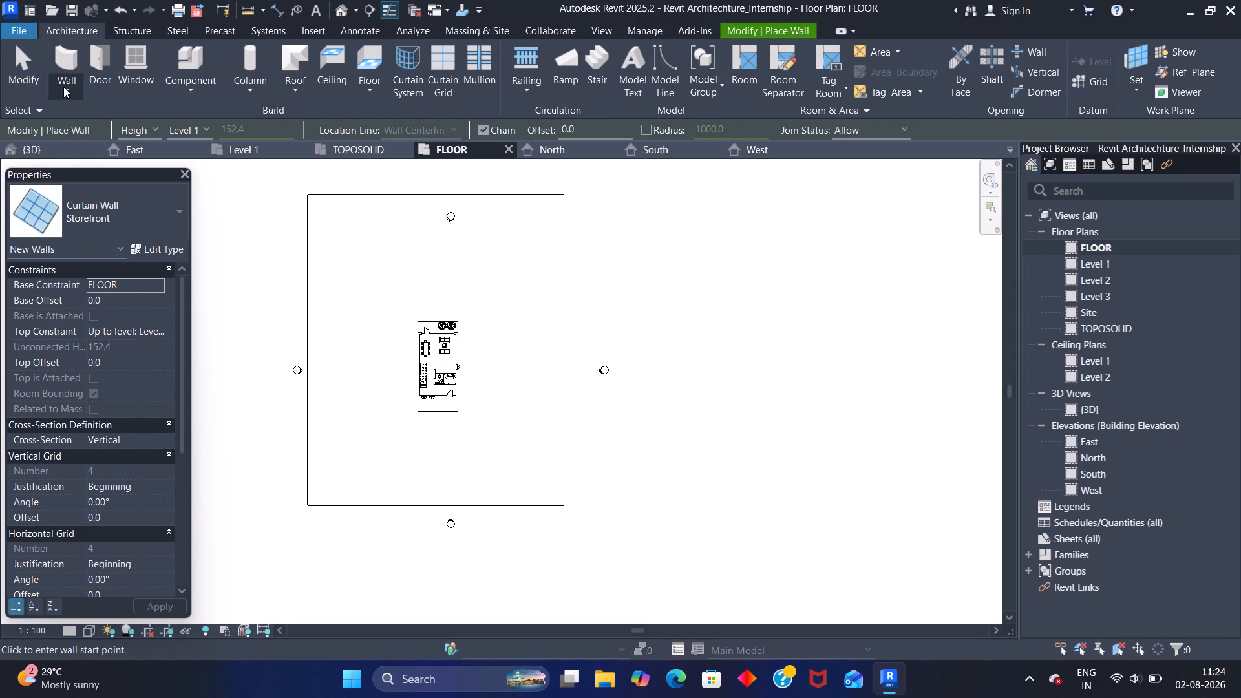
left_click(61, 87)
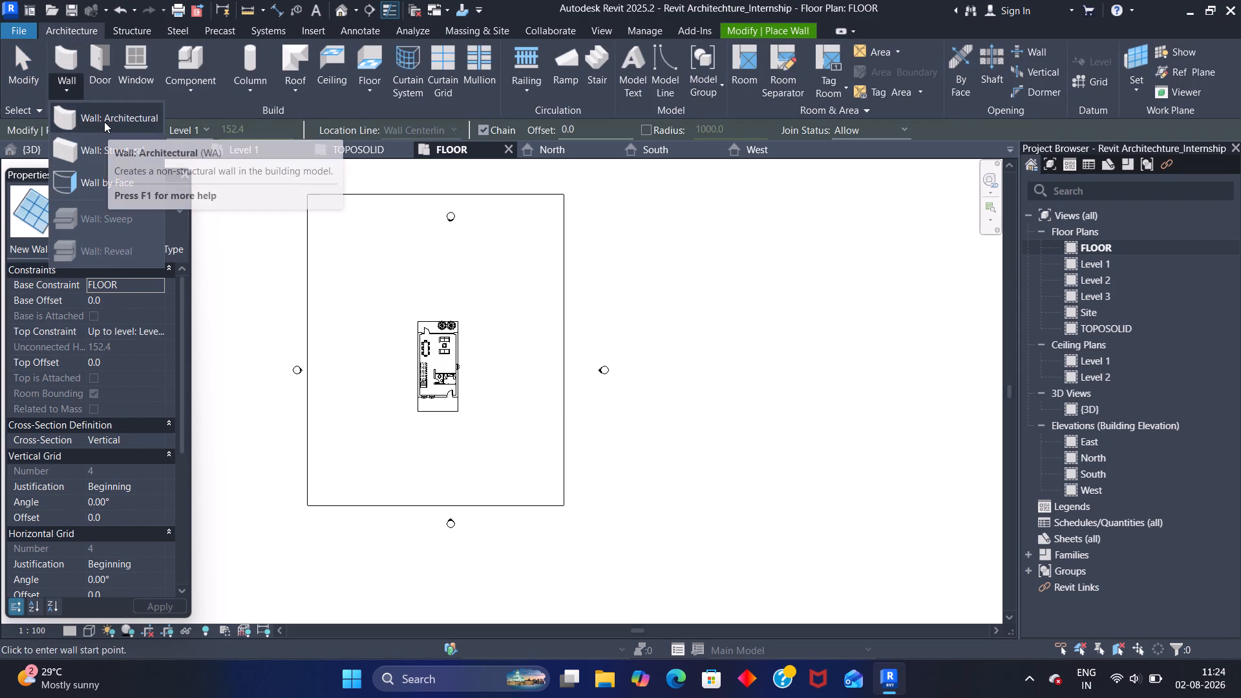
left_click(104, 122)
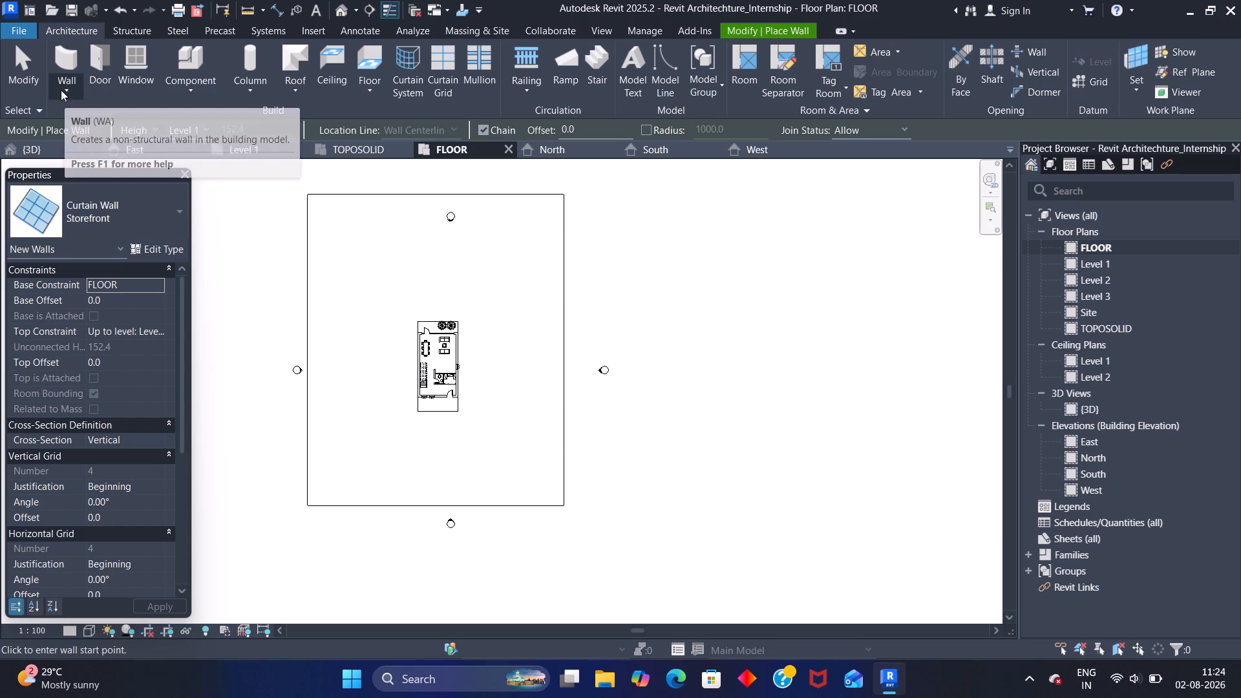
left_click(181, 212)
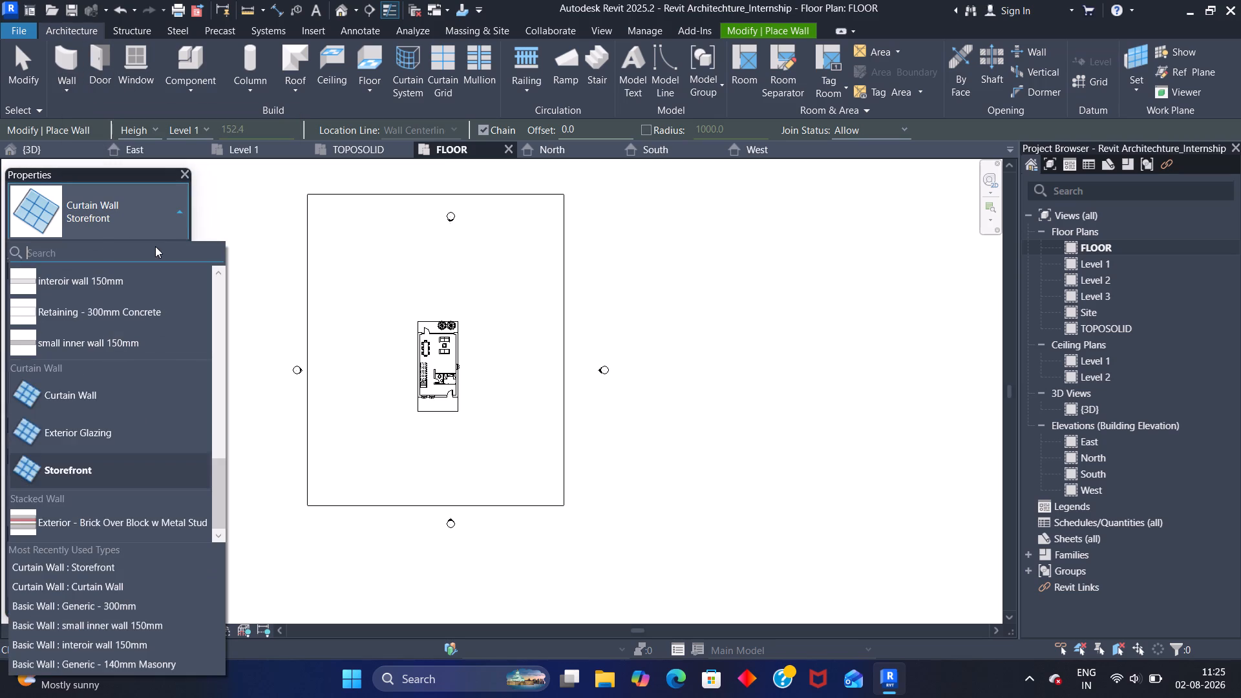
scroll(144, 289, "up", 10)
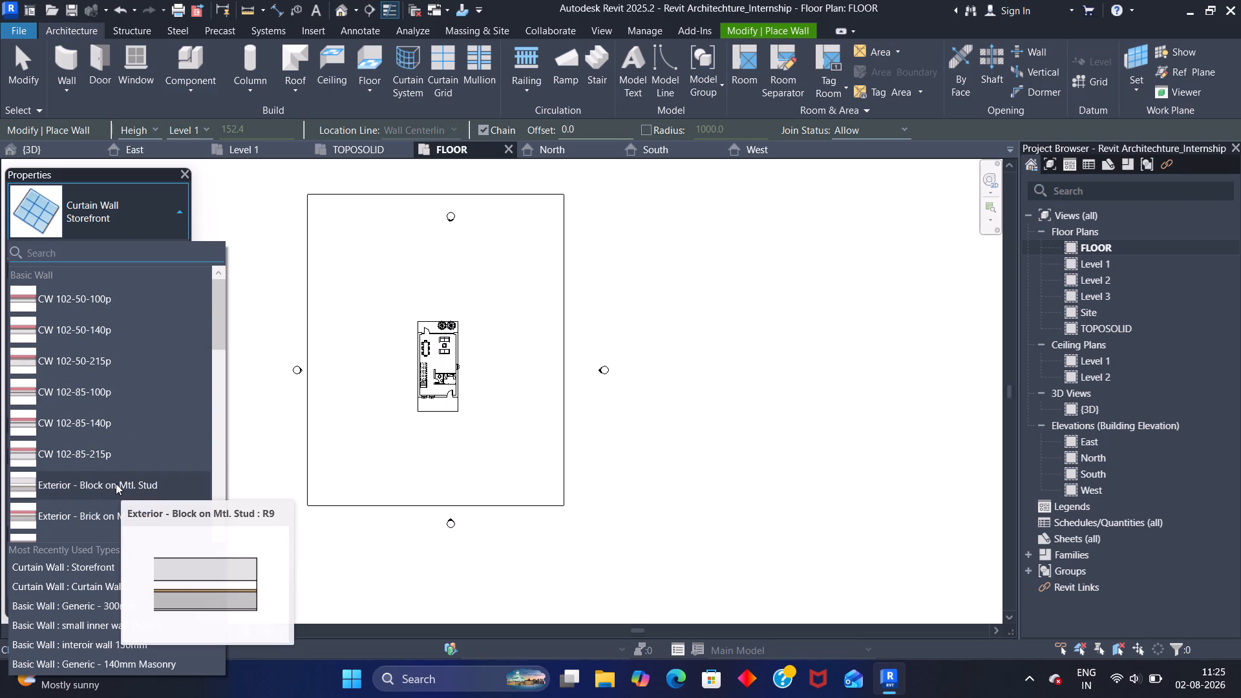
scroll(116, 483, "down", 1)
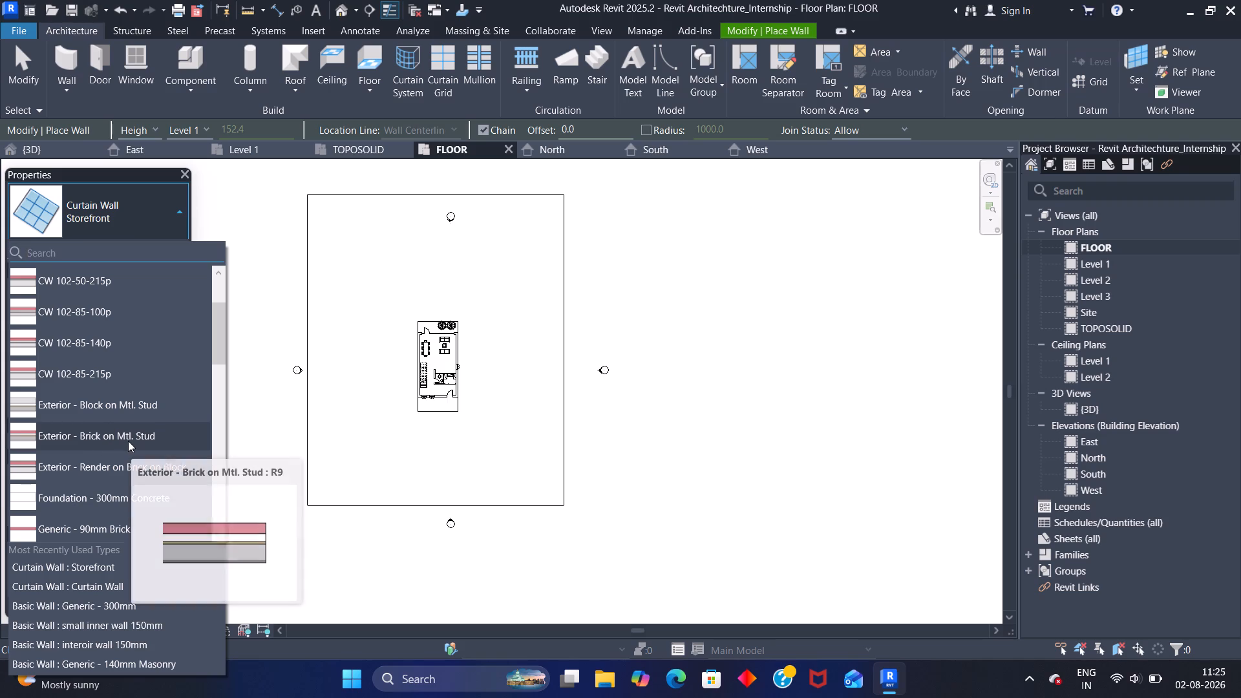
left_click(128, 441)
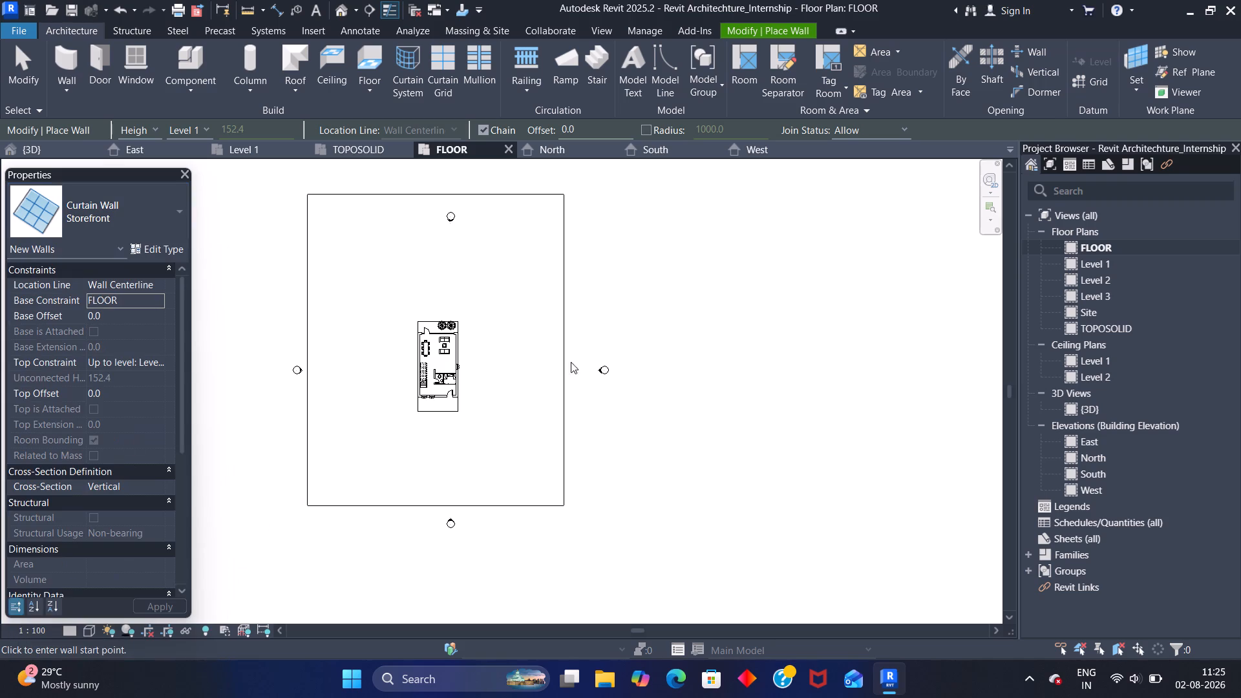
left_click(739, 291)
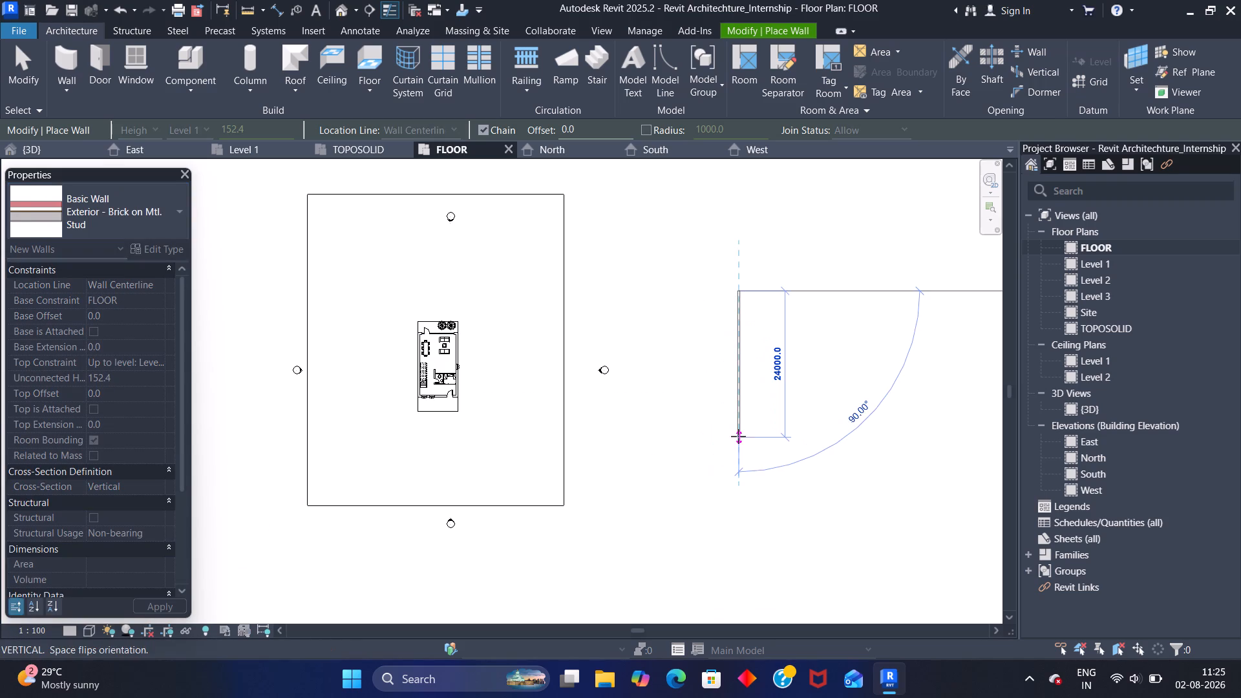
left_click(746, 439)
left_click(852, 445)
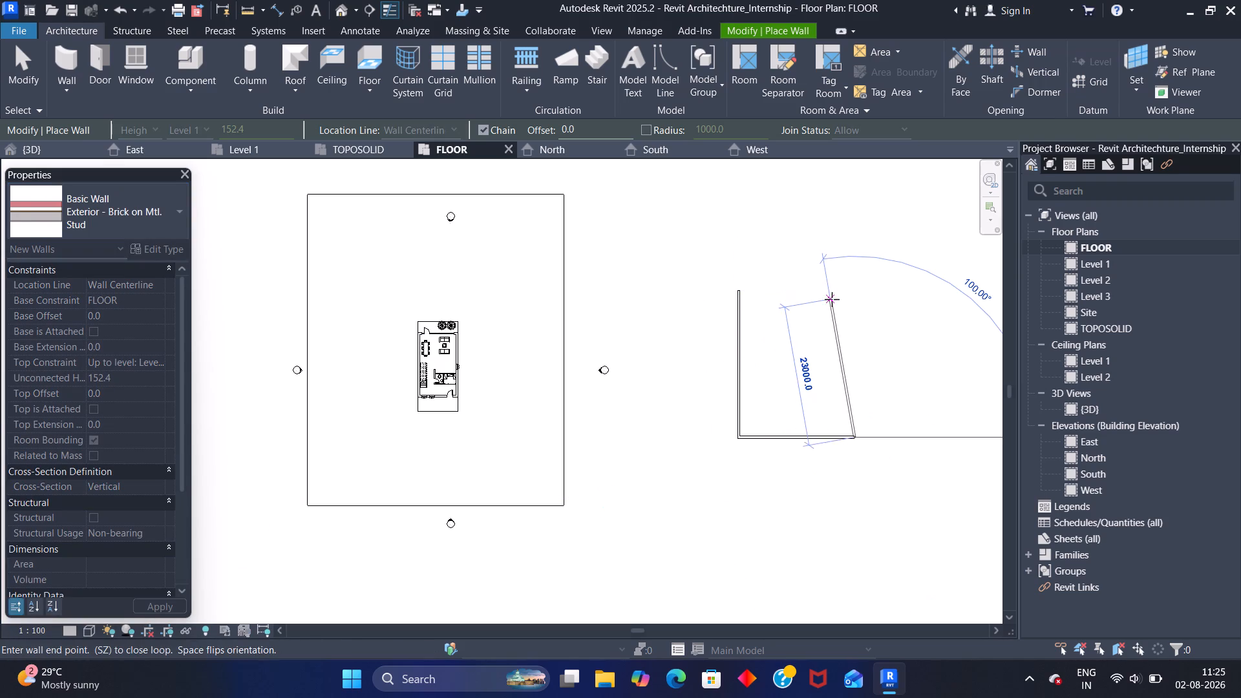
left_click(860, 301)
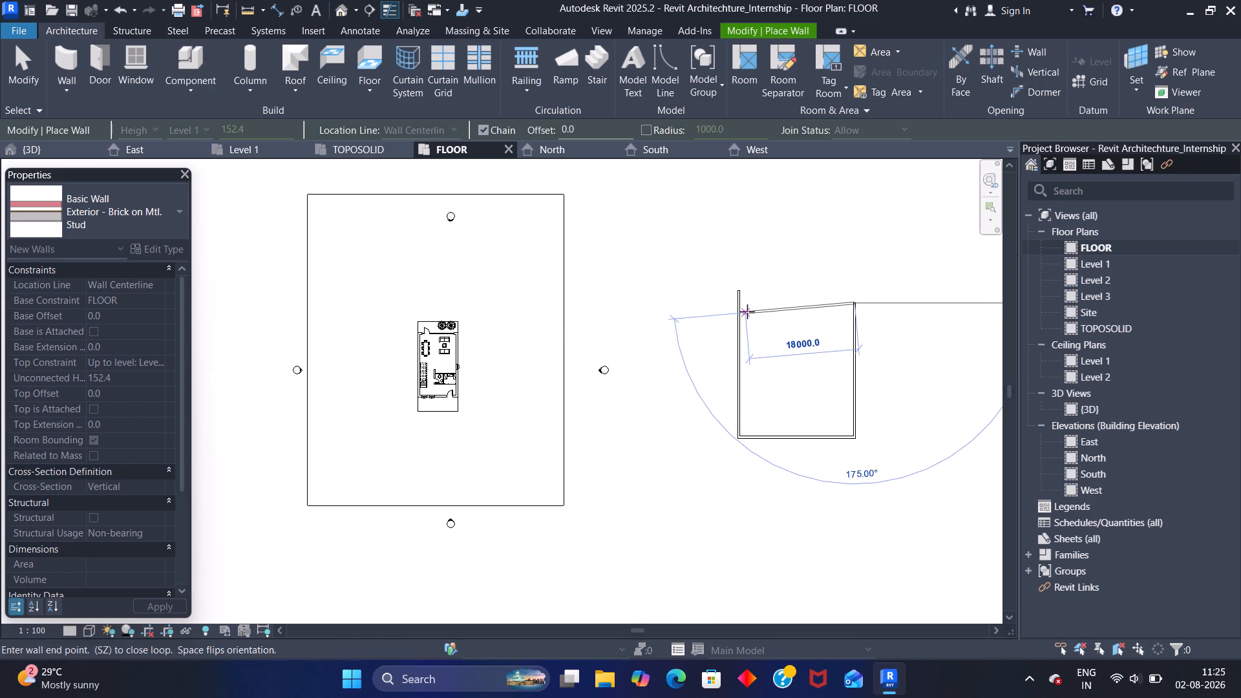
left_click(739, 309)
key("Escape")
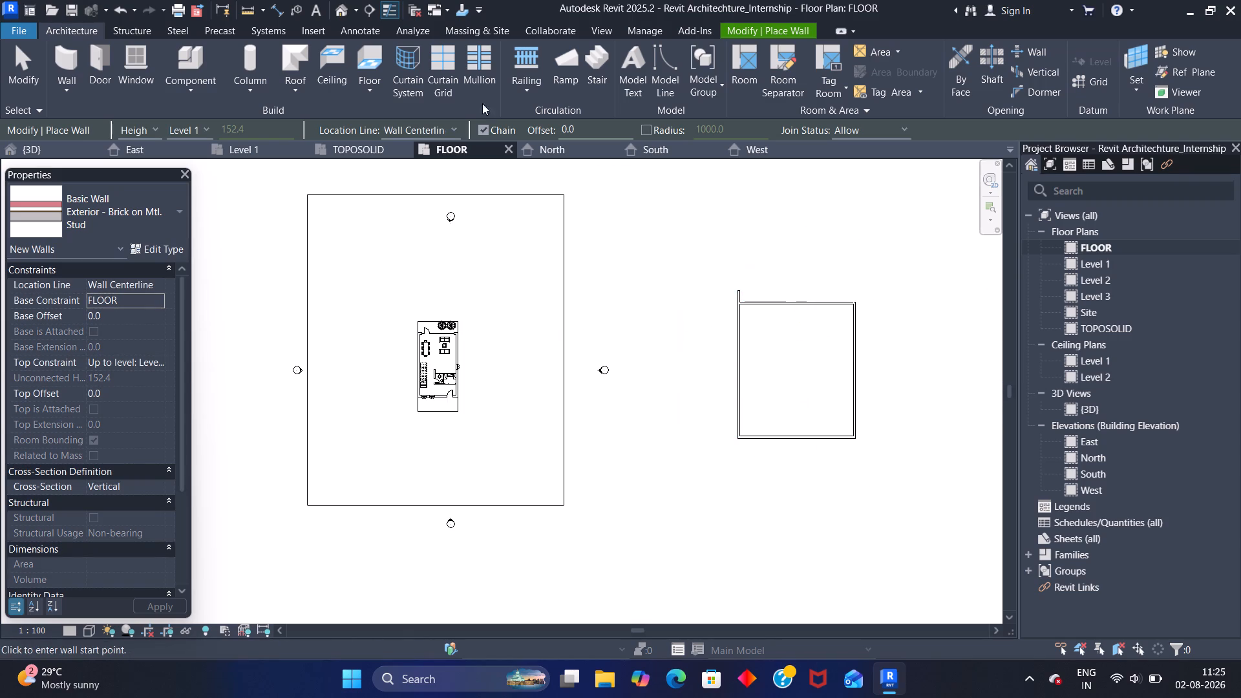
In the 3D view, end wall placement and examine the brick wall loop beside the toposolid, especially its projecting corner.
left_click(335, 10)
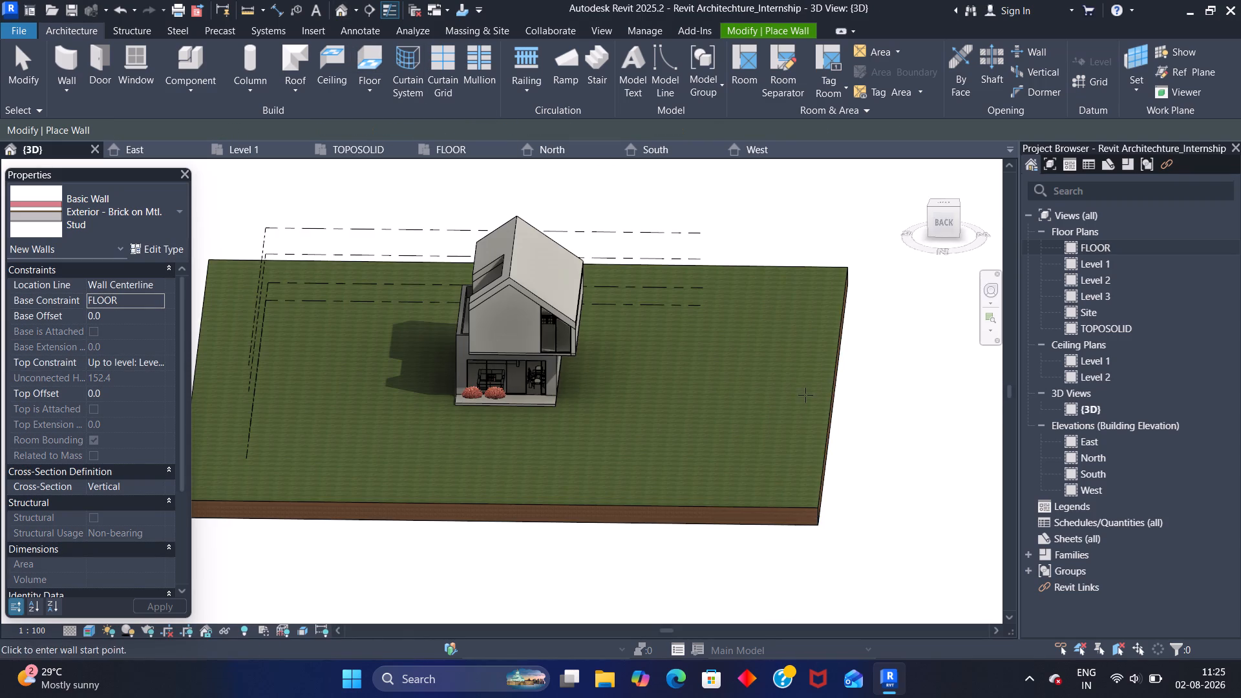
scroll(807, 396, "down", 4)
middle_click_drag(854, 393, 408, 341)
scroll(591, 352, "down", 5)
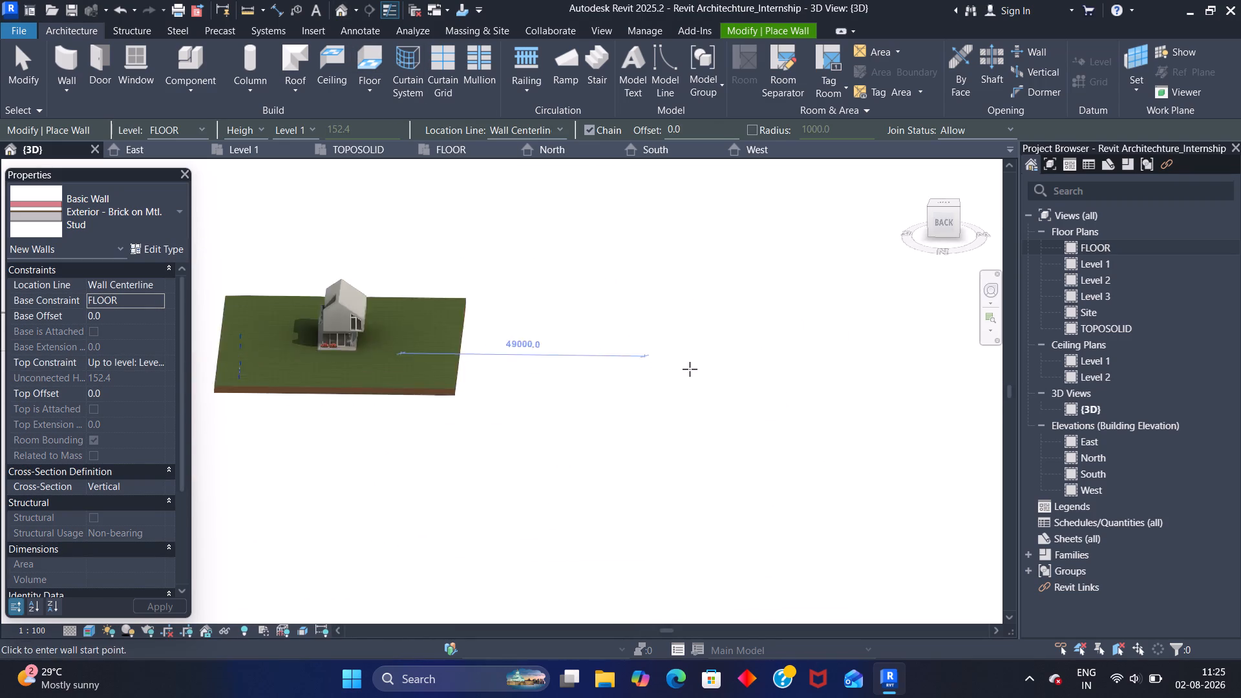
scroll(751, 373, "down", 1)
key("Escape")
middle_click_drag(266, 355, 513, 297)
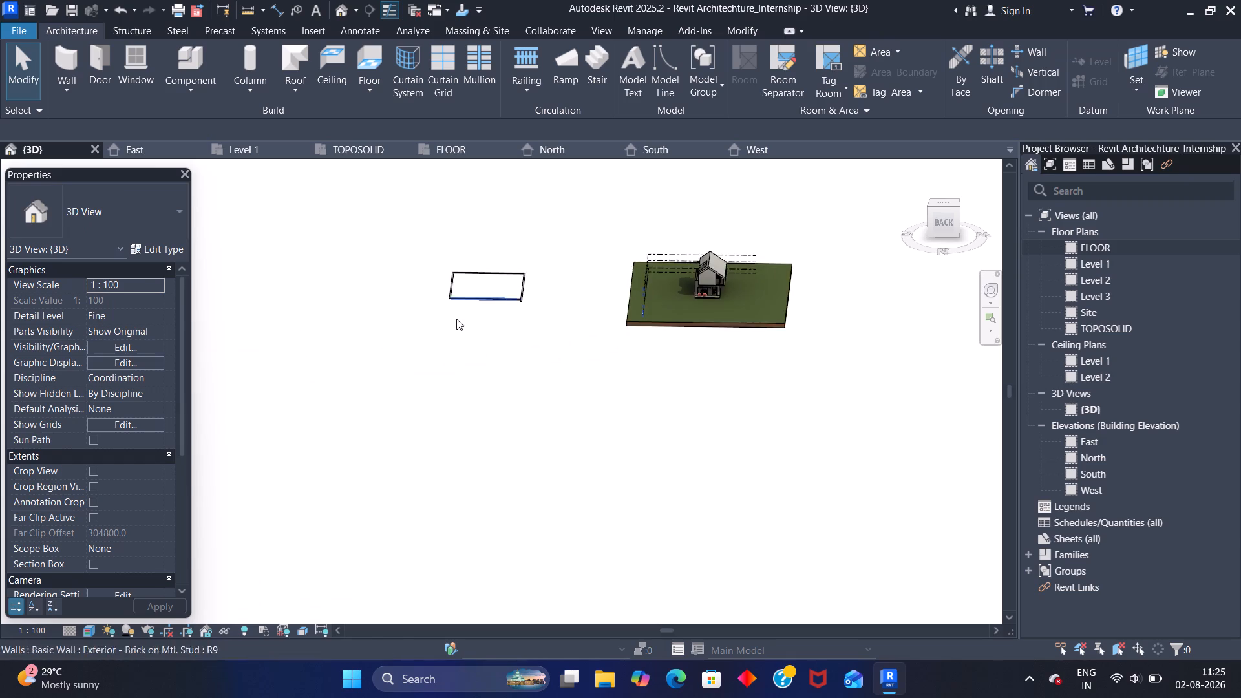
scroll(457, 304, "up", 16)
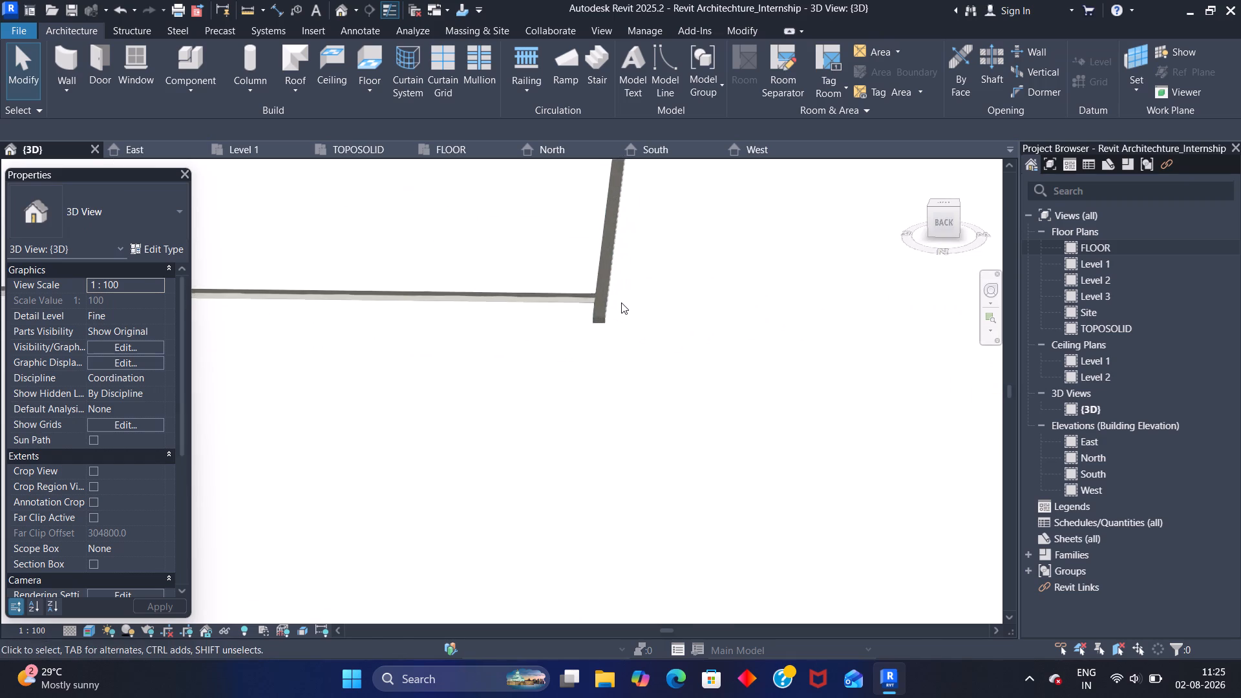
scroll(621, 302, "up", 6)
scroll(648, 313, "up", 1, "shift")
middle_click_drag(648, 313, 644, 323, "shift")
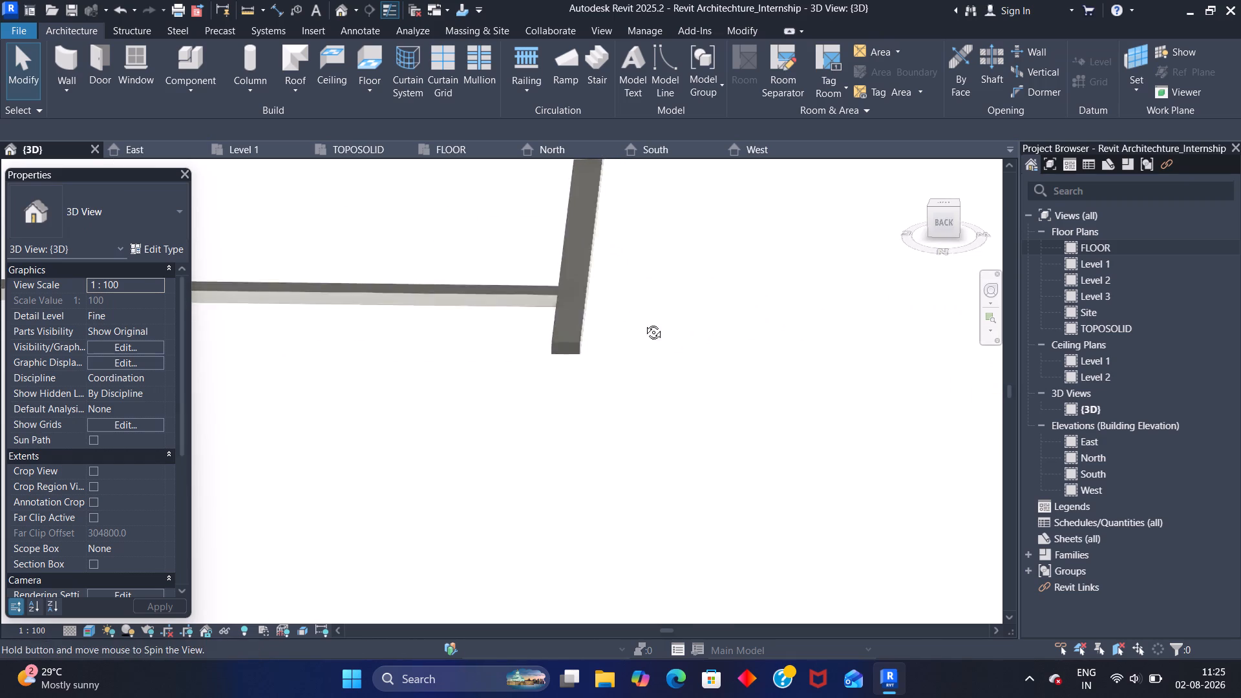
middle_click_drag(644, 323, 581, 335, "shift")
scroll(565, 310, "down", 16, "shift")
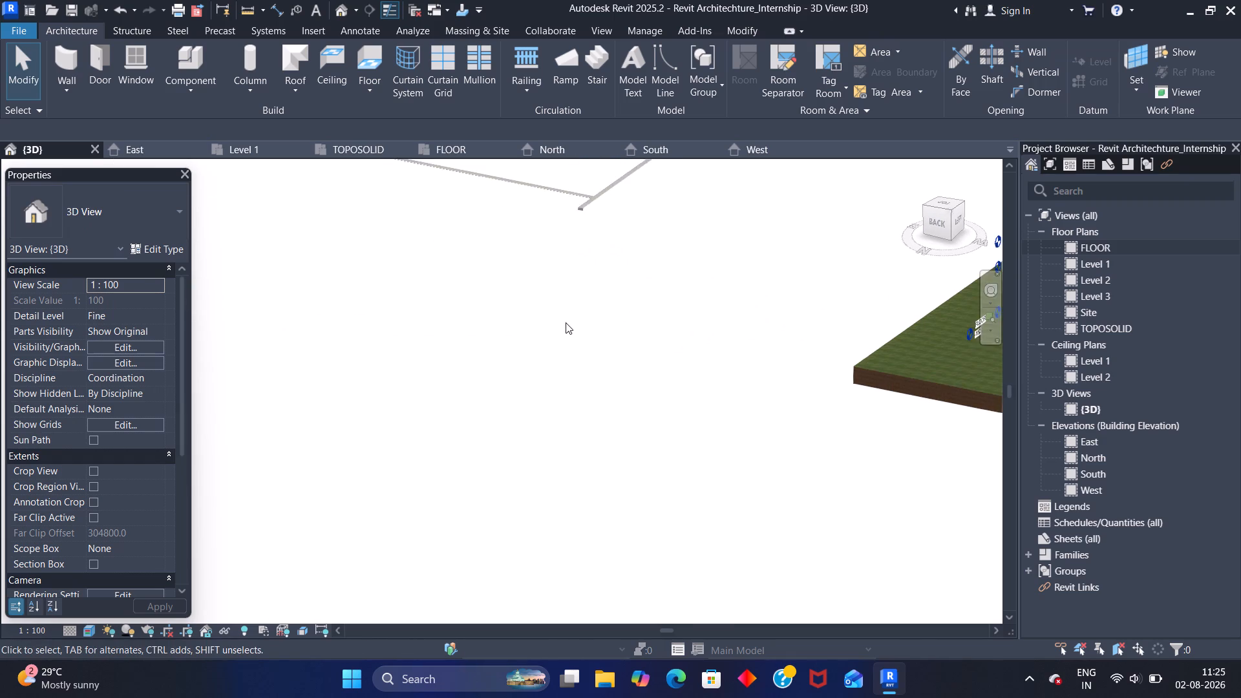
scroll(566, 323, "down", 1, "shift")
middle_click_drag(612, 209, 564, 405)
scroll(582, 392, "up", 6)
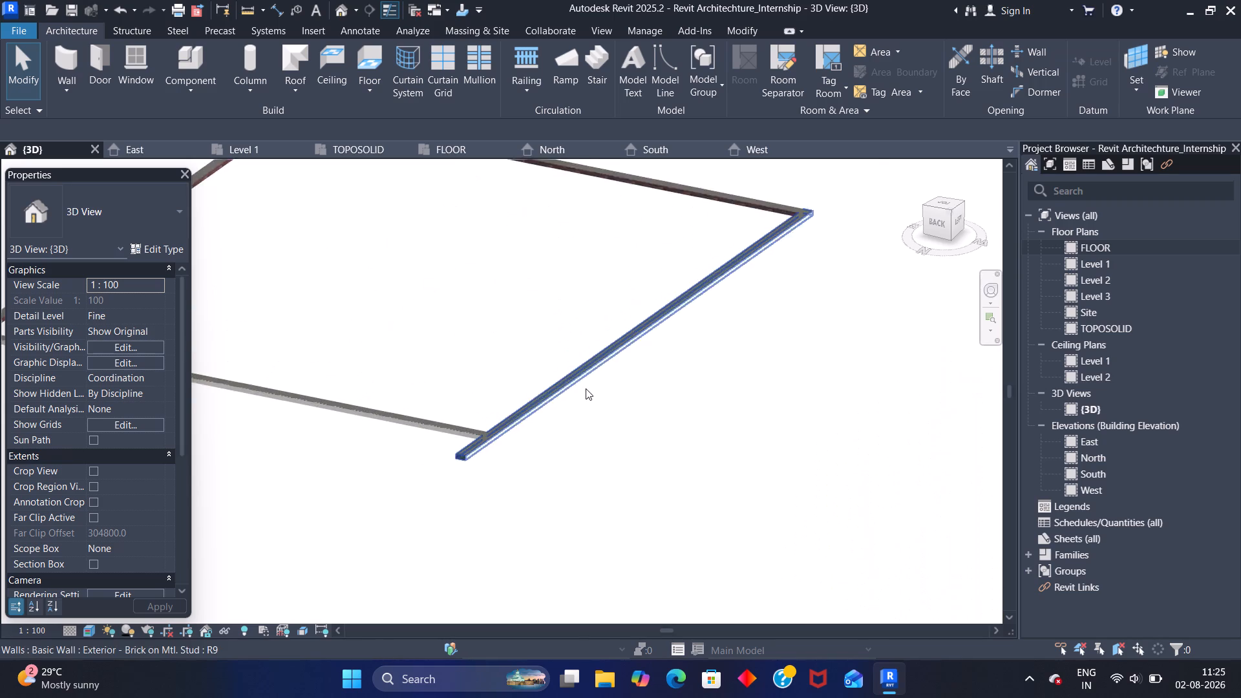
scroll(586, 388, "up", 2)
middle_click_drag(585, 412, 552, 363, "shift")
scroll(571, 394, "up", 1, "shift")
middle_click_drag(706, 476, 482, 425)
scroll(505, 392, "up", 4)
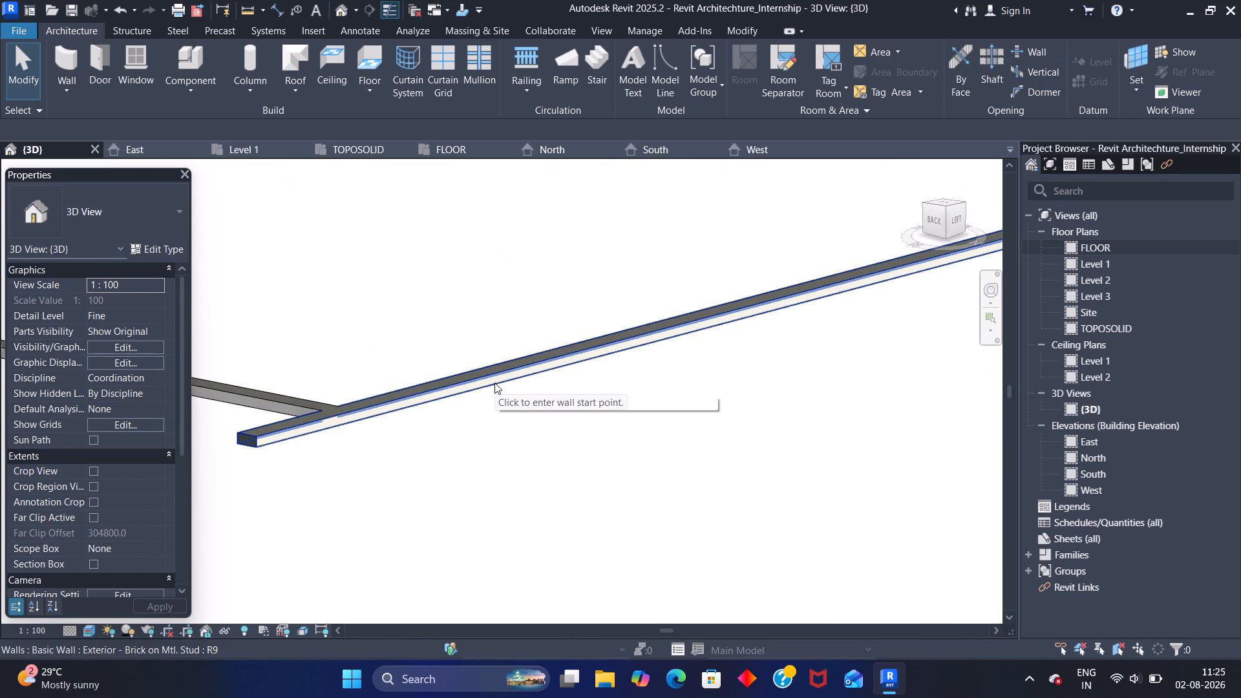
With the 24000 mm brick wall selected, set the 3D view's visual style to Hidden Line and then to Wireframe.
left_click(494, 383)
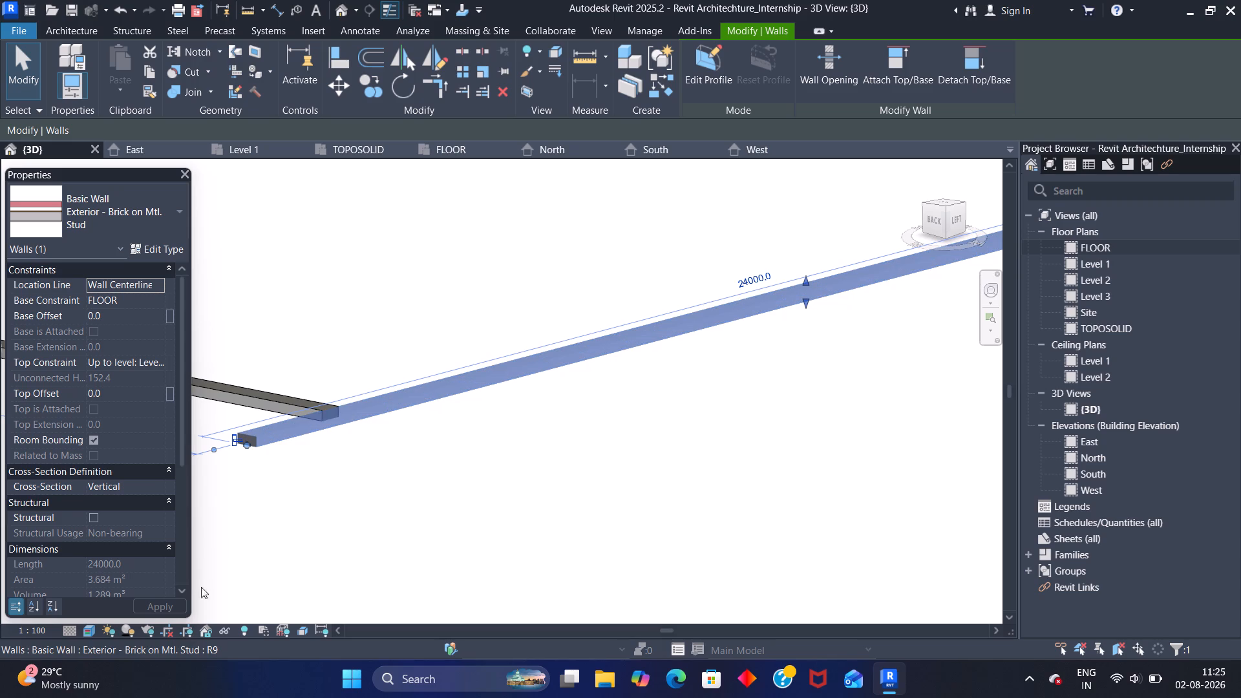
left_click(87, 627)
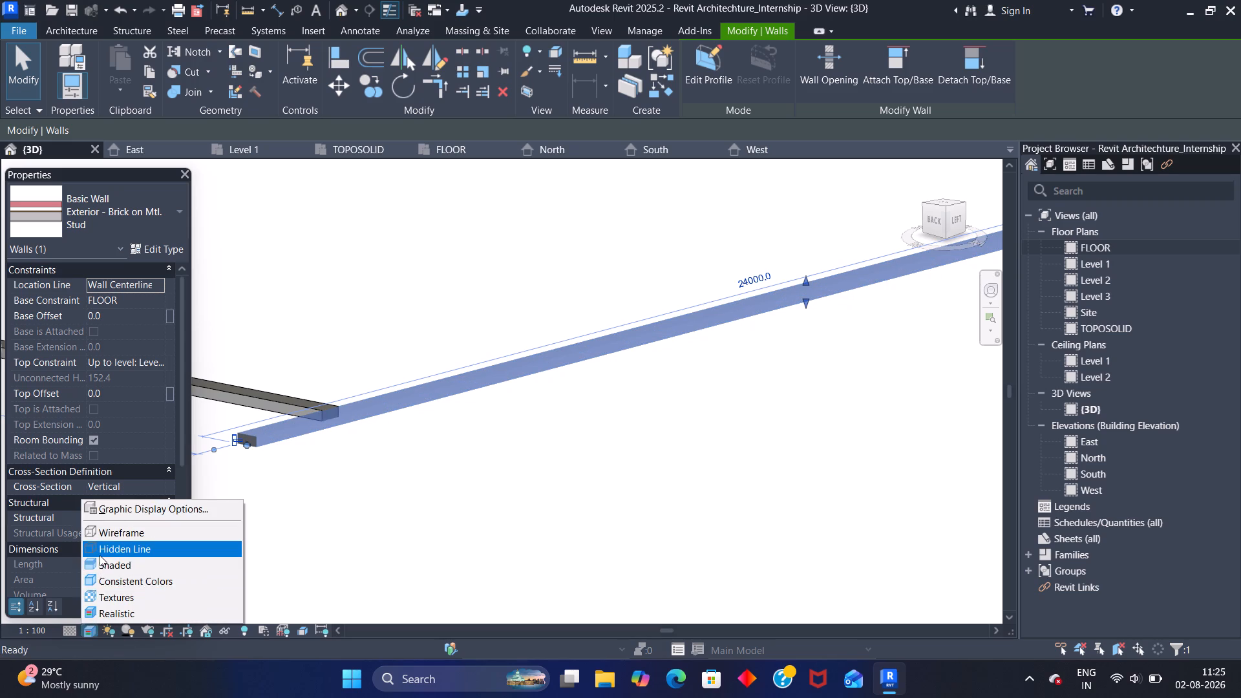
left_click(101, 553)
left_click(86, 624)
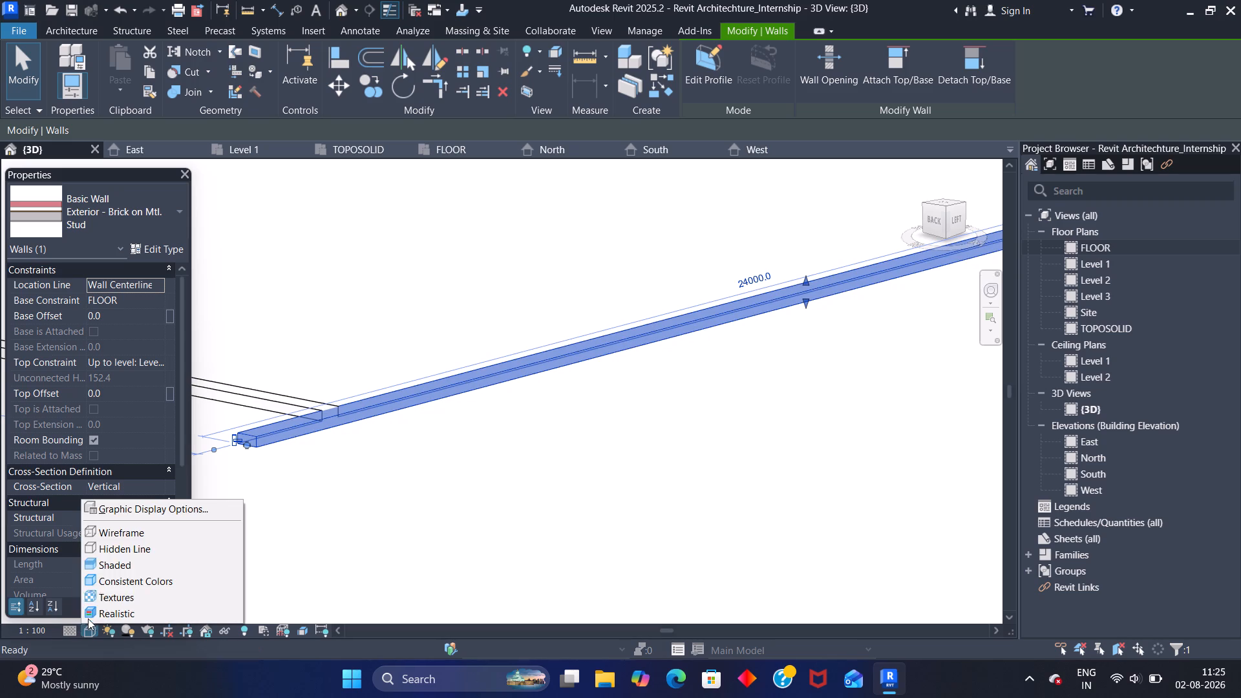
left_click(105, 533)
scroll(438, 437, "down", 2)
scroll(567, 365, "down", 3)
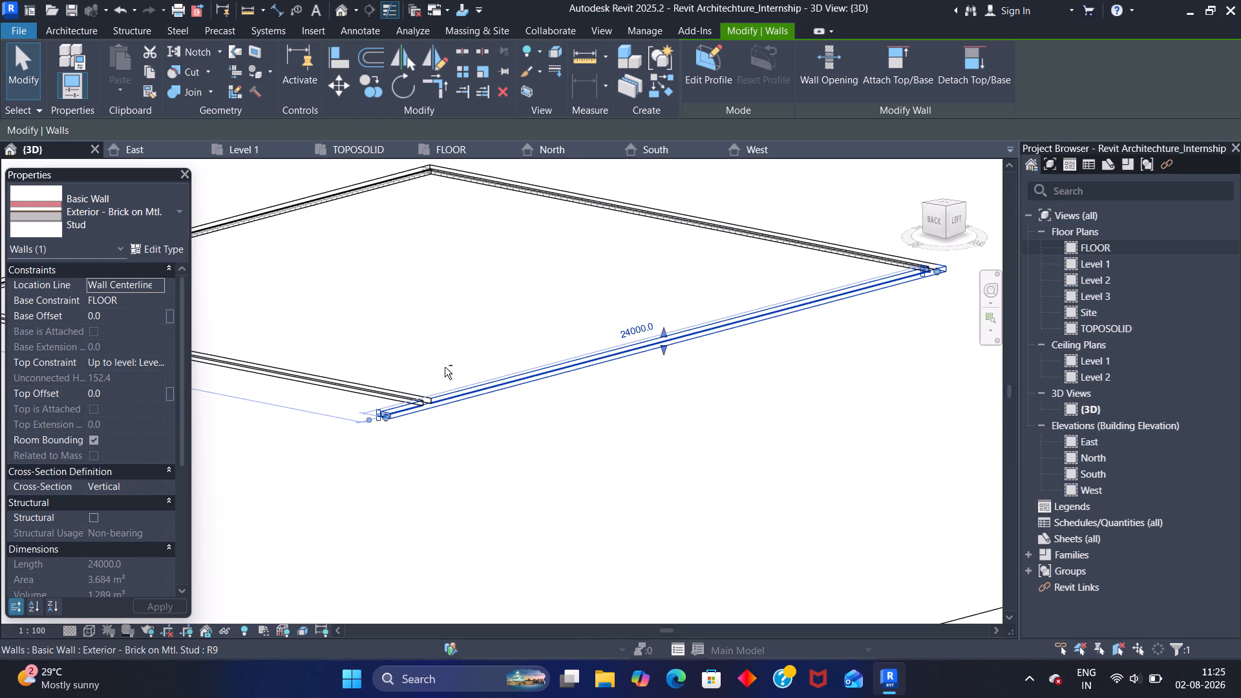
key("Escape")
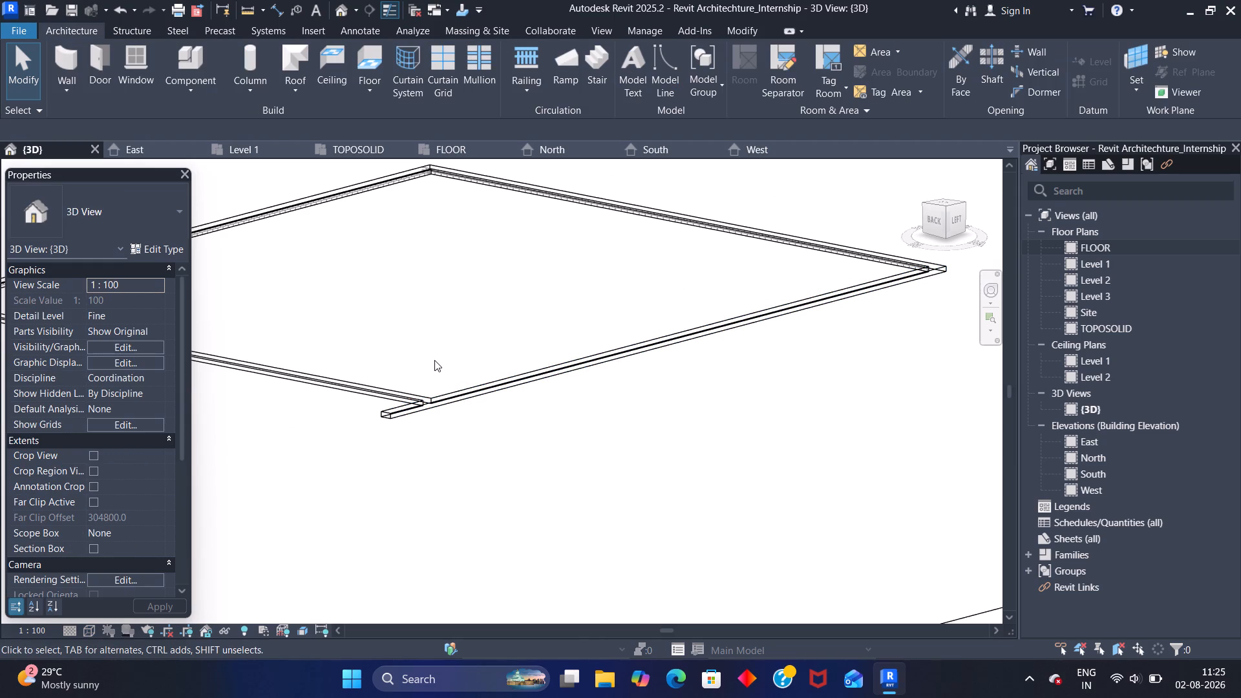
Examine the brick wall loop's faces, layers and brick pattern from several sides in the 3D view.
middle_click_drag(425, 348, 494, 376, "shift")
middle_click_drag(313, 297, 458, 394)
scroll(402, 382, "up", 9)
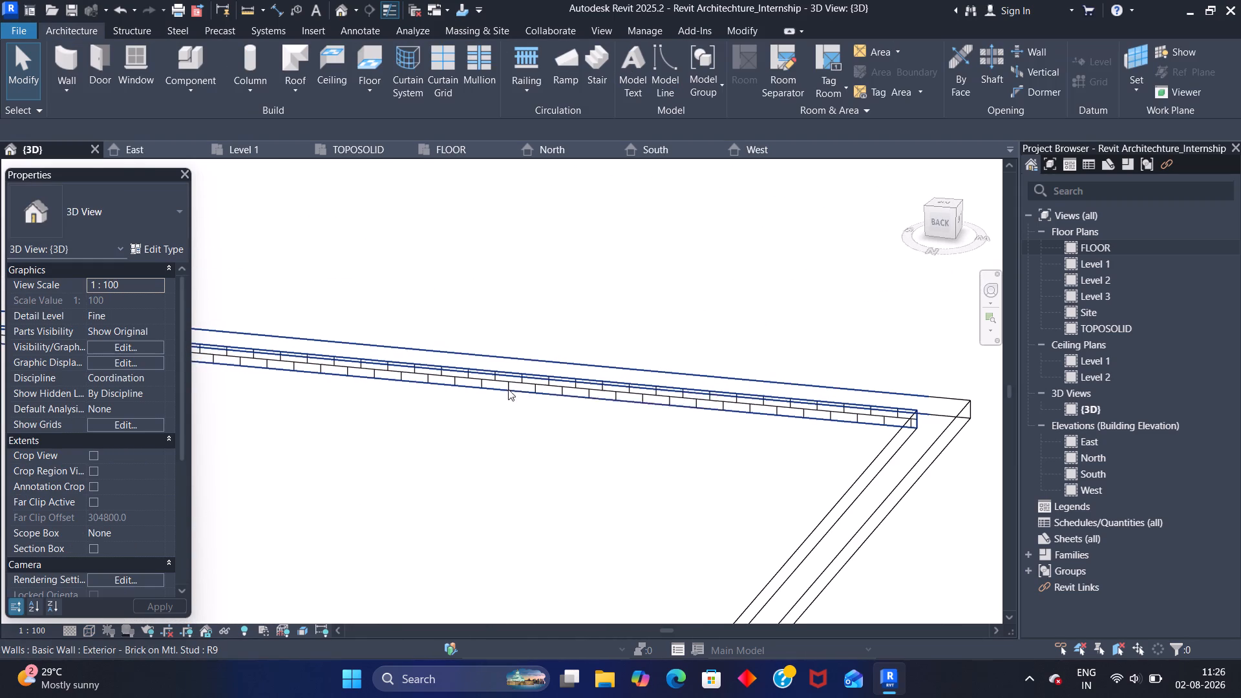
scroll(498, 409, "down", 1)
middle_click_drag(459, 479, 546, 494, "shift")
scroll(540, 496, "down", 5)
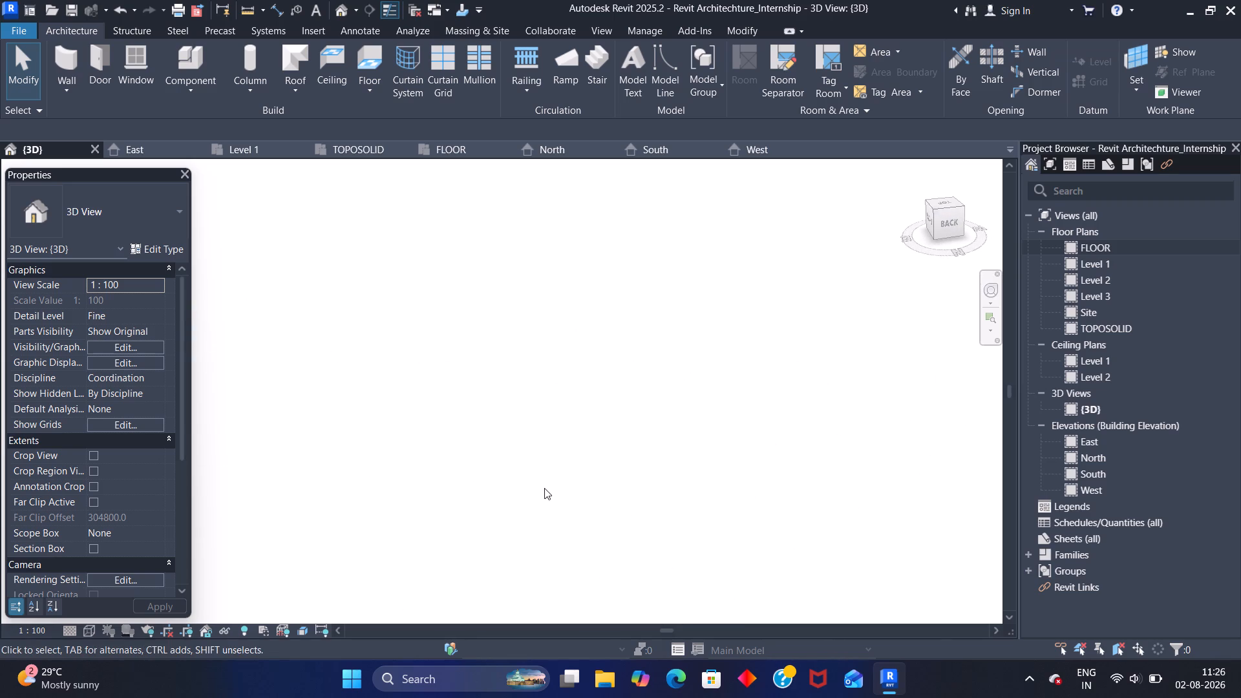
scroll(544, 488, "down", 13)
scroll(538, 541, "down", 5)
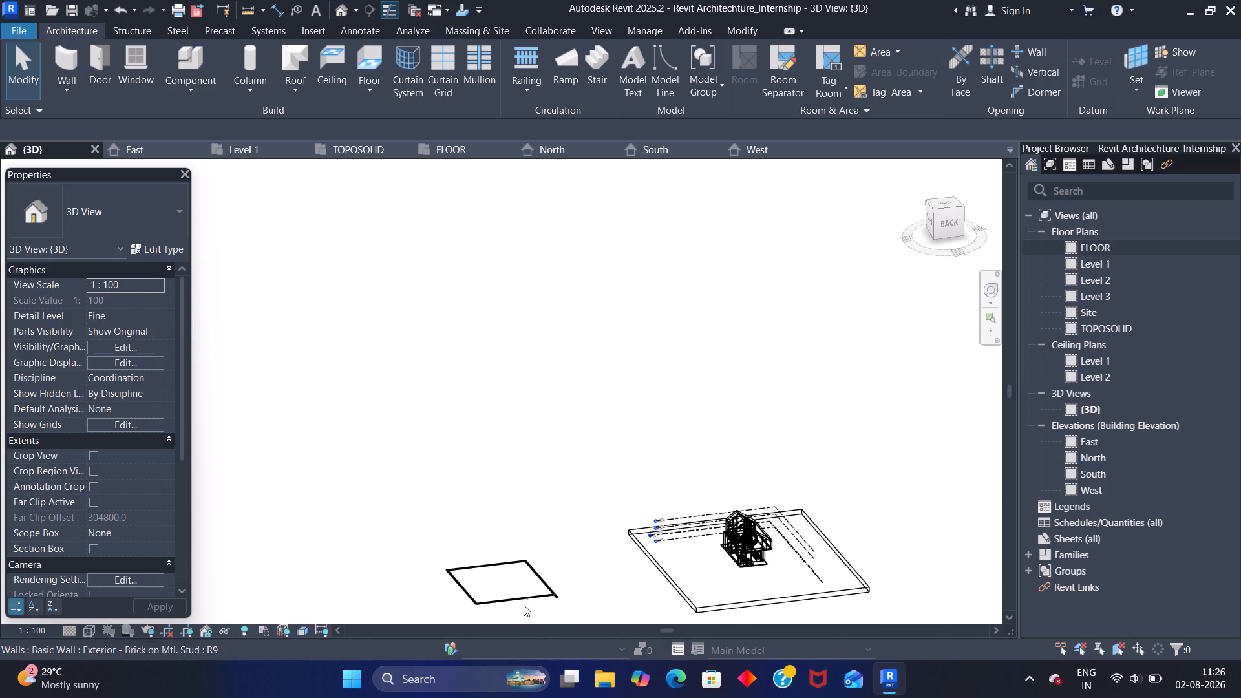
middle_click_drag(521, 576, 588, 511)
scroll(563, 525, "up", 6)
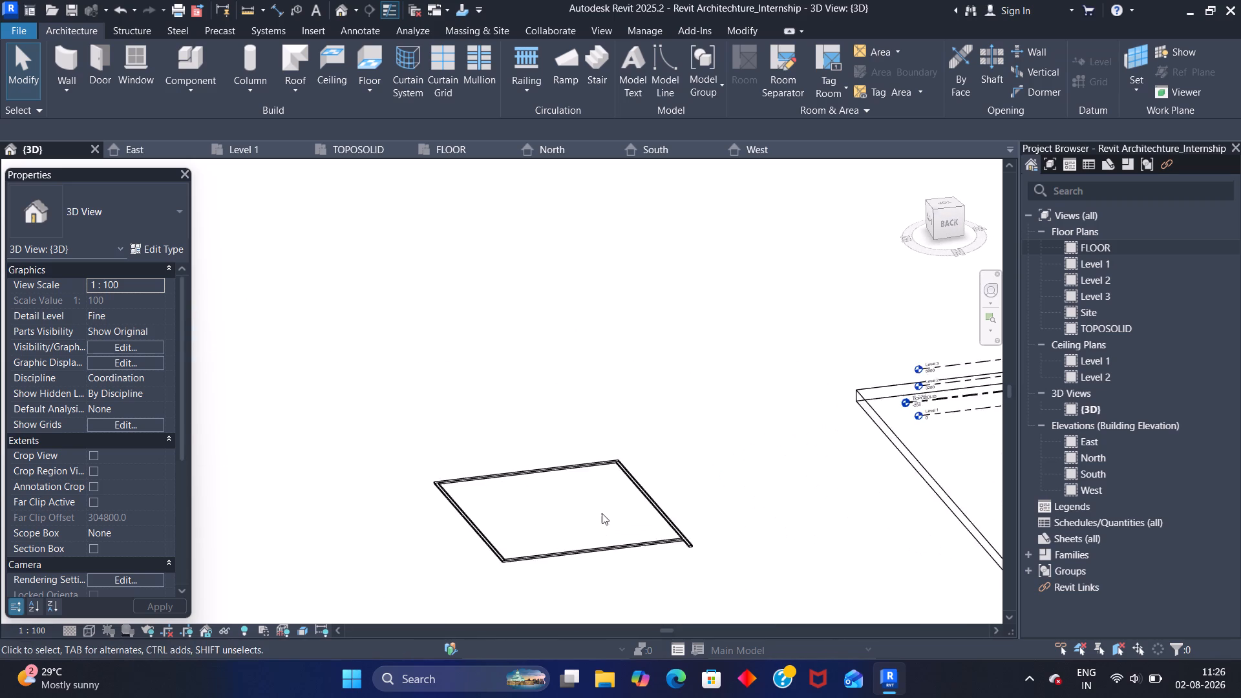
scroll(602, 513, "up", 13)
middle_click_drag(664, 485, 723, 514, "shift")
scroll(703, 522, "down", 13)
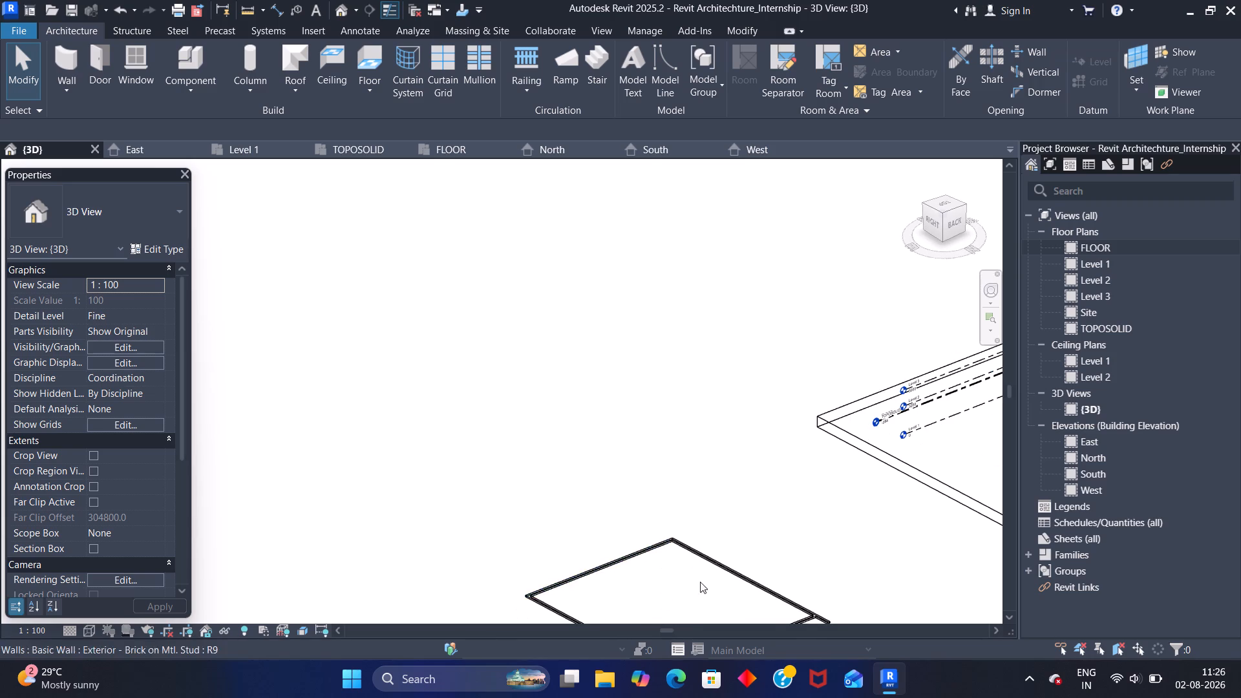
middle_click_drag(711, 592, 601, 466)
scroll(627, 494, "up", 11)
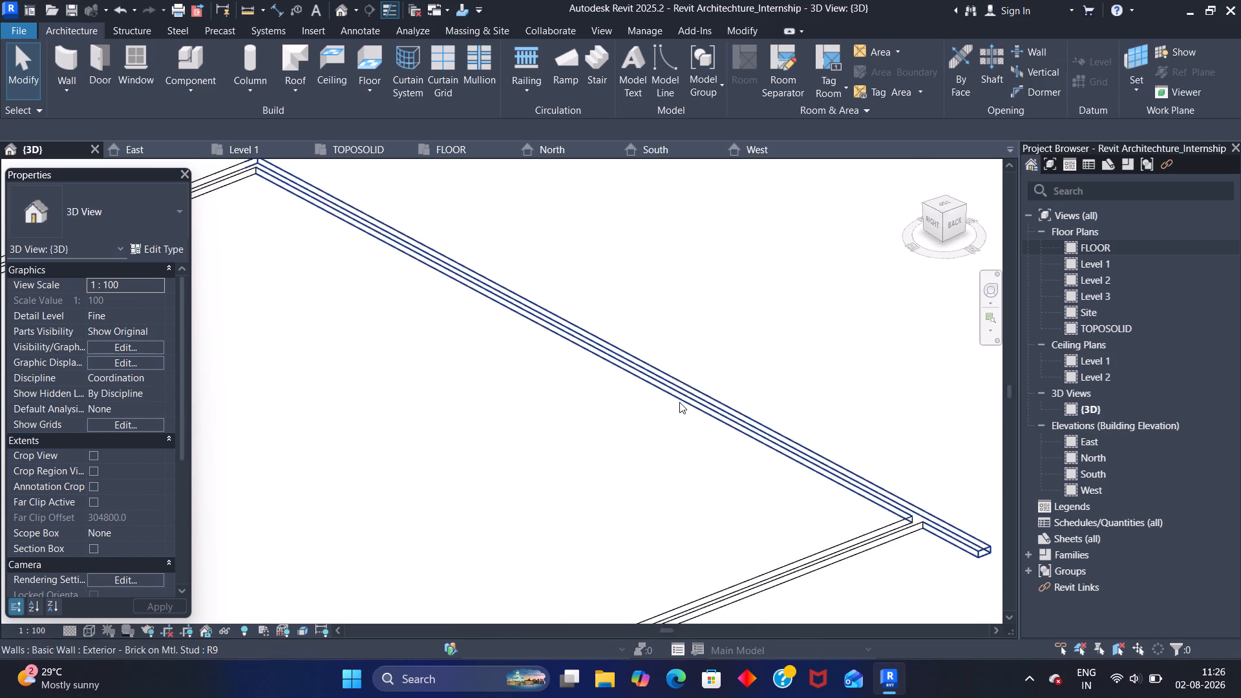
scroll(679, 402, "up", 4)
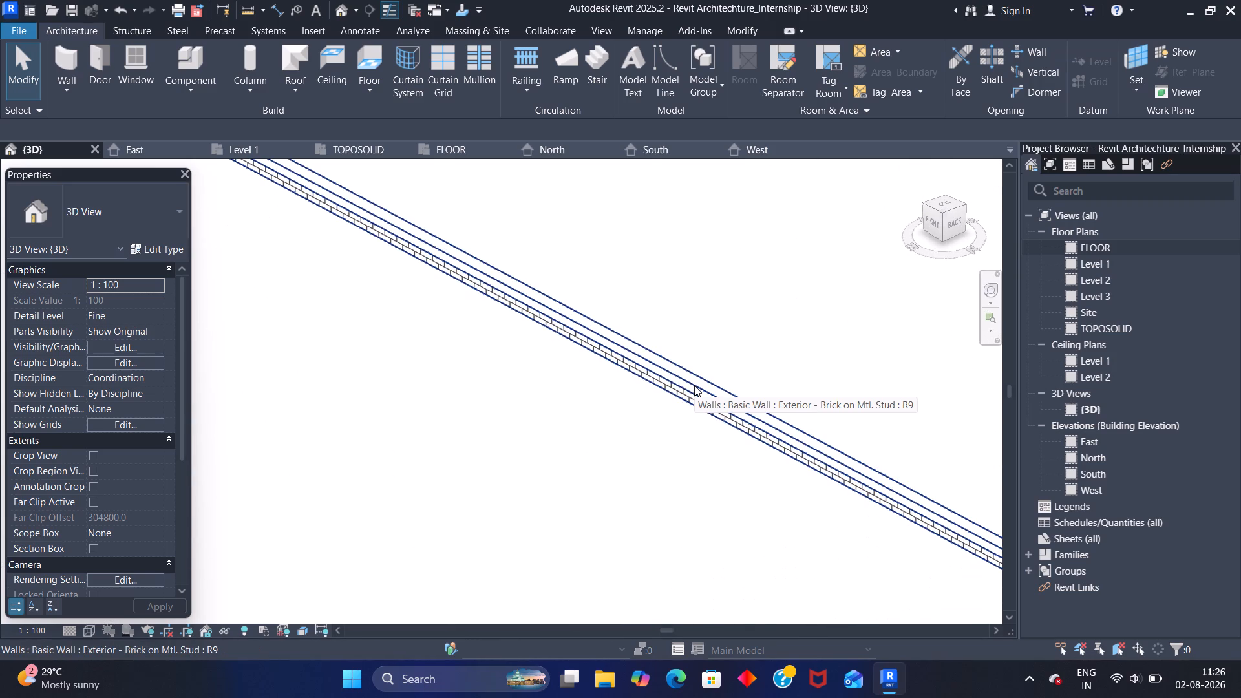
scroll(636, 397, "down", 1)
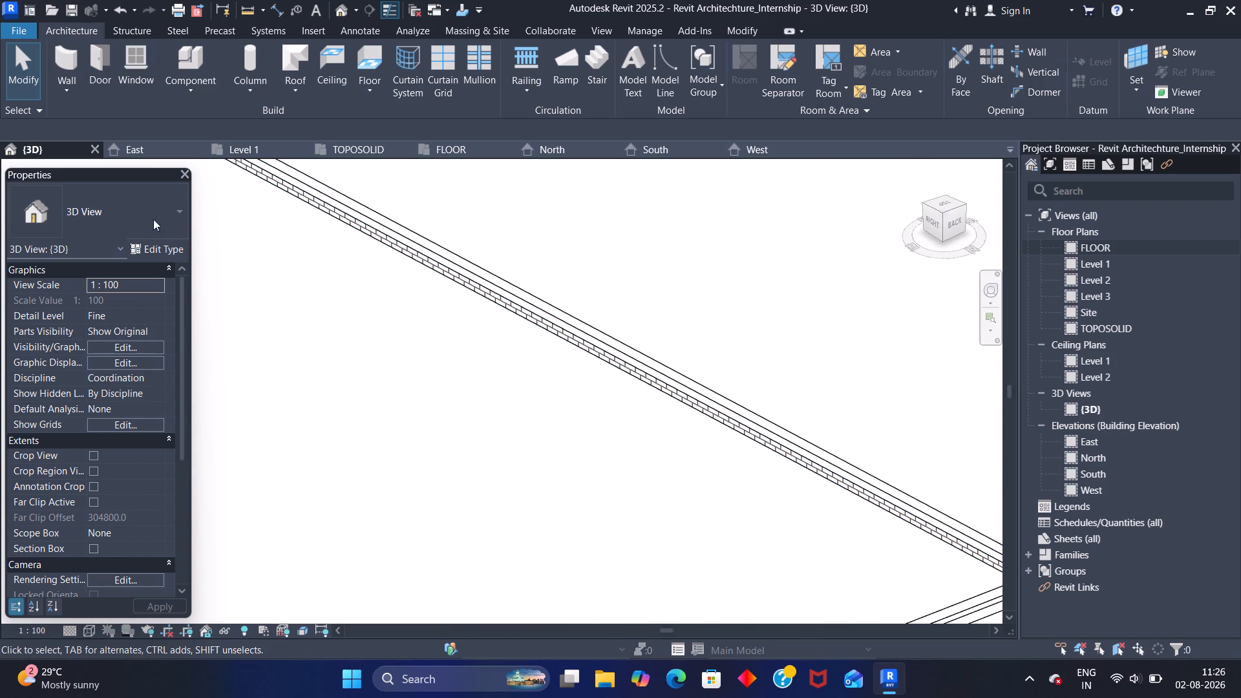
Draw one Exterior - Render on Brick on Block wall about 4400 mm long inside the brick wall loop on the FLOOR level.
left_click(68, 83)
left_click(91, 114)
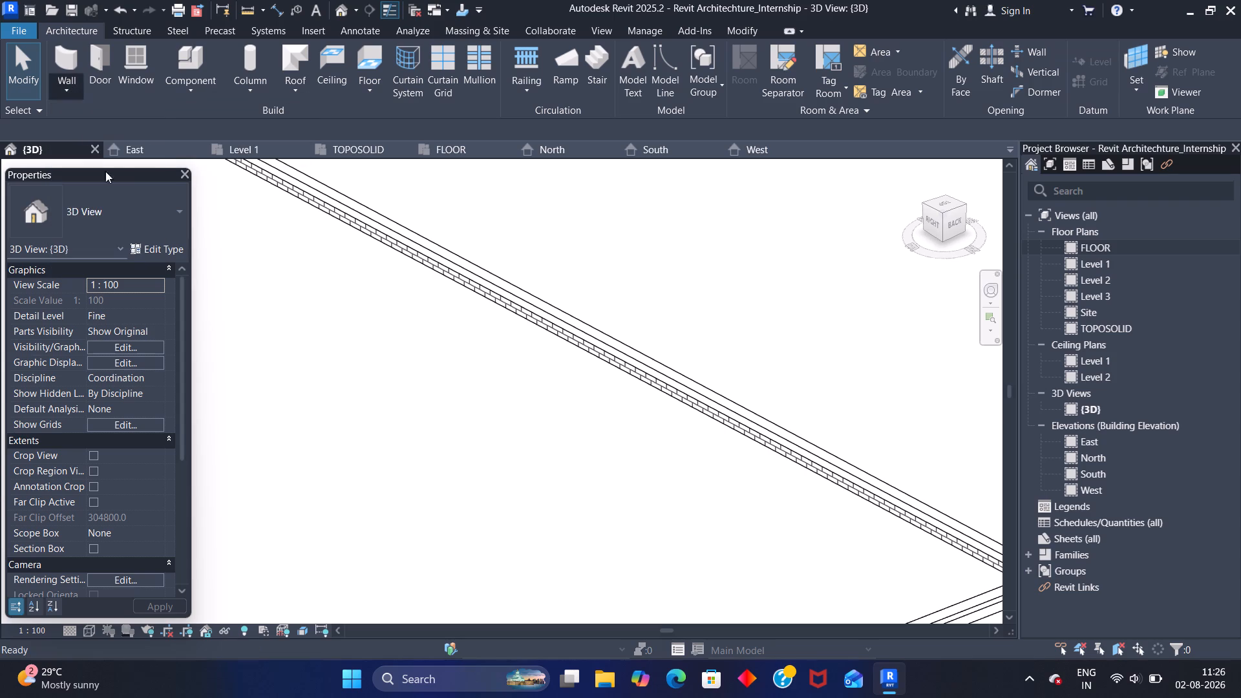
left_click(182, 215)
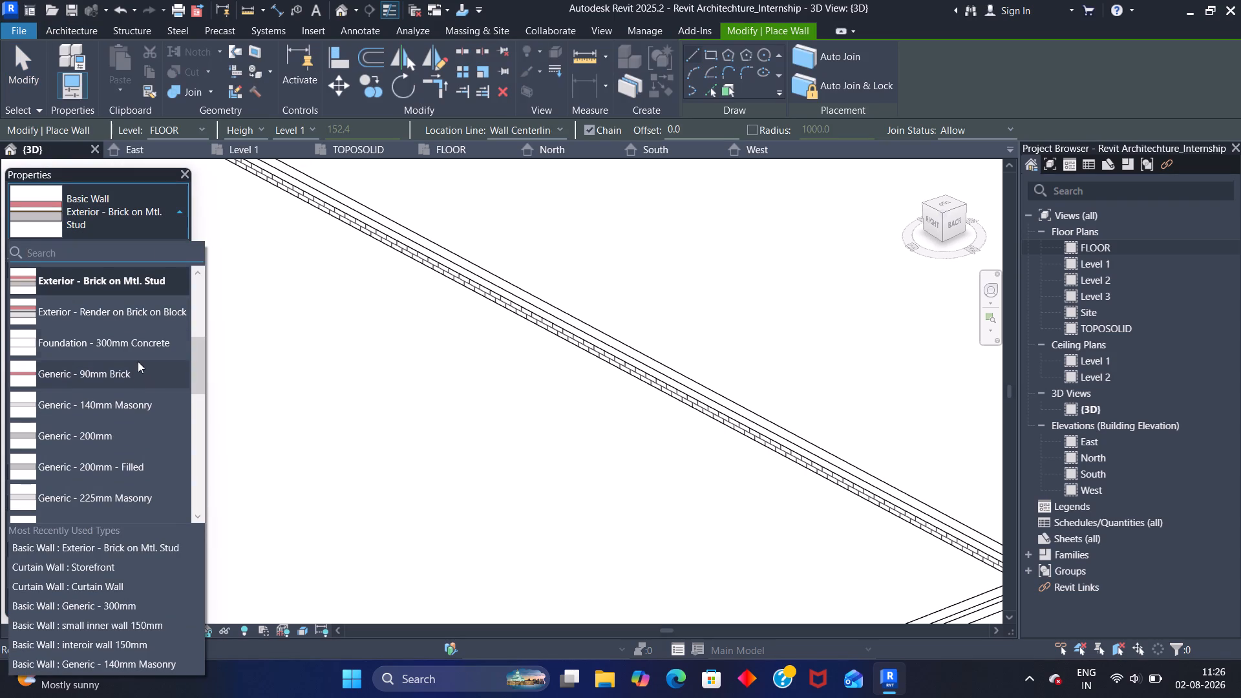
left_click(133, 315)
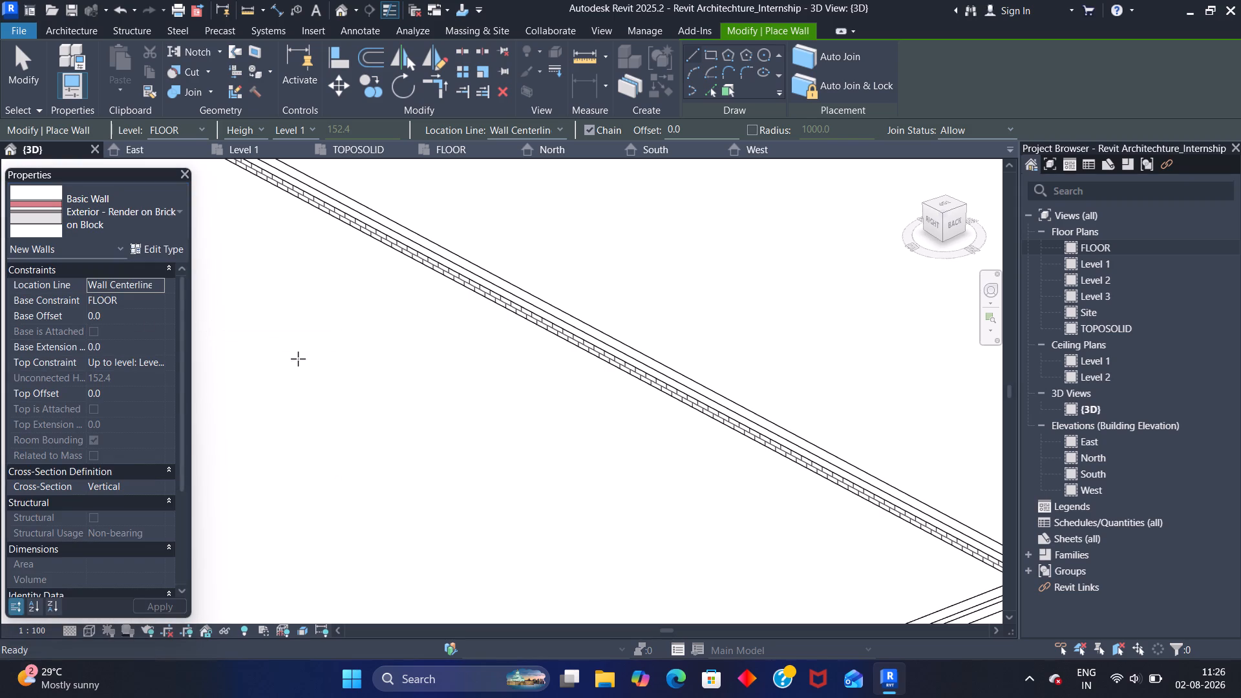
left_click(282, 351)
left_click(458, 467)
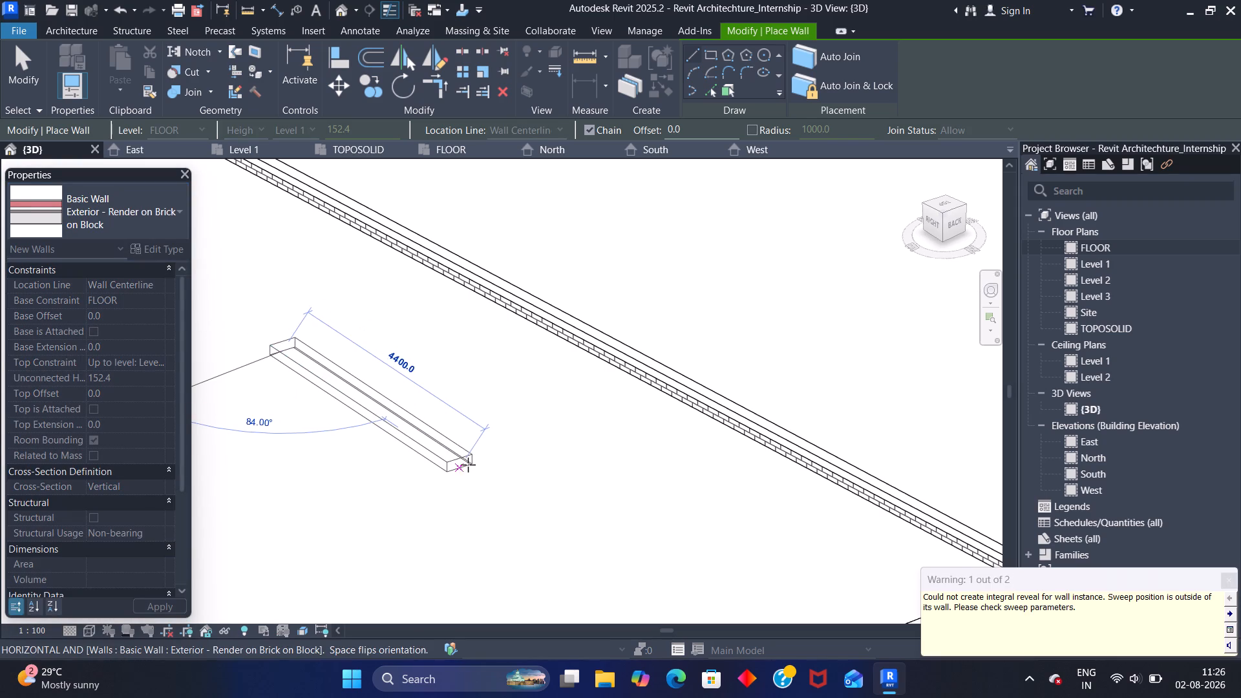
key("Escape")
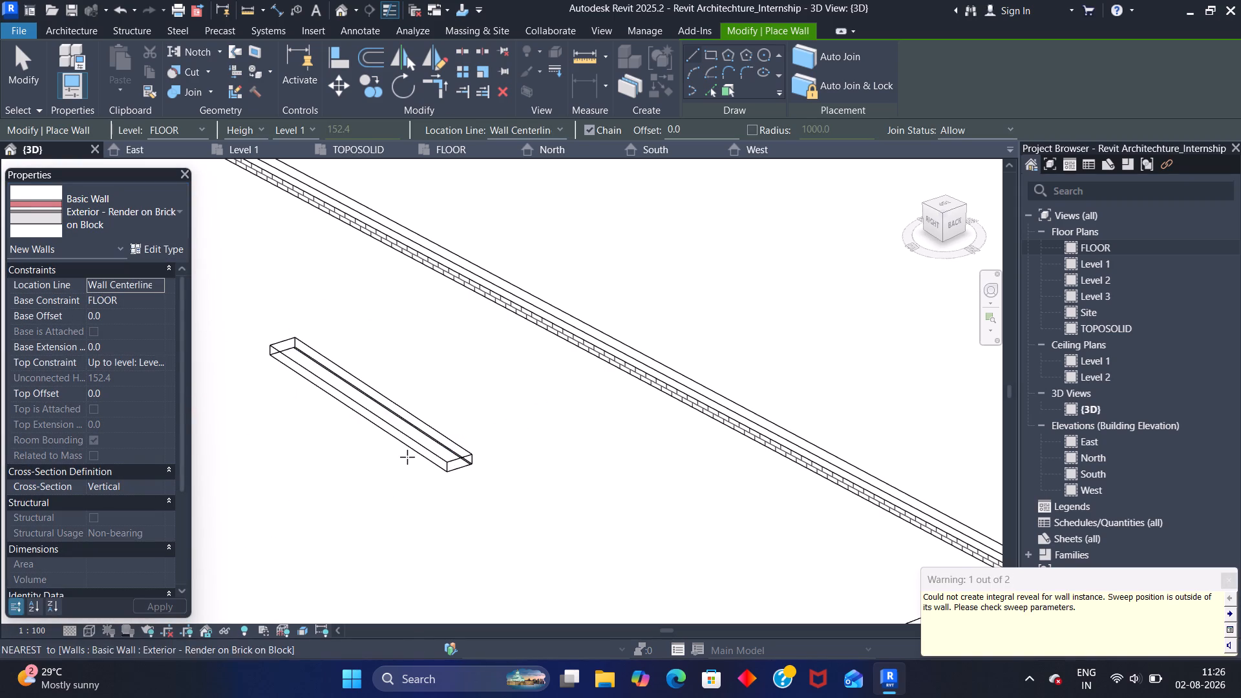
key("Escape")
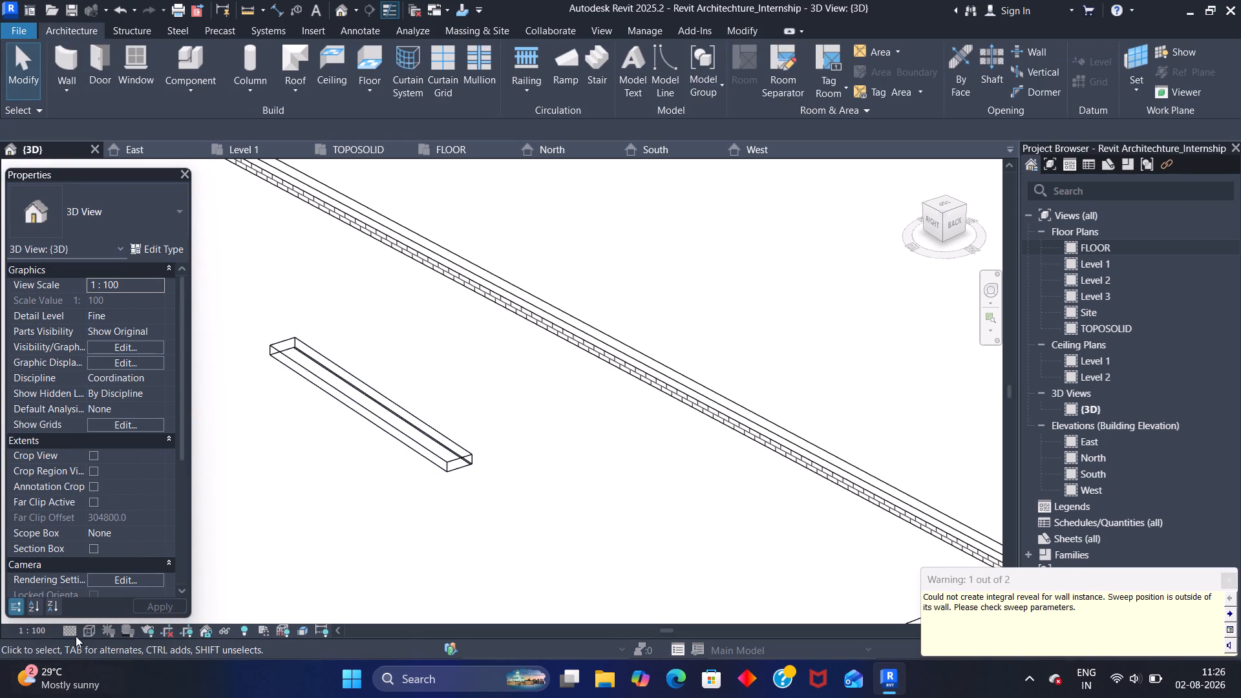
Compare the short render-on-brick wall with the surrounding brick walls from several angles in the 3D view.
left_click(87, 628)
left_click(372, 498)
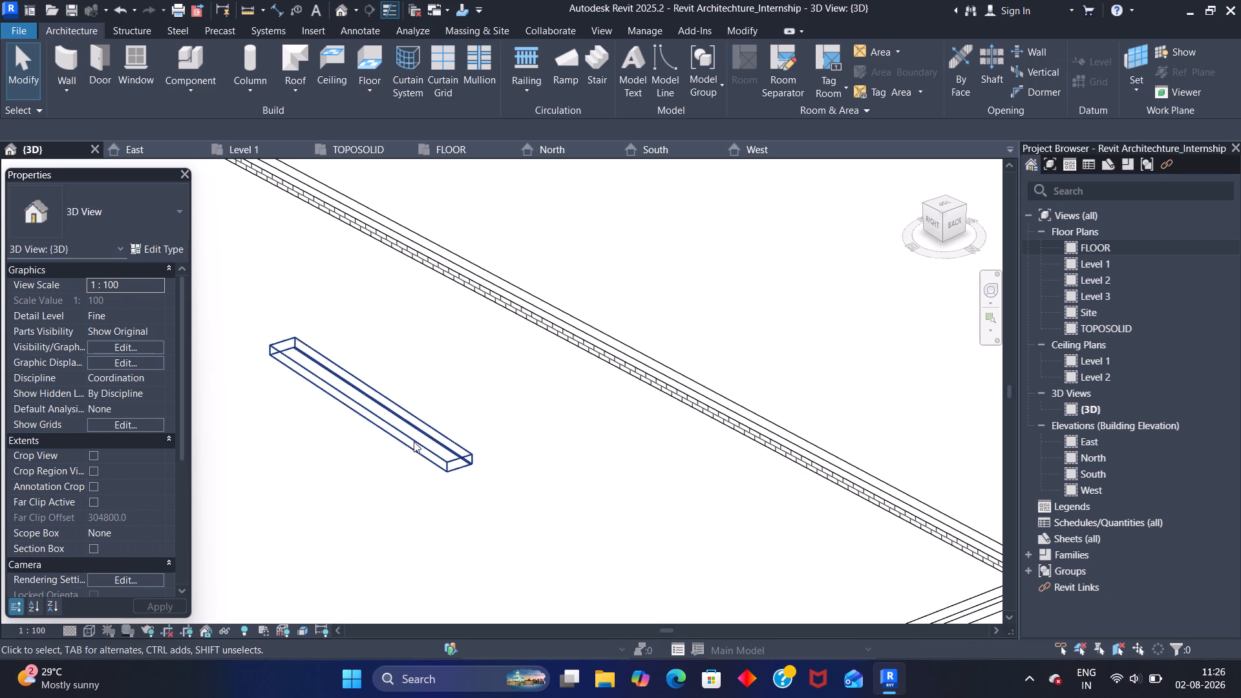
middle_click_drag(511, 458, 442, 456, "shift")
scroll(466, 444, "down", 4)
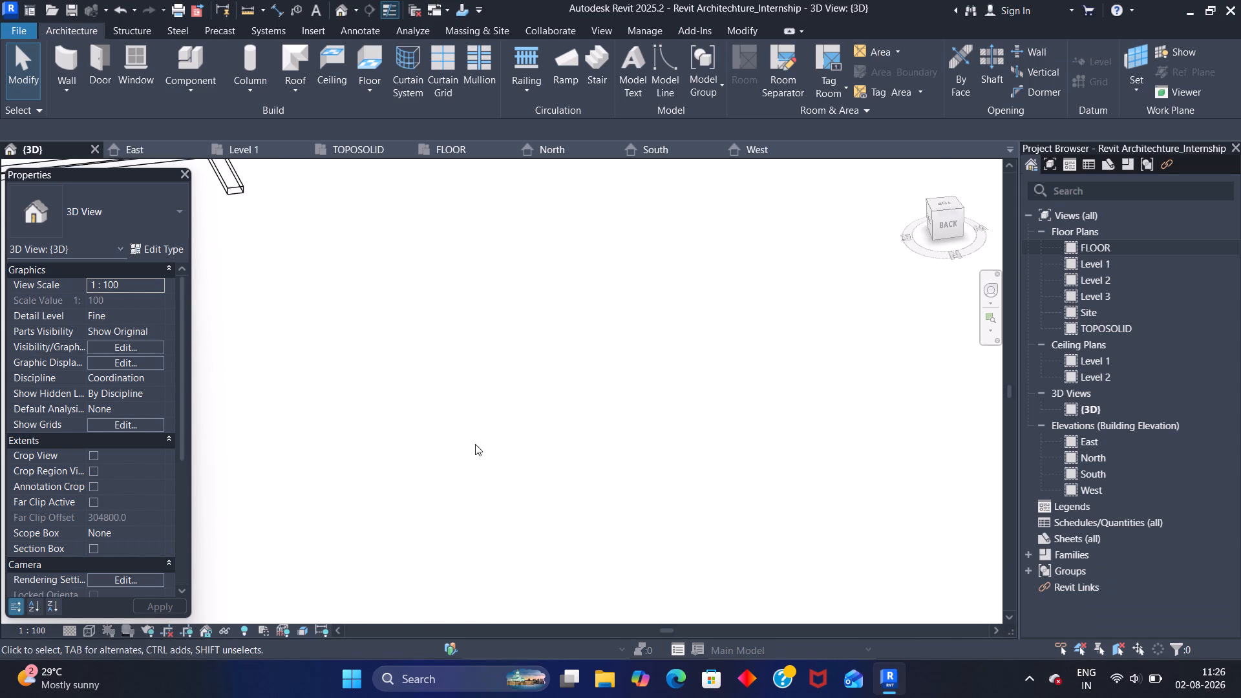
scroll(475, 444, "down", 11)
middle_click(403, 342)
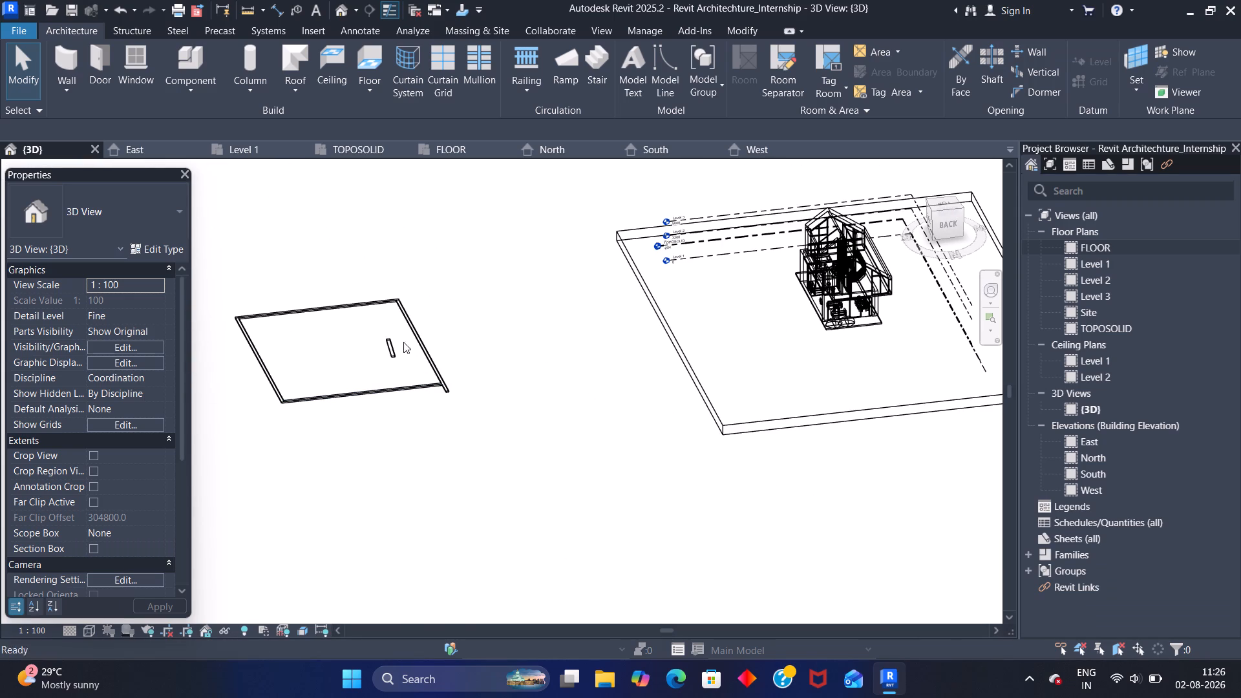
scroll(396, 343, "up", 18)
middle_click_drag(507, 395, 493, 404, "shift")
scroll(507, 395, "up", 1, "shift")
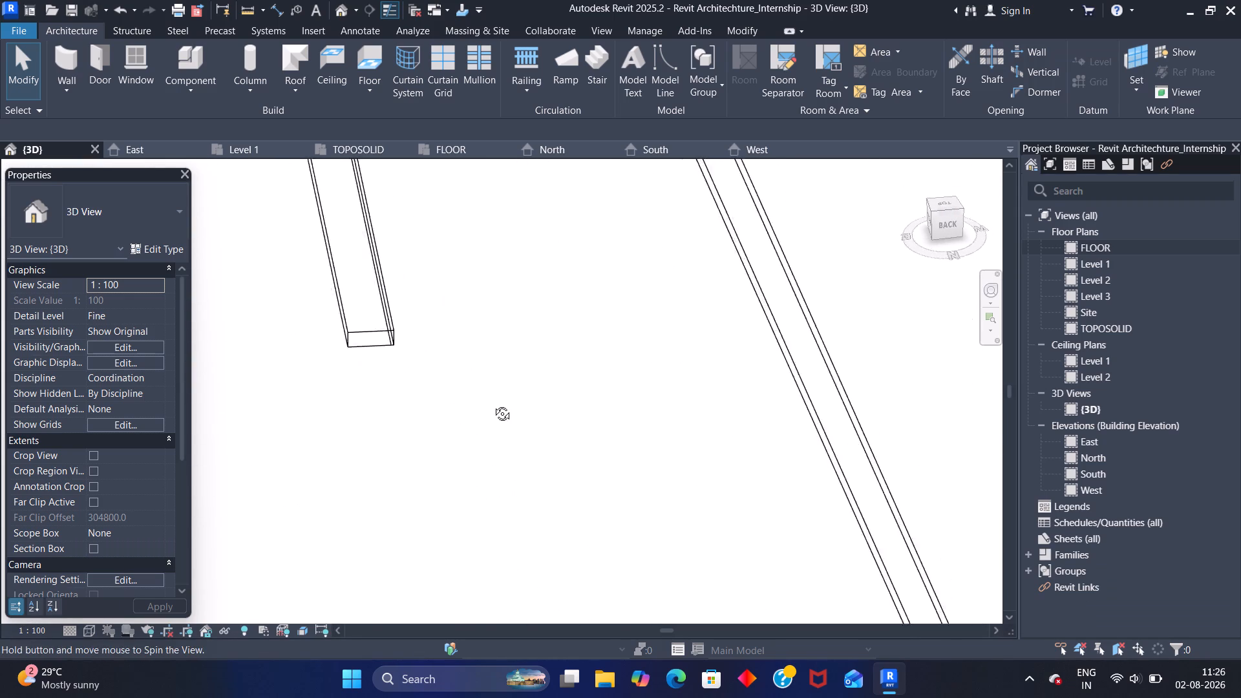
middle_click_drag(493, 404, 460, 418, "shift")
scroll(463, 405, "down", 18)
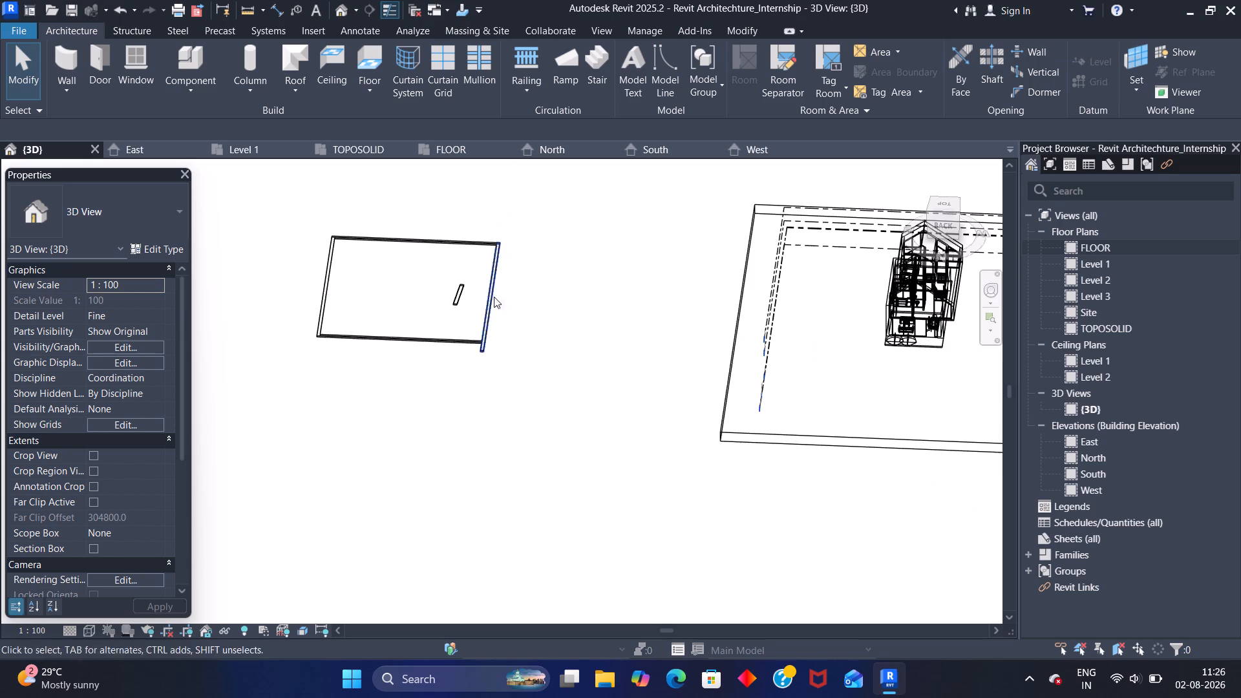
middle_click_drag(516, 308, 442, 366)
scroll(474, 266, "up", 14)
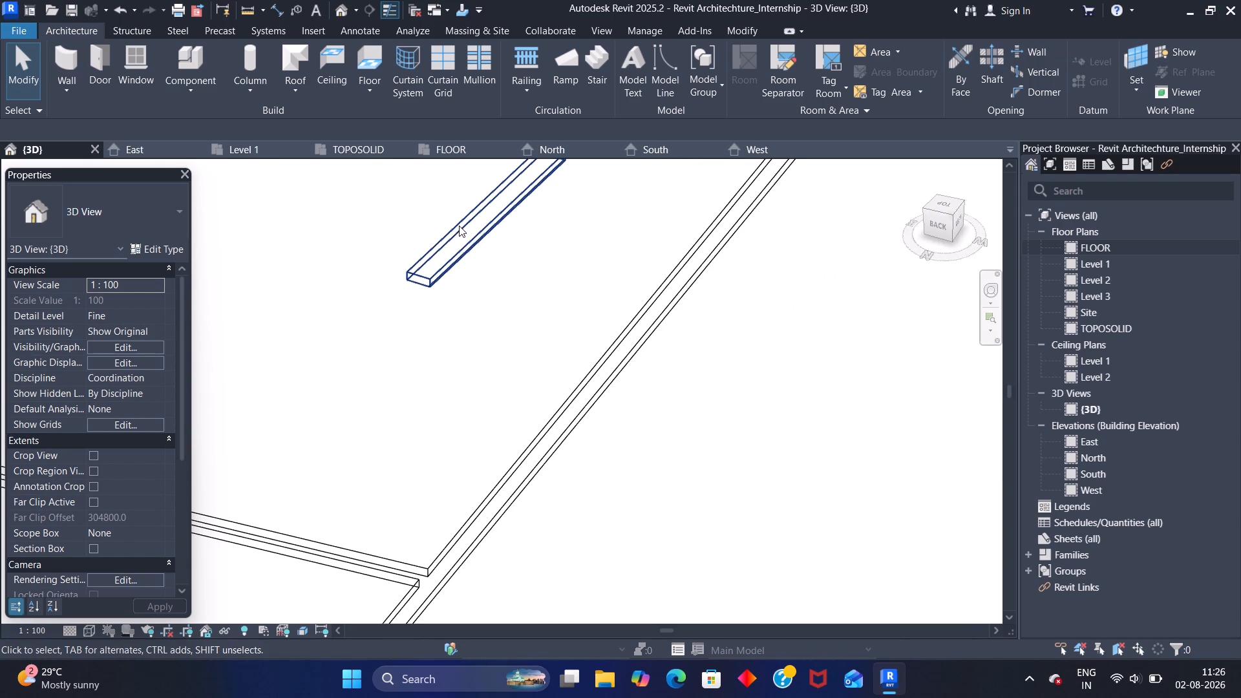
scroll(467, 243, "down", 3)
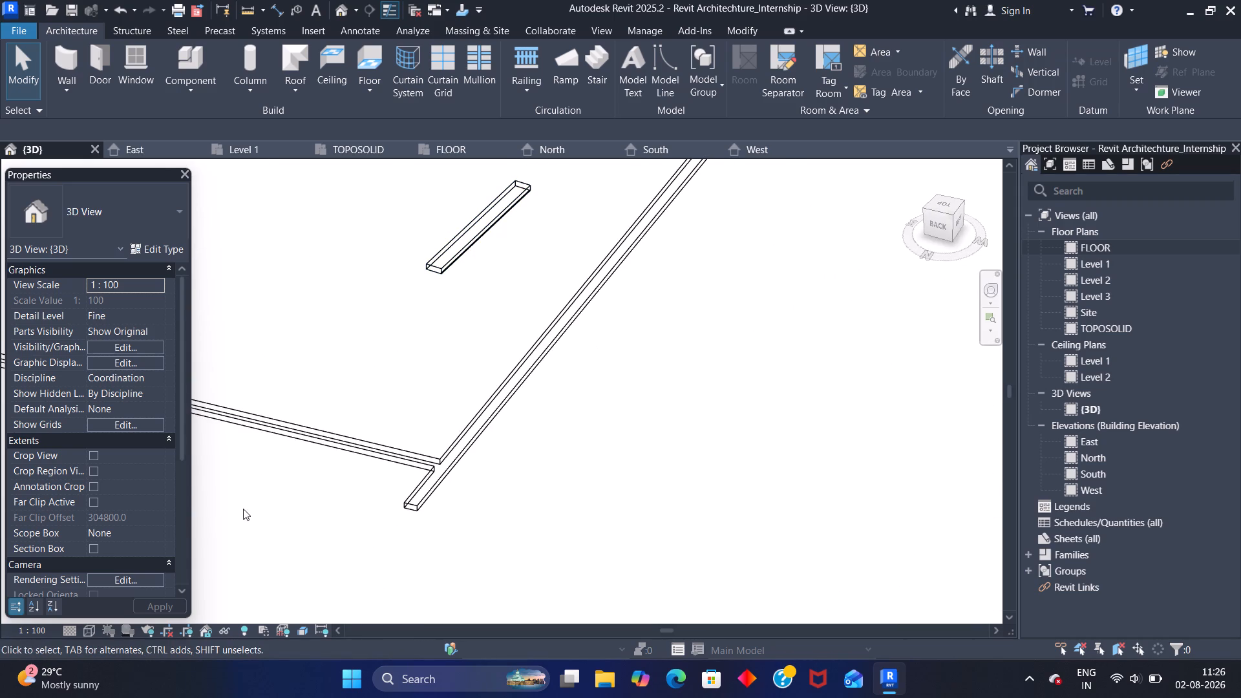
Set the 3D view's visual style to Hidden Line.
left_click(89, 632)
left_click(122, 549)
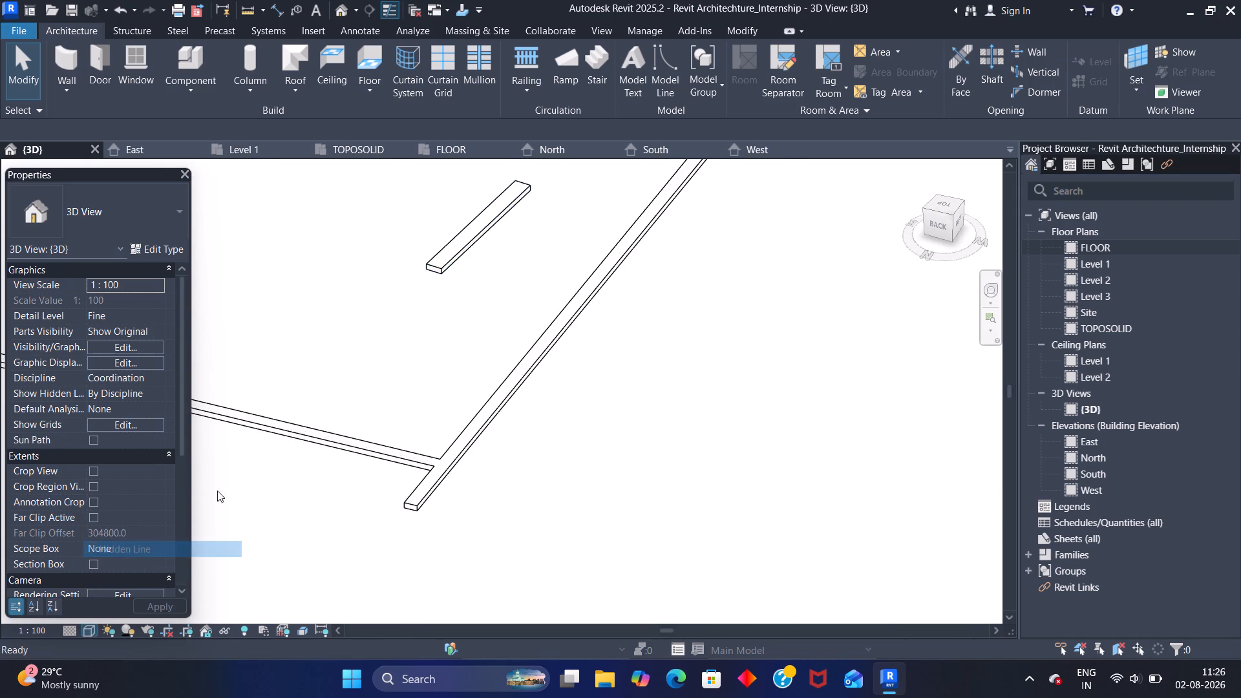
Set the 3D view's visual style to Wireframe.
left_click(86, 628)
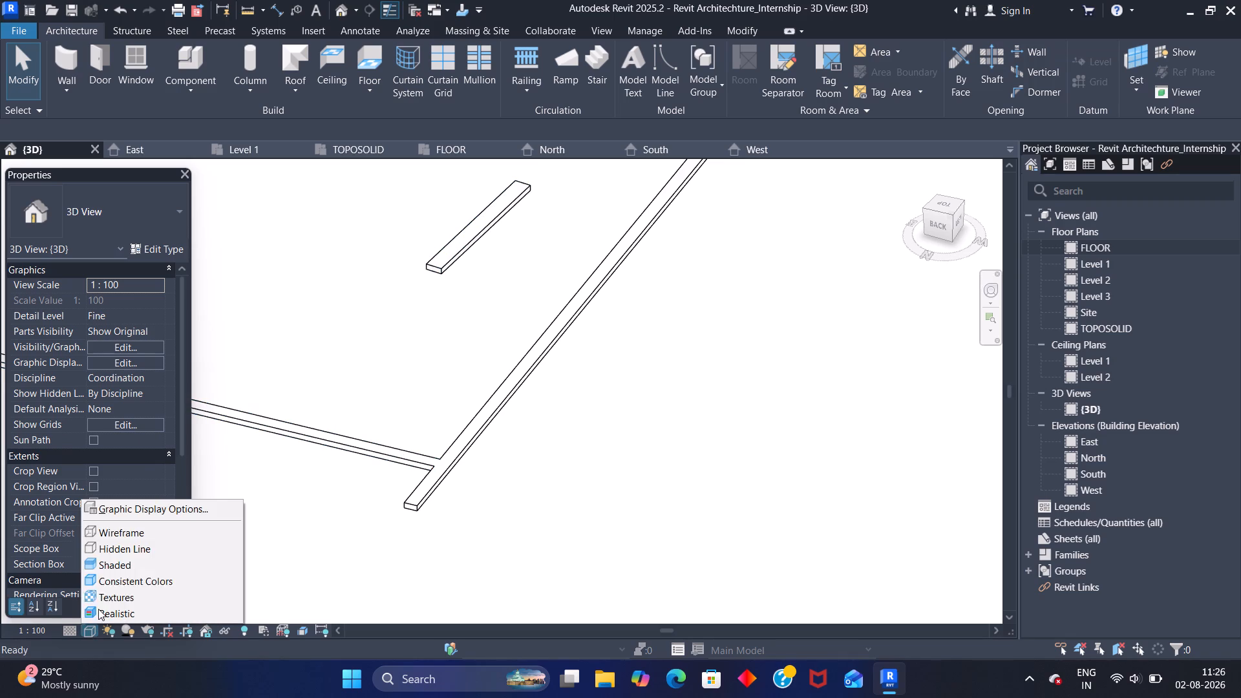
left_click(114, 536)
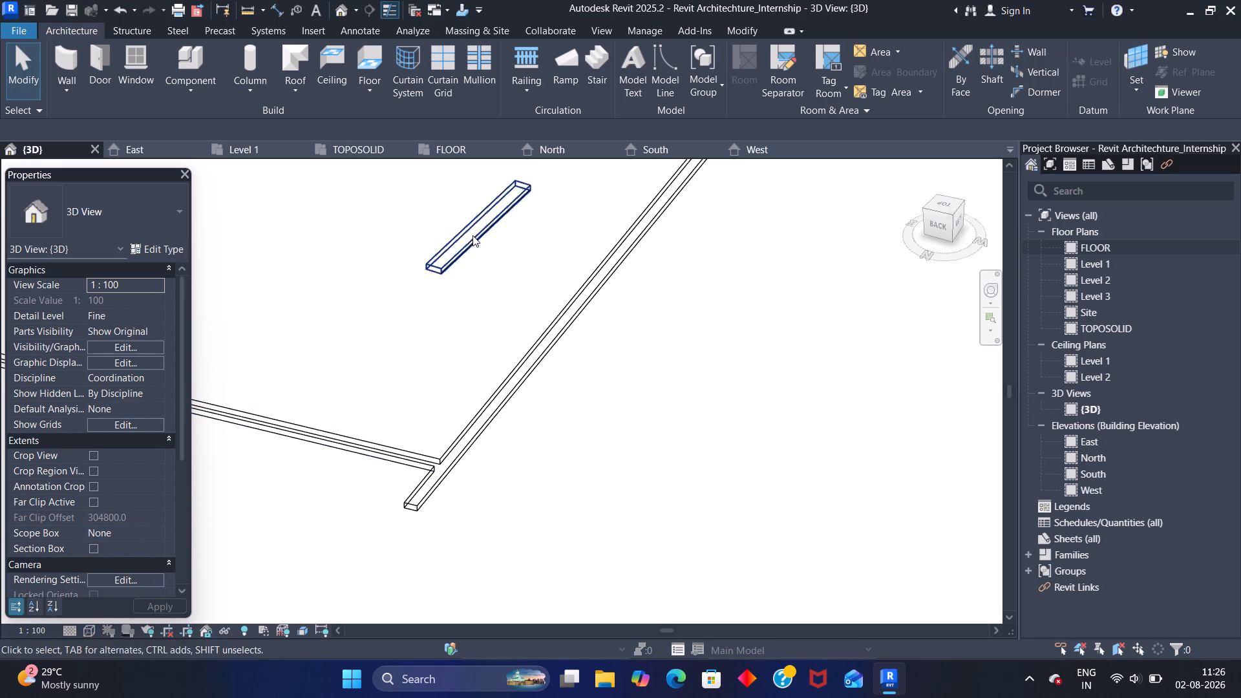
Draw two connected Generic - 90mm Brick walls in a V shape inside the existing brick loop, the second about 3300 mm long.
scroll(437, 268, "down", 1)
middle_click_drag(410, 352, 424, 406, "shift")
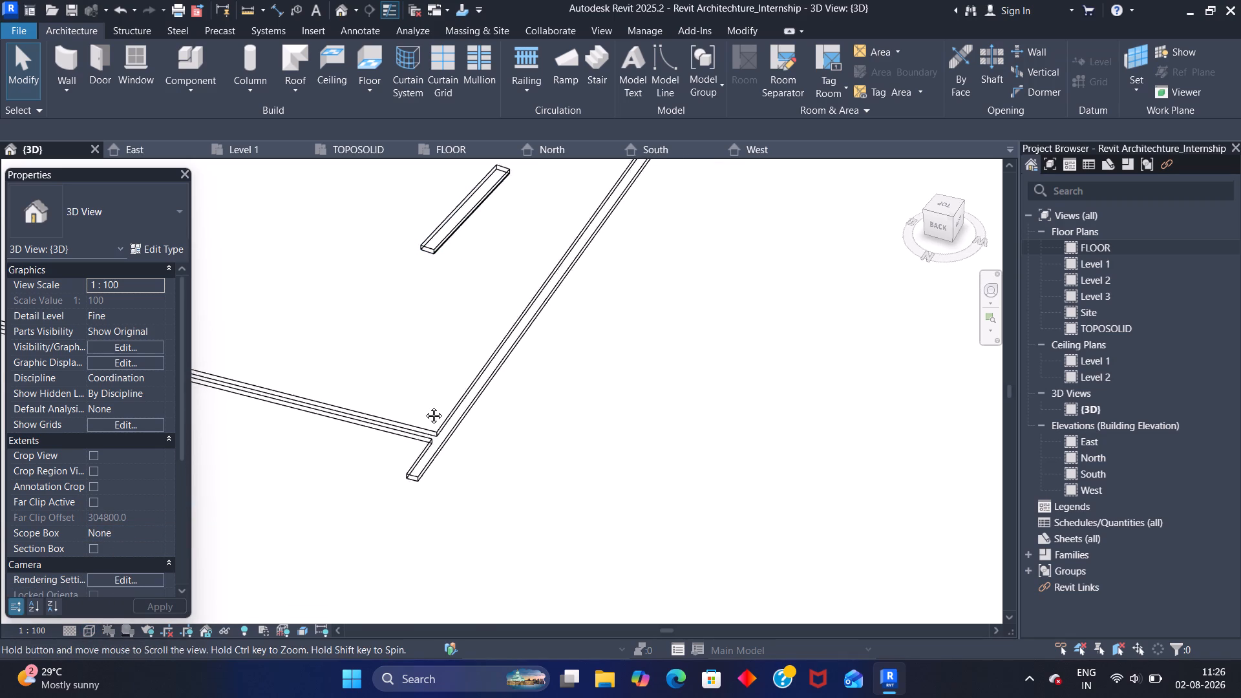
middle_click_drag(424, 406, 463, 603, "shift")
scroll(490, 367, "down", 1)
scroll(660, 244, "up", 4)
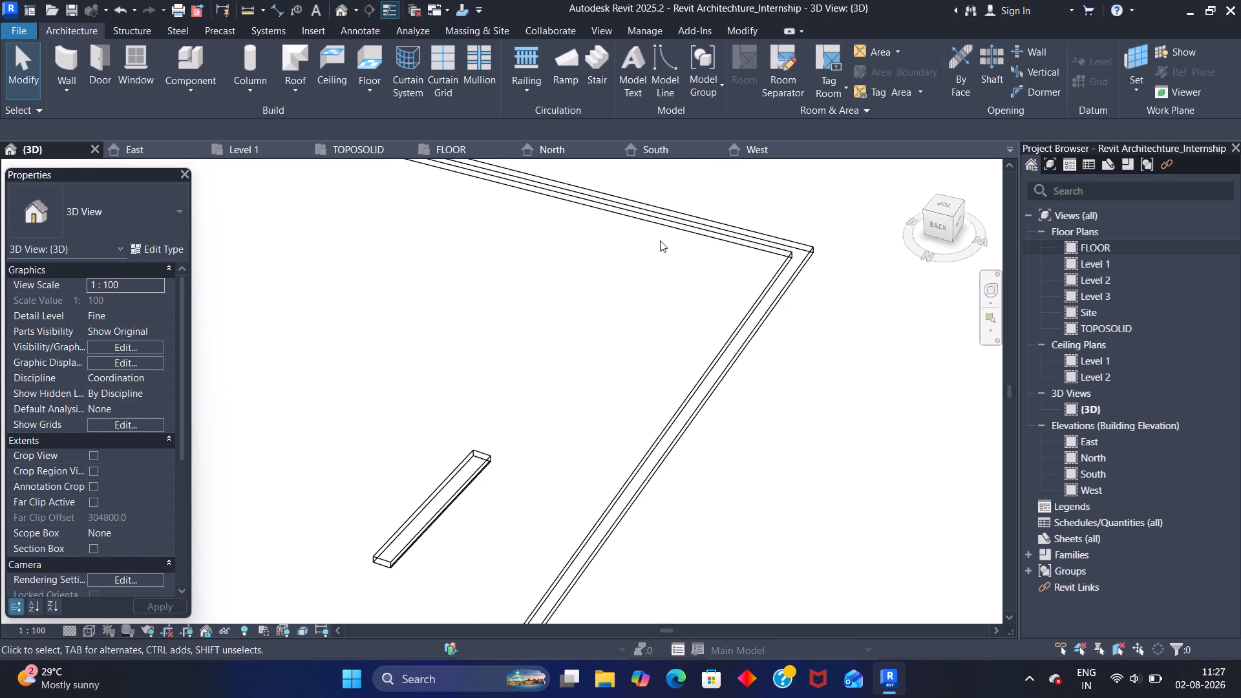
scroll(660, 240, "up", 6)
scroll(694, 279, "down", 7)
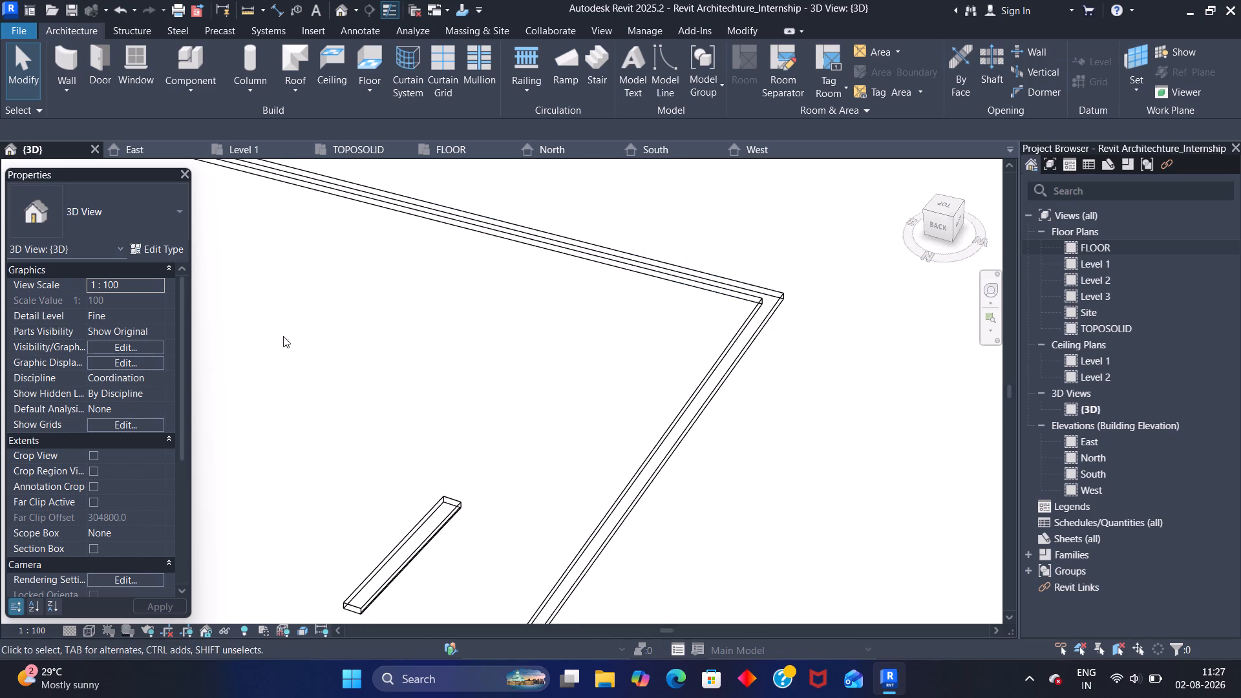
left_click(69, 85)
left_click(98, 120)
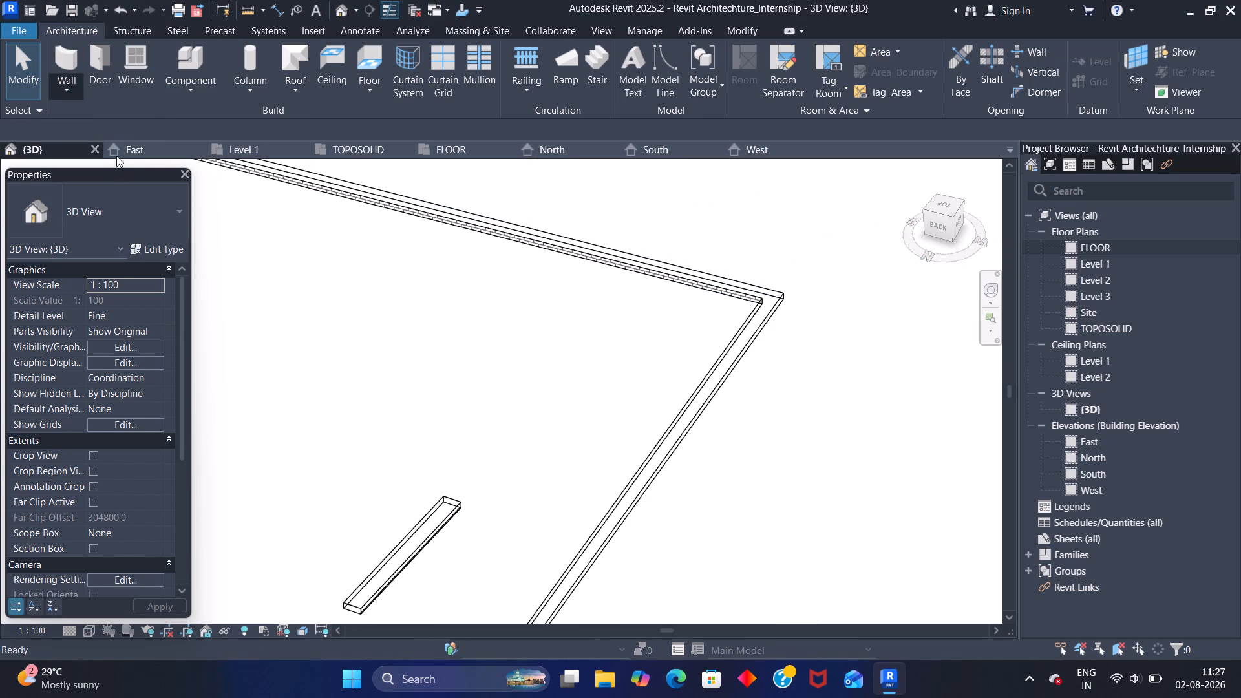
left_click(180, 212)
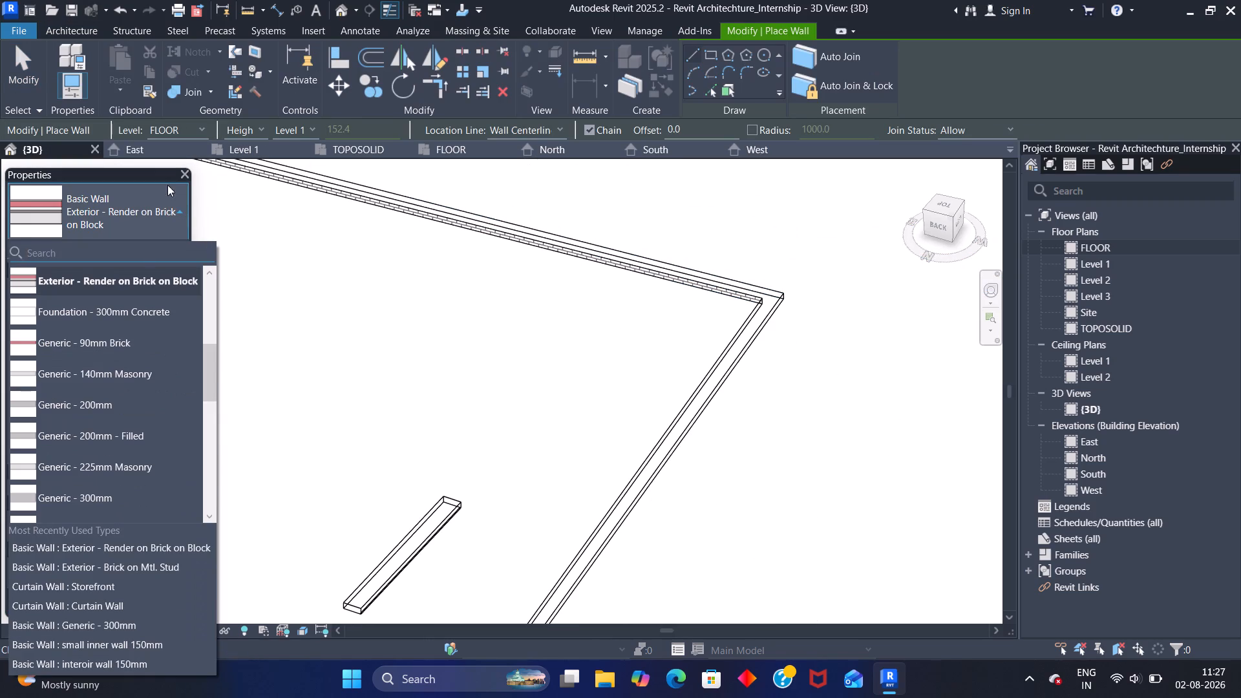
scroll(101, 343, "down", 1)
scroll(113, 322, "up", 8)
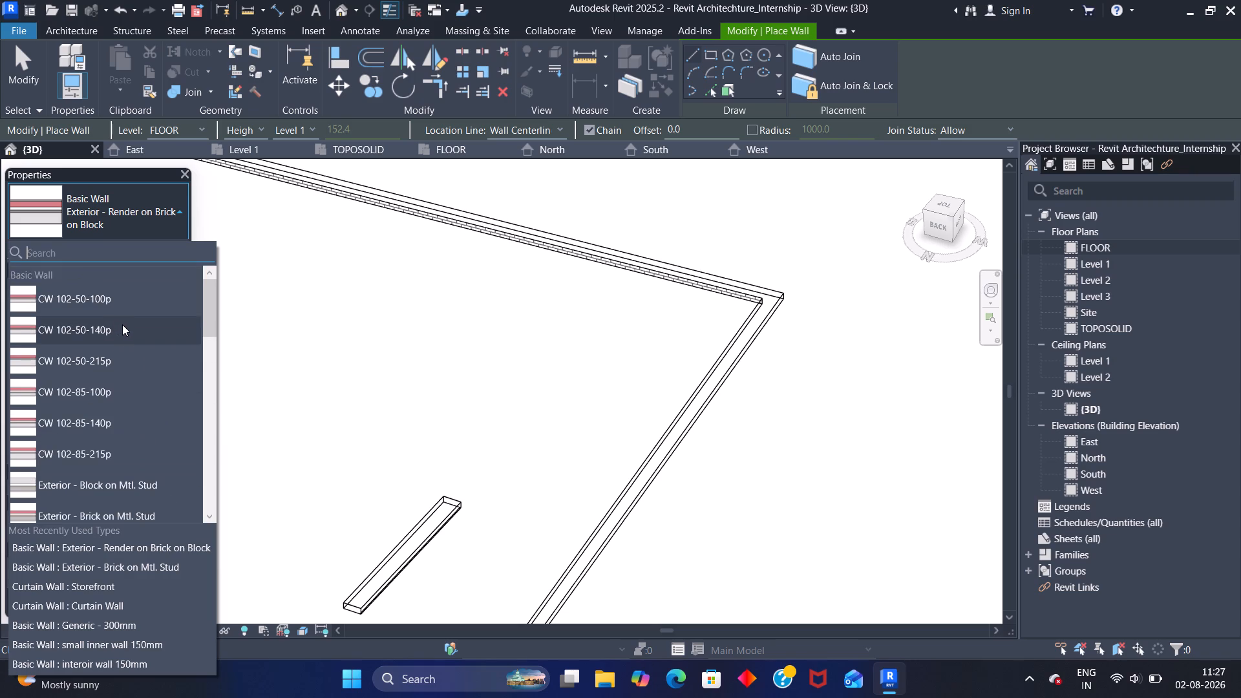
scroll(122, 328, "down", 6)
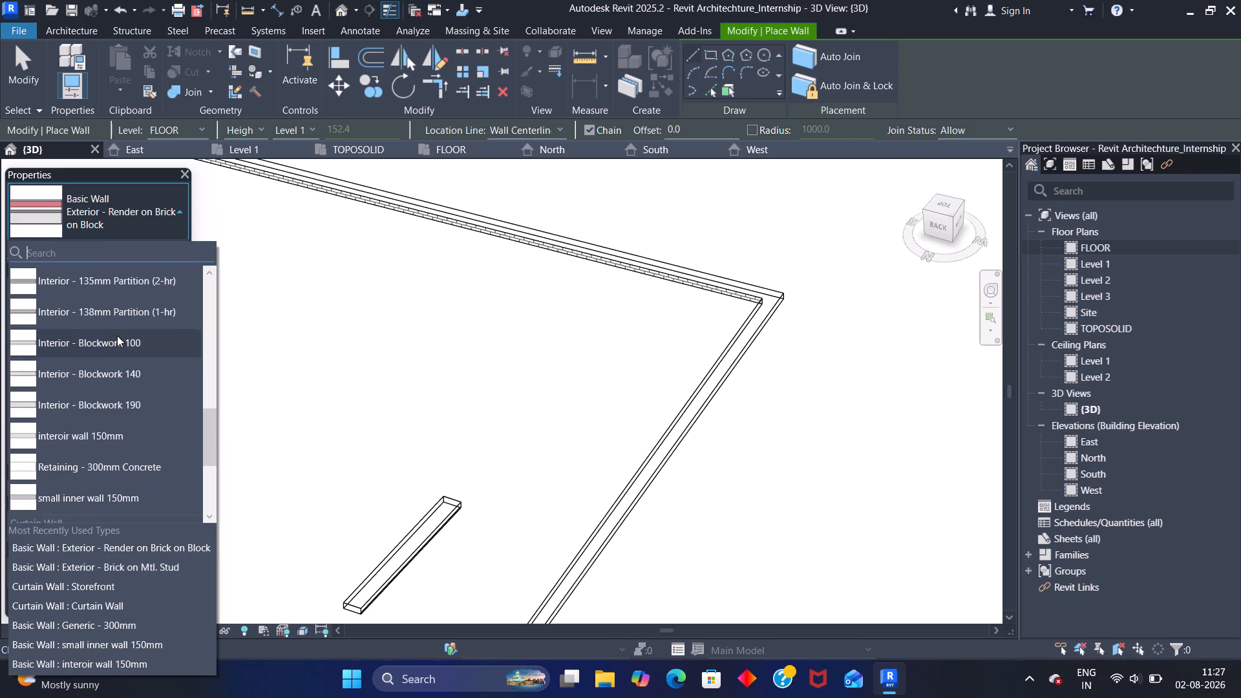
scroll(117, 335, "down", 1)
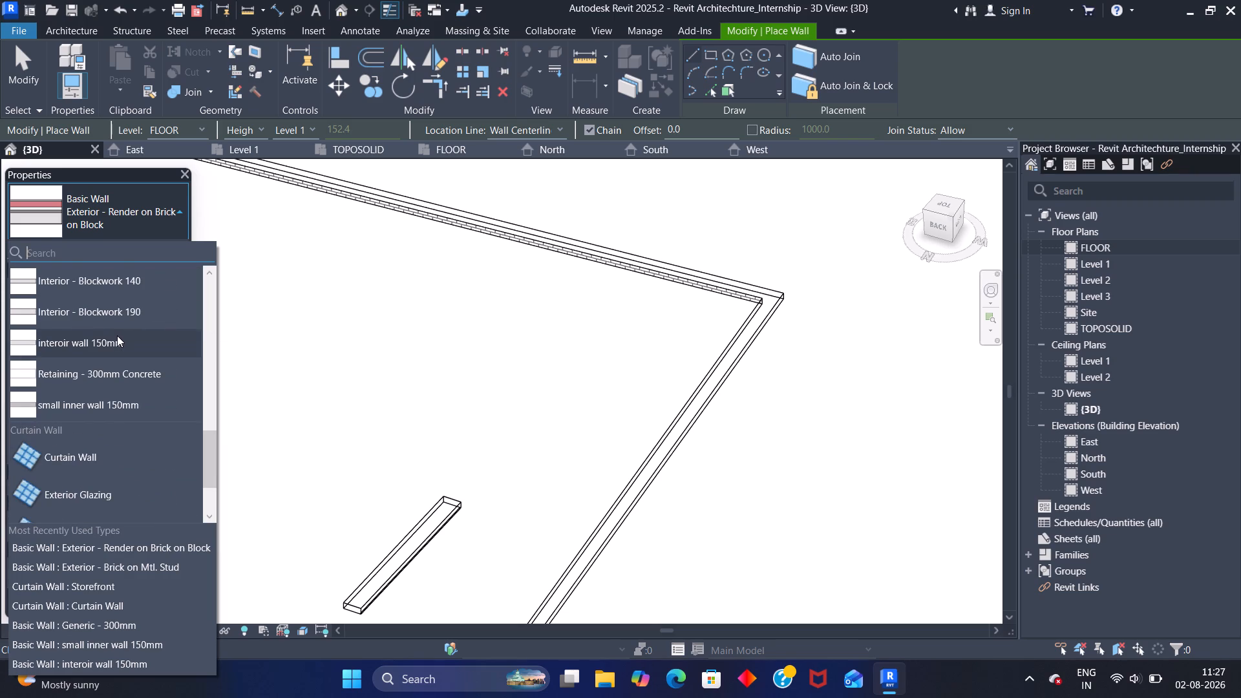
scroll(125, 335, "up", 4)
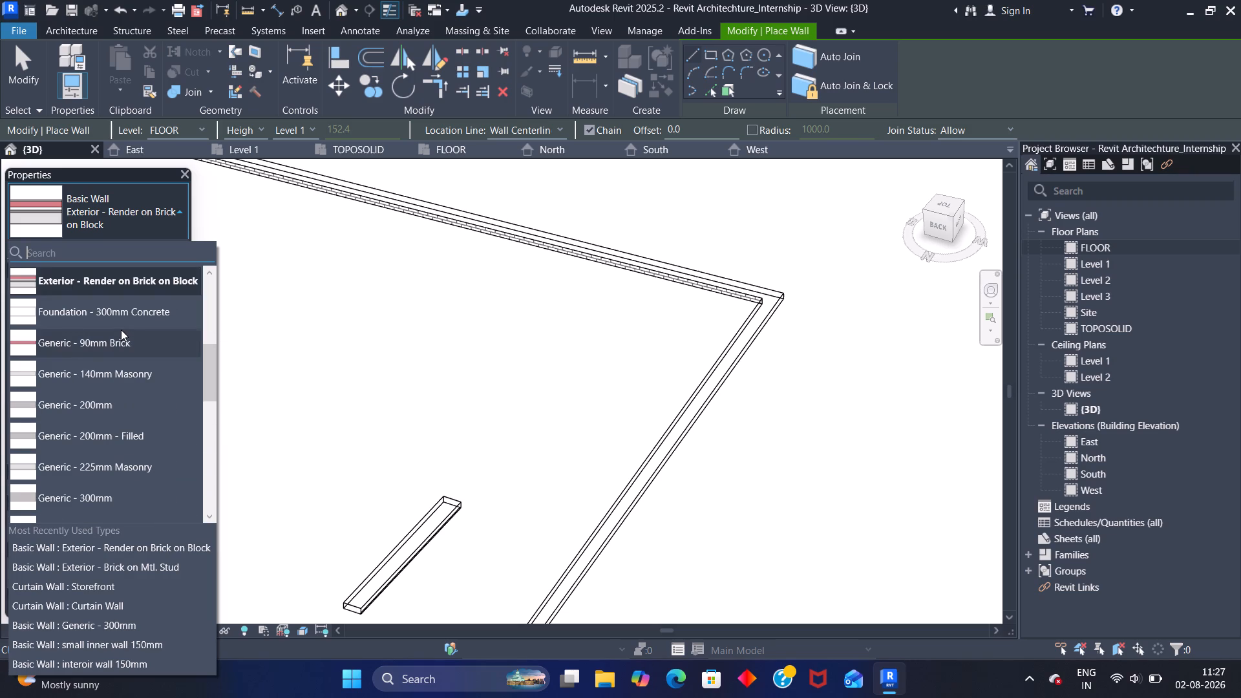
left_click(114, 339)
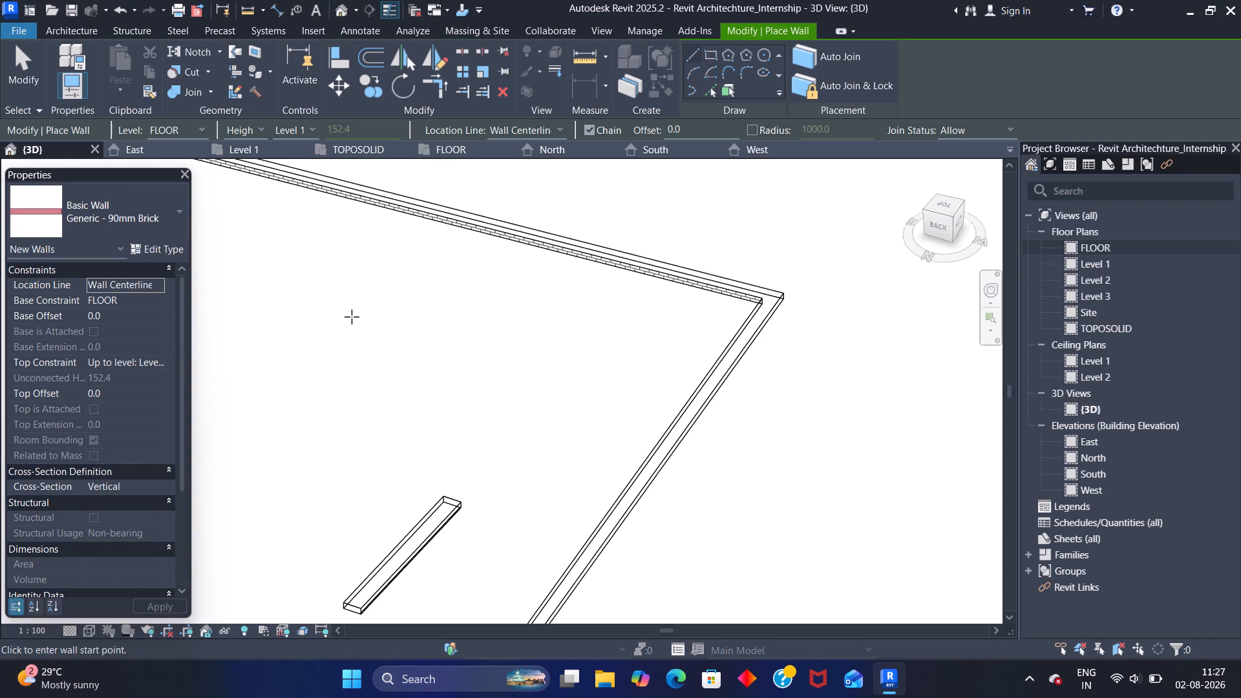
left_click(352, 315)
left_click(419, 419)
left_click(530, 353)
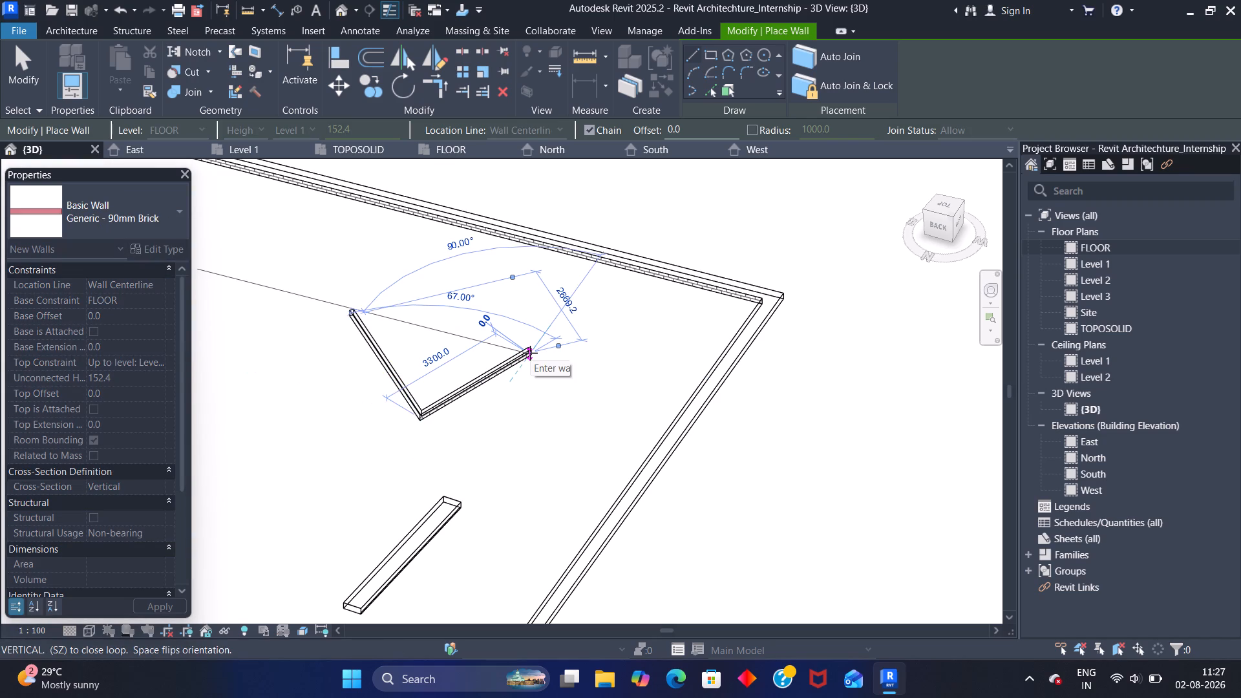
key("Escape")
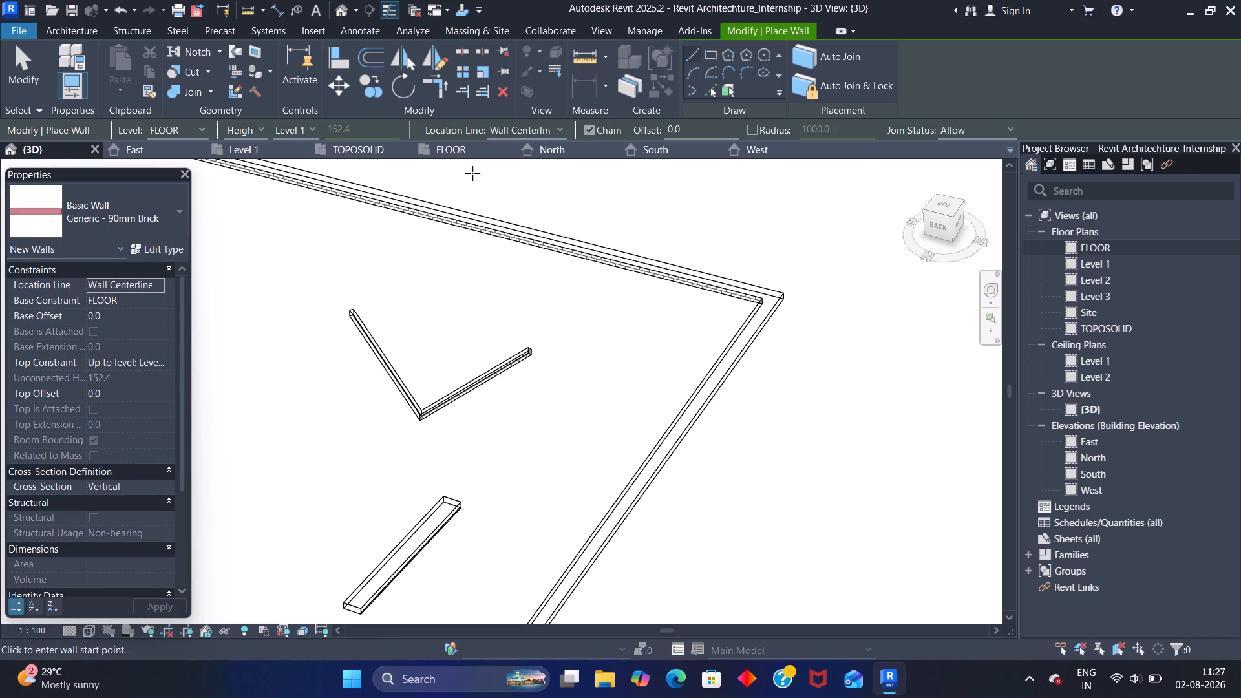
On the FLOOR plan, draw a four-sided Generic - 90mm Brick wall loop about 16900 mm tall between the toposolid and the existing wall loop.
left_click(461, 145)
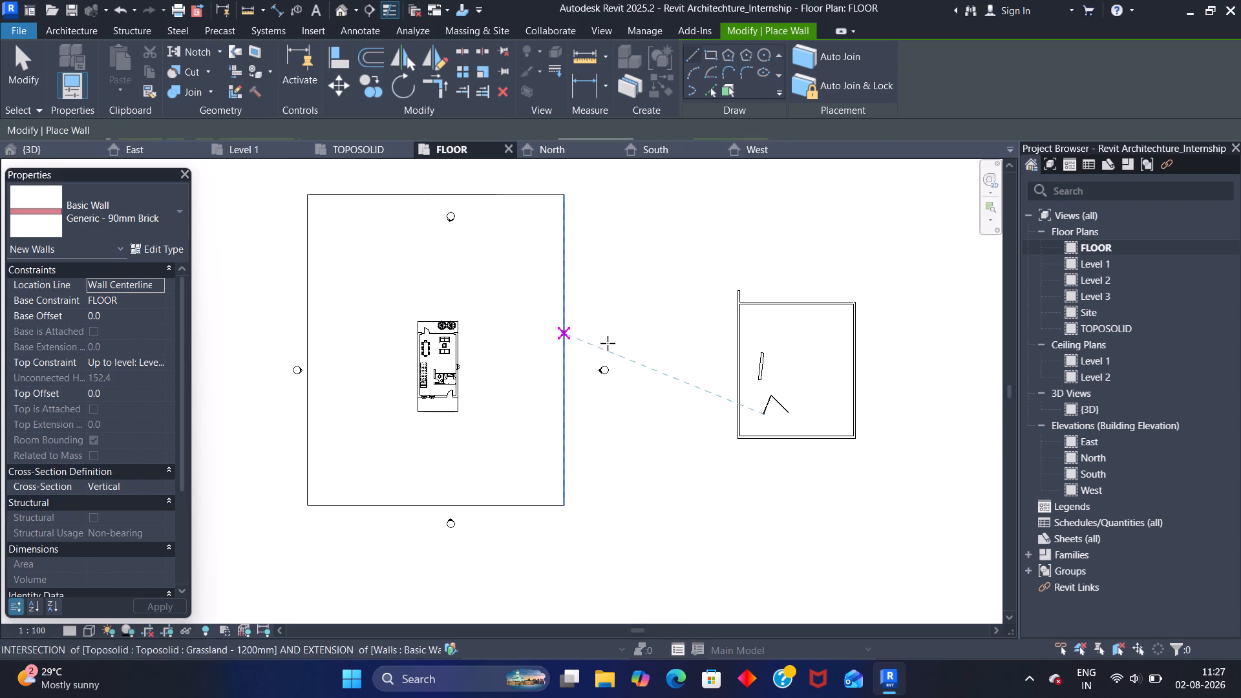
left_click(641, 232)
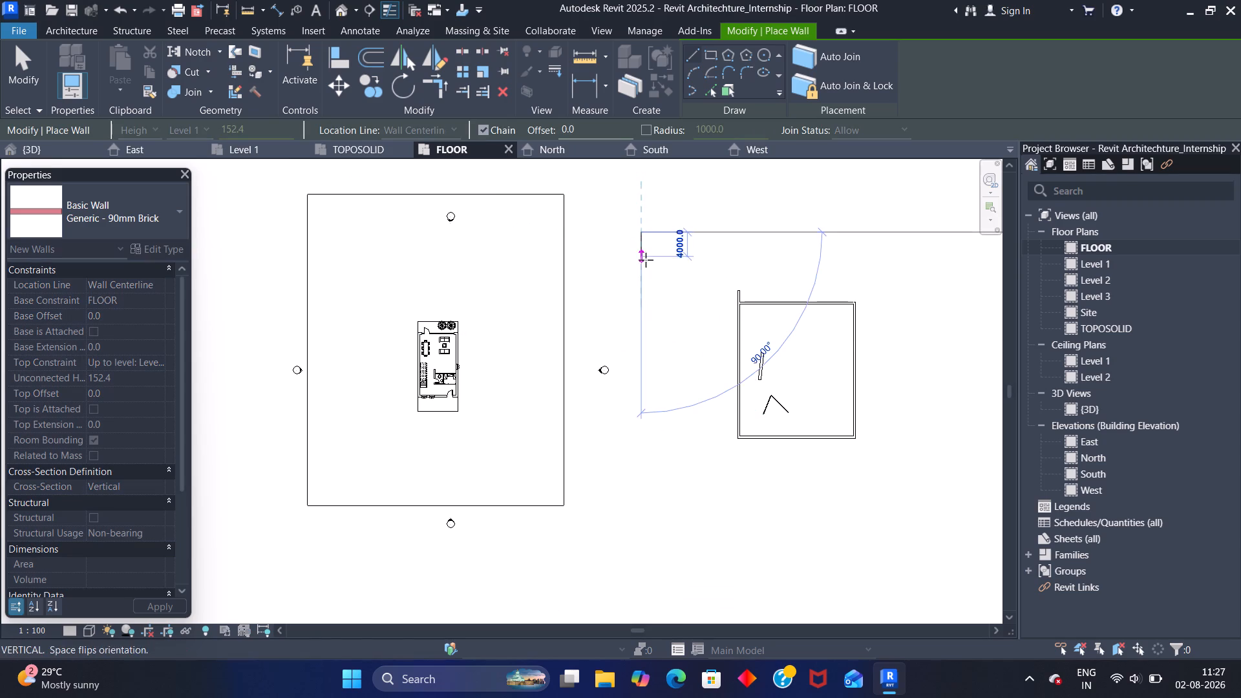
left_click(656, 348)
left_click(706, 337)
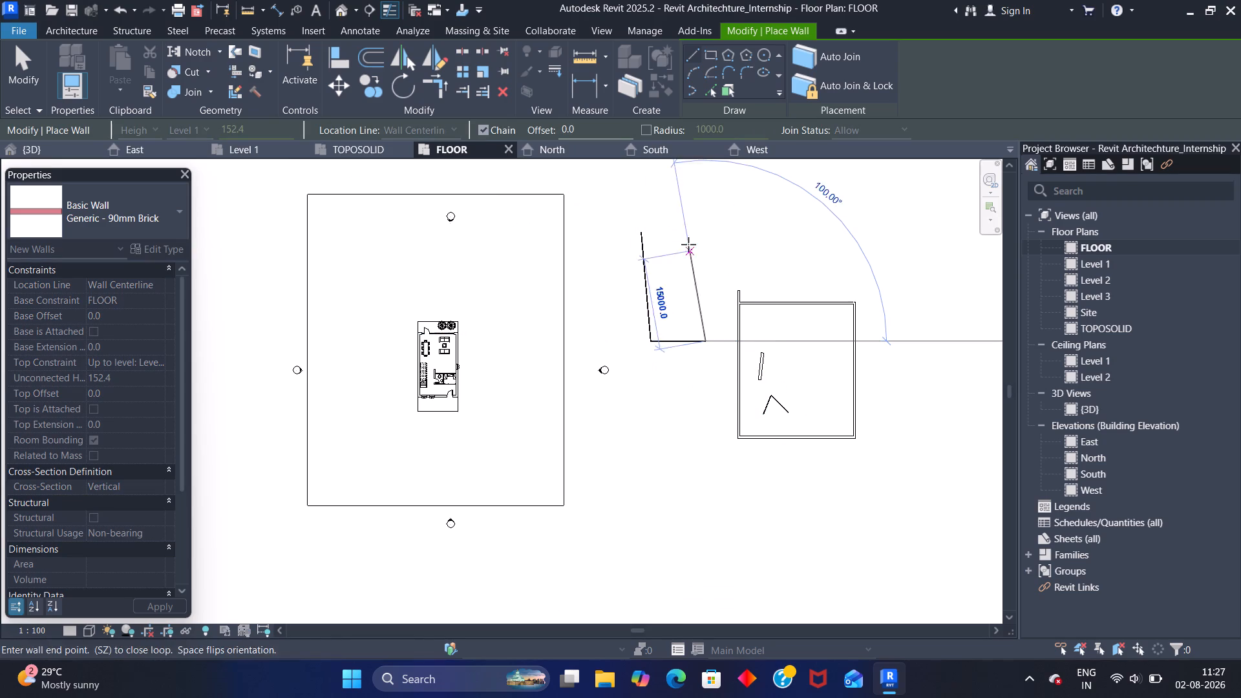
left_click(705, 237)
left_click(641, 243)
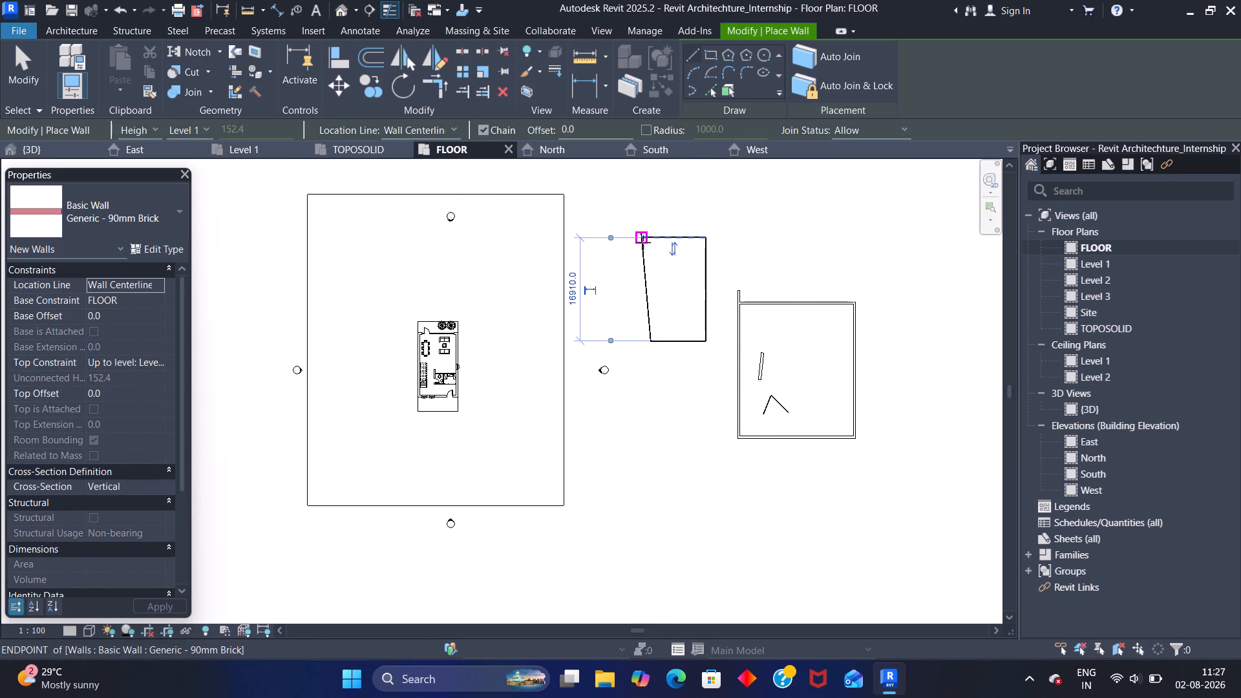
key("Escape")
key("Escape")
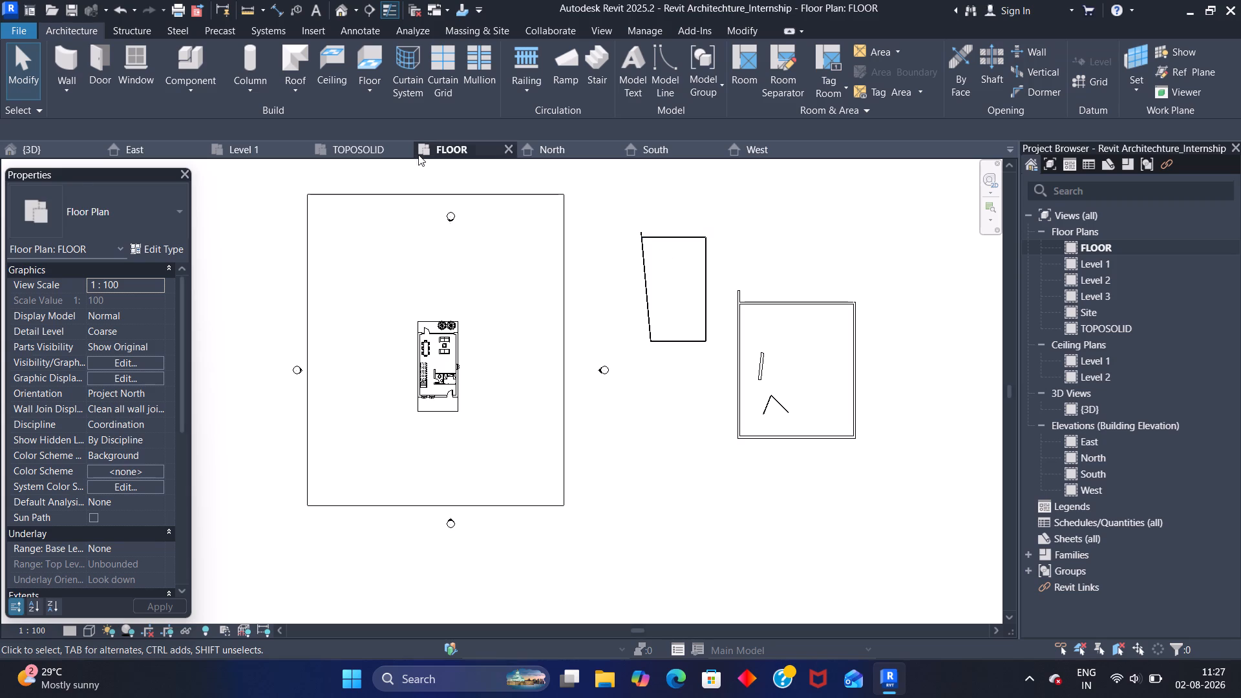
Examine the four-sided 90 mm brick wall loop and its brick pattern from several angles in the 3D view.
left_click(62, 147)
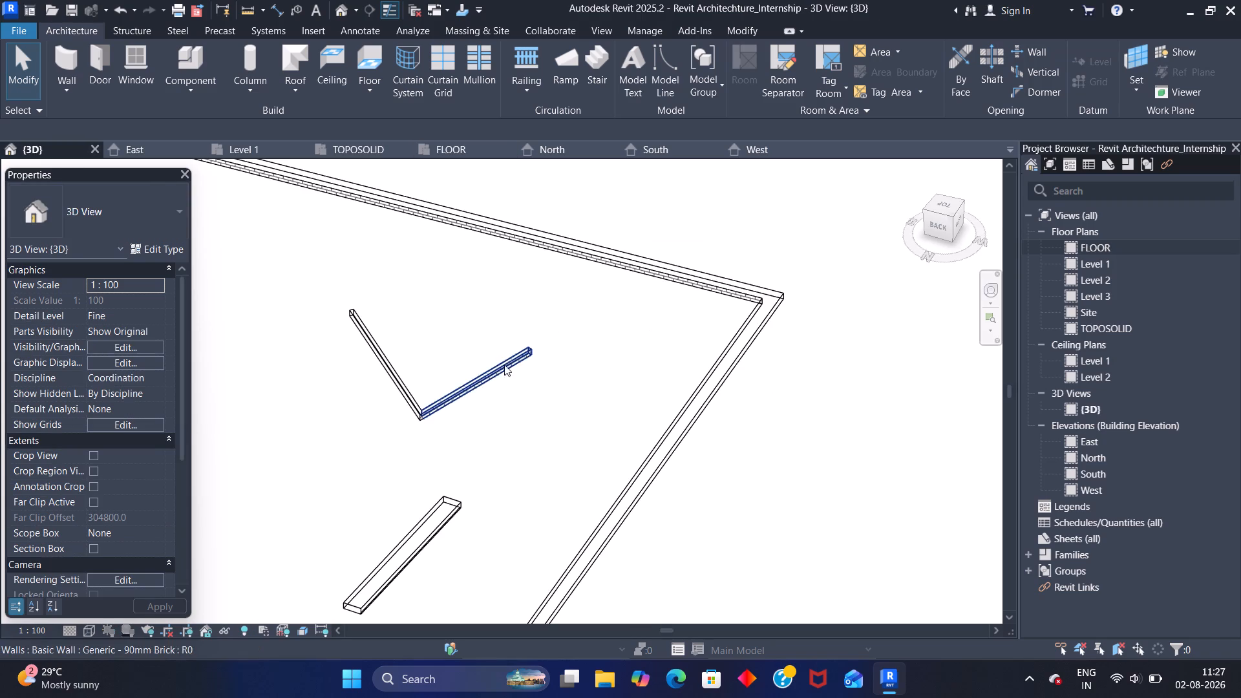
scroll(477, 424, "down", 10)
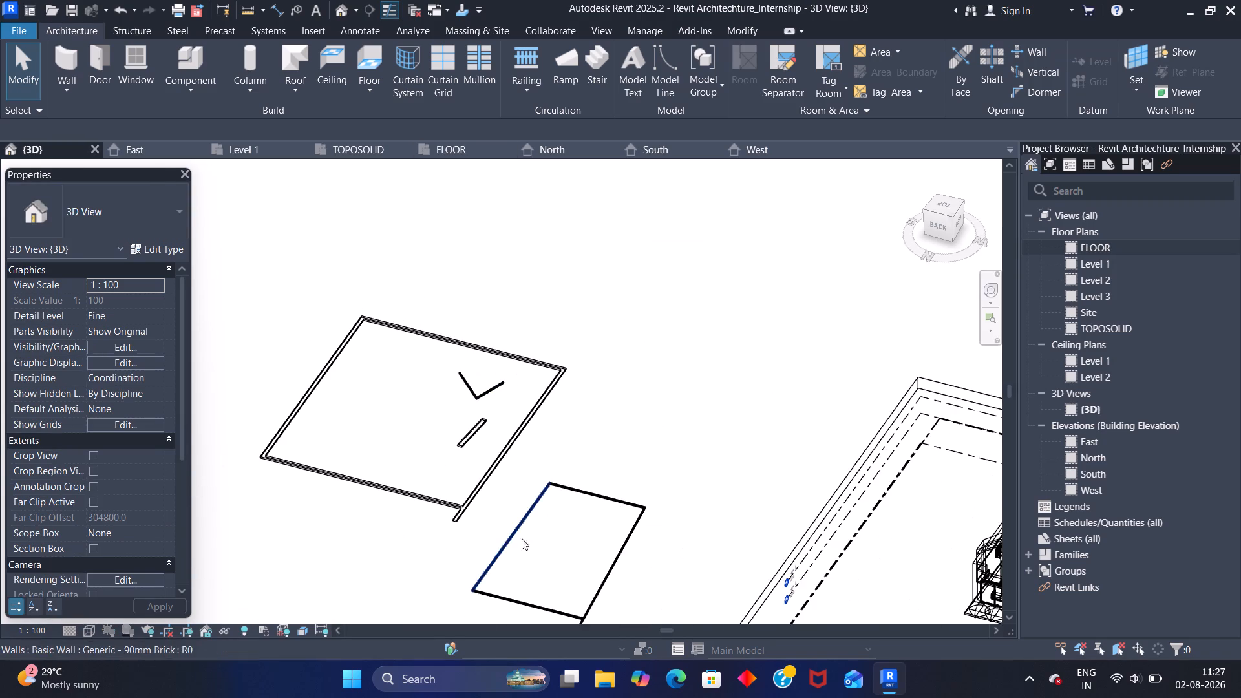
middle_click_drag(602, 598, 531, 441)
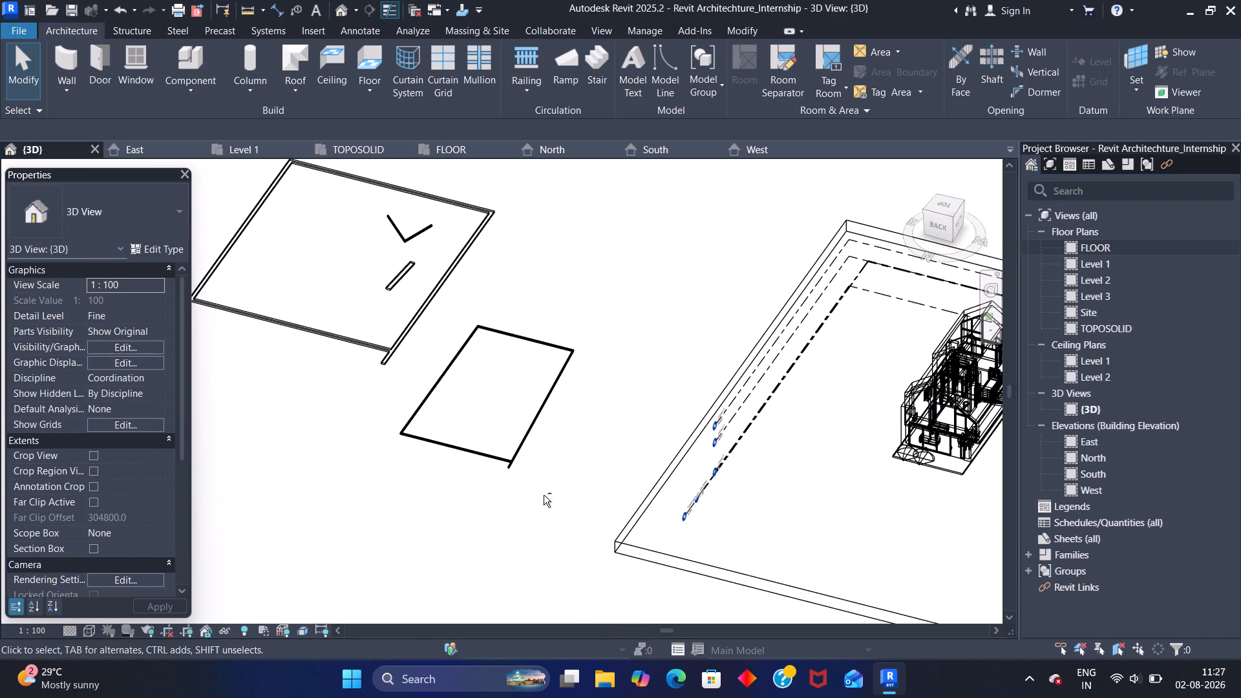
middle_click_drag(544, 495, 485, 368, "shift")
scroll(533, 403, "up", 13)
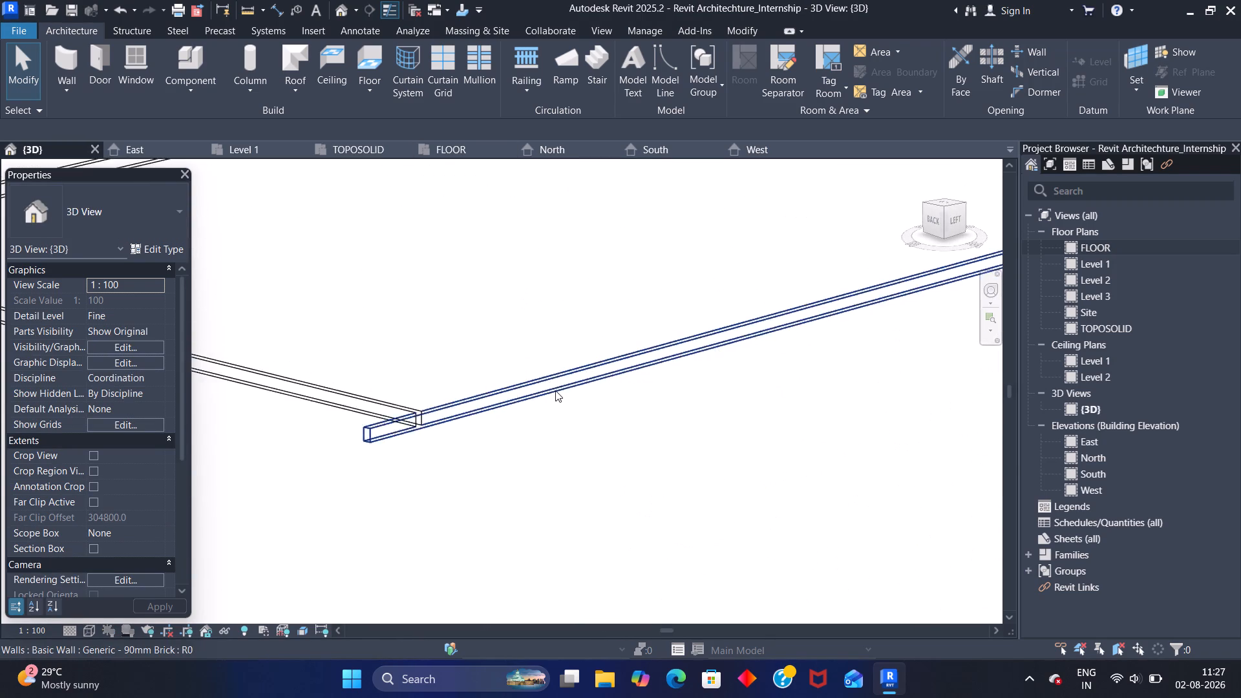
scroll(555, 390, "up", 7)
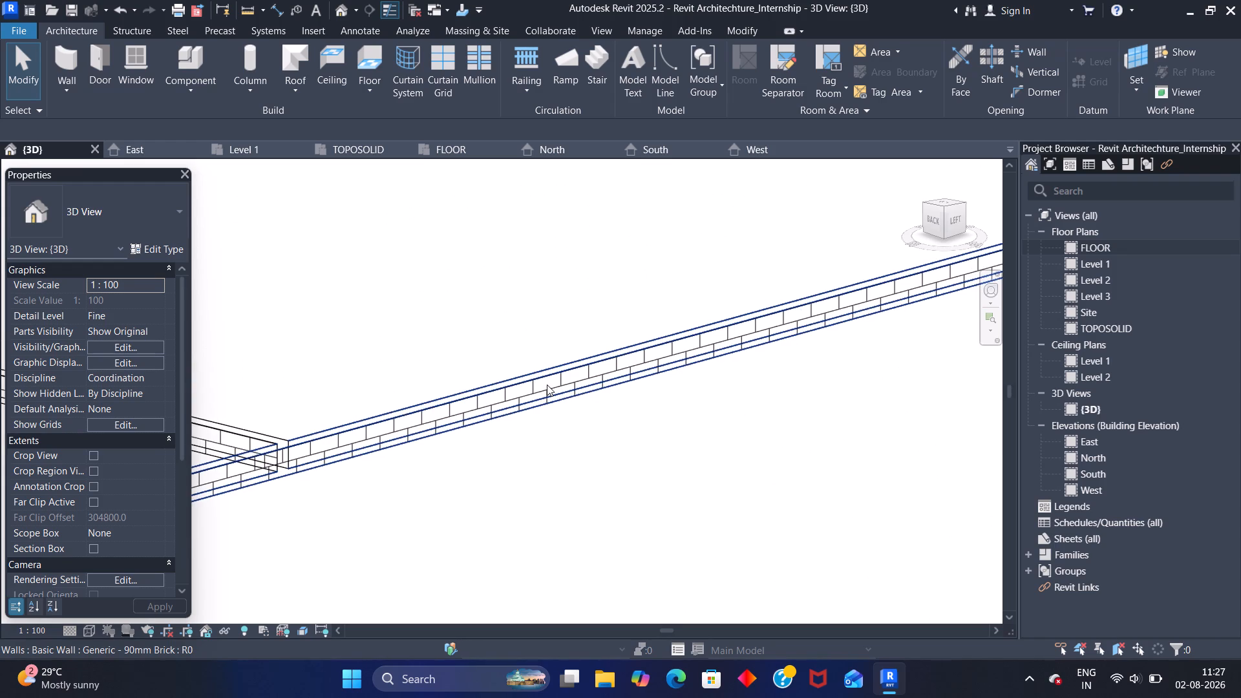
middle_click_drag(501, 401, 548, 426, "shift")
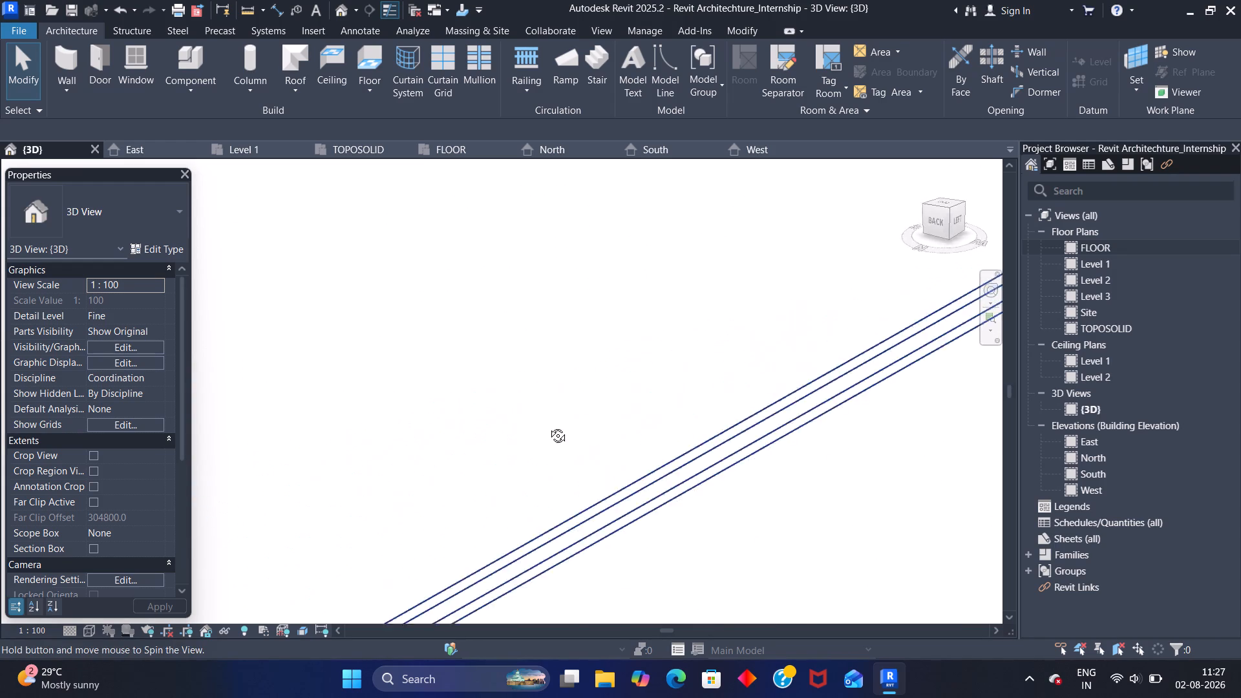
middle_click_drag(548, 426, 678, 445, "shift")
scroll(678, 474, "down", 13)
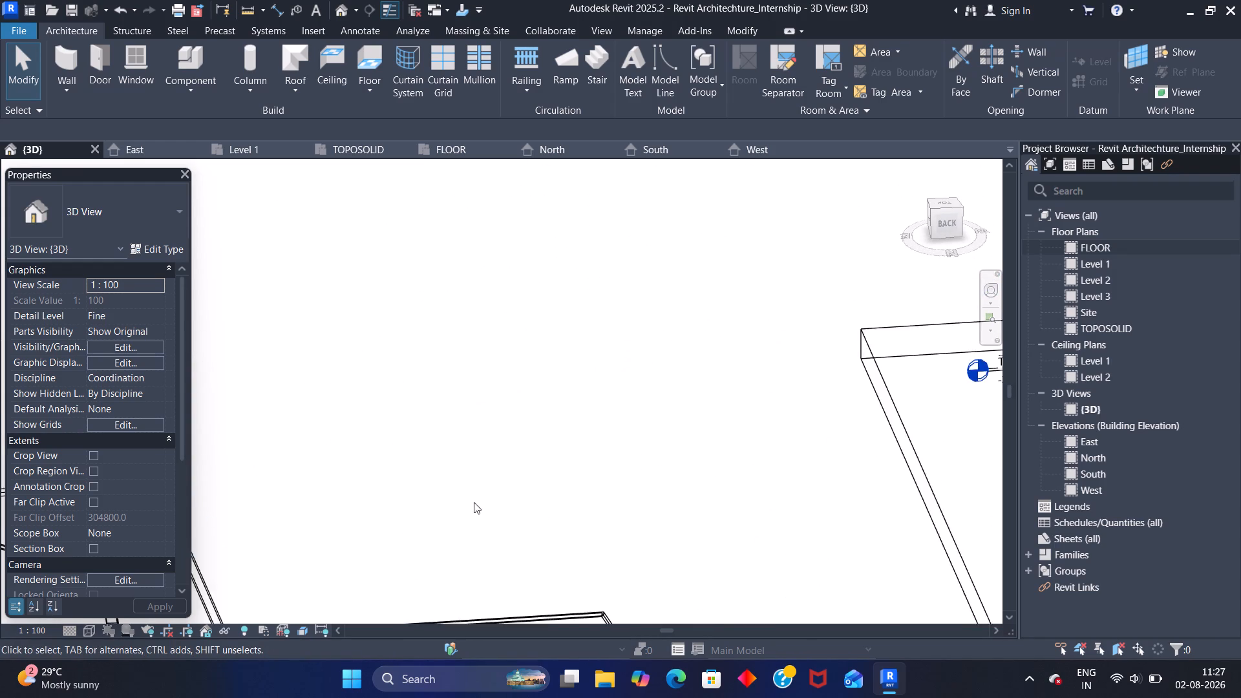
scroll(474, 502, "down", 3)
scroll(624, 533, "down", 1)
middle_click_drag(606, 543, 515, 310)
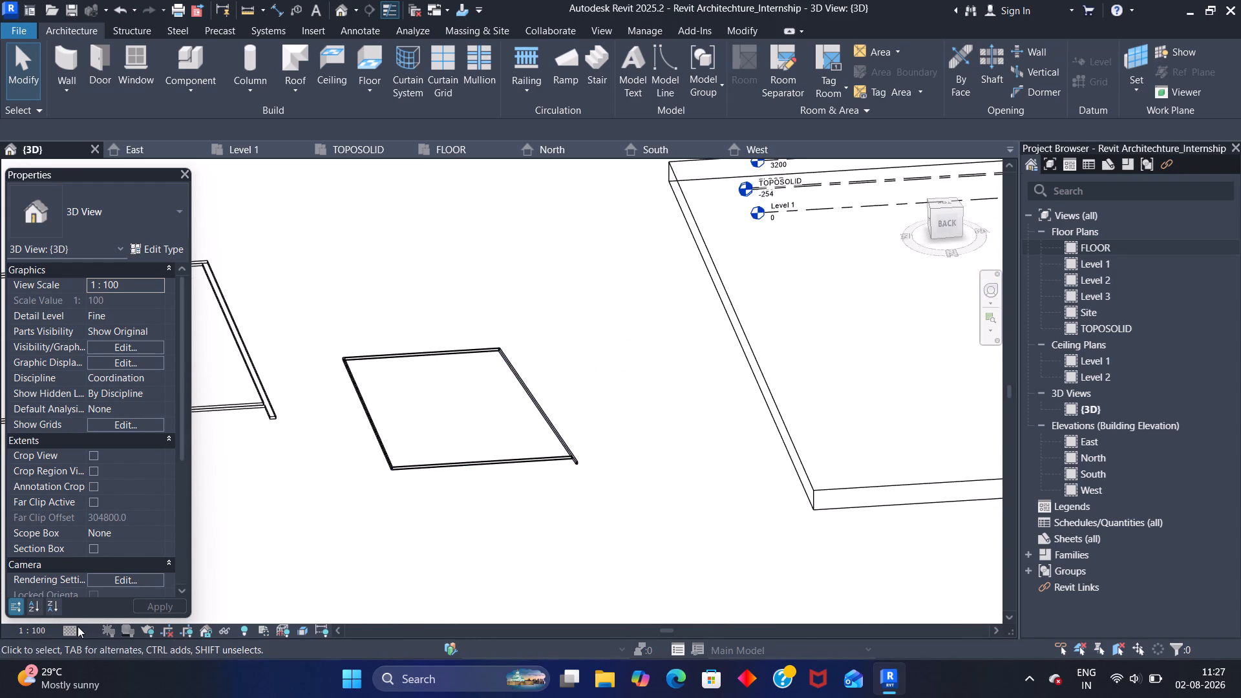
Set the 3D view's visual style to Realistic.
left_click(91, 629)
left_click(100, 618)
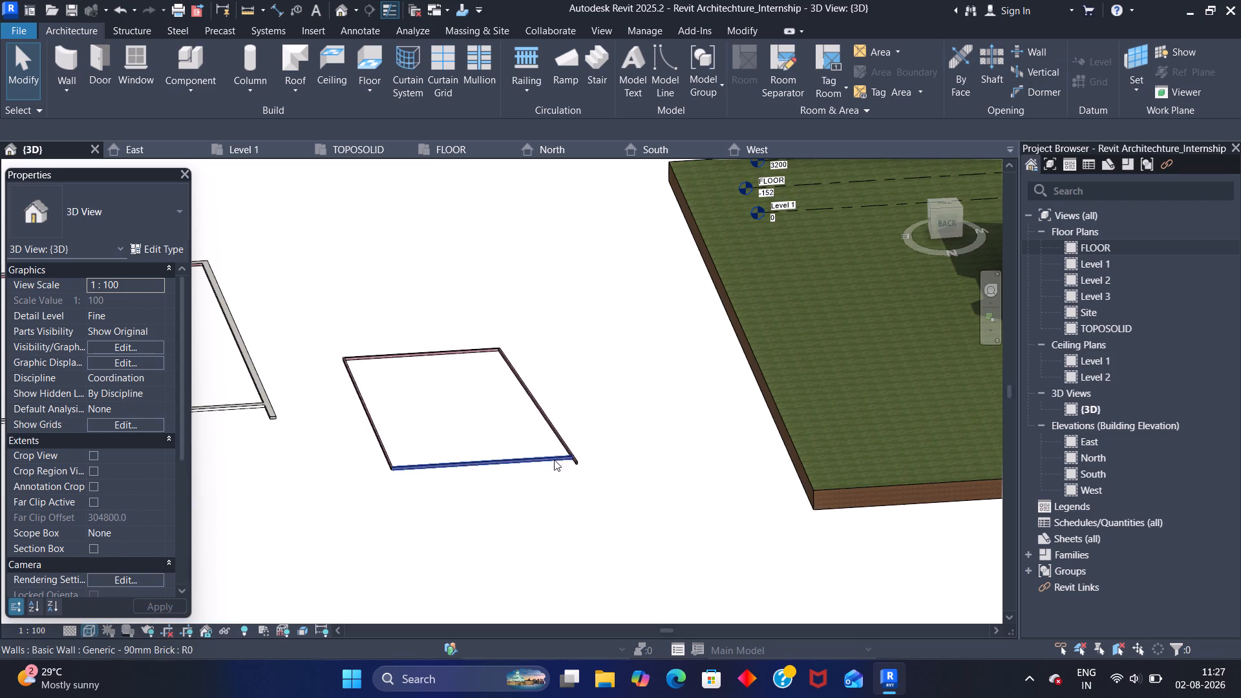
Examine the brick texture on the faces and top of the 90 mm brick wall loop at close range in 3D.
middle_click_drag(634, 469, 436, 521, "shift")
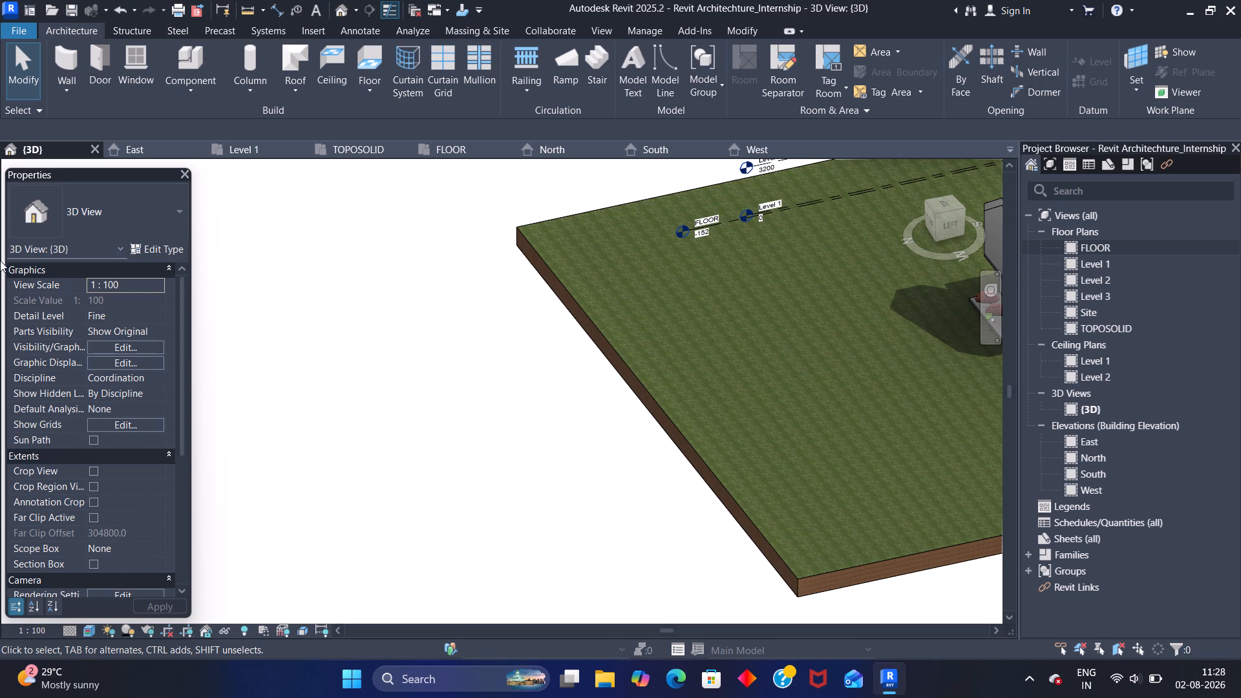
scroll(6, 349, "down", 1)
scroll(253, 355, "down", 4)
scroll(374, 355, "down", 1)
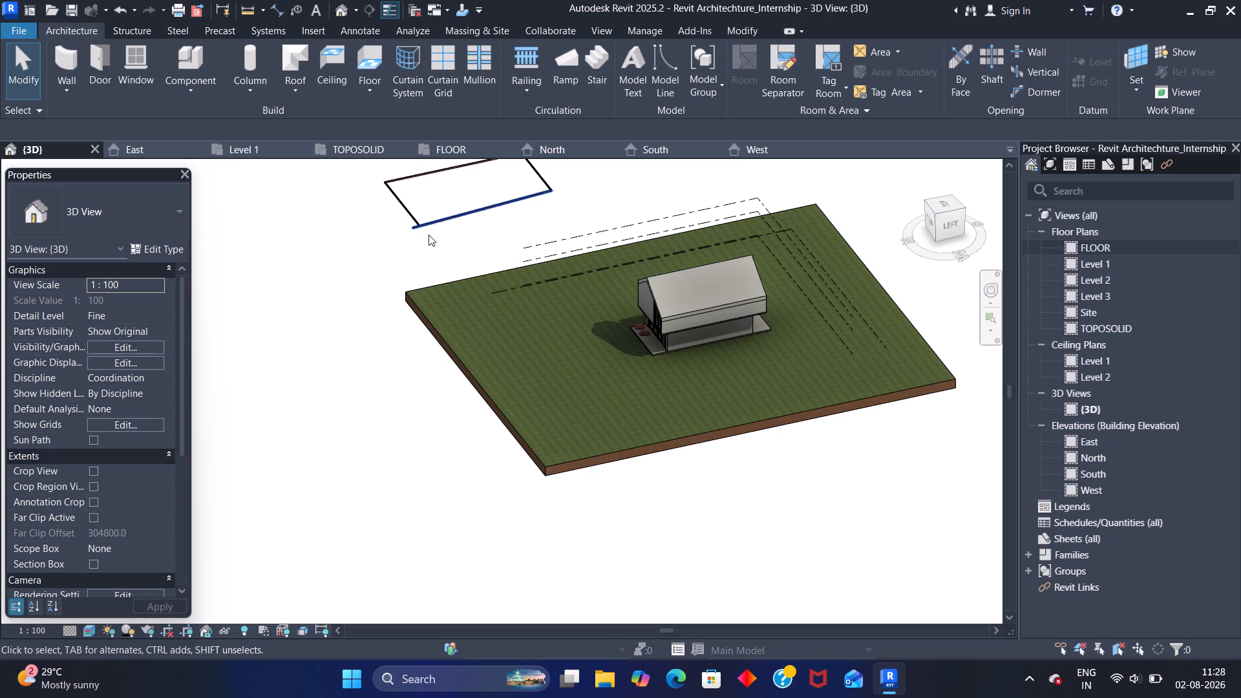
scroll(451, 231, "up", 8)
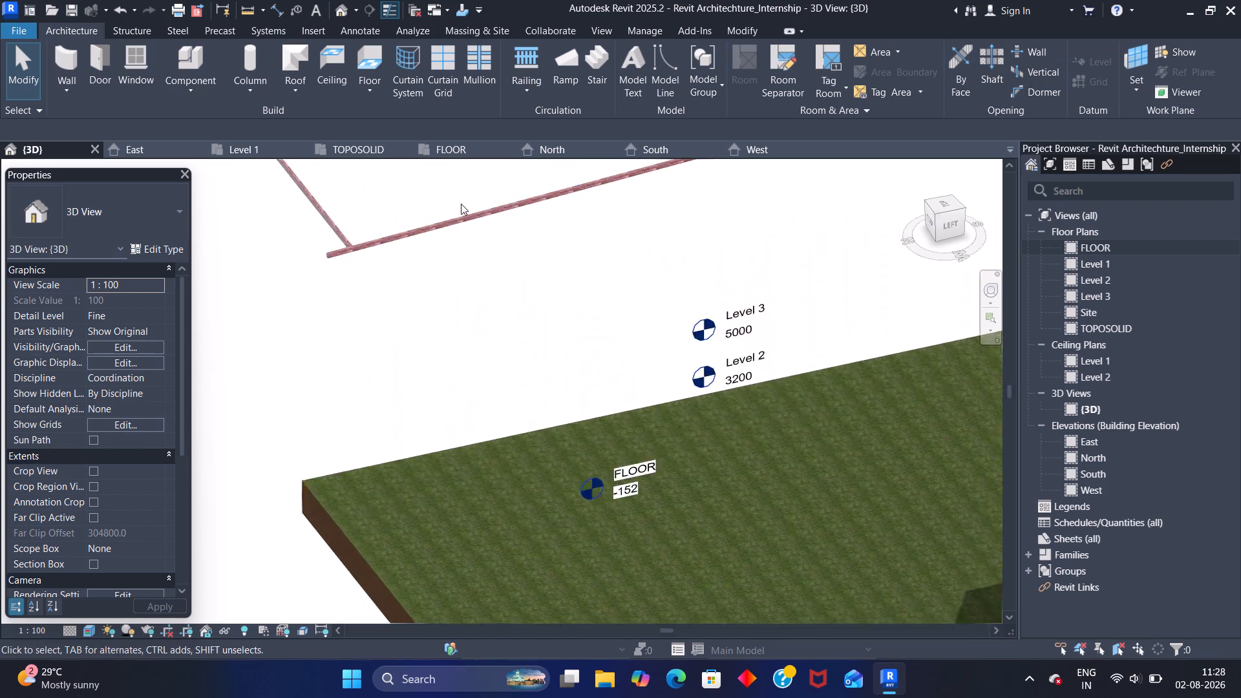
scroll(461, 204, "up", 3)
middle_click_drag(464, 214, 429, 365)
scroll(419, 336, "up", 10)
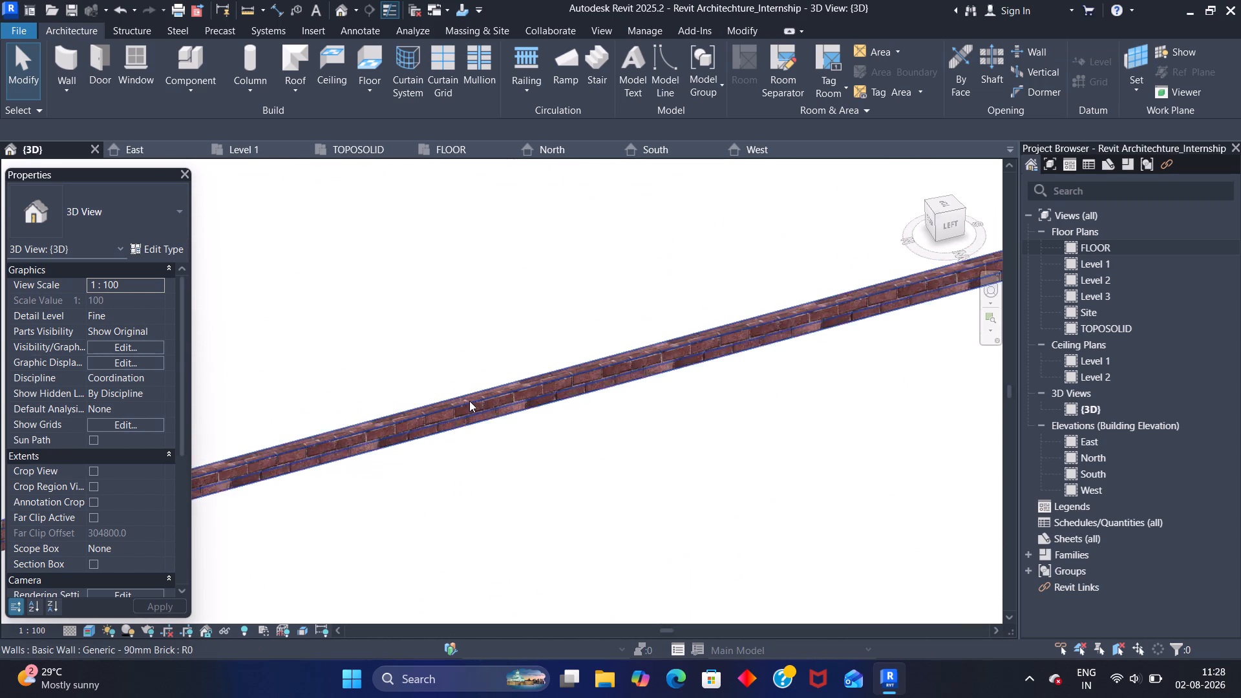
scroll(469, 401, "up", 11)
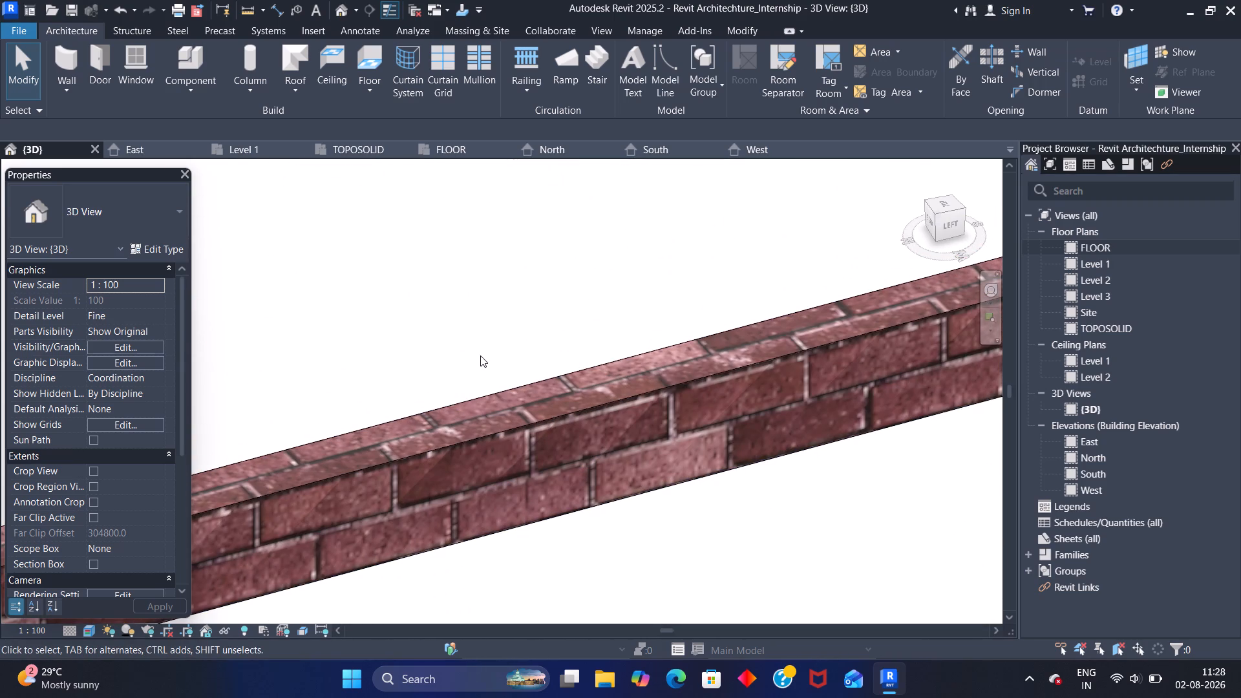
scroll(478, 367, "down", 7)
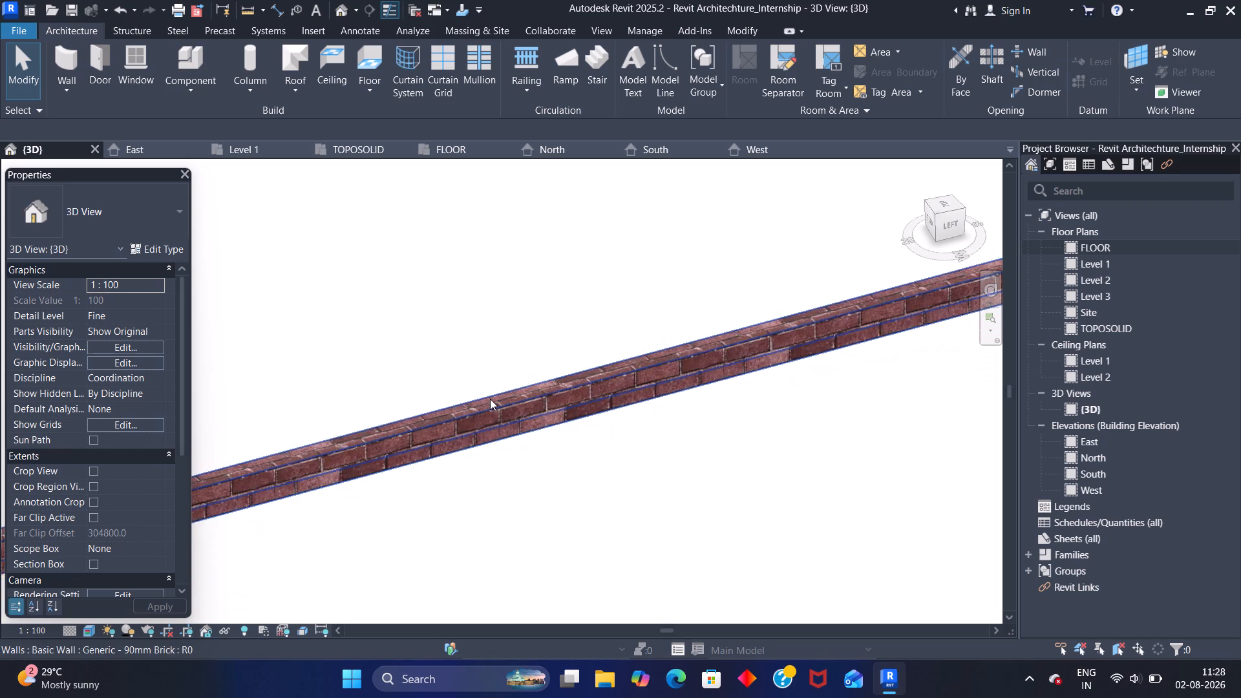
scroll(490, 399, "down", 6)
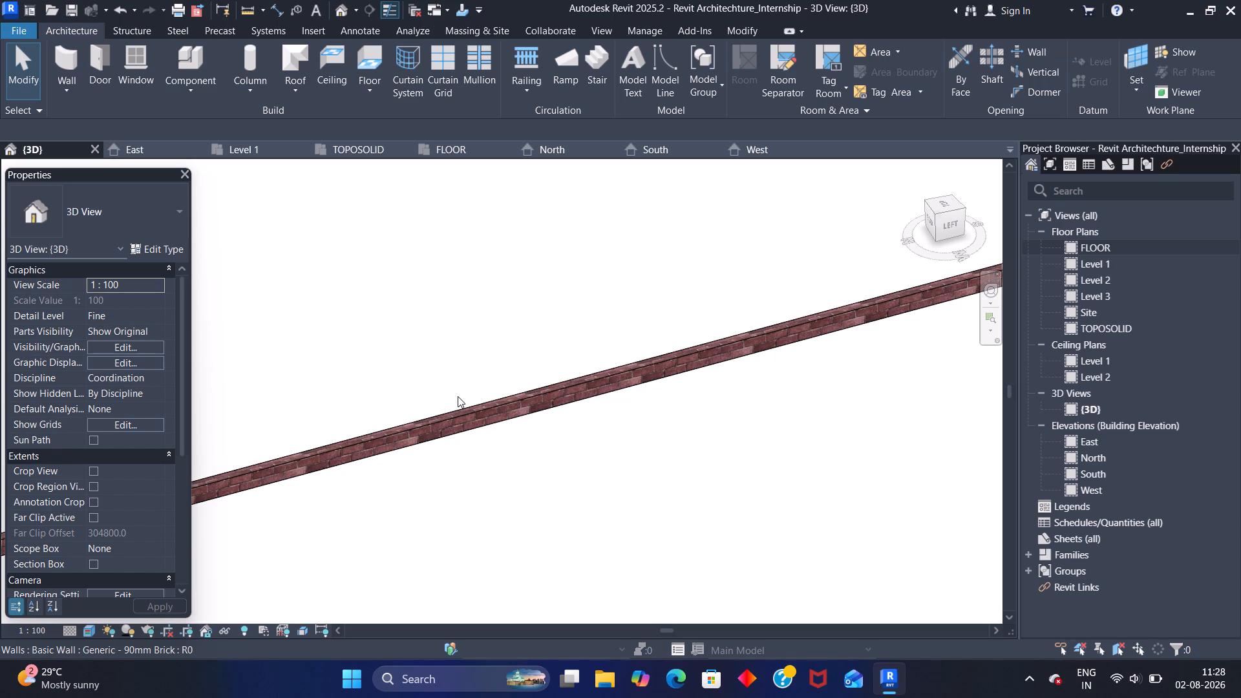
scroll(398, 404, "up", 7)
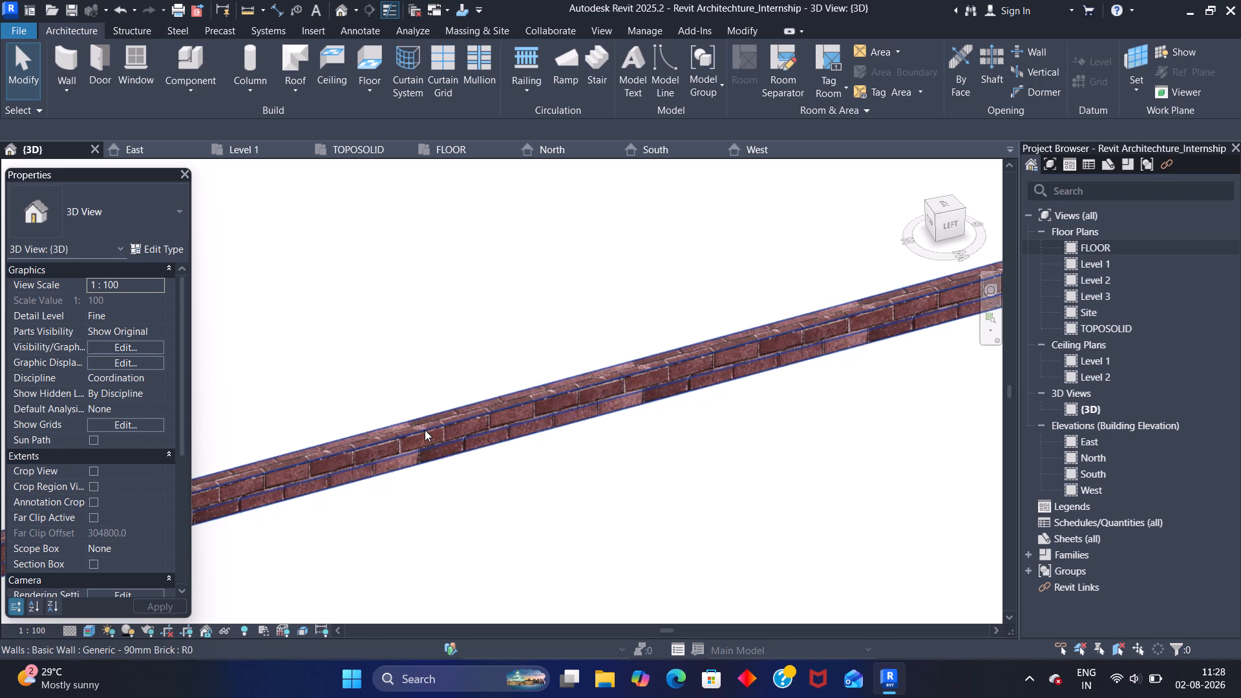
scroll(425, 430, "up", 12)
scroll(425, 428, "down", 3)
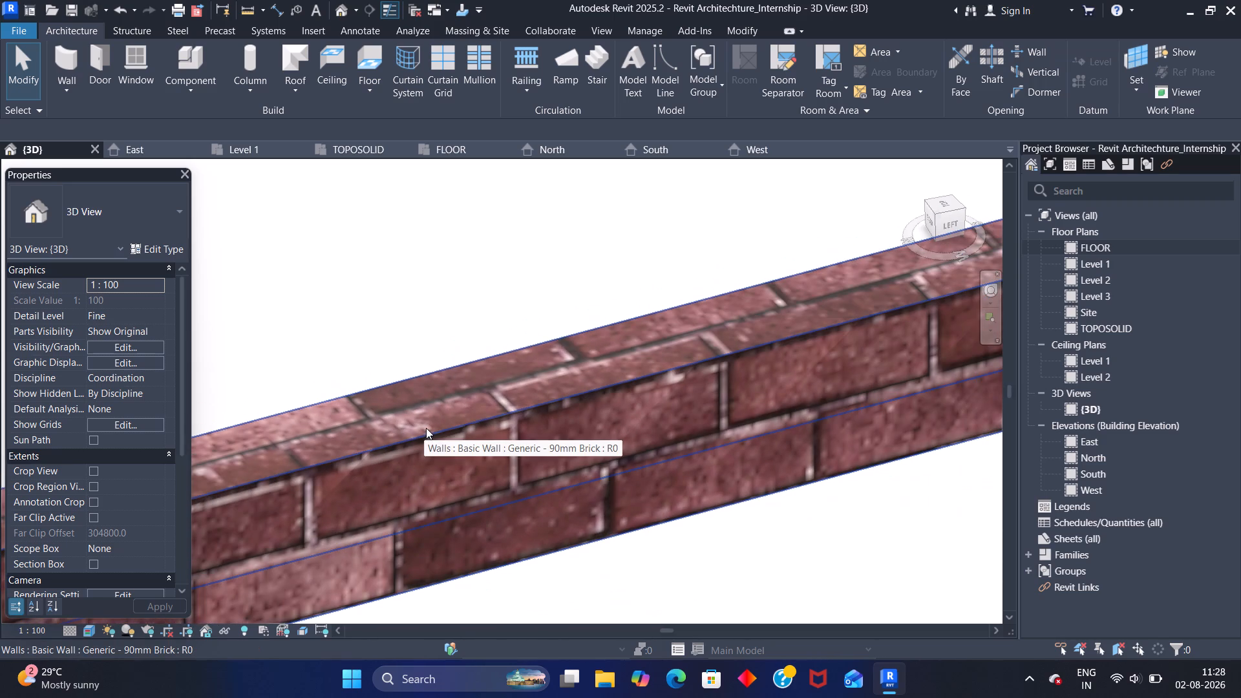
scroll(426, 428, "down", 12)
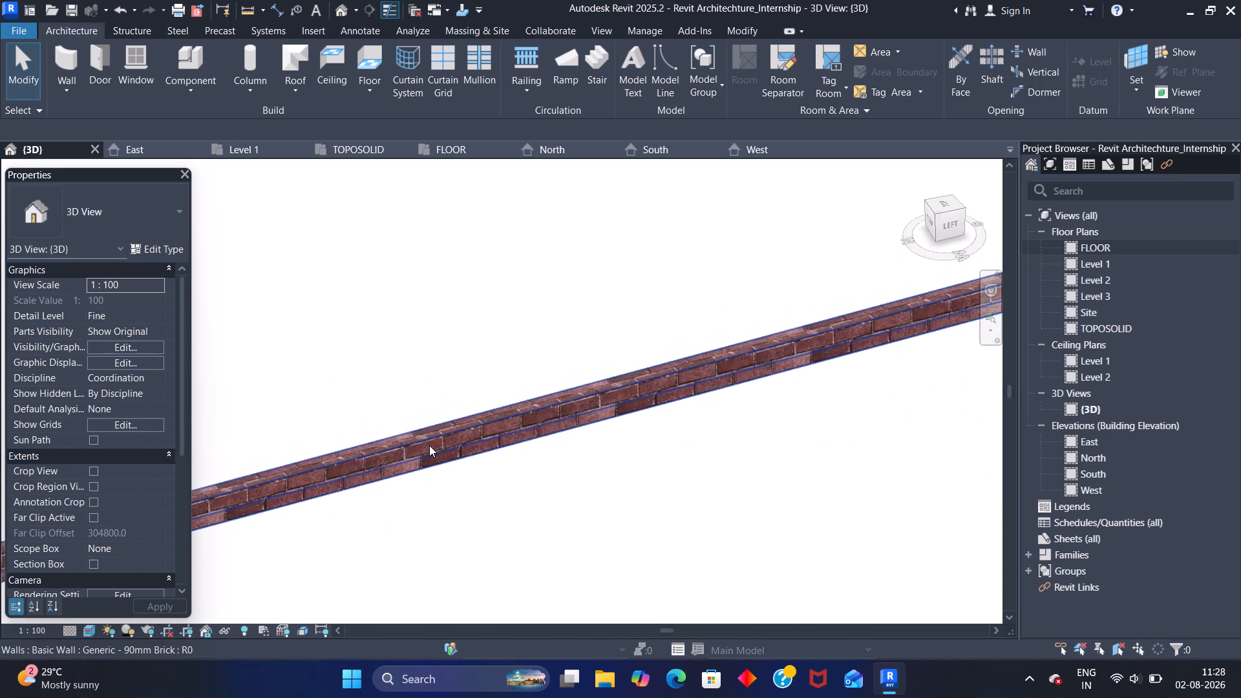
scroll(429, 445, "down", 7)
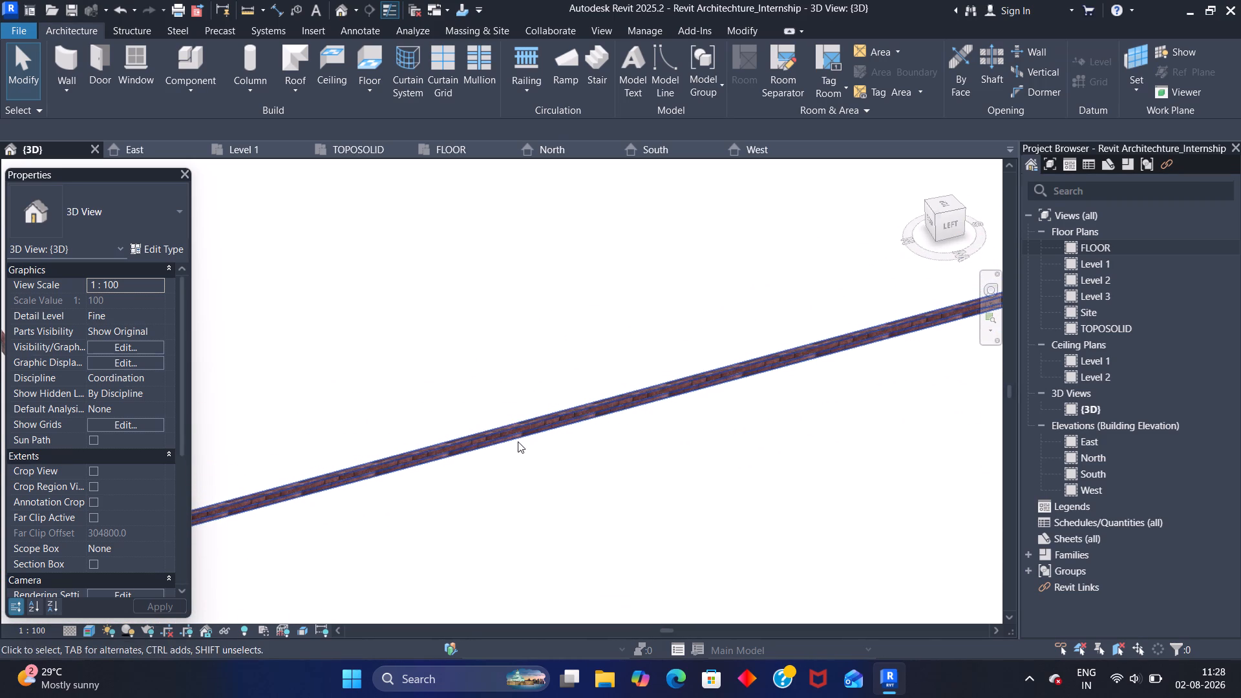
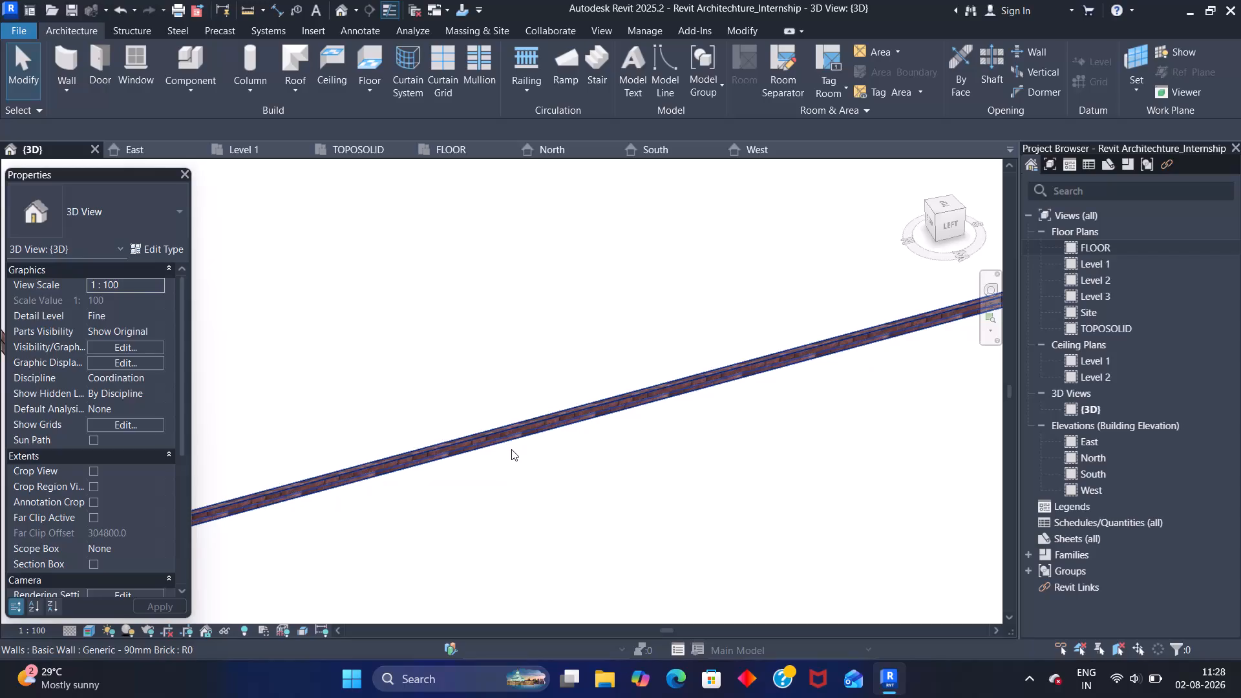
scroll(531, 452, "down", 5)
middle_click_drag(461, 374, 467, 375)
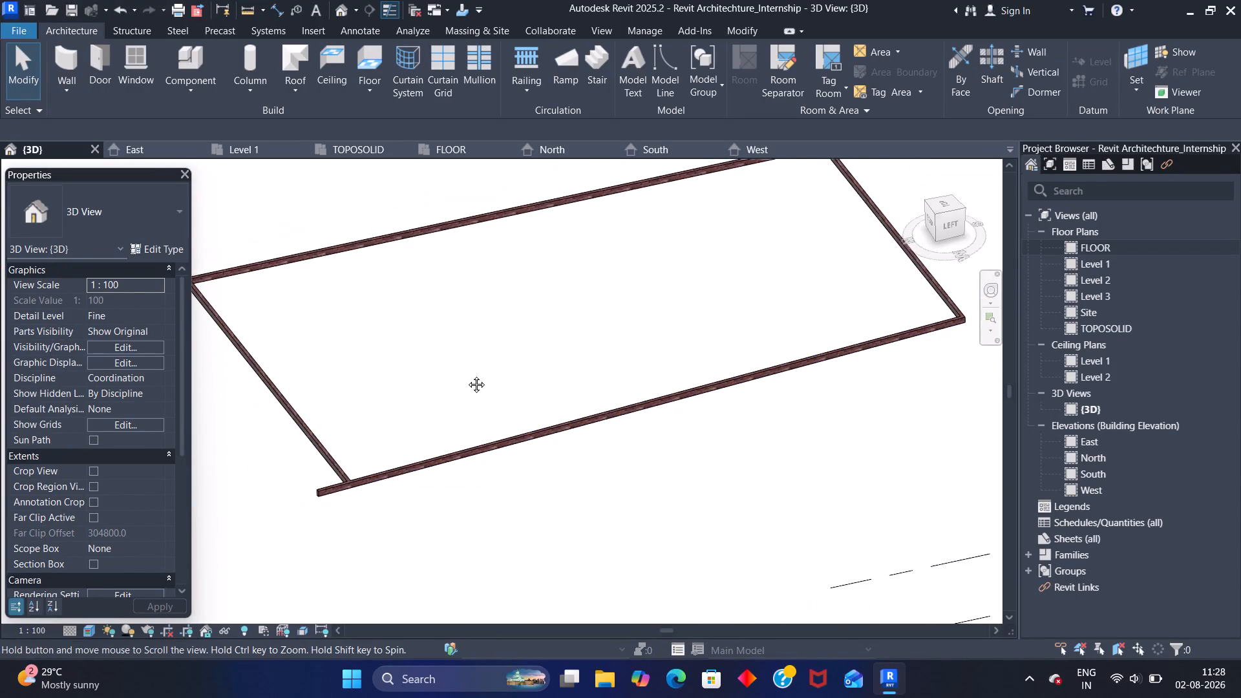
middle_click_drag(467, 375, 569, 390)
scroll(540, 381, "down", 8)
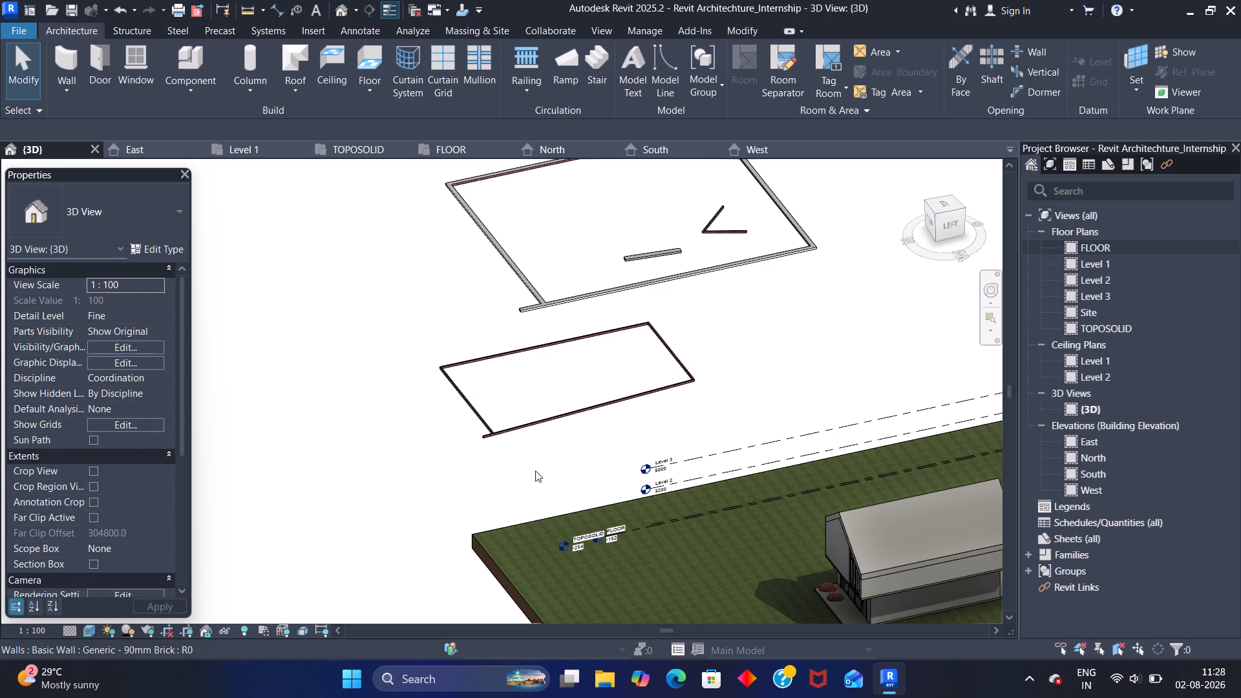
On the FLOOR plan, start the Wall command for the house area and bring up the available wall types.
left_click(460, 149)
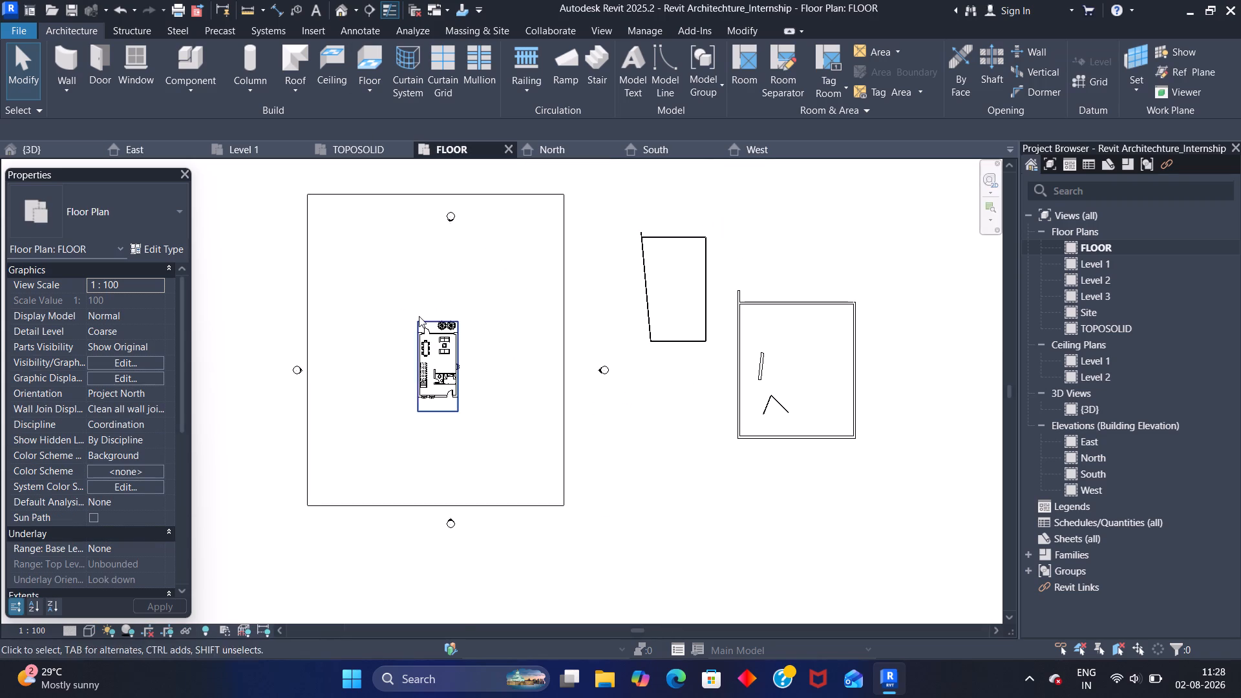
scroll(417, 309, "up", 12)
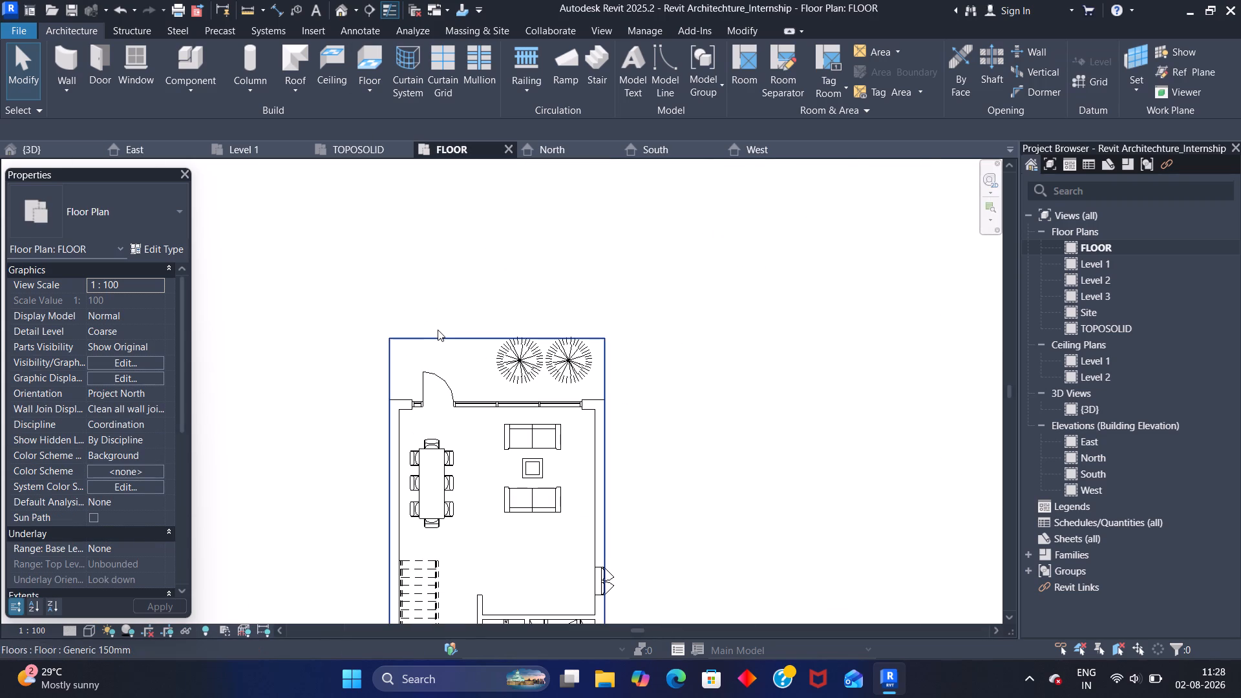
middle_click_drag(437, 310, 443, 220)
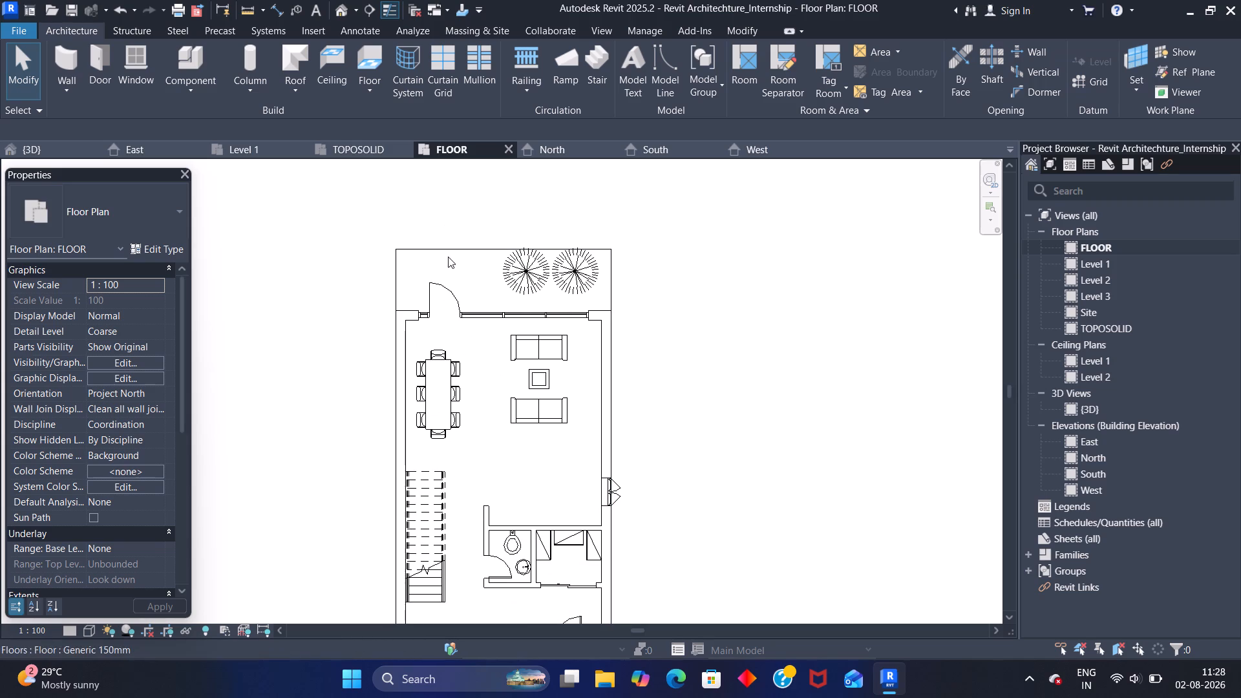
left_click(65, 54)
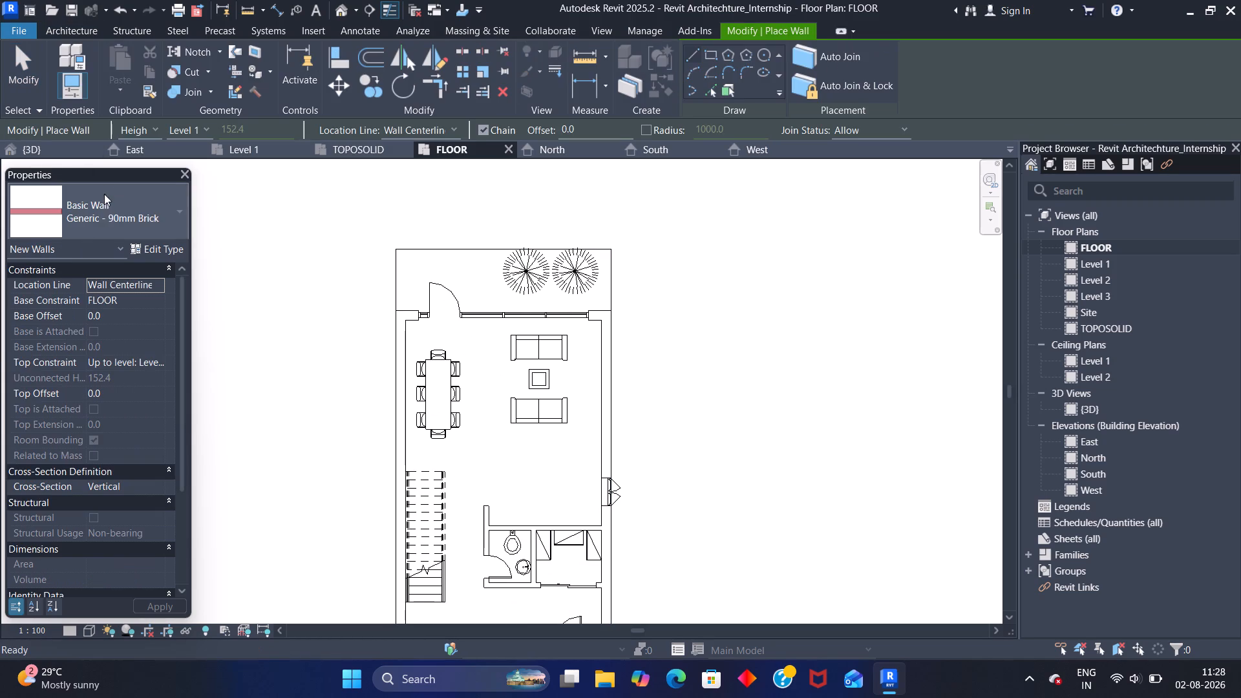
left_click(179, 210)
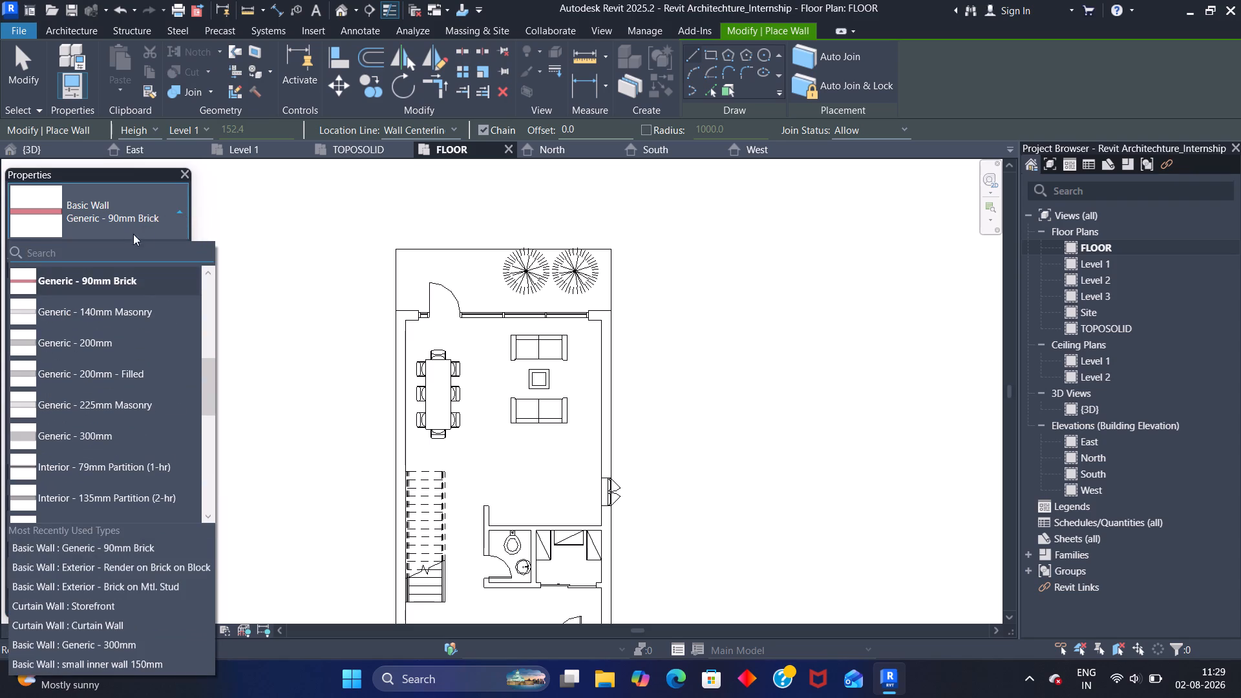
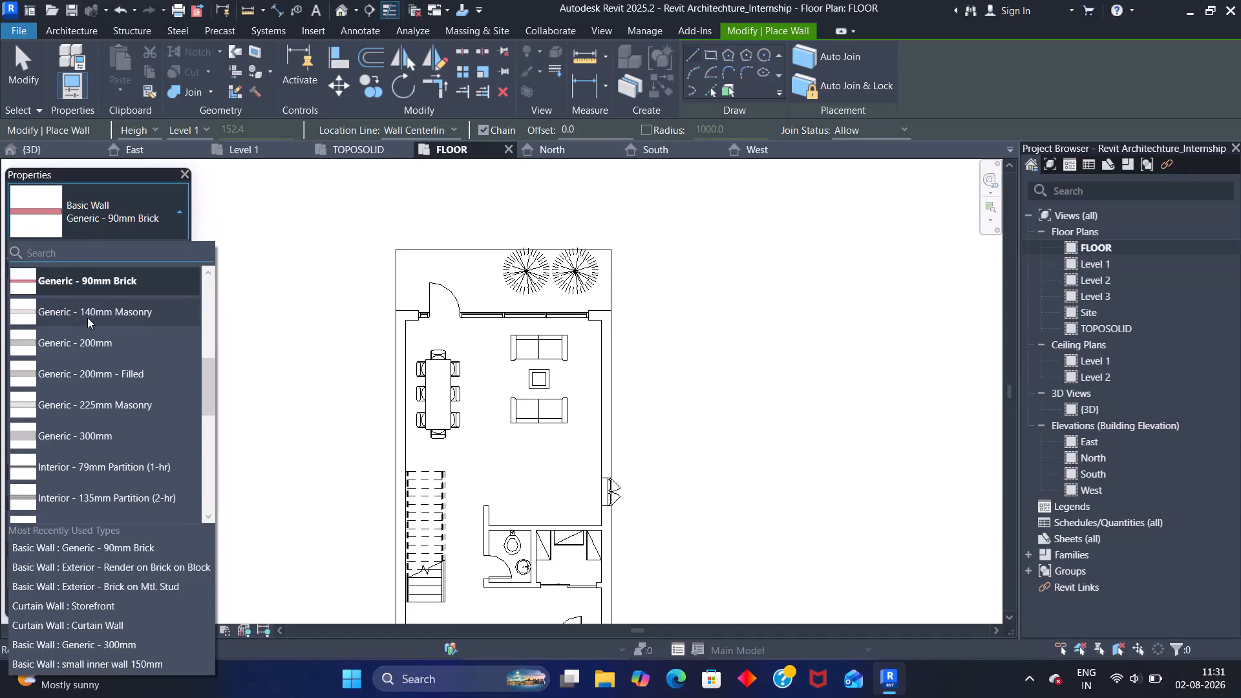
Choose the Generic - 140mm Masonry wall type and set an unconnected height of 4'.
left_click(96, 312)
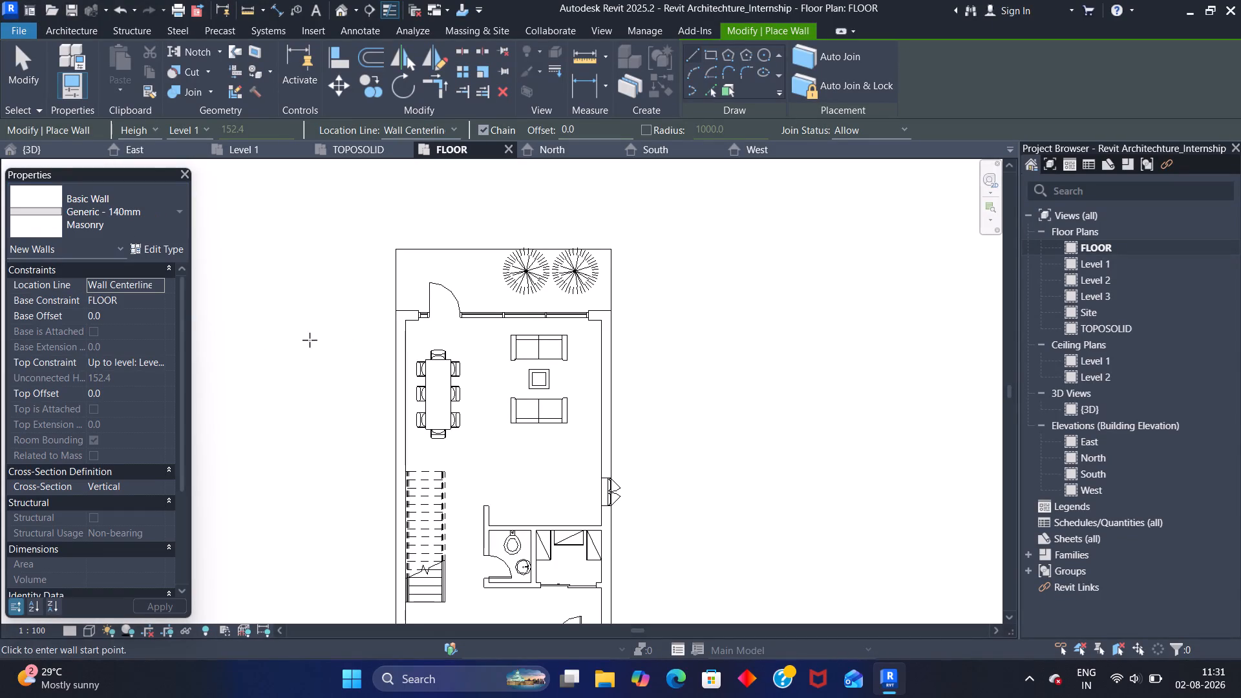
scroll(270, 313, "down", 1)
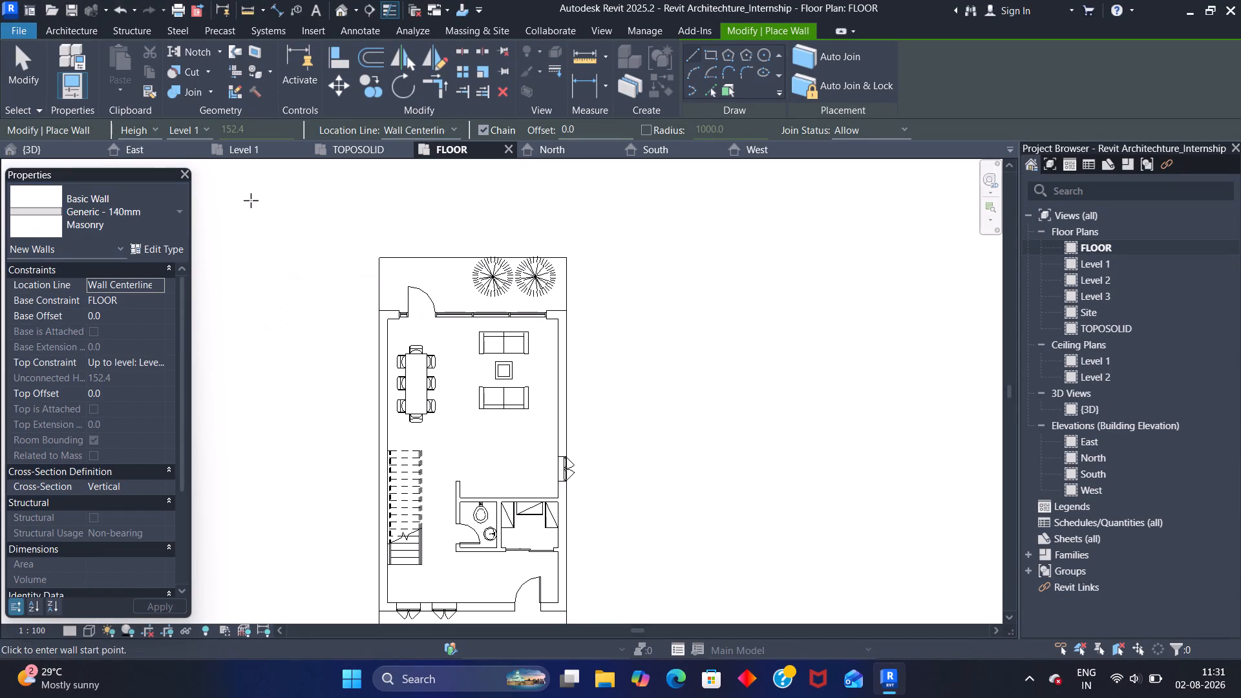
left_click(155, 126)
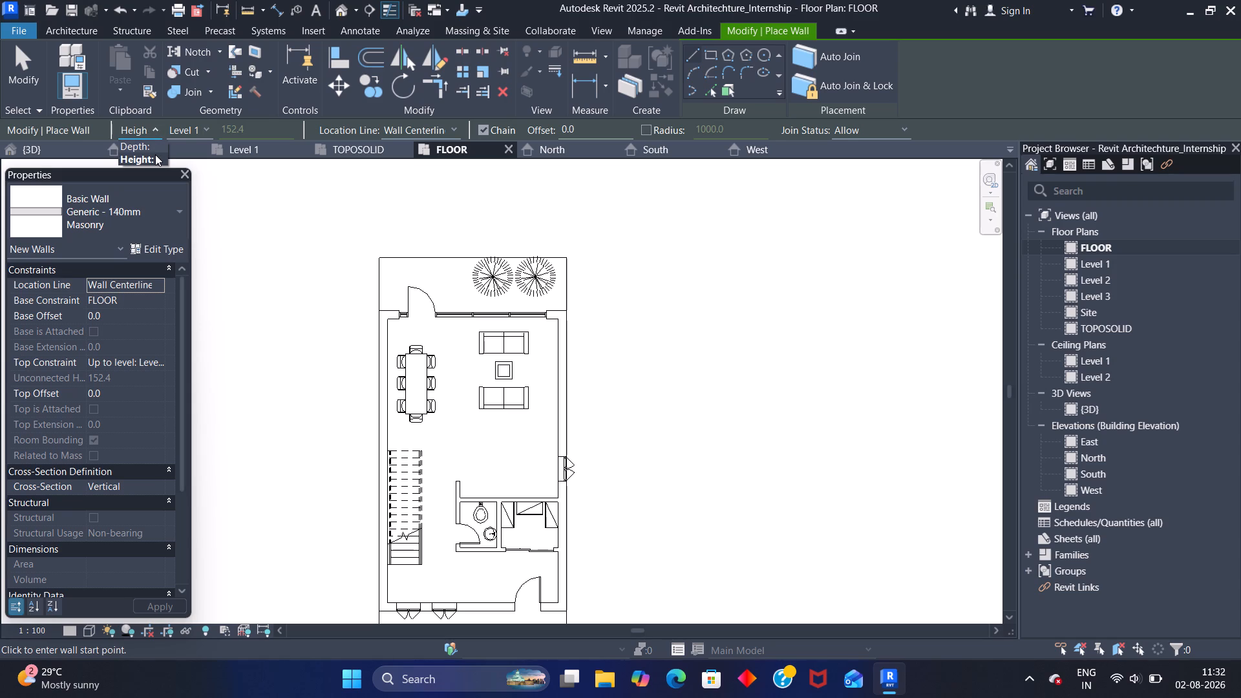
left_click(155, 154)
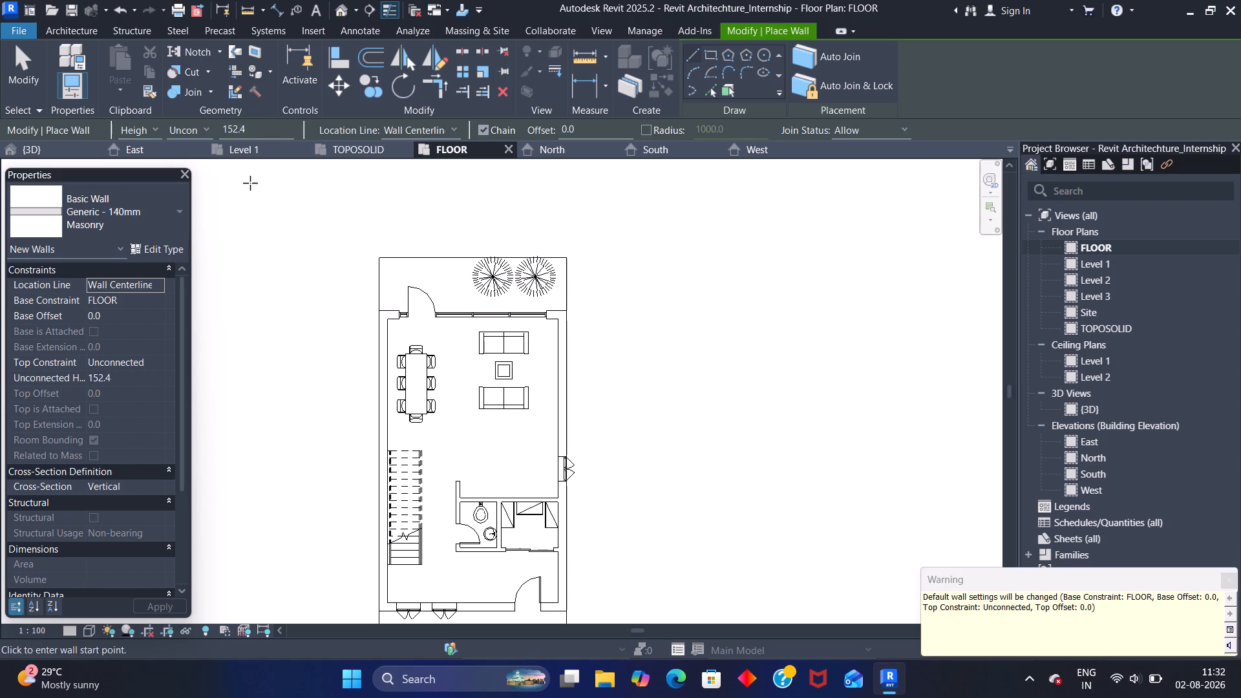
left_click(206, 129)
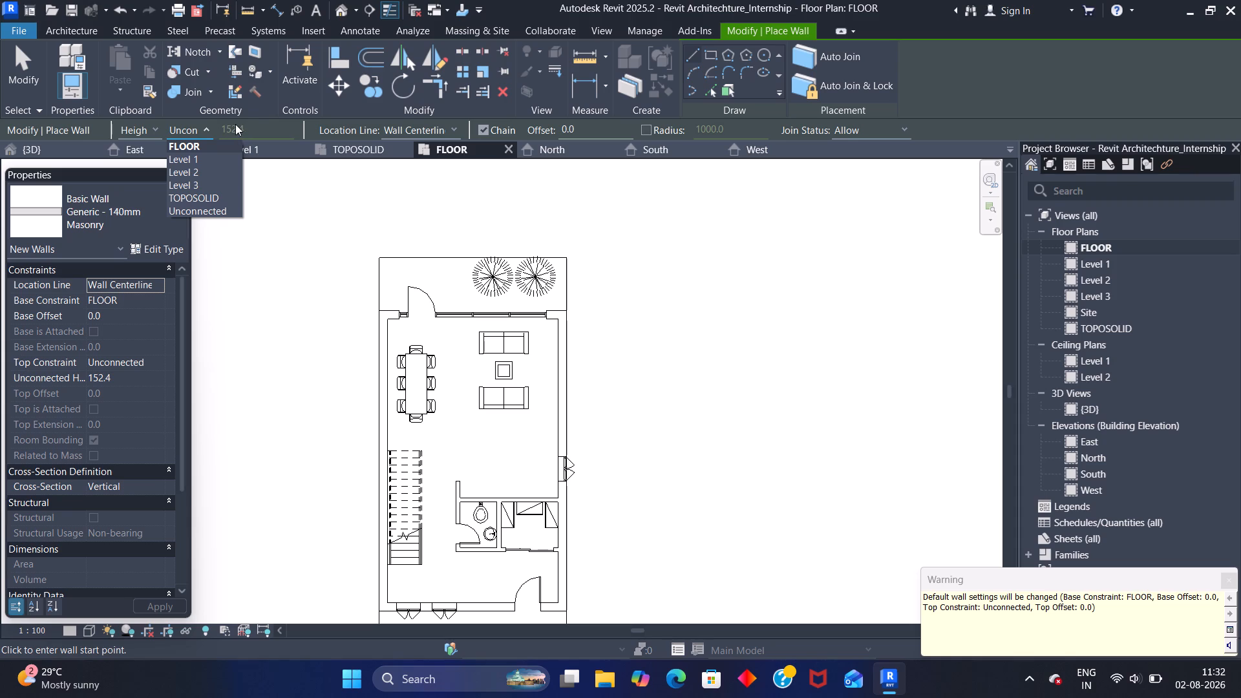
left_click(235, 124)
left_click(250, 132)
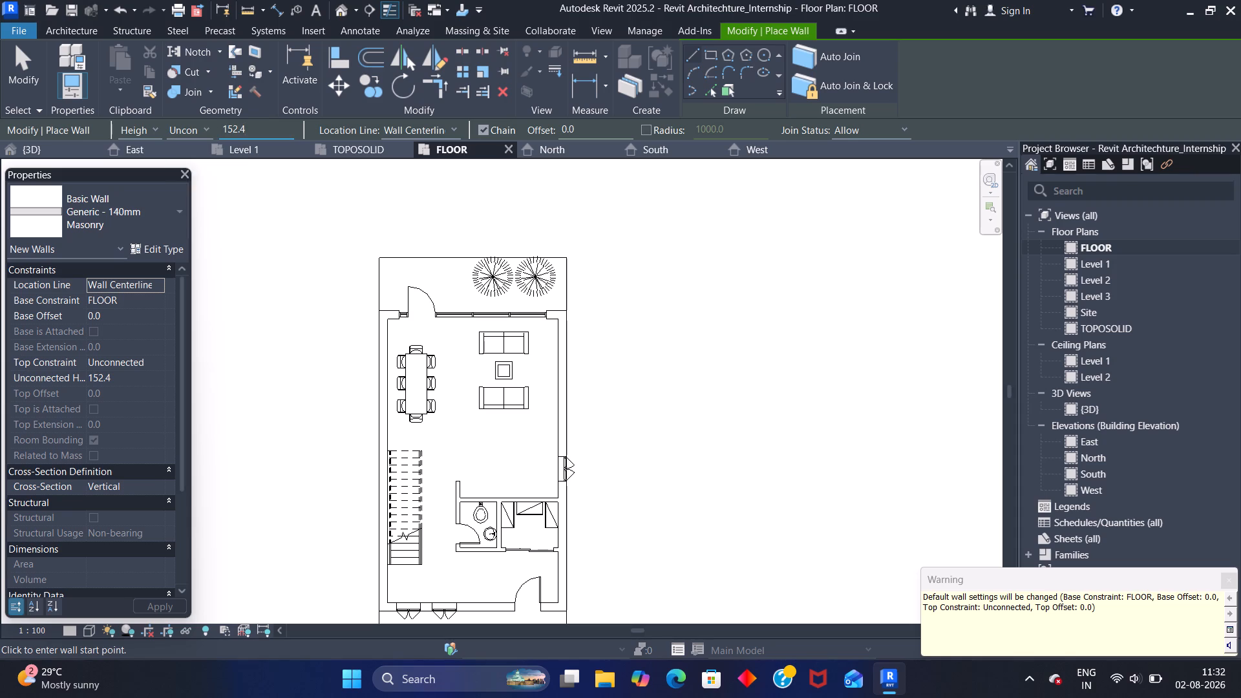
left_click_drag(250, 131, 216, 138)
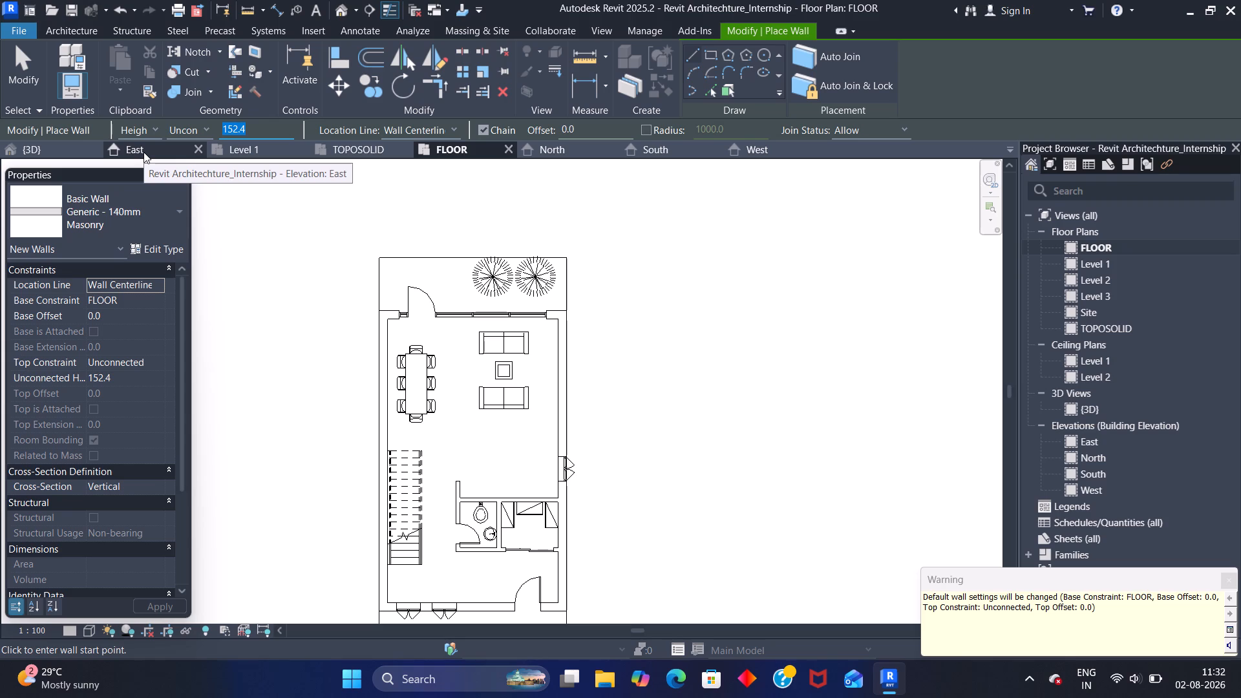
key("4")
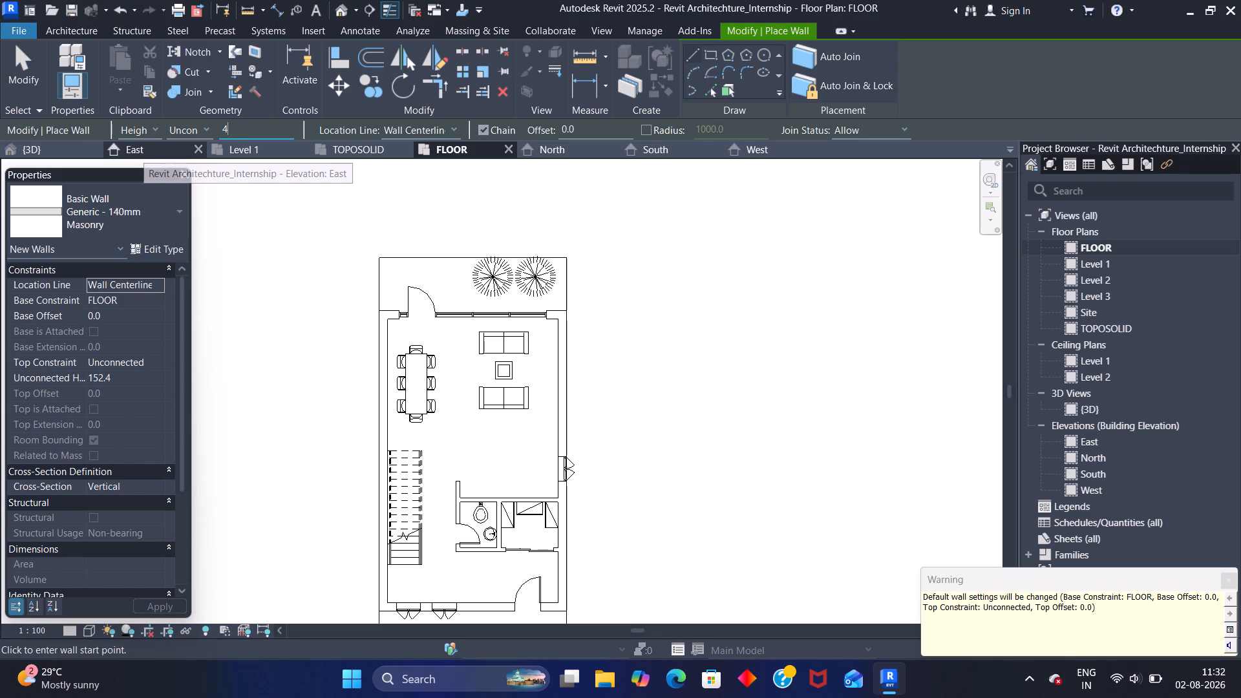
key("apostrophe")
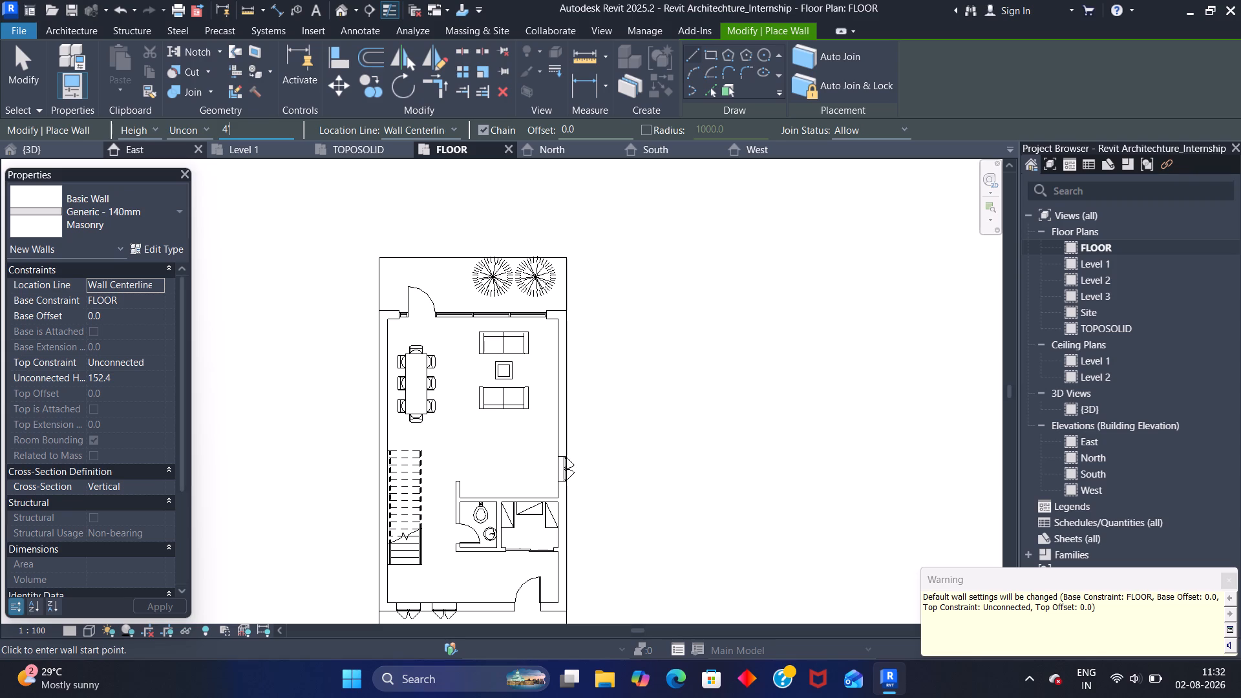
key("Return")
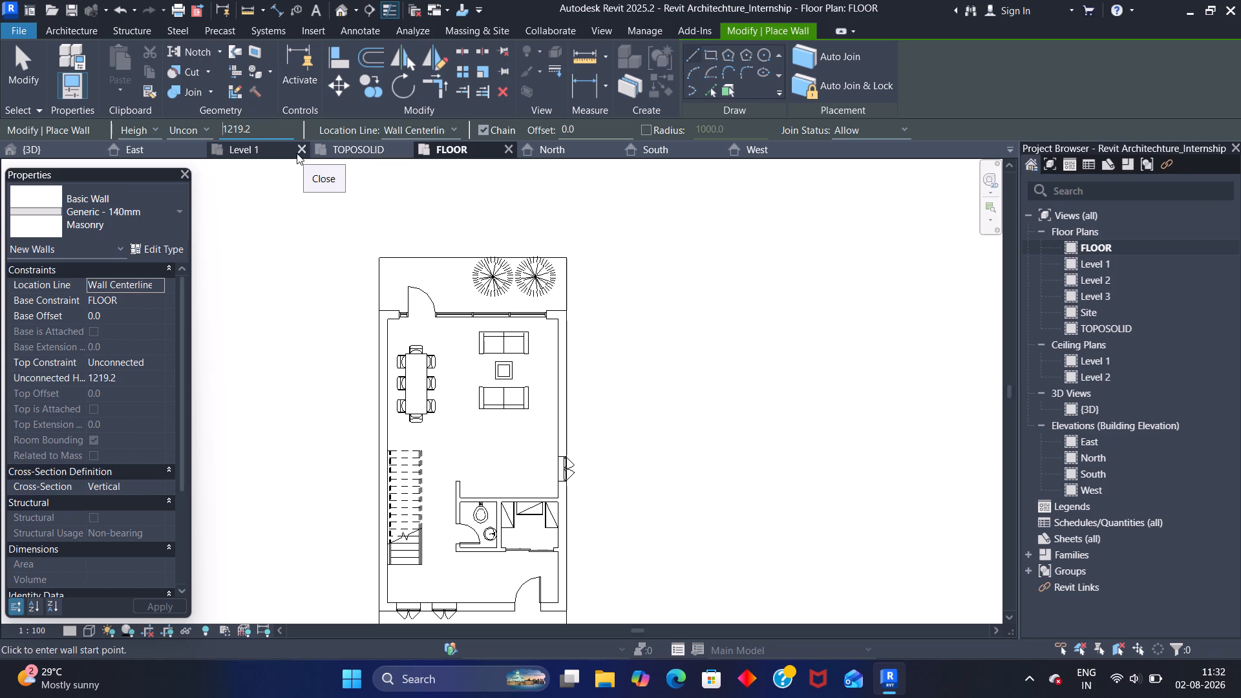
Set the offset to 3' and use Pick Lines to place a wall outside the floor edge beside the two trees.
left_click(582, 131)
left_click_drag(578, 127, 555, 143)
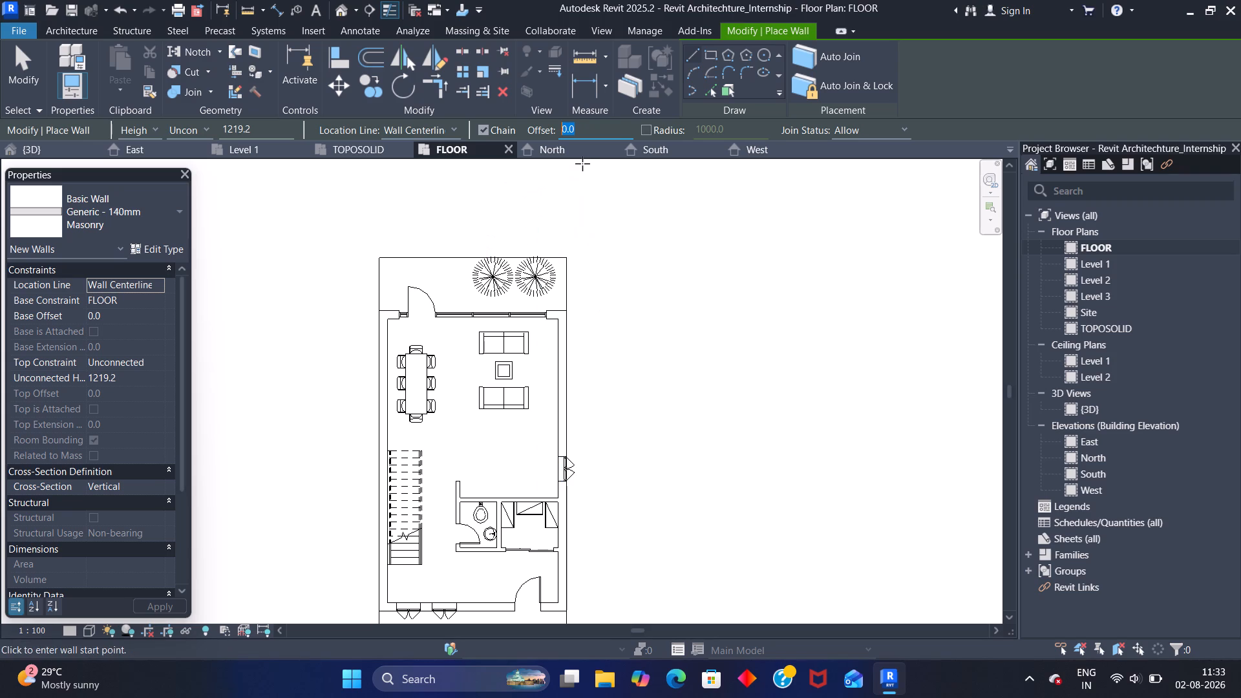
key("3")
key("shift+quotedbl")
key("BackSpace")
key("apostrophe")
key("Return")
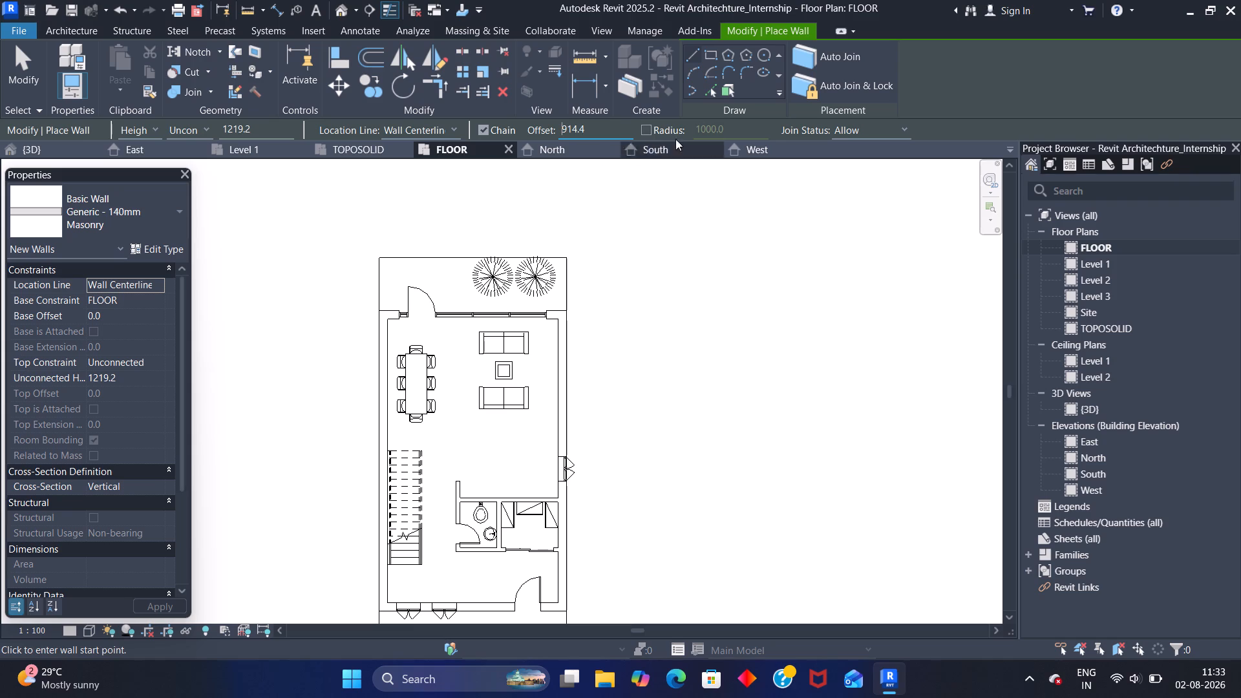
left_click(712, 88)
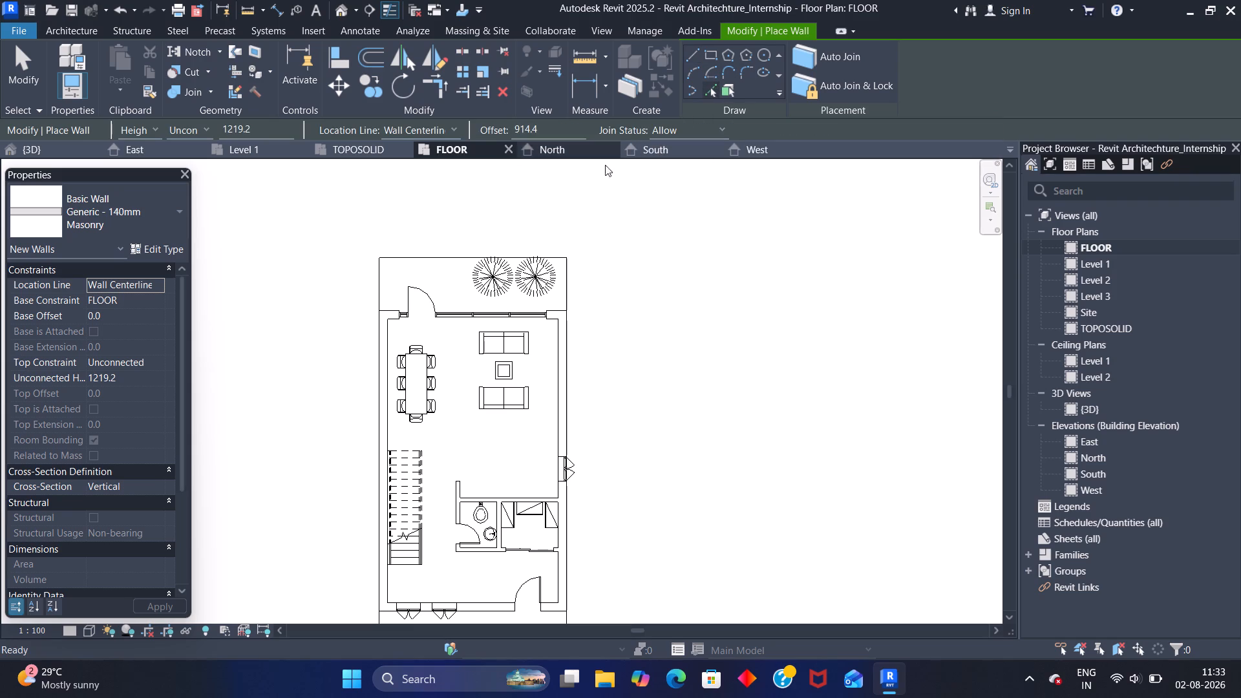
left_click(460, 253)
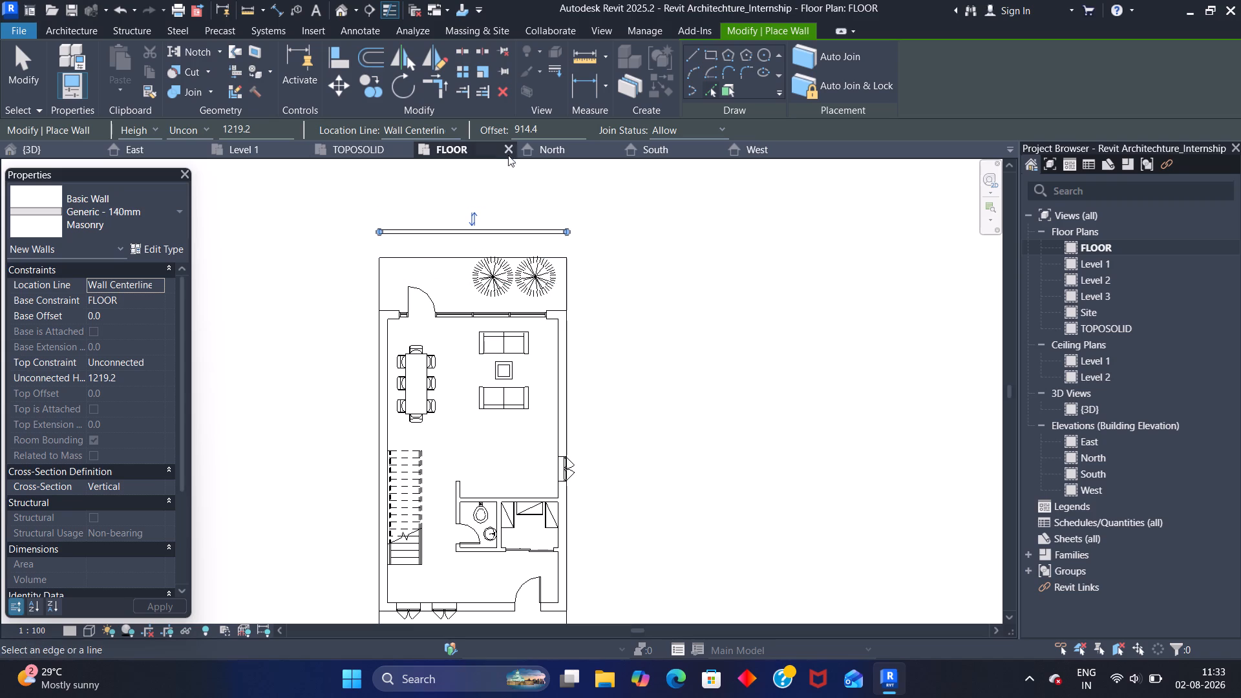
Keeping the 3' offset, place walls outside the staircase side by picking the house wall and the floor edge.
left_click_drag(548, 128, 496, 133)
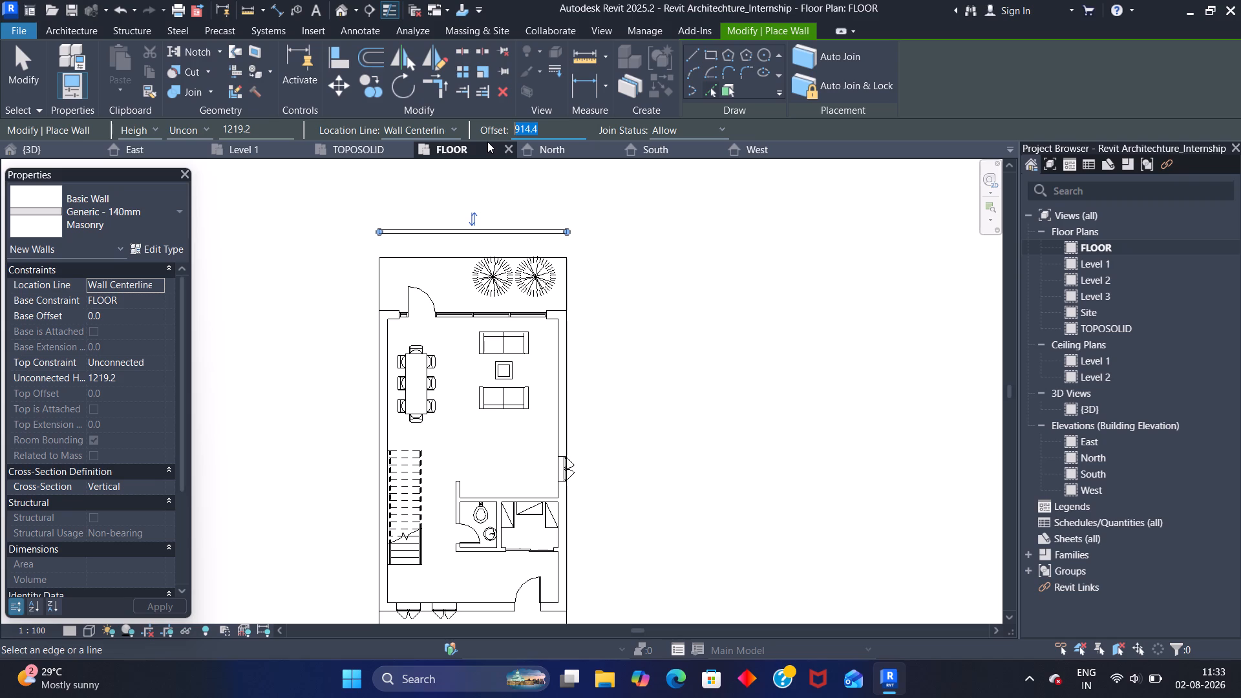
key("Delete")
key("3")
key("apostrophe")
key("Return")
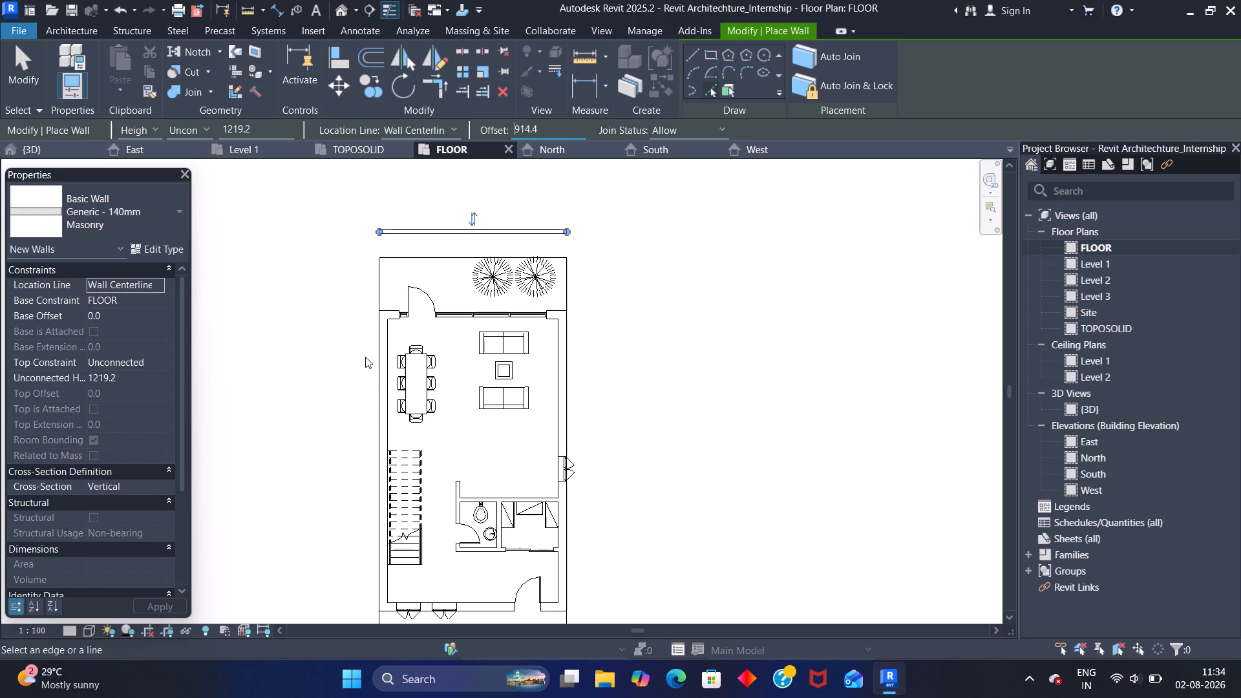
left_click(375, 372)
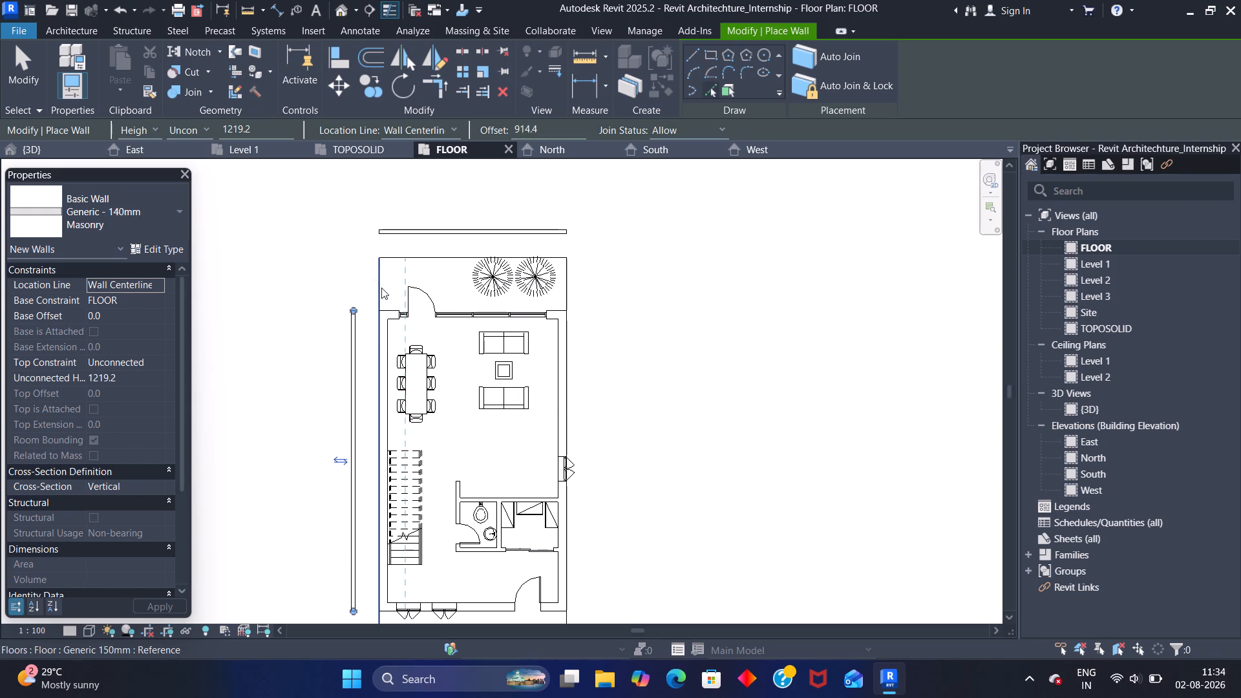
left_click(377, 279)
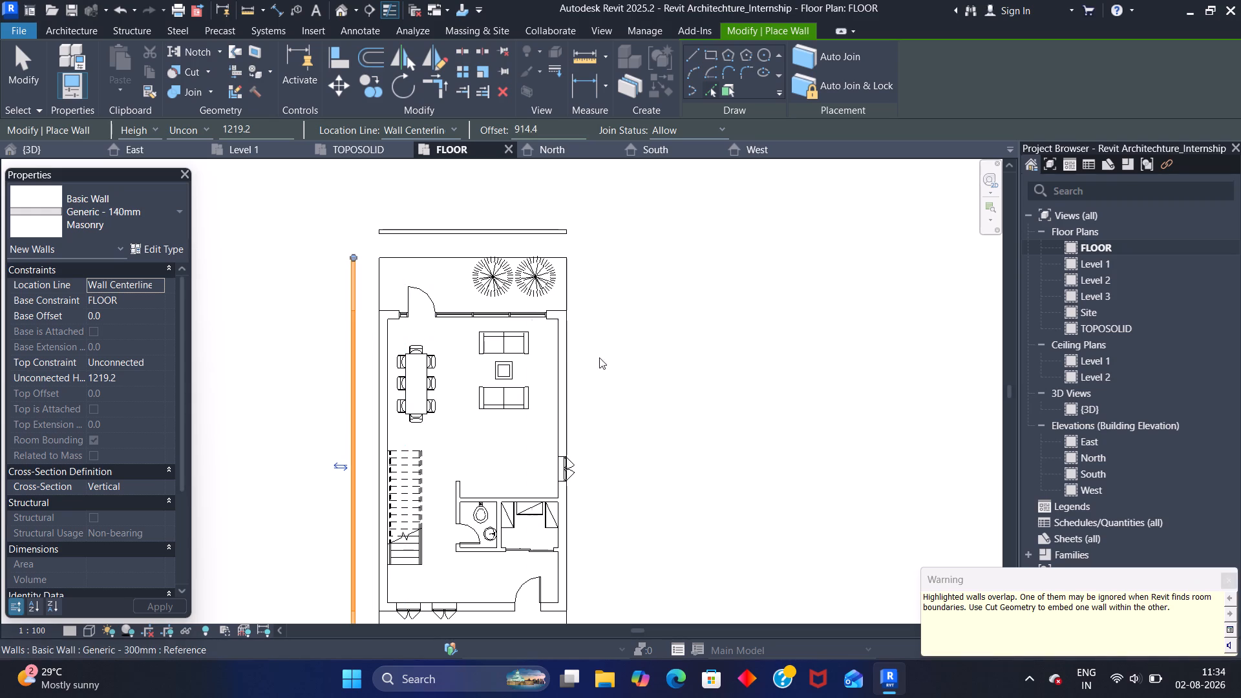
Set the offset to 4' and place walls outside the side opposite the stairs from the house wall and floor edge.
middle_click_drag(610, 363, 574, 240)
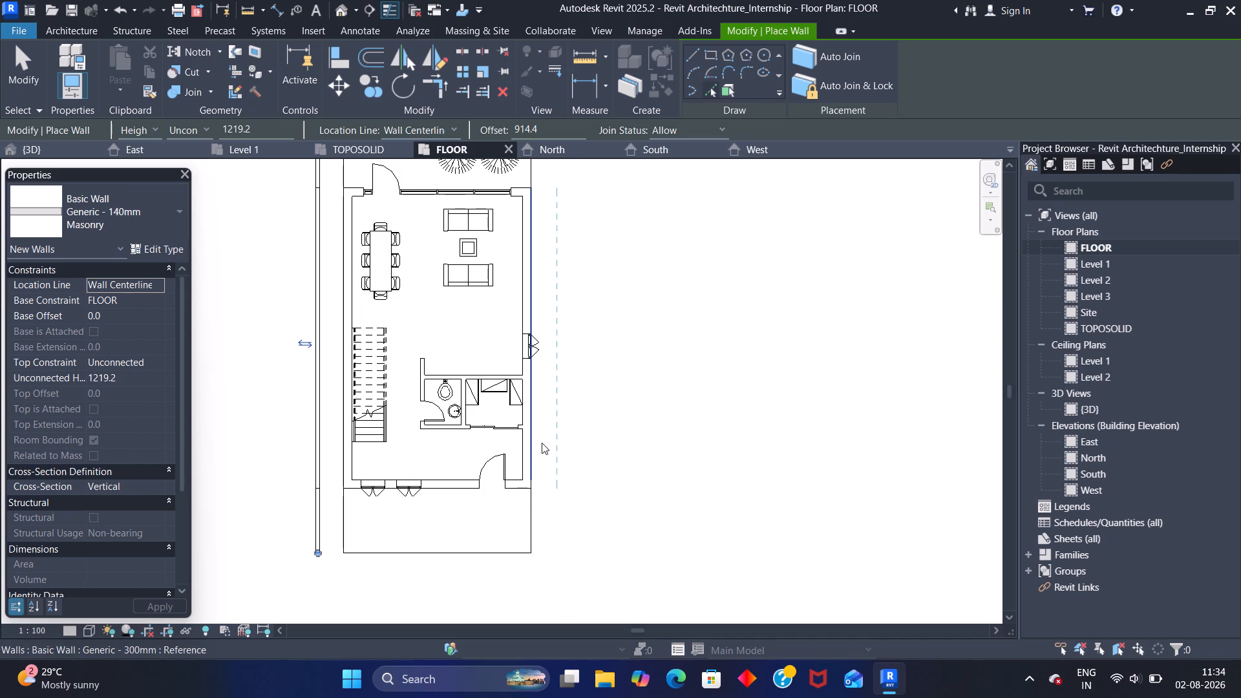
left_click_drag(558, 132, 494, 136)
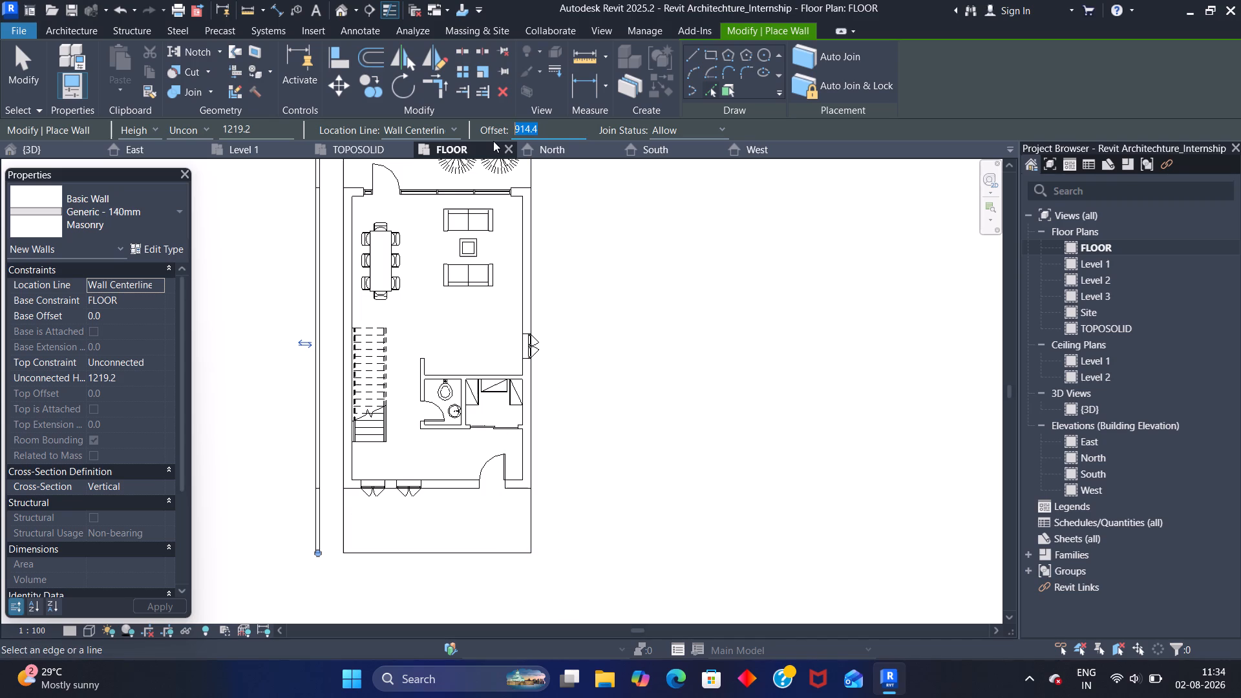
type("4\"")
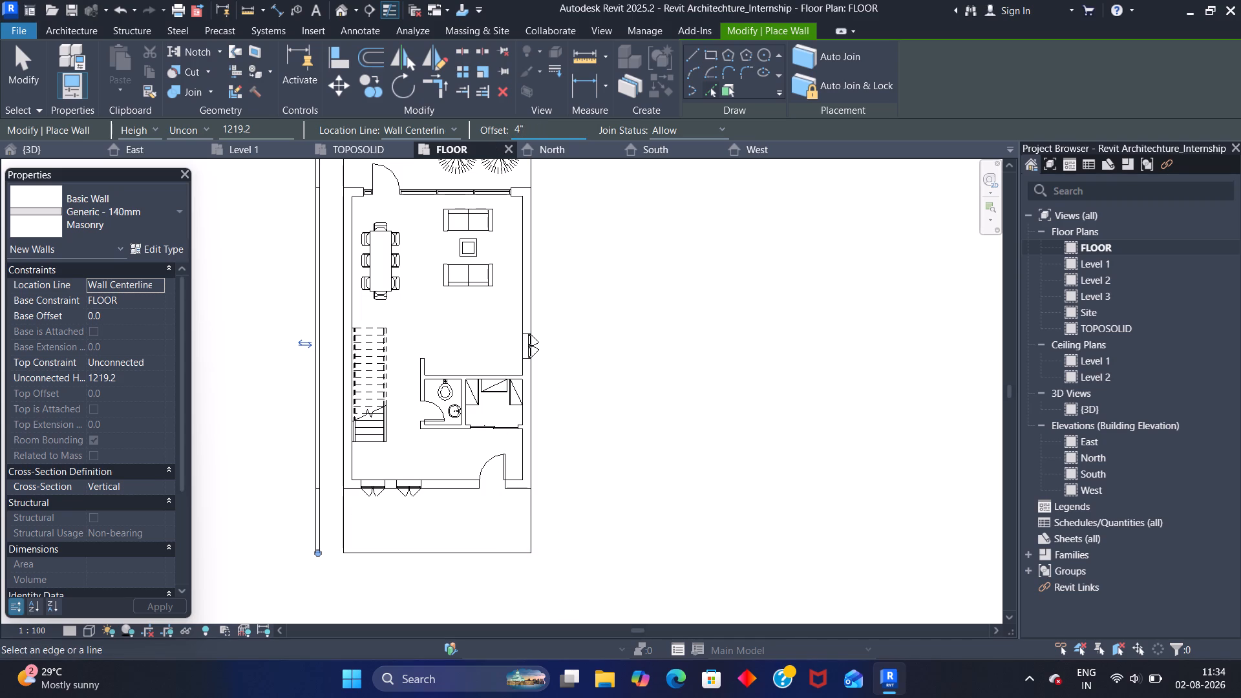
key("Return")
left_click_drag(554, 125, 511, 129)
type("4'")
key("Return")
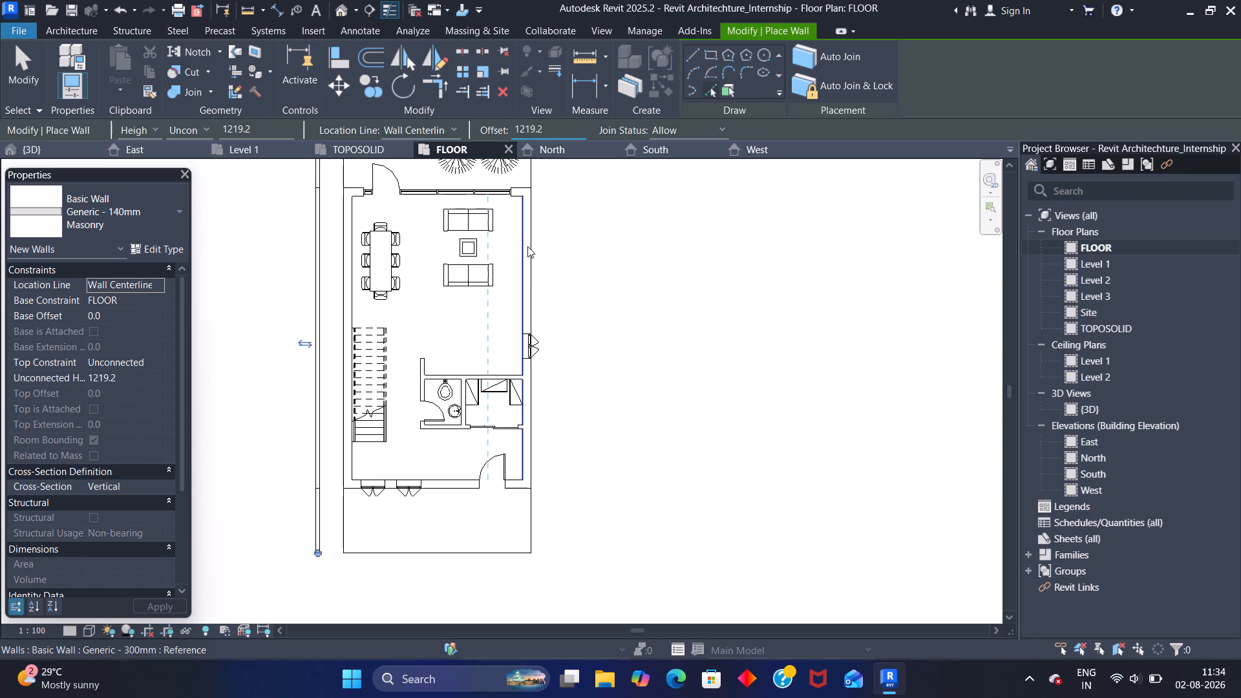
left_click(533, 248)
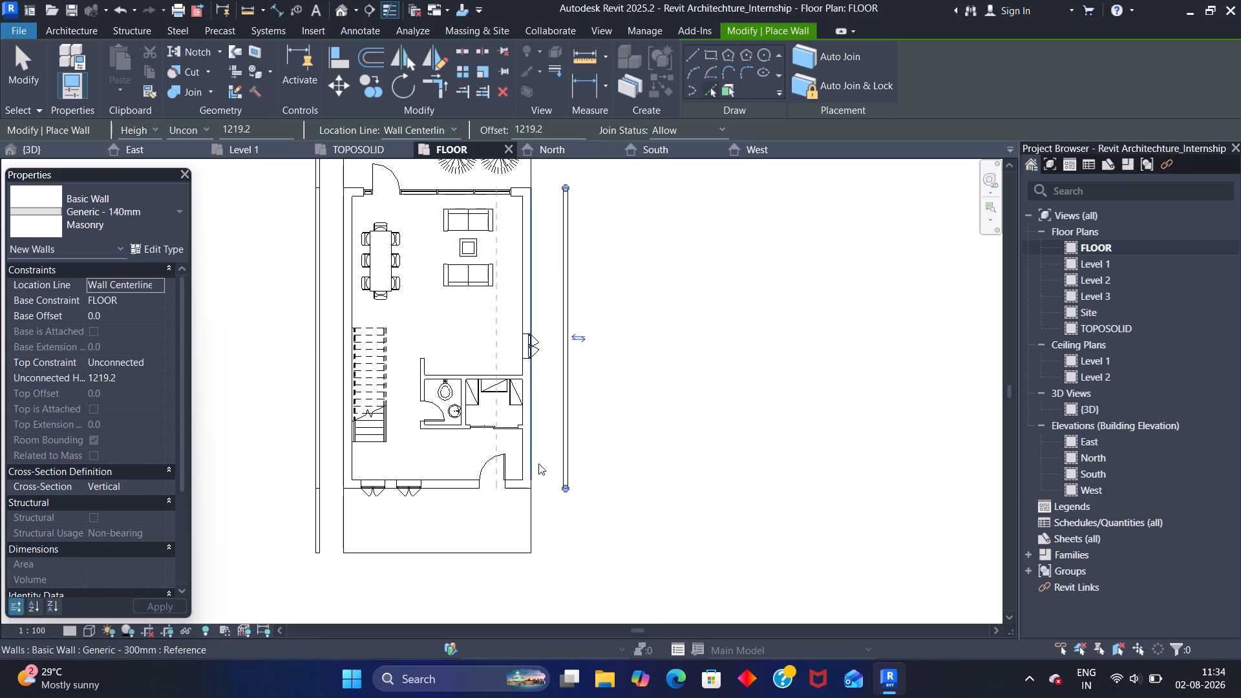
left_click(536, 510)
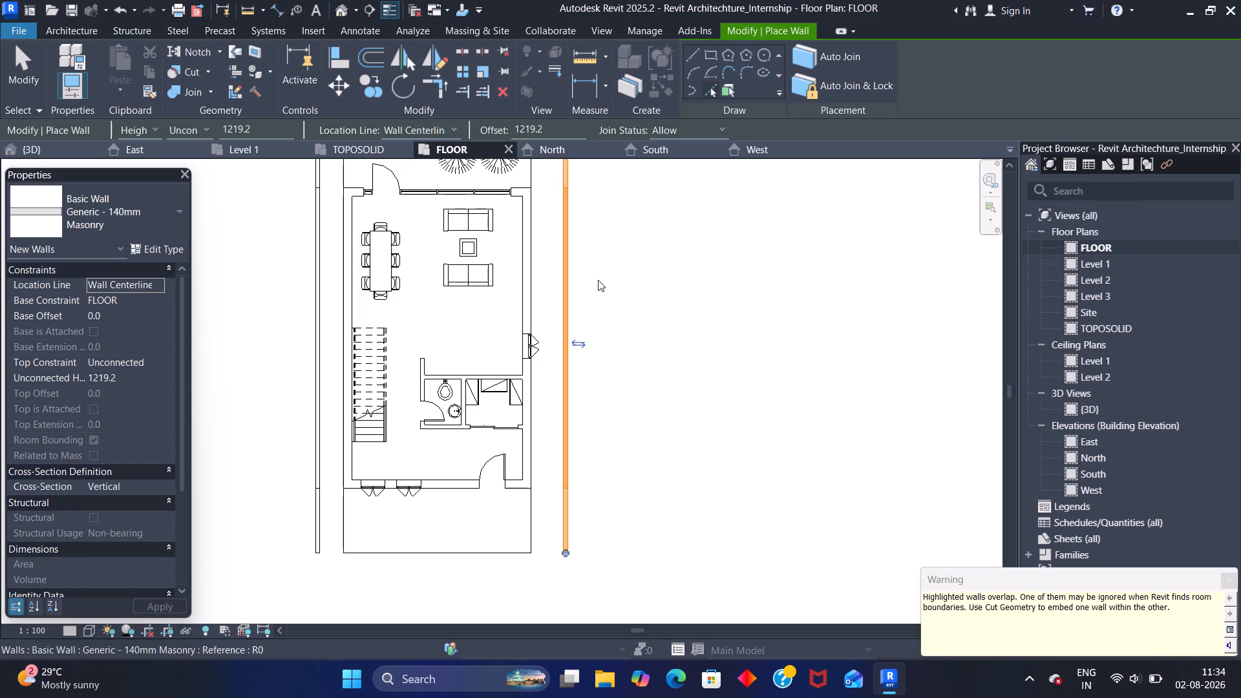
Set the offset to 5' and place a wall outside the floor edge in front of the entrance door.
middle_click_drag(598, 280, 605, 436)
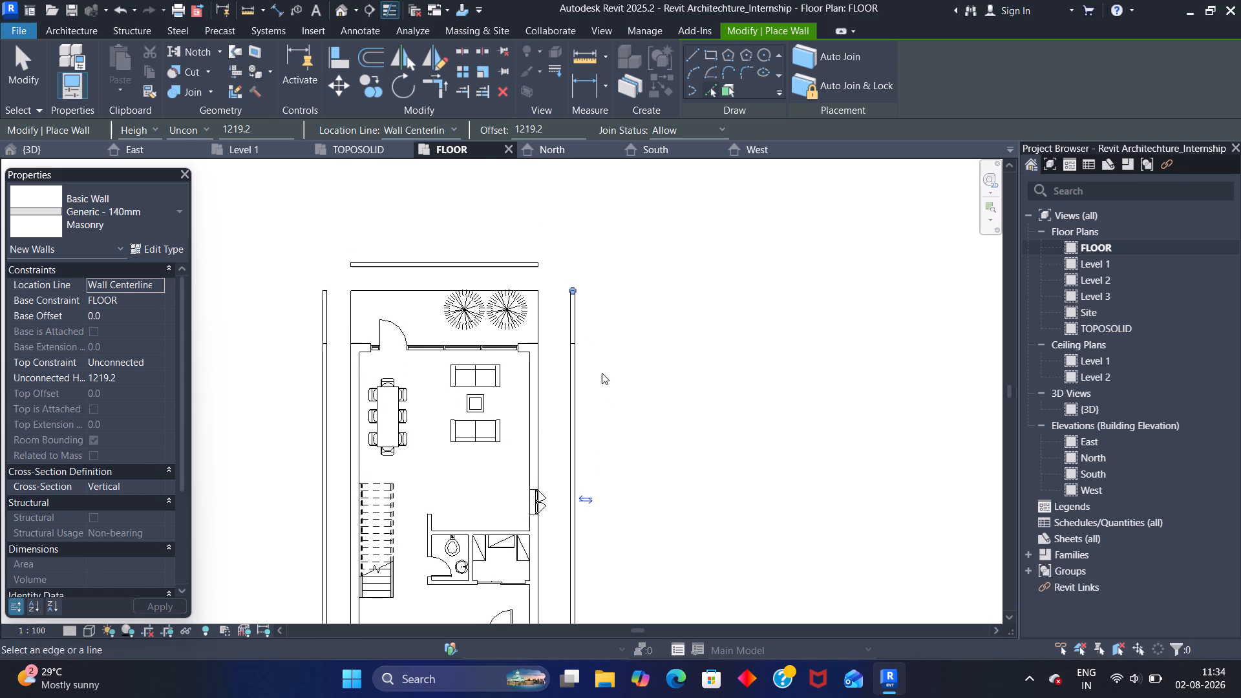
scroll(606, 420, "down", 1)
middle_click_drag(606, 425, 580, 234)
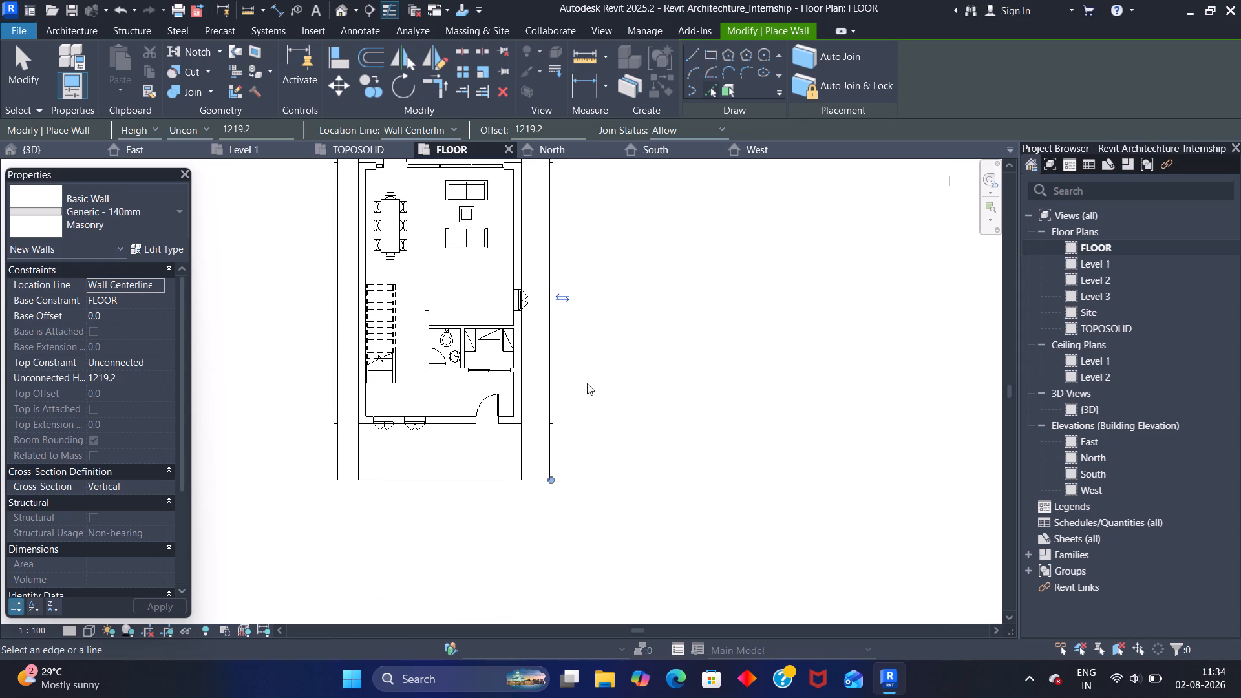
left_click_drag(547, 132, 511, 145)
type("5'")
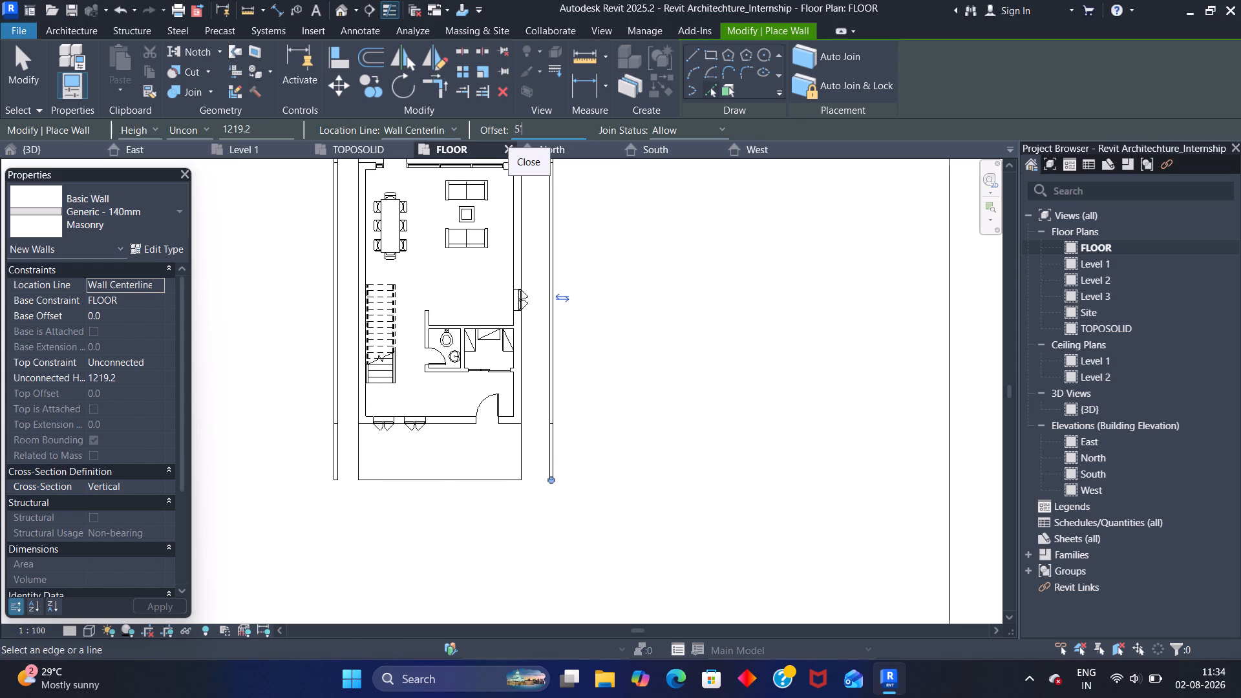
key("Return")
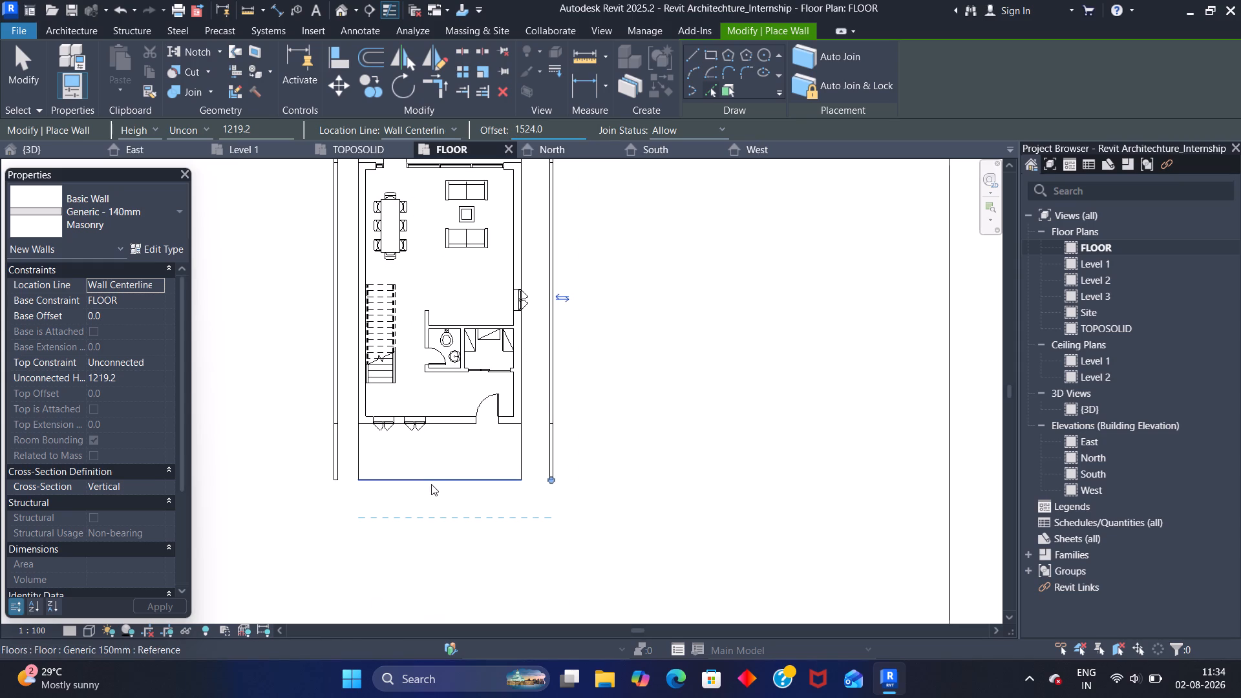
left_click(431, 484)
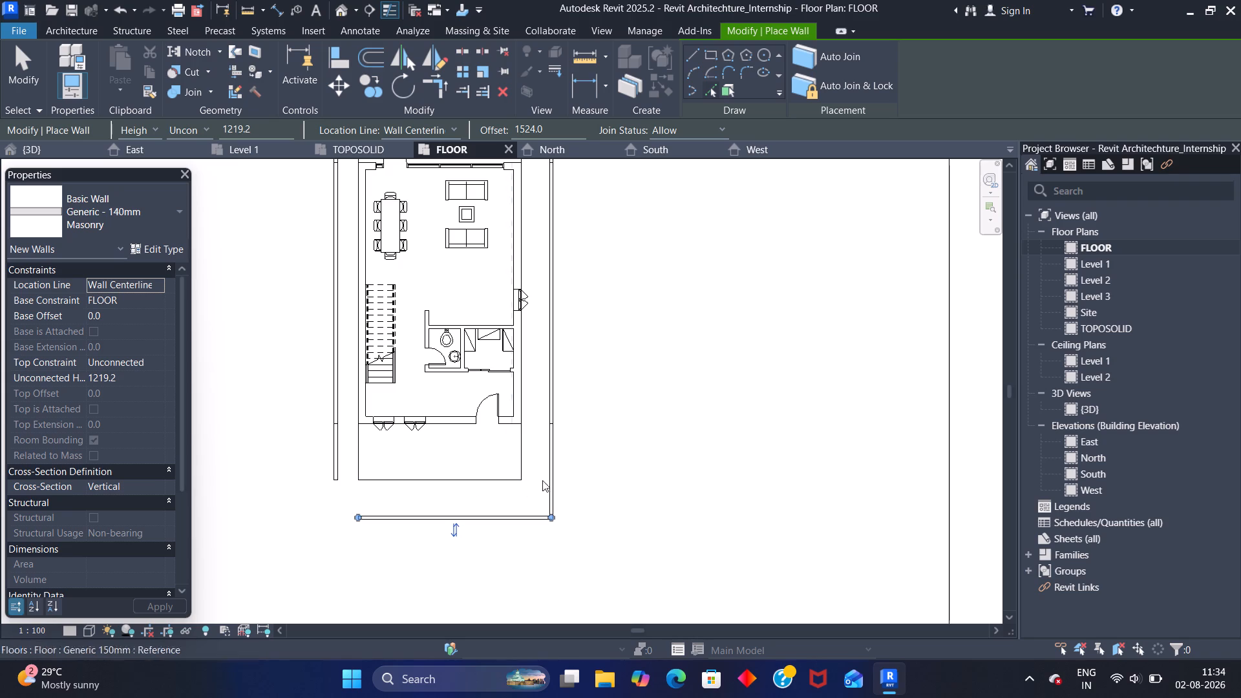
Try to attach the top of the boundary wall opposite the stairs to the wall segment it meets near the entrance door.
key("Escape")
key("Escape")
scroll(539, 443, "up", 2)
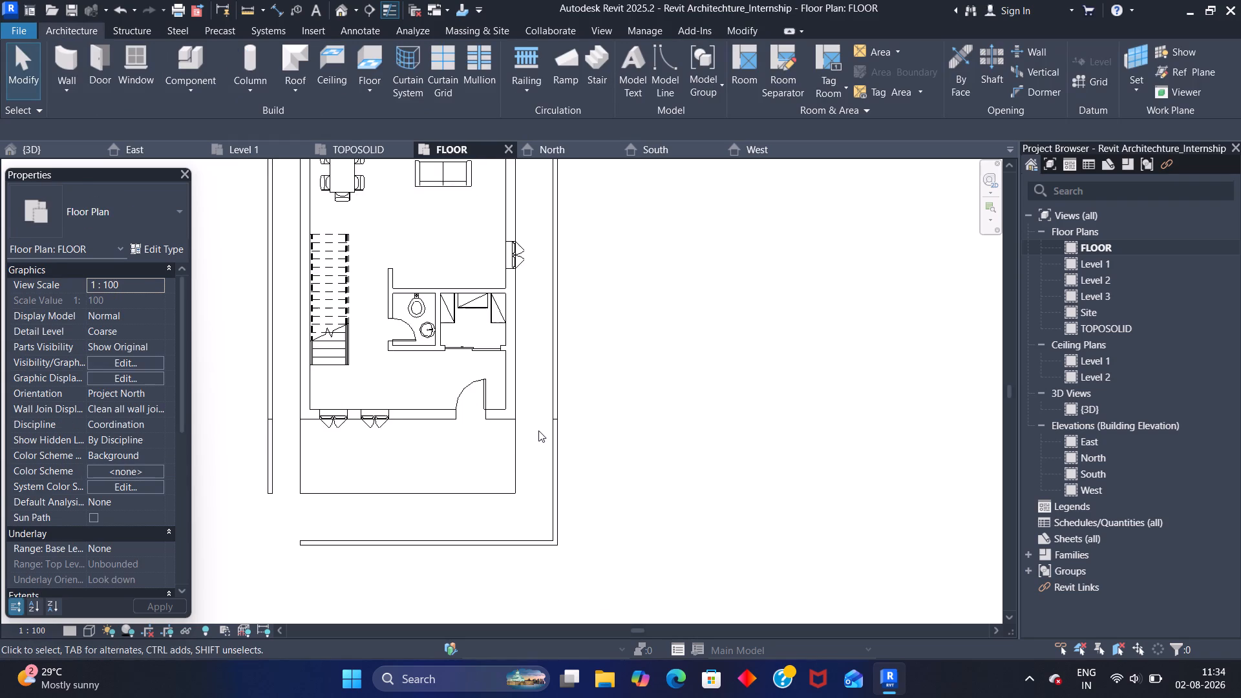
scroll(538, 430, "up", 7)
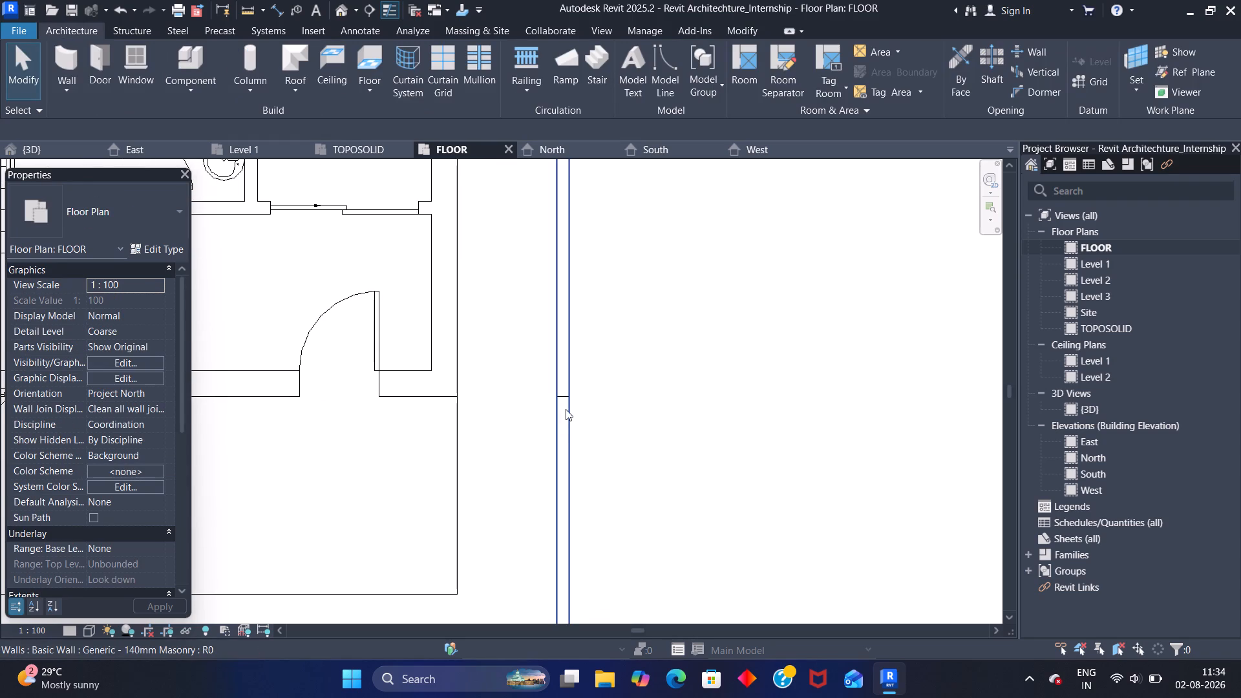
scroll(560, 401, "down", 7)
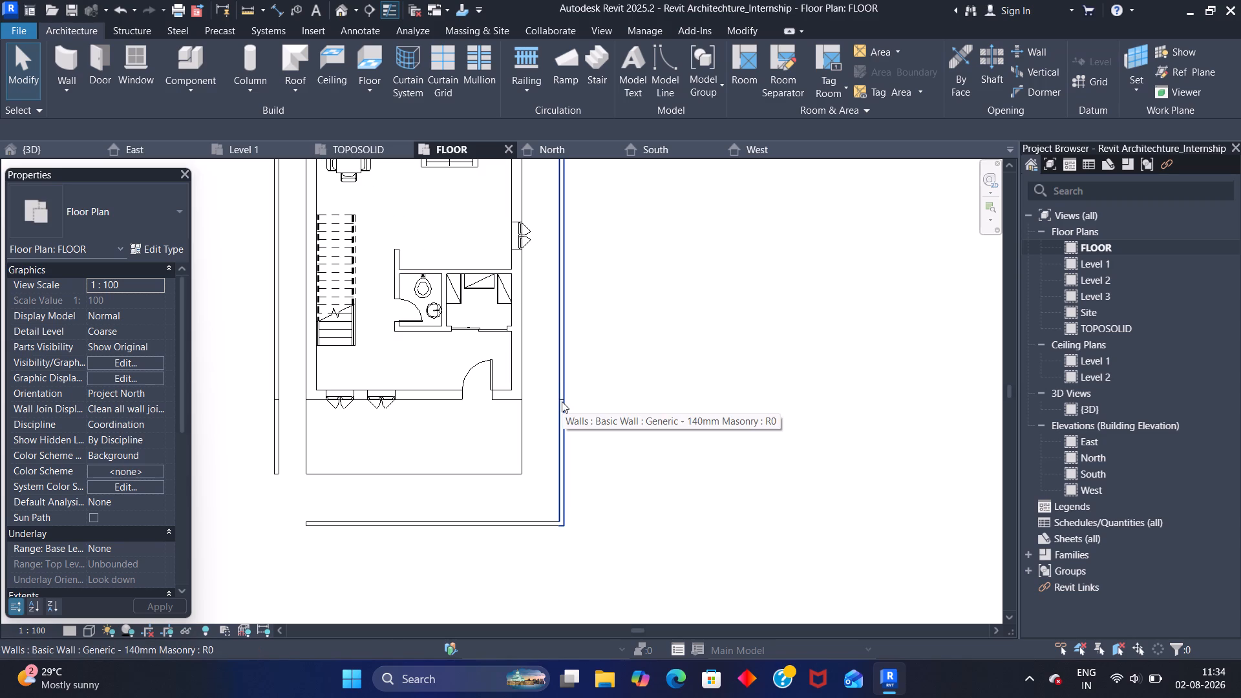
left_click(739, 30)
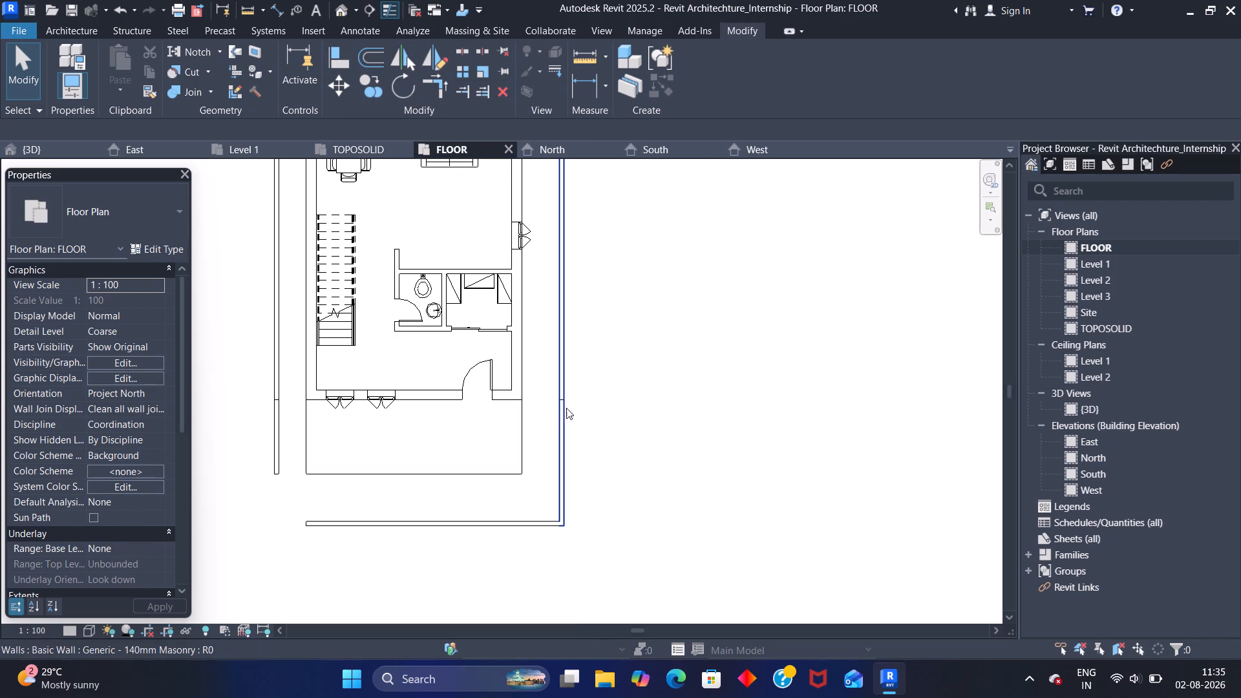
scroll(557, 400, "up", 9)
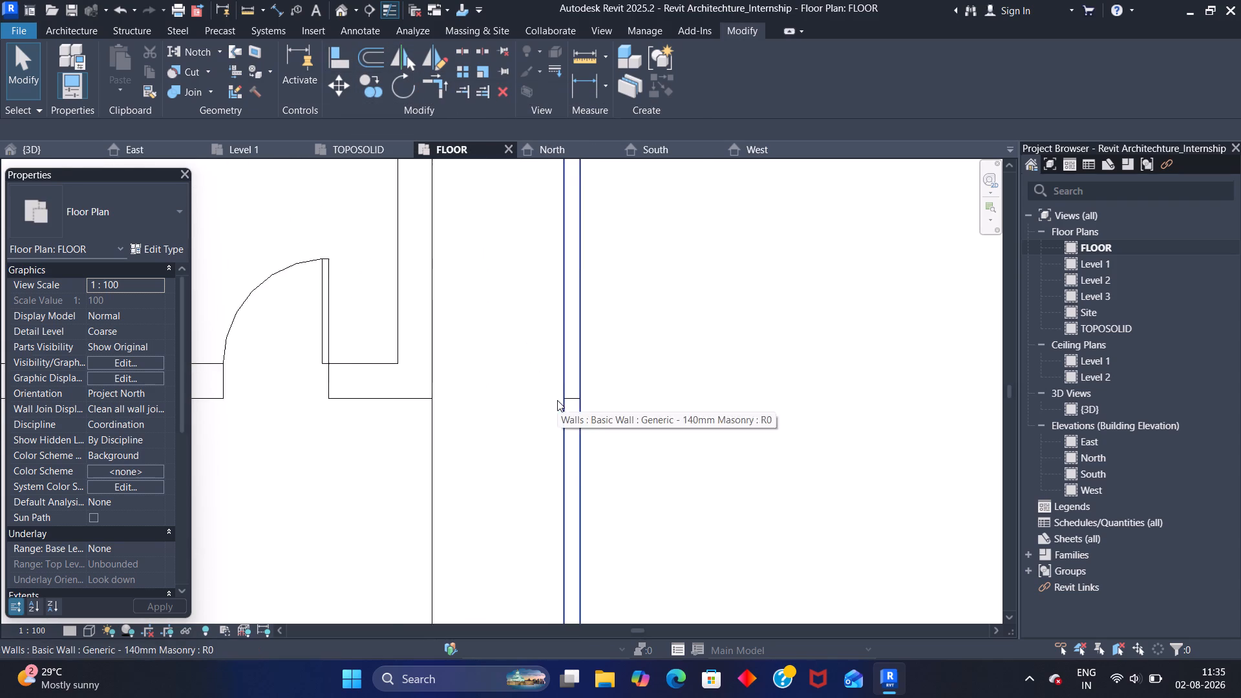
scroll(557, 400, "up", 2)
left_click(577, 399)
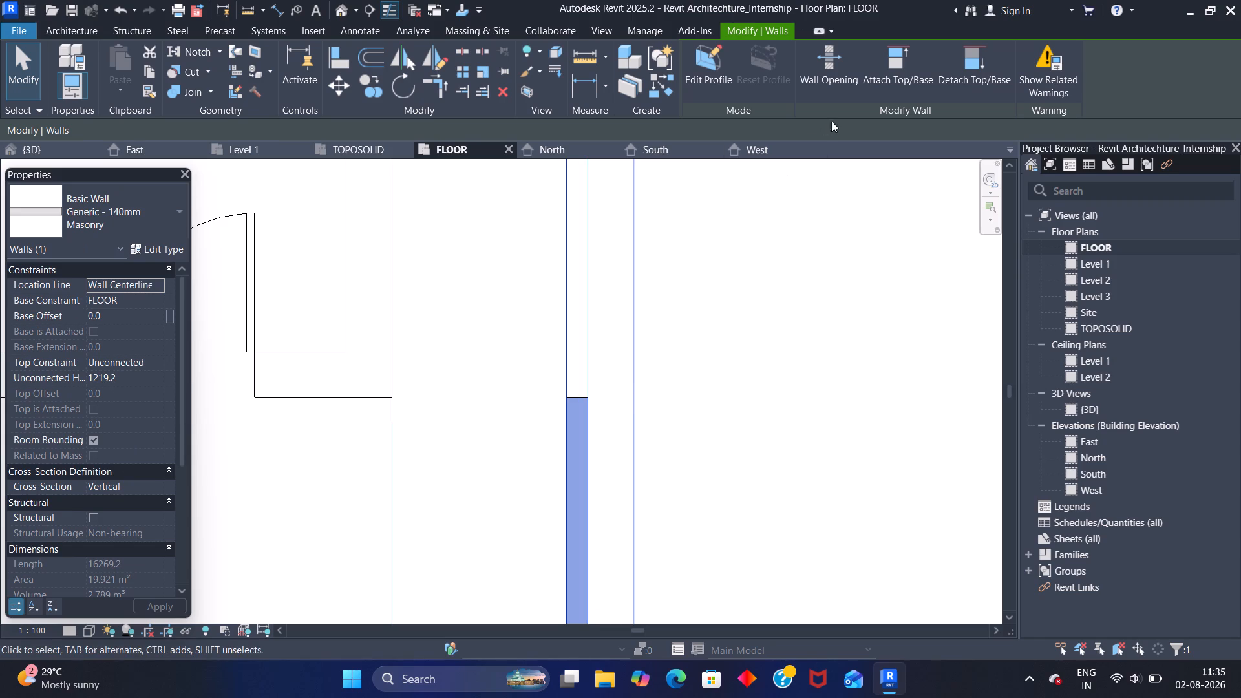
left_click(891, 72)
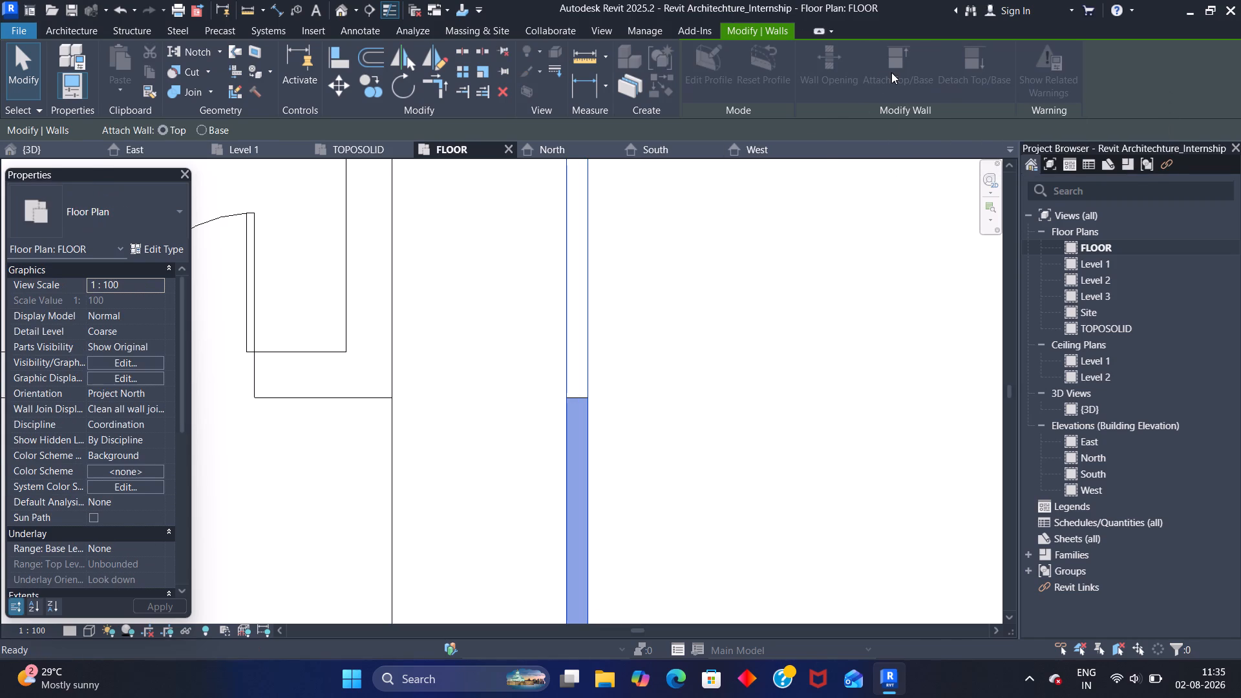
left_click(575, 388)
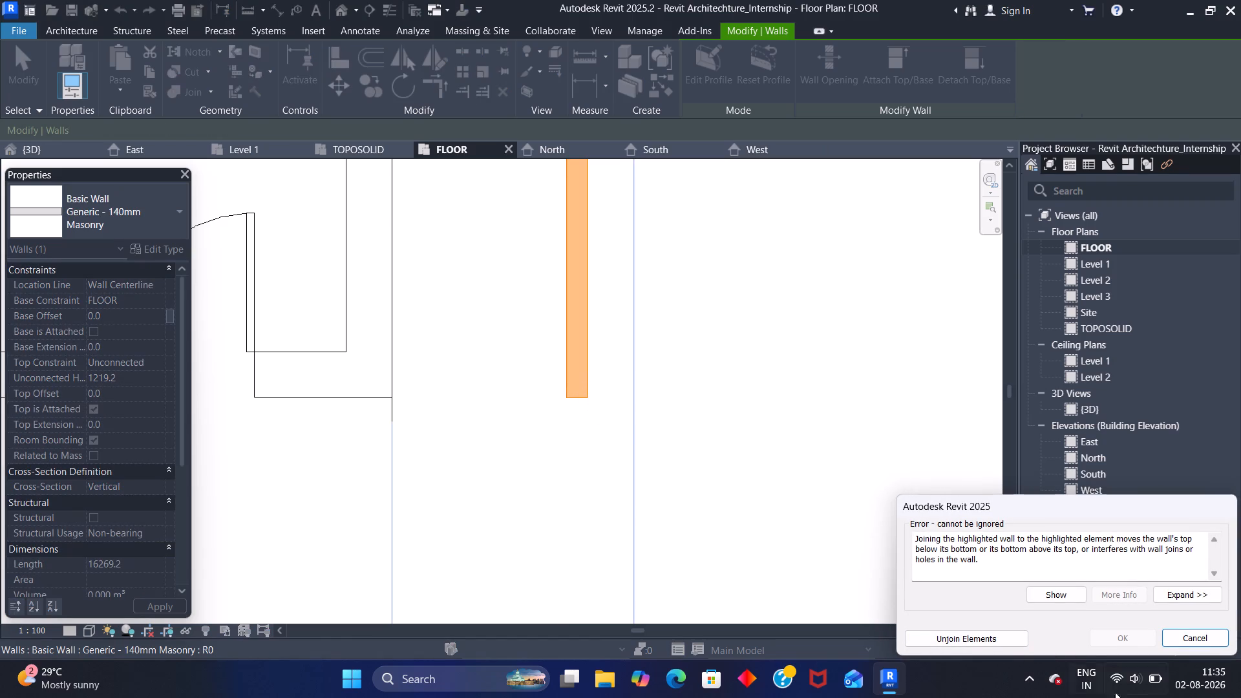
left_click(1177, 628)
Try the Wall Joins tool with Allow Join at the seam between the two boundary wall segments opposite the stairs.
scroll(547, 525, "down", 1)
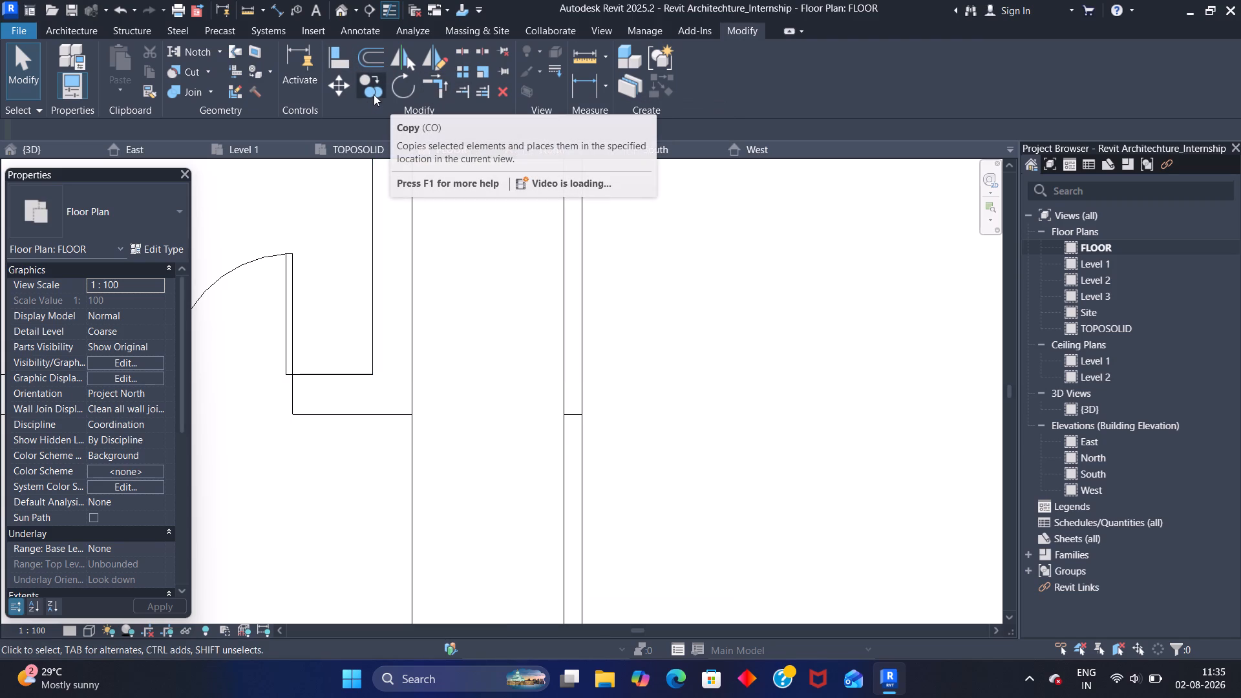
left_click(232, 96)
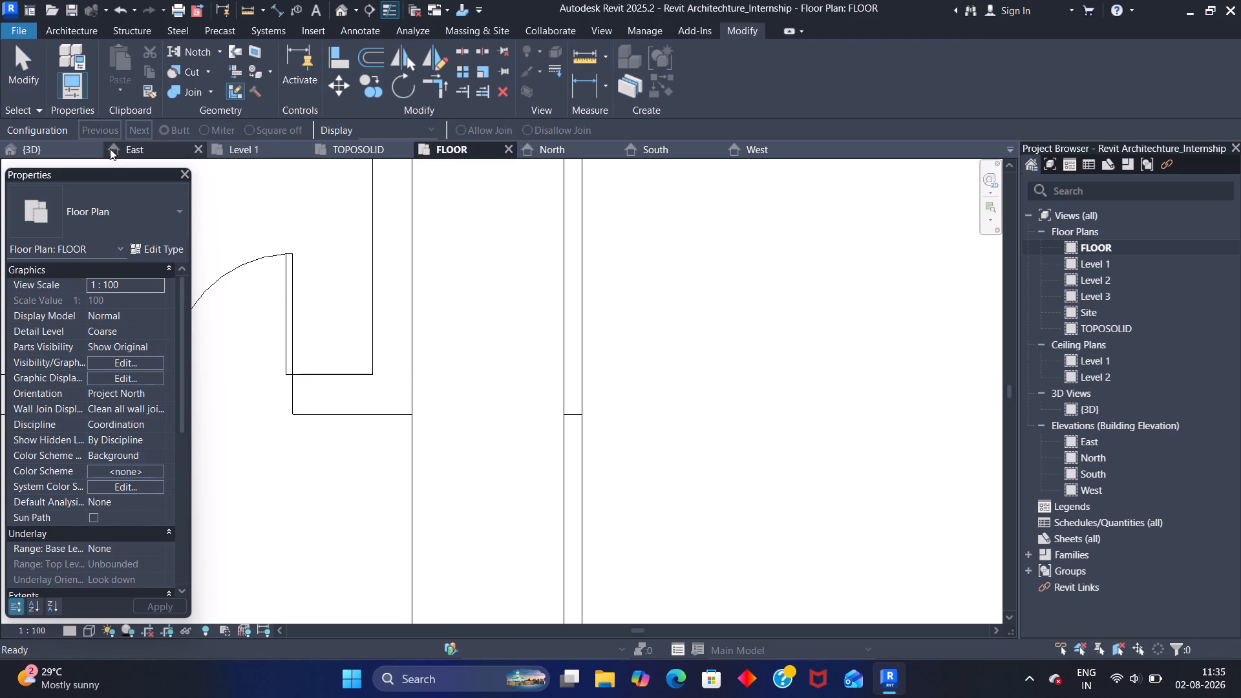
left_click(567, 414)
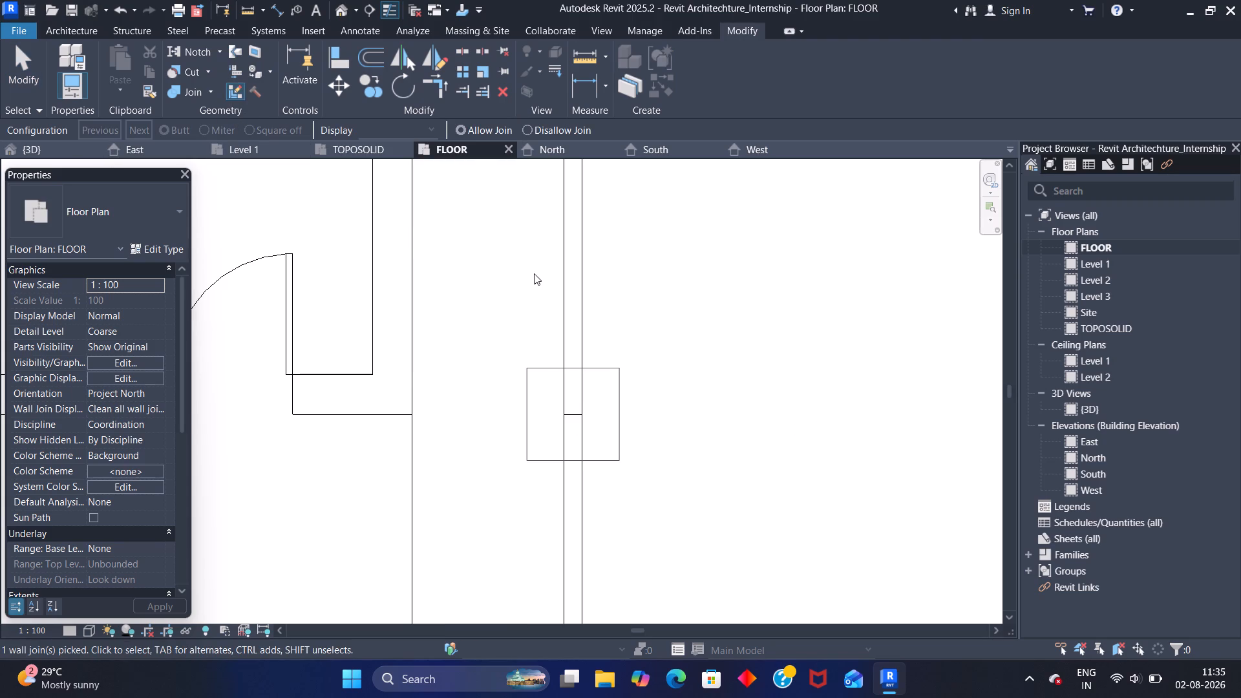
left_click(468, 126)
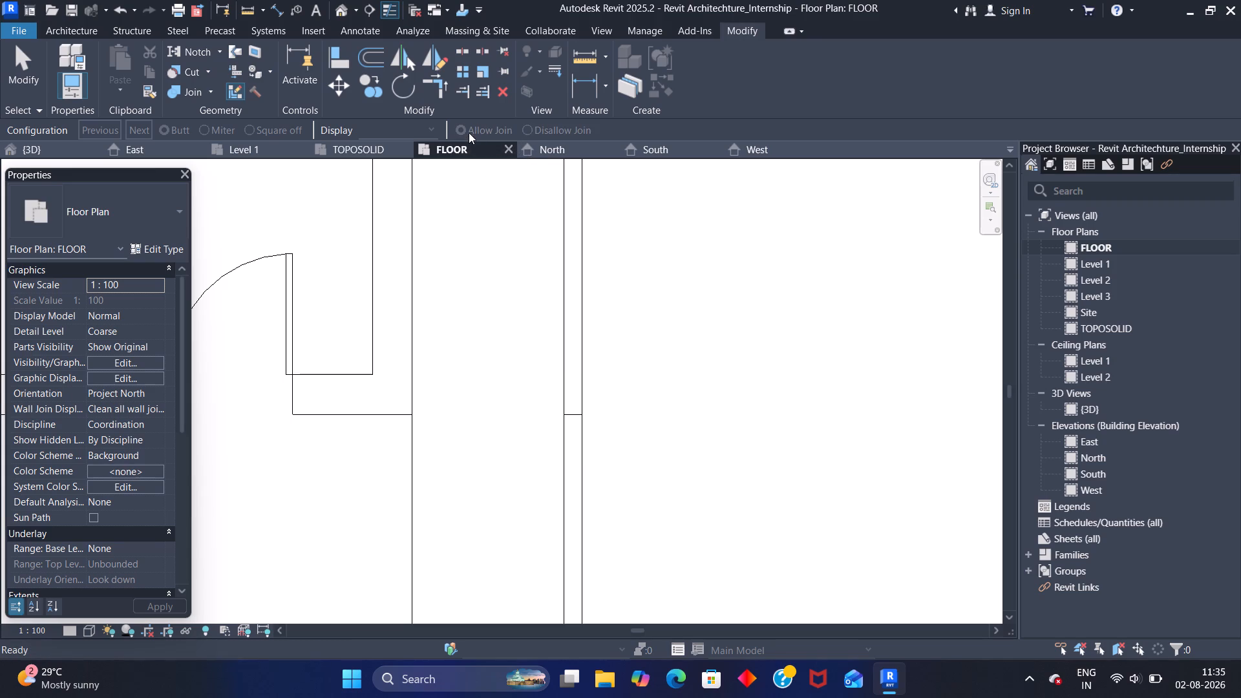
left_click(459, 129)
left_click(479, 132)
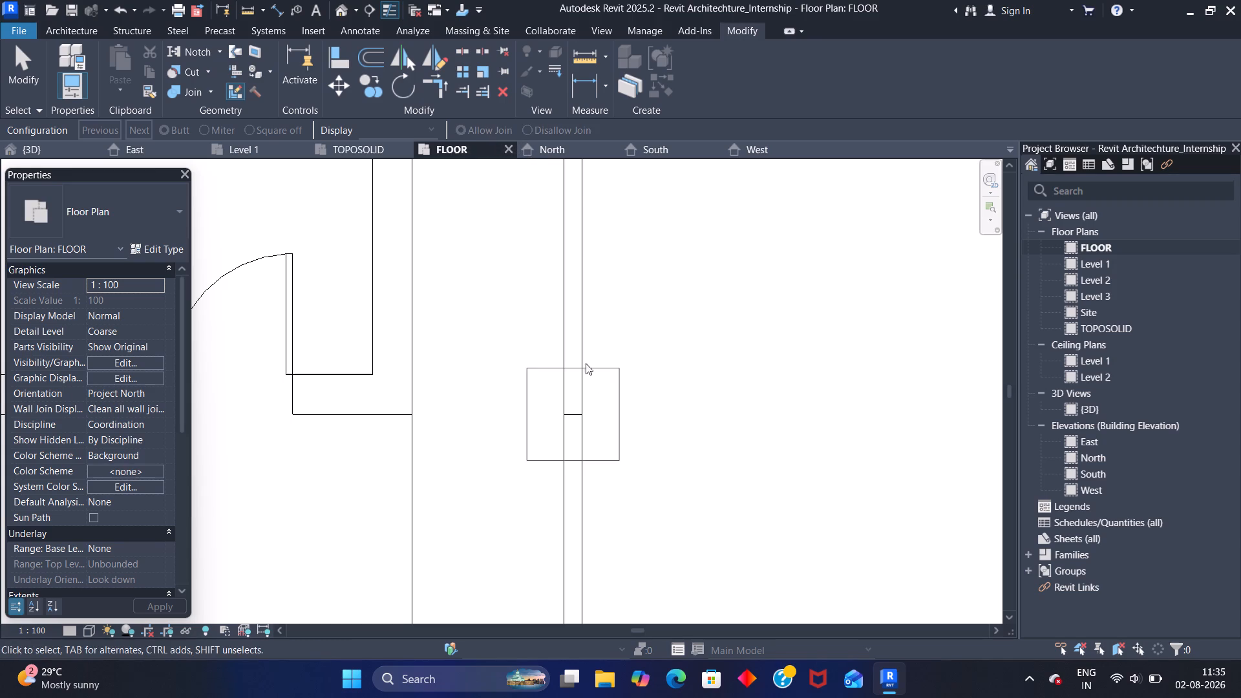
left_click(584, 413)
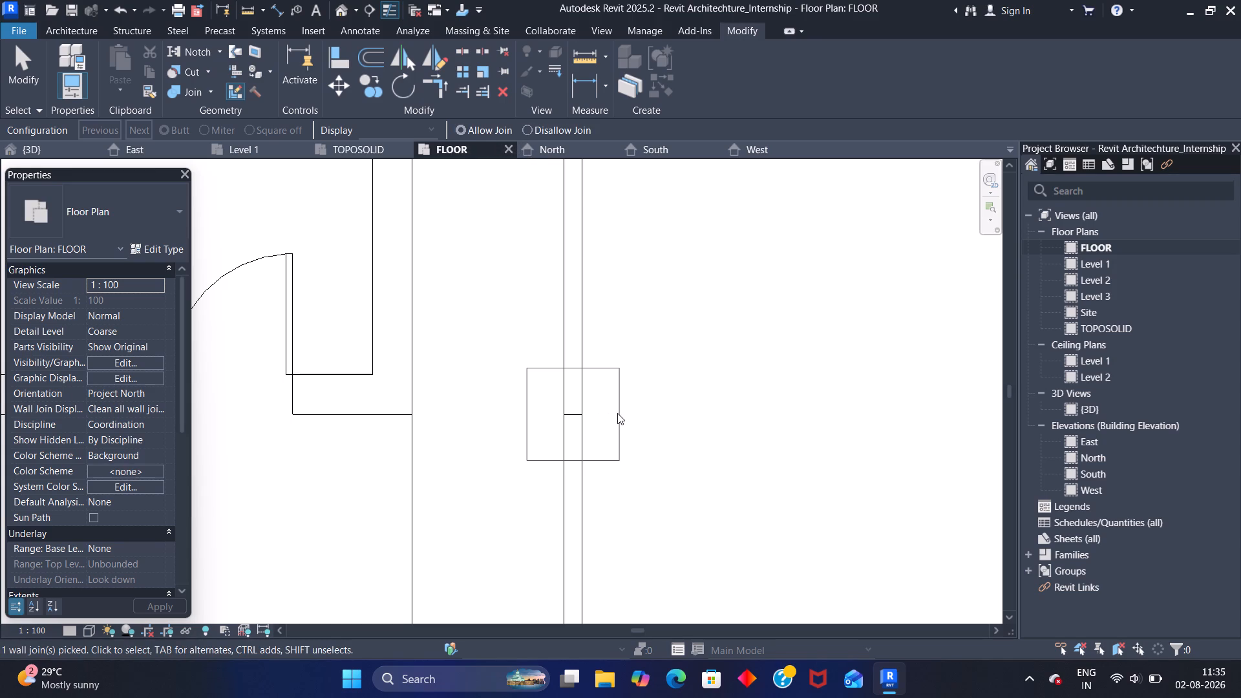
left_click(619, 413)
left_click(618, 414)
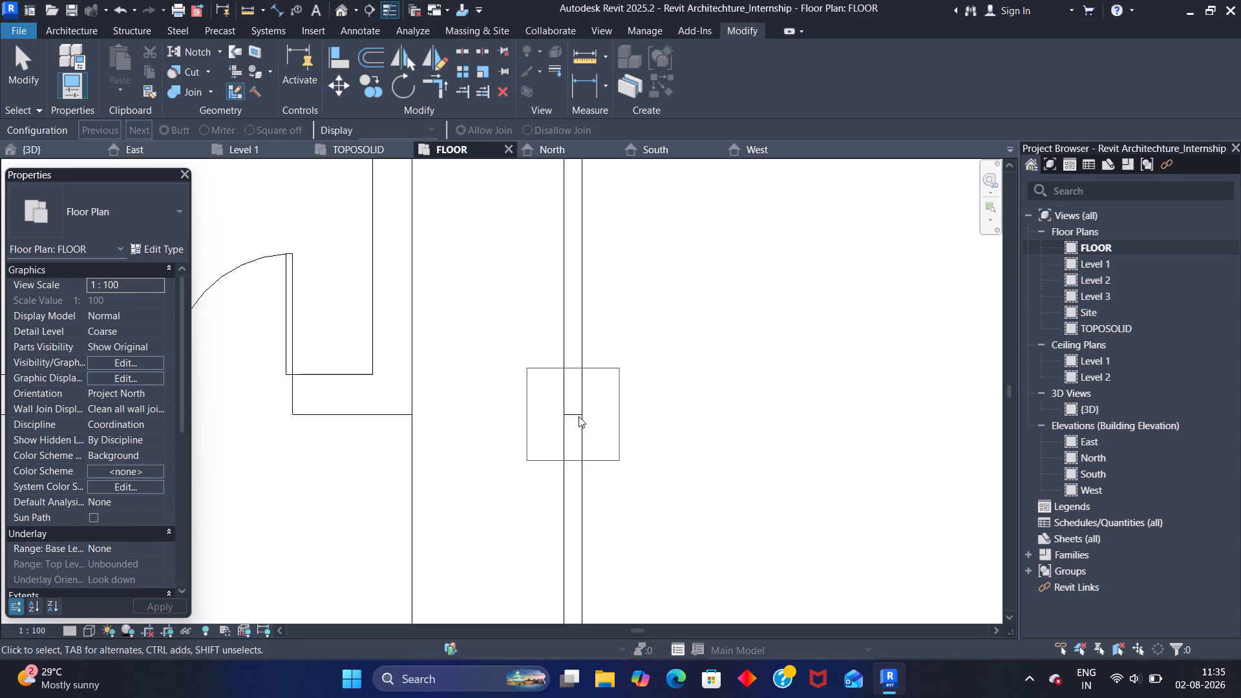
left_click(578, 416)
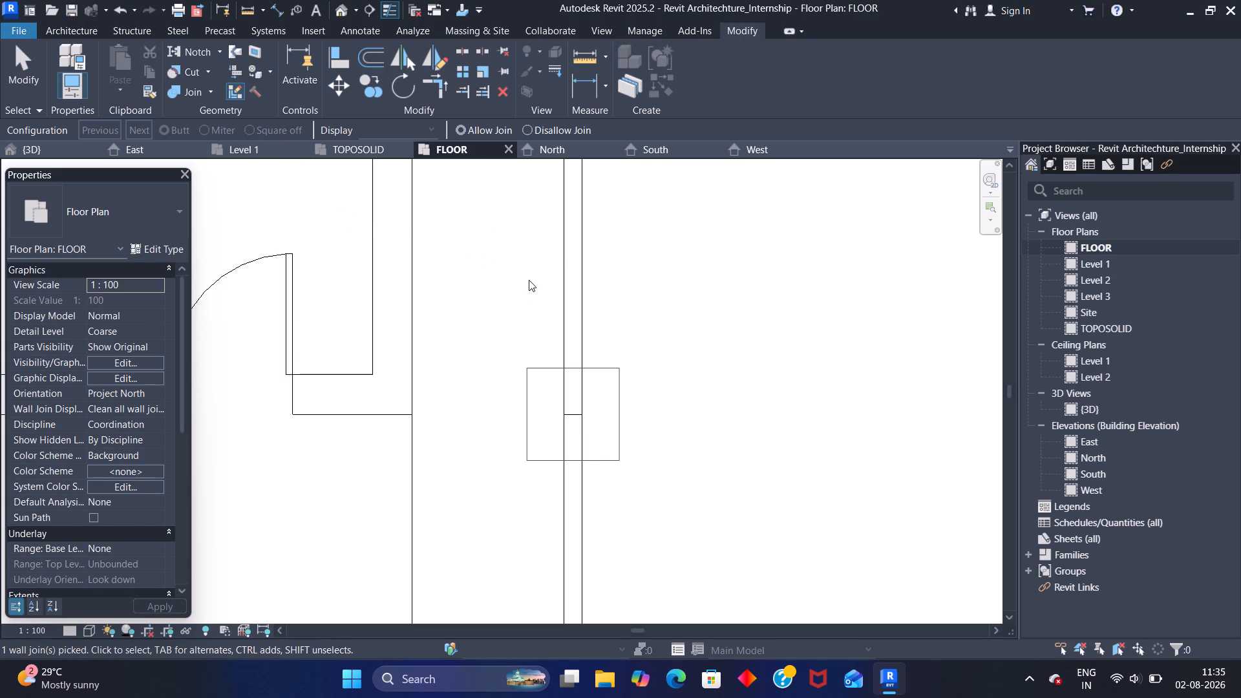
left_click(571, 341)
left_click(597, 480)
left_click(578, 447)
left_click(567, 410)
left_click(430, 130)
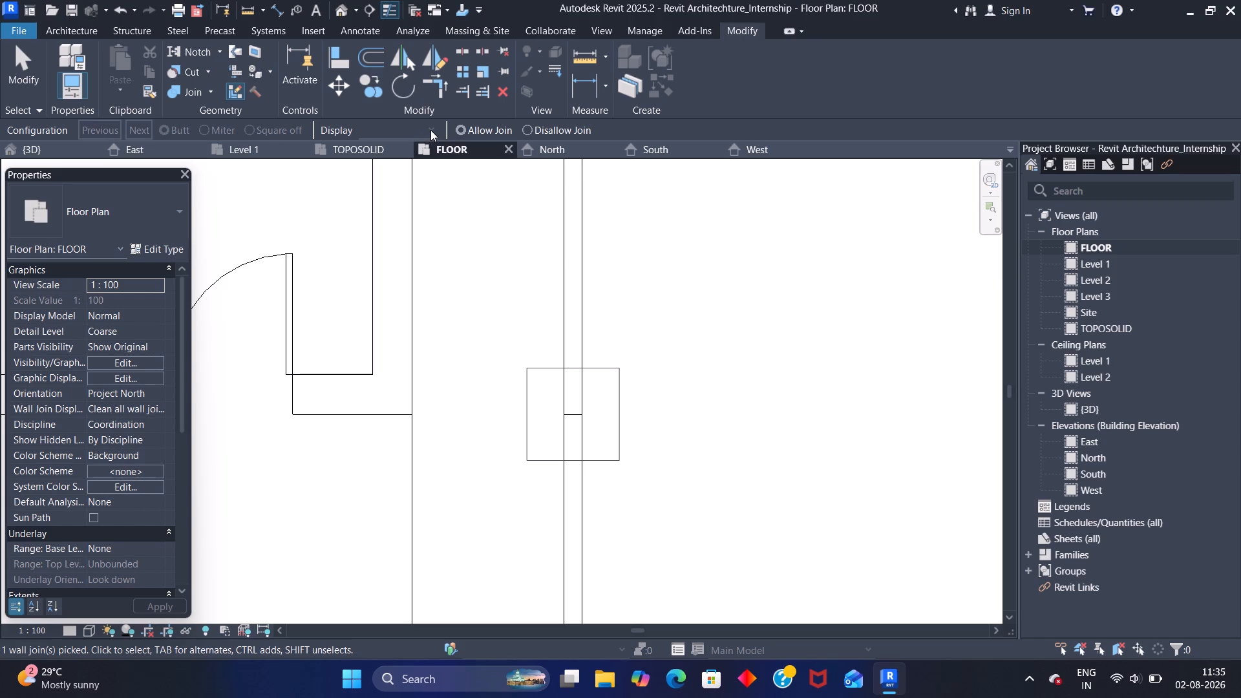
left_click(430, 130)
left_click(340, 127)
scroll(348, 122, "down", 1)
Use Join Geometry with Multiple Join to join the two boundary wall segments opposite the stairs, near the entrance door.
left_click(208, 87)
left_click(216, 118)
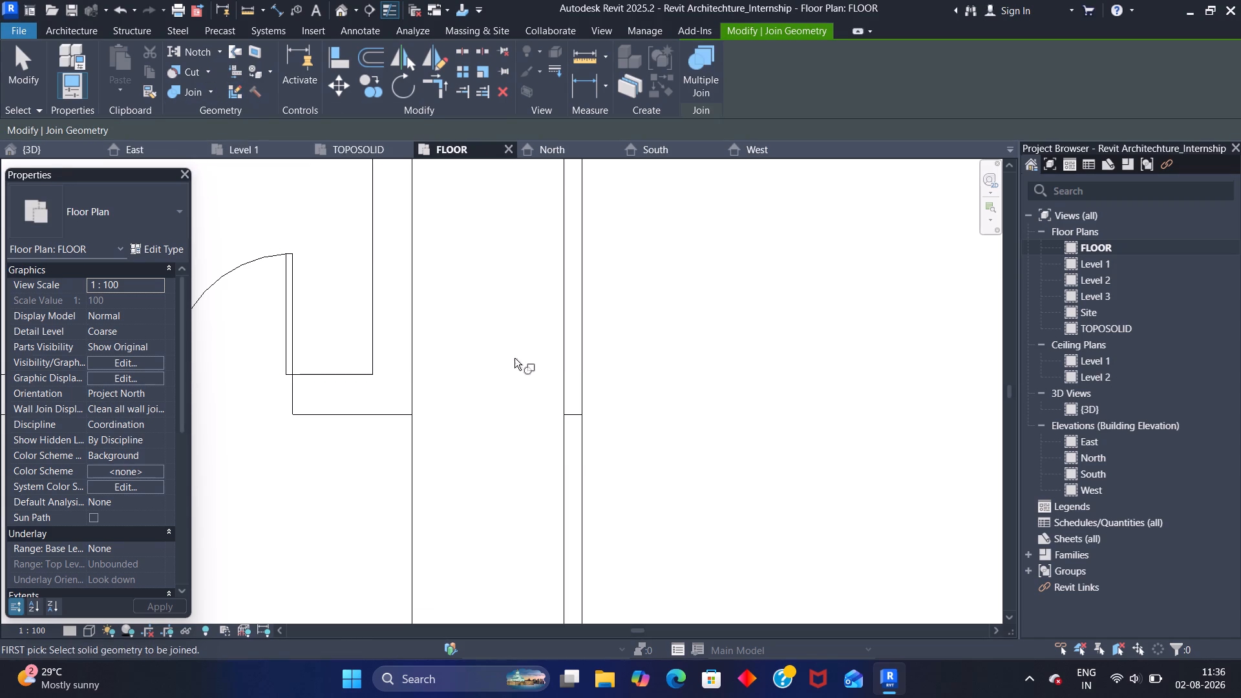
left_click(697, 88)
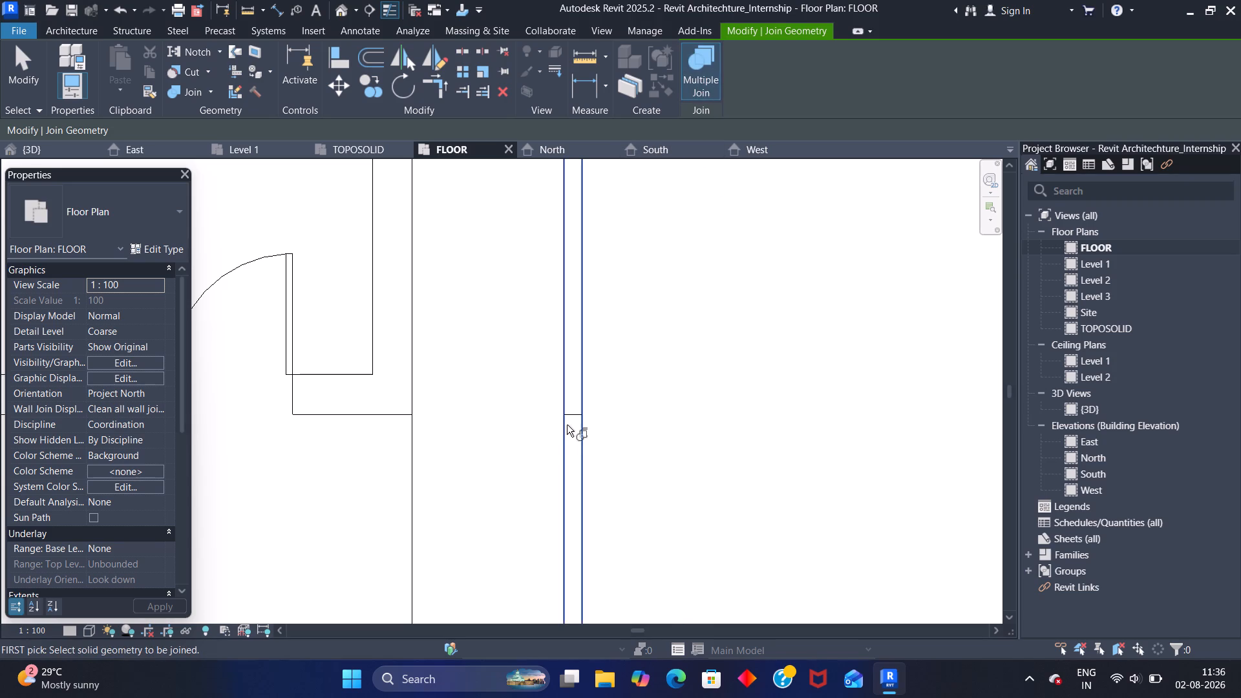
left_click(569, 412)
left_click(571, 402)
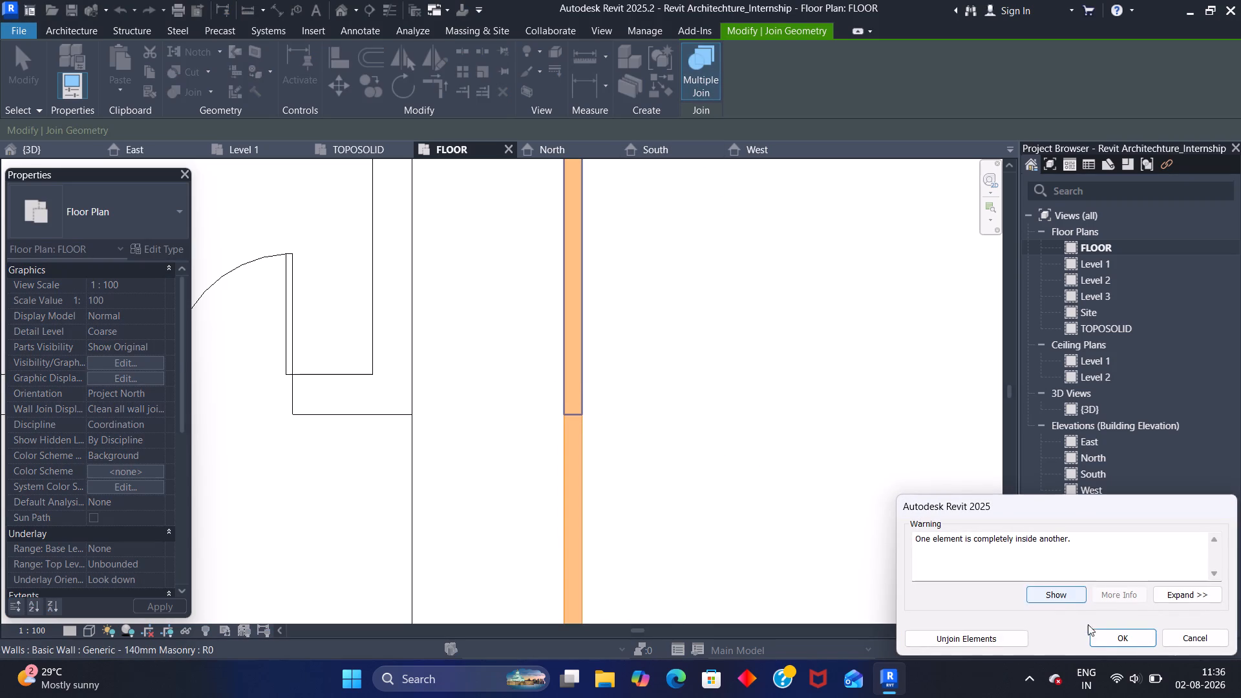
left_click(1112, 641)
With Multiple Join still active, join both staircase-side boundary wall segments near the entrance end to the wall already picked opposite the stairs.
scroll(595, 353, "down", 4)
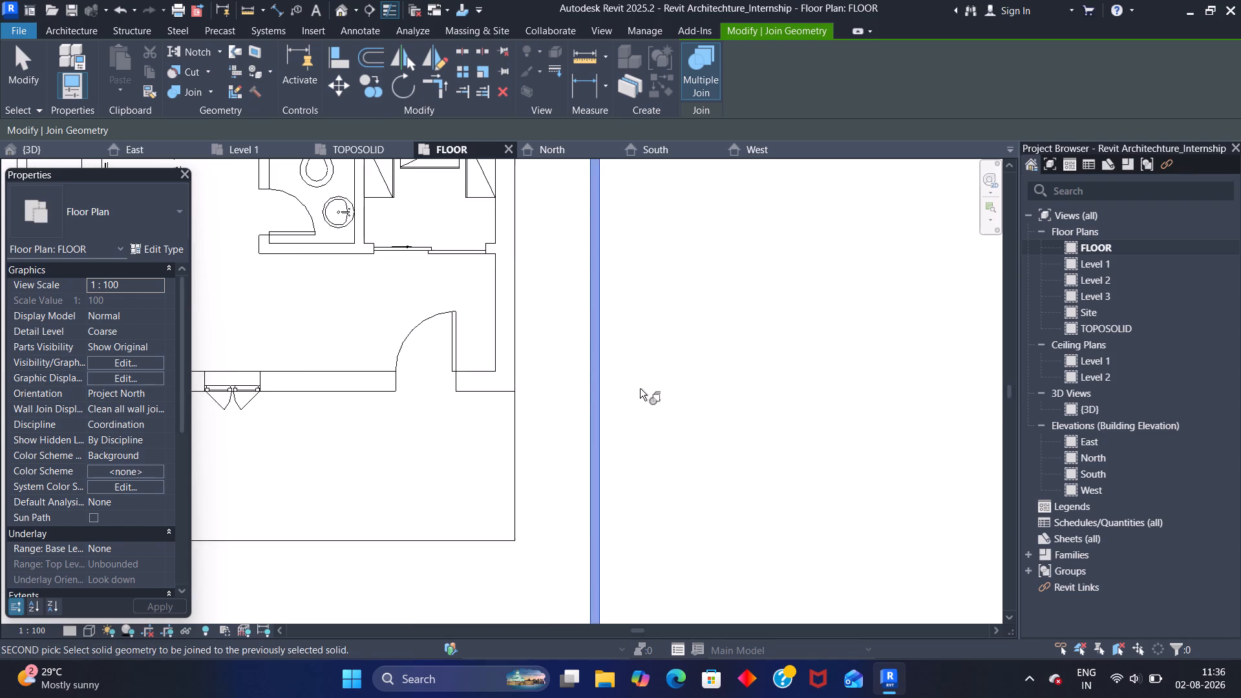
scroll(640, 385, "down", 6)
middle_click_drag(617, 260, 644, 460)
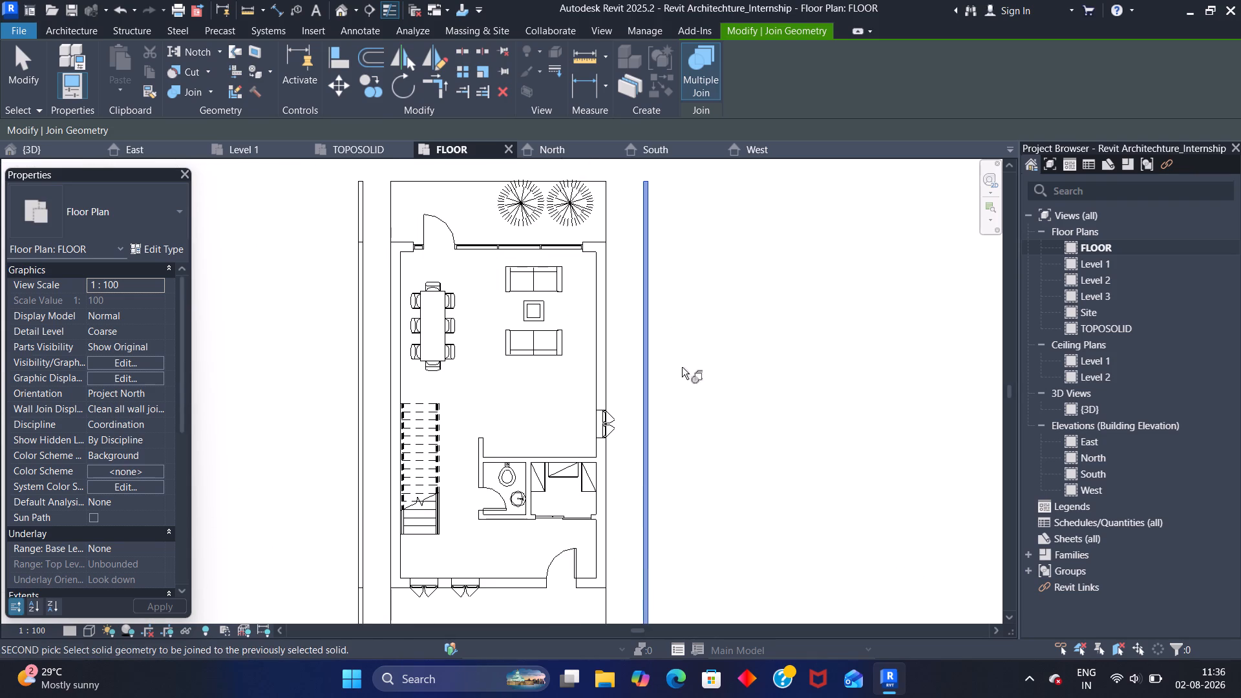
middle_click_drag(690, 436, 753, 310)
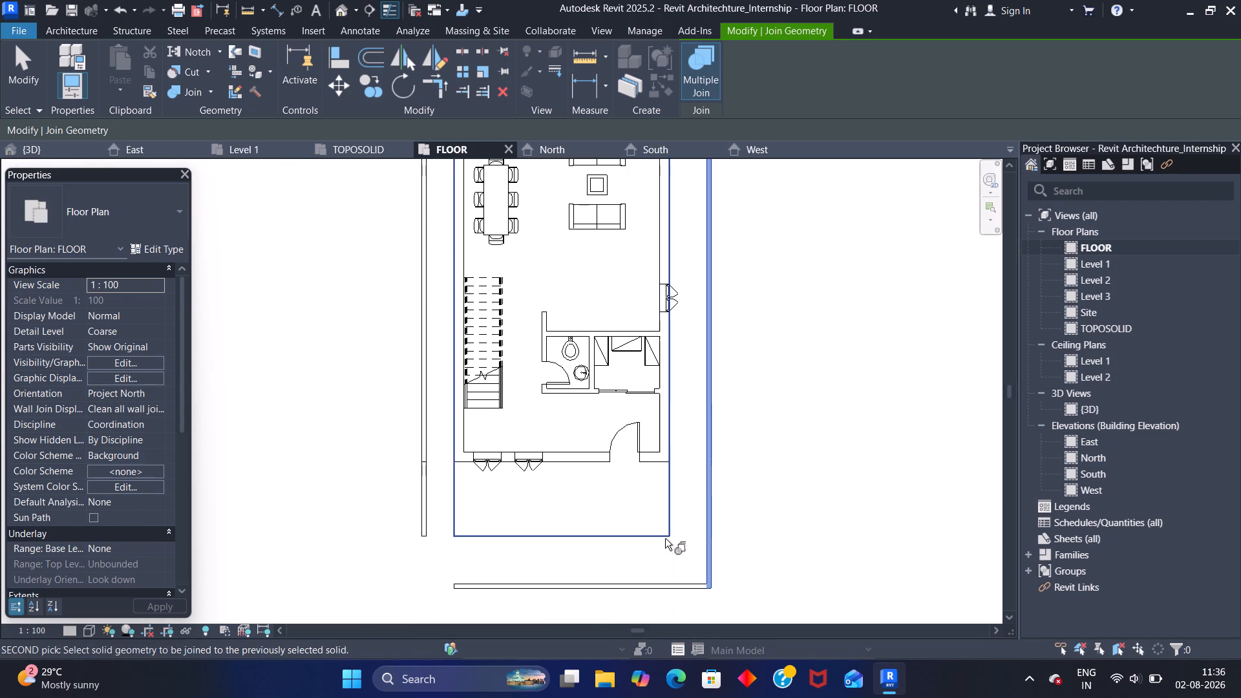
left_click(422, 459)
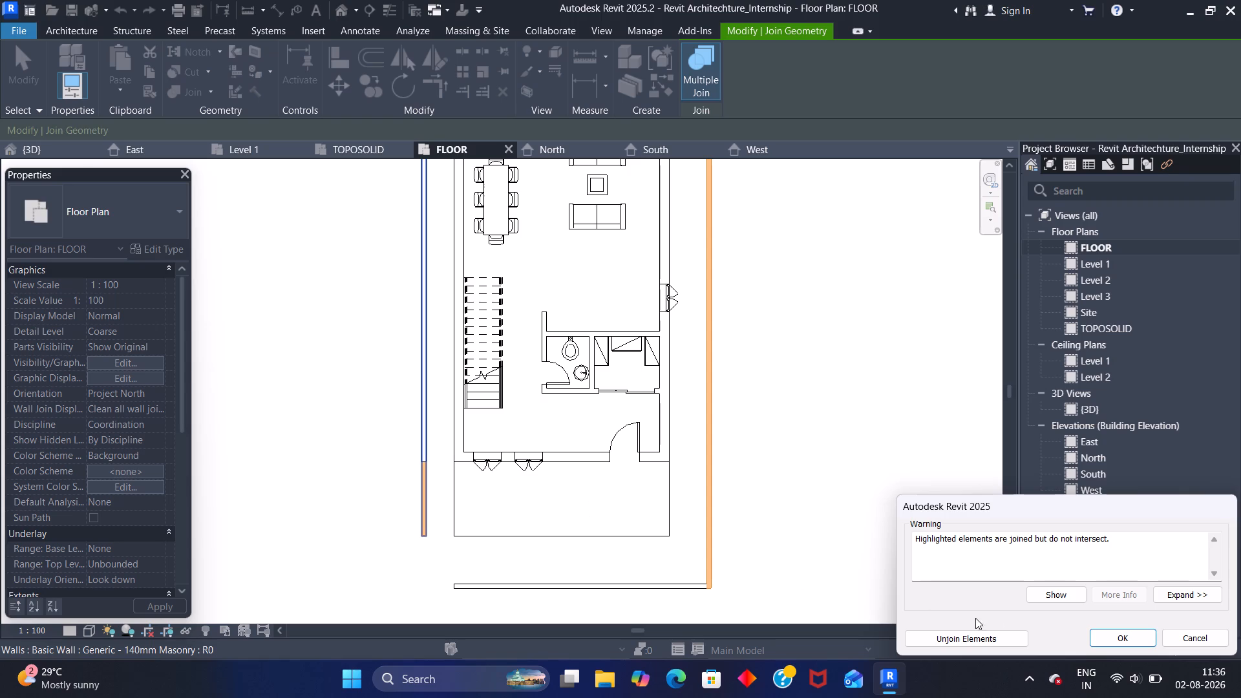
left_click(1122, 643)
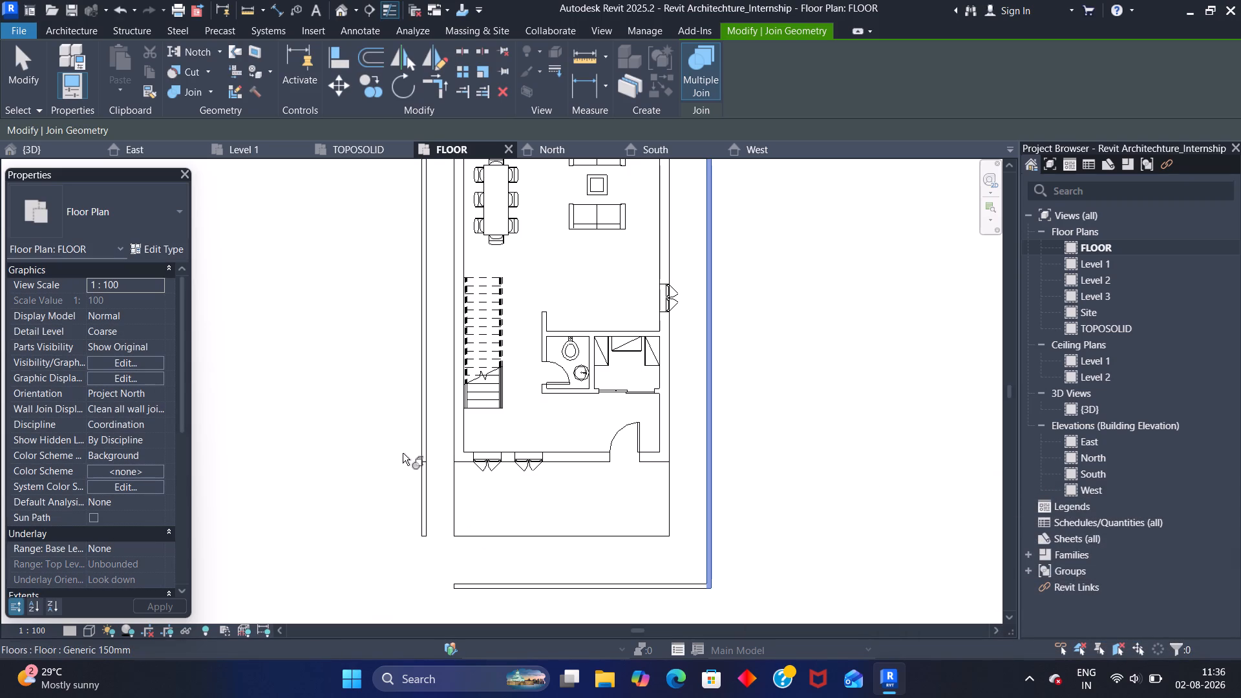
left_click(421, 439)
left_click(423, 461)
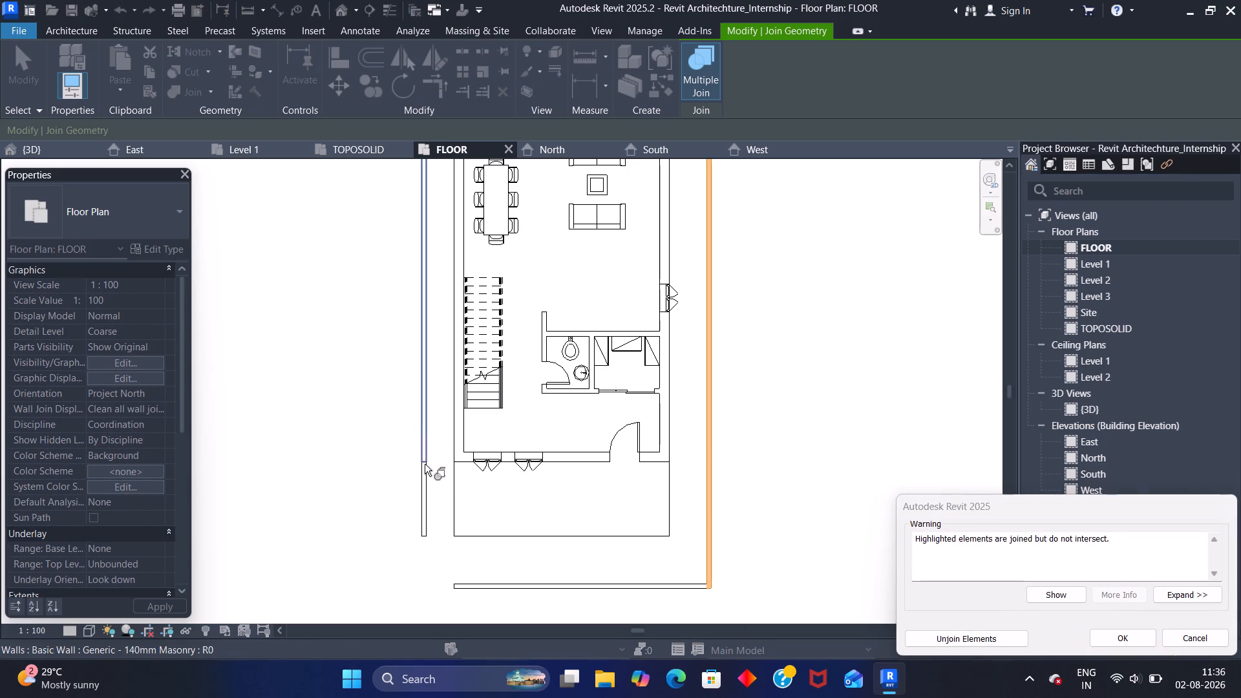
left_click(423, 460)
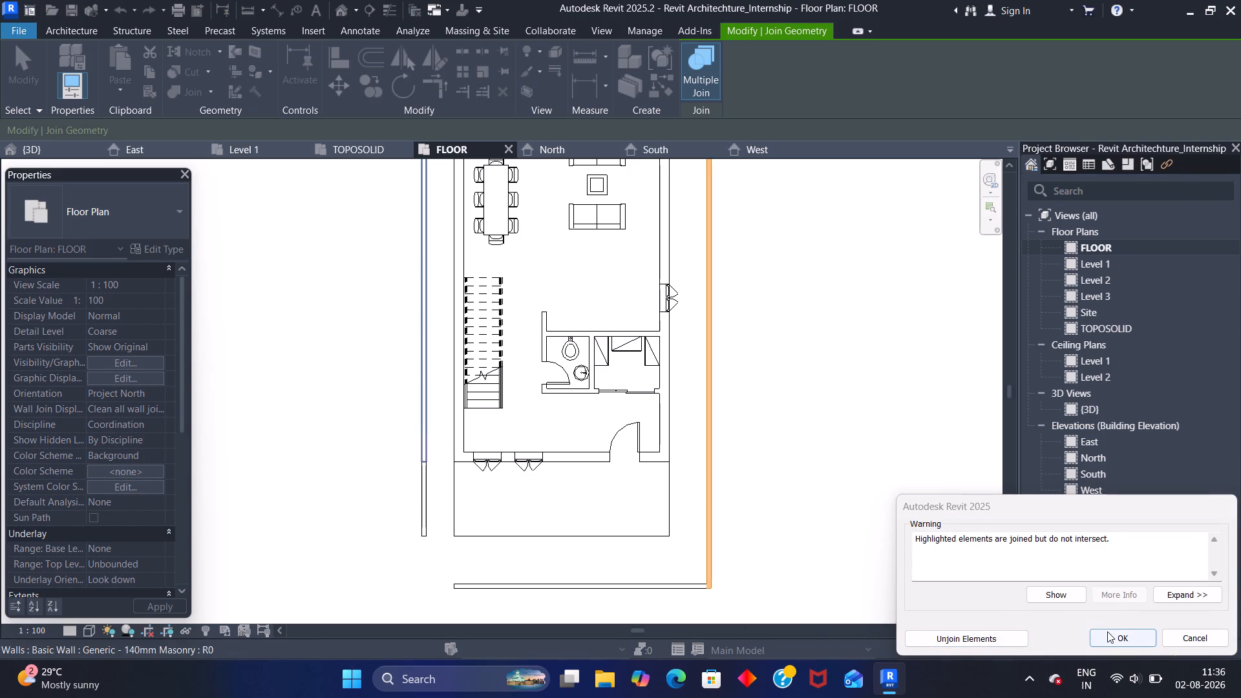
left_click(1107, 636)
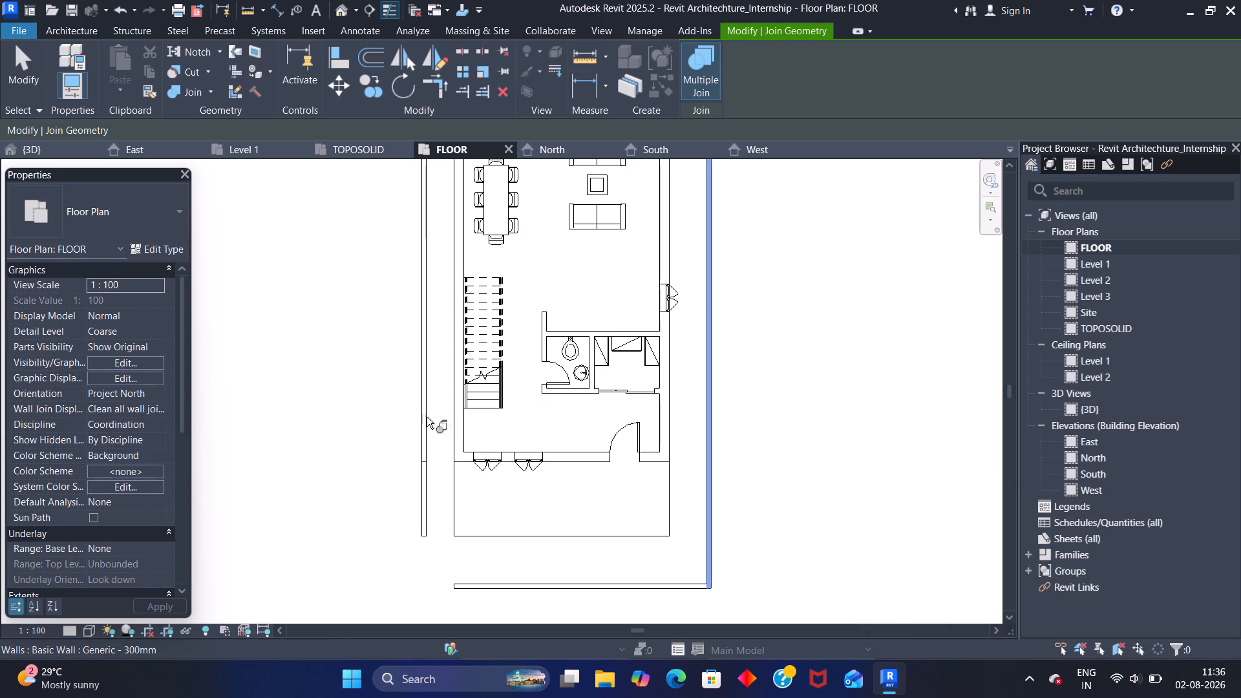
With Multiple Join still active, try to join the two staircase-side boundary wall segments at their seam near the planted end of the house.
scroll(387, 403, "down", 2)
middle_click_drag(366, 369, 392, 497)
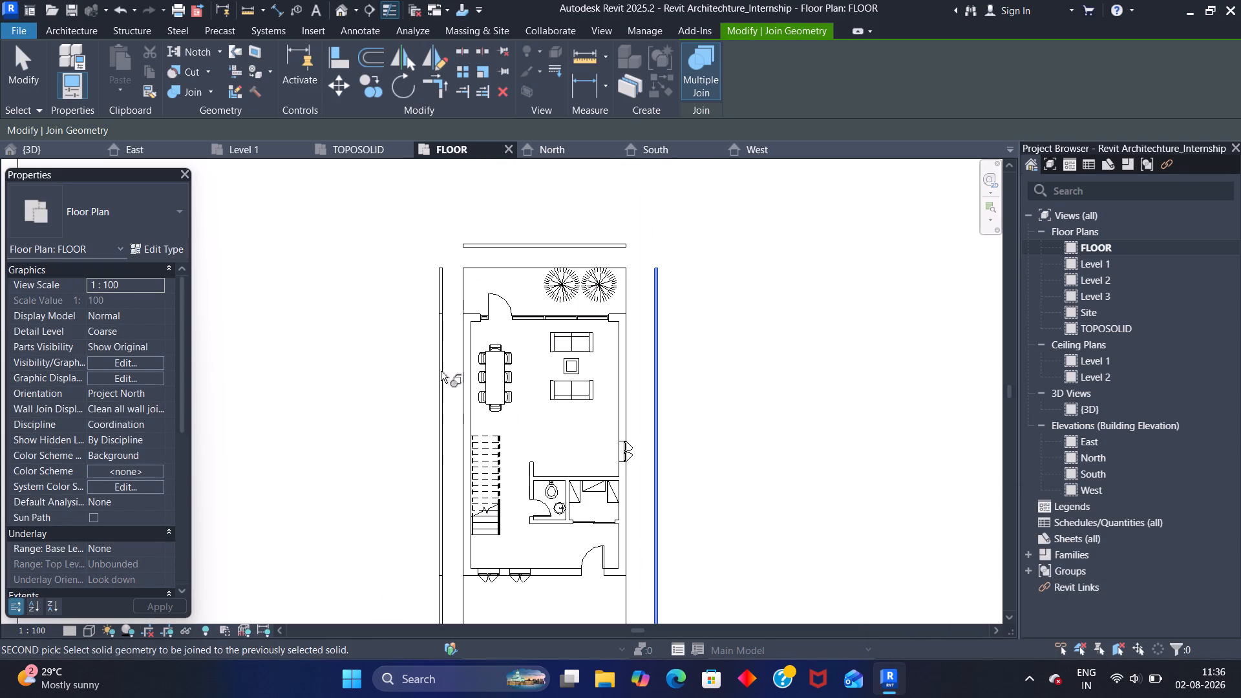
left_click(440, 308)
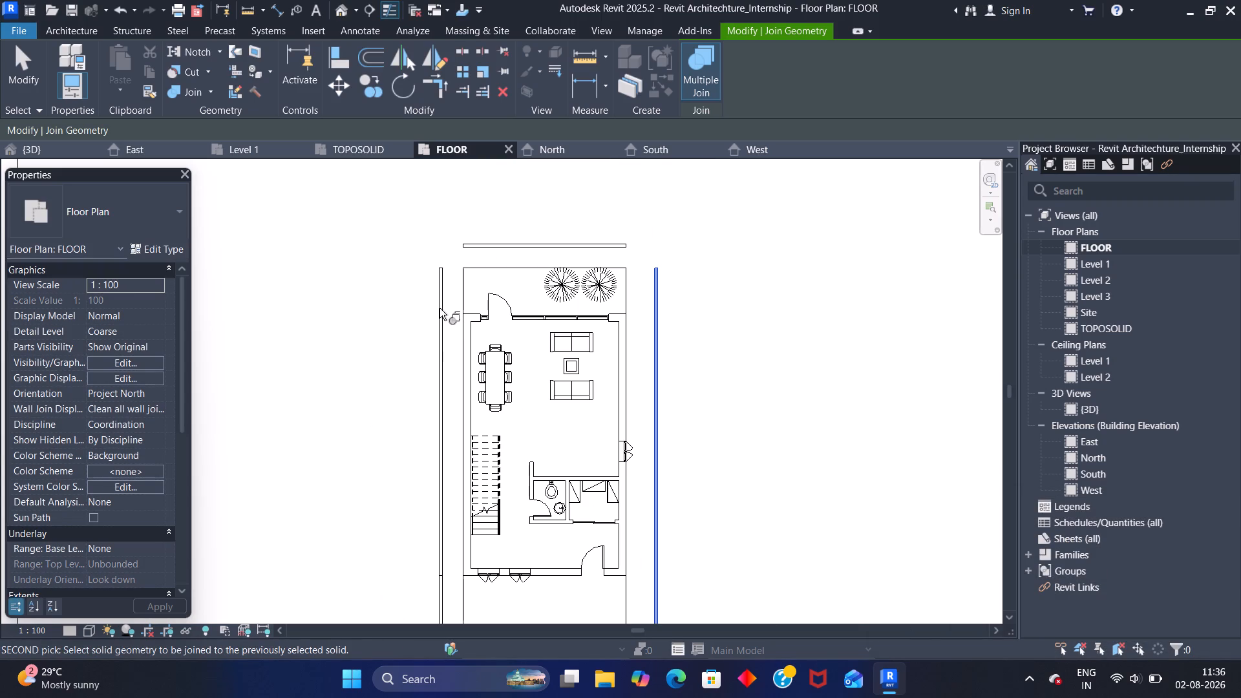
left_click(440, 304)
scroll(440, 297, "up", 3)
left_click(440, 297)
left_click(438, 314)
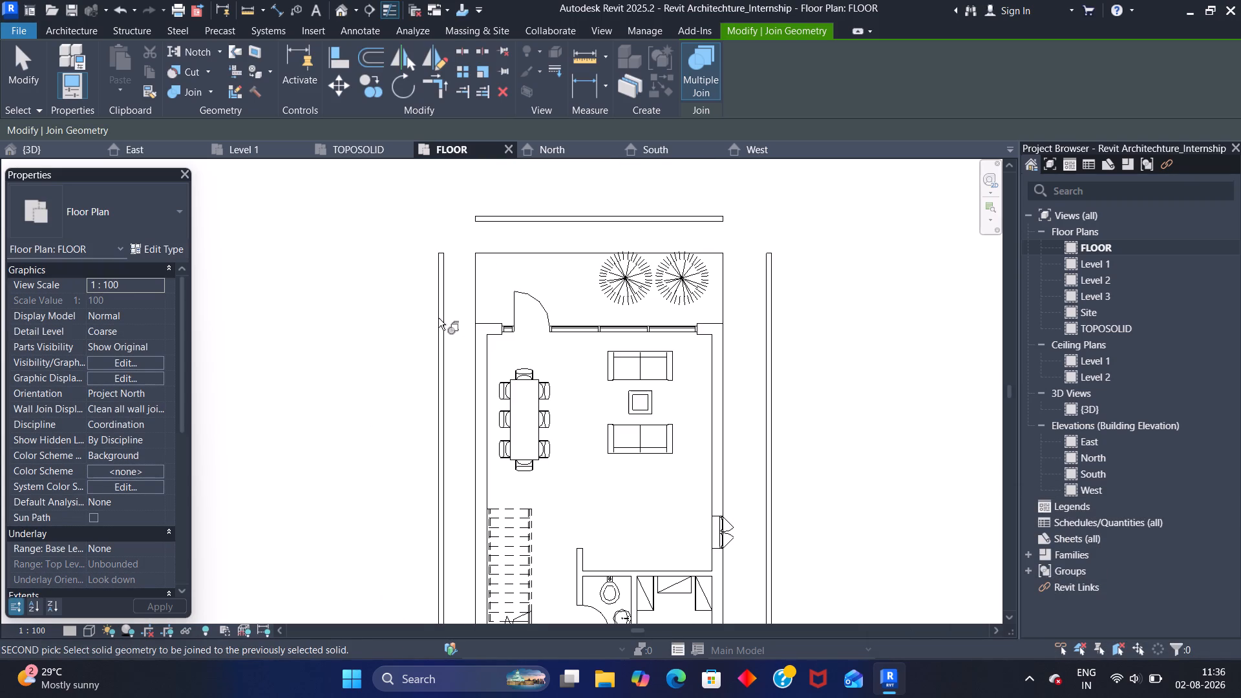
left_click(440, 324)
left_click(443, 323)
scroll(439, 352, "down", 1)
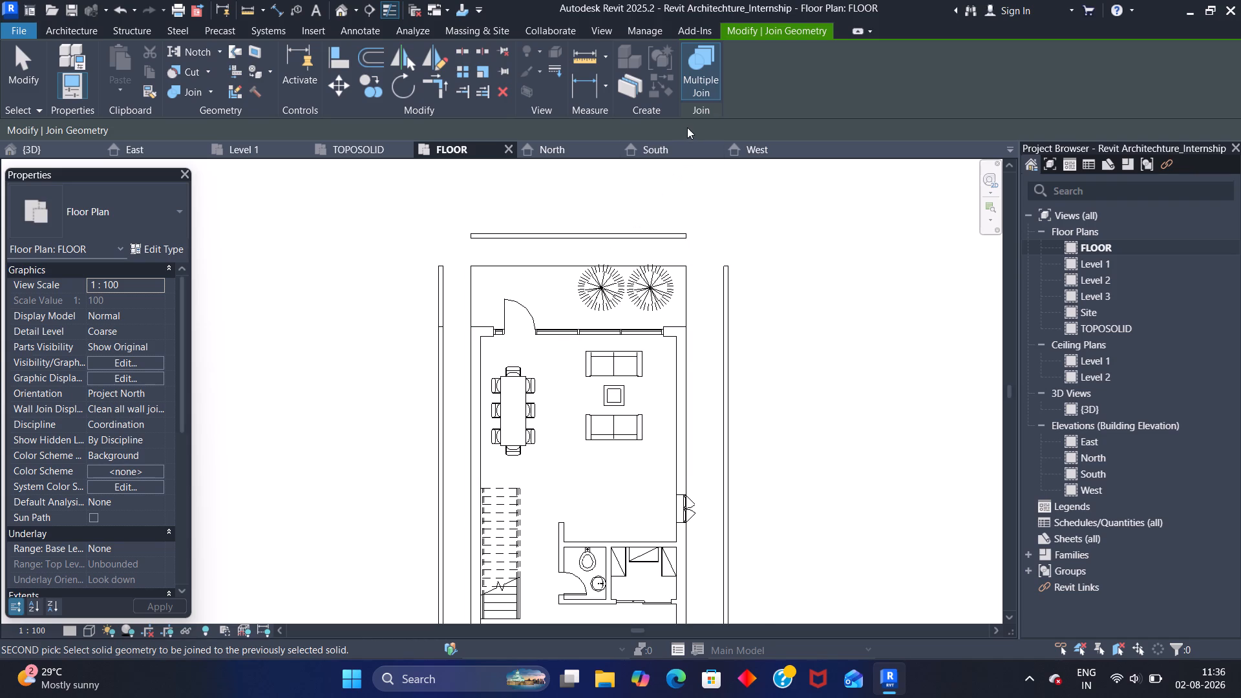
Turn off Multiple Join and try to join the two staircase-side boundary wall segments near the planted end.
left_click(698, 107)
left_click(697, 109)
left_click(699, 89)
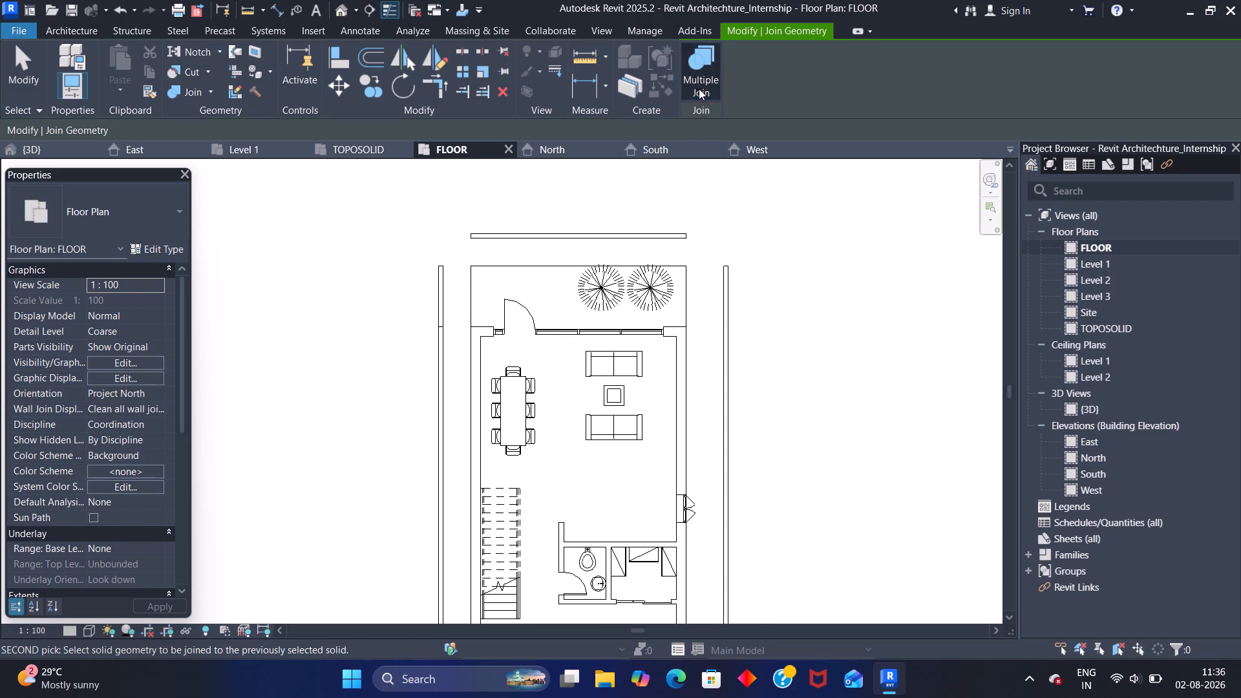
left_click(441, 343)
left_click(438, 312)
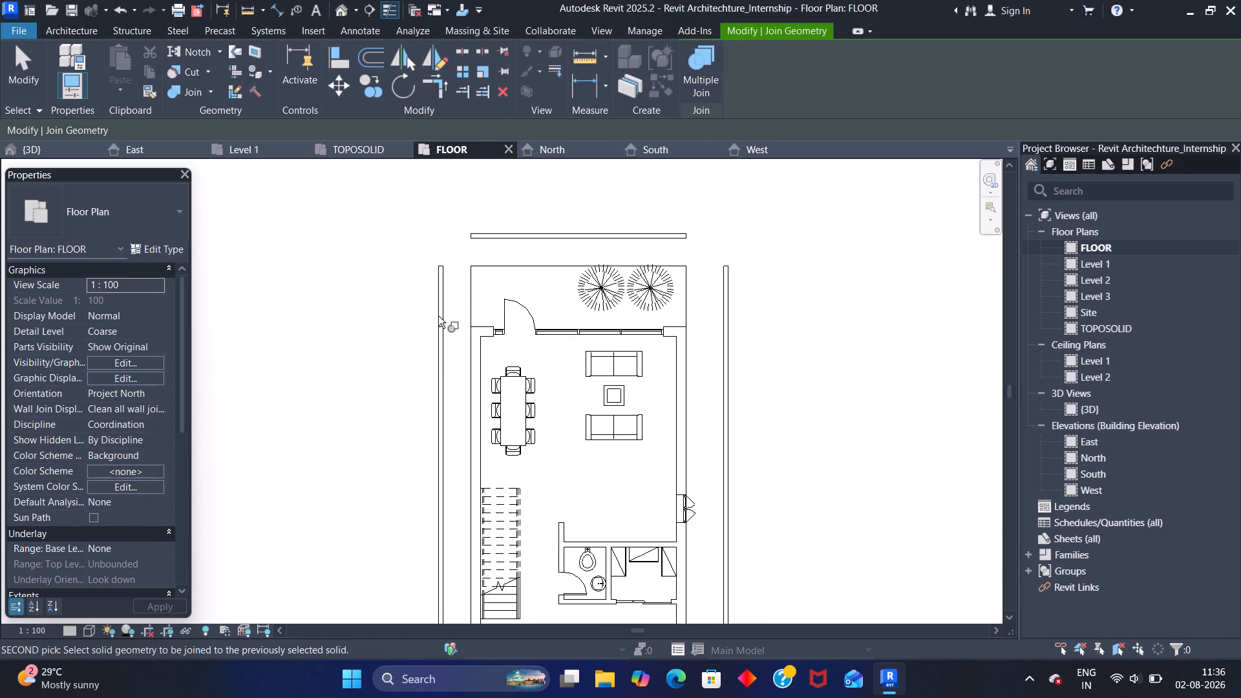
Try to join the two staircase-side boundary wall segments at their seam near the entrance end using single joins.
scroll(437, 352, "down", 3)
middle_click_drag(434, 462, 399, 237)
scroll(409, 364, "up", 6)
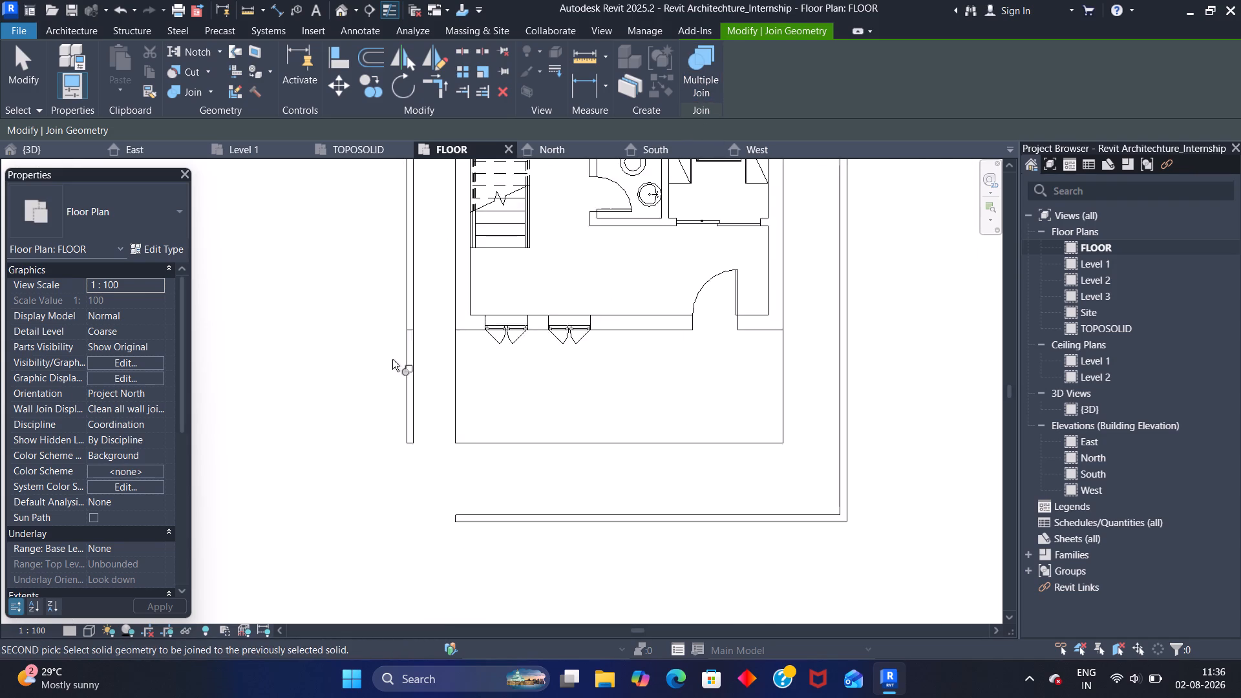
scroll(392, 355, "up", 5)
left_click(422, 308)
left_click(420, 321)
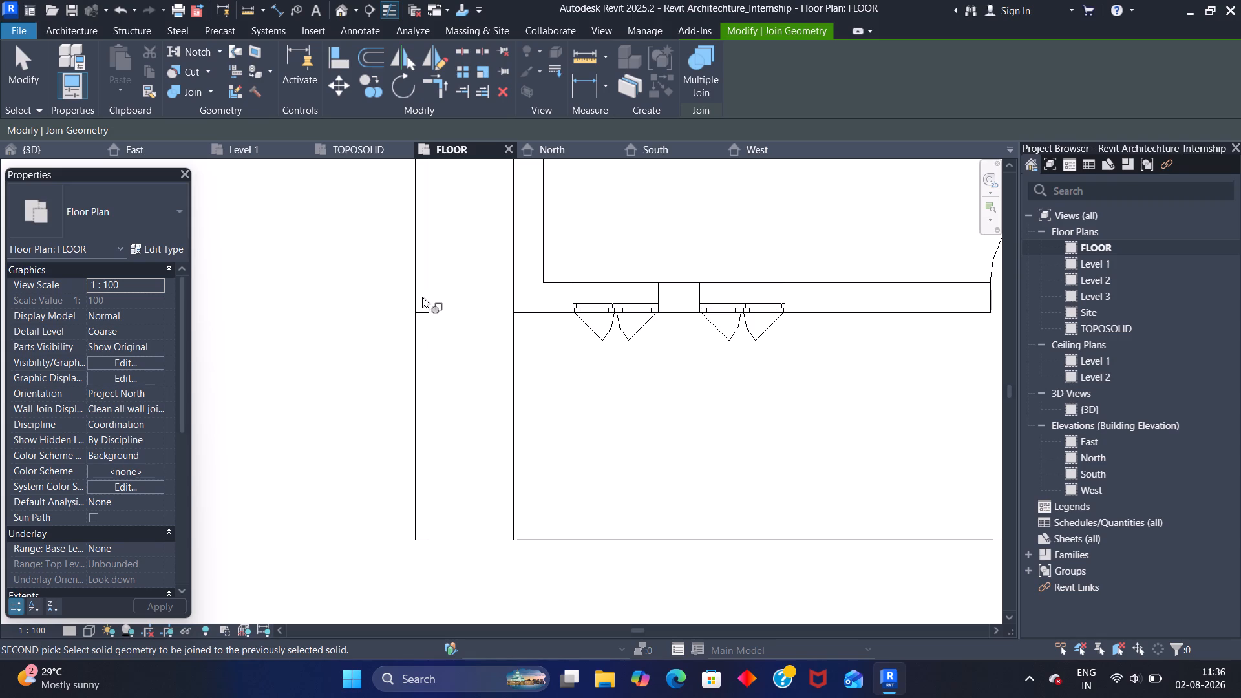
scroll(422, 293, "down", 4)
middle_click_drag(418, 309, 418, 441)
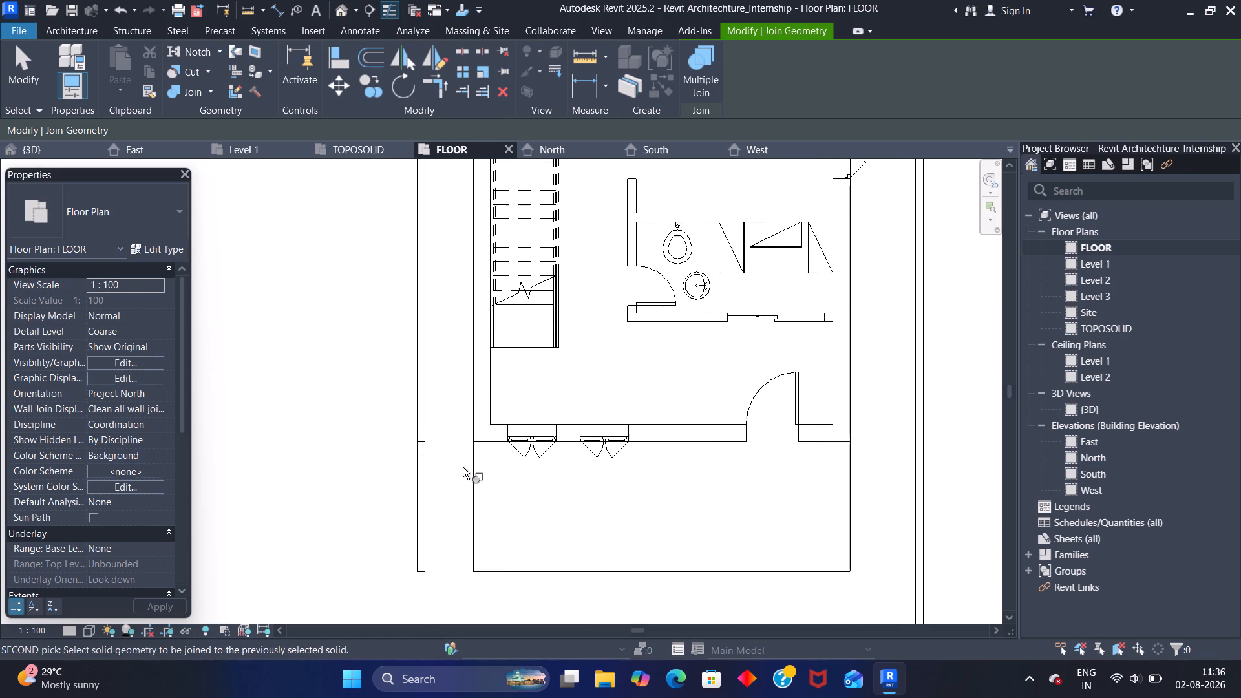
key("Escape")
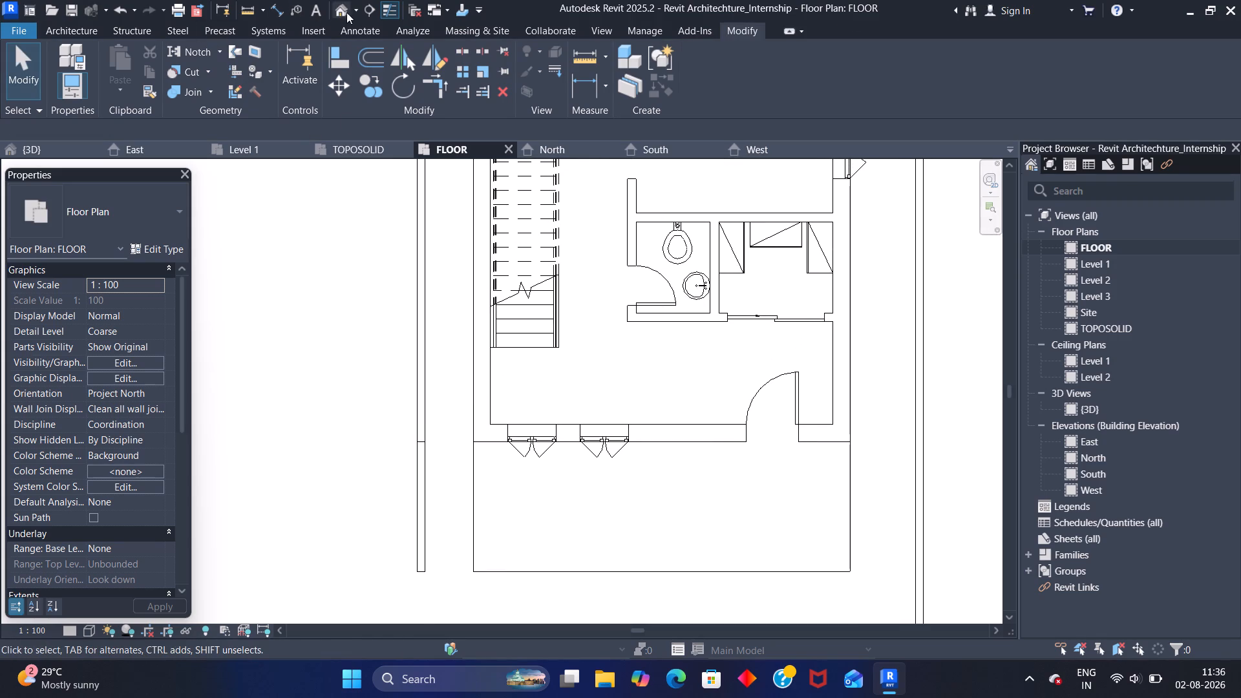
Examine the seam between the staircase-side boundary wall segments in the 3D view, checking which wall the end portion belongs to.
left_click(345, 6)
scroll(594, 407, "down", 2)
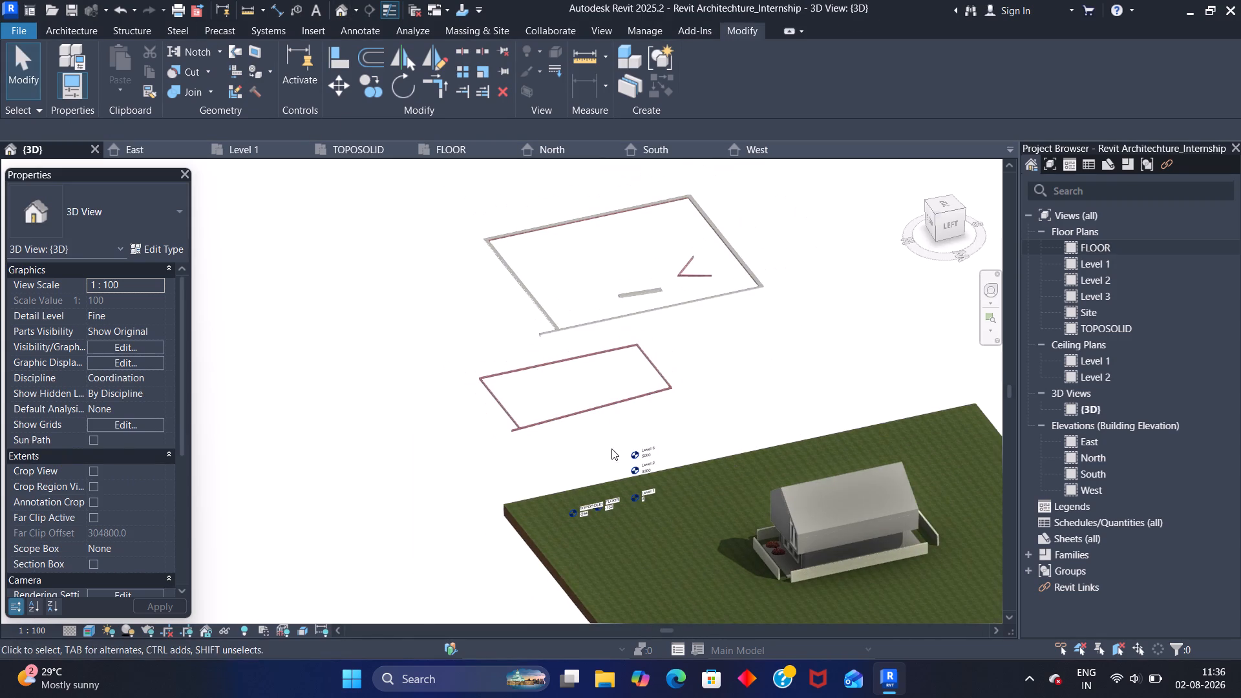
middle_click_drag(604, 442, 376, 242)
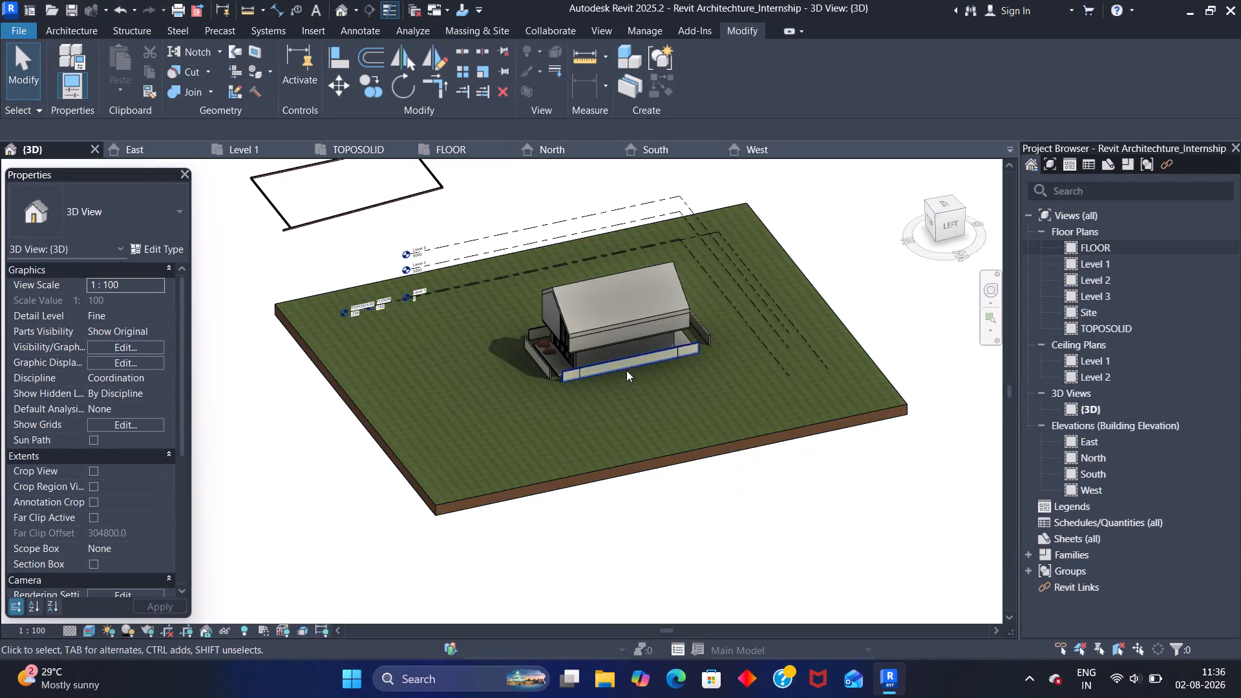
scroll(628, 367, "up", 5)
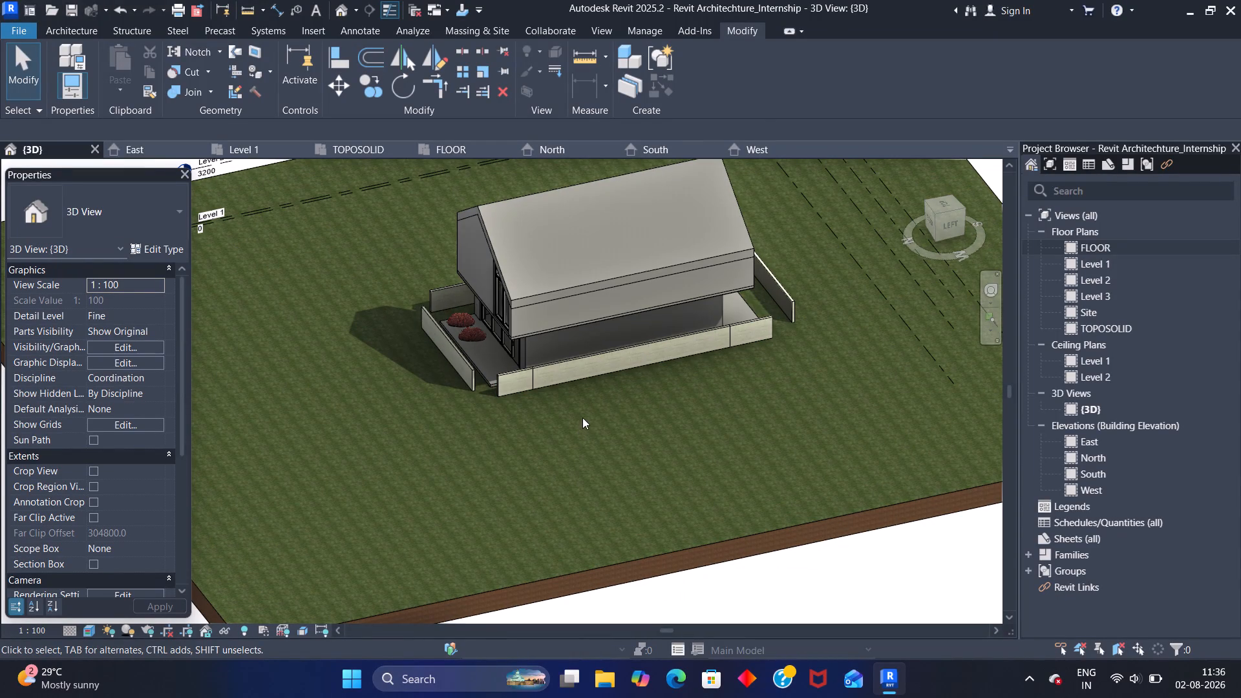
middle_click_drag(600, 402, 575, 361, "ctrl")
scroll(600, 402, "up", 1, "ctrl")
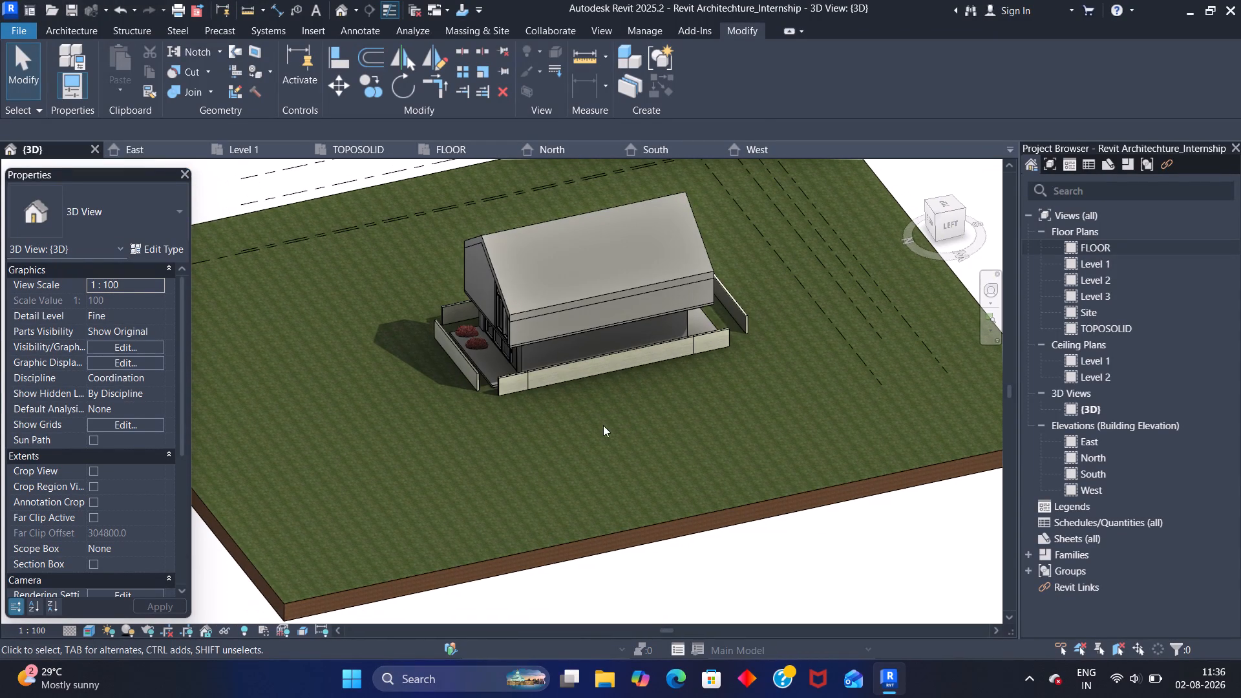
scroll(603, 431, "up", 4)
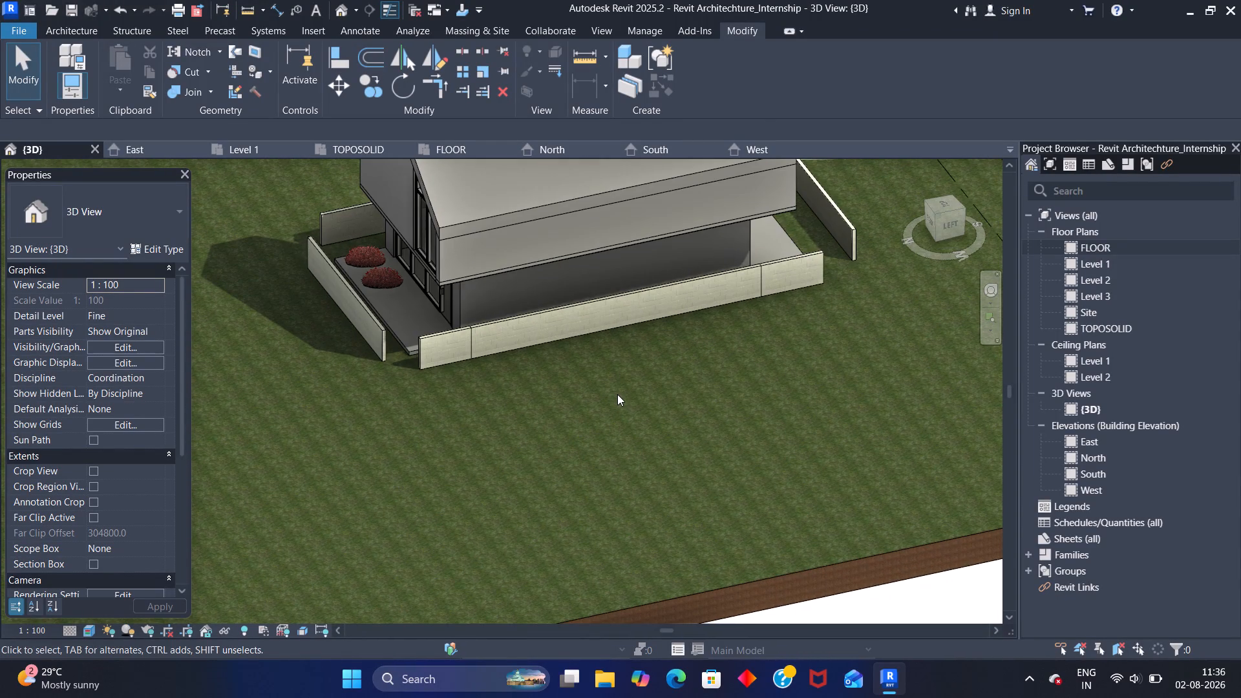
middle_click_drag(618, 395, 531, 368, "shift")
middle_click_drag(642, 359, 641, 362)
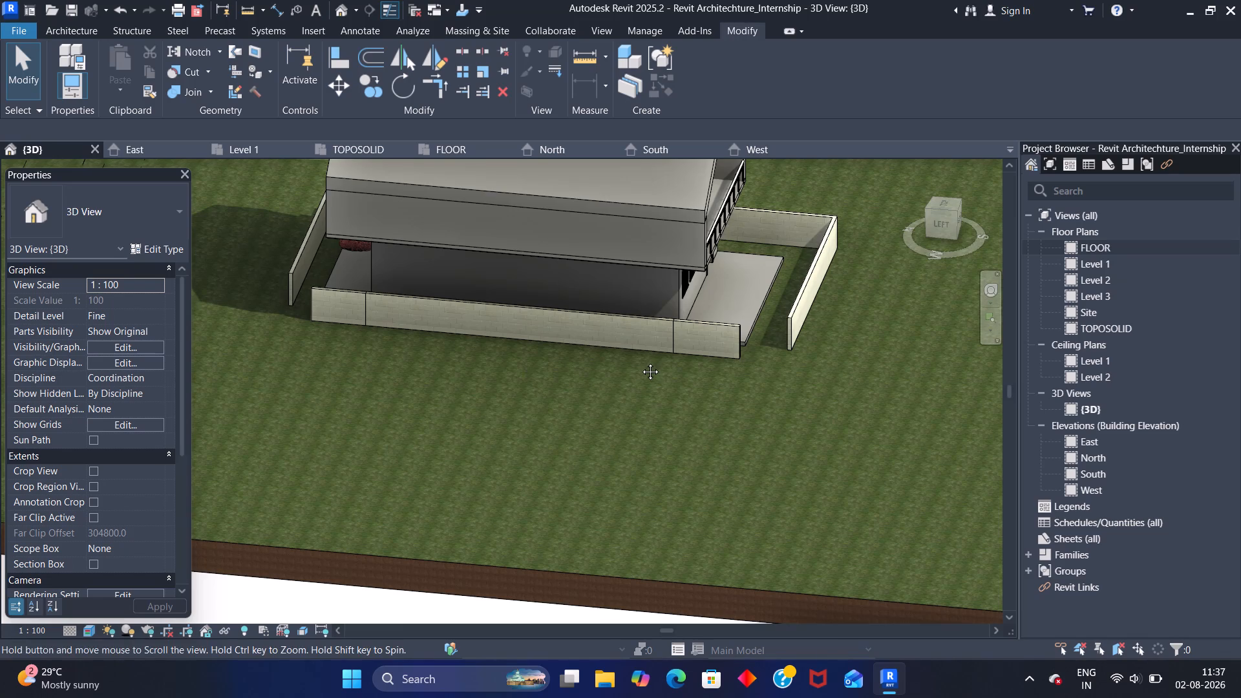
middle_click_drag(641, 362, 620, 410)
scroll(632, 399, "up", 8)
scroll(675, 349, "up", 4)
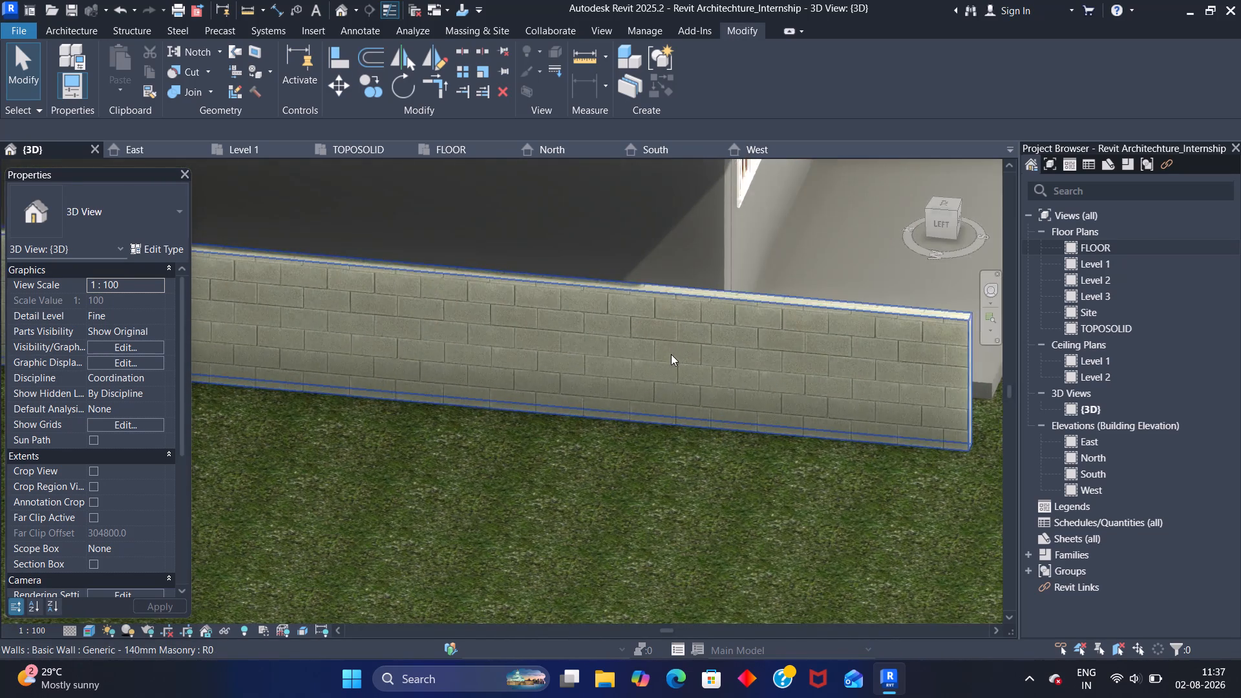
scroll(671, 354, "up", 5)
scroll(679, 335, "down", 2)
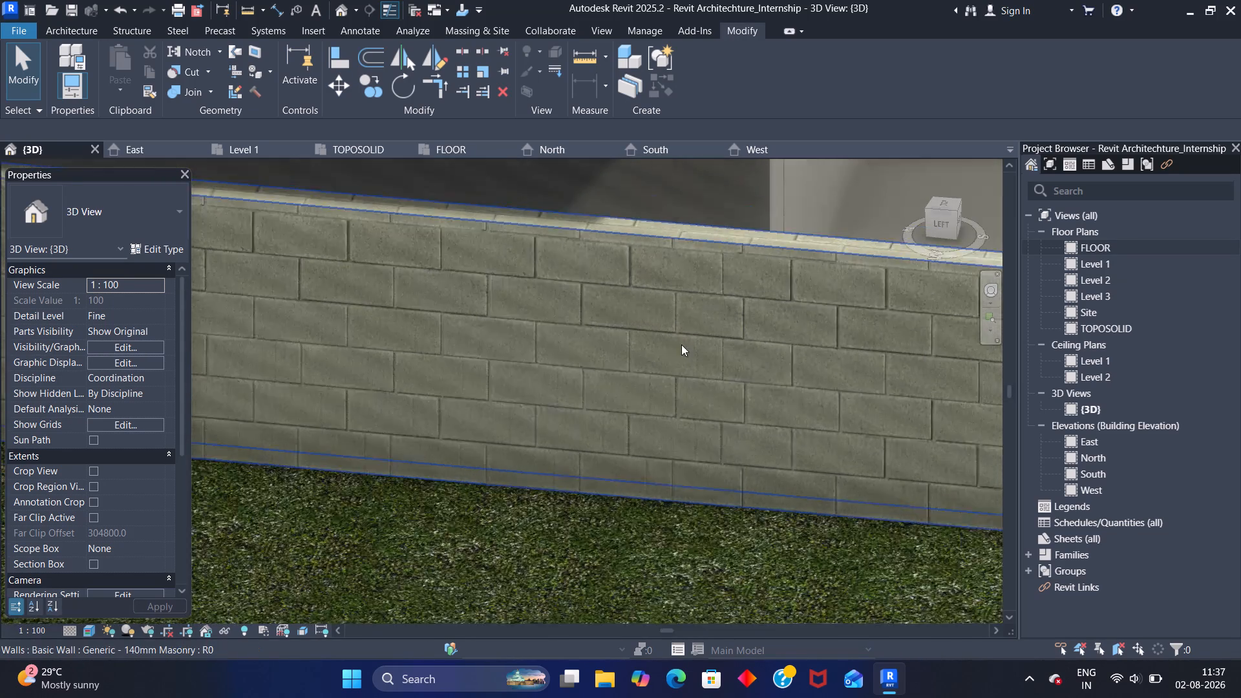
scroll(681, 344, "down", 5)
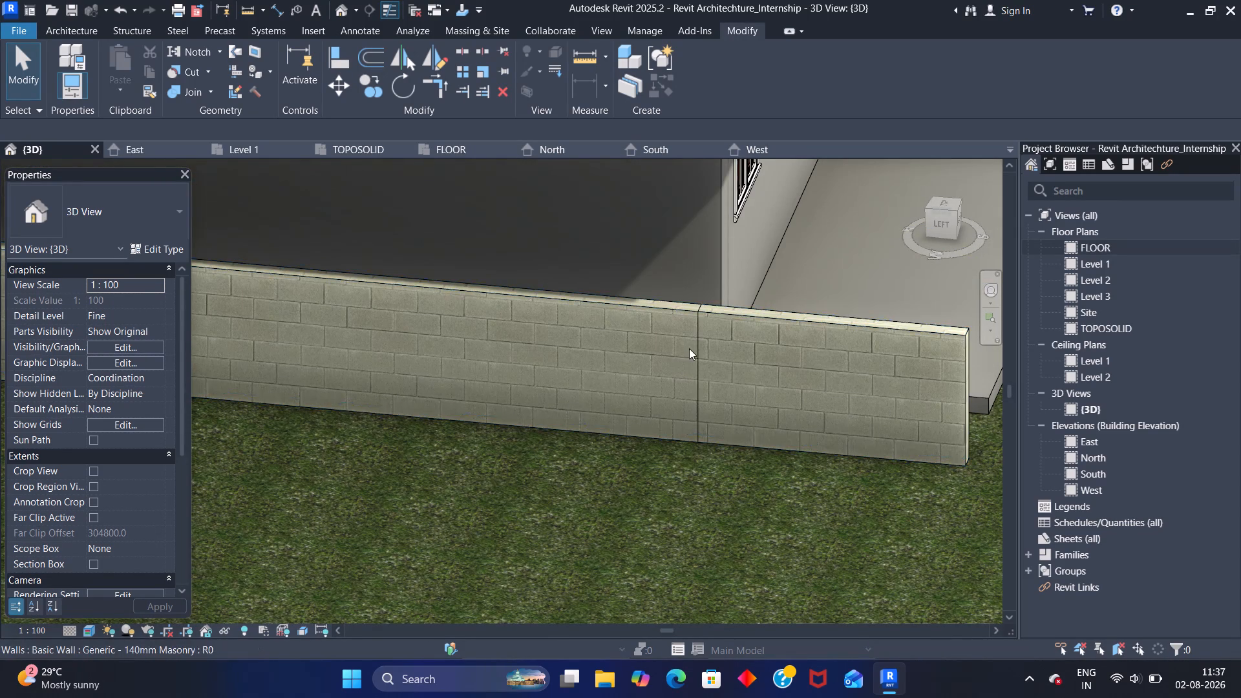
left_click(695, 345)
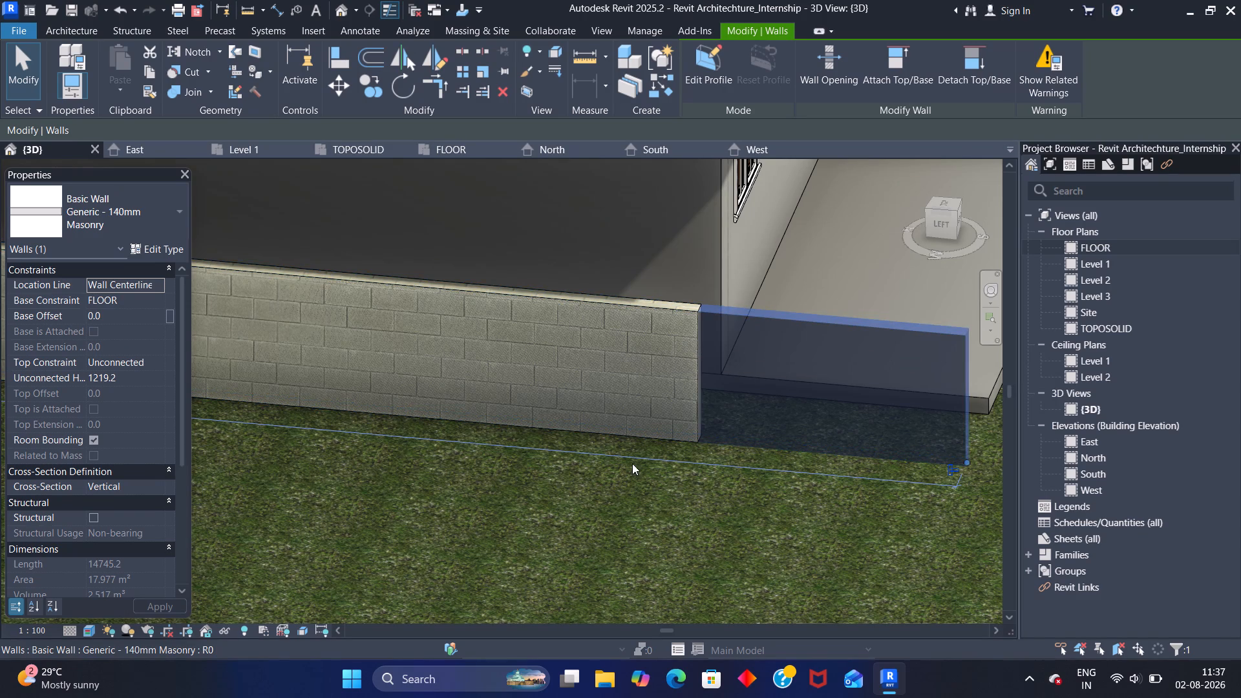
key("Escape")
Use Trim/Extend to Corner to connect the staircase-side boundary wall with the front boundary wall at the entrance corner.
scroll(637, 487, "down", 2)
middle_click_drag(644, 486, 355, 522)
scroll(555, 548, "down", 1)
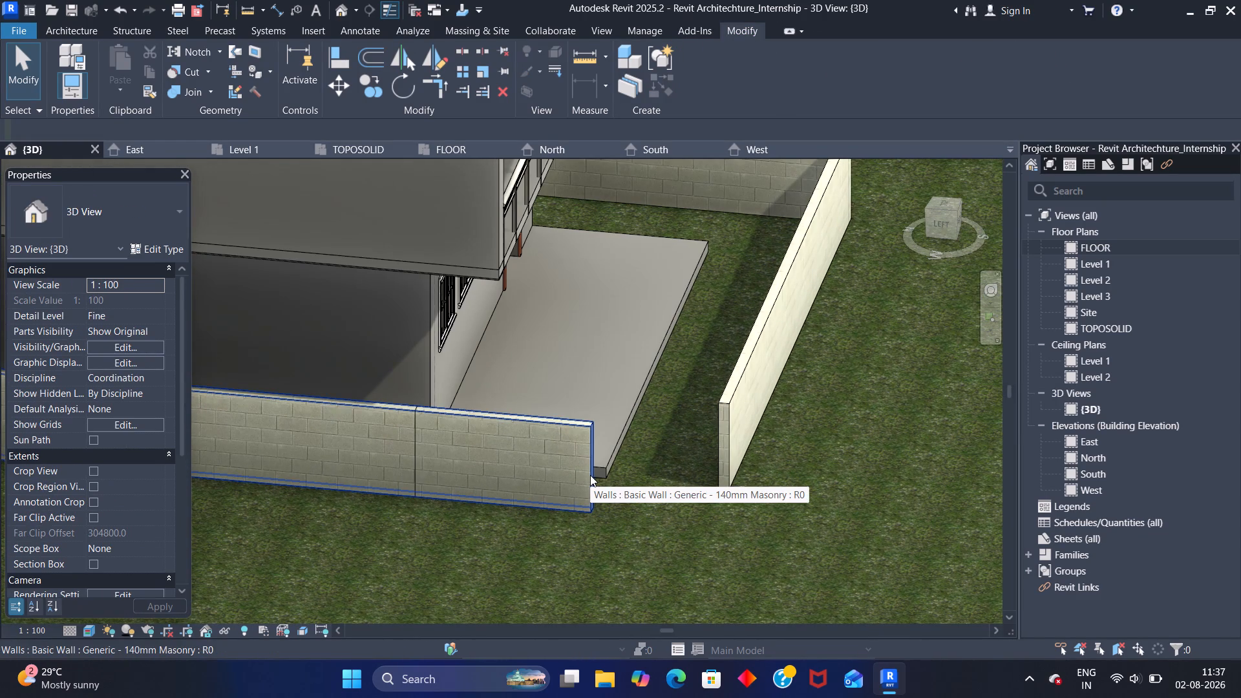
left_click(440, 87)
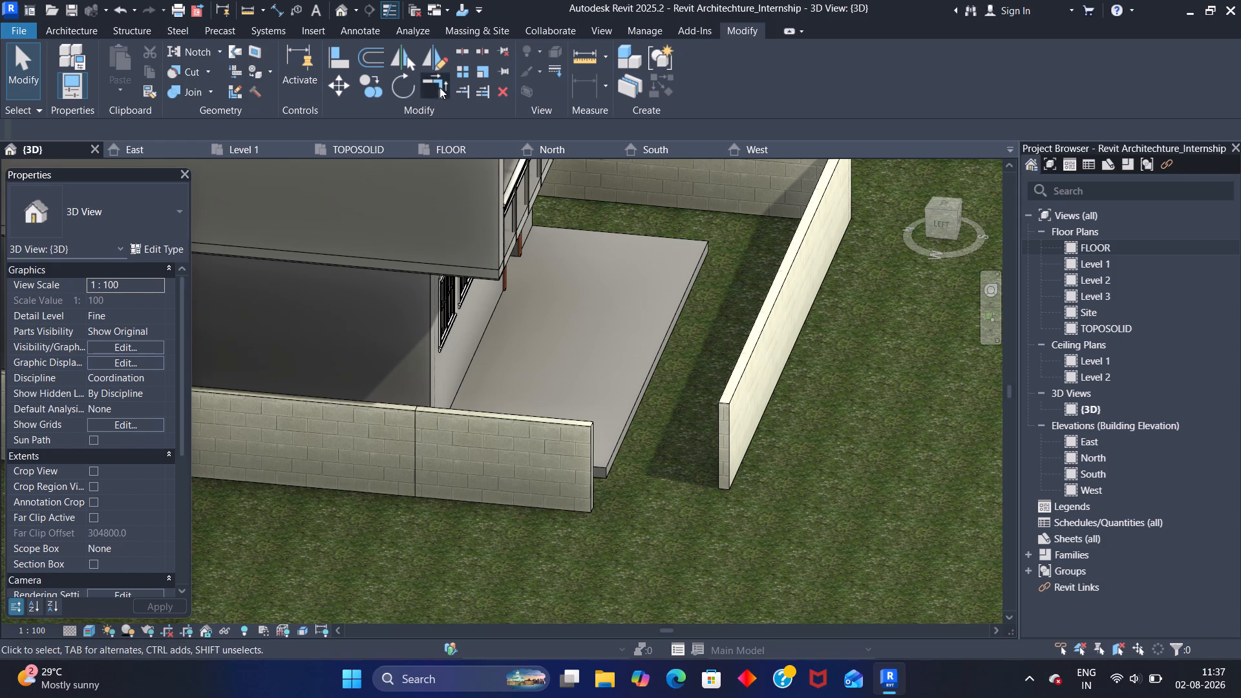
left_click(591, 452)
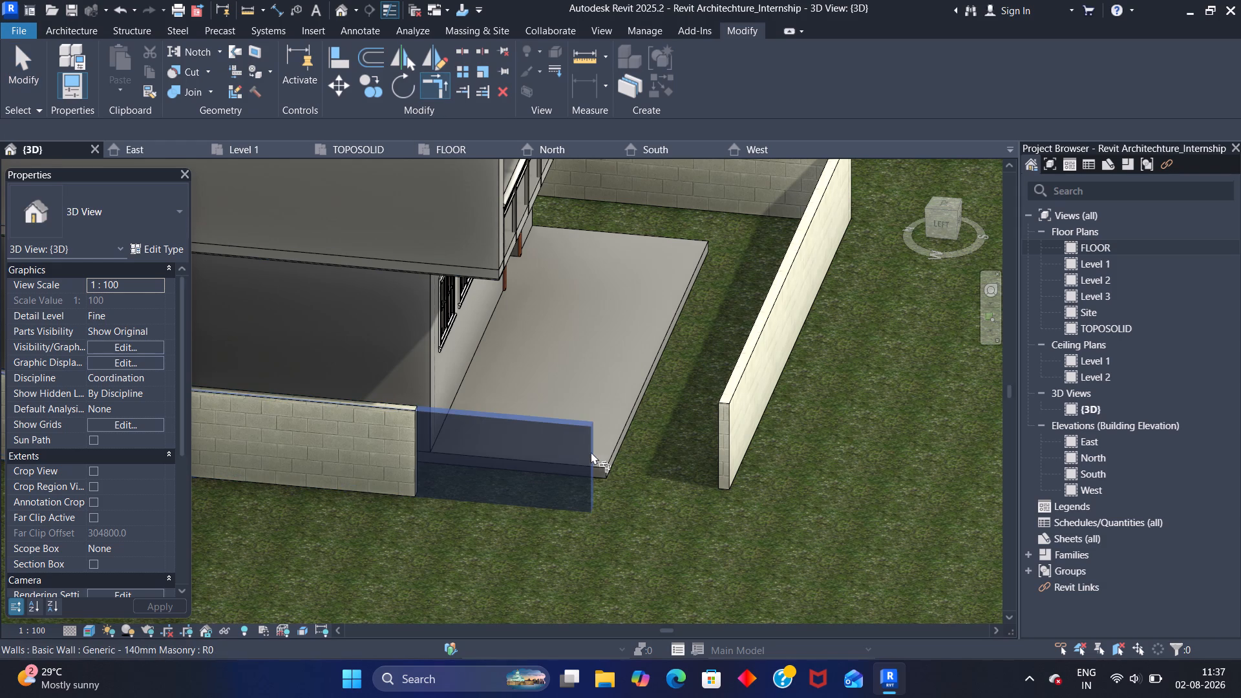
left_click(723, 436)
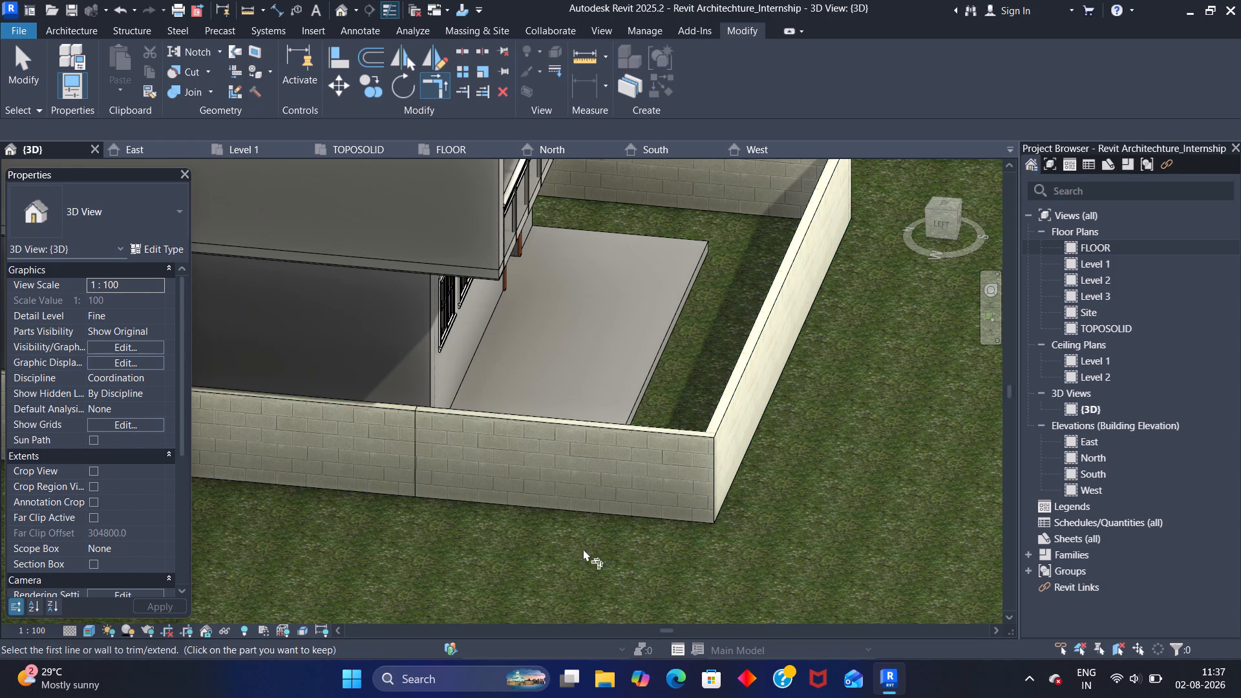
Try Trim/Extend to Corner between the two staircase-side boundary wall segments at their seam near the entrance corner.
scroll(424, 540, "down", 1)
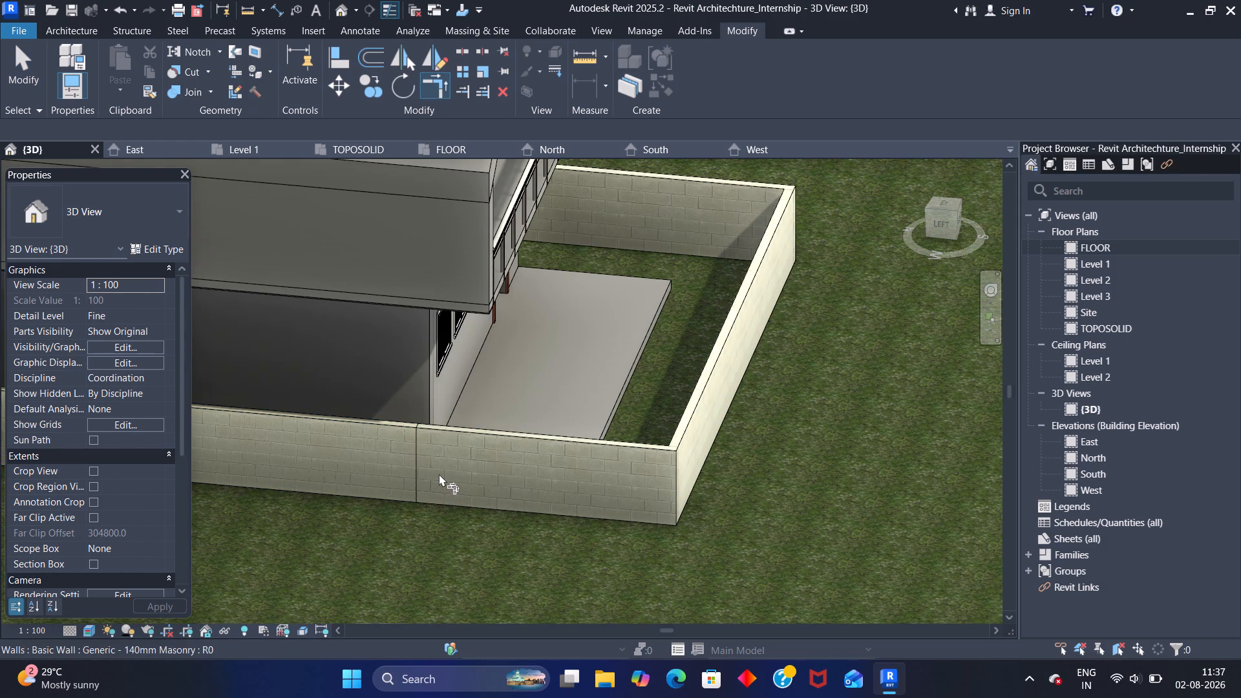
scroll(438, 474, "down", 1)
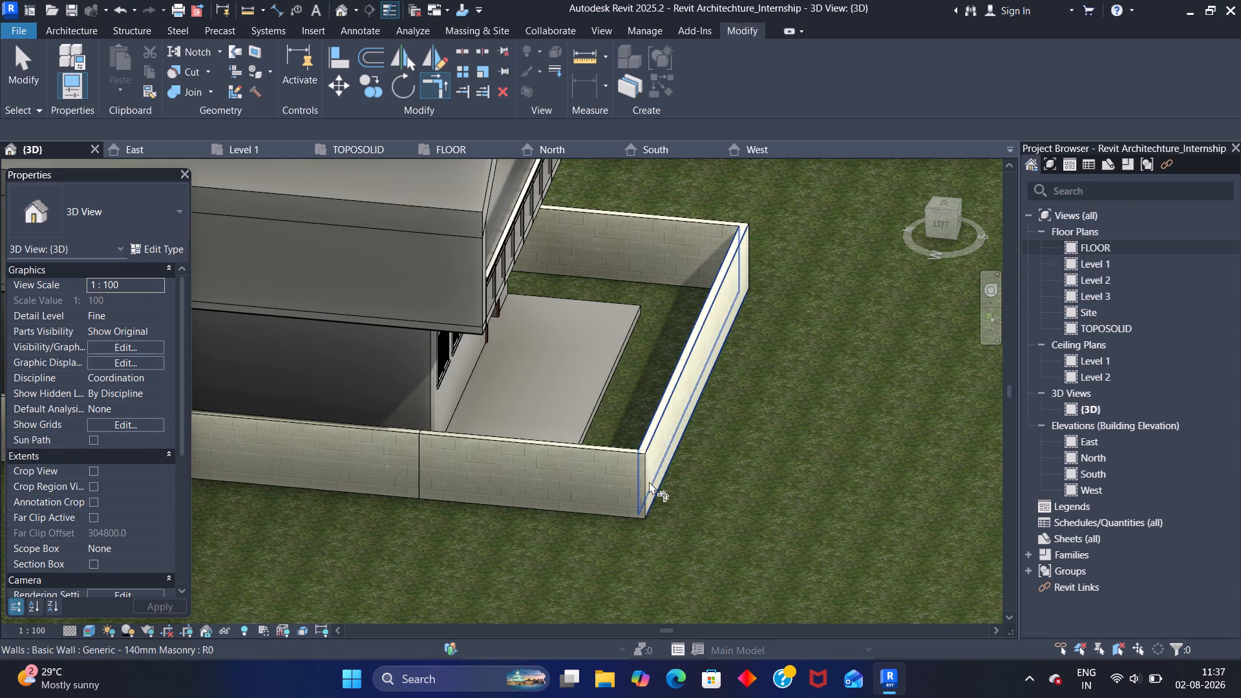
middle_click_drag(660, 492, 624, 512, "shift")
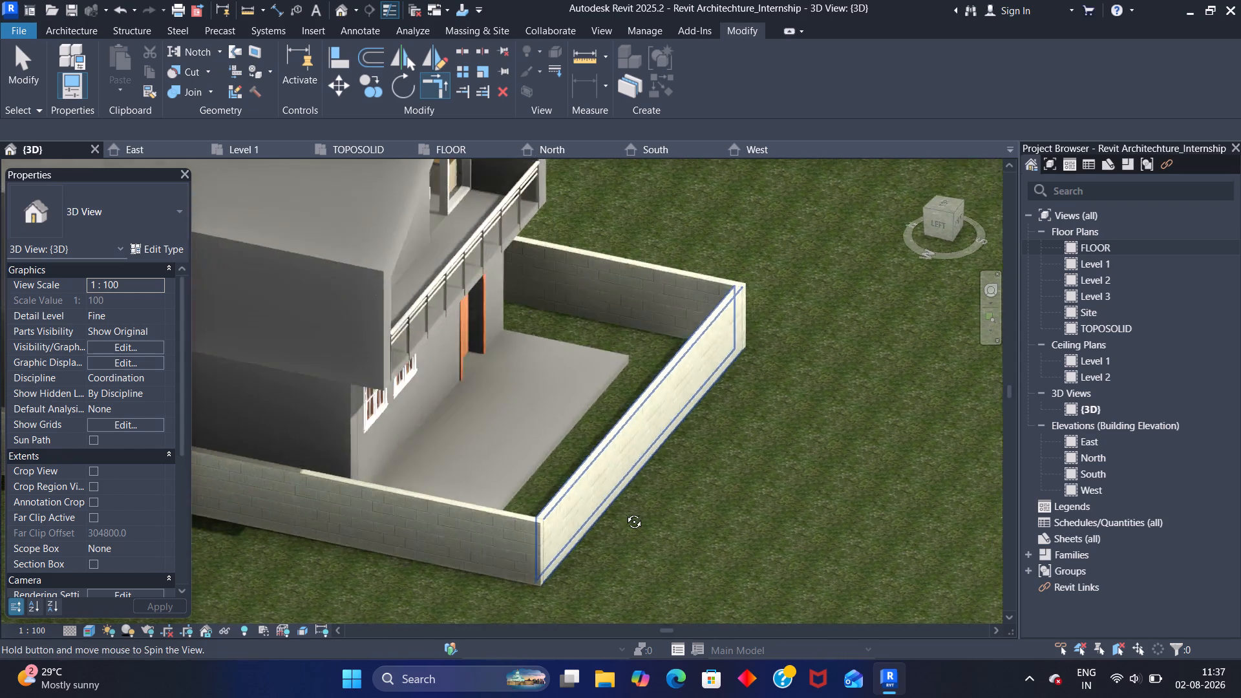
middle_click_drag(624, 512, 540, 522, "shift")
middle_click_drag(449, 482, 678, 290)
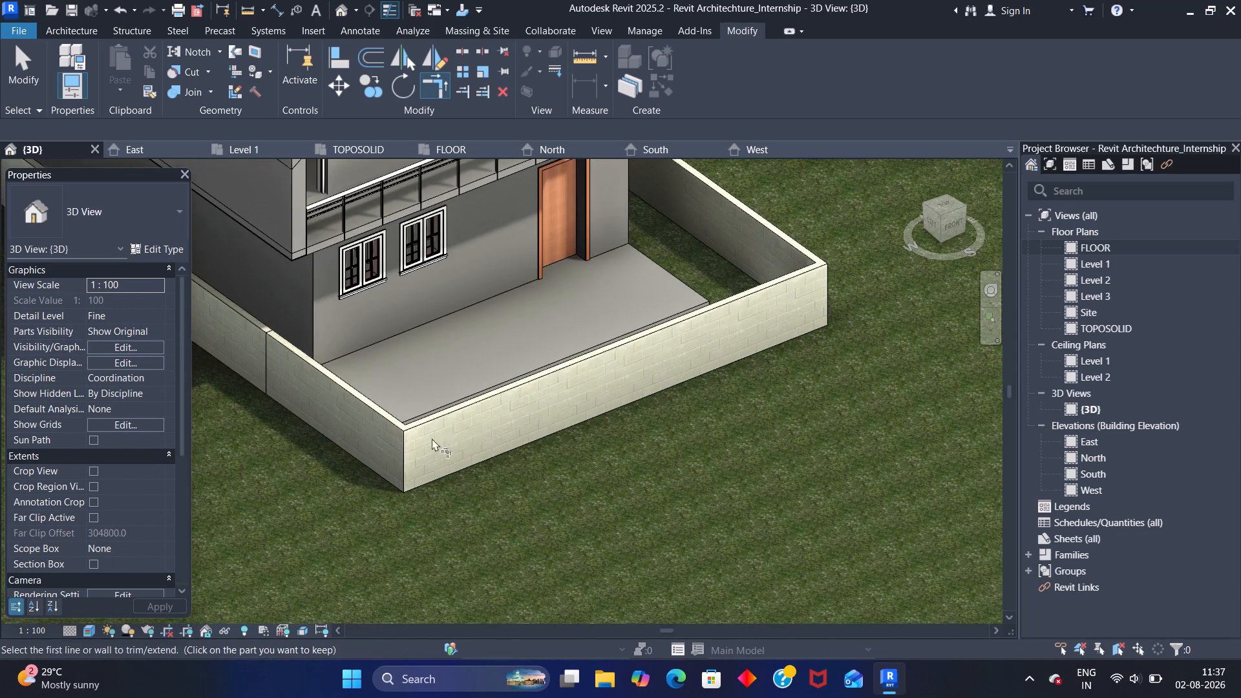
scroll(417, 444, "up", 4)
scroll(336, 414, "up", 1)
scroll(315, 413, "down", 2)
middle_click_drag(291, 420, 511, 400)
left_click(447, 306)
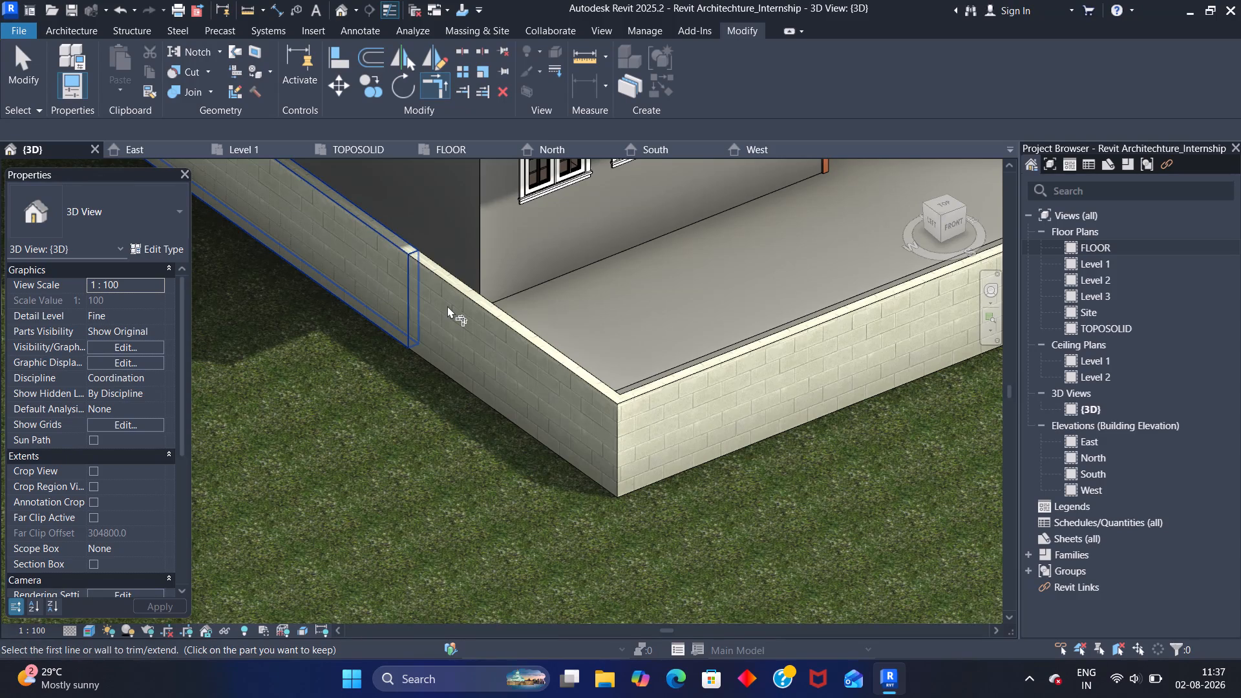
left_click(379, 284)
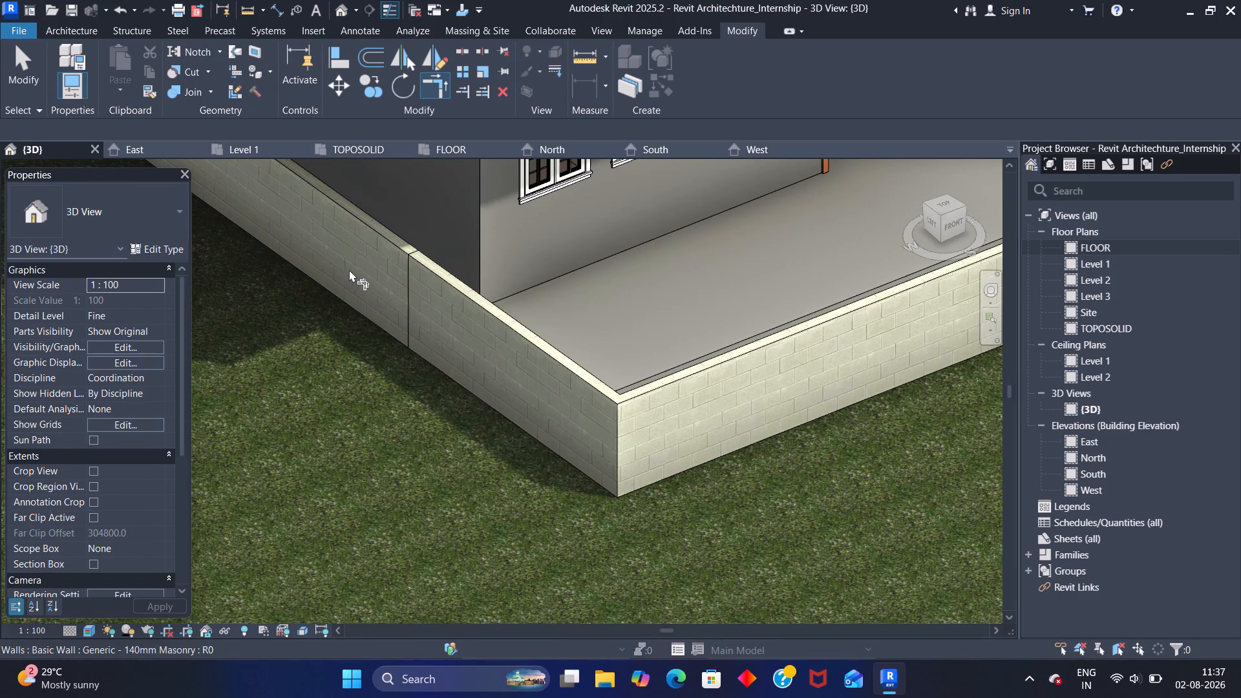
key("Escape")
Delete the longer overlapping masonry wall on the staircase side, keeping the shorter wall alongside the house.
left_click(349, 270)
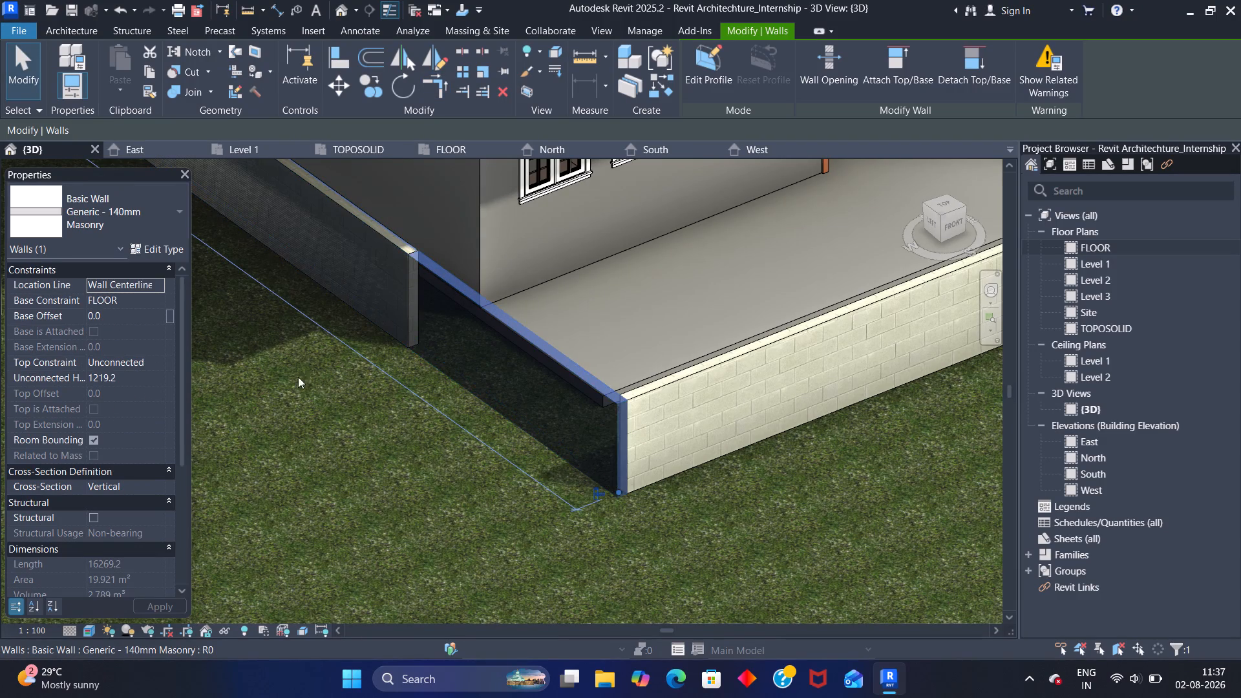
key("Escape")
middle_click_drag(277, 319, 562, 631)
scroll(553, 593, "down", 3)
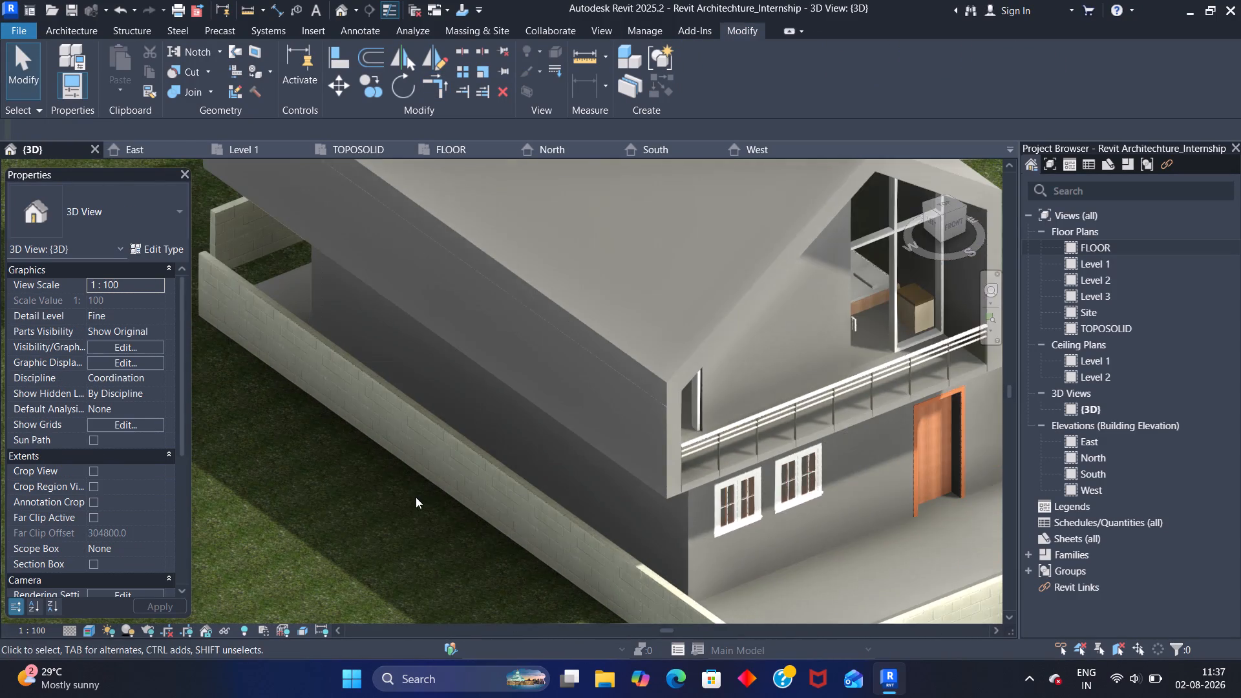
middle_click_drag(415, 497, 434, 460)
left_click(456, 419)
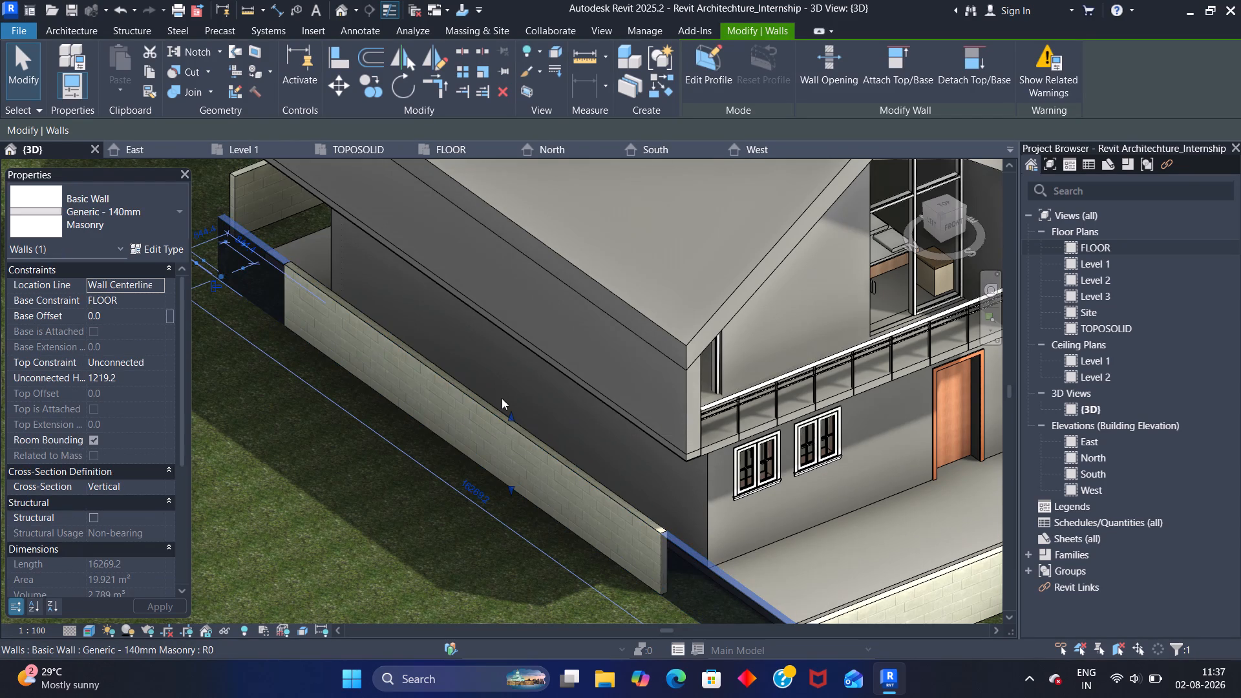
key("Delete")
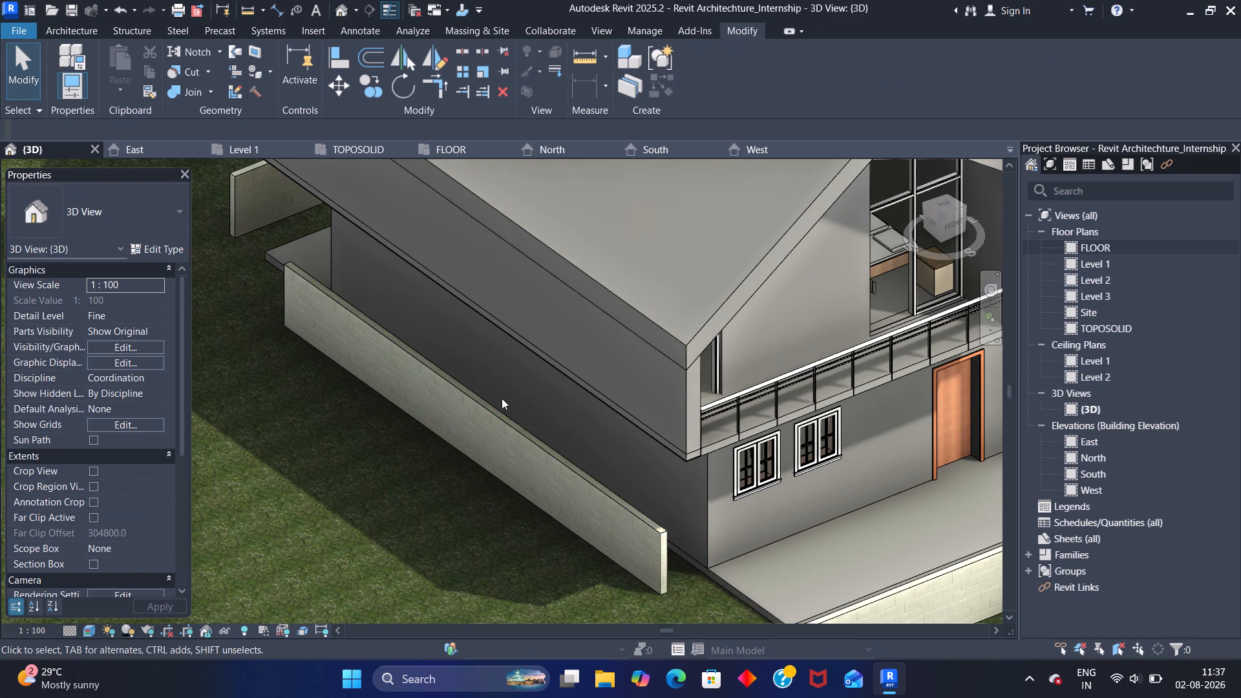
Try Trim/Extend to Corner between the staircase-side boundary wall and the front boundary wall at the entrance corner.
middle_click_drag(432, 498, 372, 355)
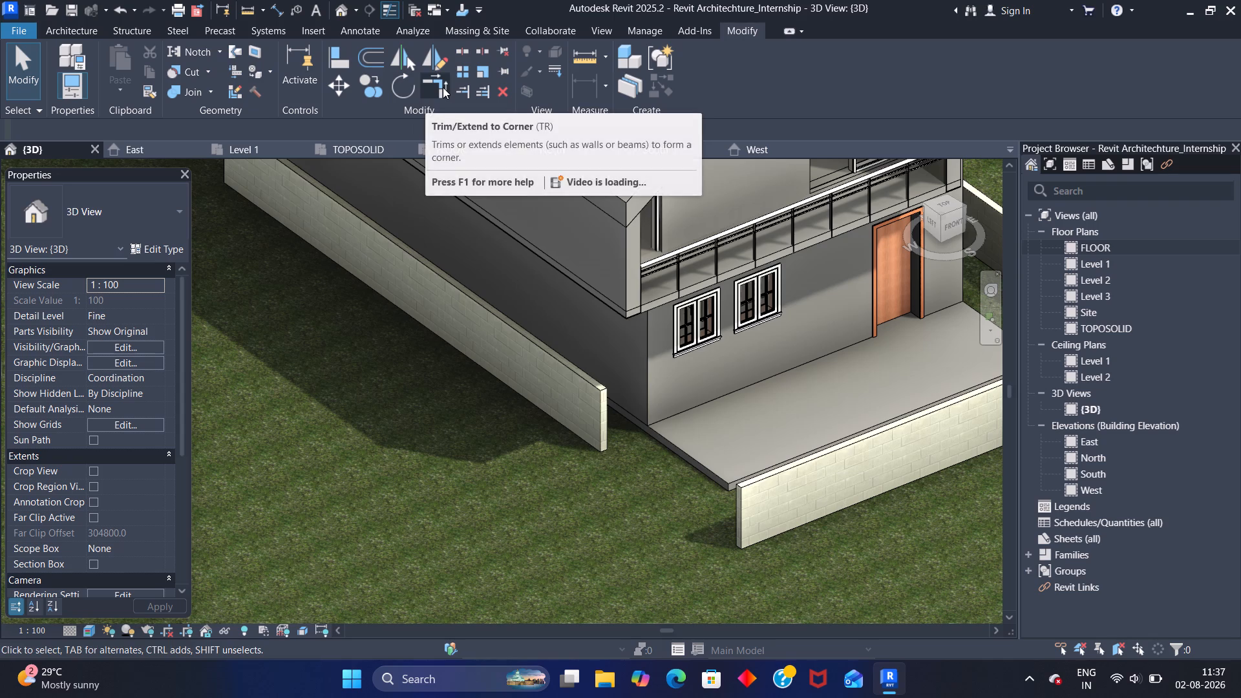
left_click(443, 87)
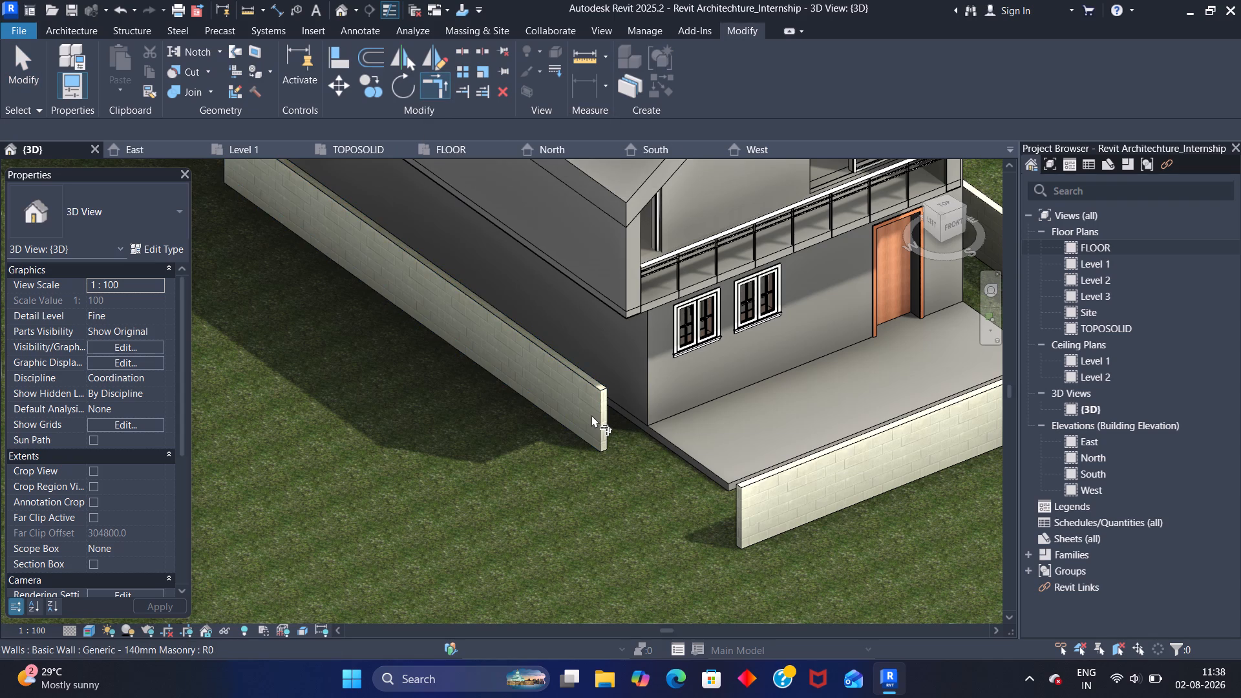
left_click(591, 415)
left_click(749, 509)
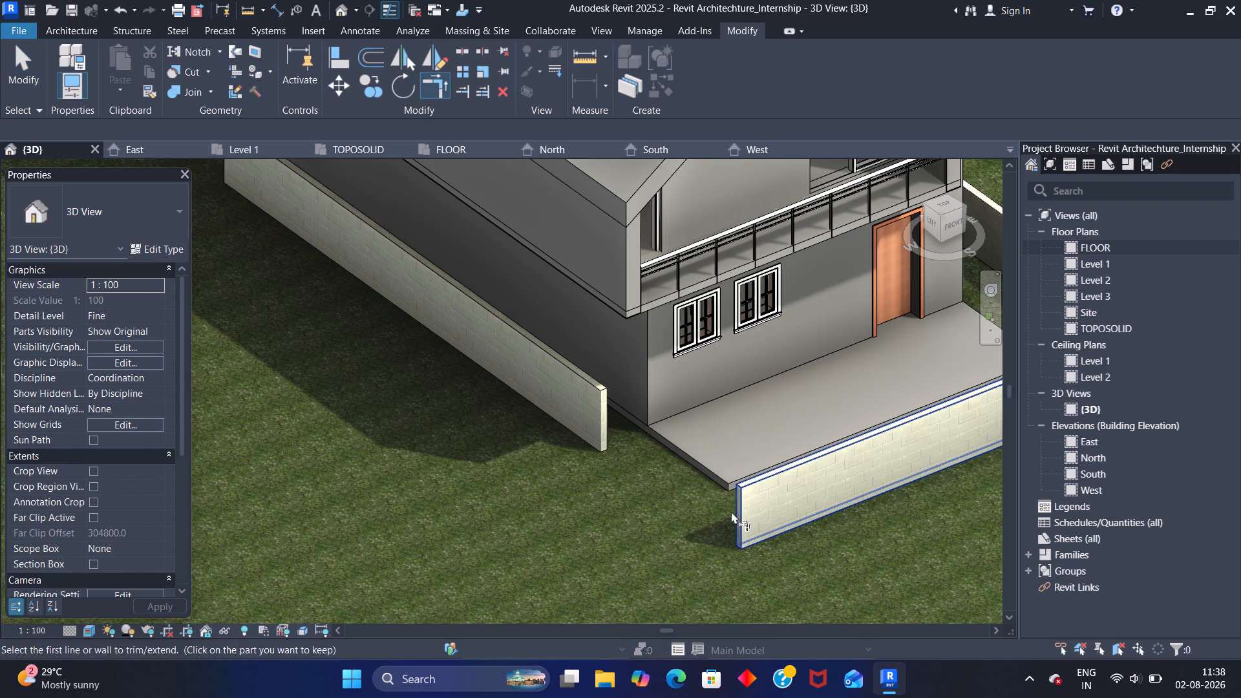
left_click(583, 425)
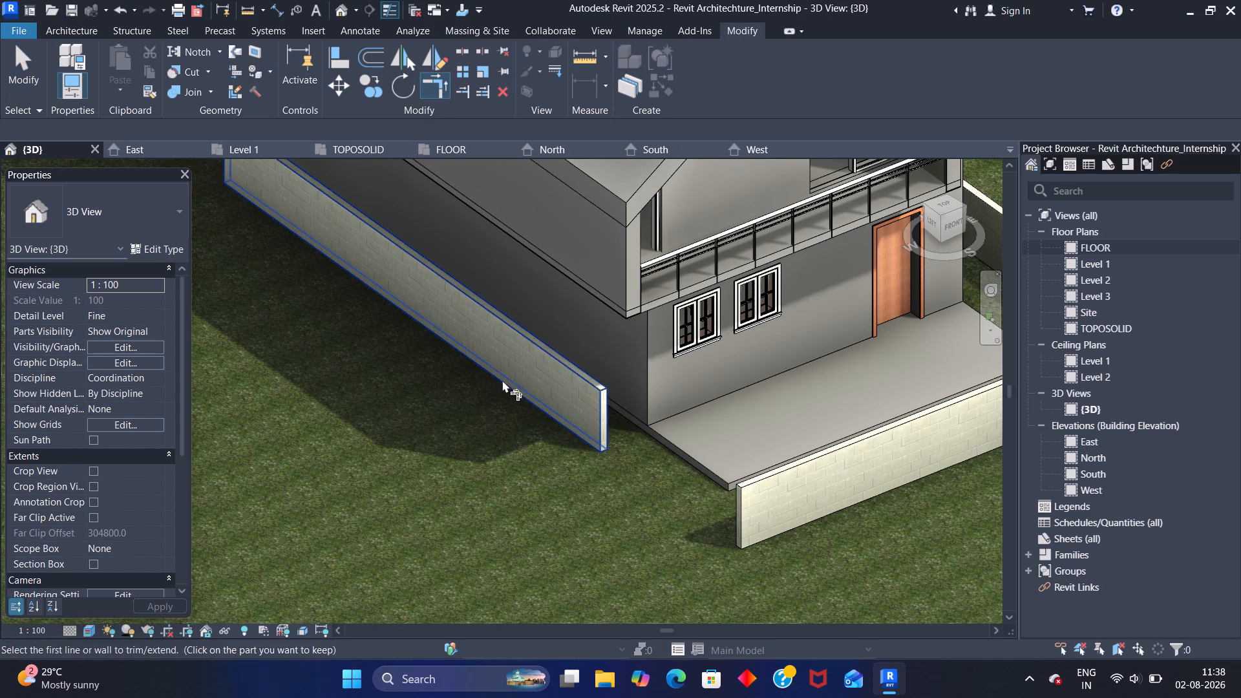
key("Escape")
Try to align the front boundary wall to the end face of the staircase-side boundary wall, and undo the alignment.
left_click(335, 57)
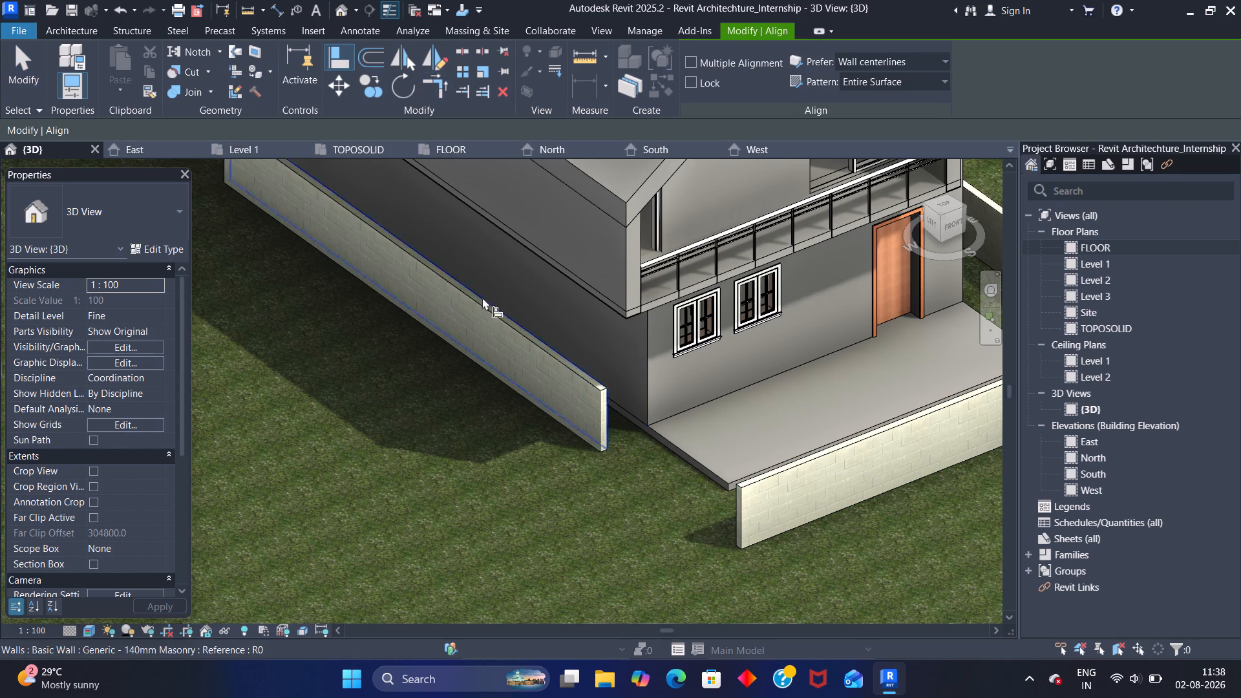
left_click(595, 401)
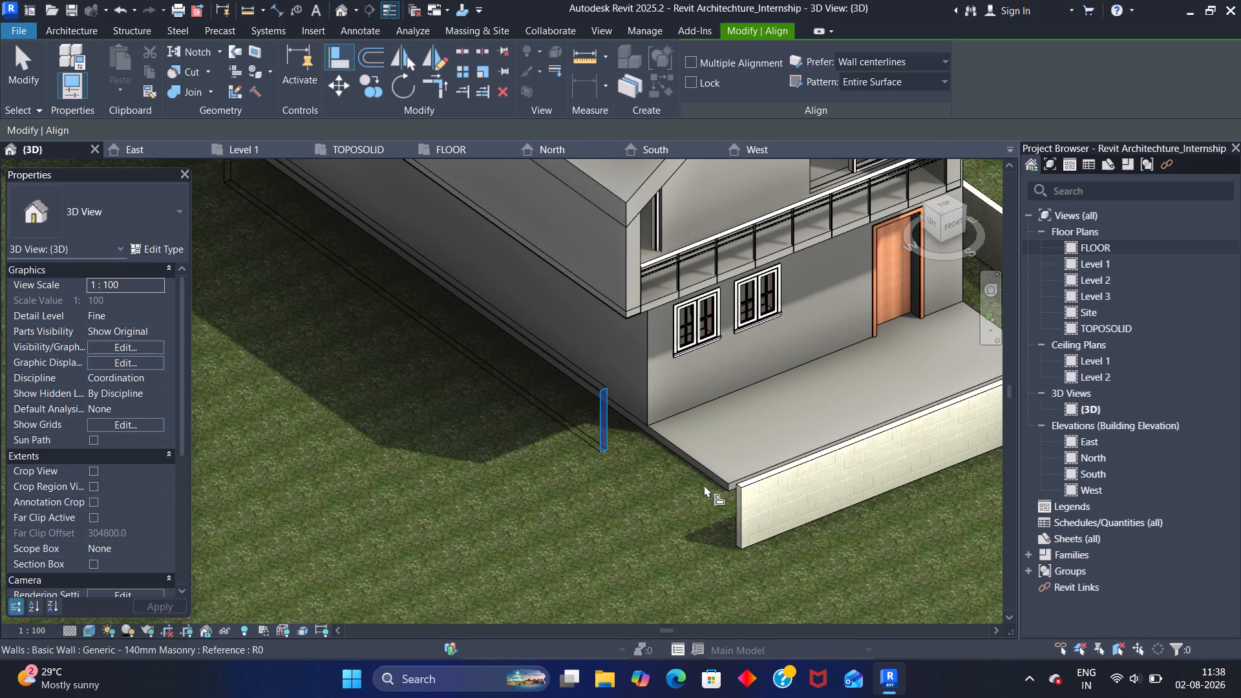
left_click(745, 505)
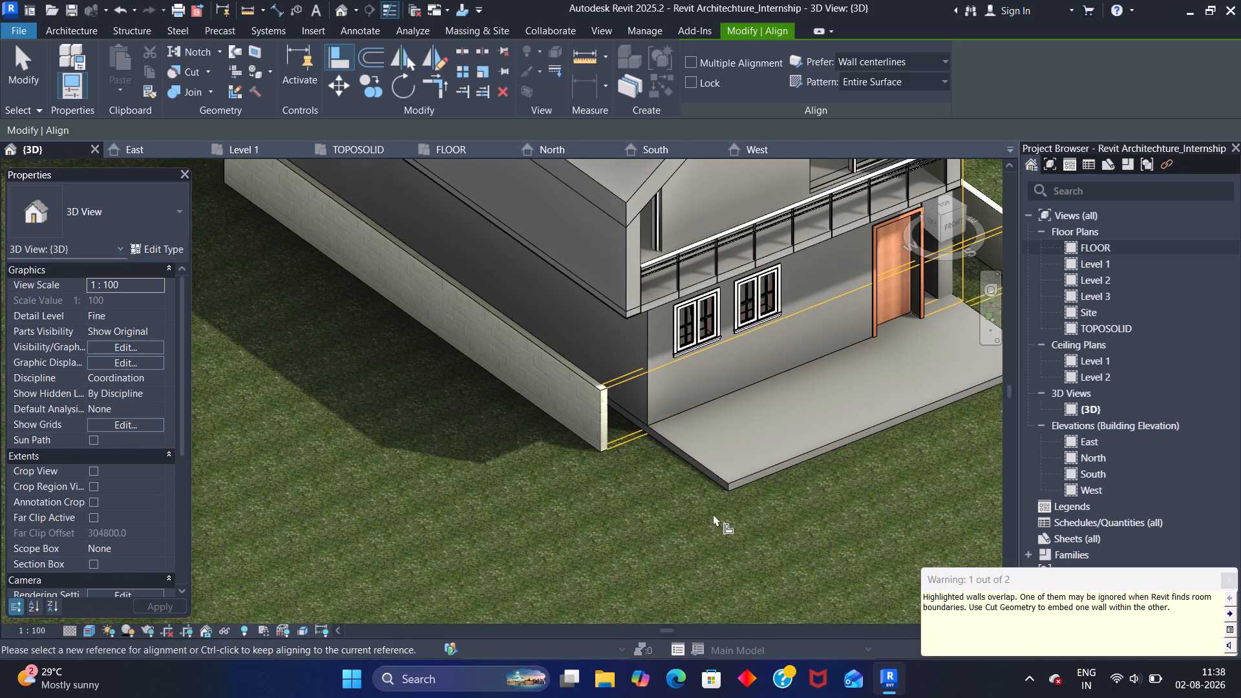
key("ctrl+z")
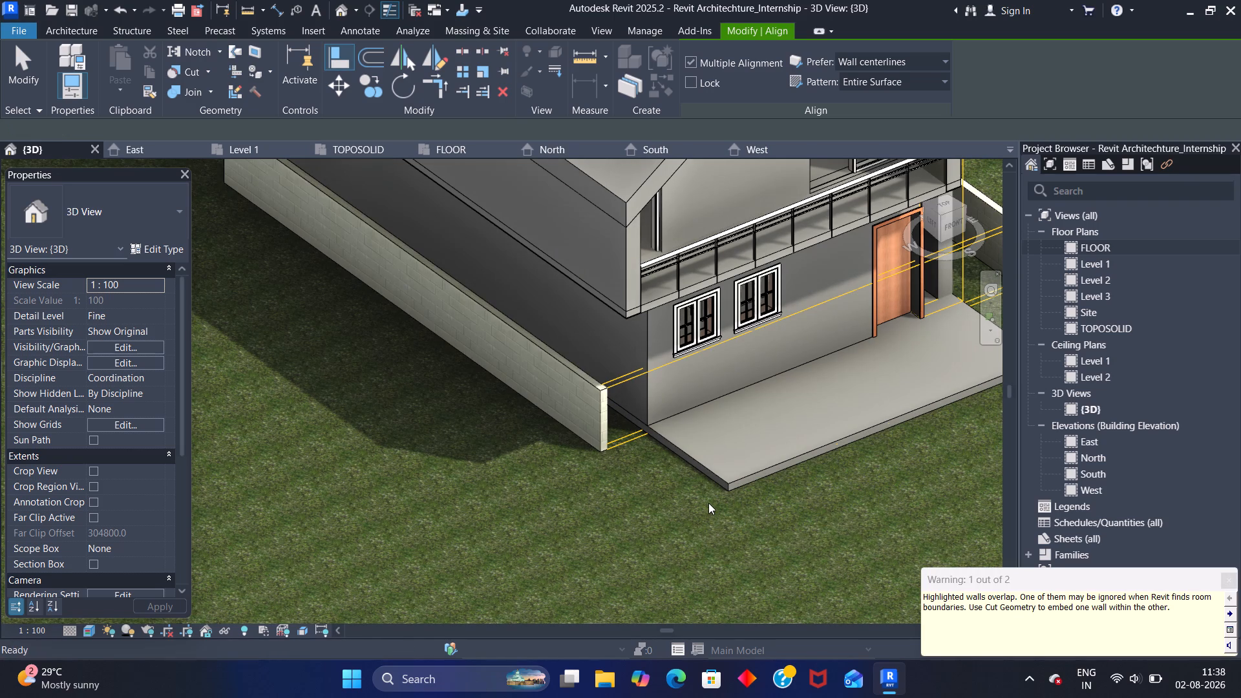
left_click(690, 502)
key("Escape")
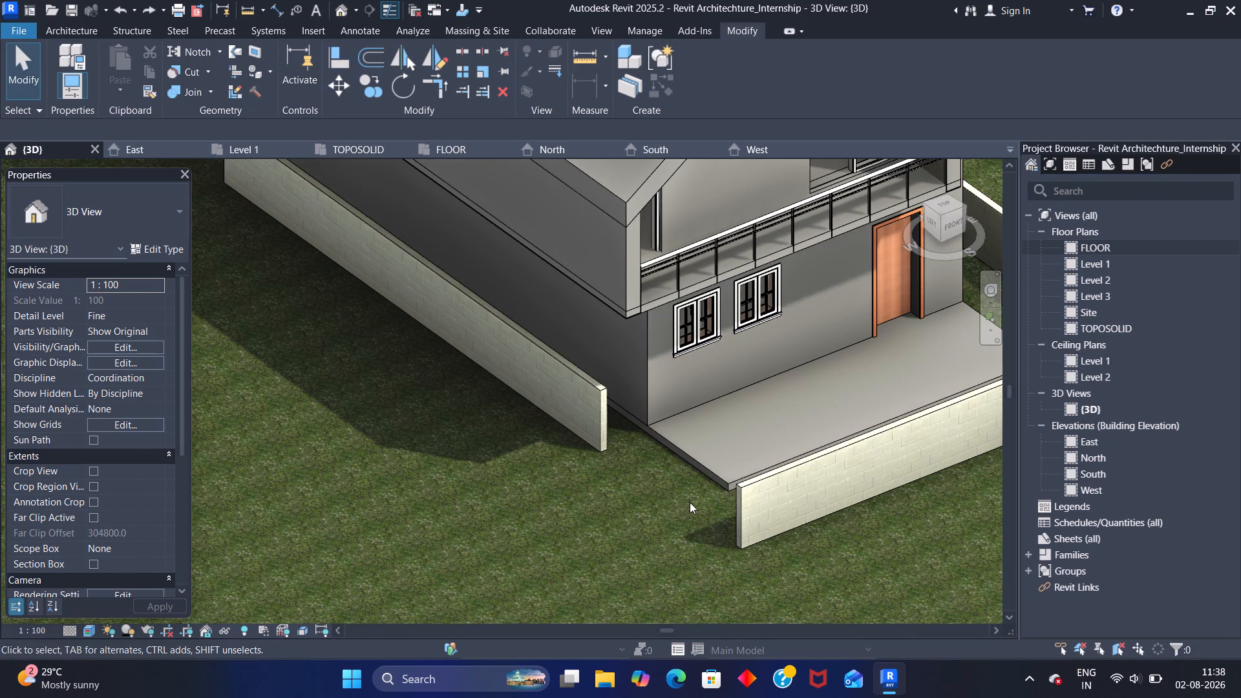
Use Trim/Extend to Corner to join the staircase-side boundary wall with the front boundary wall at the entrance corner.
left_click(441, 88)
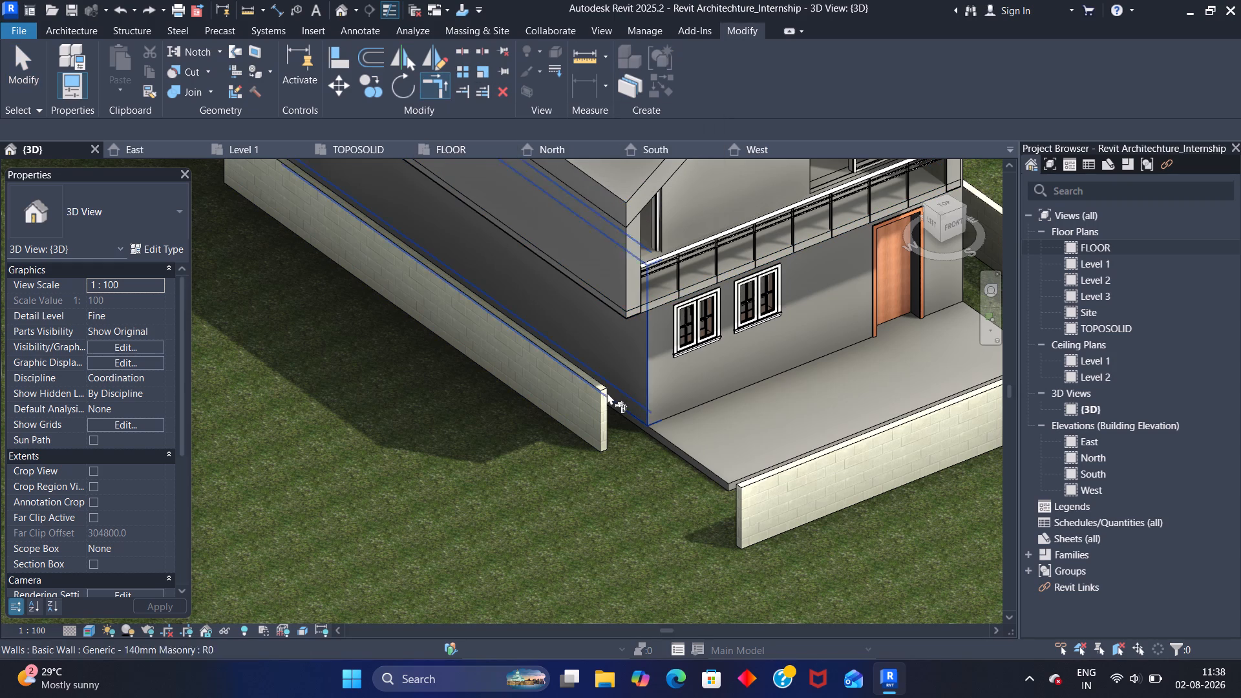
left_click(600, 398)
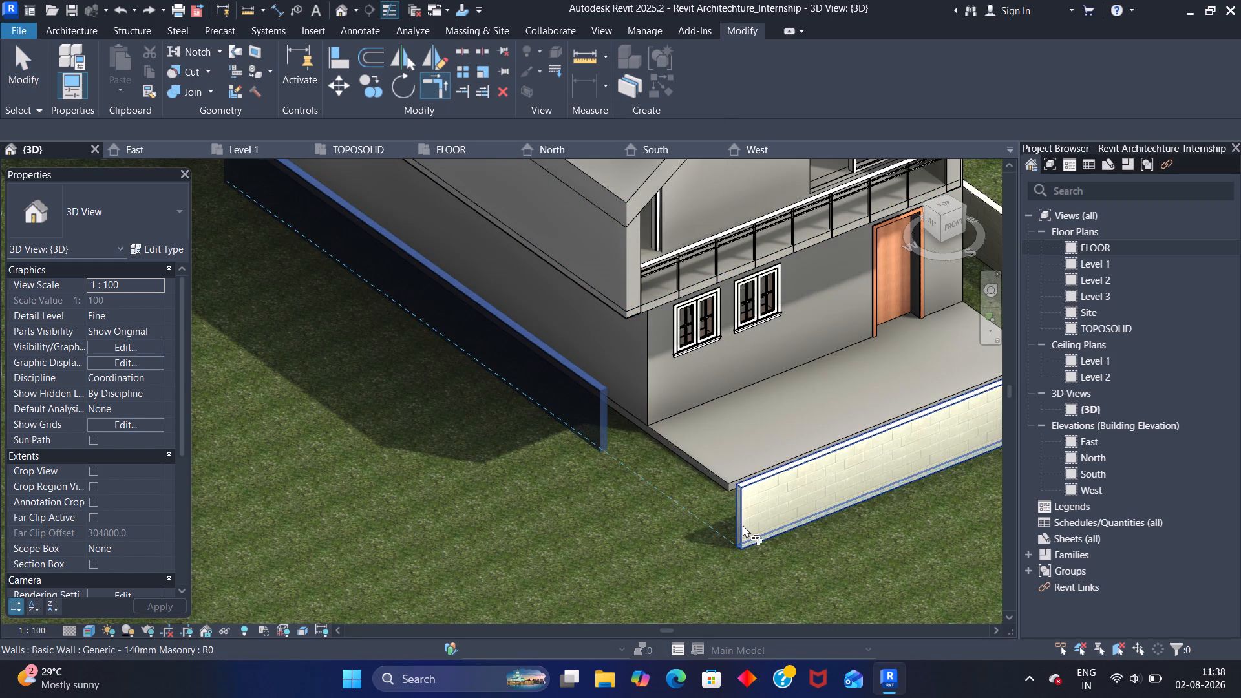
left_click(746, 524)
Use Trim/Extend to Corner to join the rear boundary wall with the staircase-side boundary wall at the back of the house.
scroll(552, 465, "down", 2)
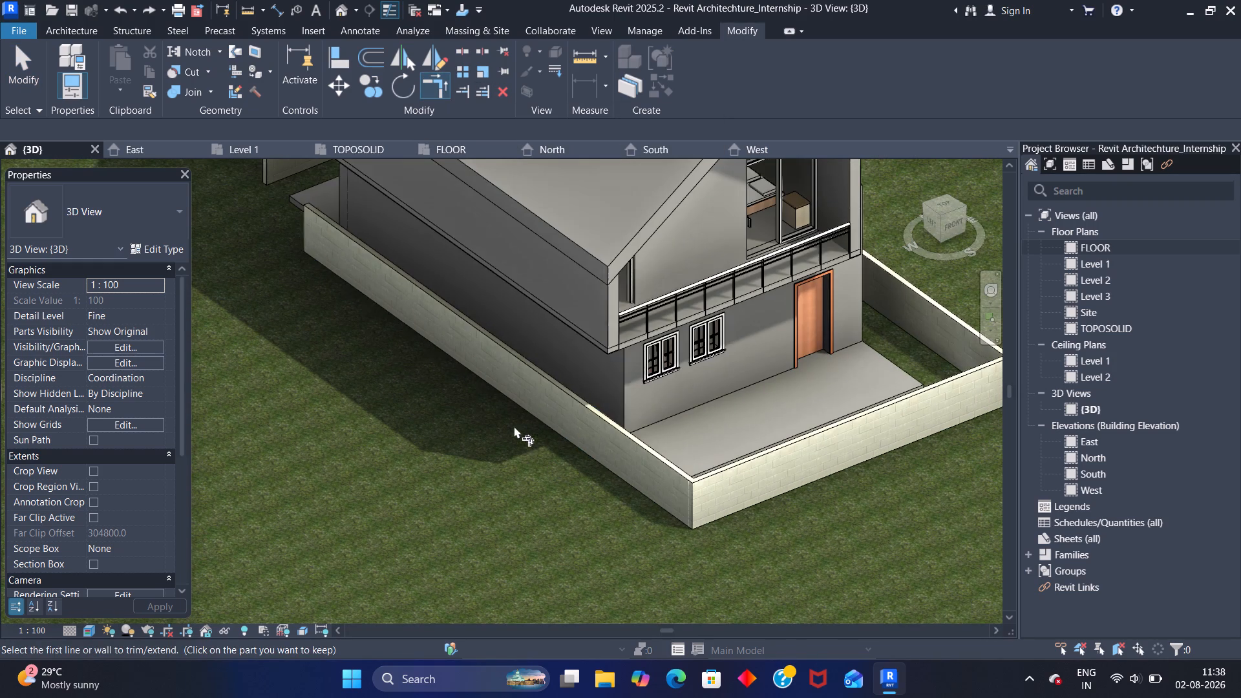
middle_click_drag(264, 266, 377, 414)
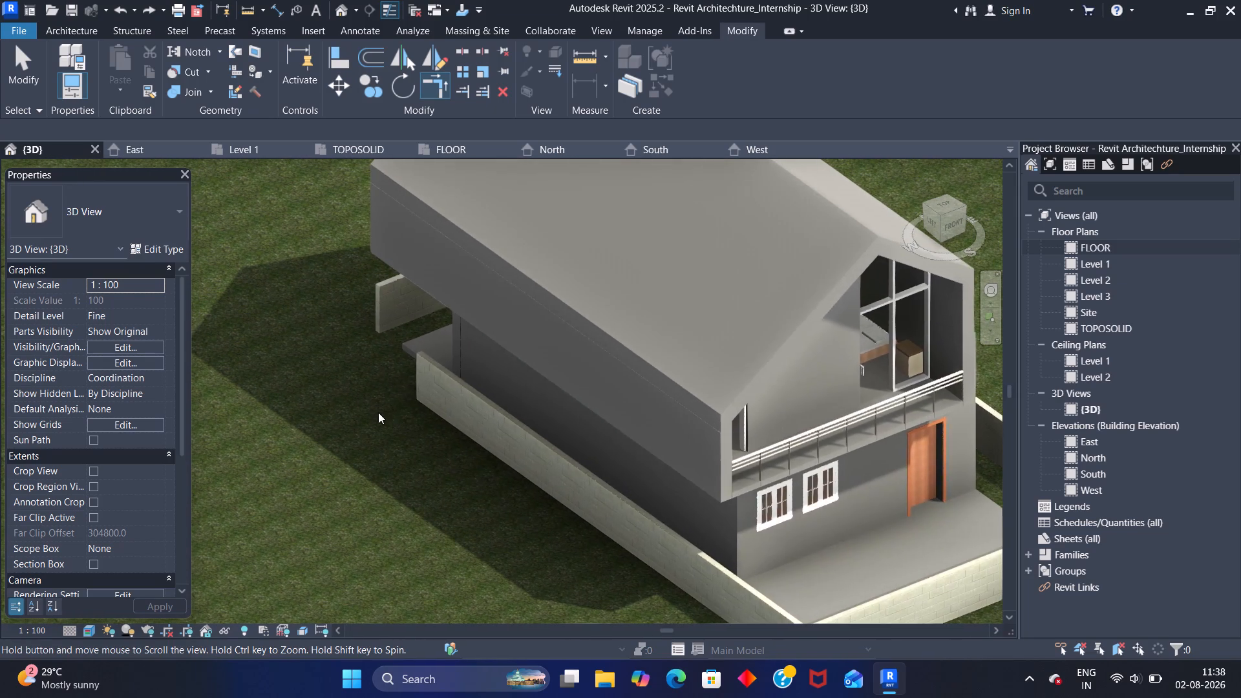
left_click(377, 295)
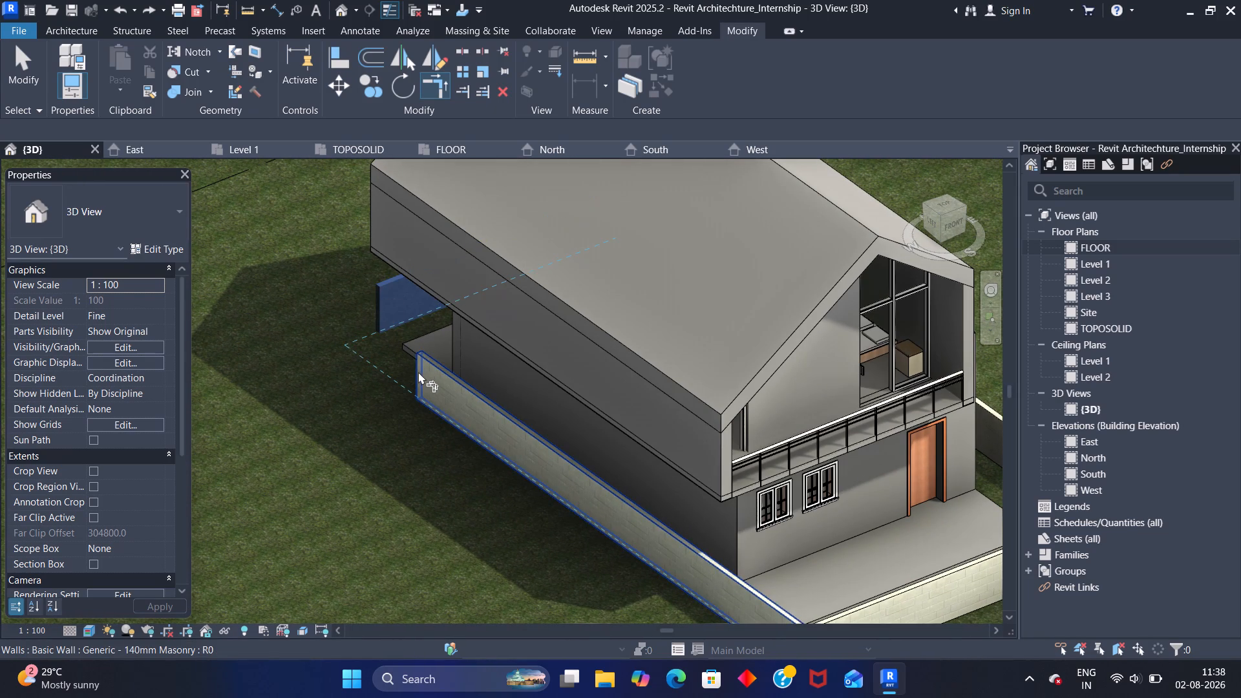
left_click(419, 372)
Use Trim/Extend to Corner to join the boundary wall opposite the staircase side with the rear boundary wall near the red shrubs.
scroll(430, 447, "down", 2)
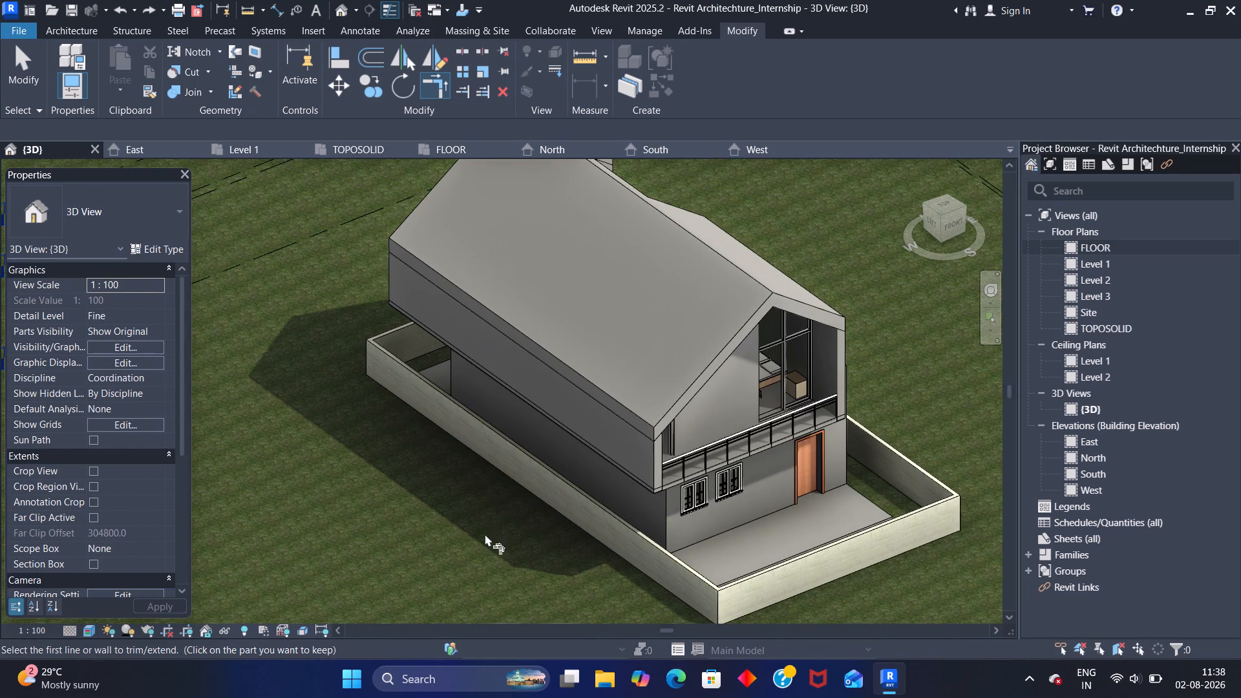
scroll(571, 518, "down", 4)
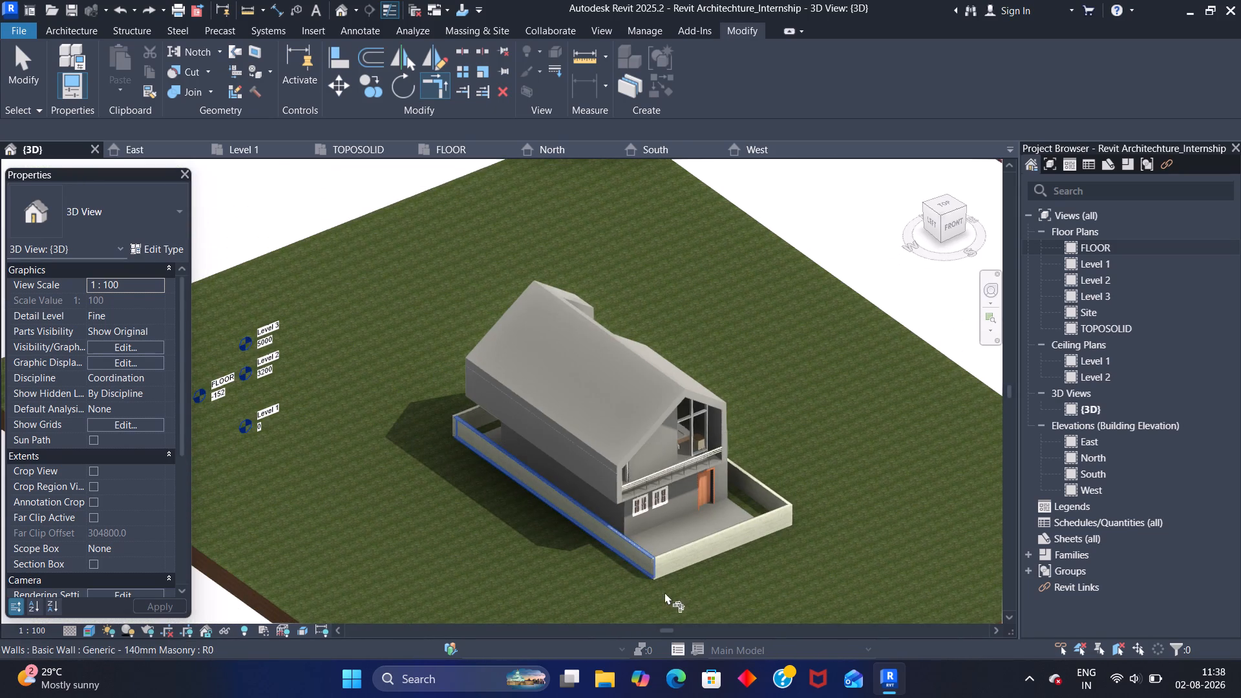
middle_click_drag(698, 589, 389, 527, "shift")
middle_click_drag(684, 516, 569, 516, "shift")
scroll(670, 514, "up", 9)
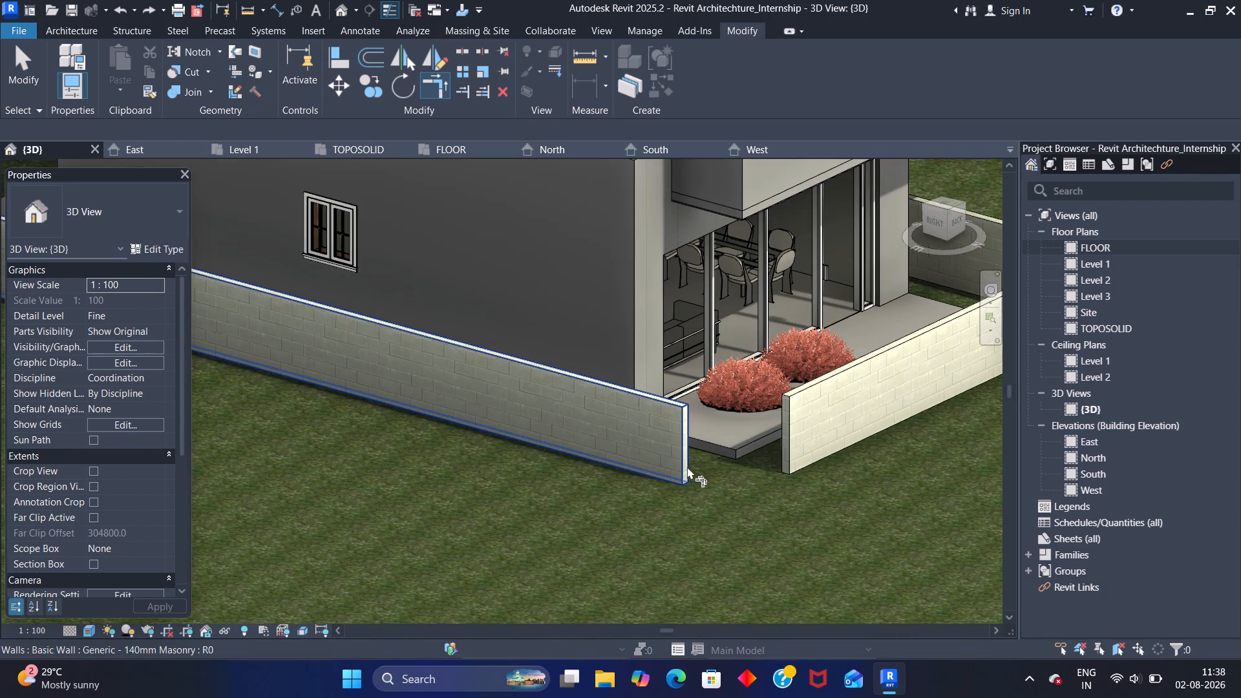
left_click(684, 469)
left_click(784, 452)
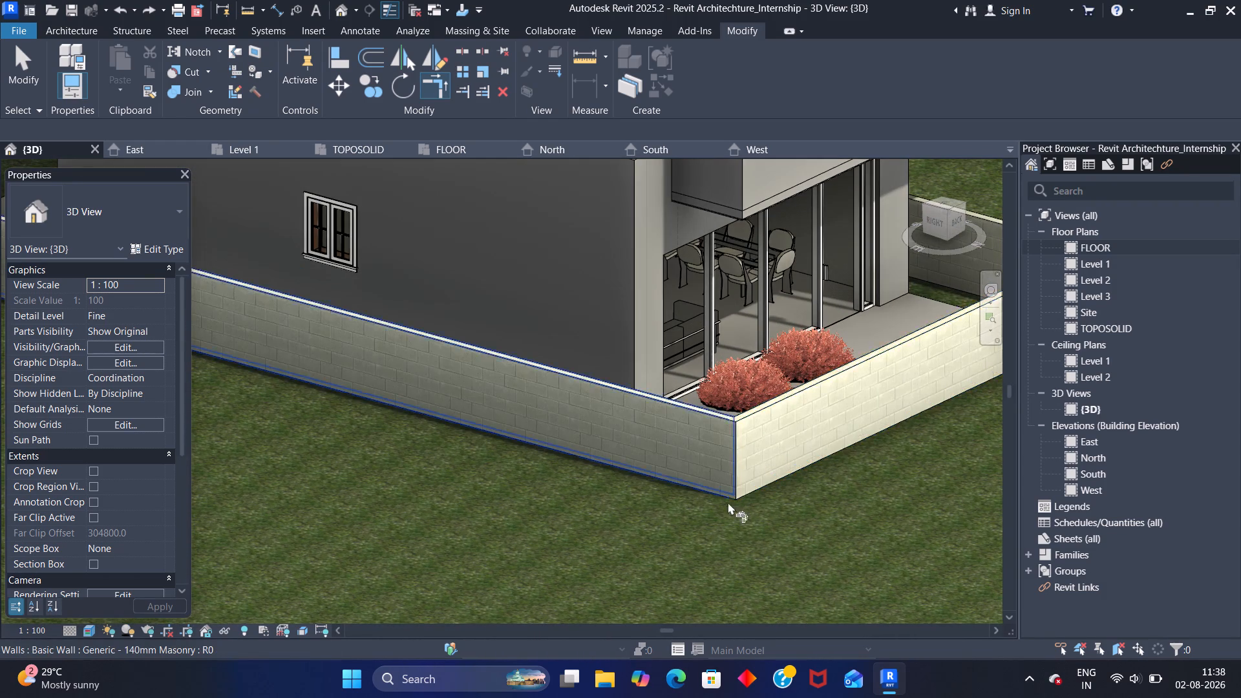
Examine the boundary wall enclosure in the 3D view, checking the corners around the rear terrace and the strips beside the house.
scroll(728, 504, "down", 3)
scroll(800, 534, "down", 2)
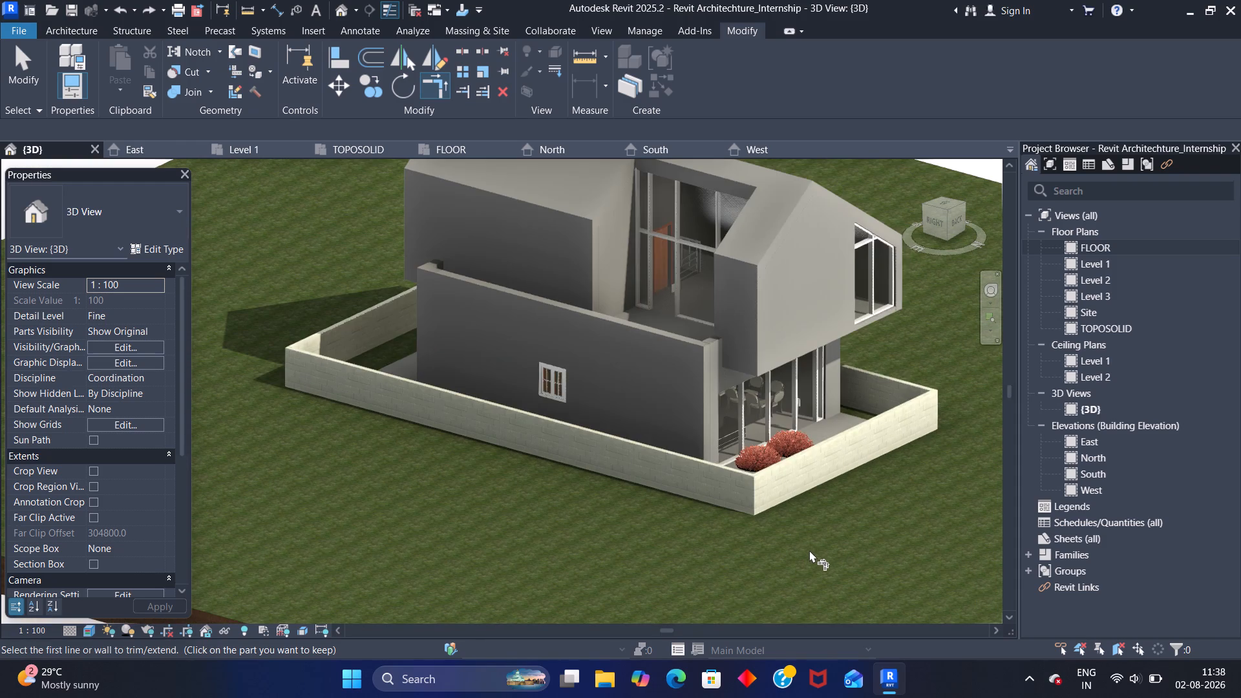
middle_click_drag(816, 548, 628, 579, "shift")
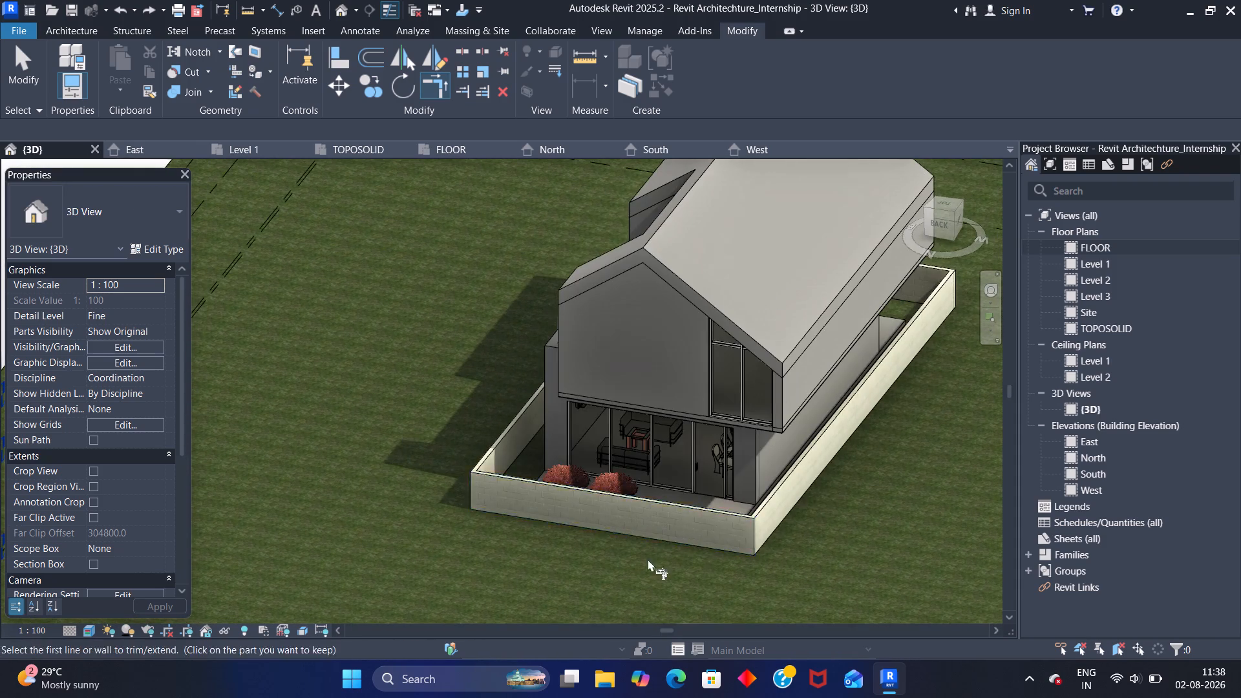
scroll(713, 467, "up", 12)
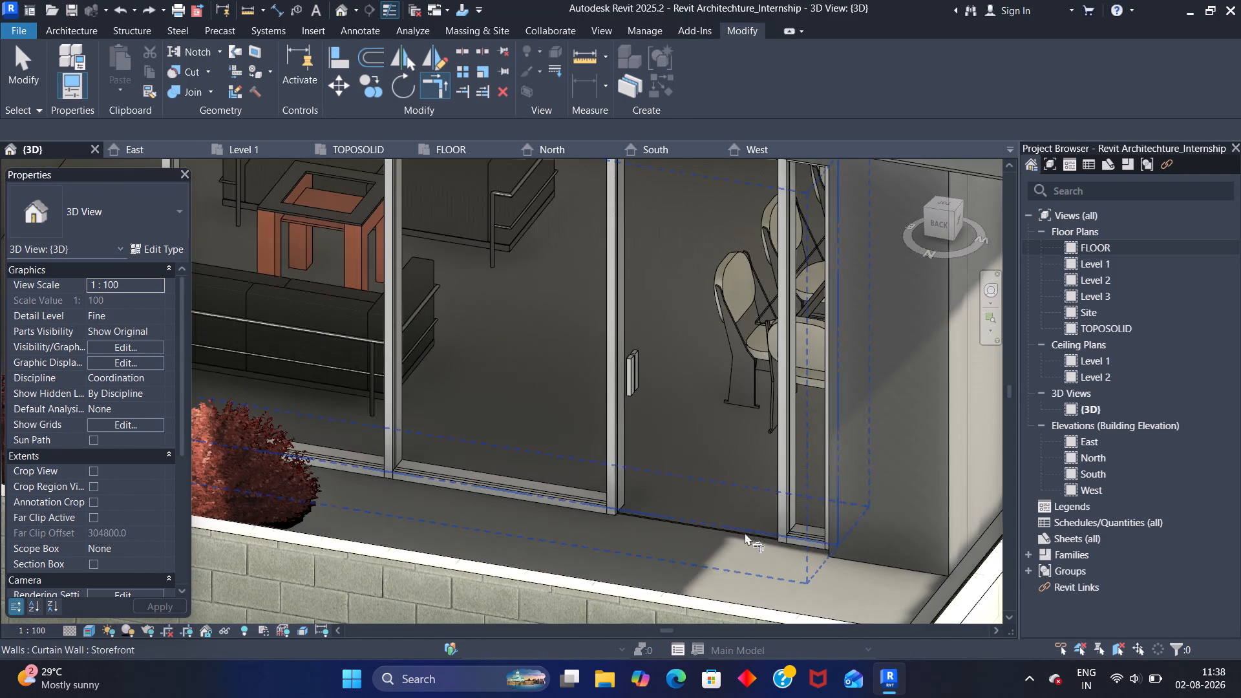
key("Escape")
middle_click_drag(678, 516, 720, 527, "shift")
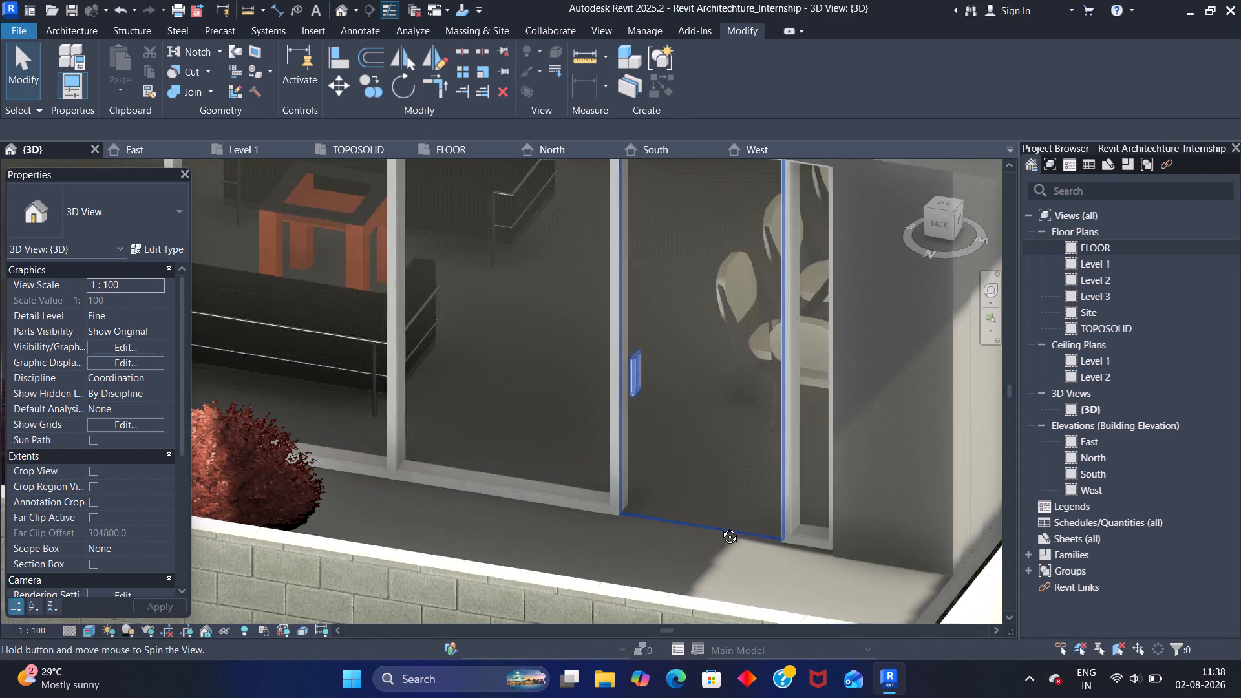
middle_click_drag(720, 527, 761, 528, "shift")
scroll(385, 445, "down", 2)
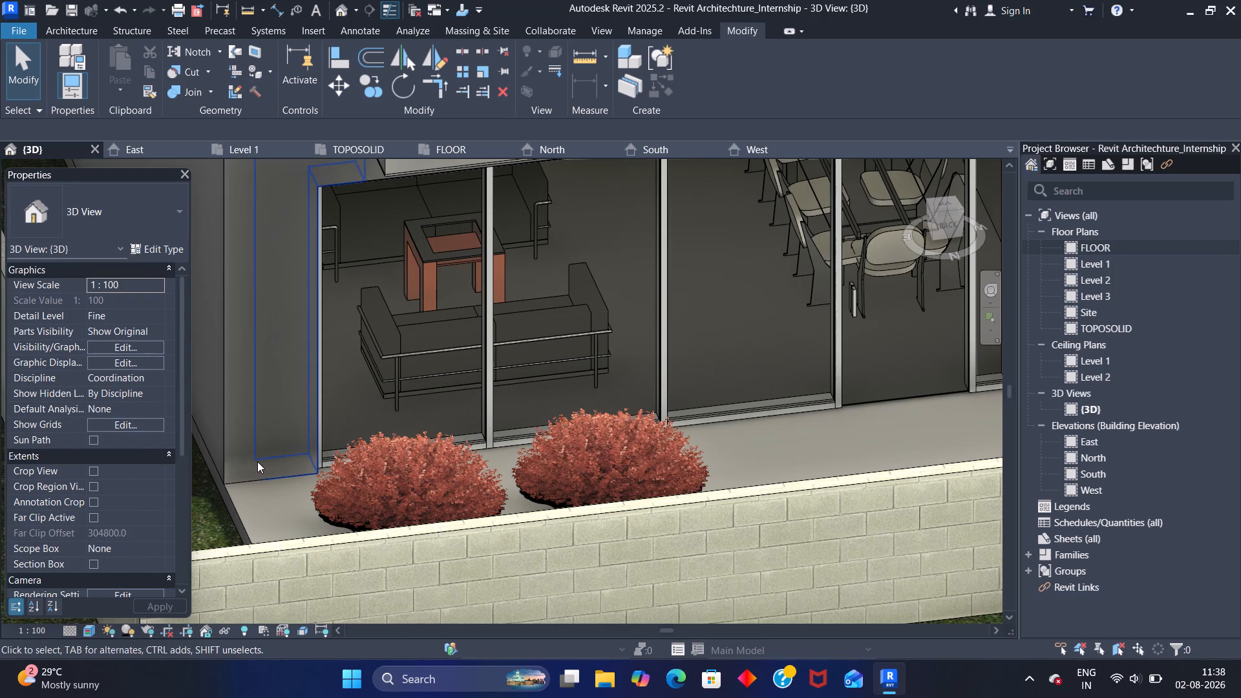
middle_click_drag(257, 481, 509, 463)
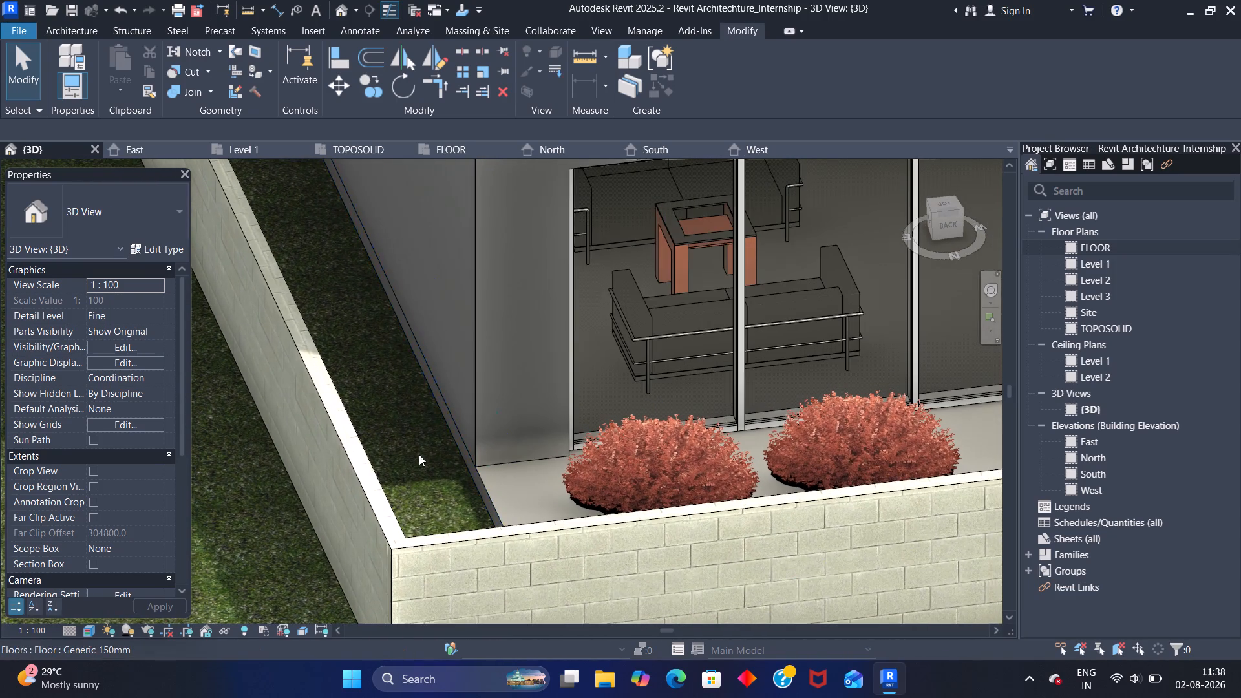
scroll(408, 434, "up", 5)
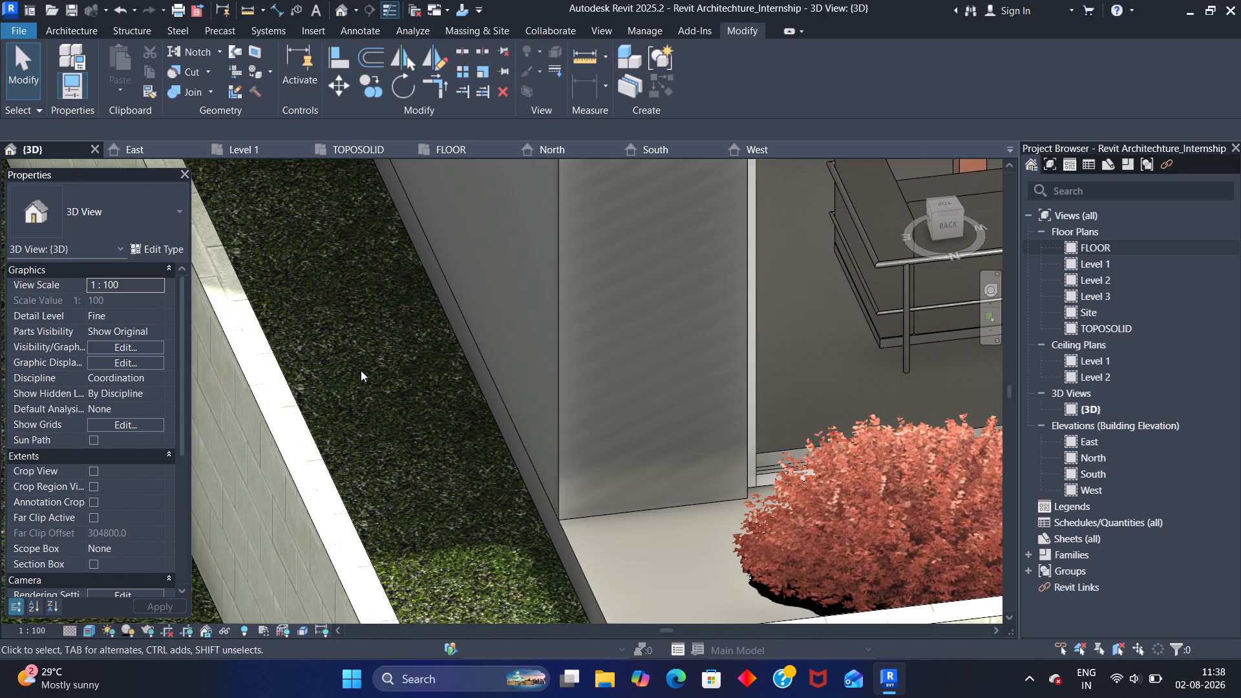
scroll(410, 395, "down", 4)
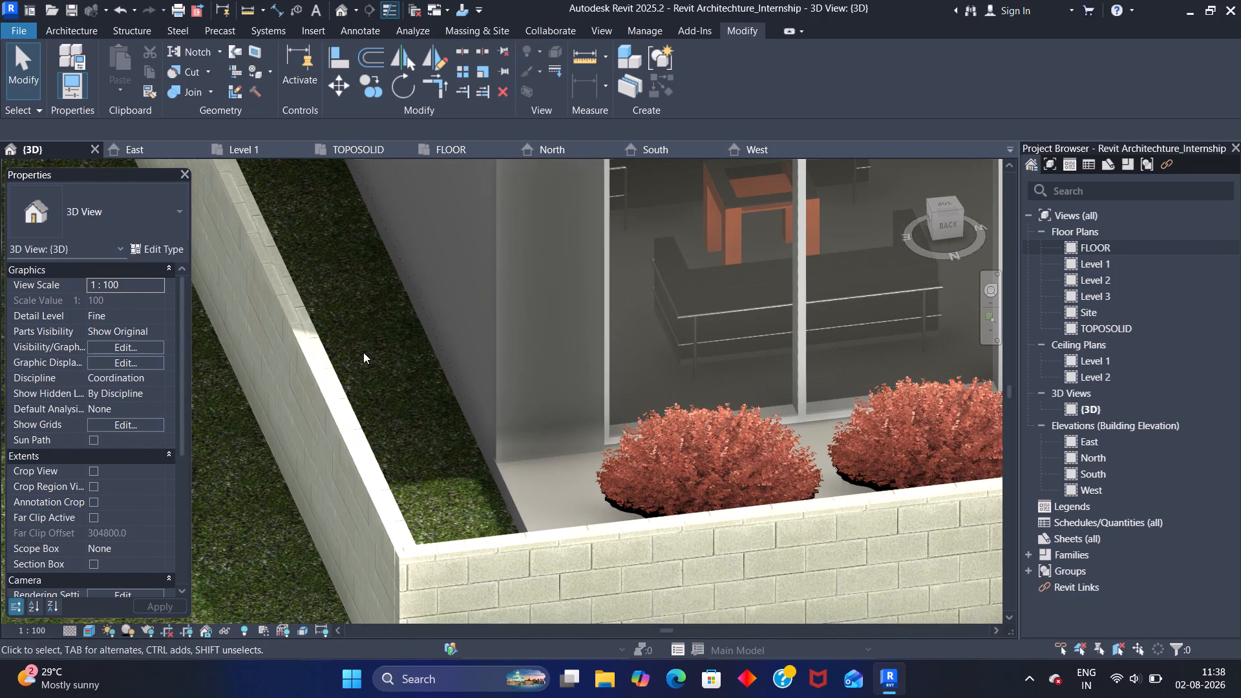
scroll(372, 361, "down", 3)
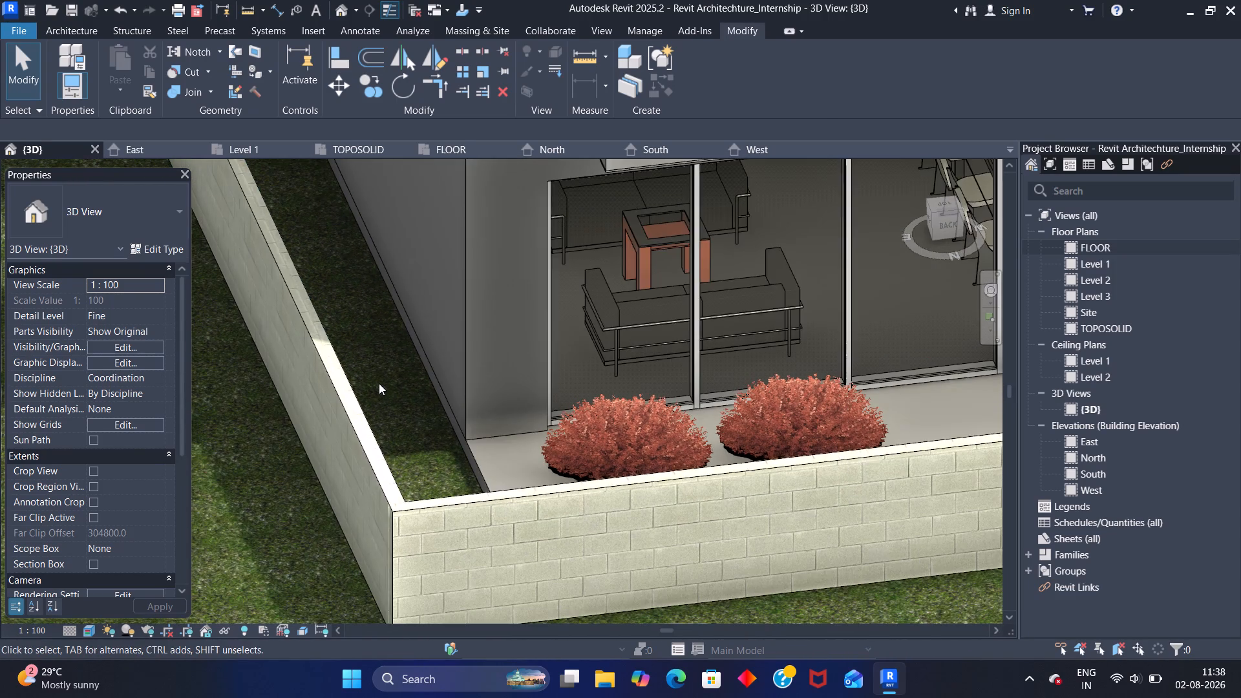
scroll(368, 385, "down", 2)
middle_click_drag(405, 392, 348, 426, "shift")
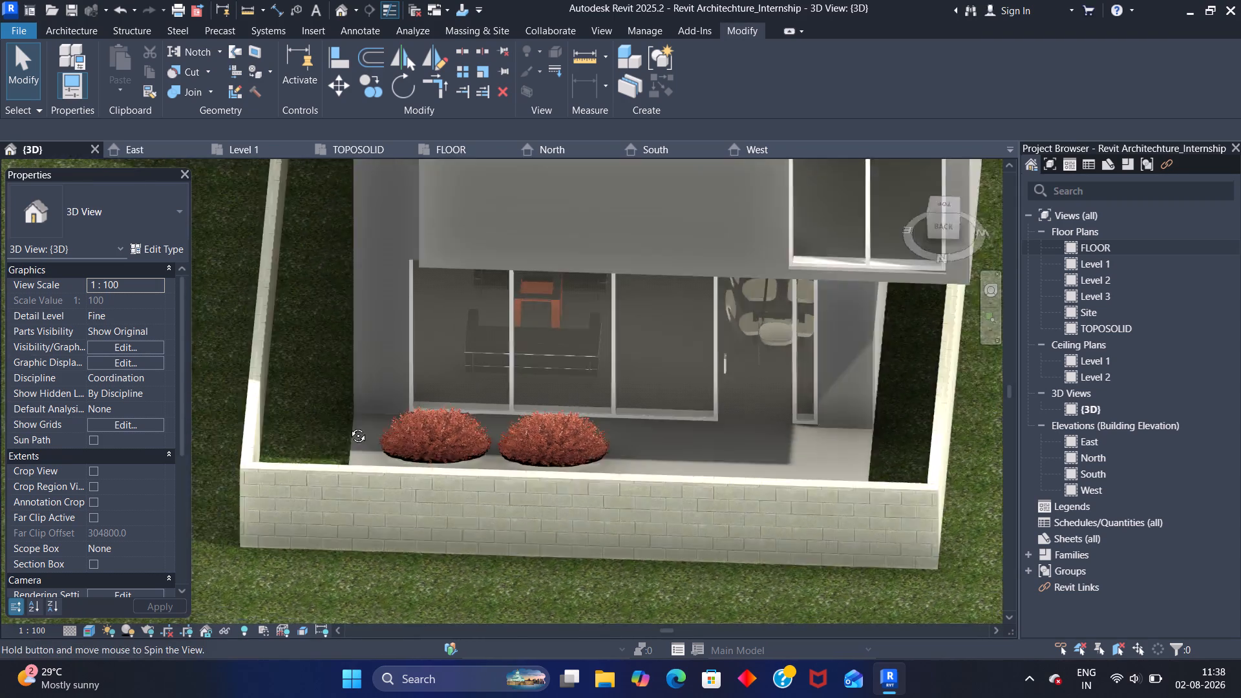
middle_click_drag(348, 426, 328, 437, "shift")
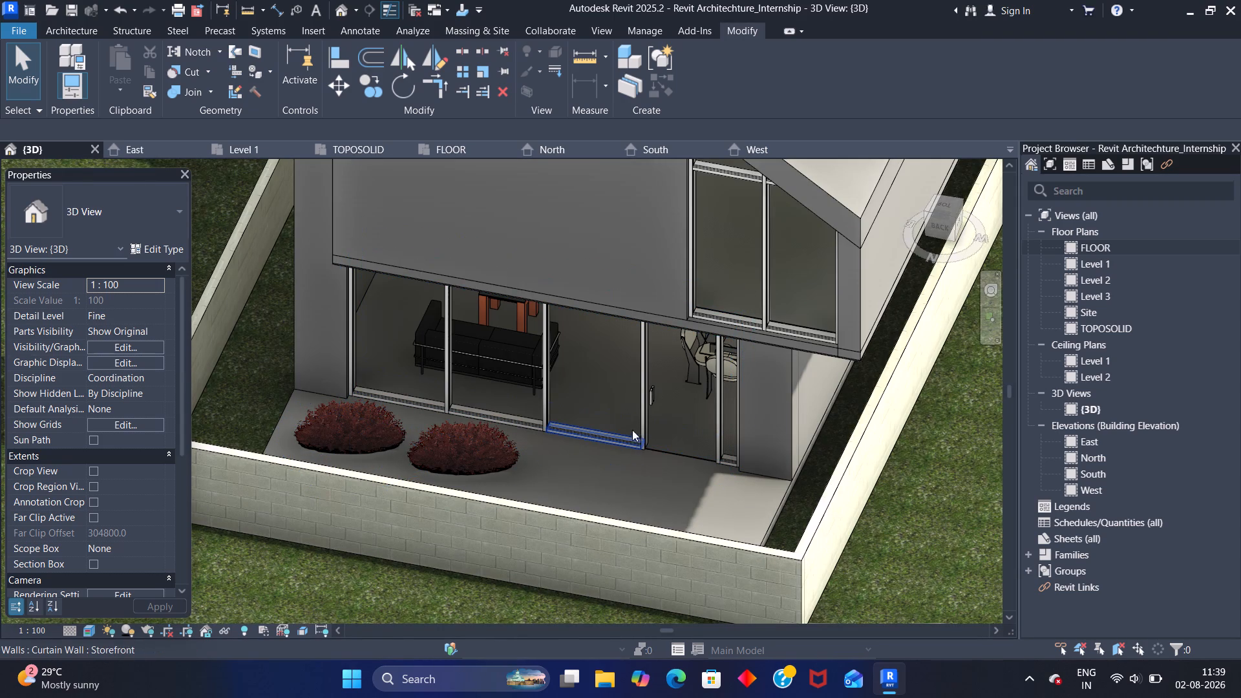
middle_click_drag(744, 466, 533, 613)
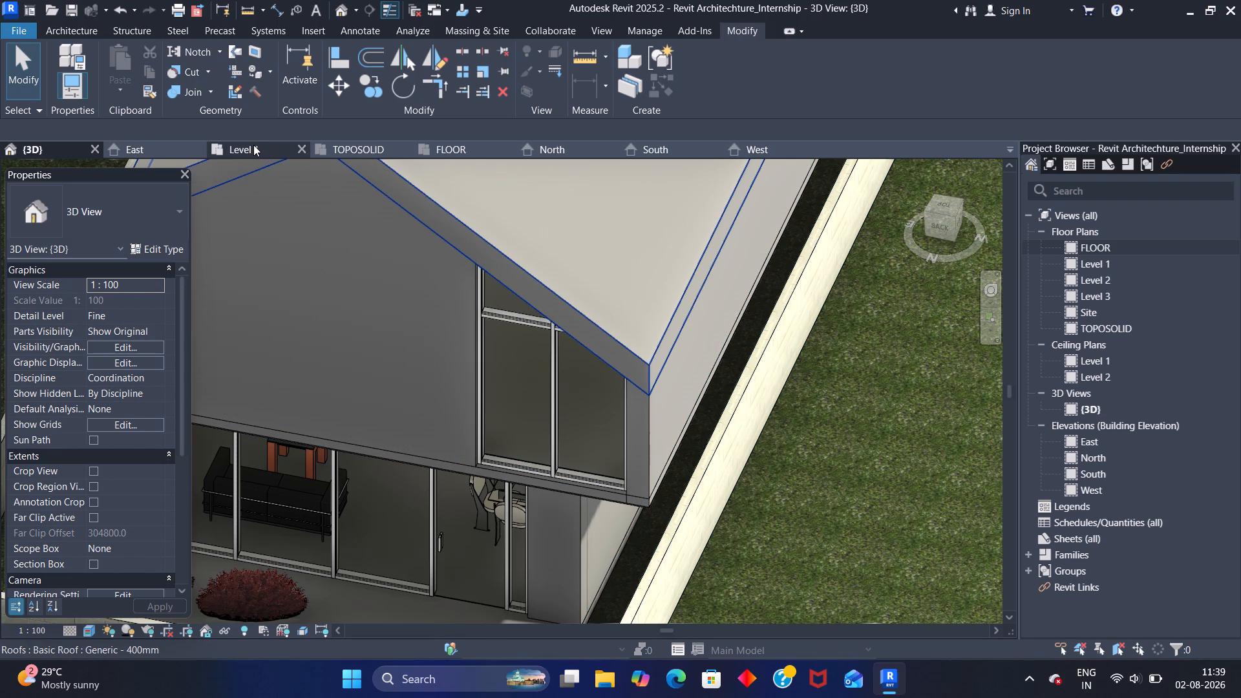
In the FLOOR plan, delete all the stray walls lying outside the toposolid, east of the site.
left_click(472, 145)
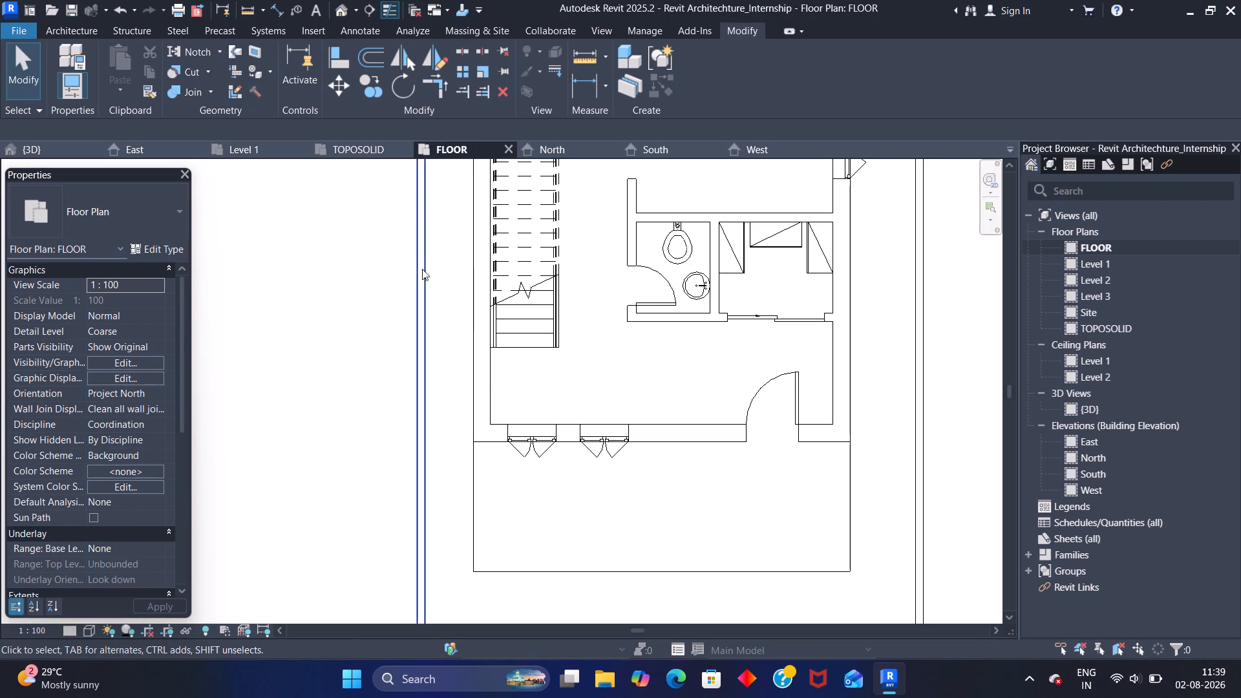
scroll(407, 287, "down", 8)
middle_click_drag(324, 288, 534, 324)
scroll(535, 324, "down", 3)
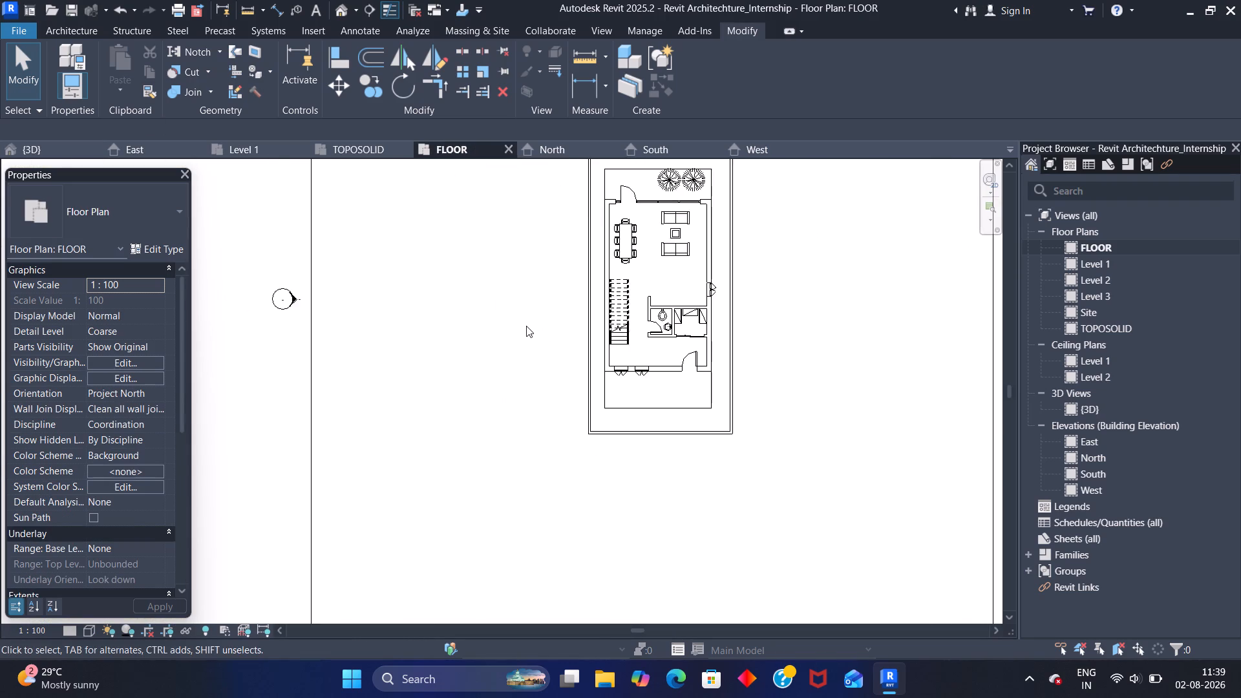
scroll(526, 326, "down", 8)
middle_click_drag(781, 407, 598, 399)
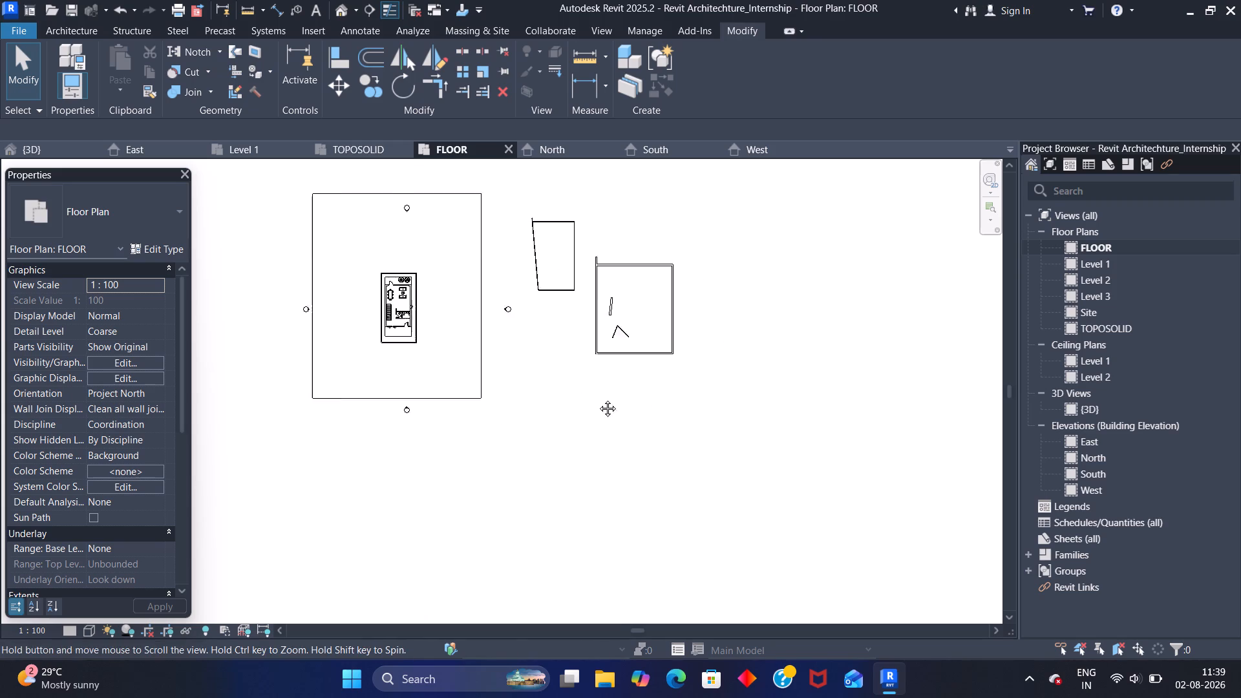
middle_click_drag(598, 399, 595, 403)
left_click_drag(690, 427, 492, 202)
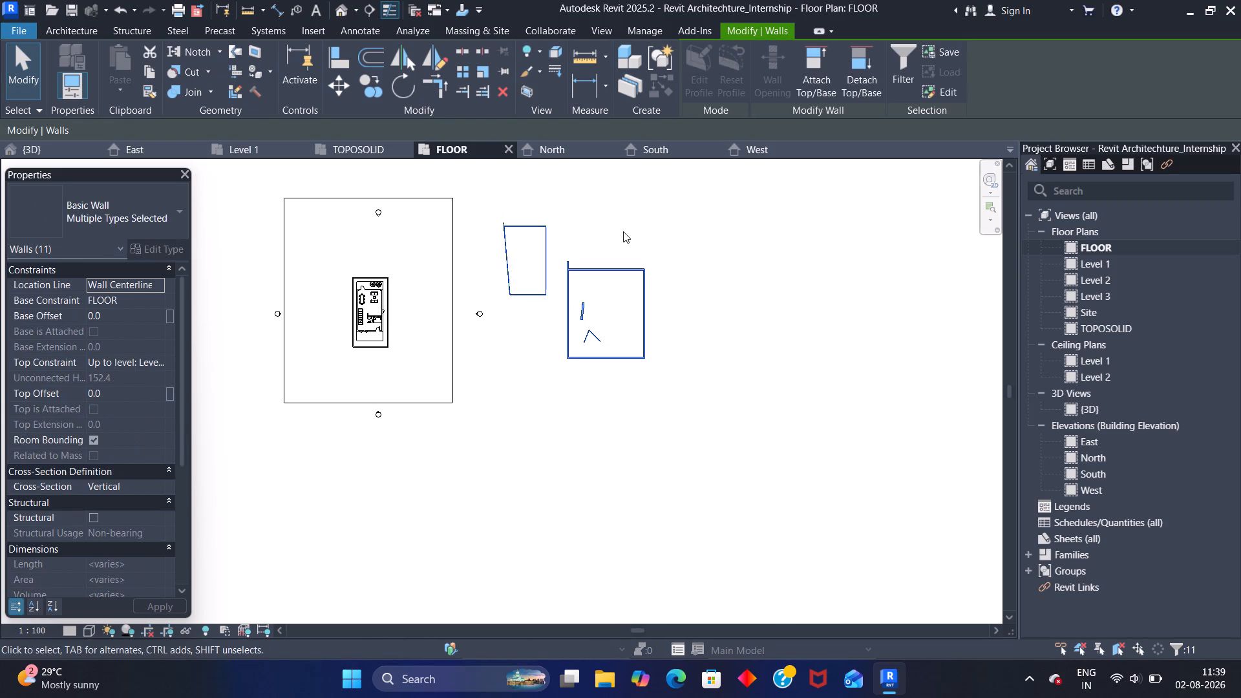
key("Delete")
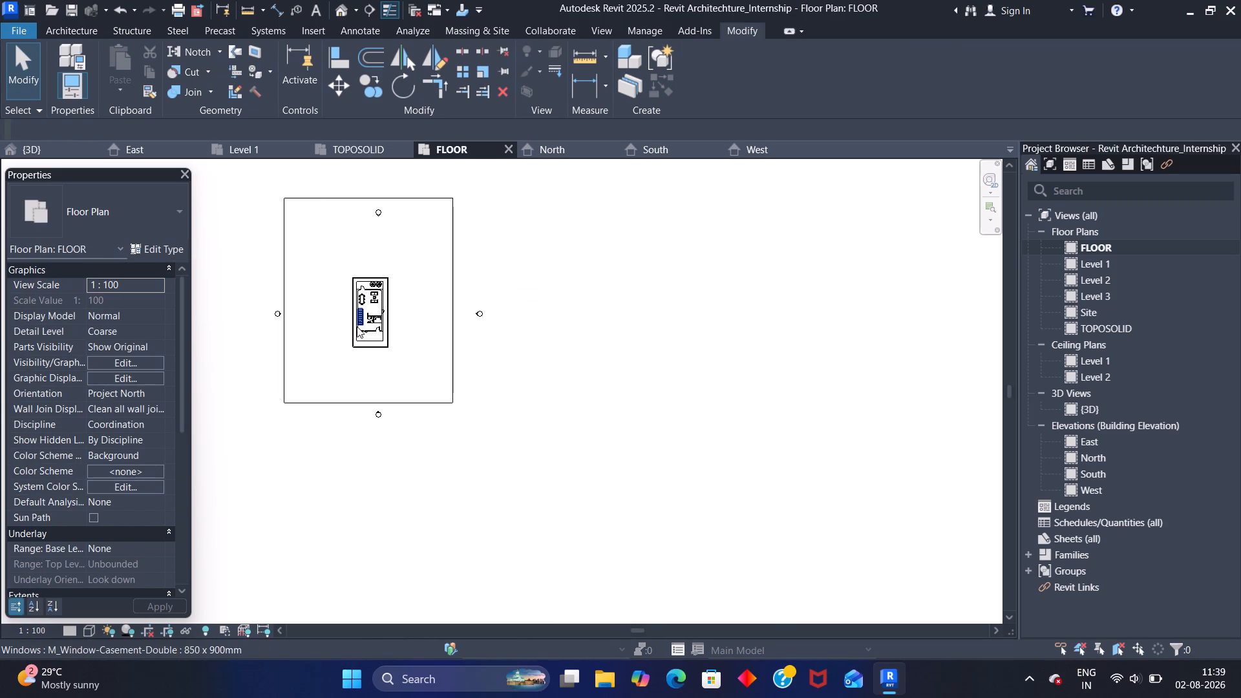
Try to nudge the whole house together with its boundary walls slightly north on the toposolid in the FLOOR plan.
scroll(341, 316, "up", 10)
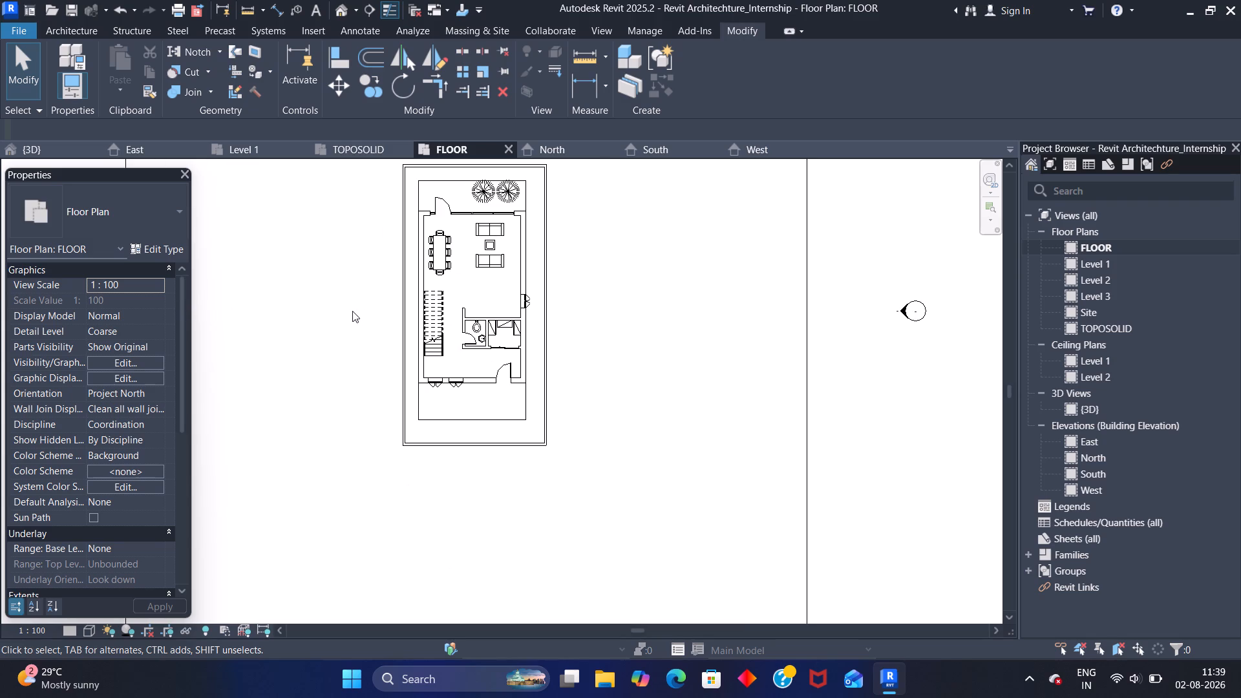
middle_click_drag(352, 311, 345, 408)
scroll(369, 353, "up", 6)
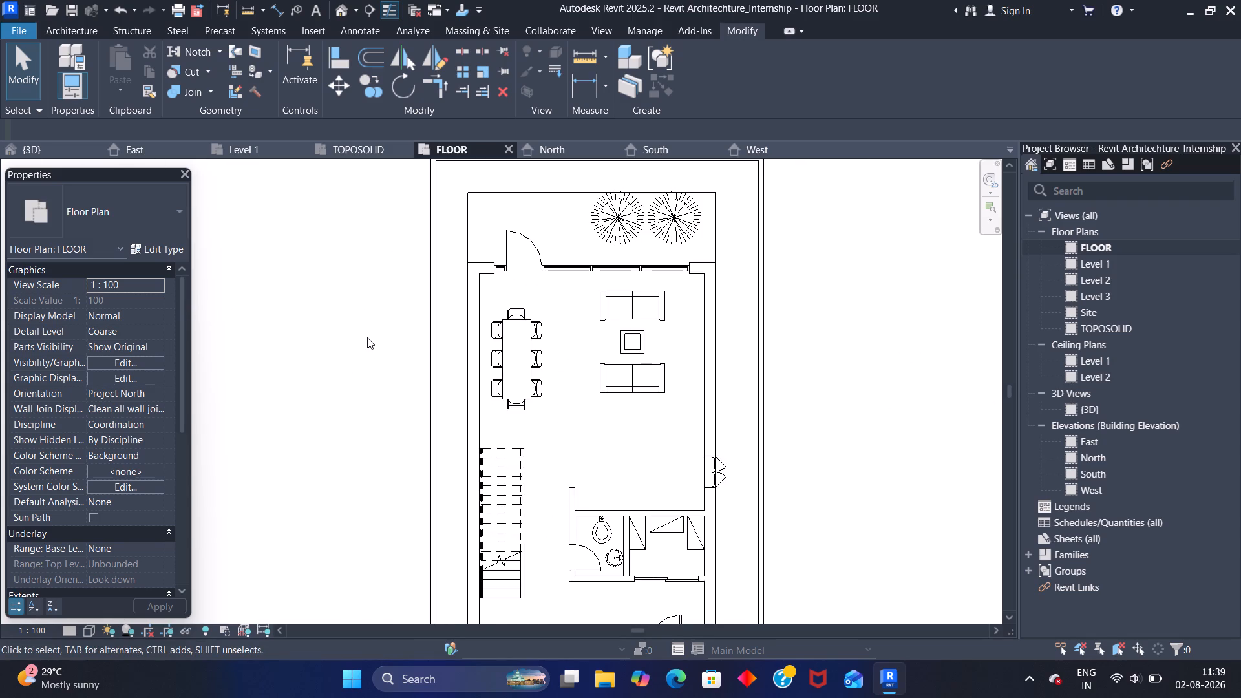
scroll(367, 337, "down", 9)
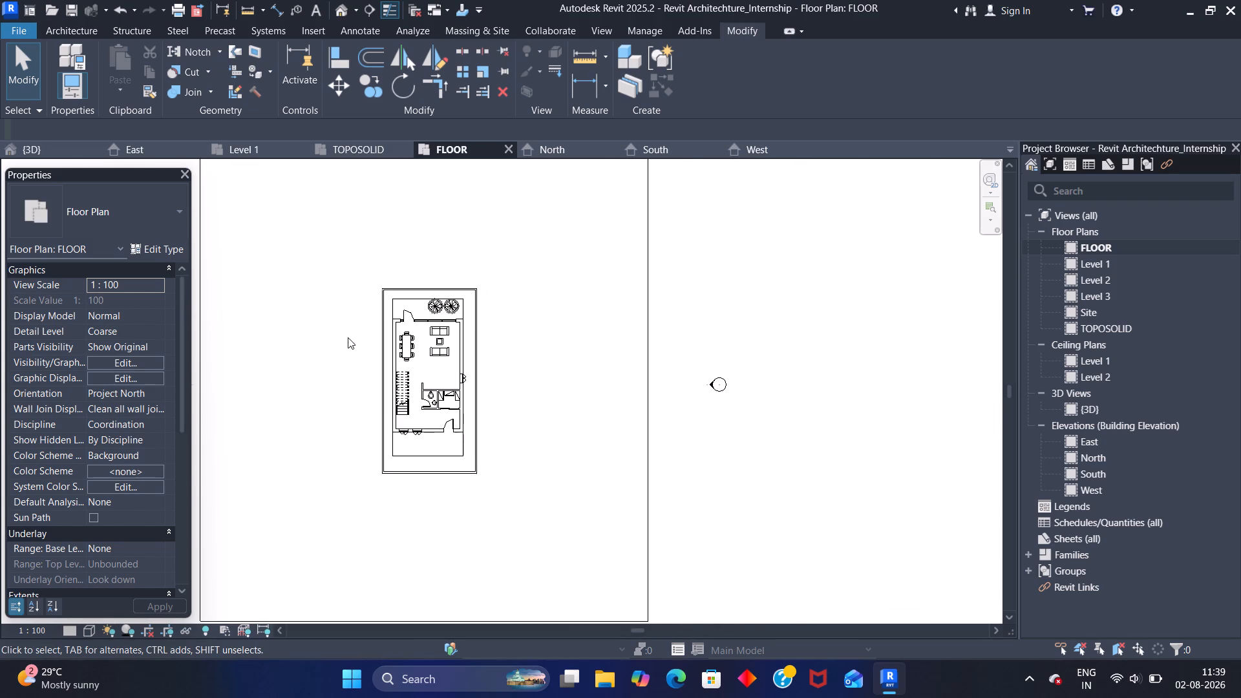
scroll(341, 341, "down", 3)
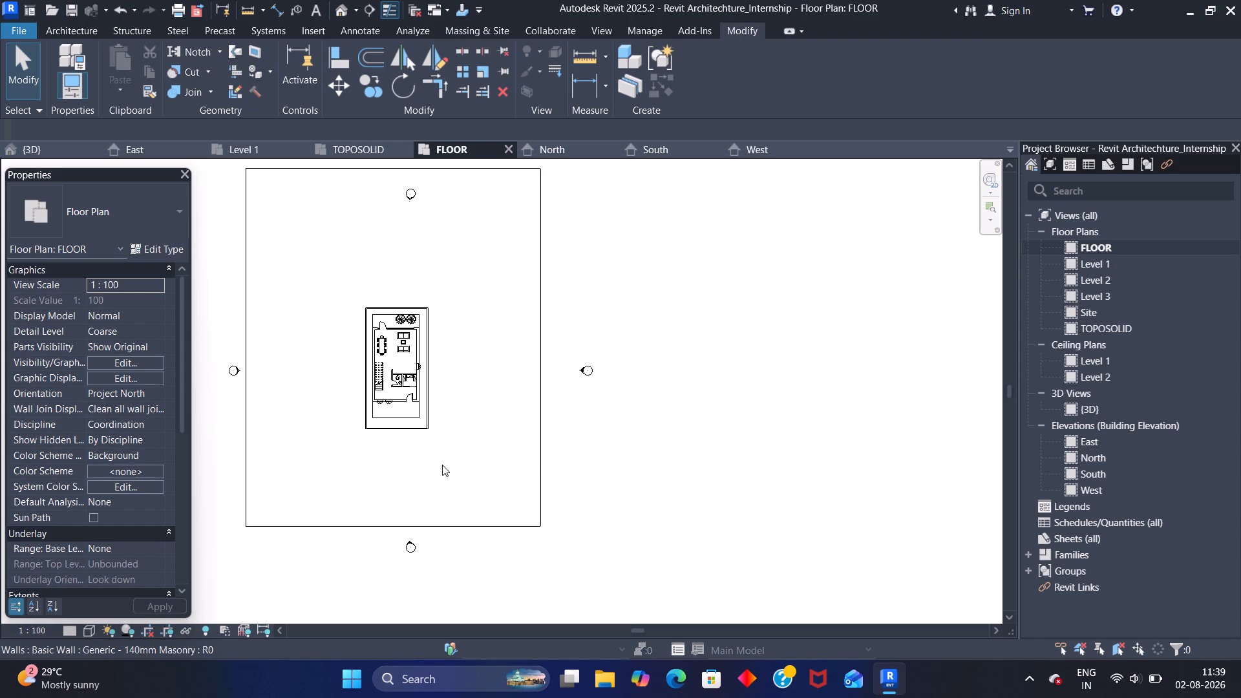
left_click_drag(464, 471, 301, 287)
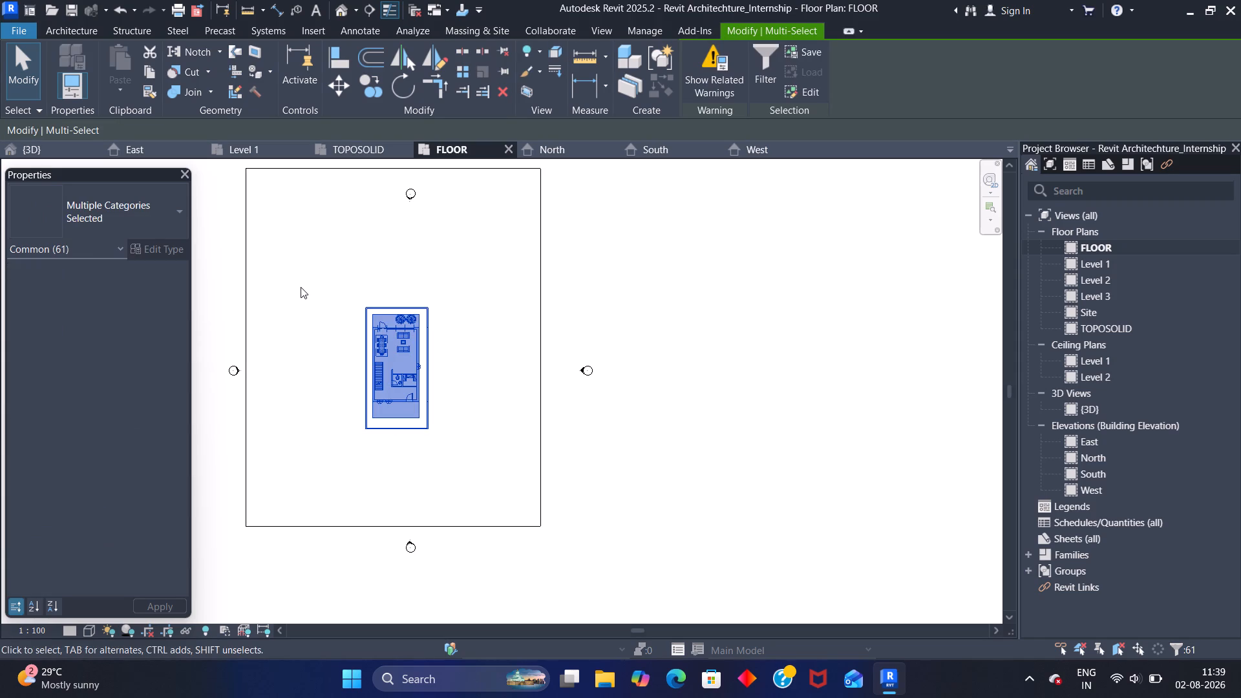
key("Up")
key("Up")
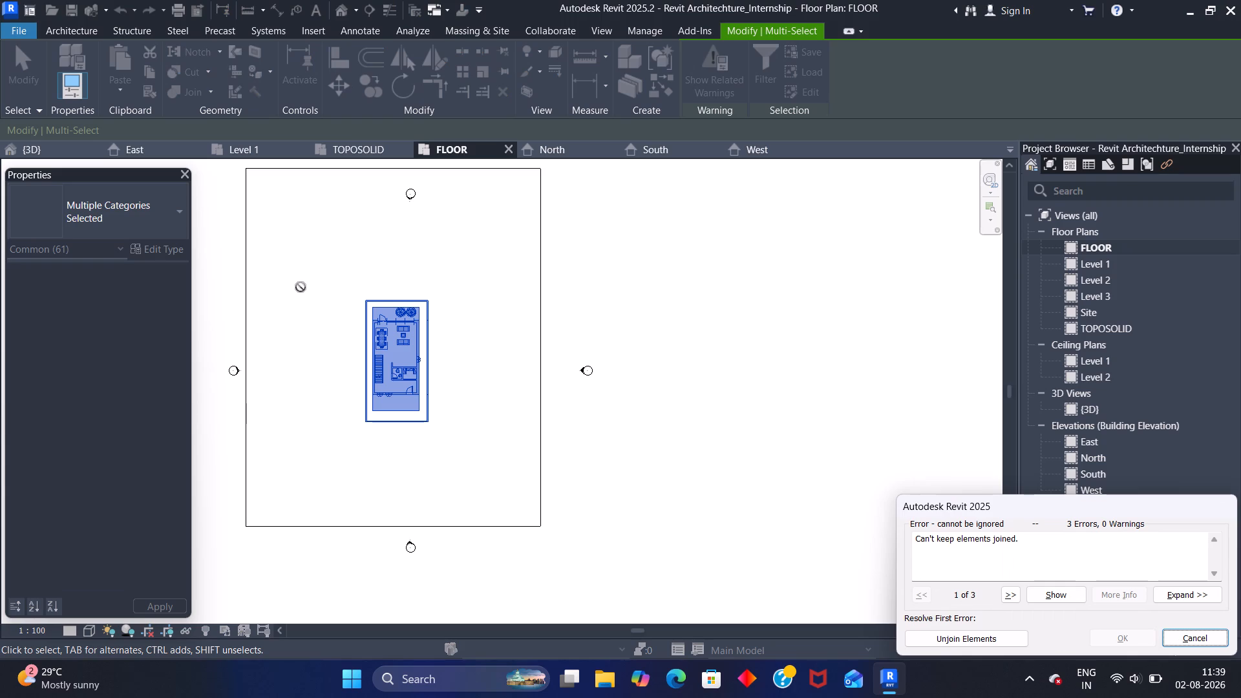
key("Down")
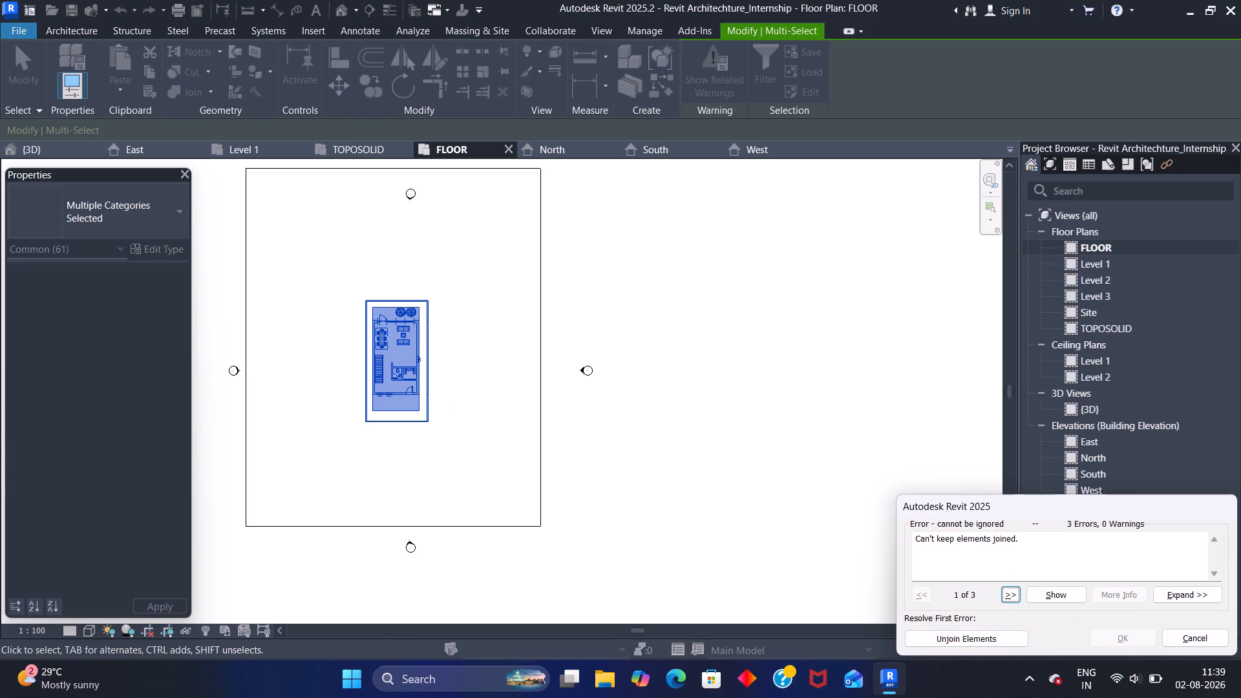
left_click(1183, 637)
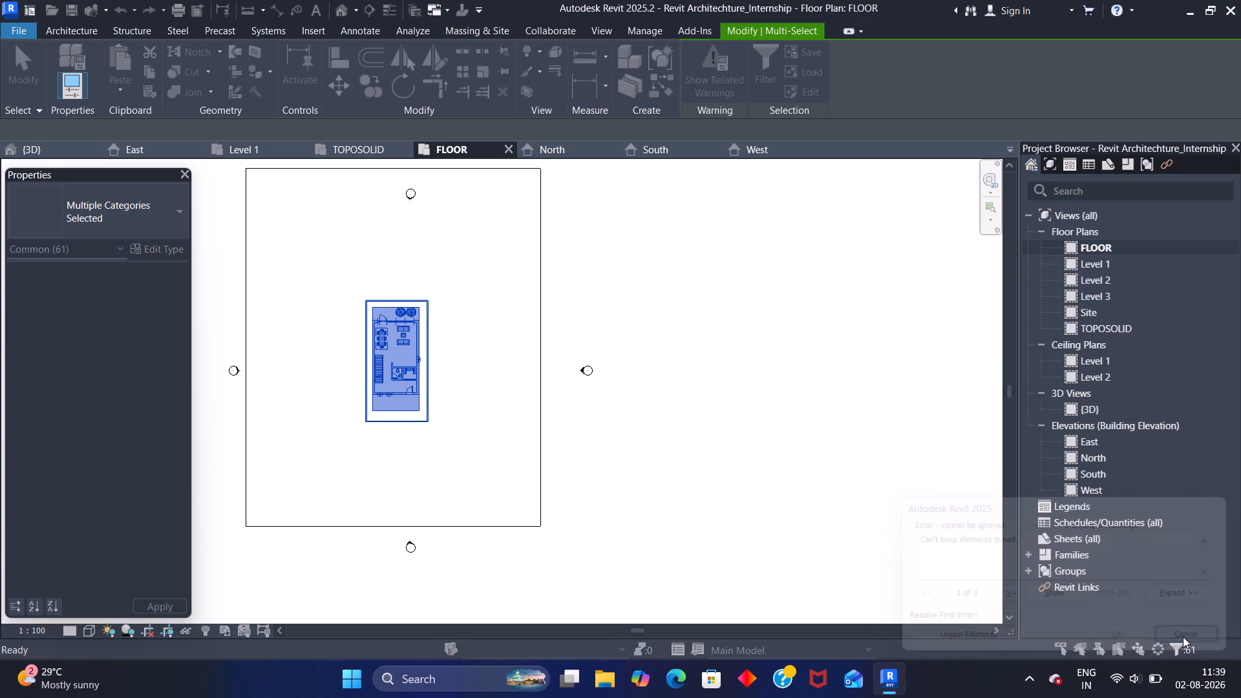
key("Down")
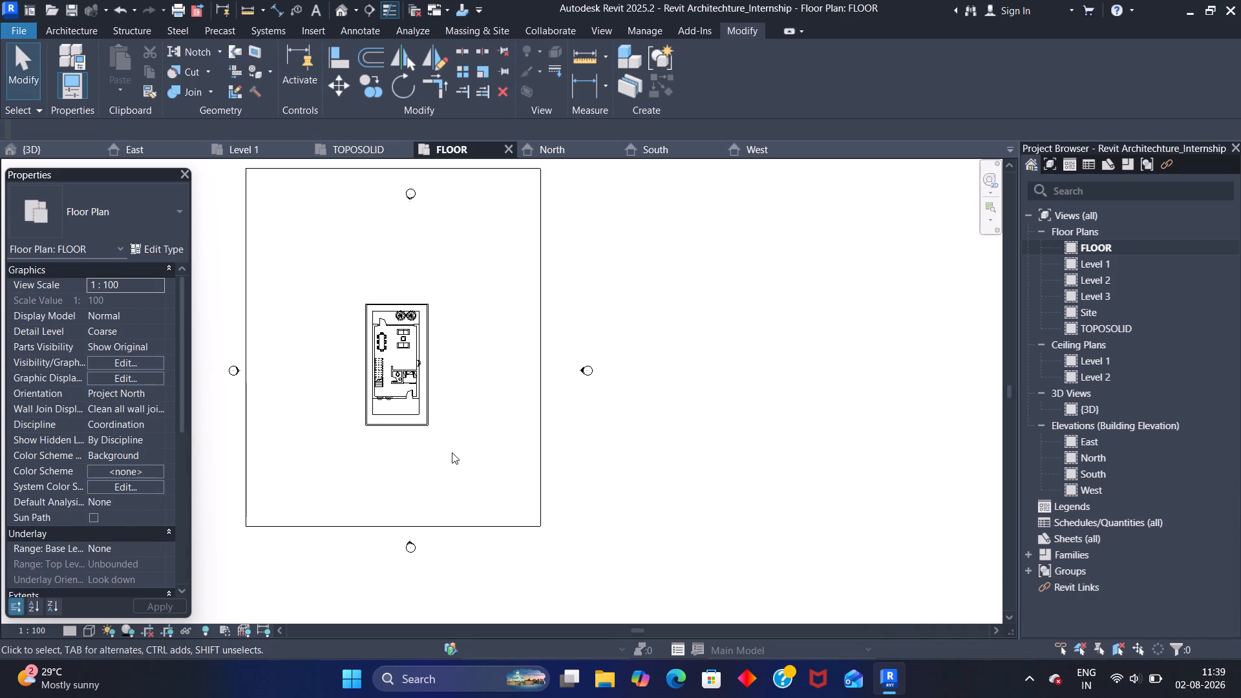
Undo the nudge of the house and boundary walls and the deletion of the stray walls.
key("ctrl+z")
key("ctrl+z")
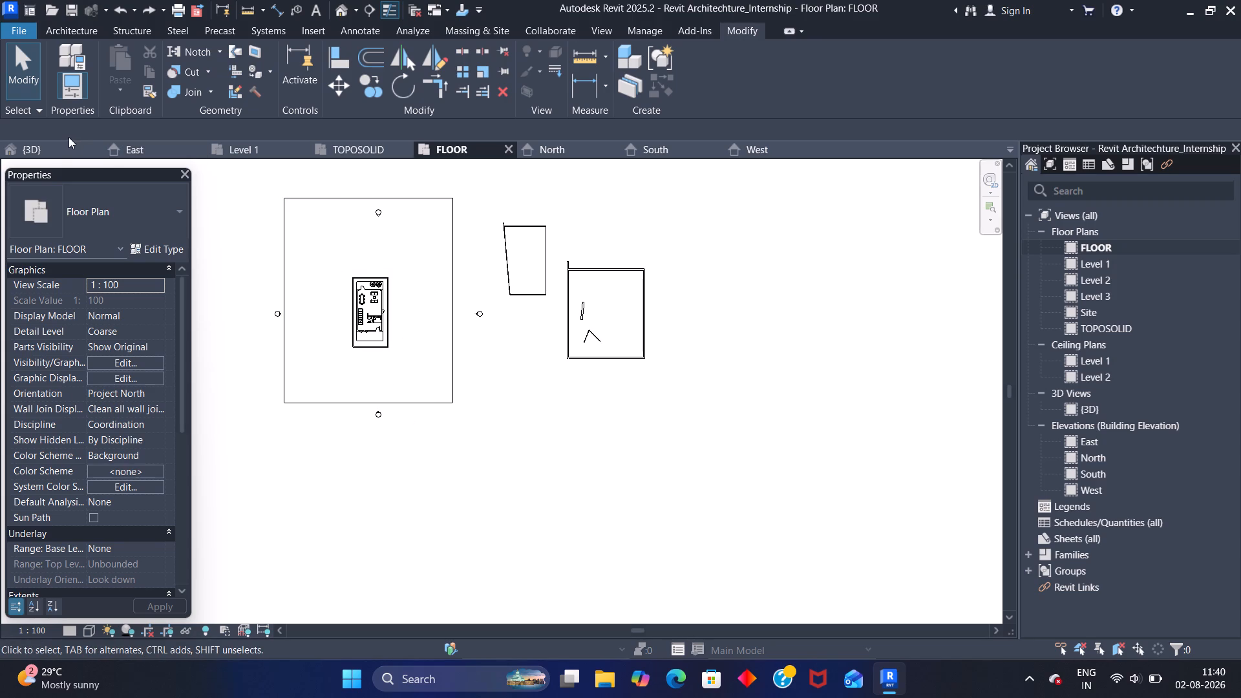
Examine the house and its boundary wall enclosure in the 3D view, including the rear corners and surrounding grassland.
left_click(55, 150)
scroll(445, 328, "down", 4)
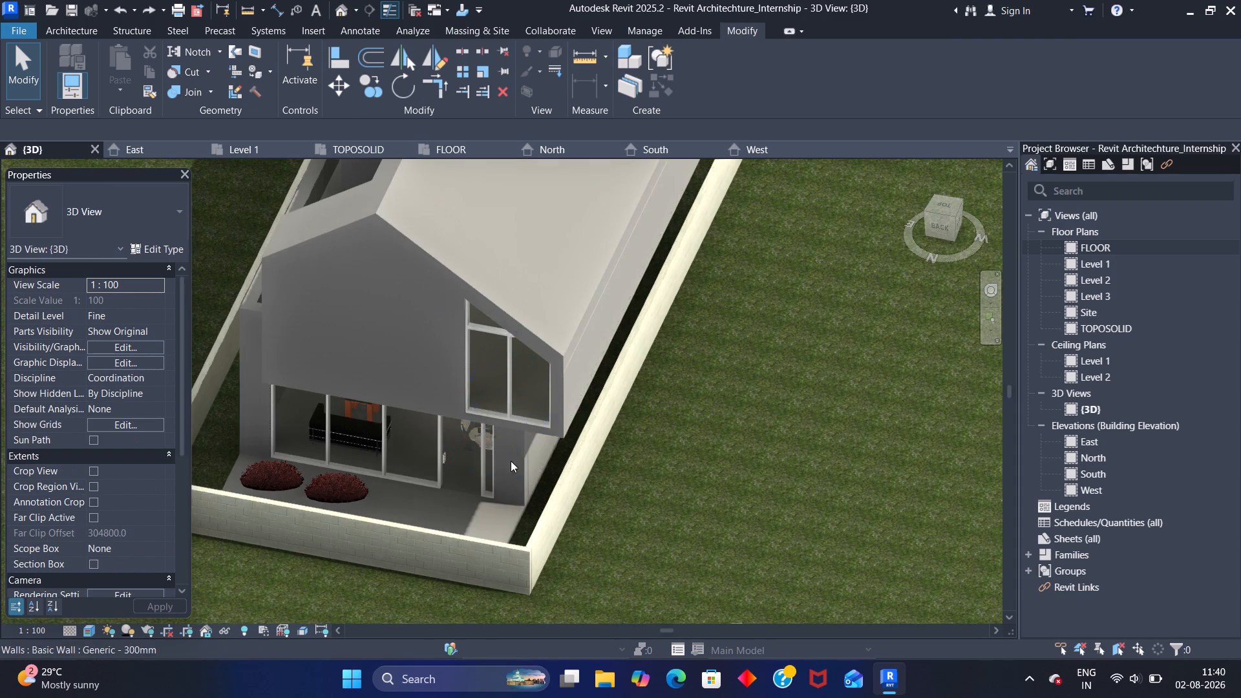
middle_click_drag(591, 538, 749, 514)
scroll(749, 514, "down", 2)
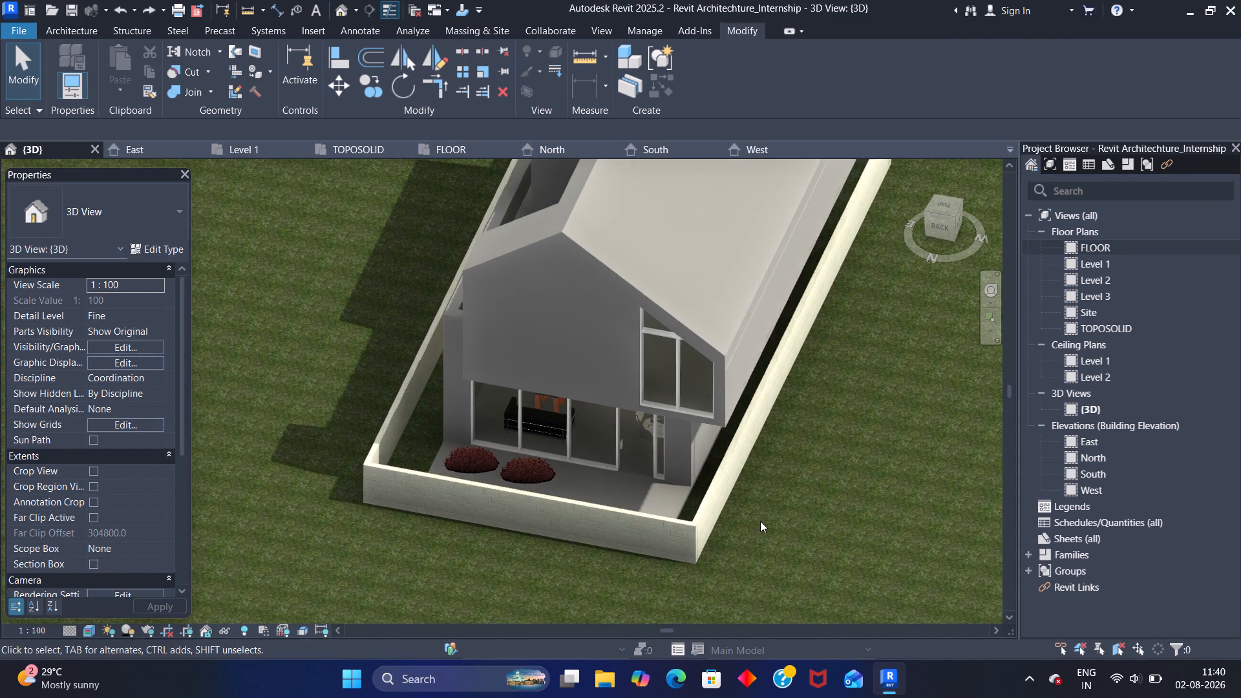
scroll(760, 521, "down", 6)
scroll(785, 465, "up", 3)
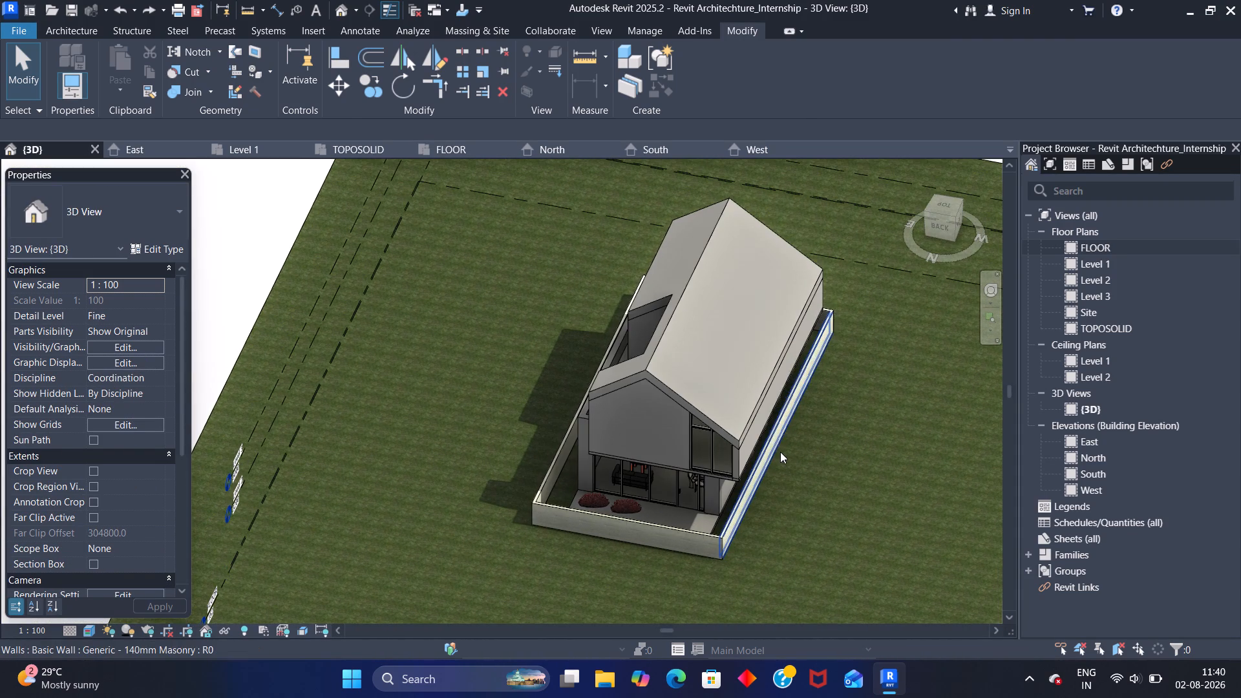
In the FLOOR plan, delete all the stray walls lying outside the toposolid, east of the site.
left_click(462, 154)
left_click_drag(702, 401, 491, 200)
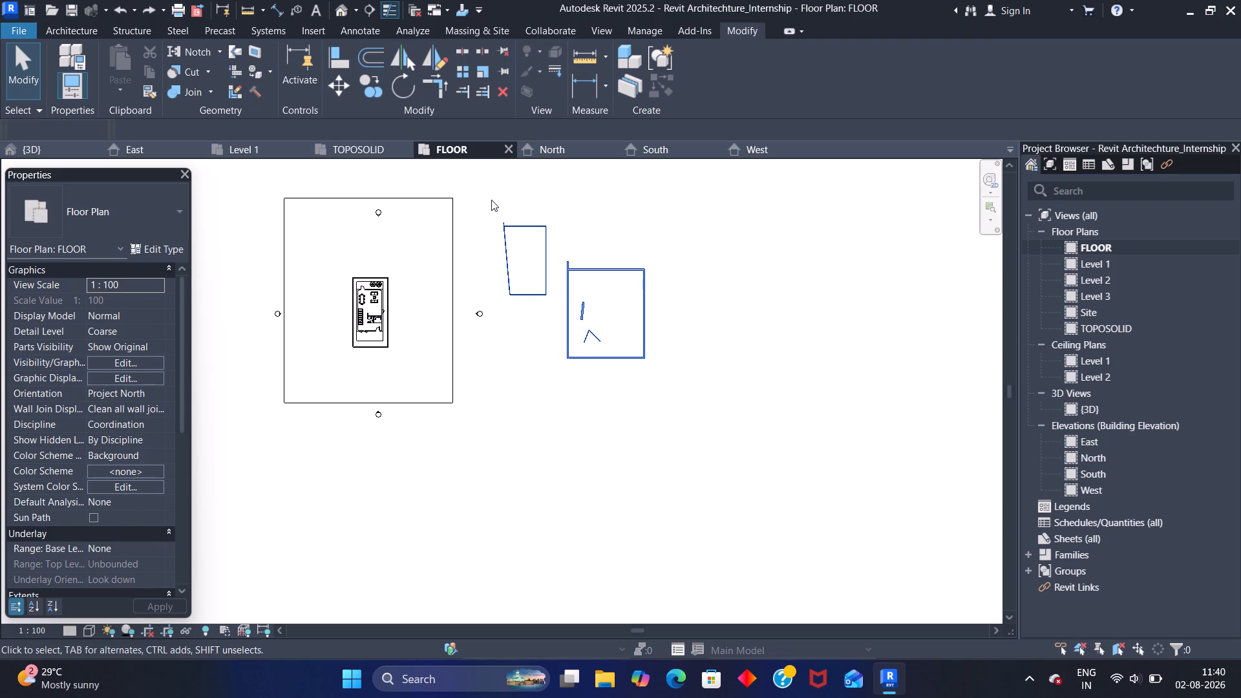
key("Delete")
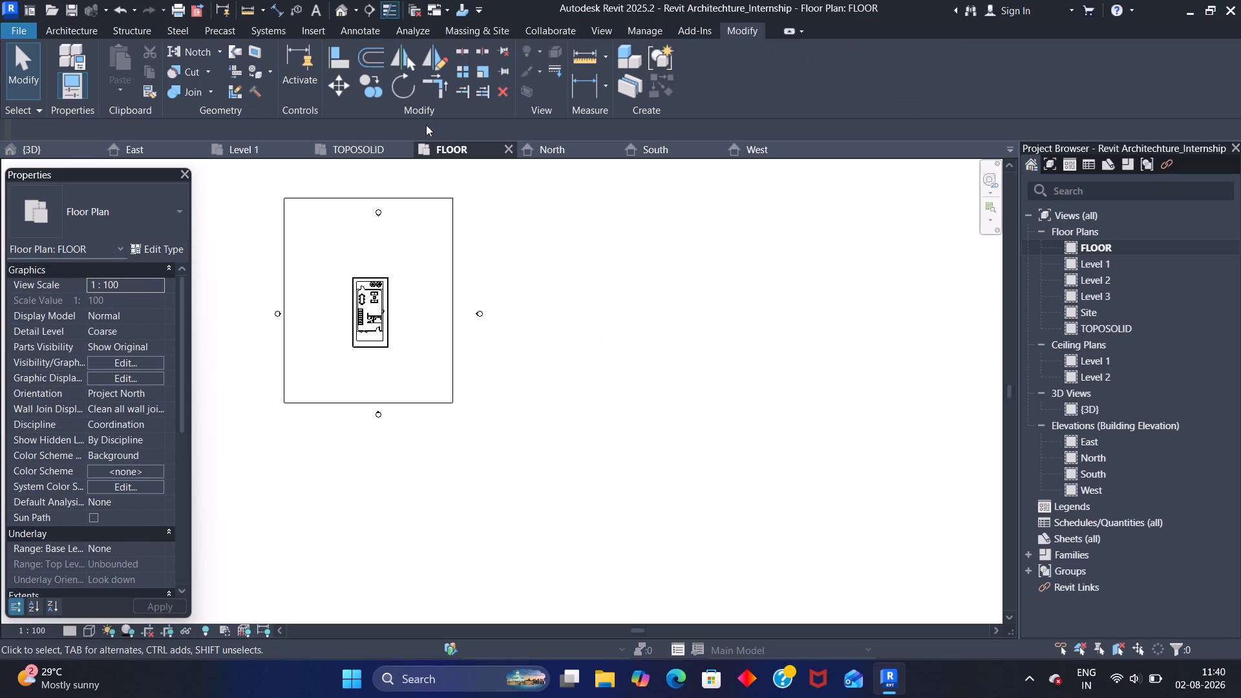
Examine the front terrace area and boundary walls in the FLOOR plan, and check the enclosure in the 3D view.
middle_click_drag(330, 252, 433, 193)
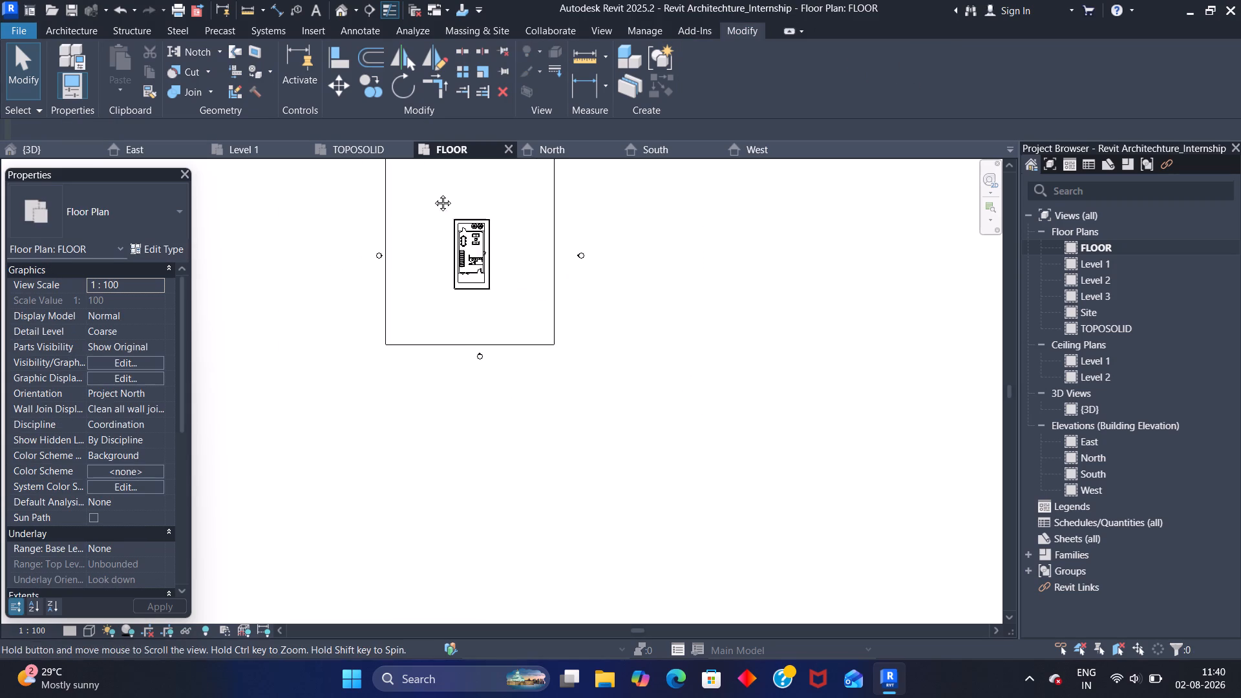
middle_click_drag(433, 193, 436, 196)
scroll(443, 218, "up", 9)
scroll(475, 288, "up", 3)
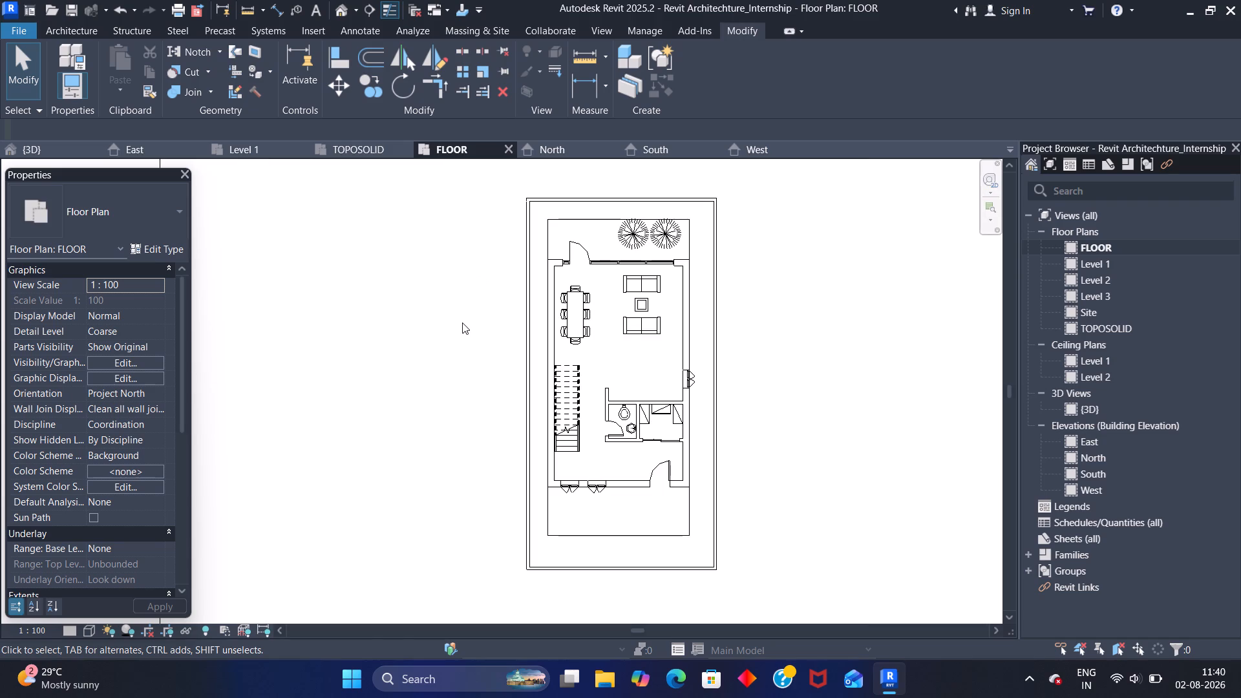
middle_click_drag(462, 332, 408, 259)
scroll(522, 434, "up", 6)
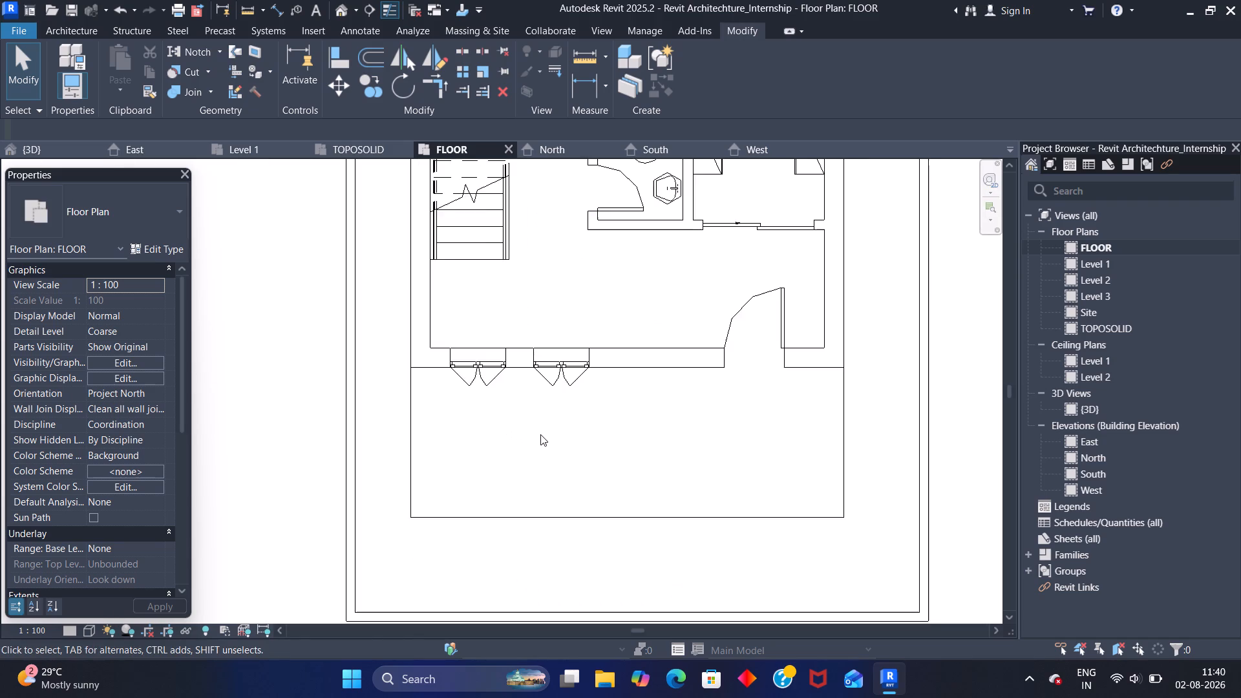
scroll(540, 434, "up", 4)
scroll(540, 425, "down", 8)
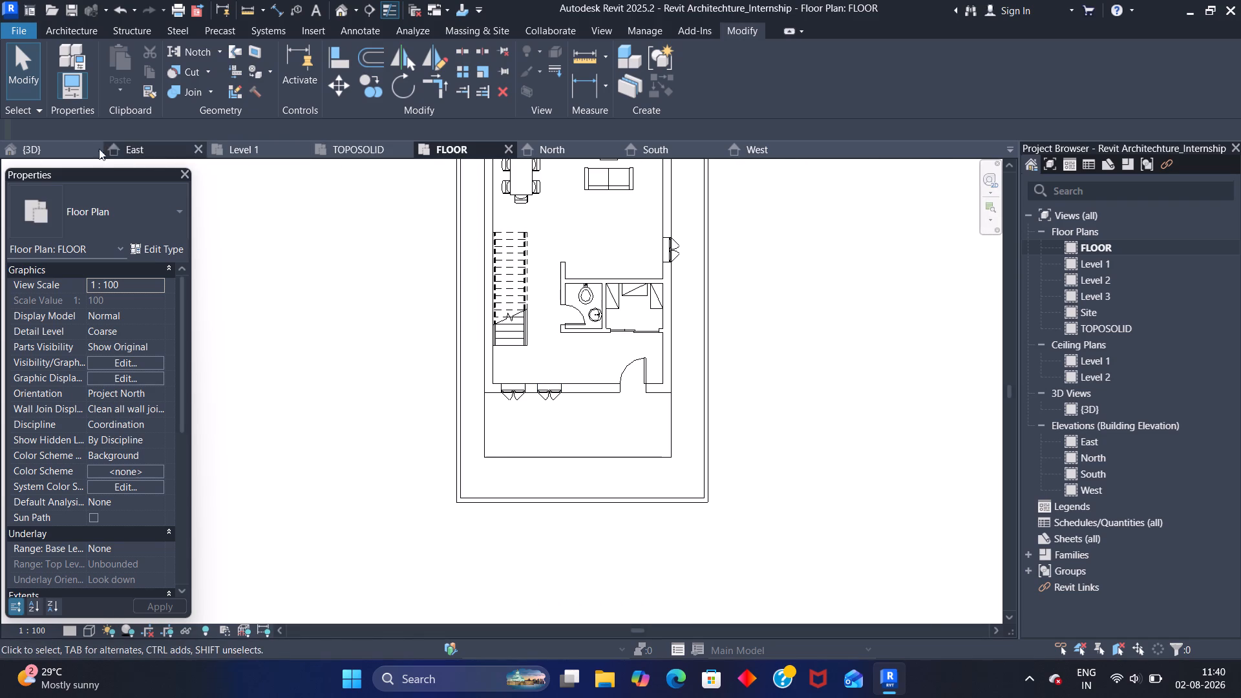
left_click(80, 146)
scroll(523, 413, "down", 1)
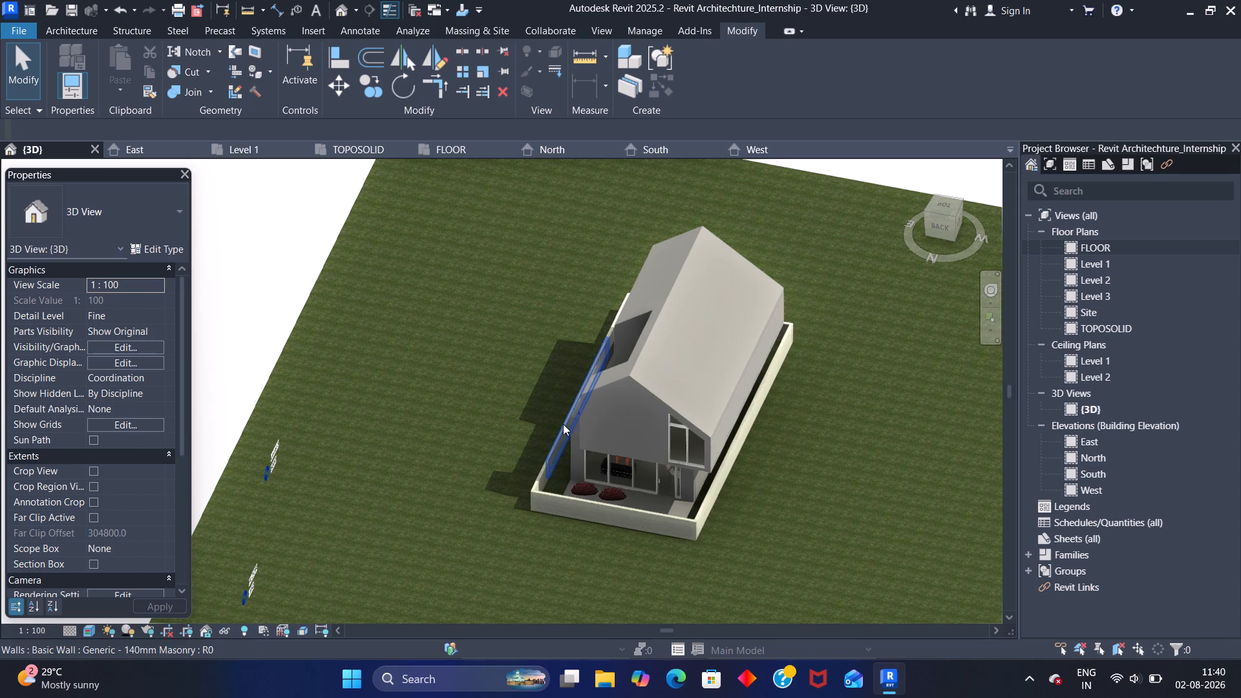
In the FLOOR plan, start placing a component and load the M_RPC Tree - Tropical family from the Planting folder.
left_click(447, 151)
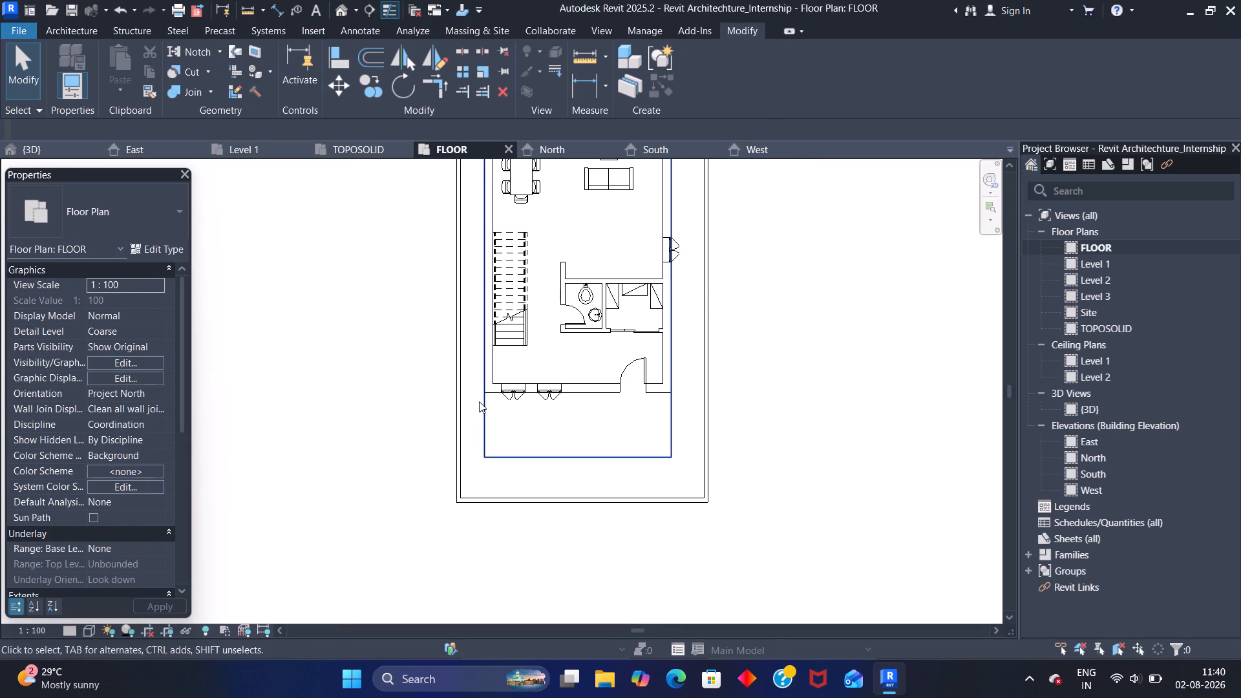
scroll(479, 432, "down", 1)
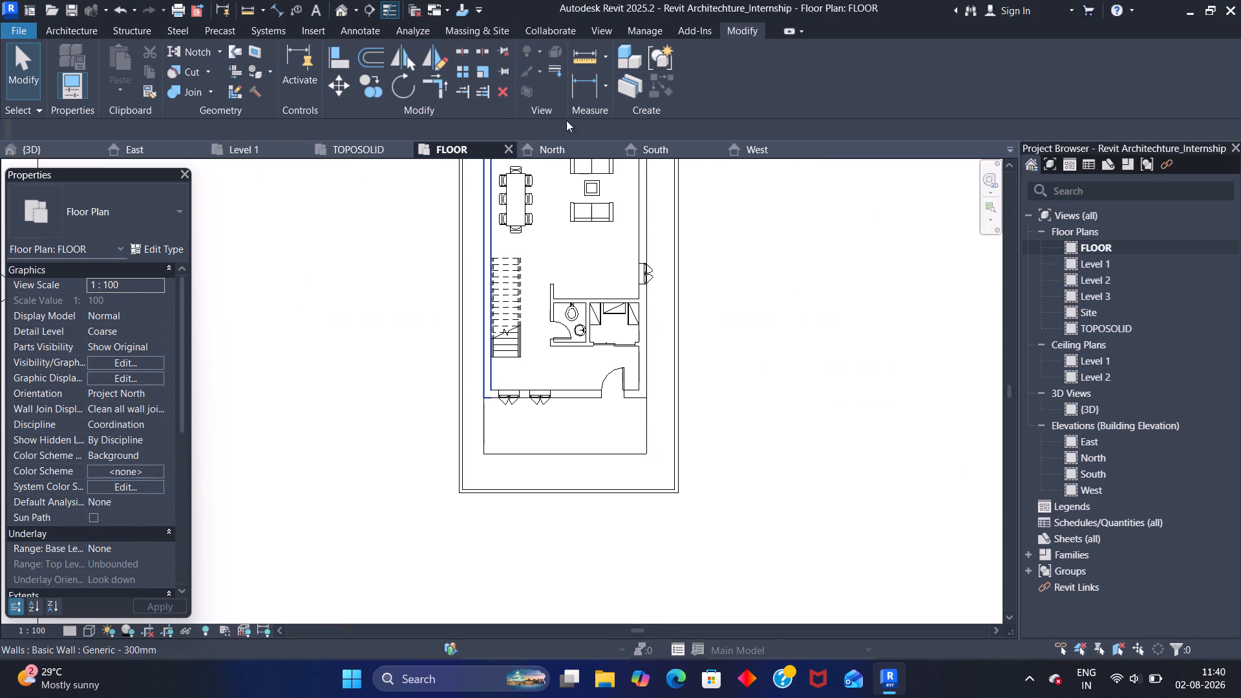
left_click(76, 29)
left_click(184, 65)
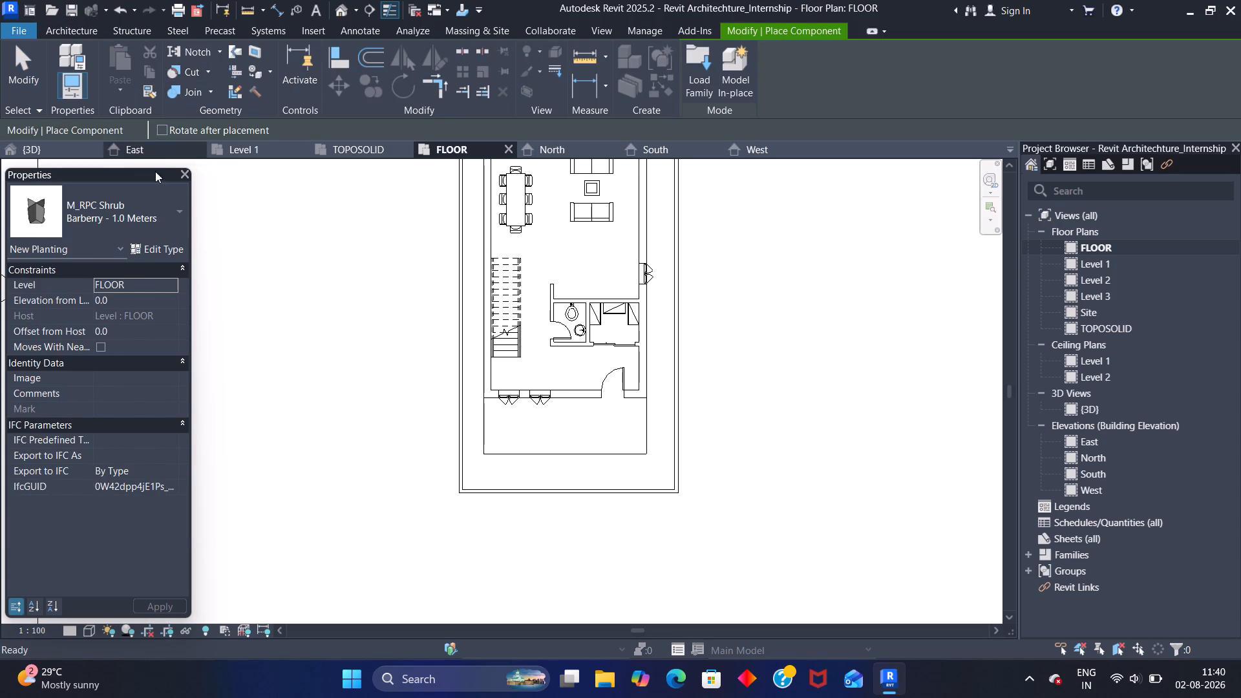
left_click(688, 70)
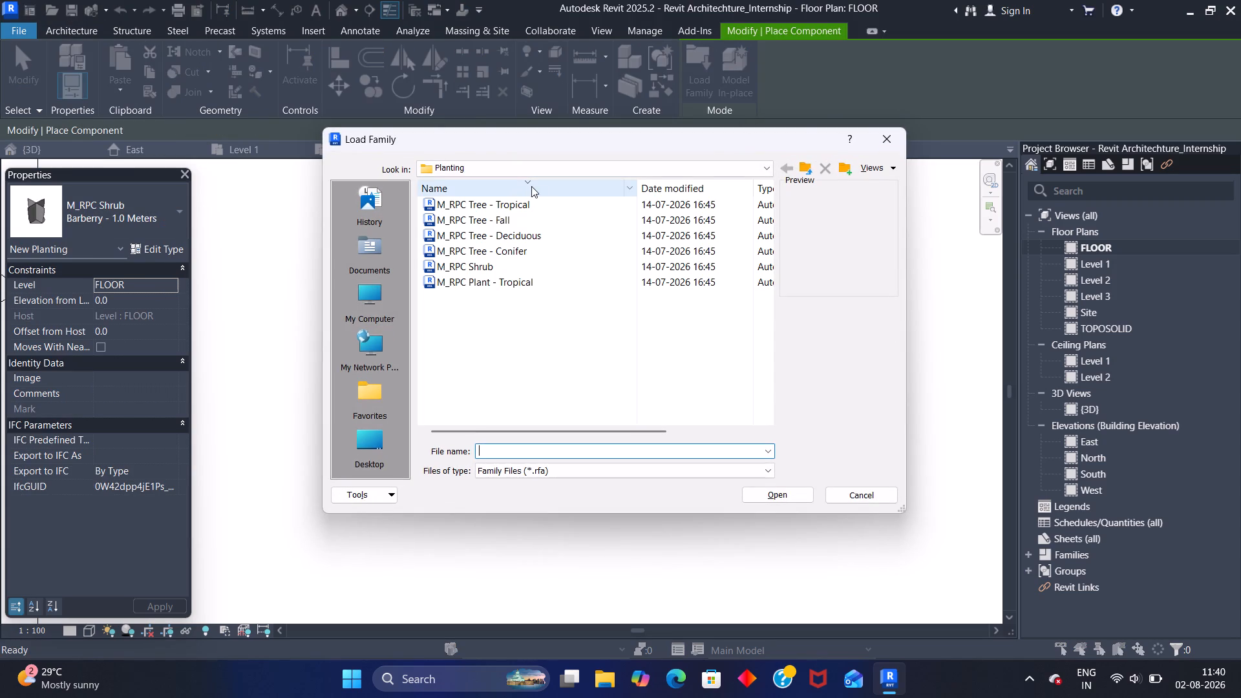
left_click(511, 204)
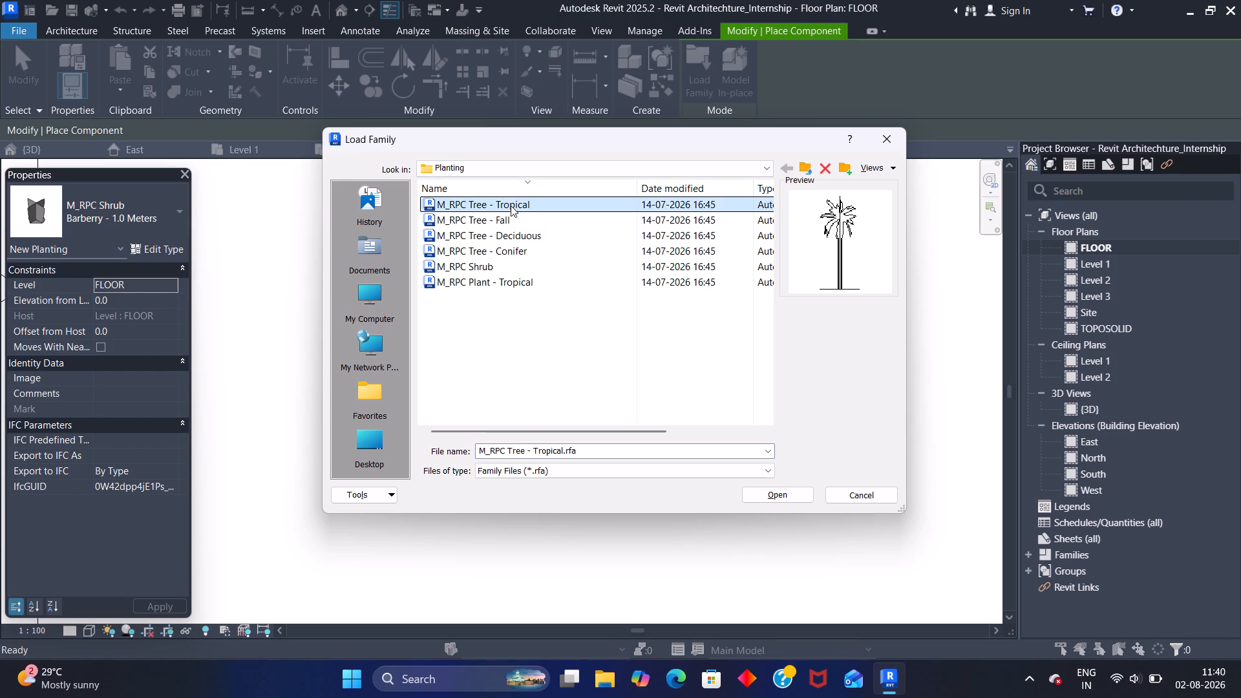
left_click(513, 215)
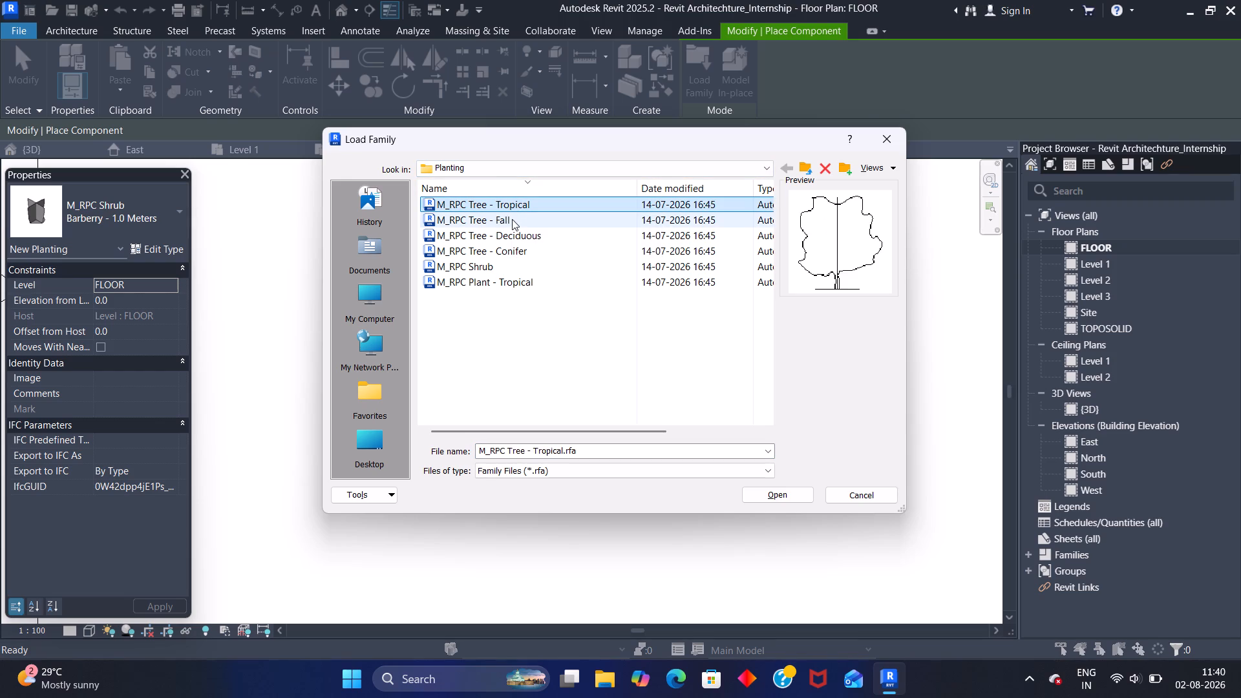
left_click(522, 209)
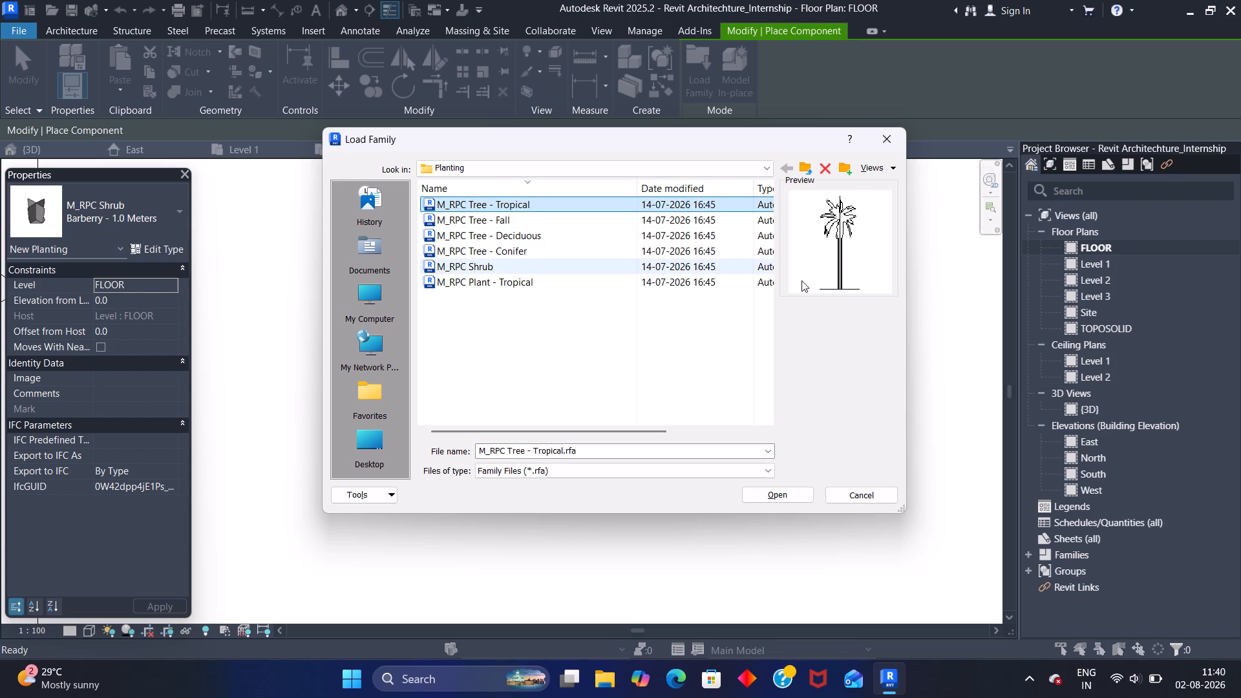
left_click(779, 492)
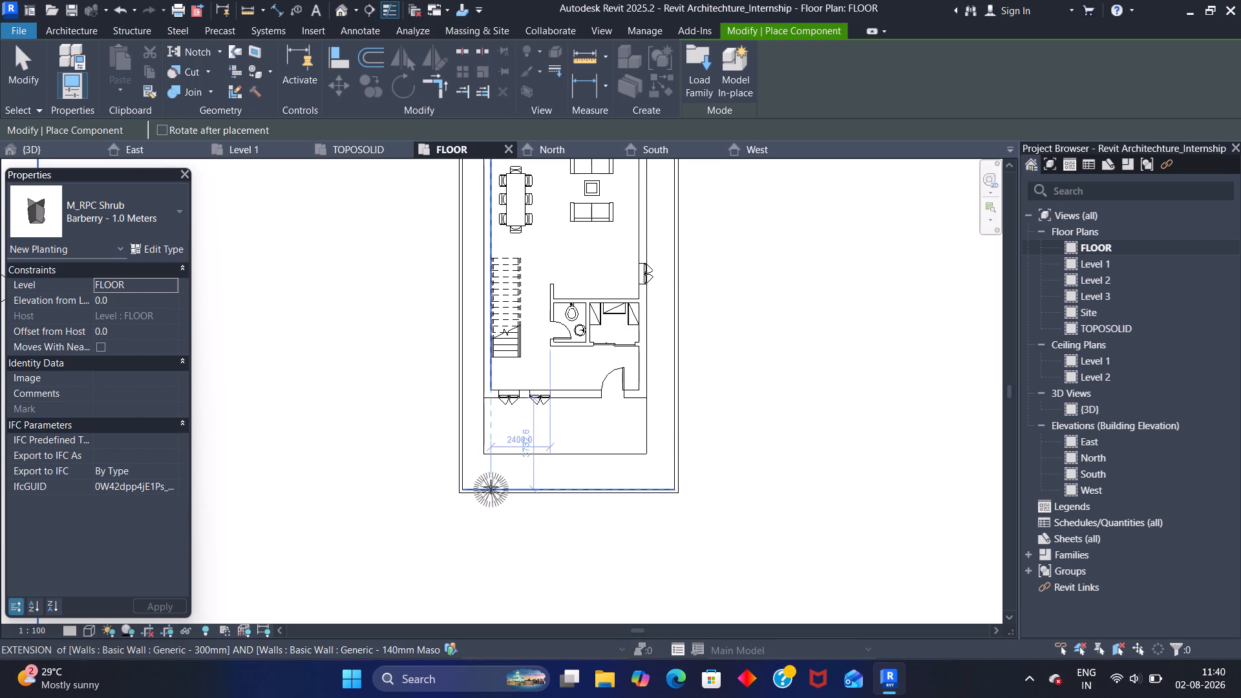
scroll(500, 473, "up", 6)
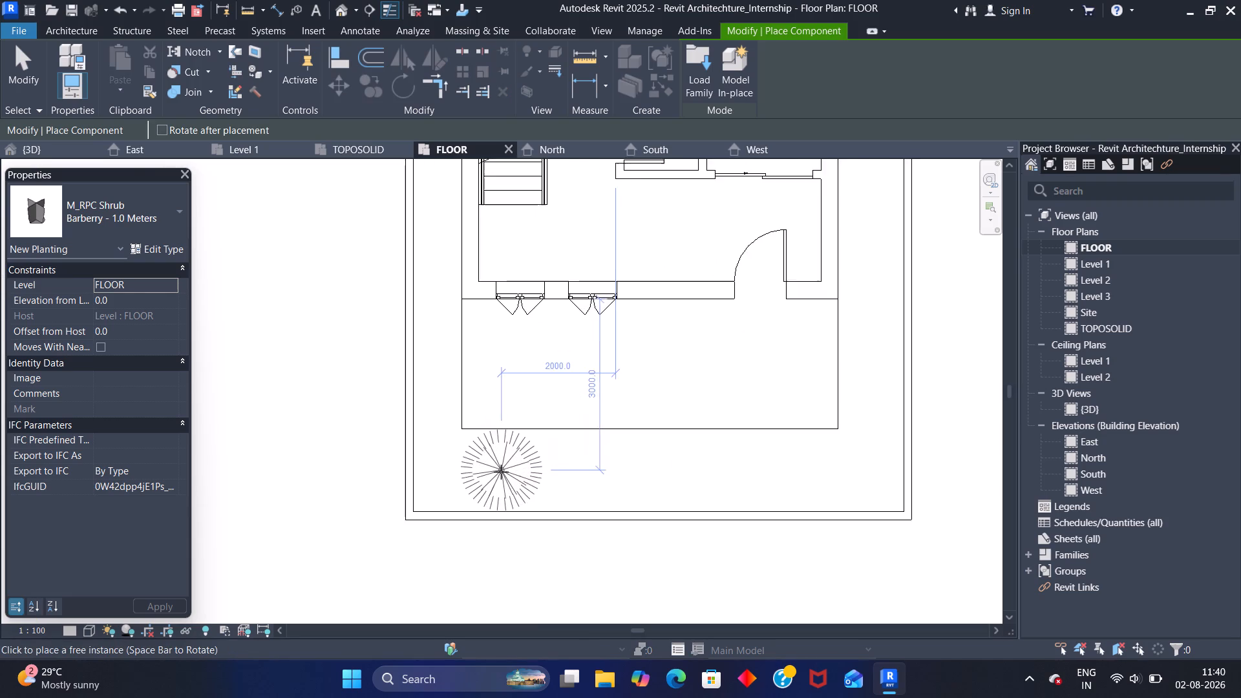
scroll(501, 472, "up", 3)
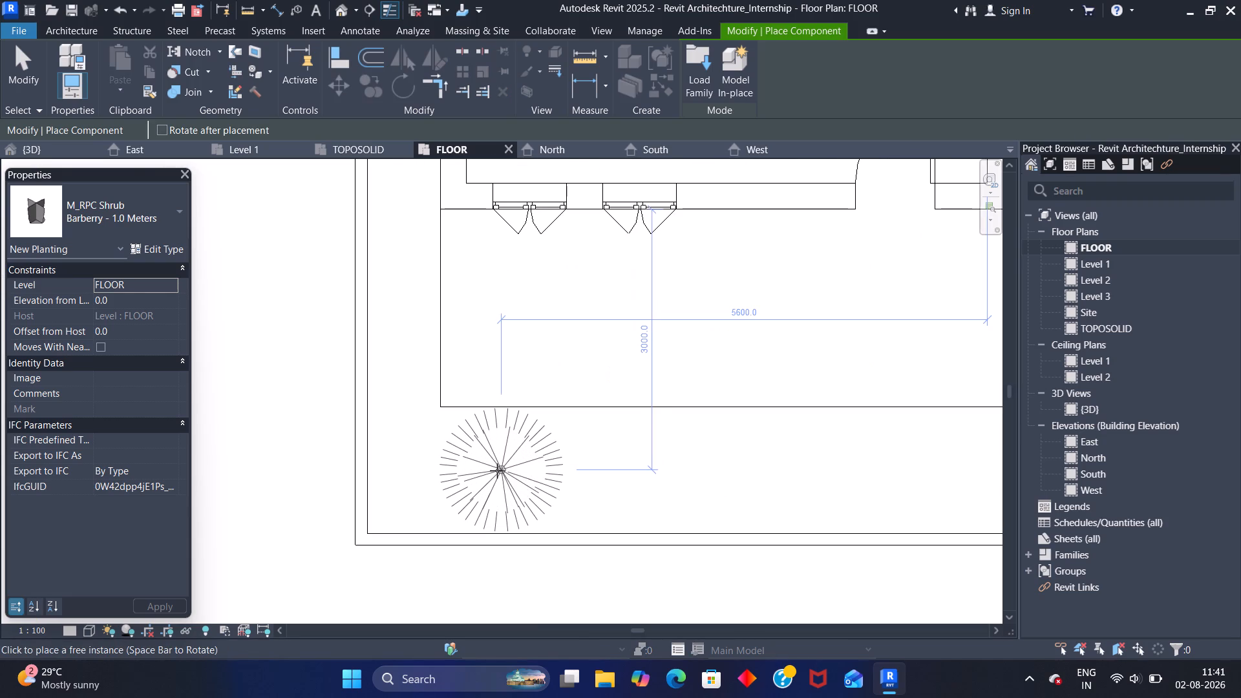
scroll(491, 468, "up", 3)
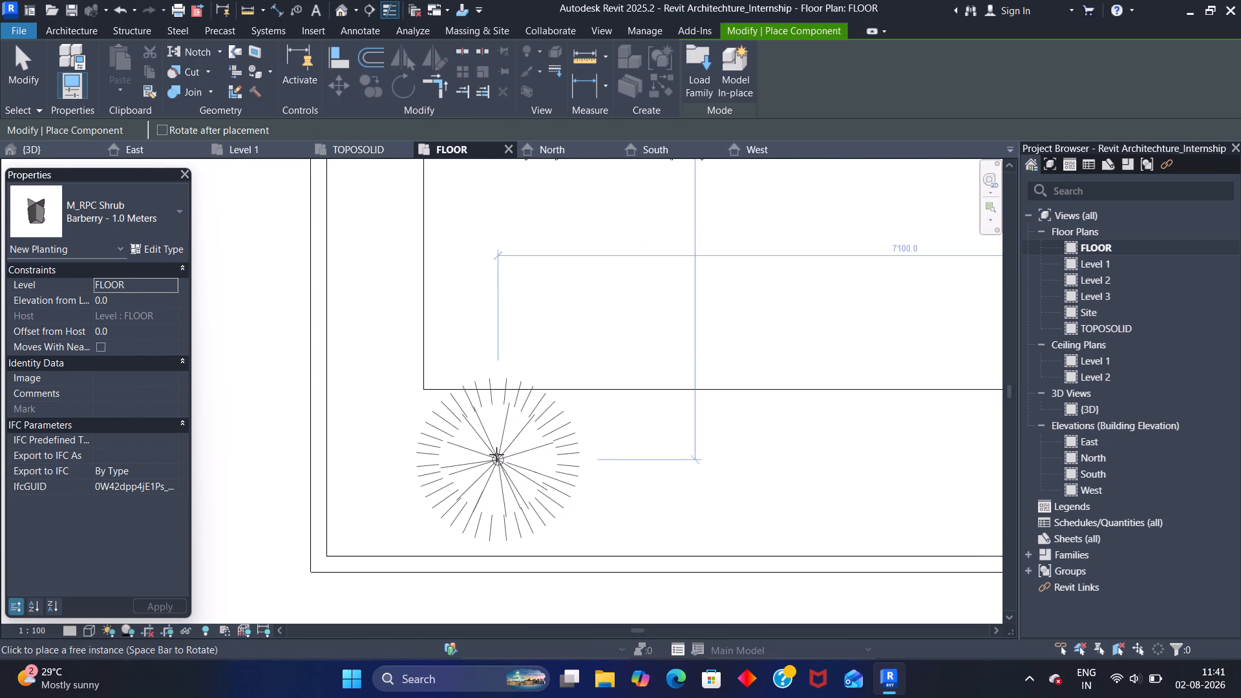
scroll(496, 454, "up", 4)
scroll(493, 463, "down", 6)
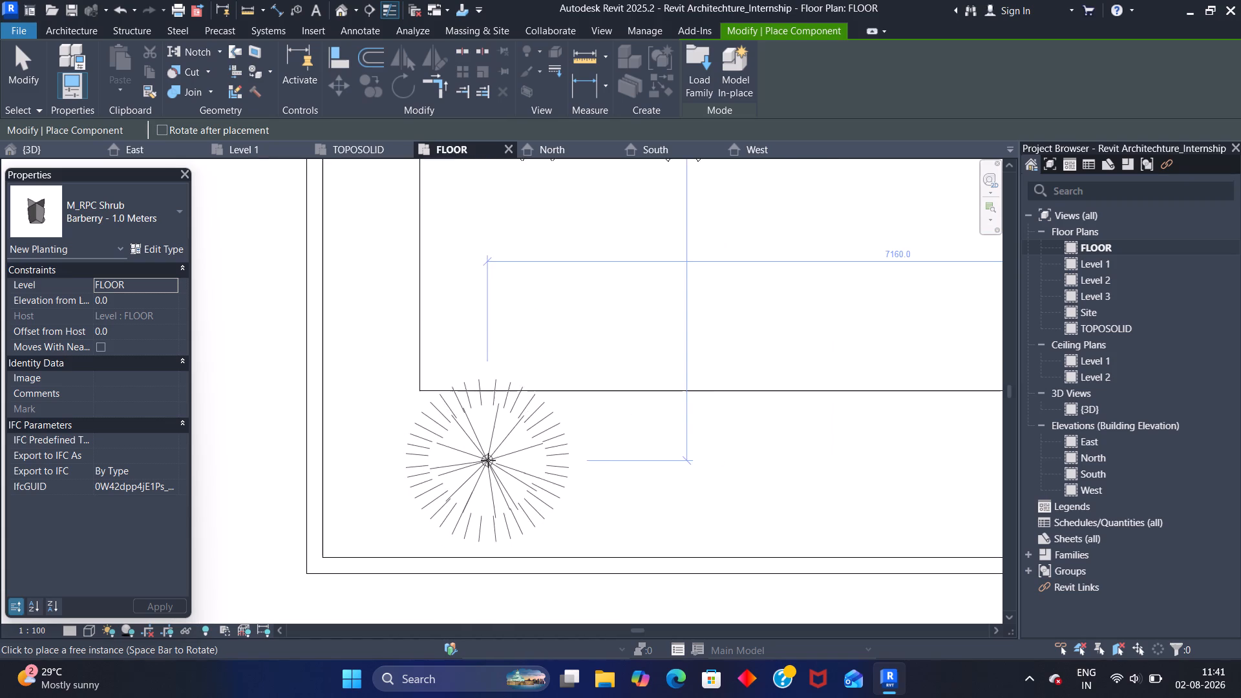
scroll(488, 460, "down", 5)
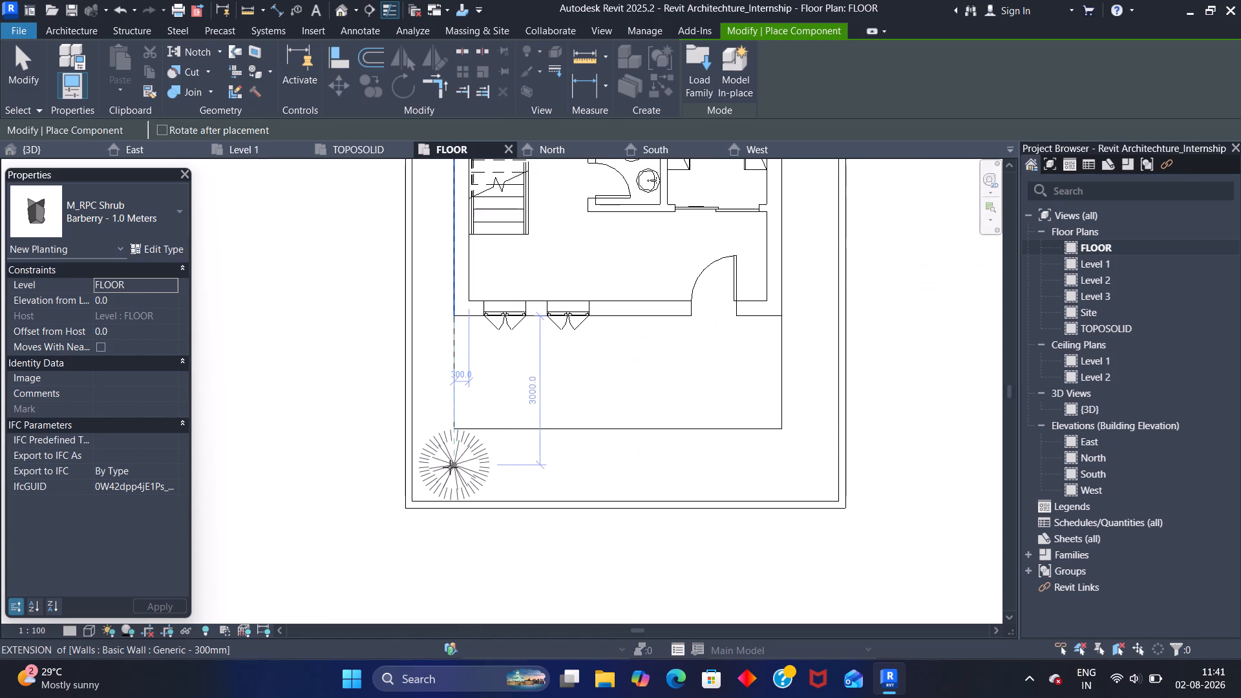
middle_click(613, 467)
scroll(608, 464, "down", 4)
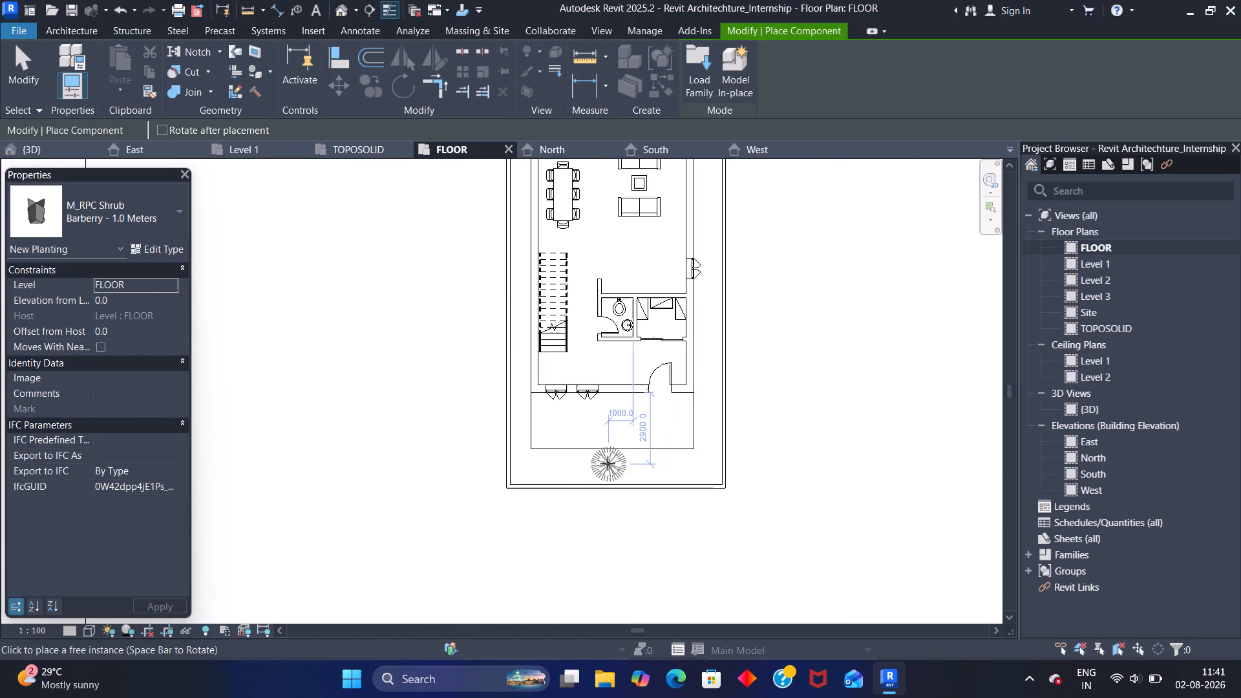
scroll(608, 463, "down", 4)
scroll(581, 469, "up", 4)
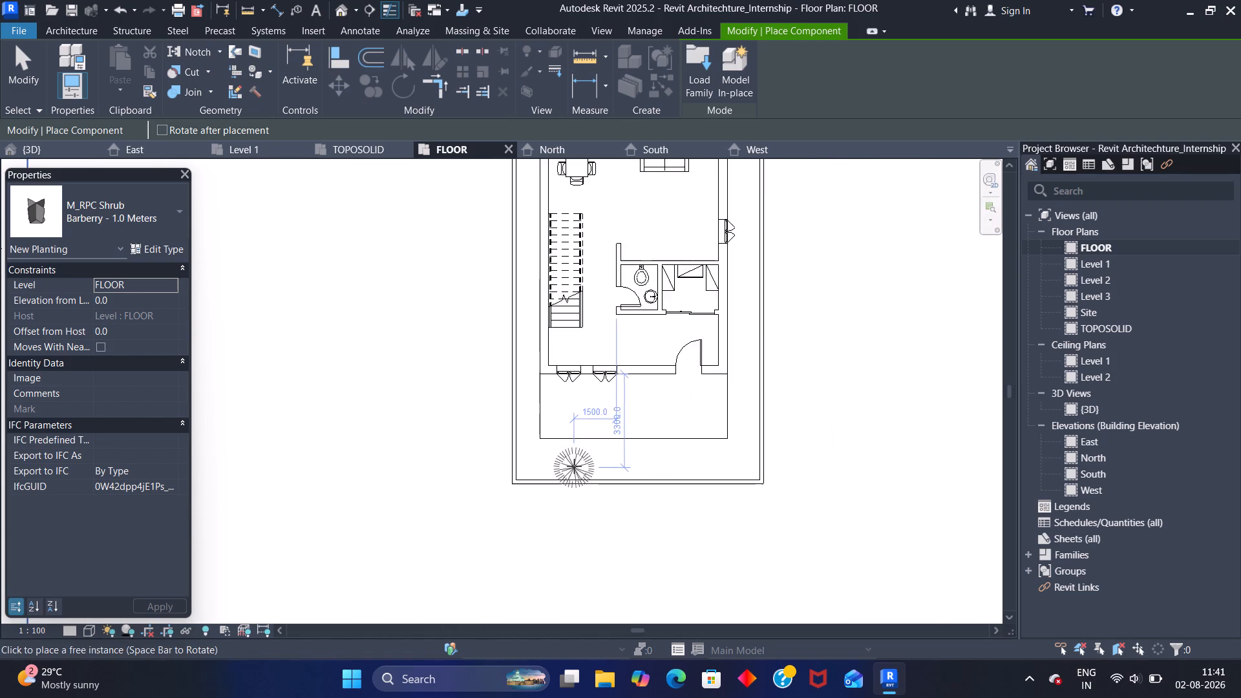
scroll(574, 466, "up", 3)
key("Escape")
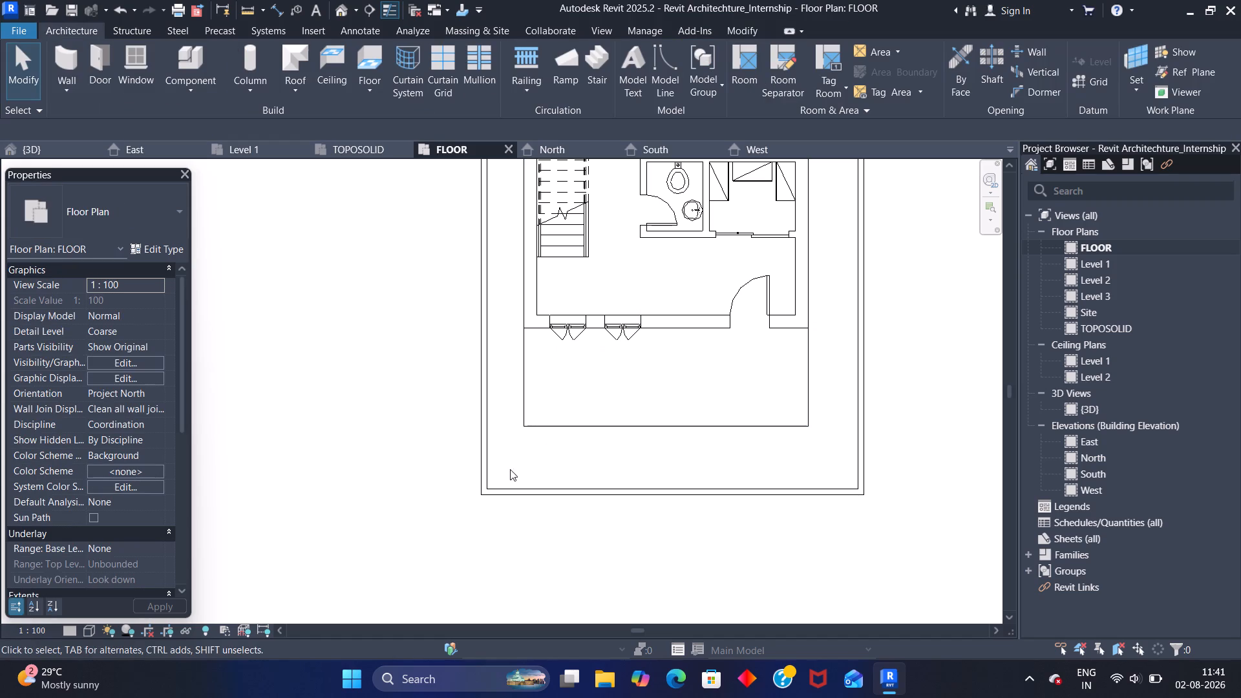
Move the front boundary wall outward in the FLOOR plan until it is 6000 mm from the house's front wall.
left_click(525, 492)
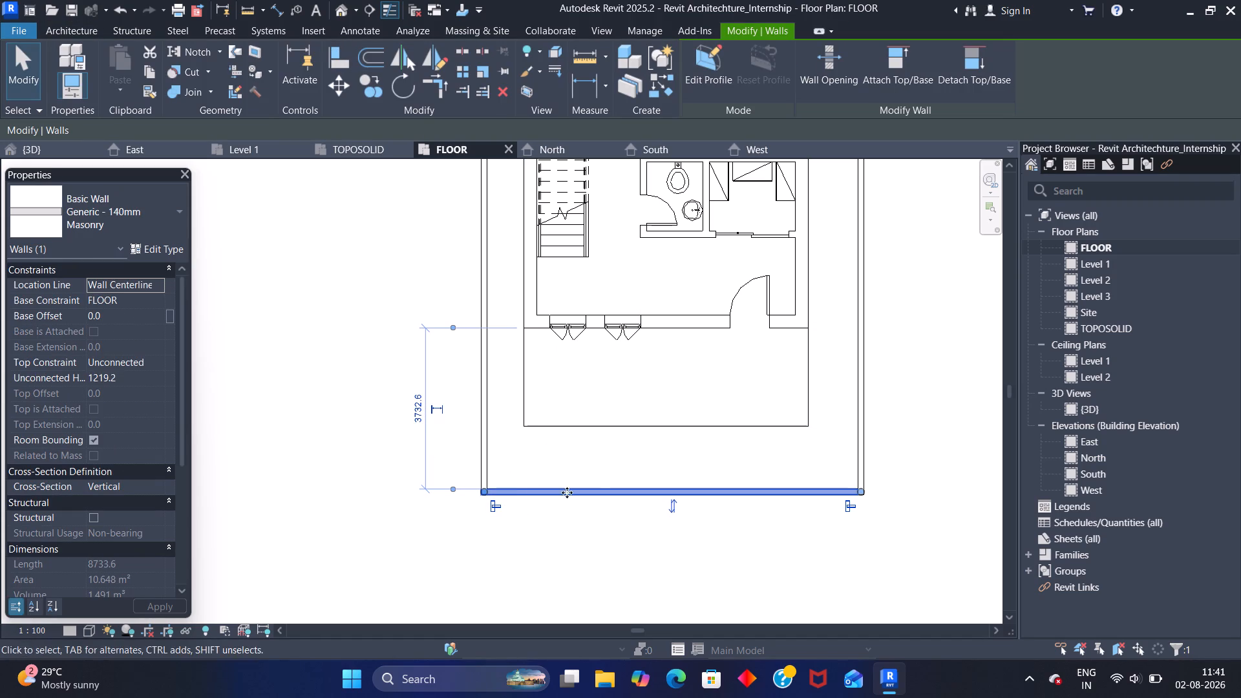
left_click_drag(521, 490, 524, 499)
key("Down")
key("Down")
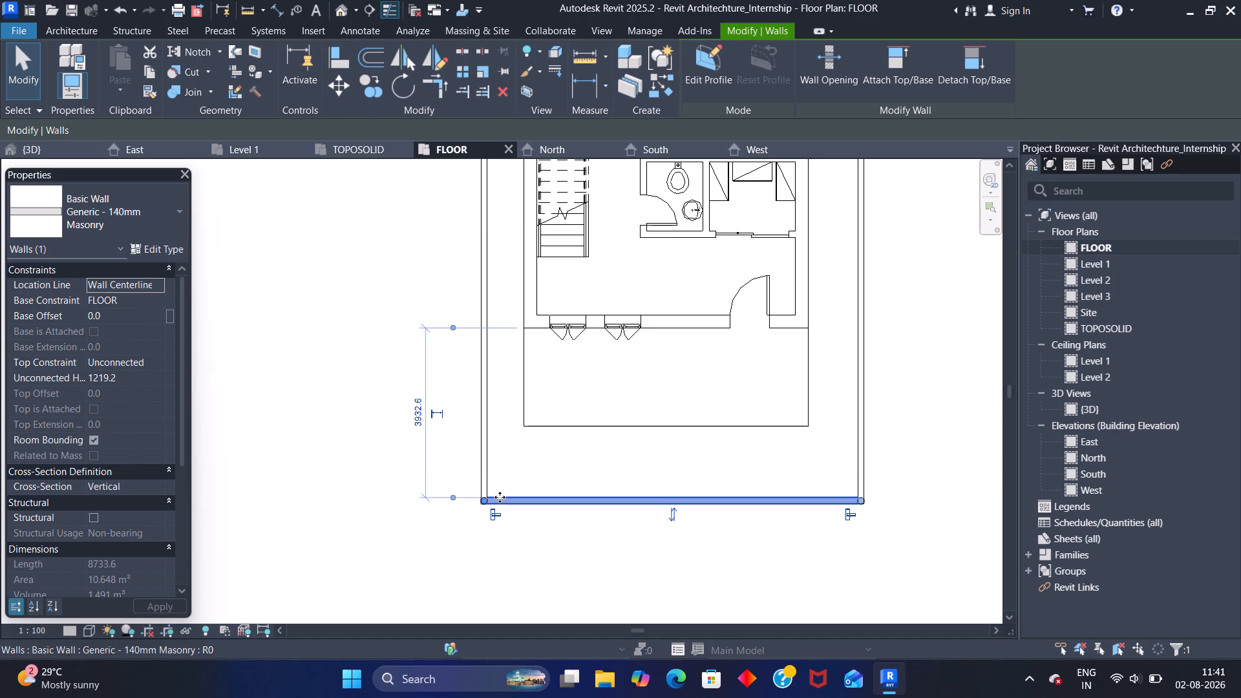
key("Down")
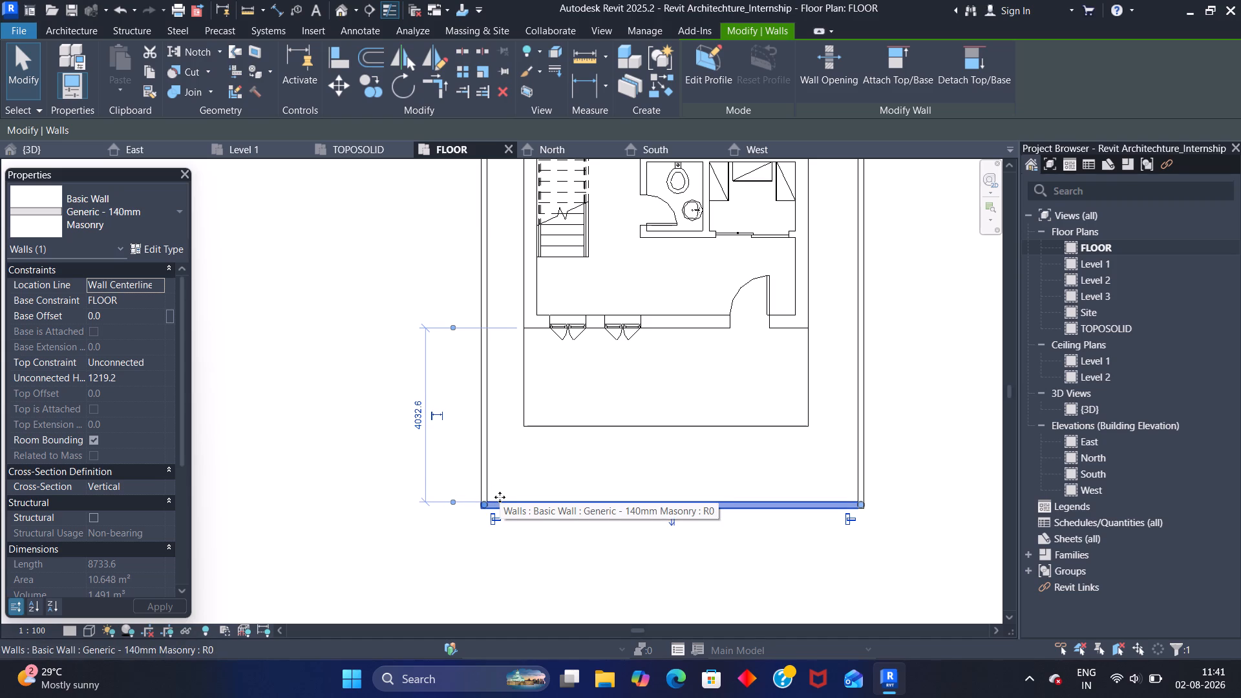
key("Down")
key("Down")
key("Down")
key("Down")
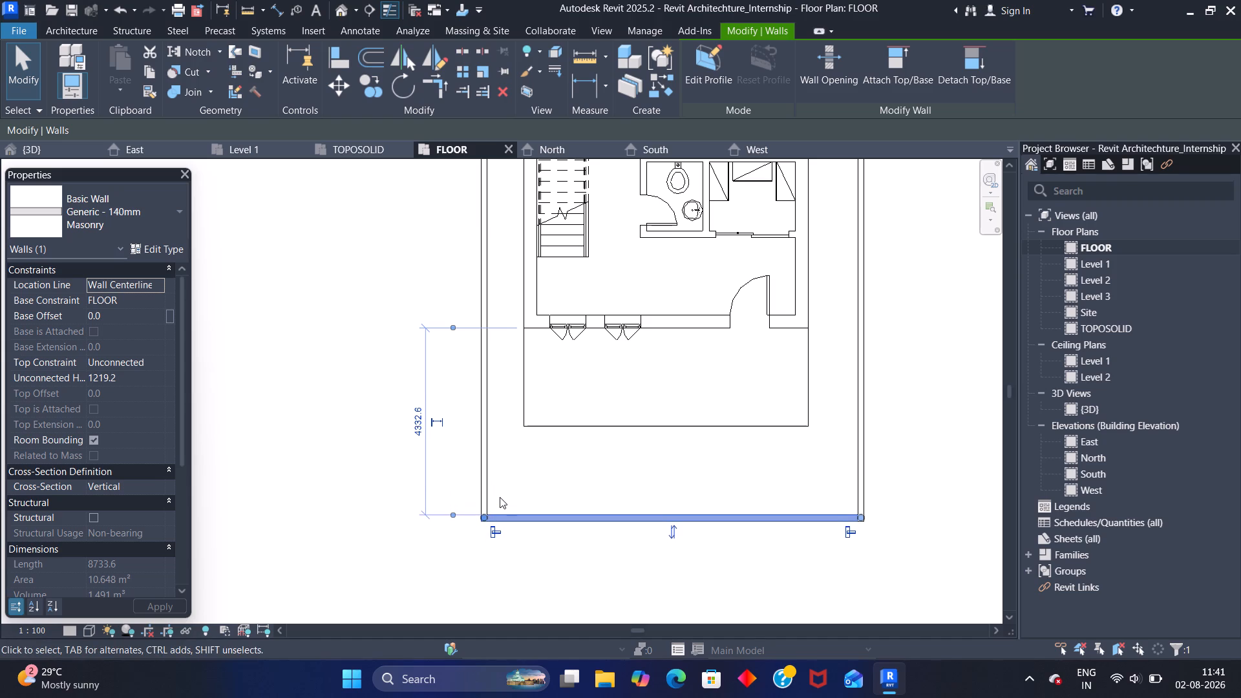
key("Down")
key("Down")
key("Down")
key("Down")
key("Down")
key("Down")
key("Down")
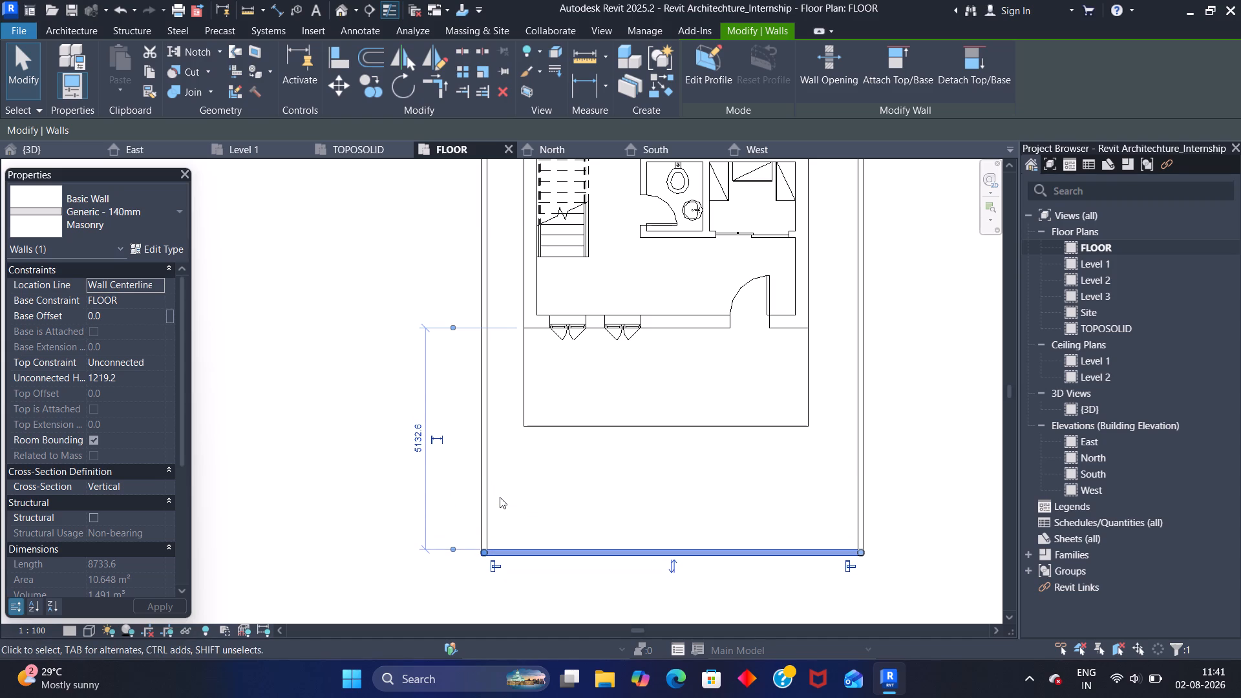
key("Up")
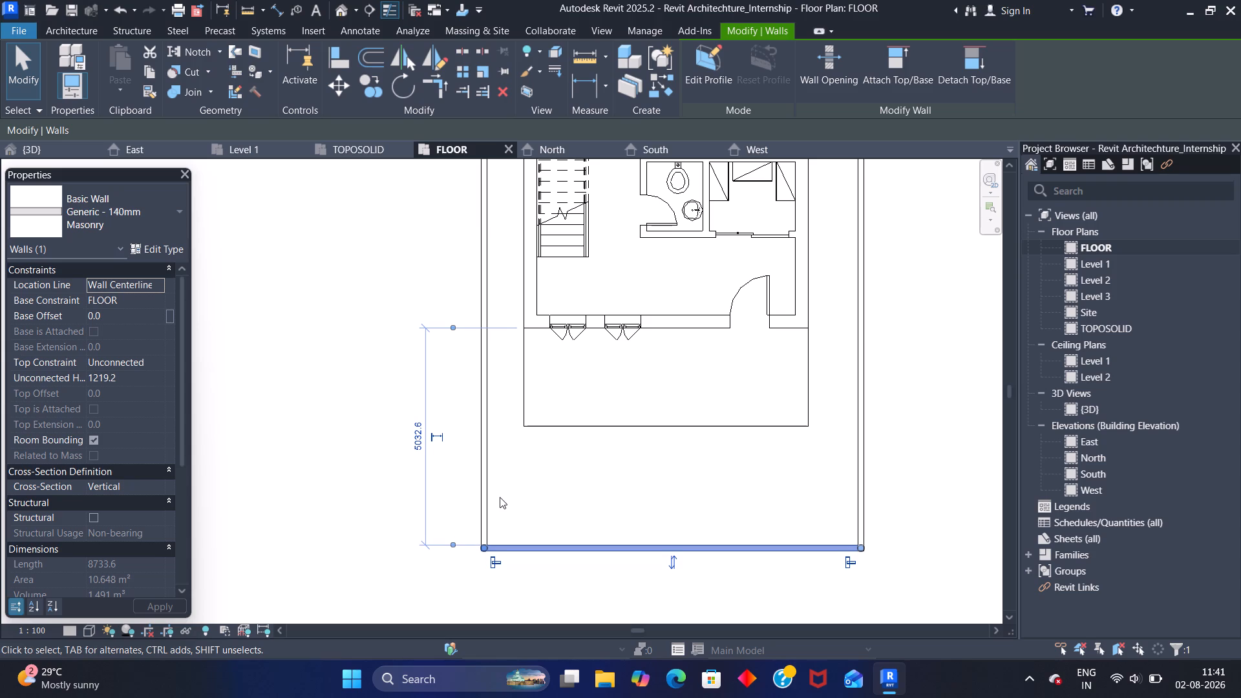
key("Down")
key("Down")
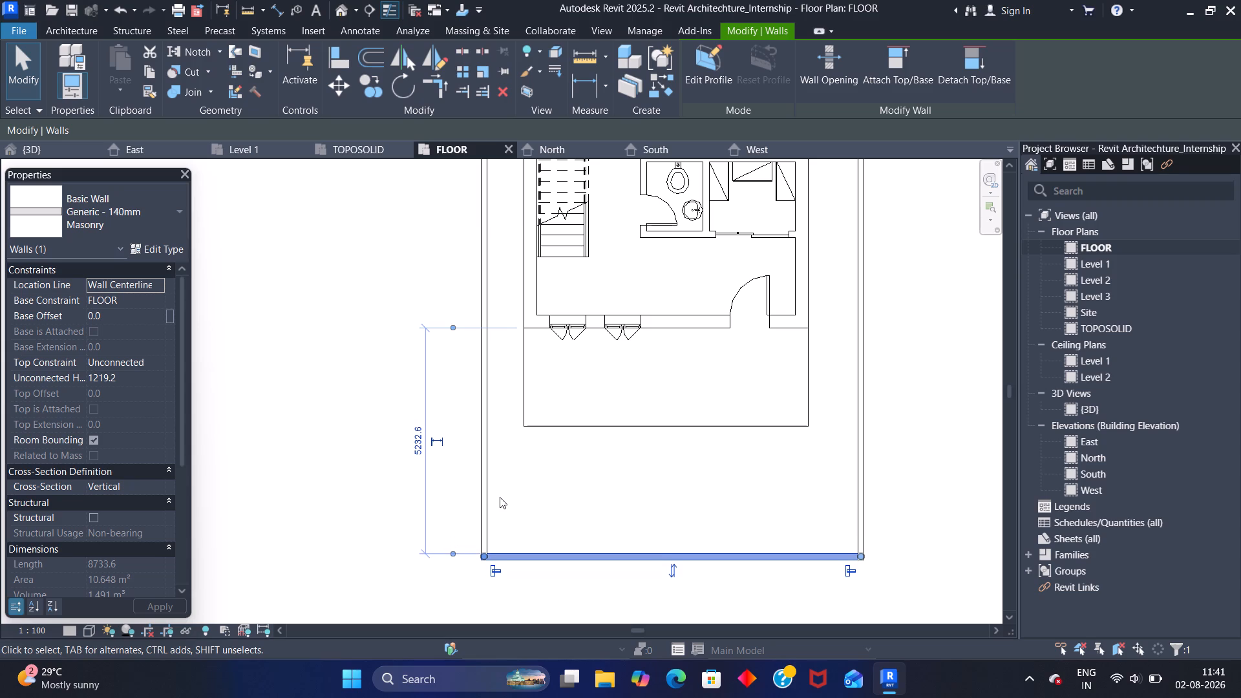
key("Down")
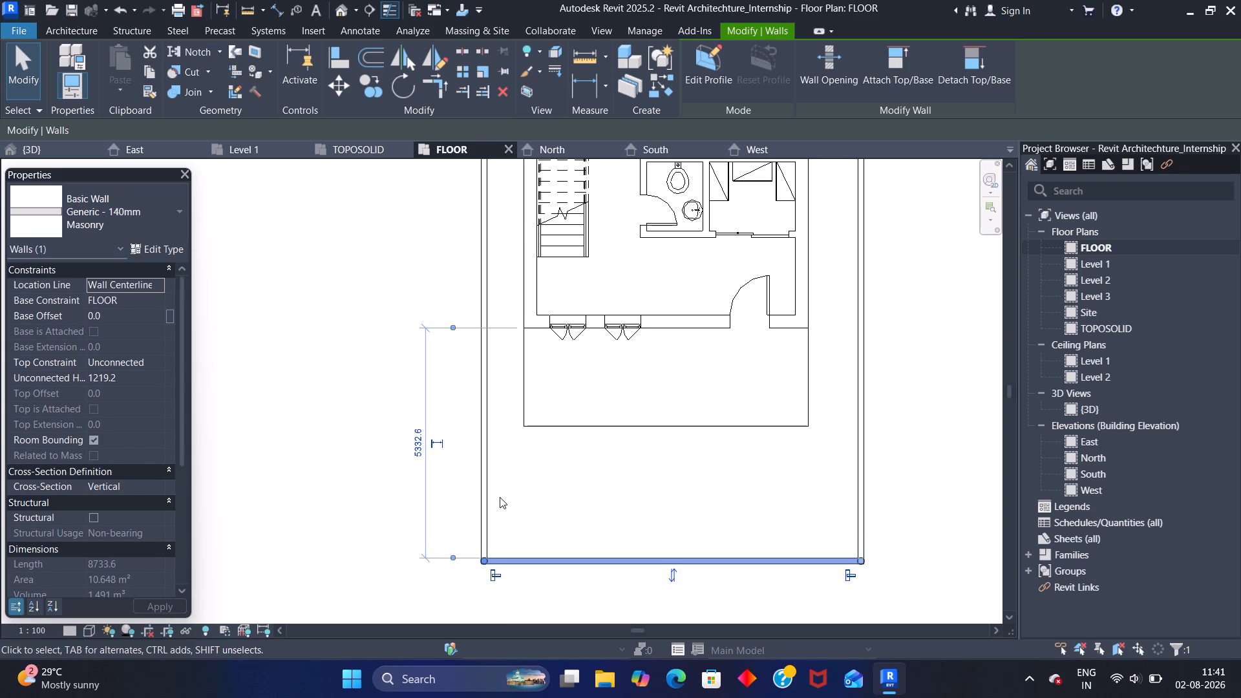
key("Down")
key("Down")
key("Down")
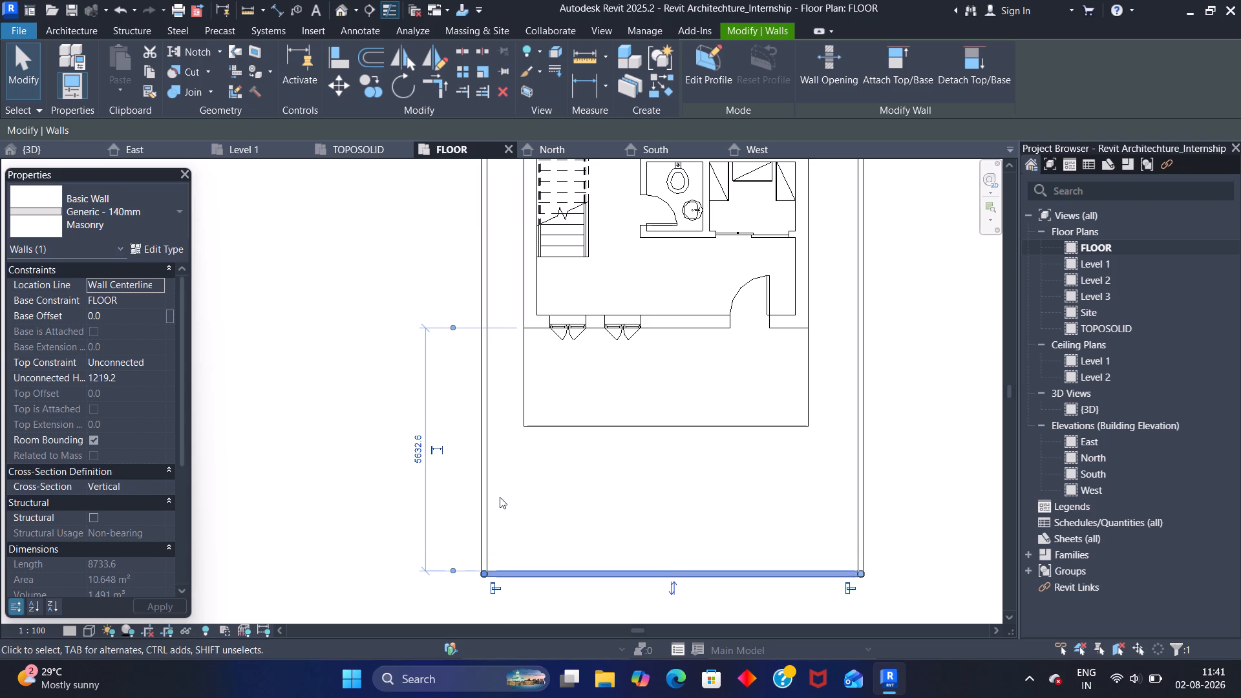
key("Down")
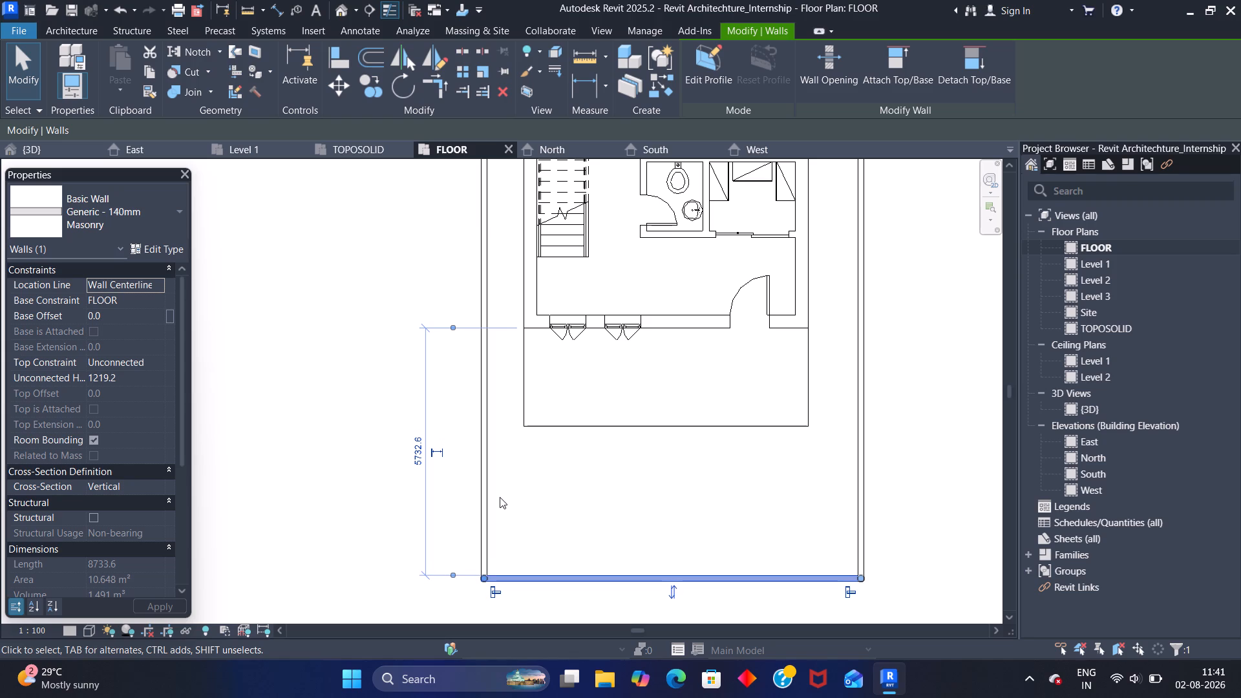
key("Down")
key("Down")
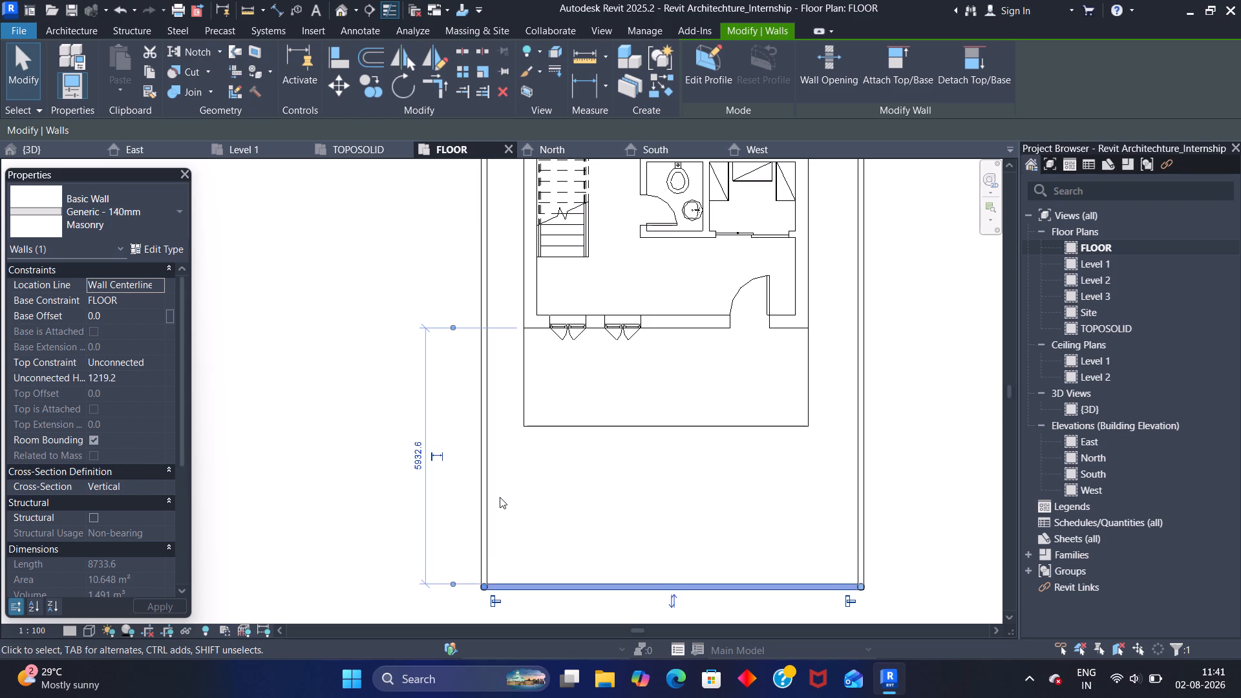
key("Down")
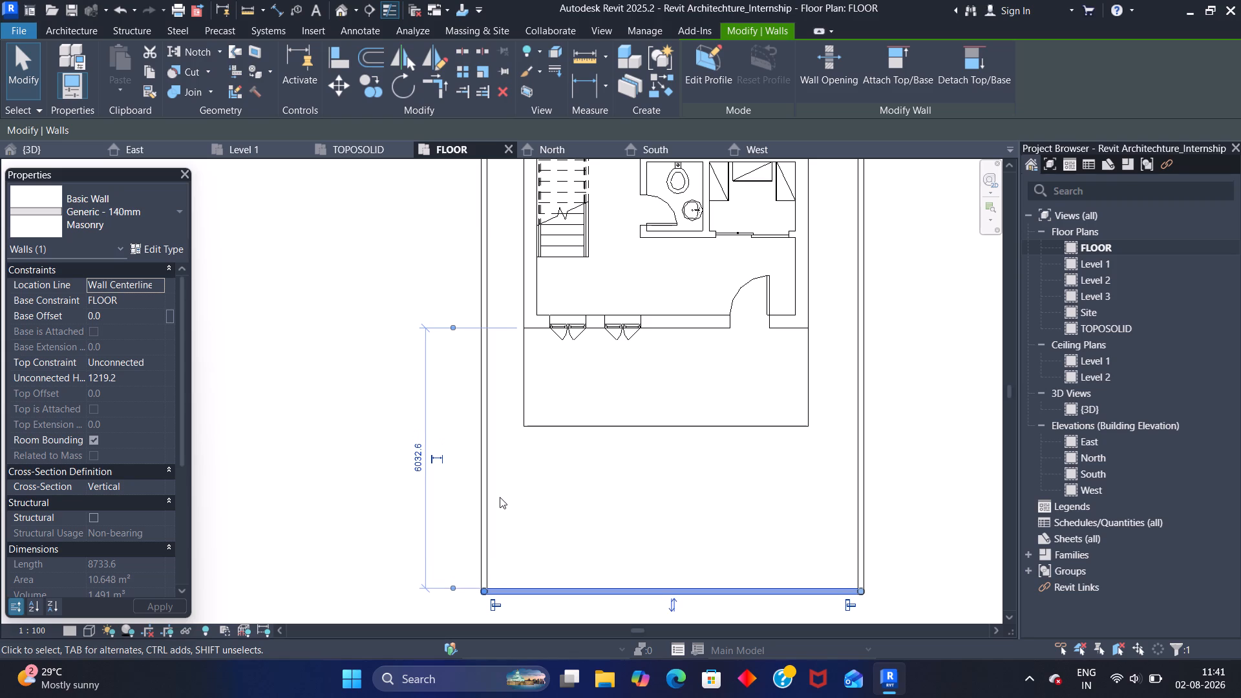
left_click(419, 450)
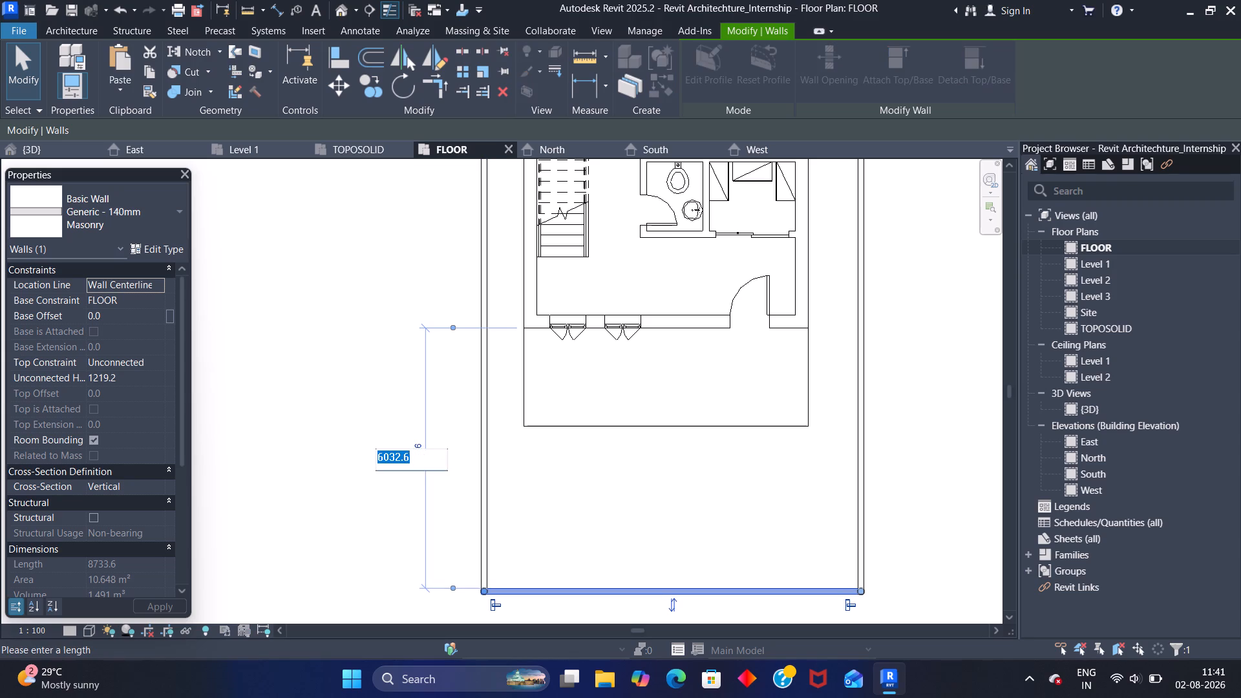
type("6000")
key("Return")
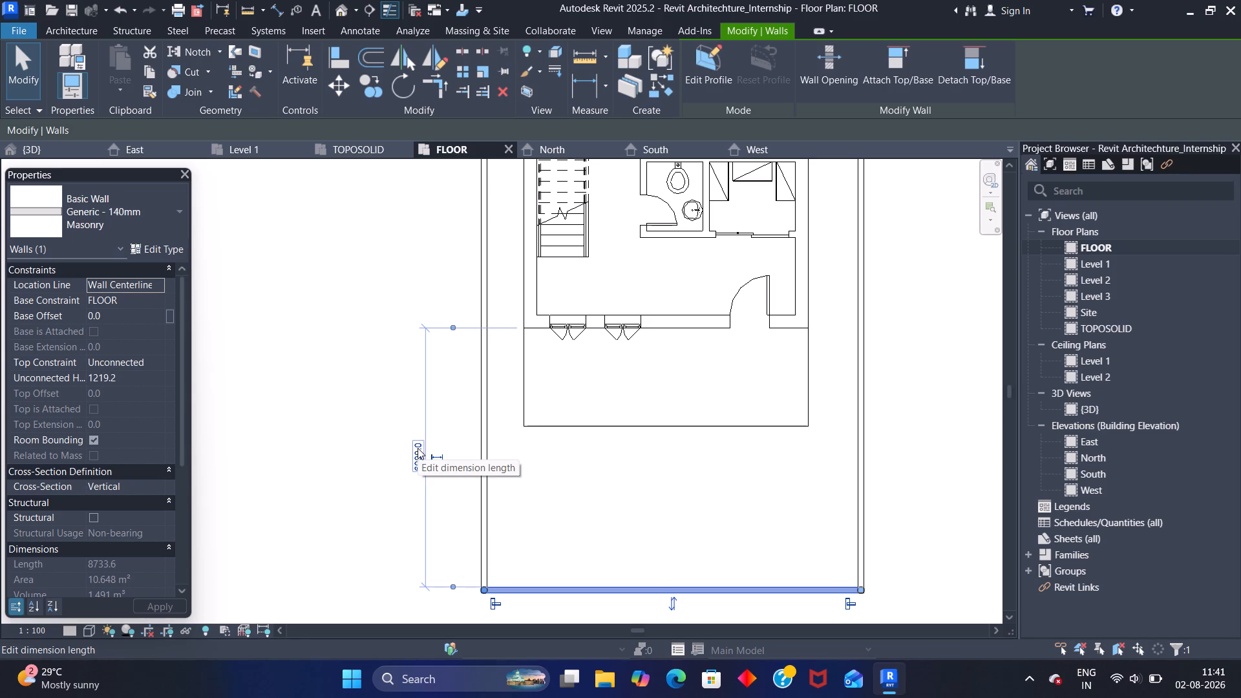
left_click(549, 519)
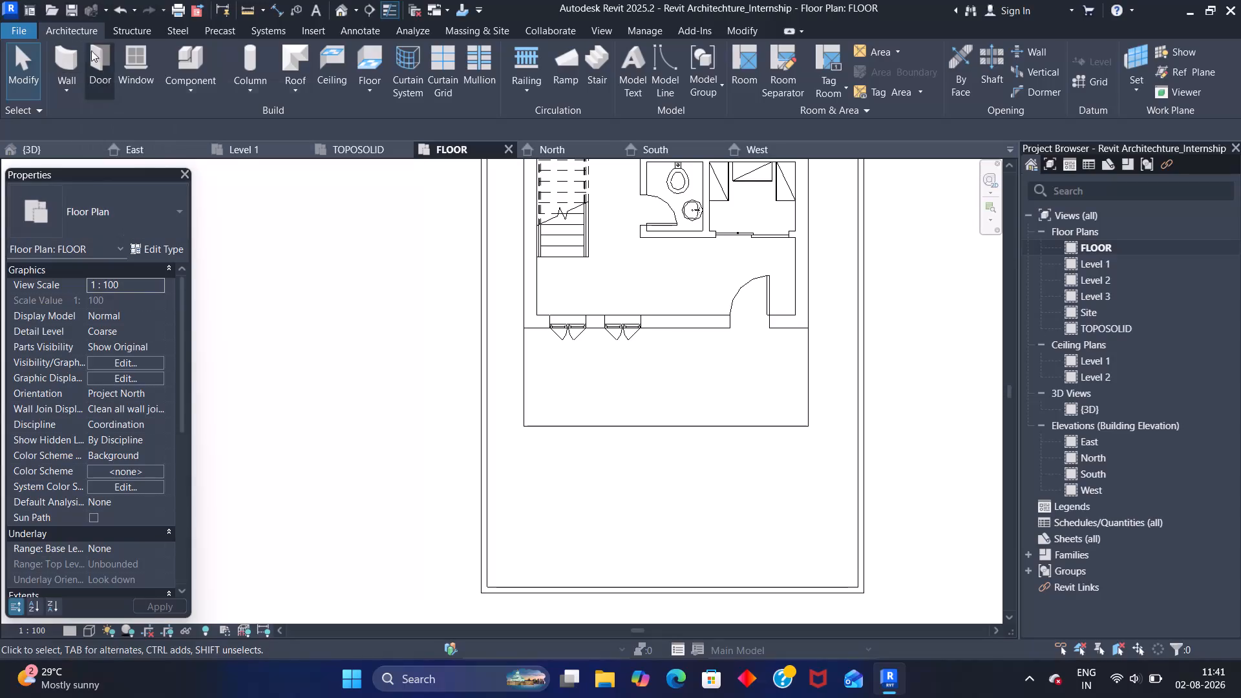
Start placing a component and load the M_RPC Tree - Tropical family from the Planting folder again.
left_click(187, 64)
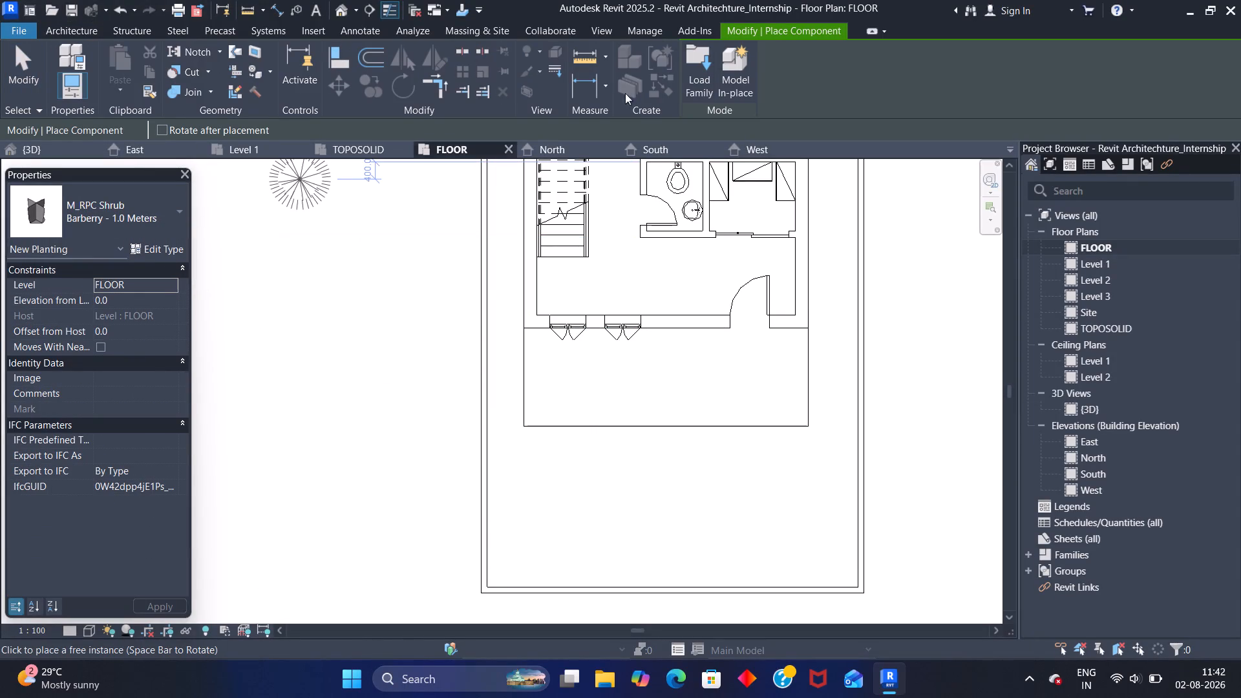
left_click(695, 67)
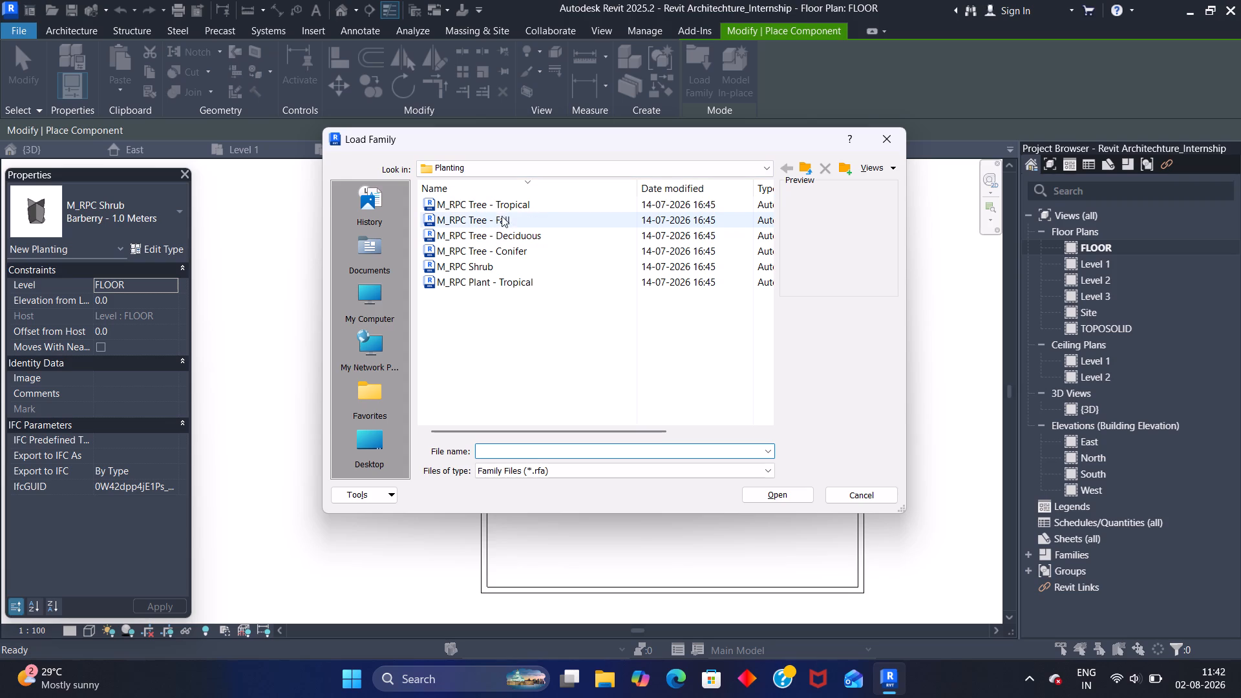
left_click(509, 202)
left_click(751, 491)
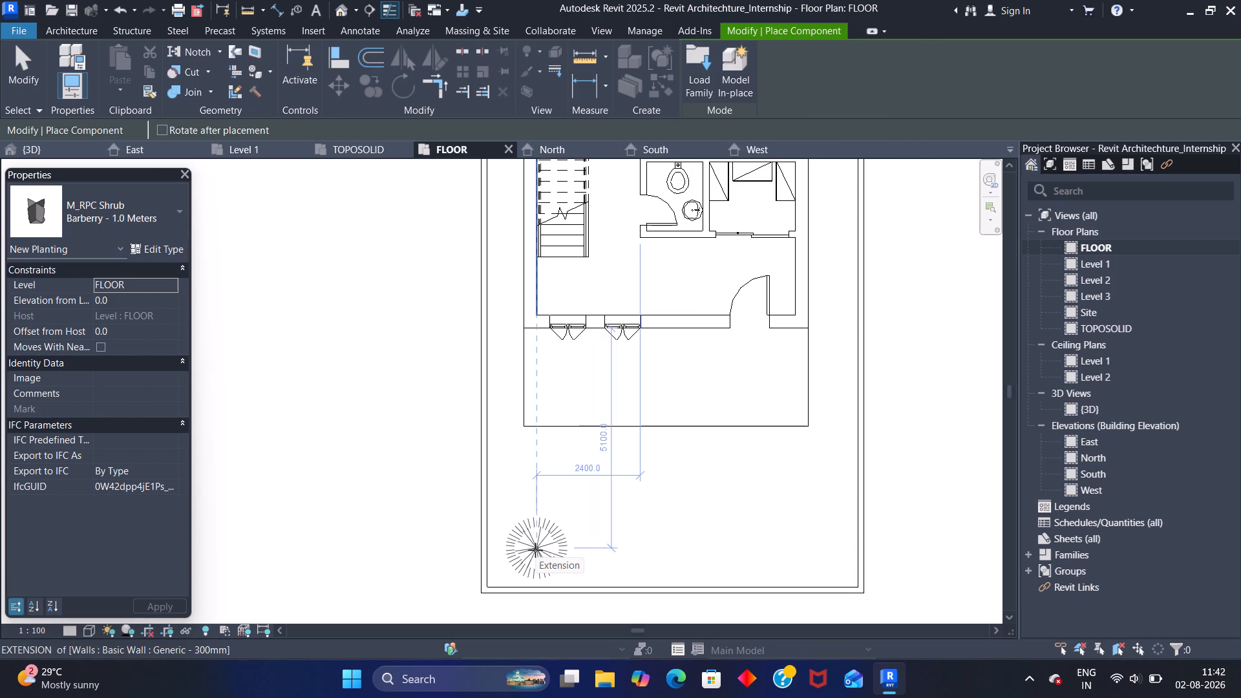
Place one M_RPC Shrub Barberry - 1.0 Meters near the front yard's southwest corner, about 5100 mm from the house's front wall.
left_click(535, 550)
key("Escape")
key("Escape")
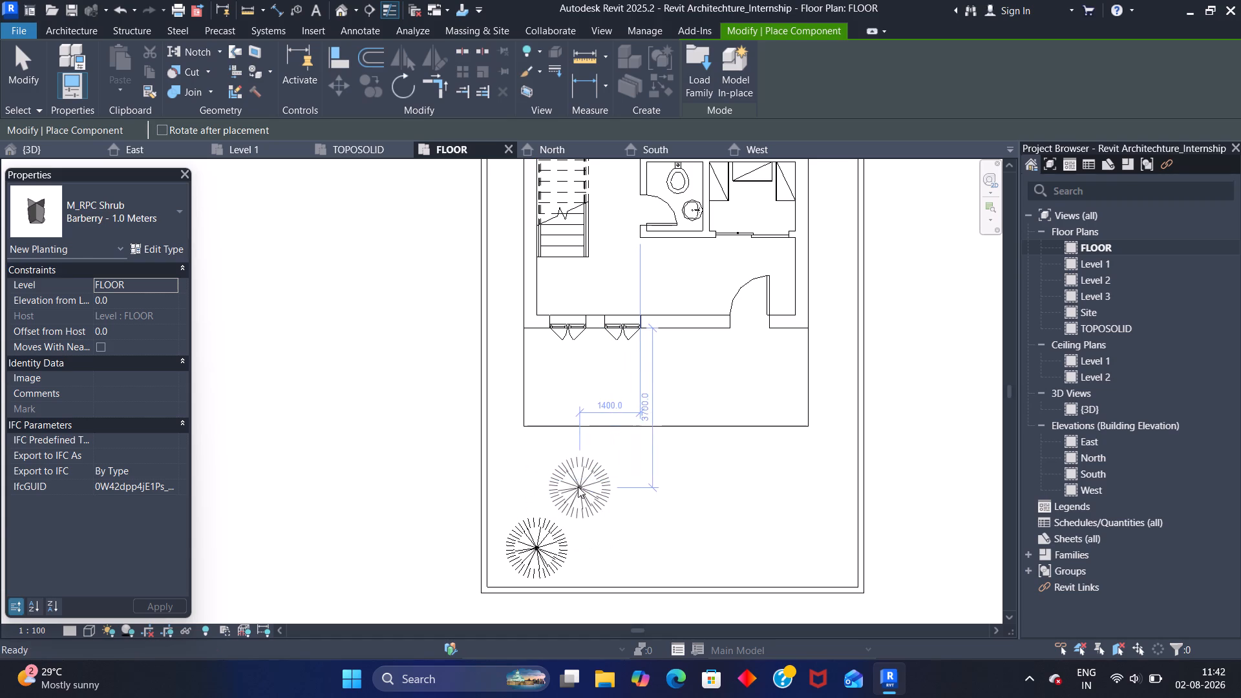
Examine the enlarged front yard, its boundary walls and the placed shrub from several sides in the 3D view.
left_click(69, 142)
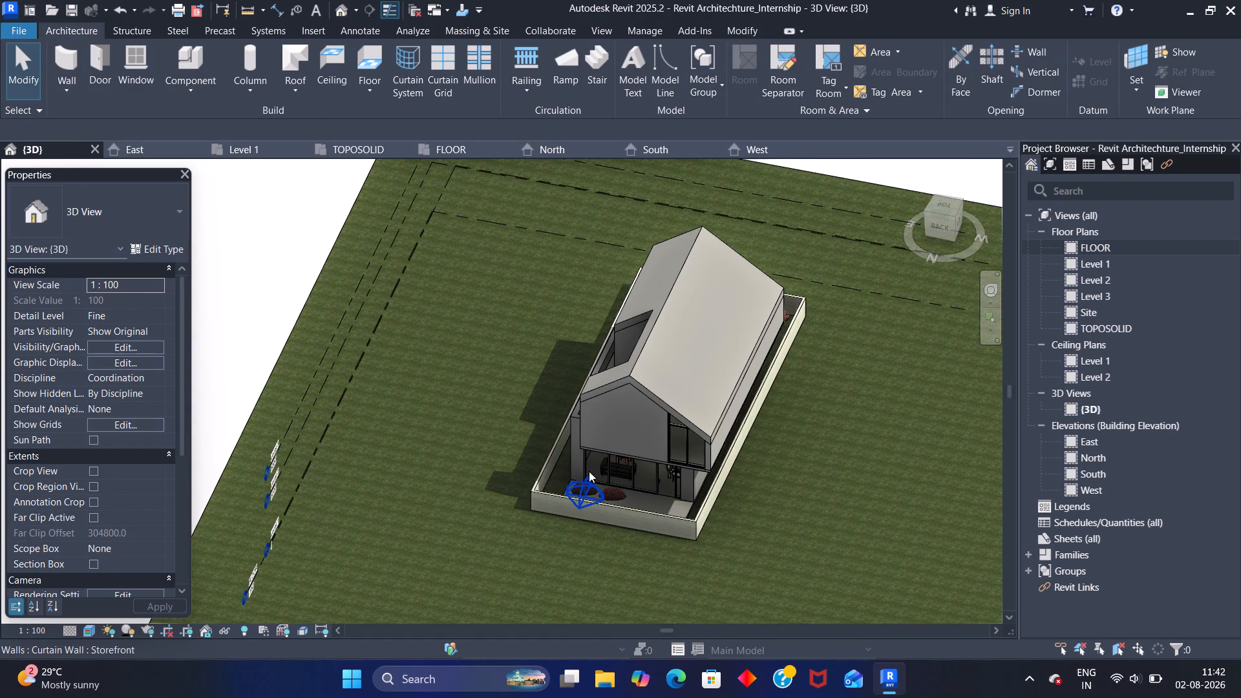
middle_click_drag(570, 405, 816, 461, "shift")
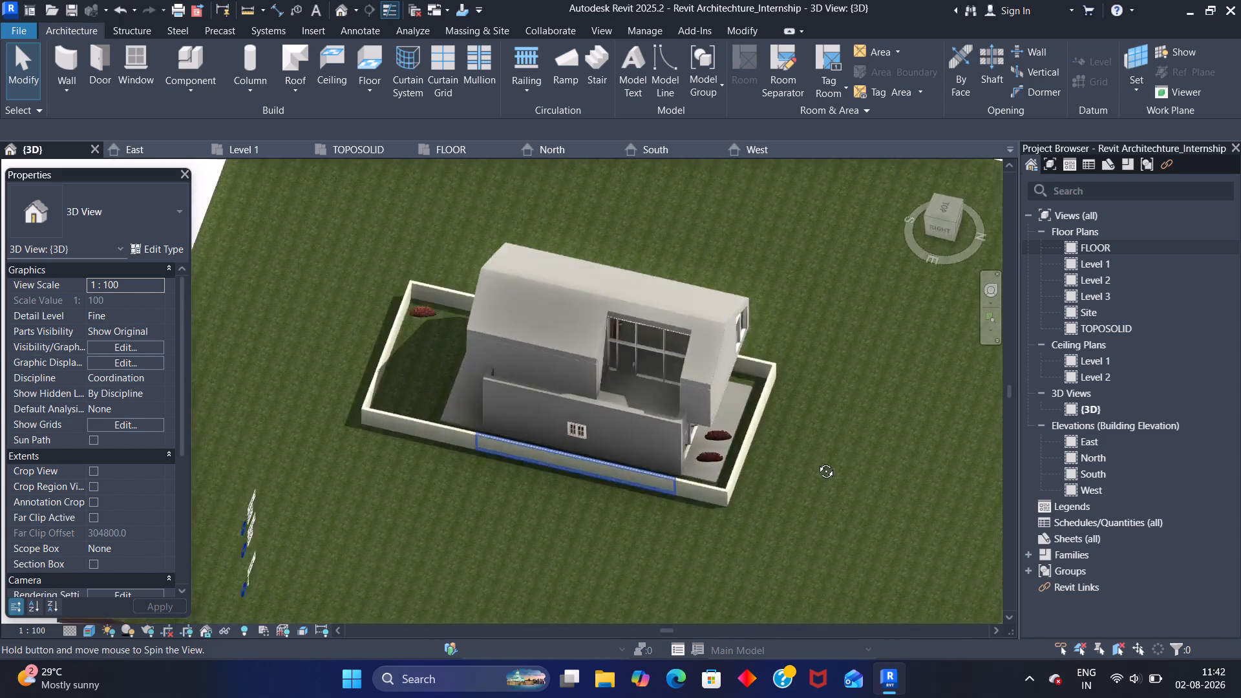
middle_click_drag(816, 461, 896, 356, "shift")
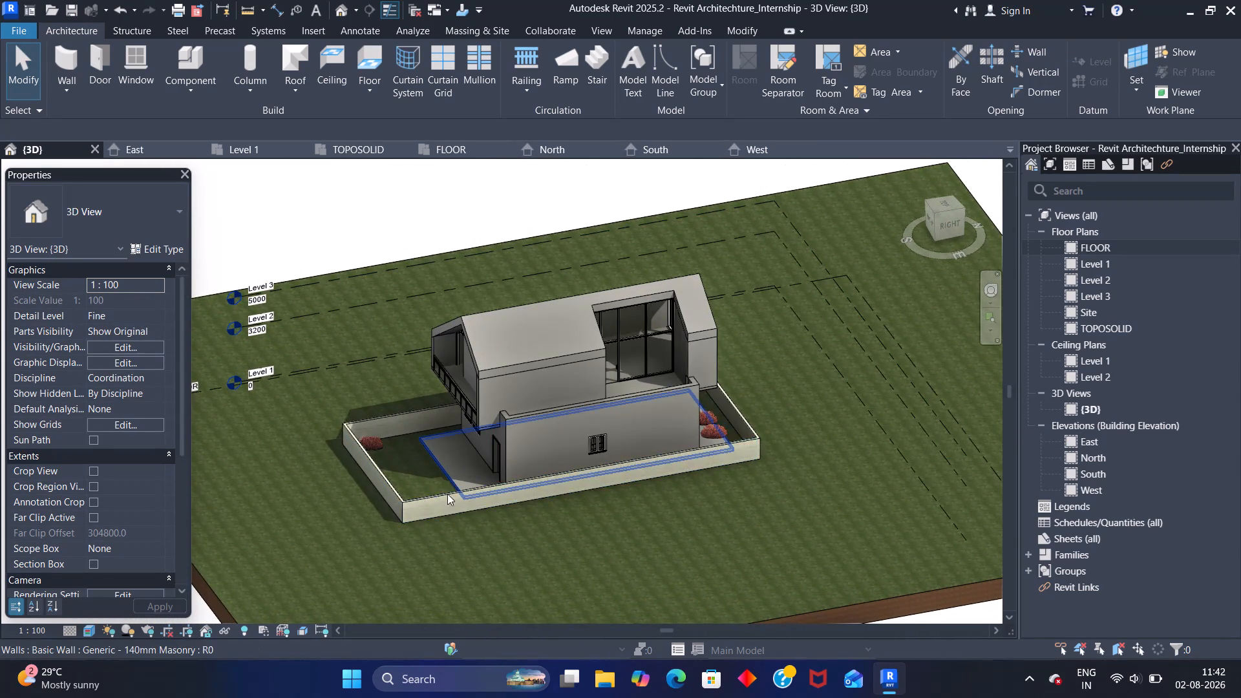
middle_click_drag(429, 505, 611, 502, "shift")
scroll(561, 527, "up", 2)
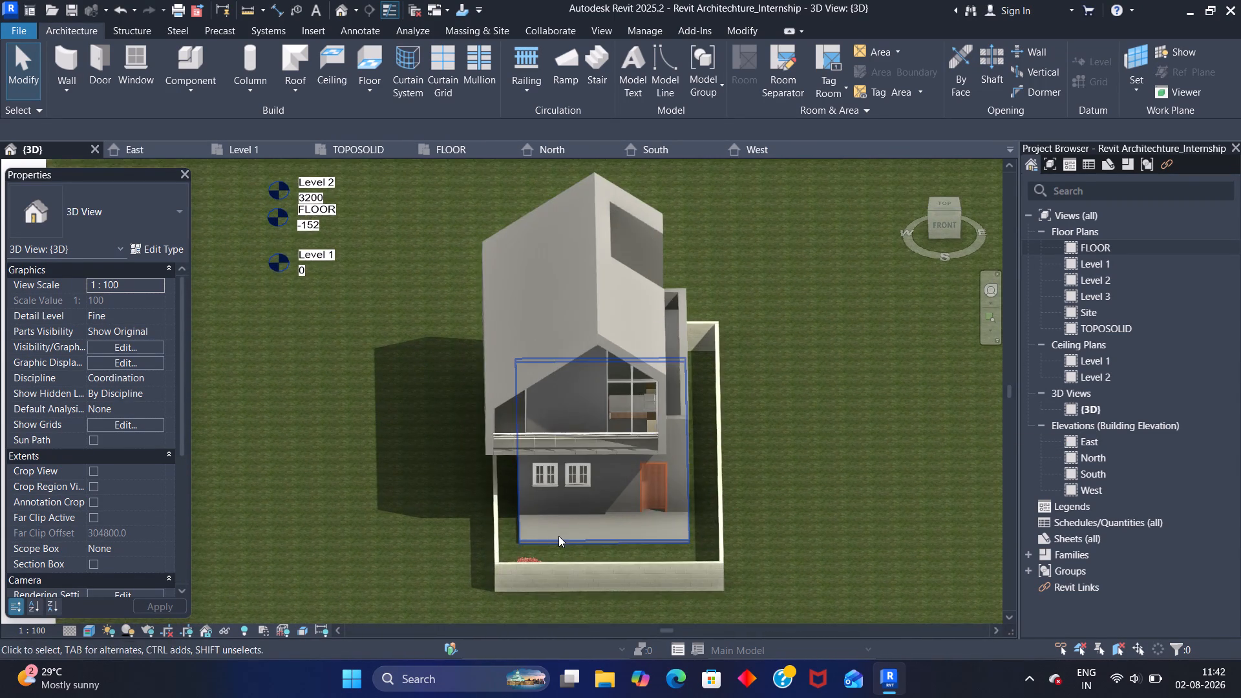
middle_click_drag(562, 534, 594, 338, "shift")
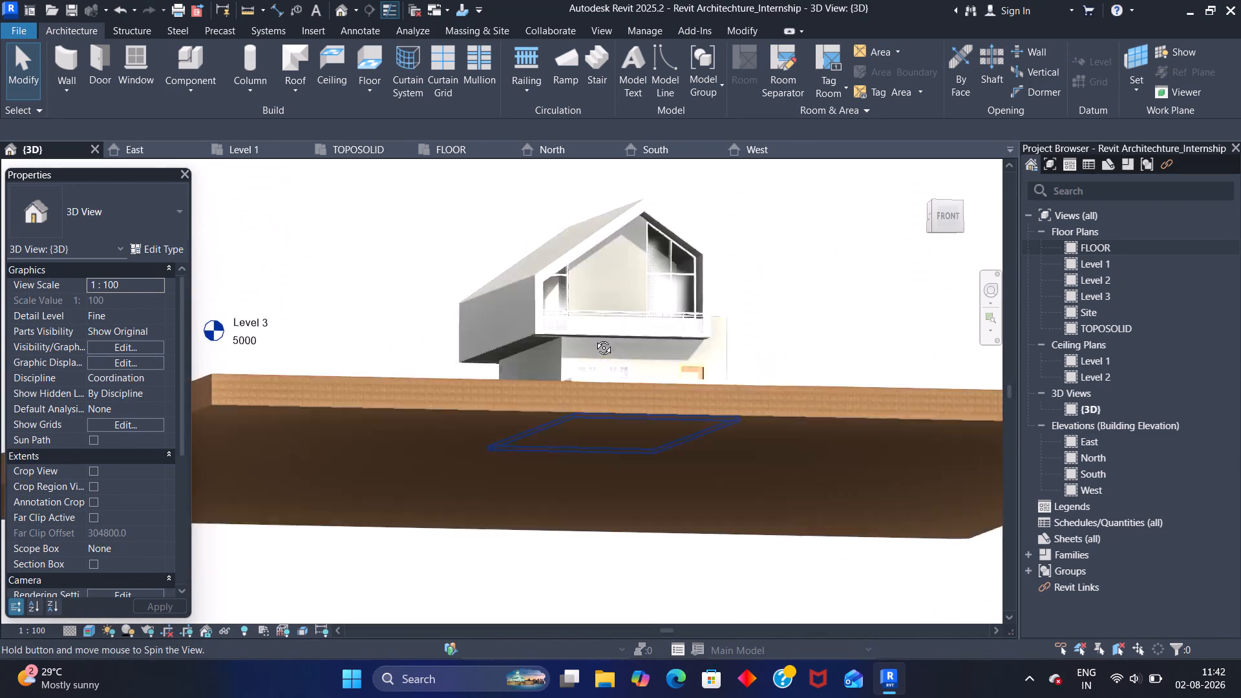
middle_click_drag(594, 338, 595, 346, "shift")
middle_click_drag(606, 361, 613, 556, "shift")
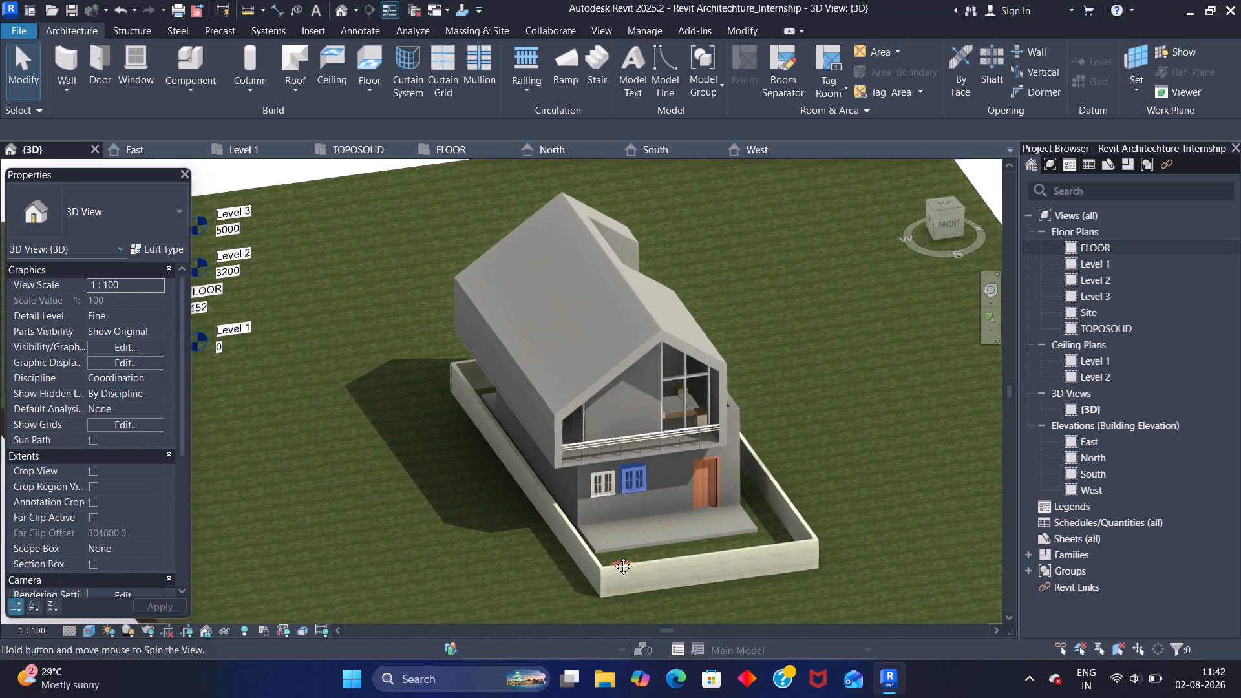
middle_click_drag(613, 556, 606, 544, "shift")
middle_click_drag(602, 531, 540, 279)
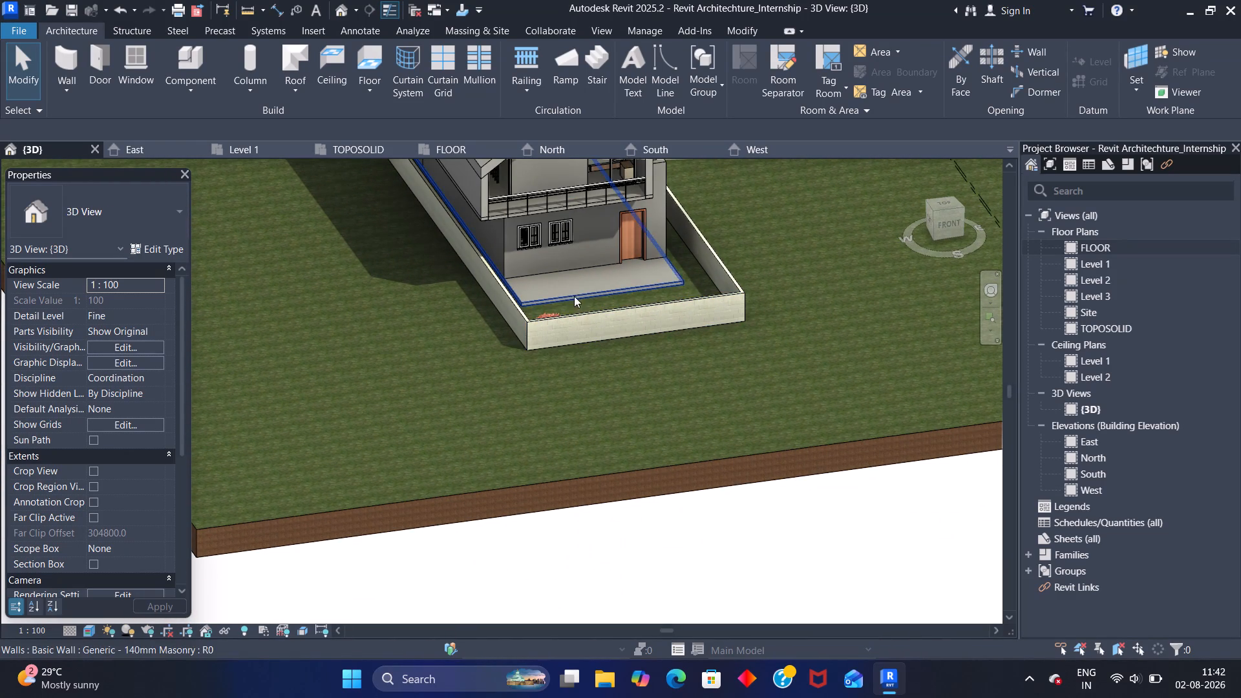
middle_click_drag(564, 266, 483, 375, "shift")
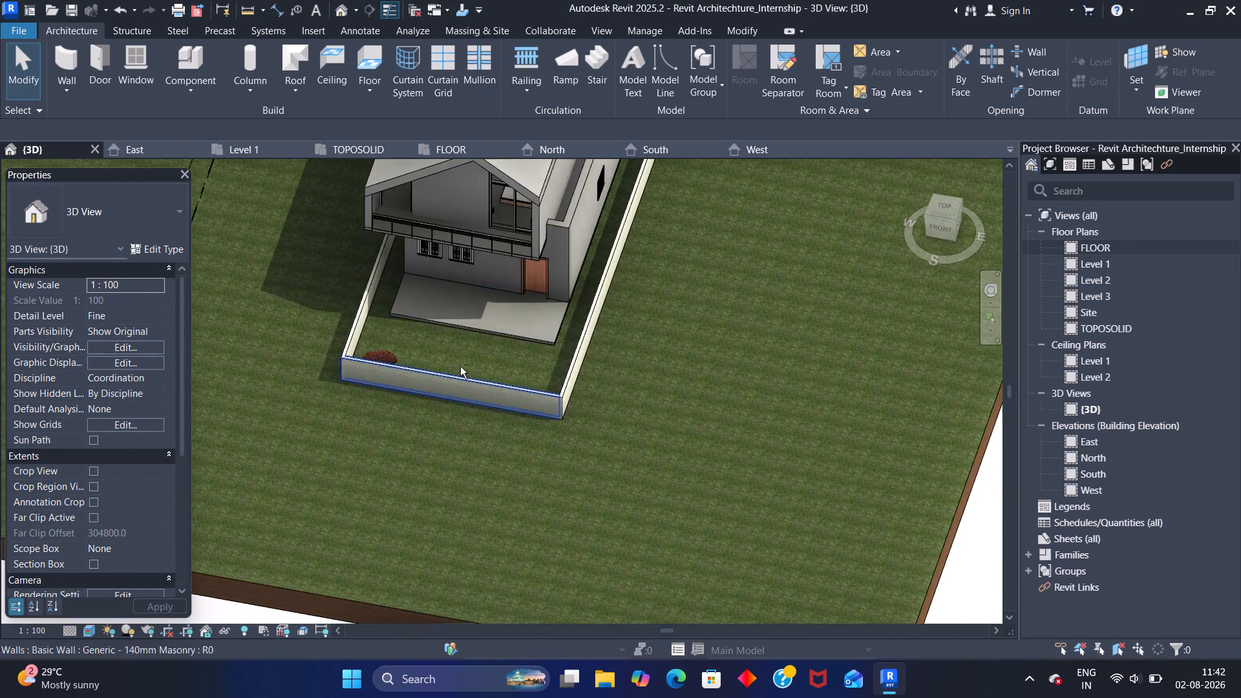
Delete the M_RPC Shrub Barberry - 1.0 Meters near the front yard's southwest corner.
scroll(432, 363, "down", 1)
middle_click_drag(422, 332, 412, 438, "shift")
scroll(416, 433, "down", 1)
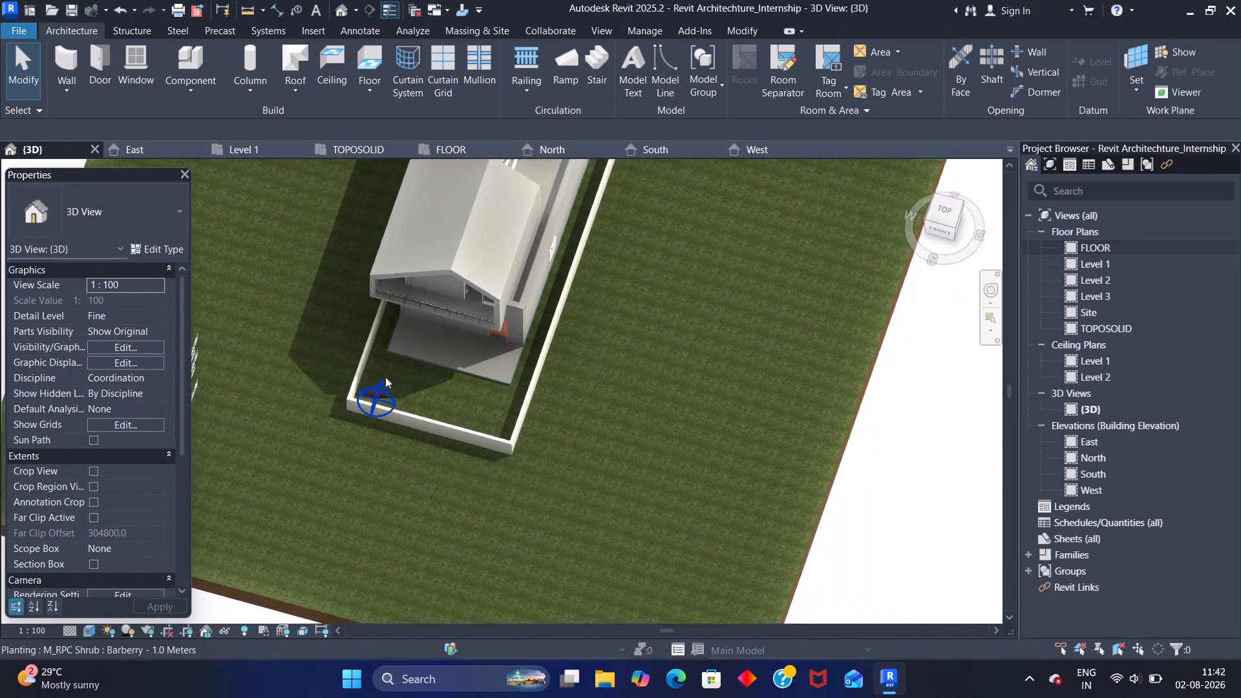
scroll(384, 389, "up", 11)
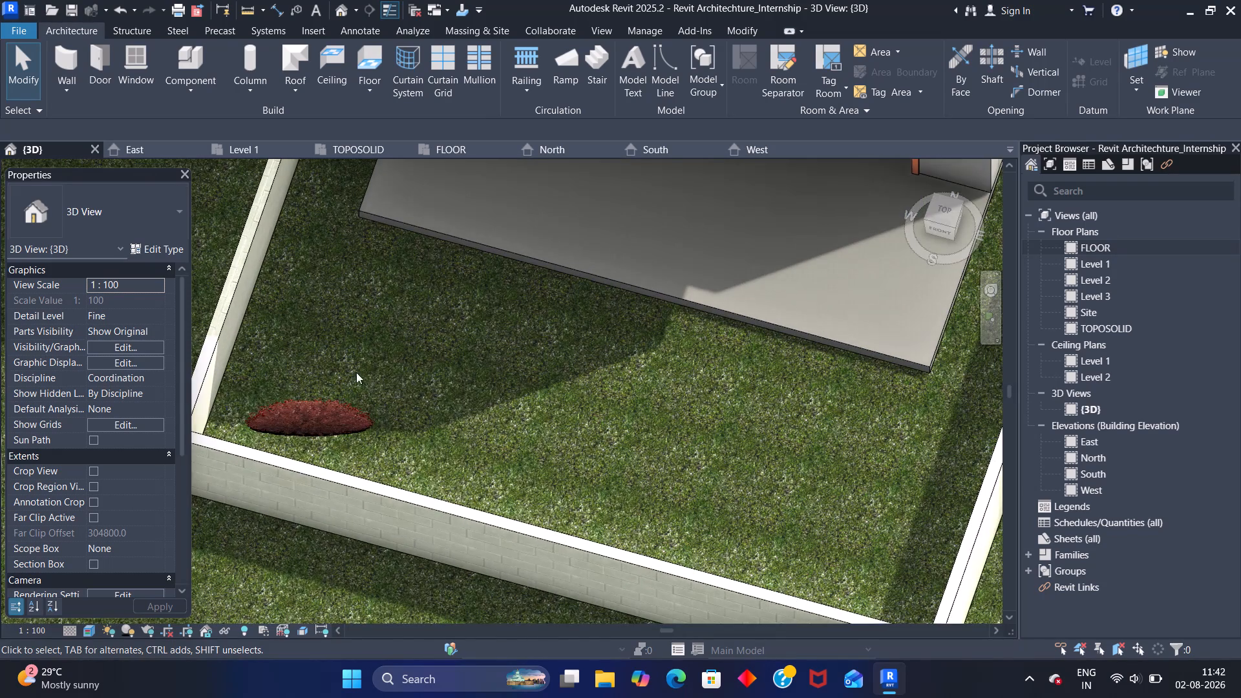
left_click(314, 417)
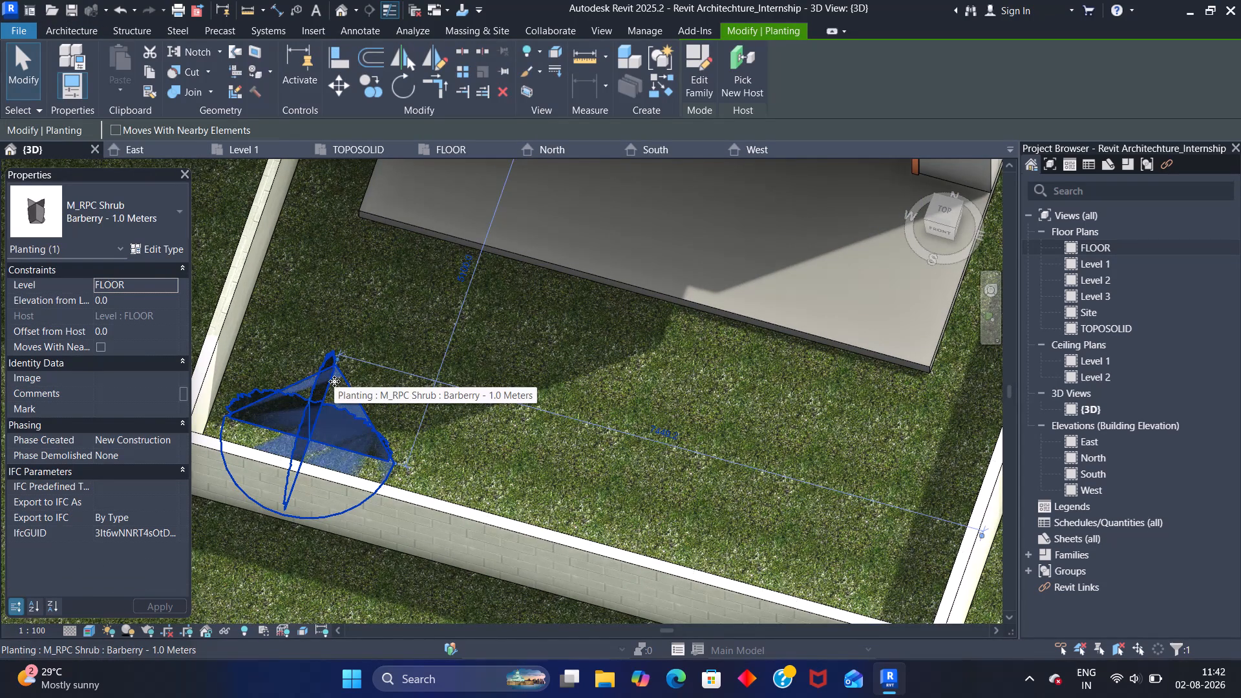
key("Delete")
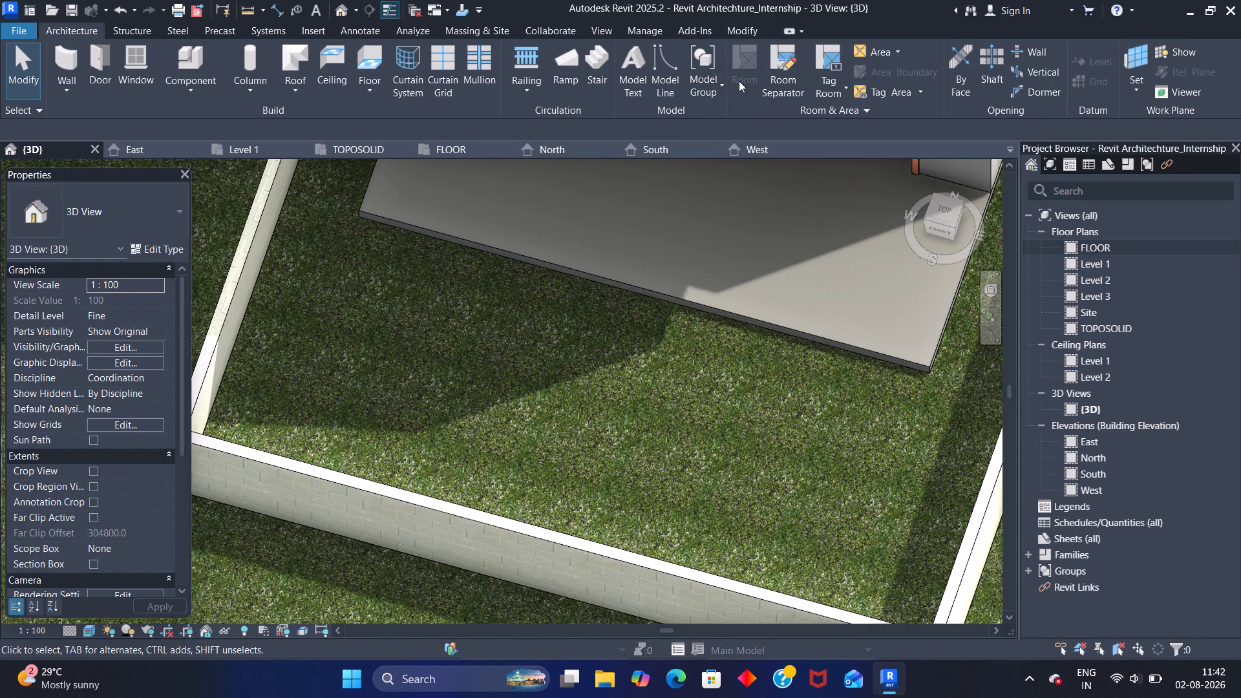
Start placing a component, preview the families in the Planting folder and load M_RPC Tree - Tropical.
left_click(194, 70)
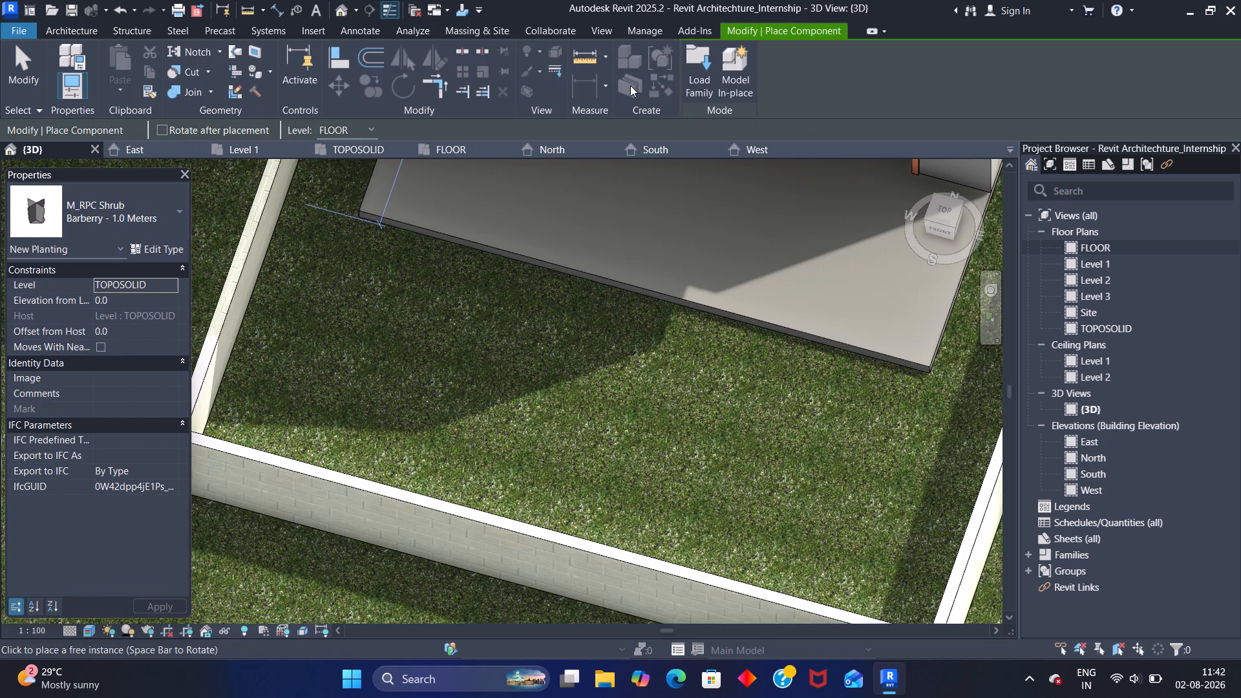
left_click(699, 81)
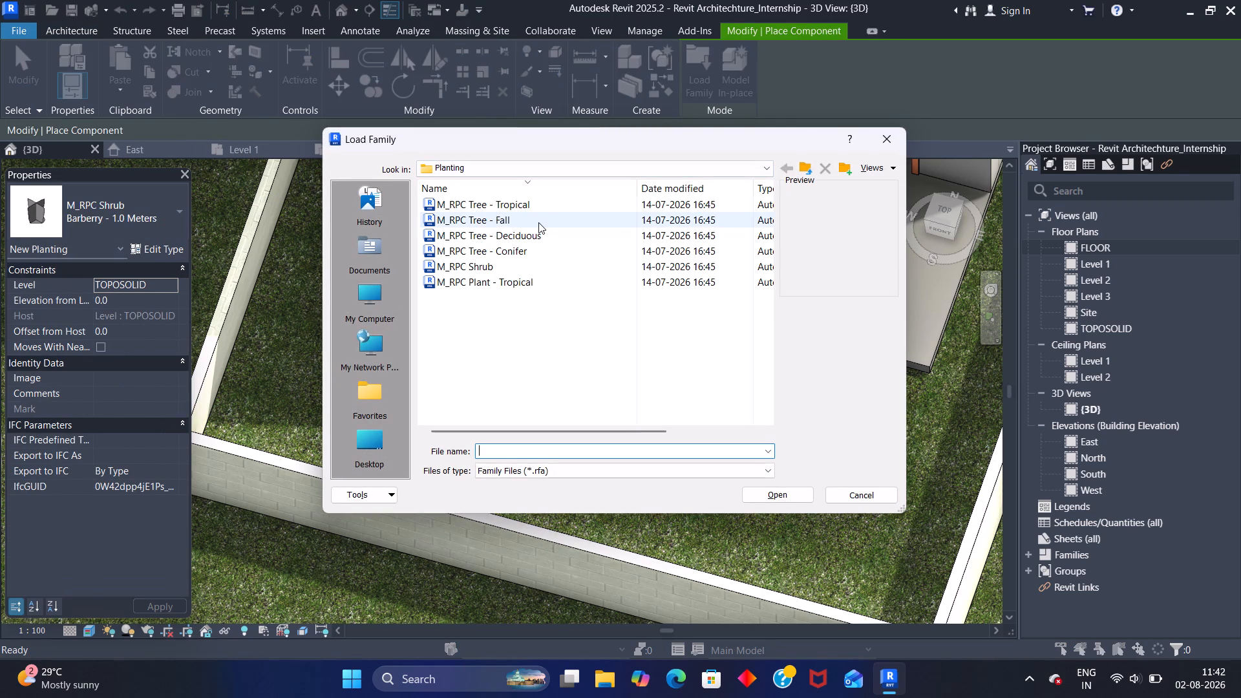
left_click(538, 222)
left_click(547, 231)
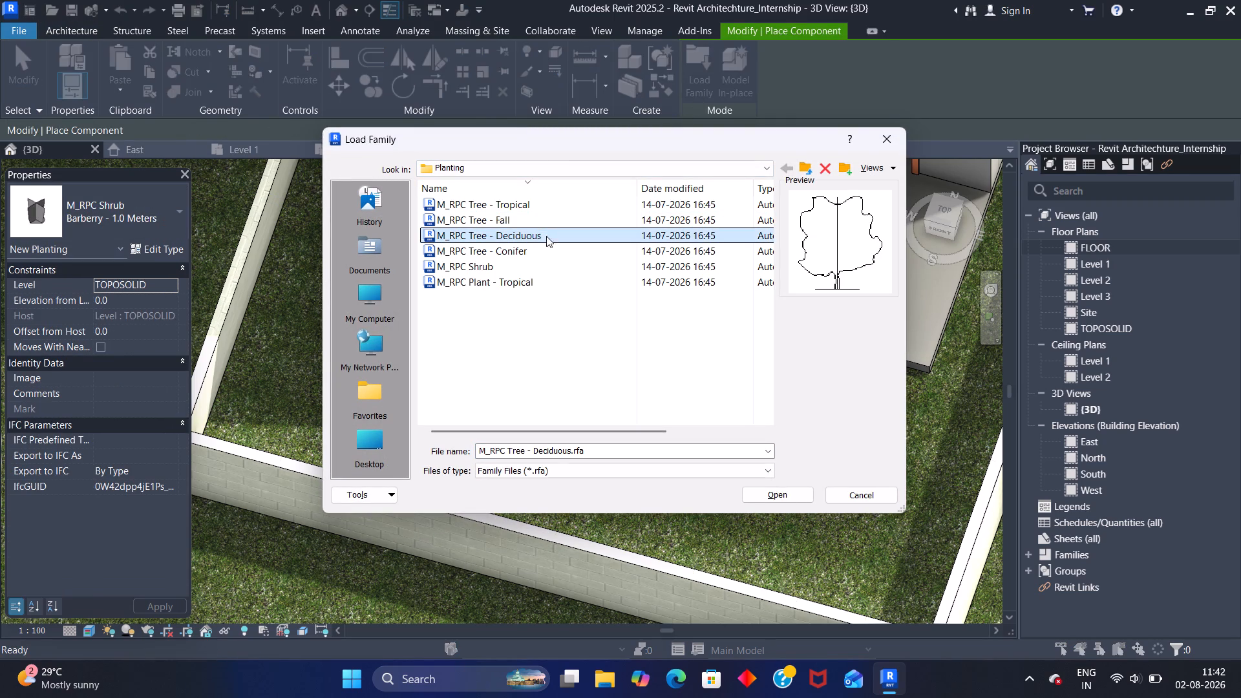
left_click(541, 248)
left_click(534, 263)
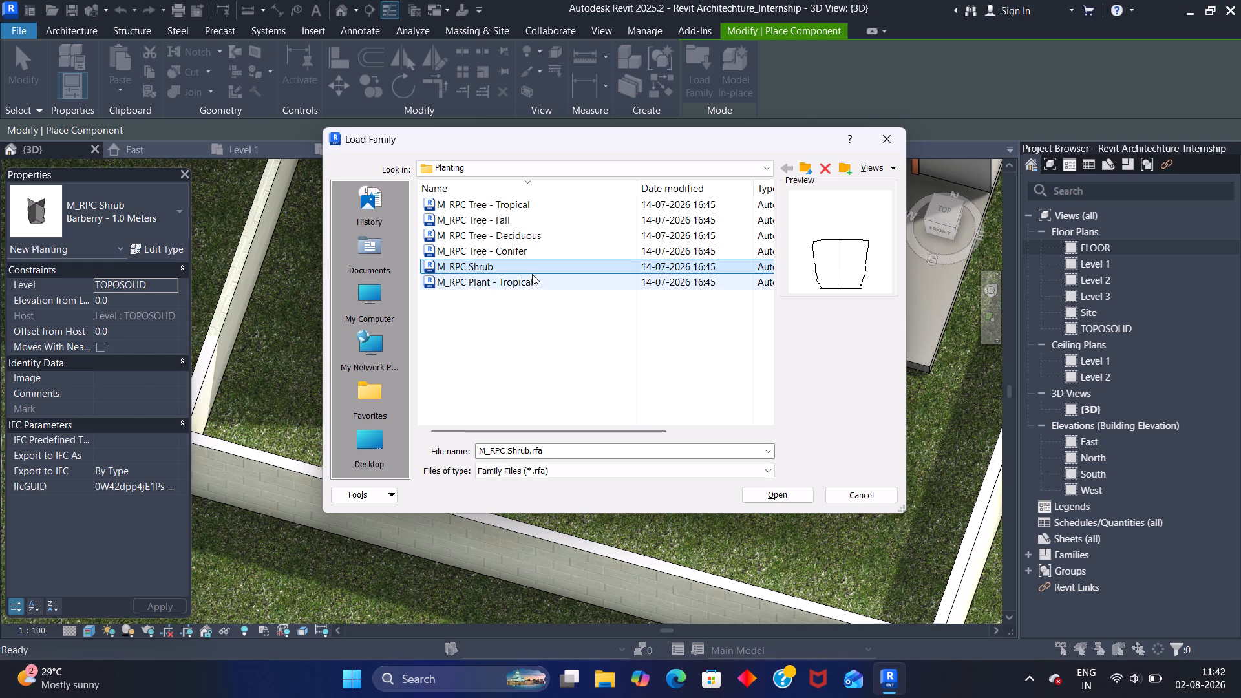
left_click(527, 277)
left_click(527, 200)
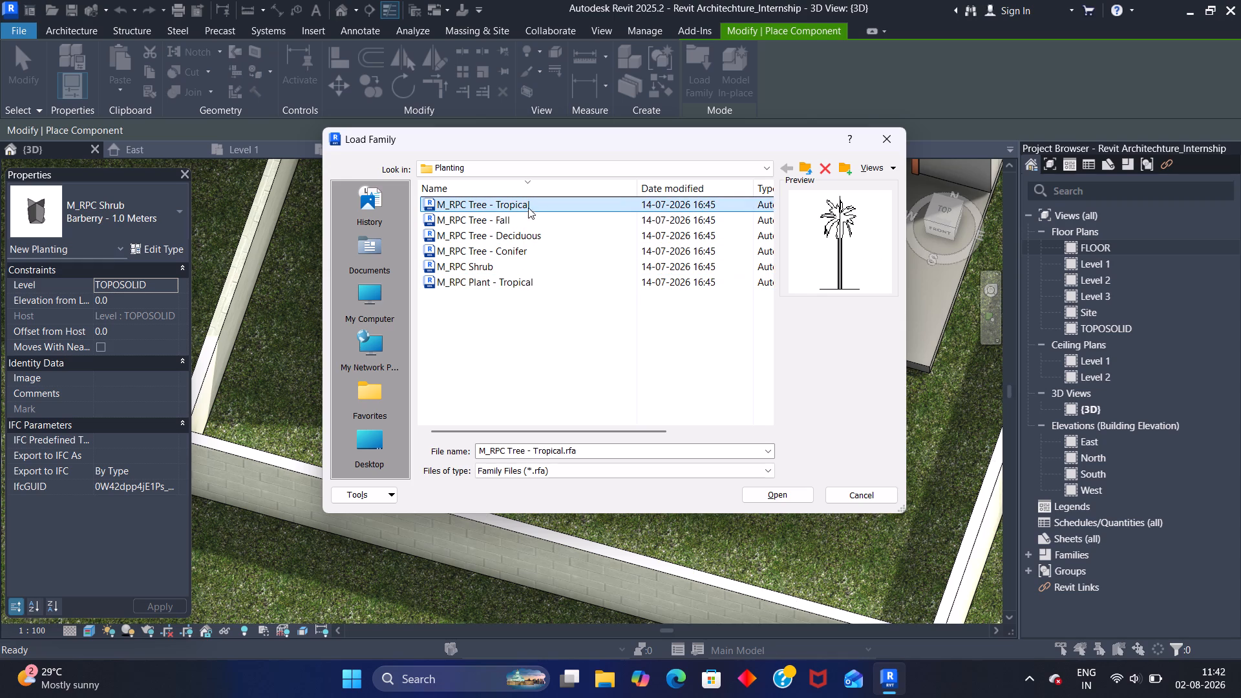
left_click(847, 226)
left_click(847, 226)
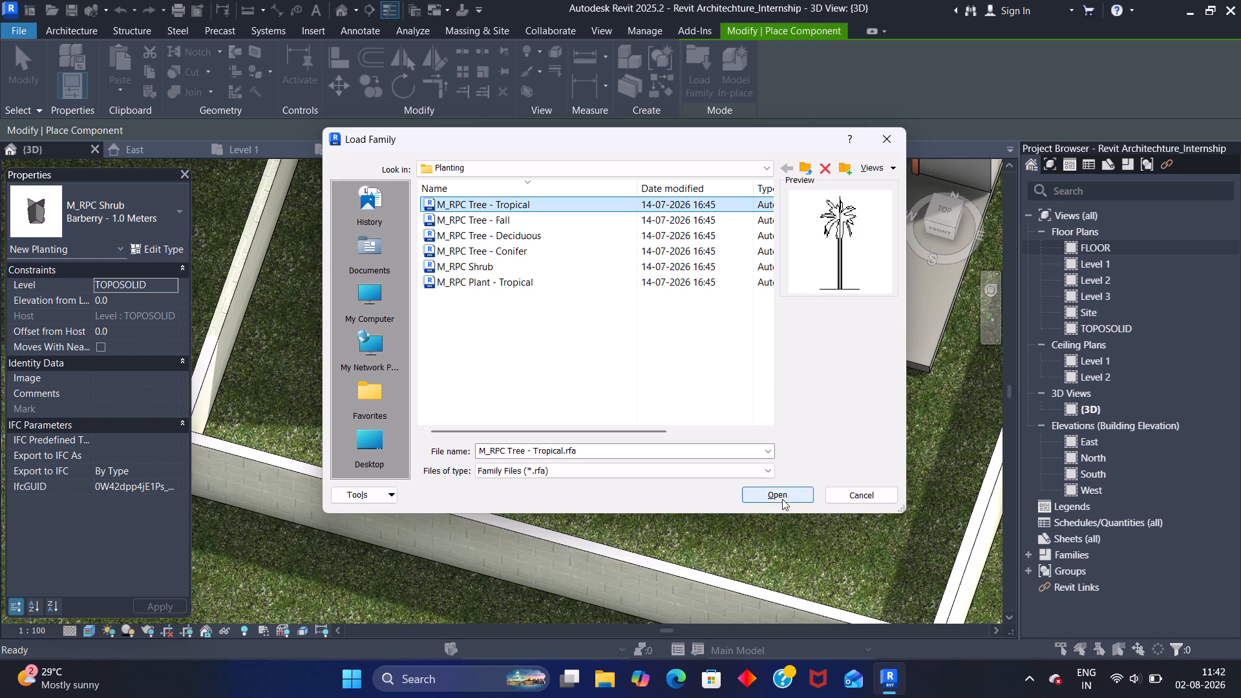
left_click(608, 207)
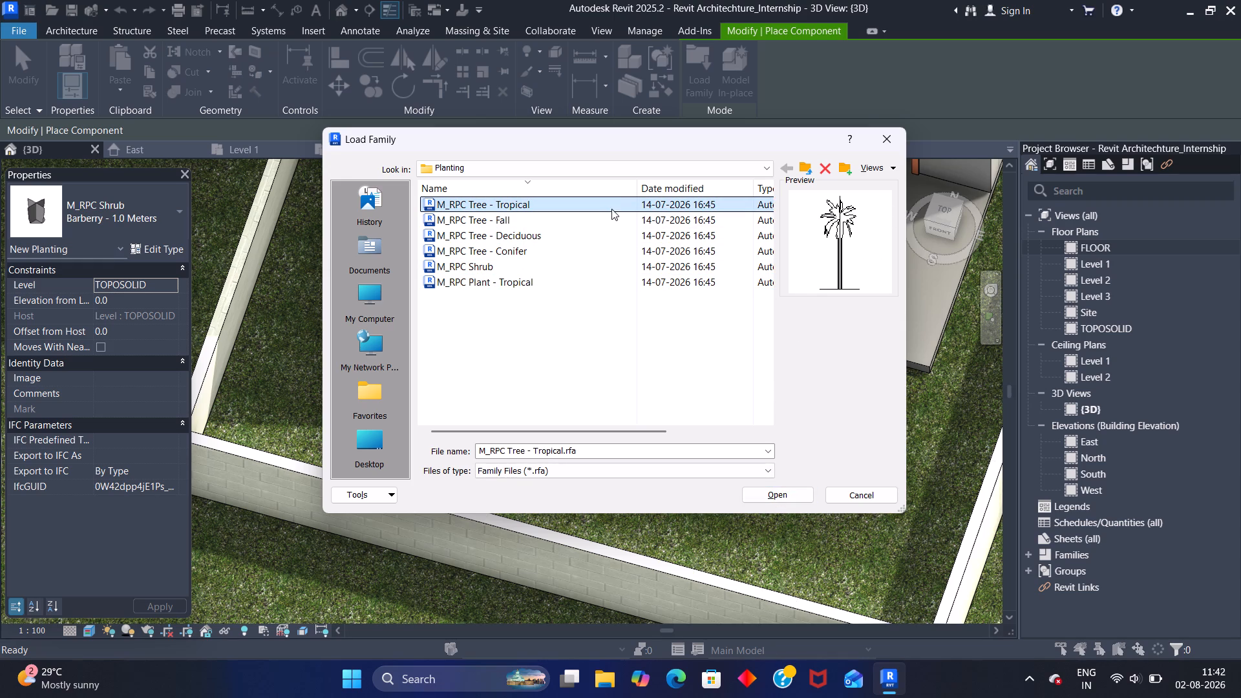
left_click(611, 209)
double_click(592, 200)
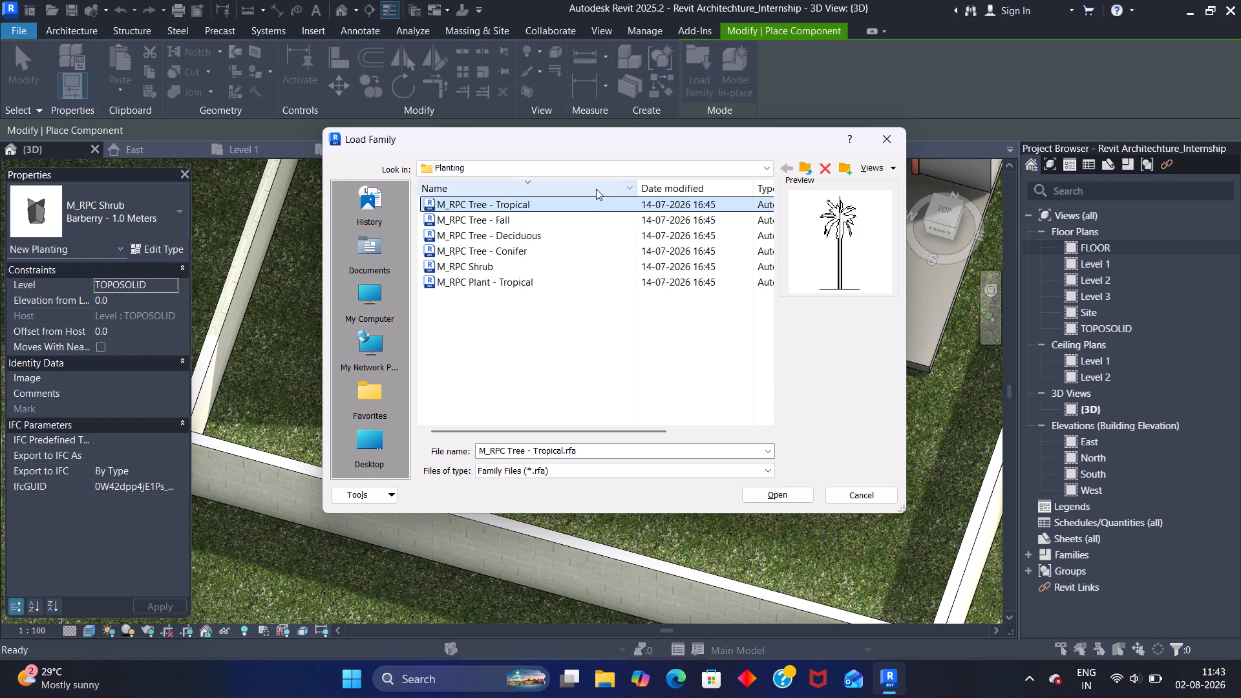
left_click(566, 236)
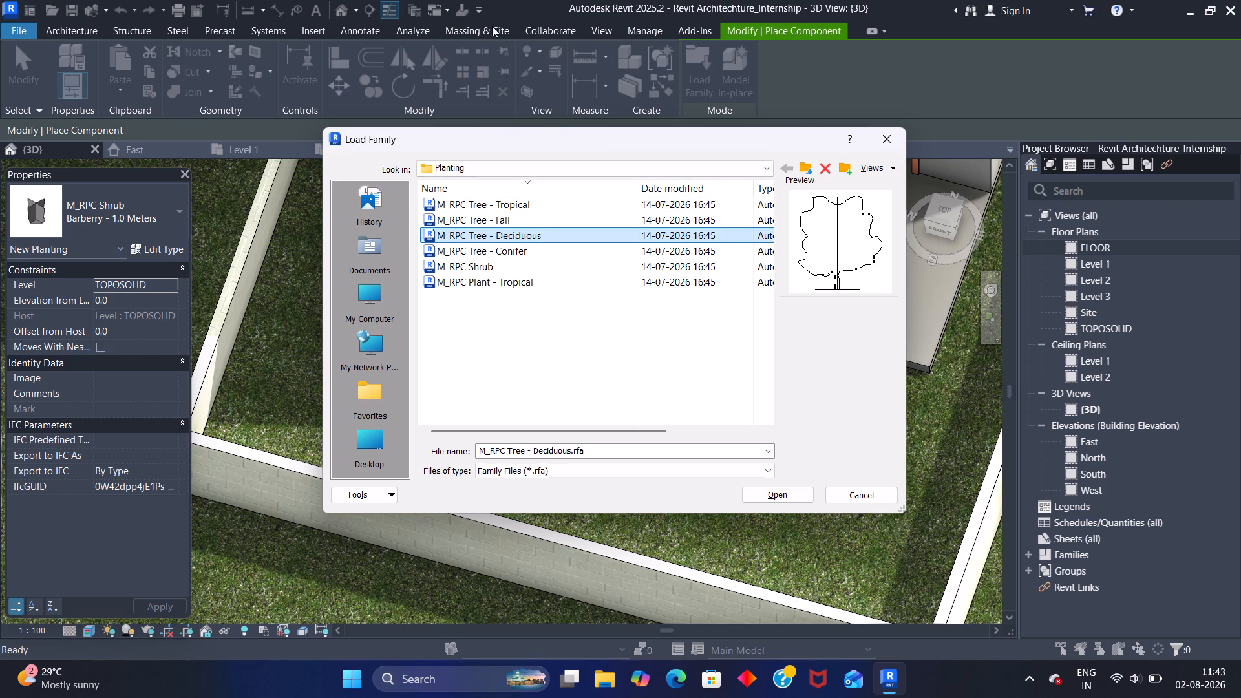
left_click(550, 202)
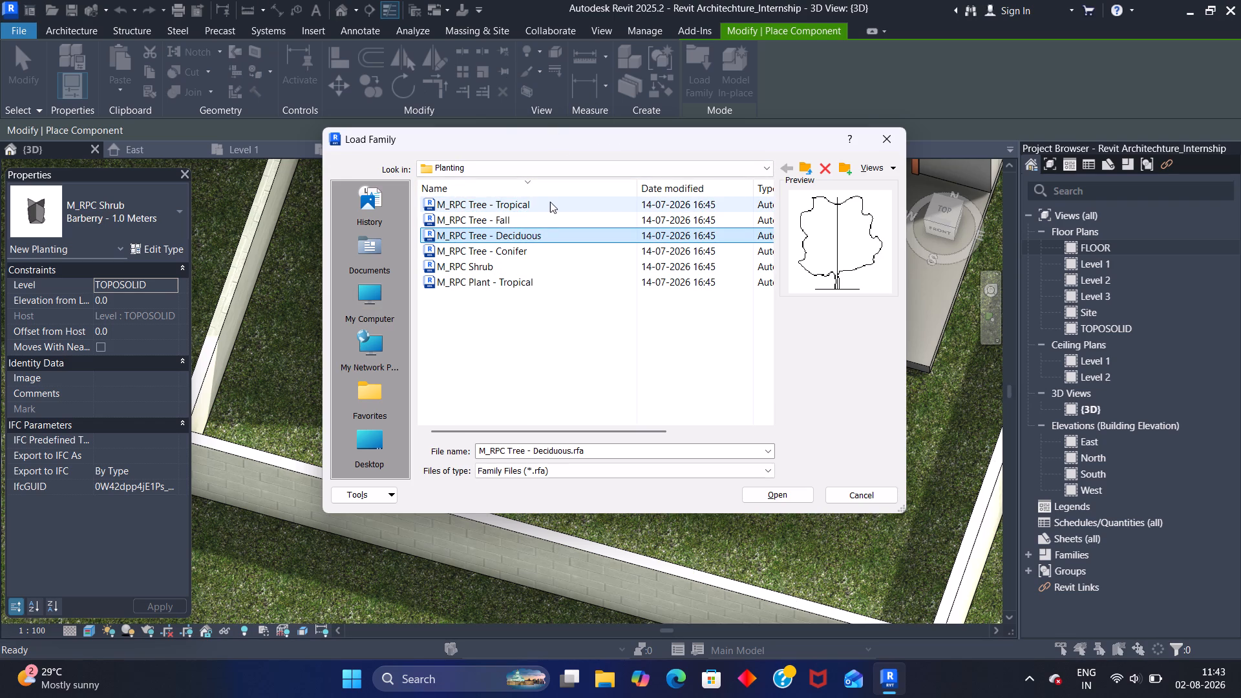
double_click(550, 202)
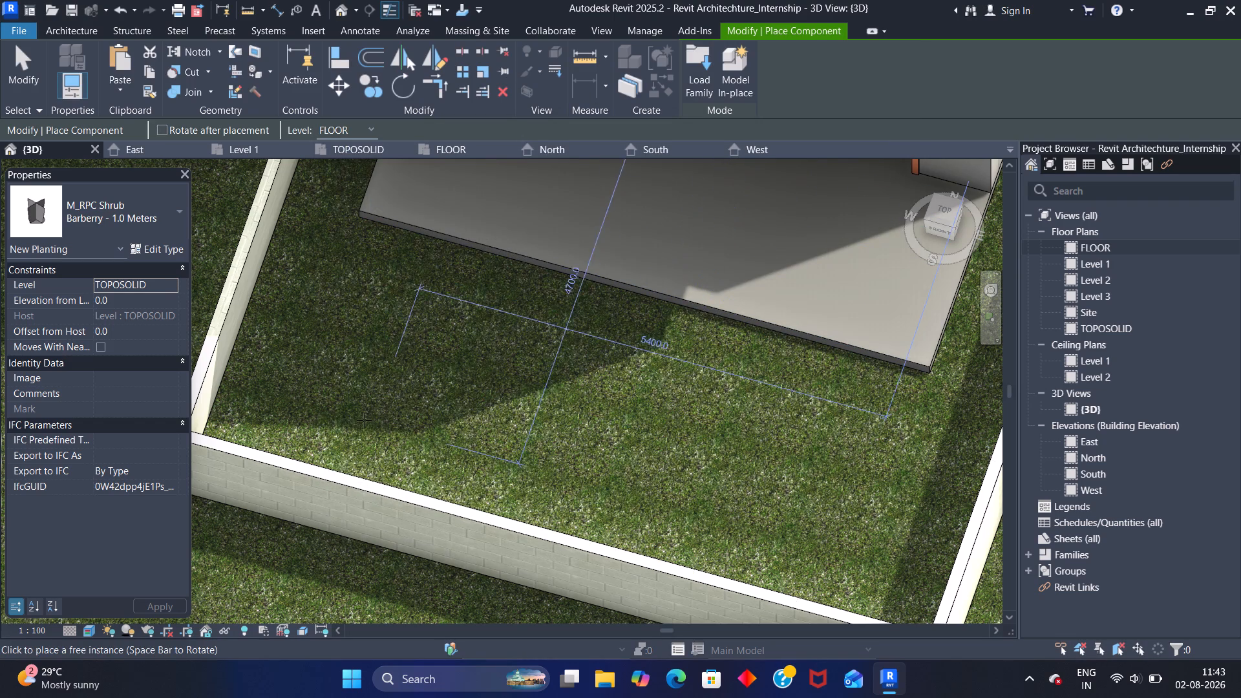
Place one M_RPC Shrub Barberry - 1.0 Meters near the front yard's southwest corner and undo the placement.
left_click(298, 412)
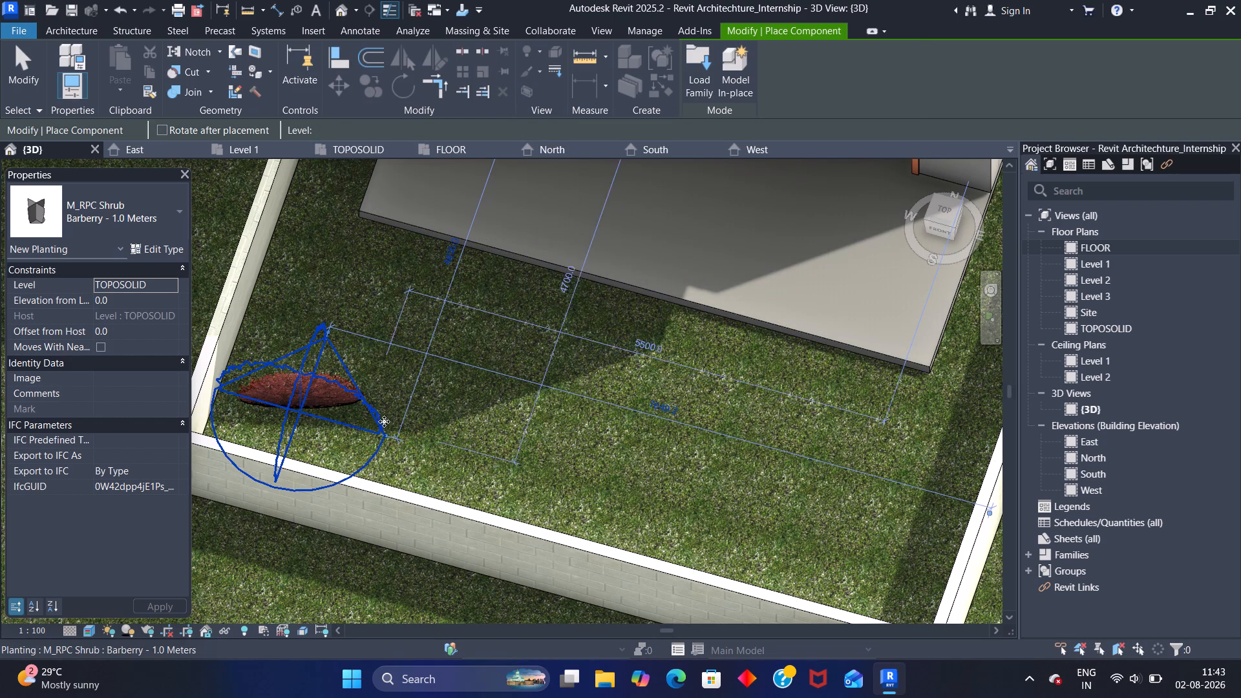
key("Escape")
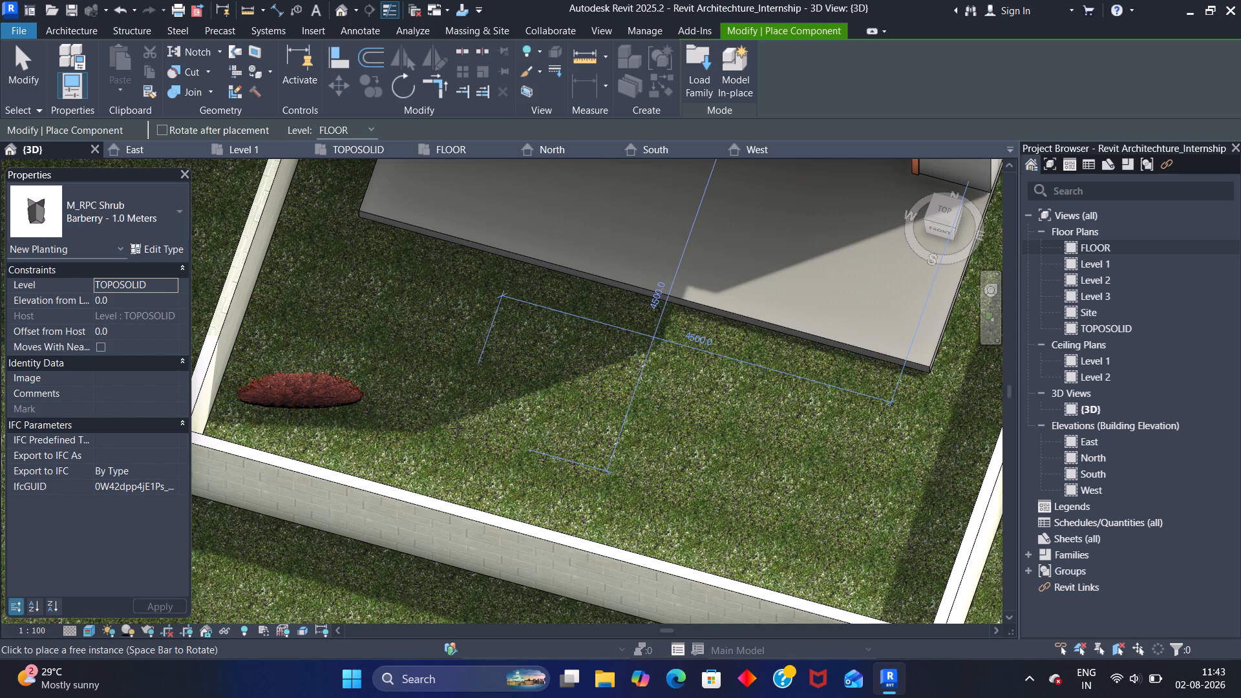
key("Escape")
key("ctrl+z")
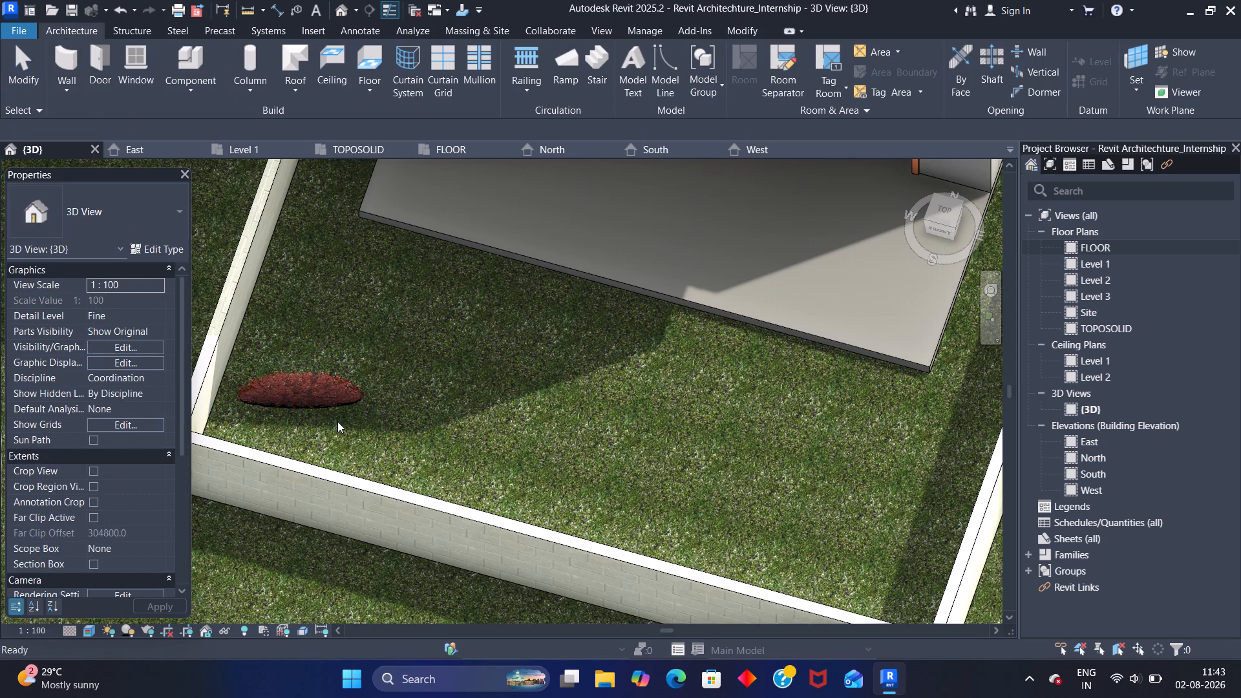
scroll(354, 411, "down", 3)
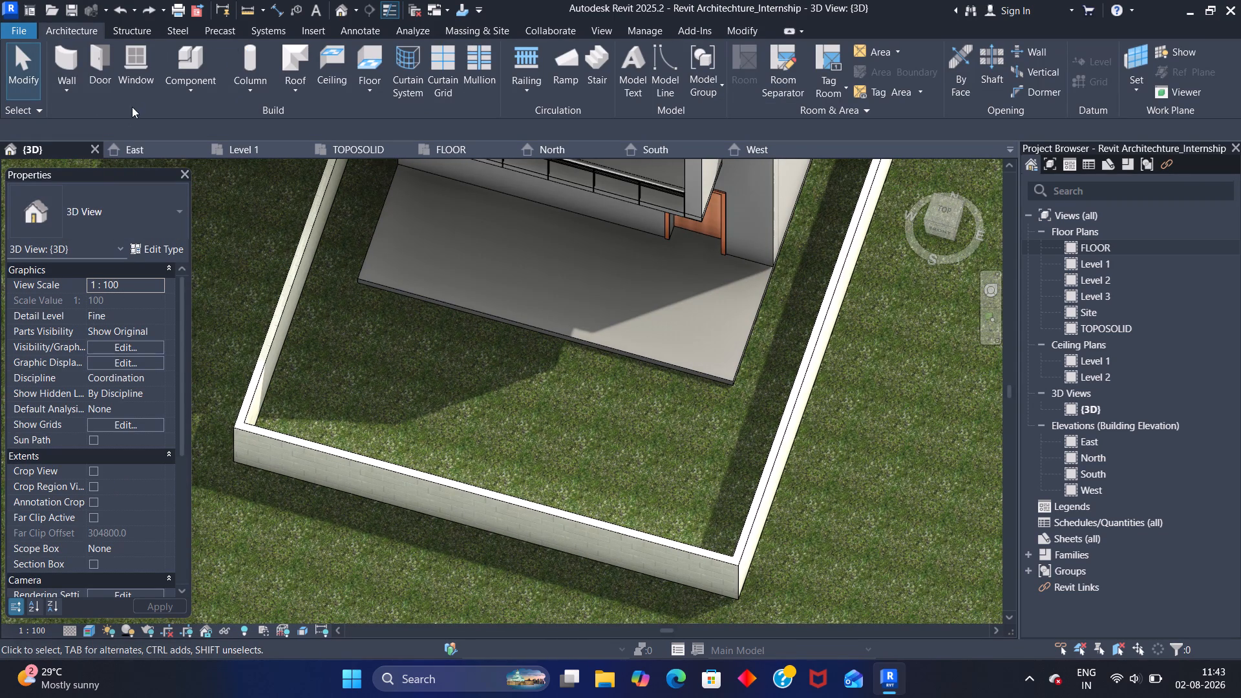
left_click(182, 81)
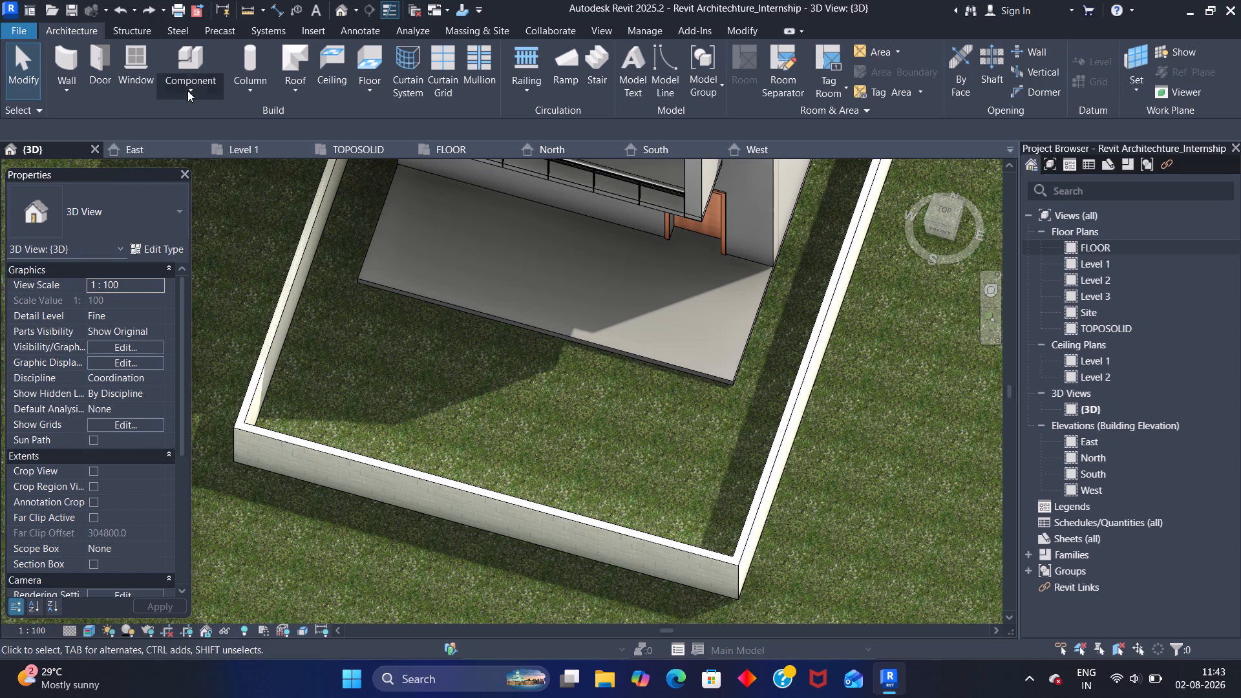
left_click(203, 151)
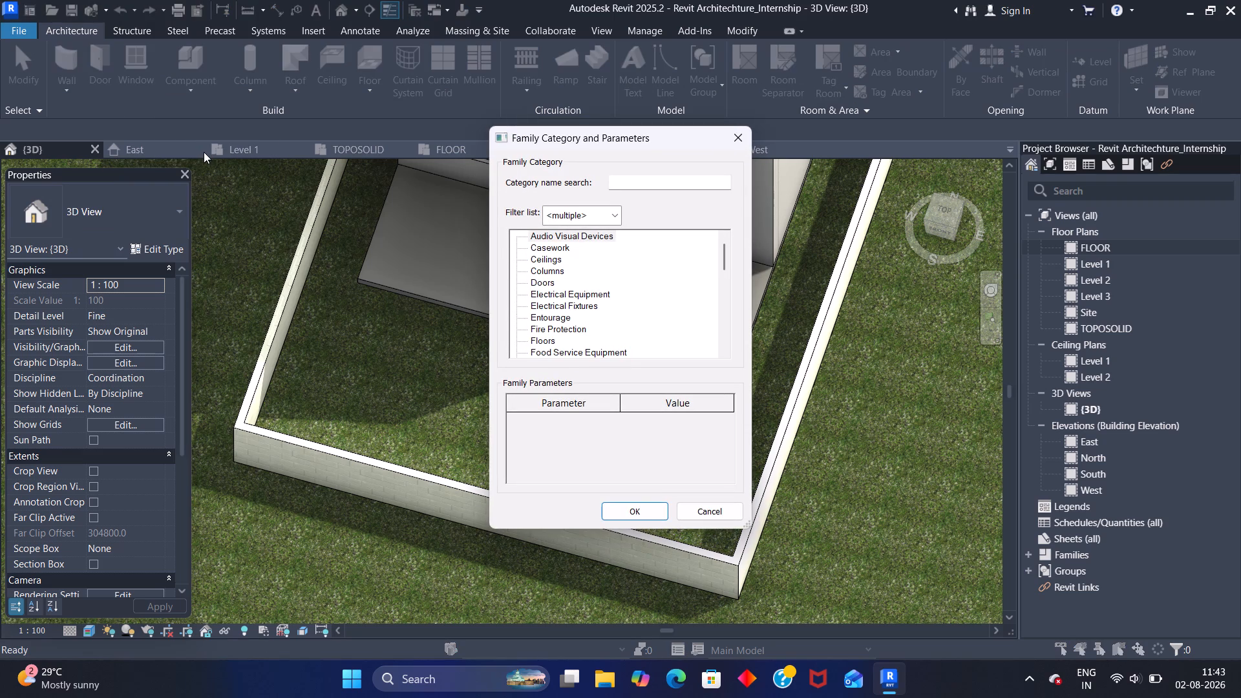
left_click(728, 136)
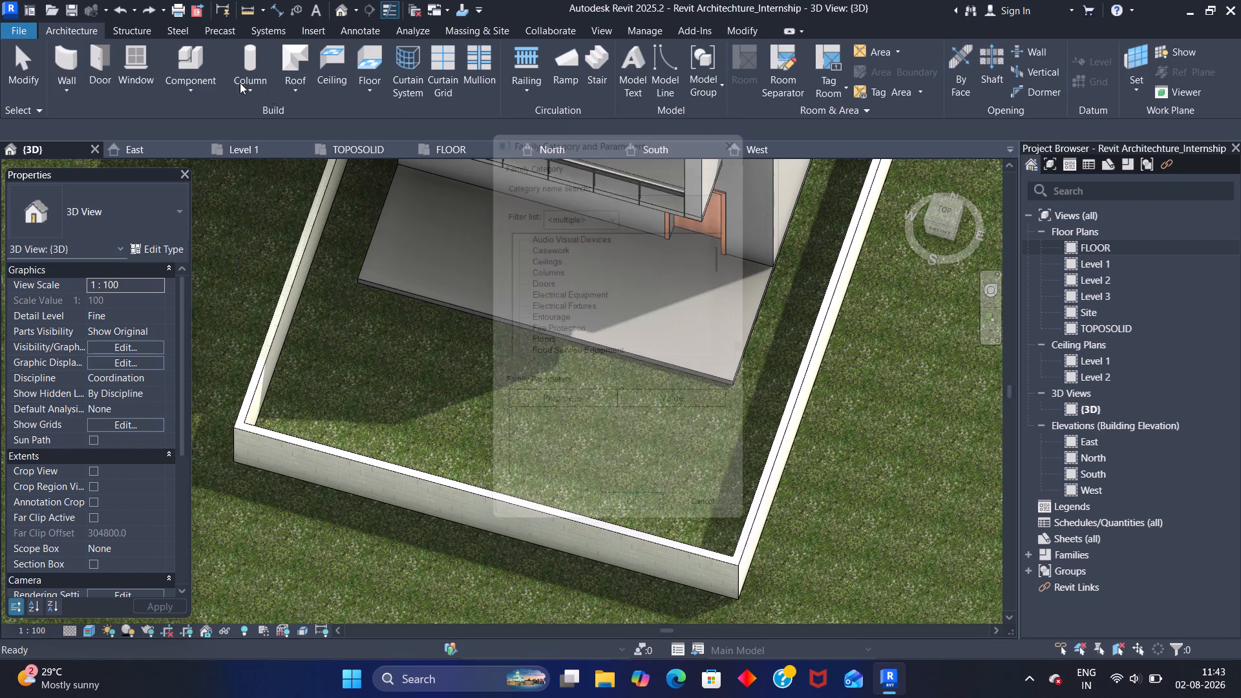
Browse the US family library, including its Planting and Profiles folders, for a component family to place in the yard.
left_click(189, 70)
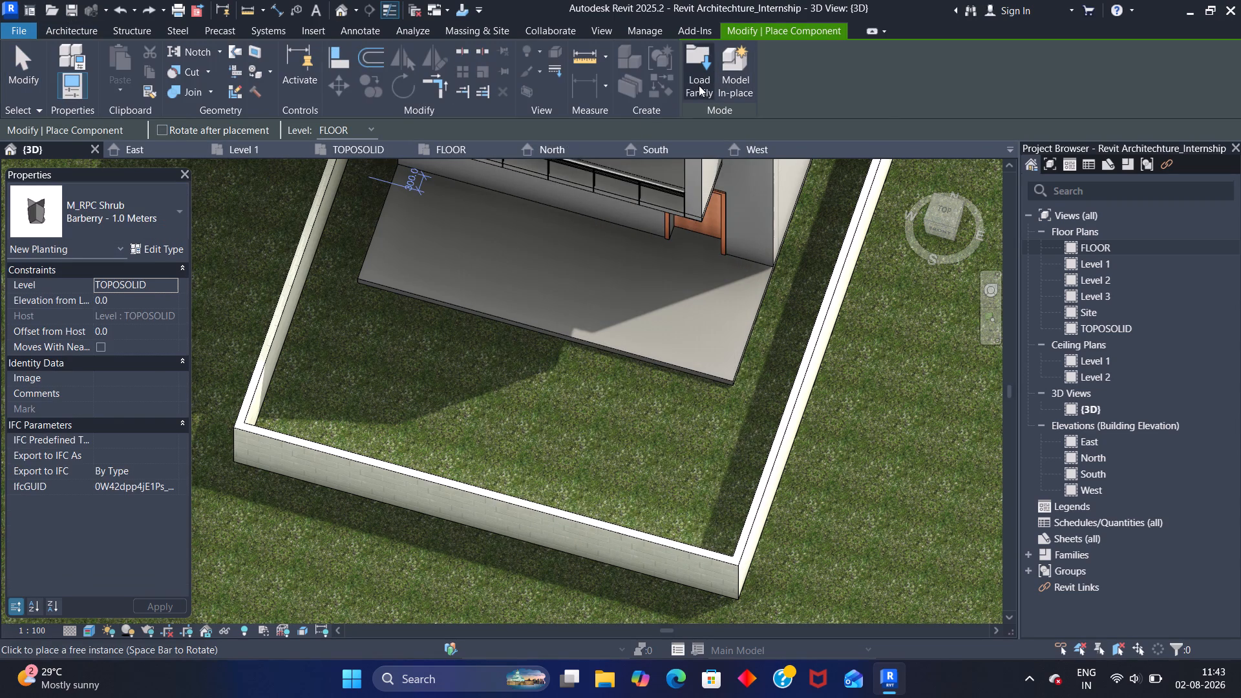
left_click(699, 85)
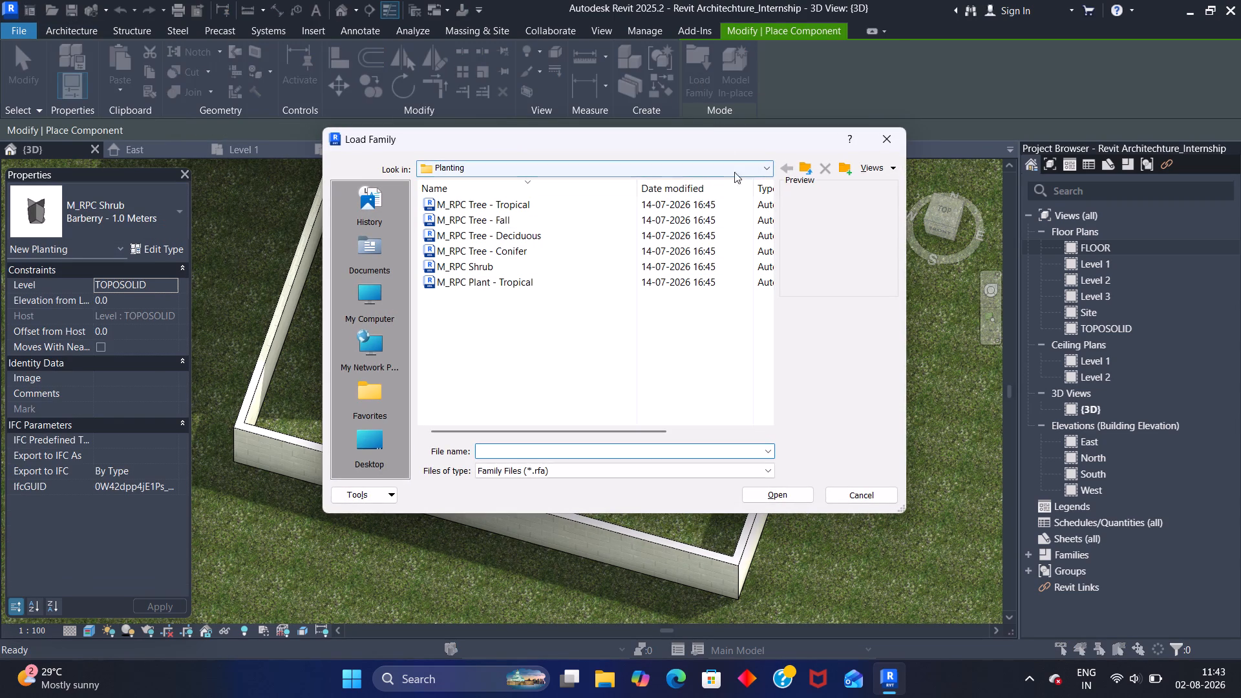
left_click(762, 167)
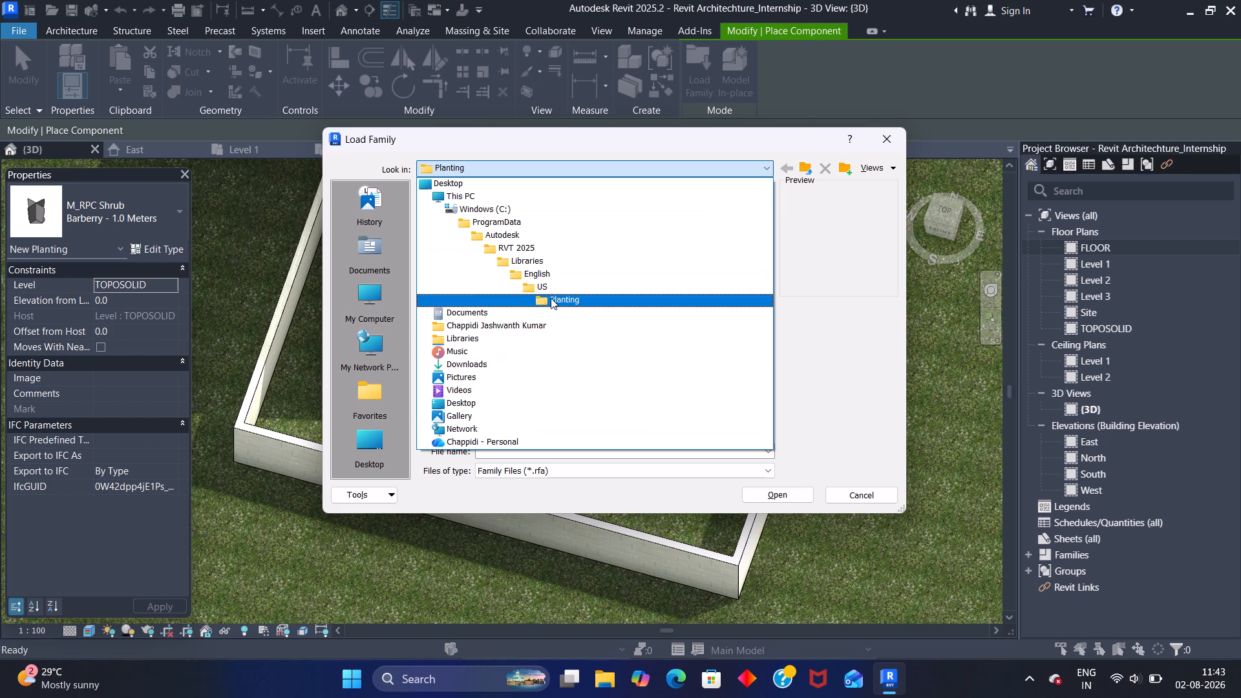
left_click(547, 282)
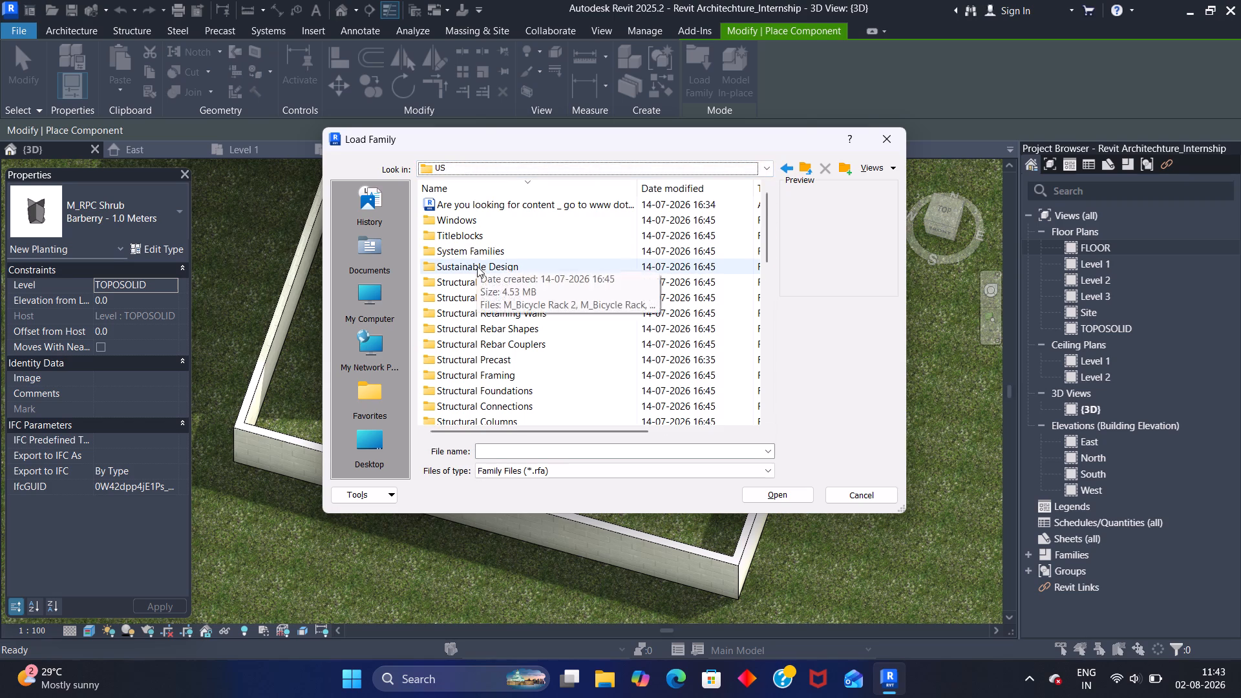
scroll(477, 272, "down", 4)
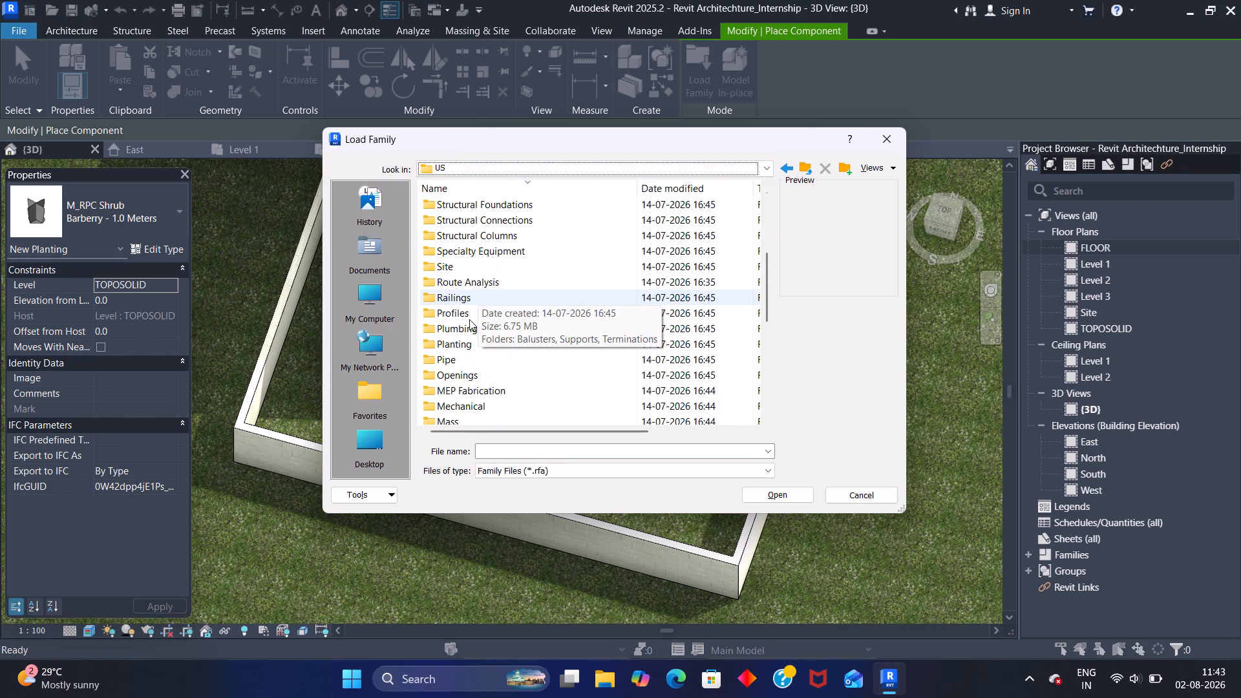
double_click(504, 344)
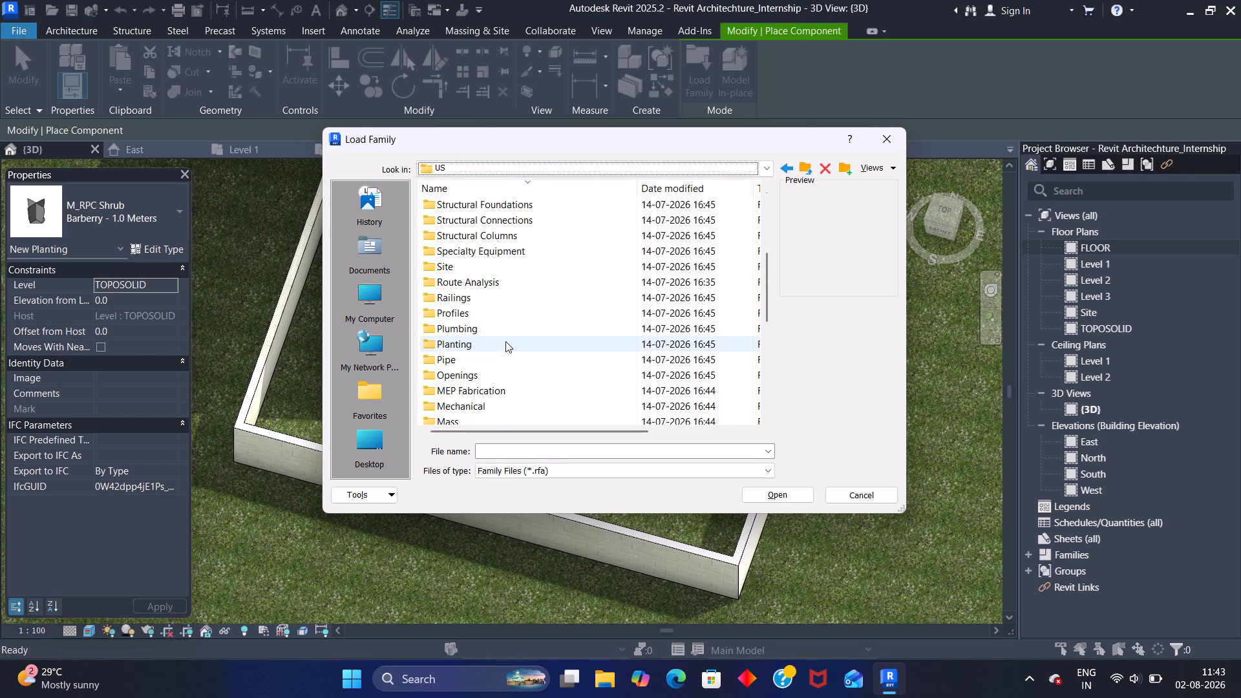
double_click(505, 341)
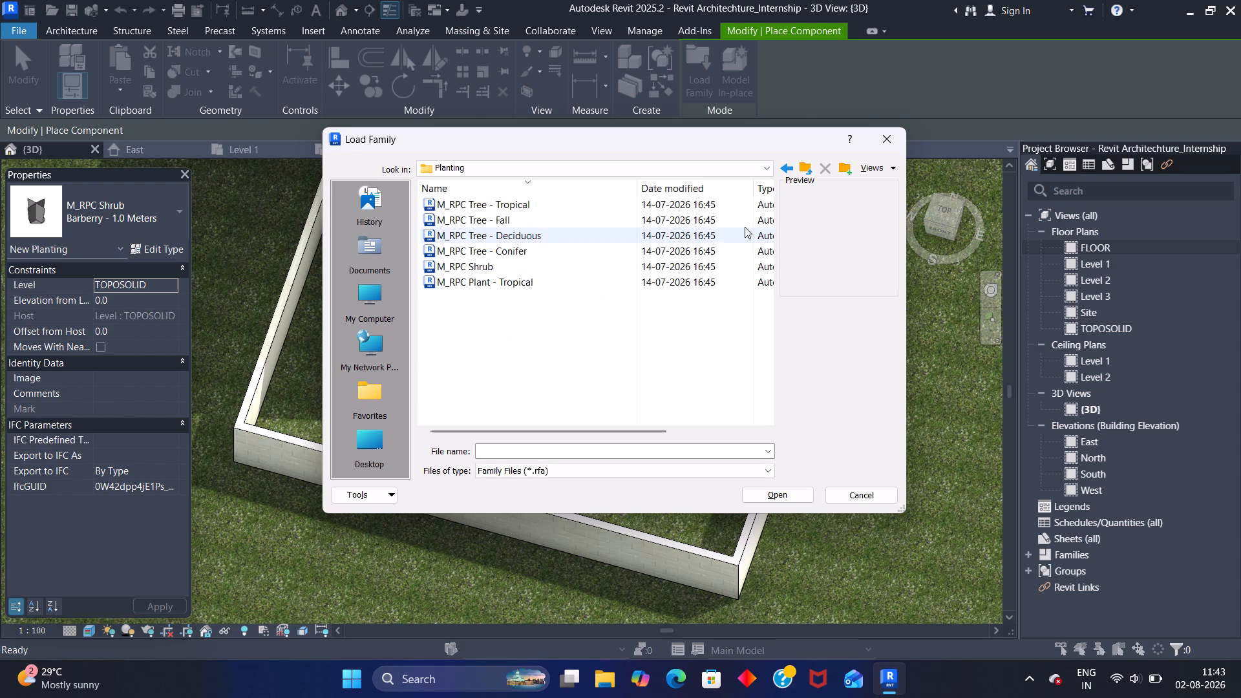
left_click(790, 171)
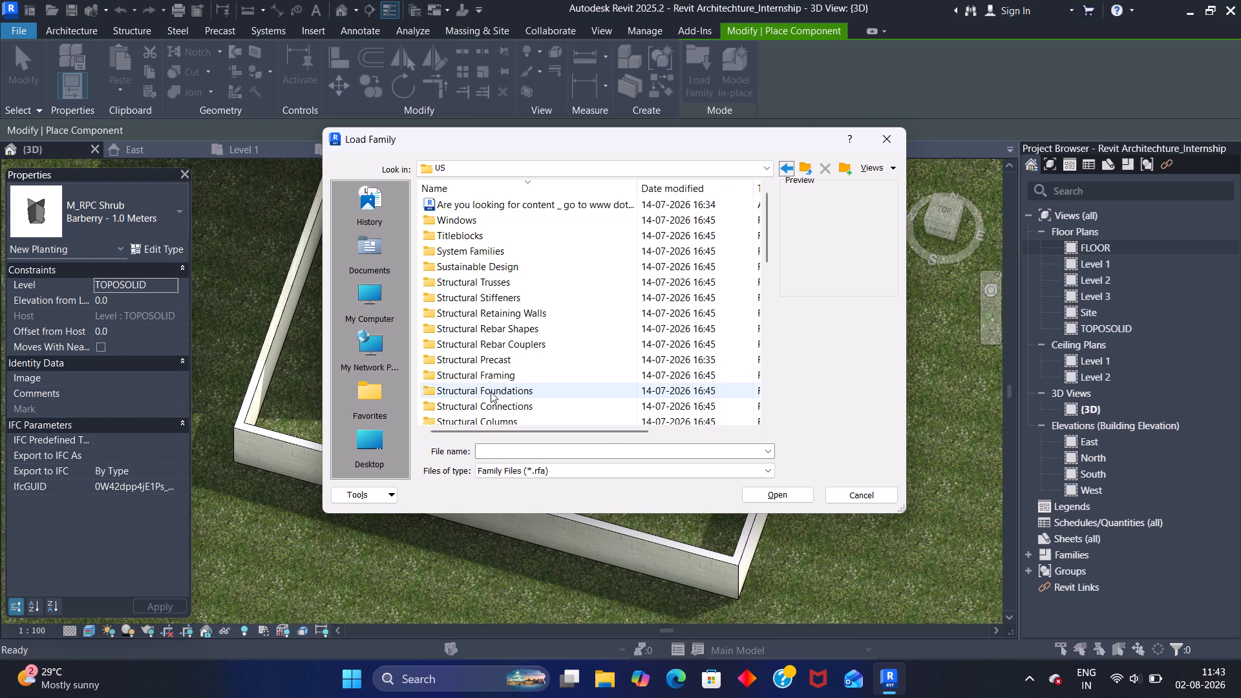
scroll(496, 378, "down", 2)
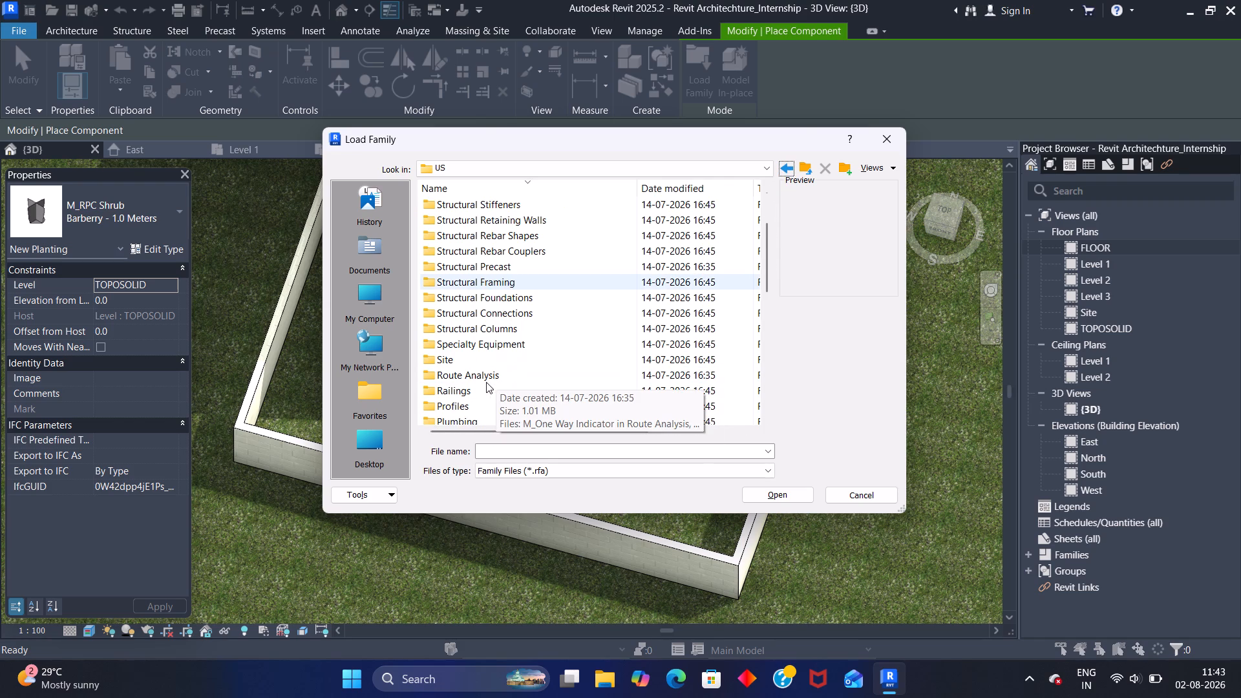
scroll(482, 384, "down", 1)
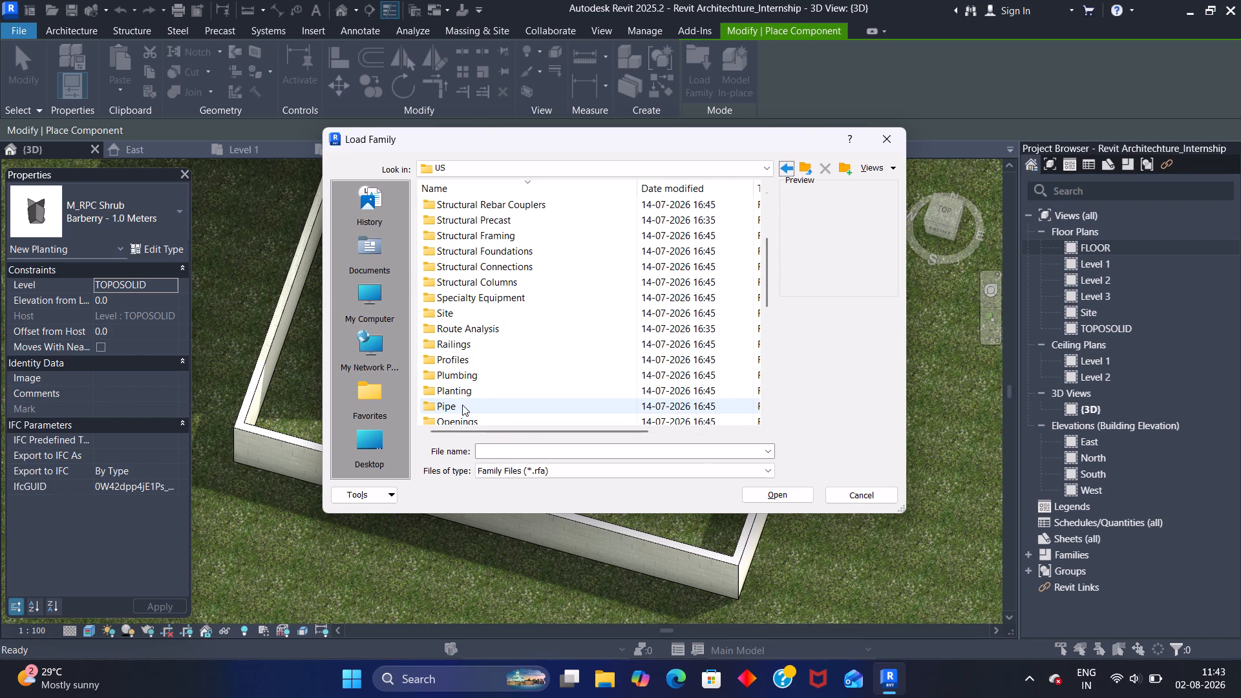
scroll(462, 405, "down", 1)
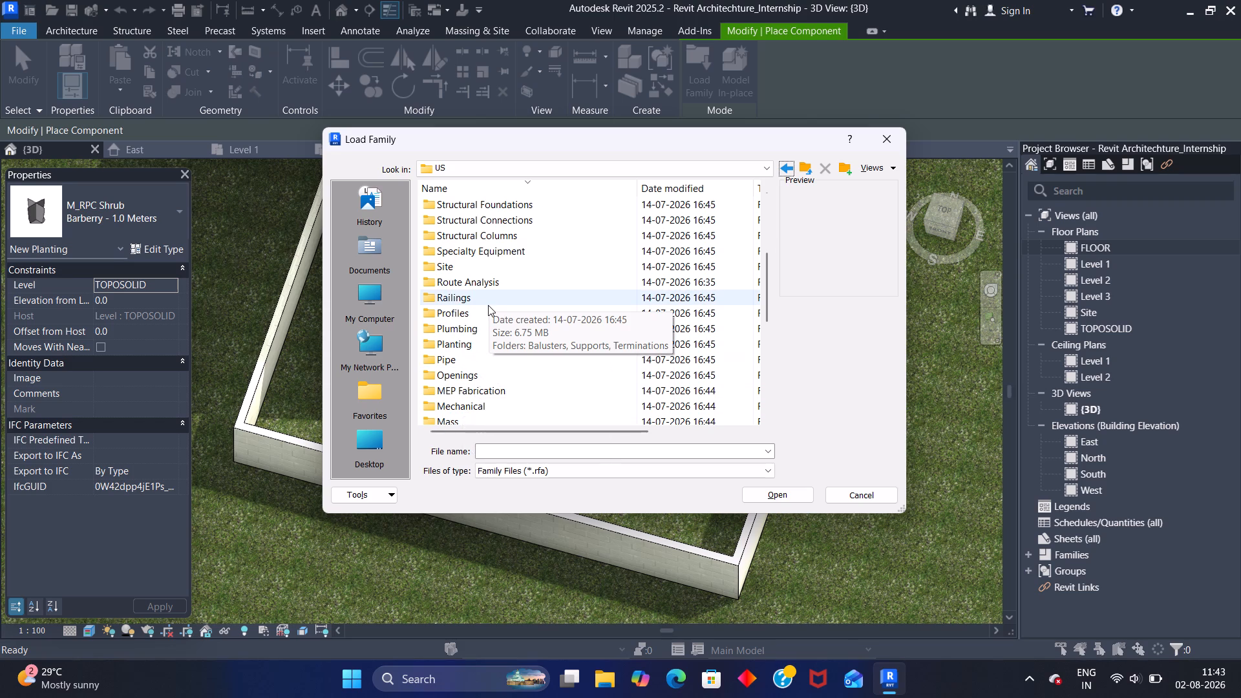
triple_click(480, 313)
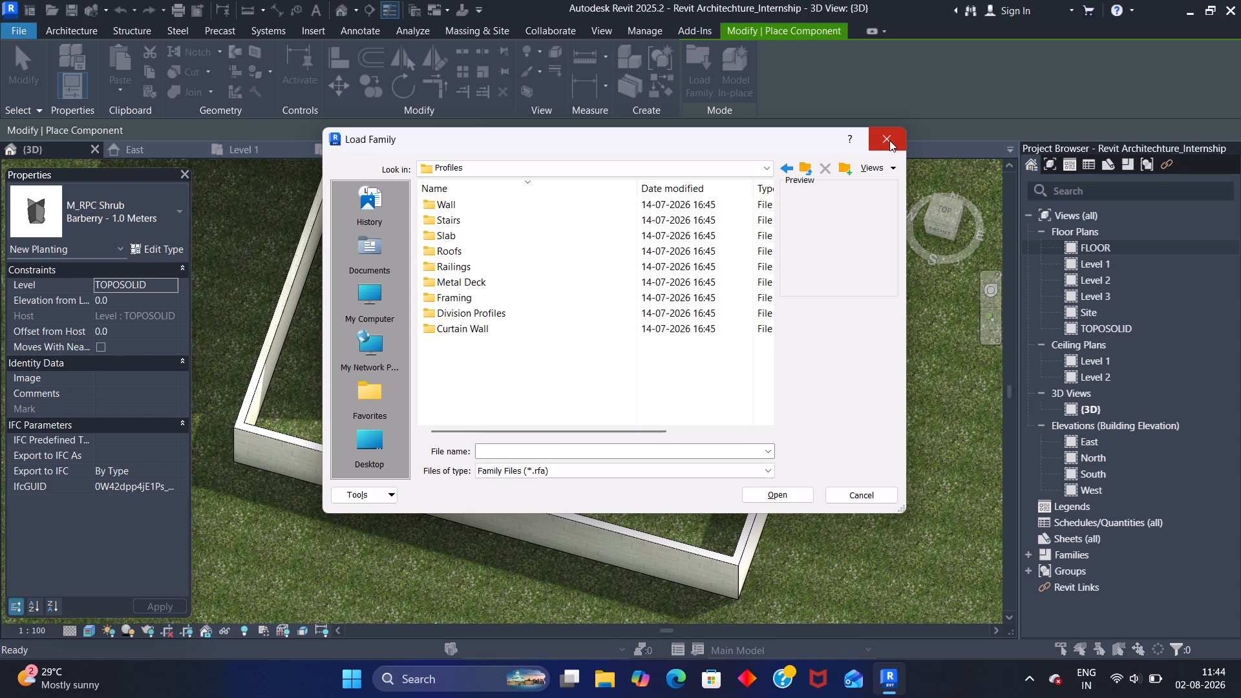
left_click(889, 140)
scroll(639, 471, "down", 1)
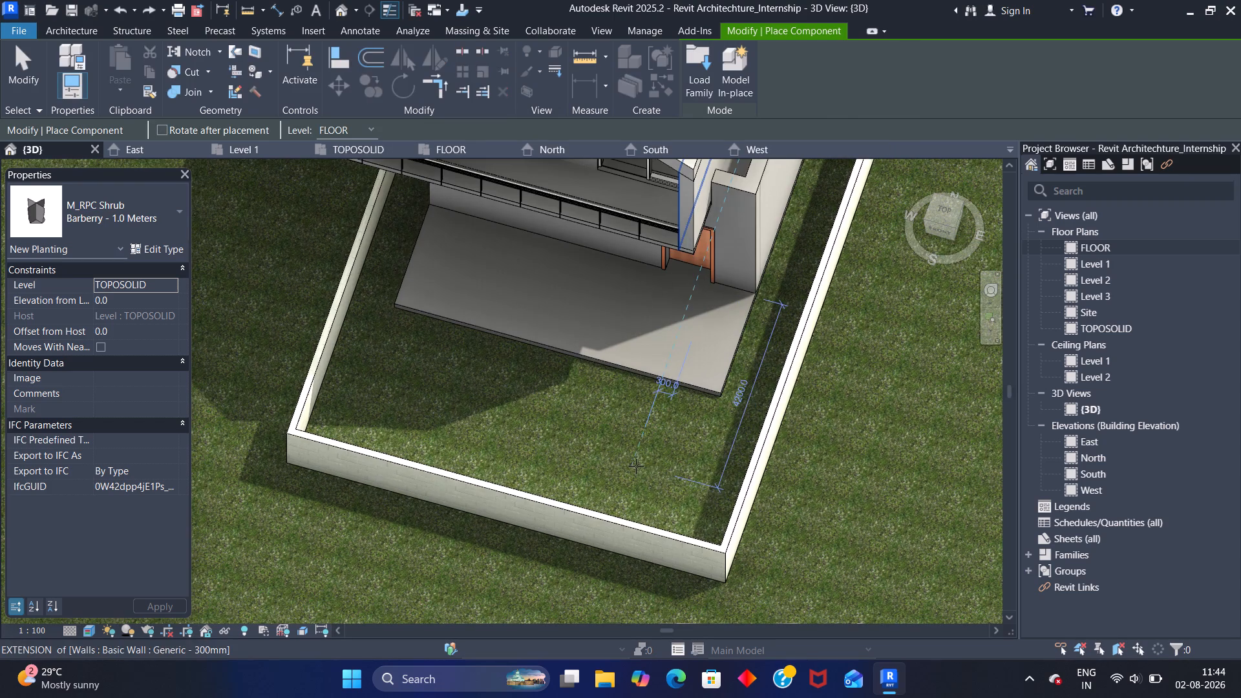
End the component placement and examine the house exterior, boundary walls and front entrance from several sides.
key("Escape")
key("Escape")
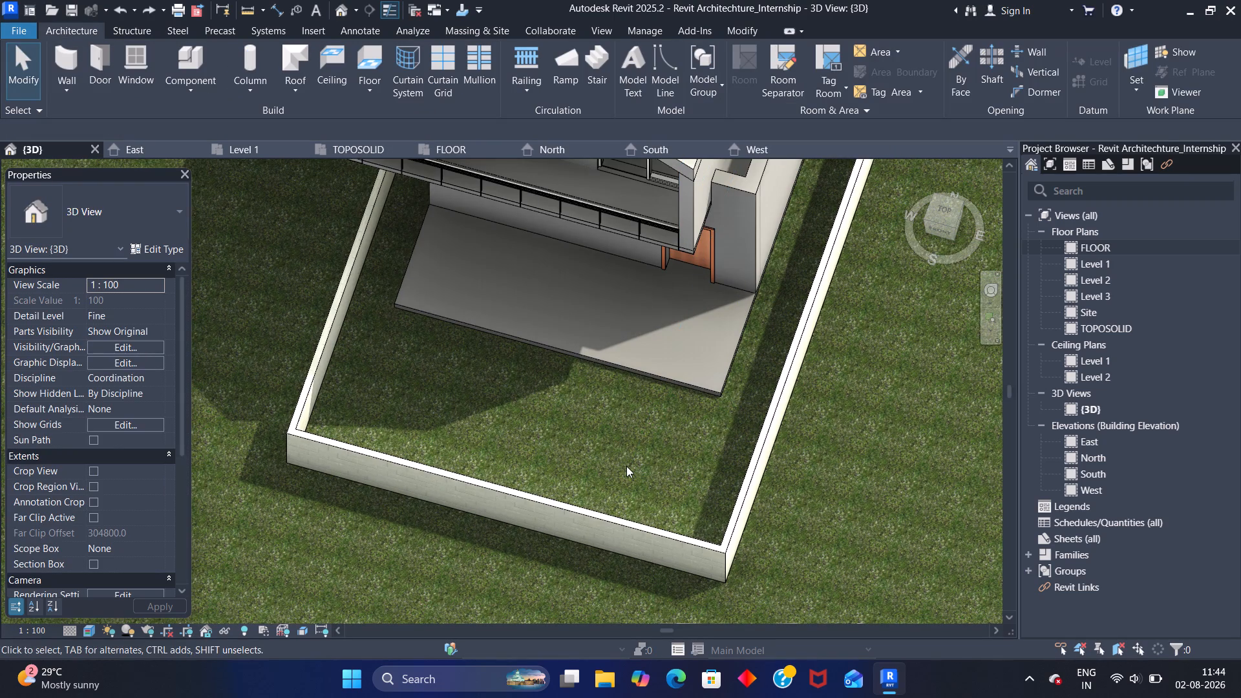
middle_click_drag(623, 465, 666, 294, "shift")
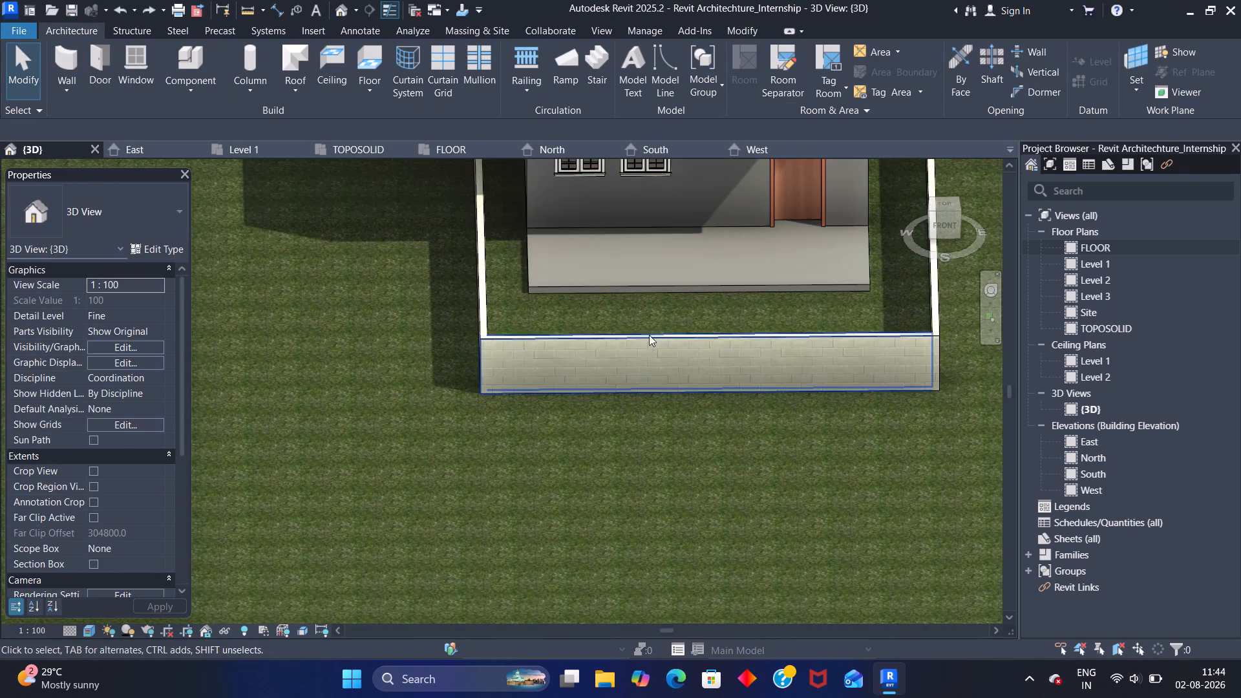
middle_click_drag(643, 341, 470, 674)
middle_click_drag(515, 696, 527, 623, "shift")
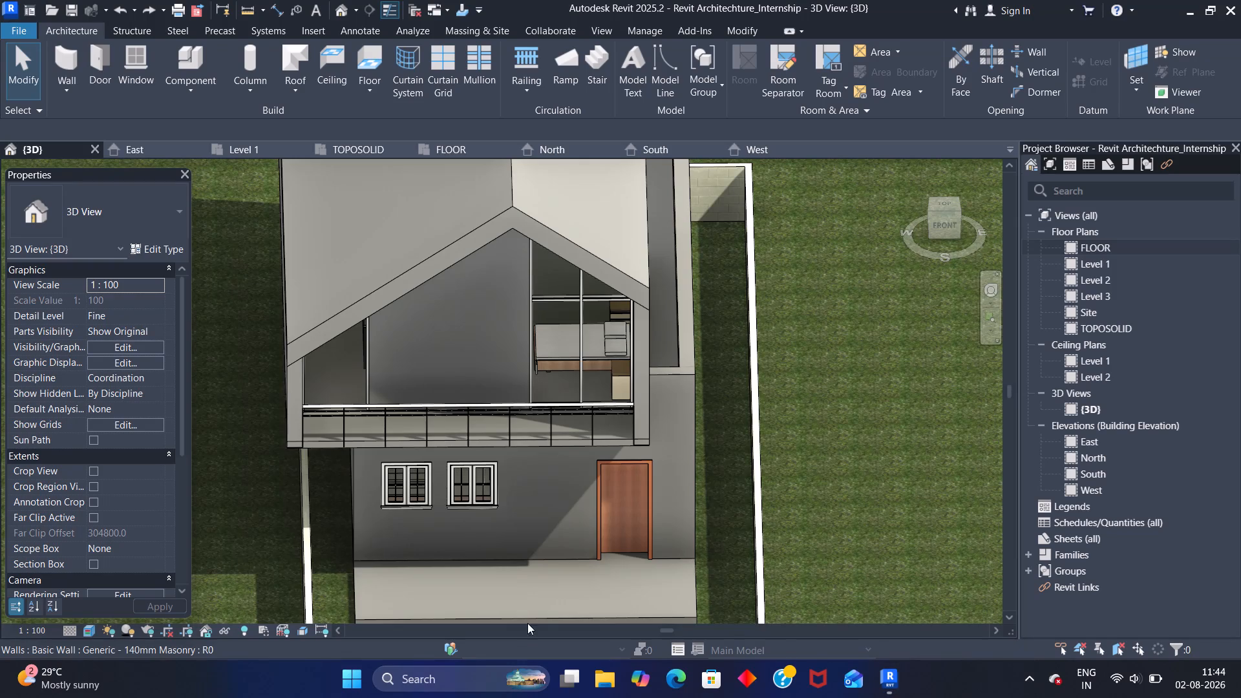
middle_click_drag(527, 623, 536, 593, "shift")
middle_click_drag(896, 513, 751, 531, "shift")
middle_click_drag(847, 477, 692, 461, "shift")
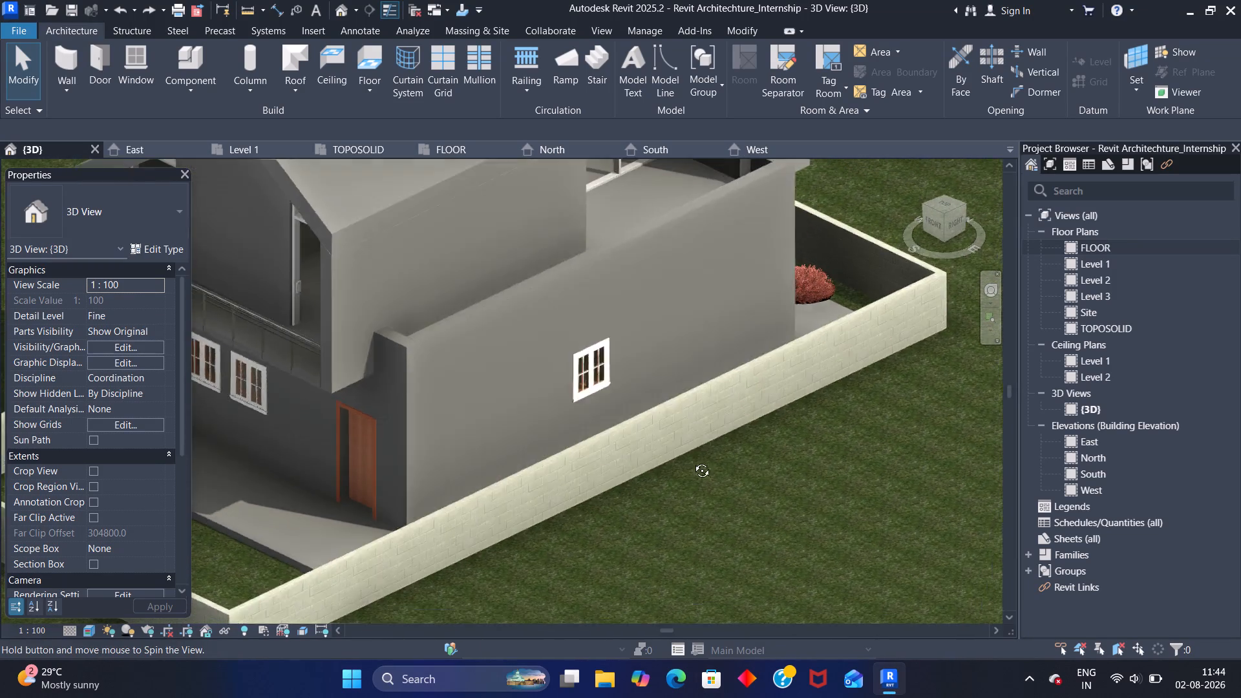
middle_click_drag(692, 461, 672, 456, "shift")
middle_click_drag(908, 520, 629, 538, "shift")
middle_click_drag(824, 578, 953, 551, "shift")
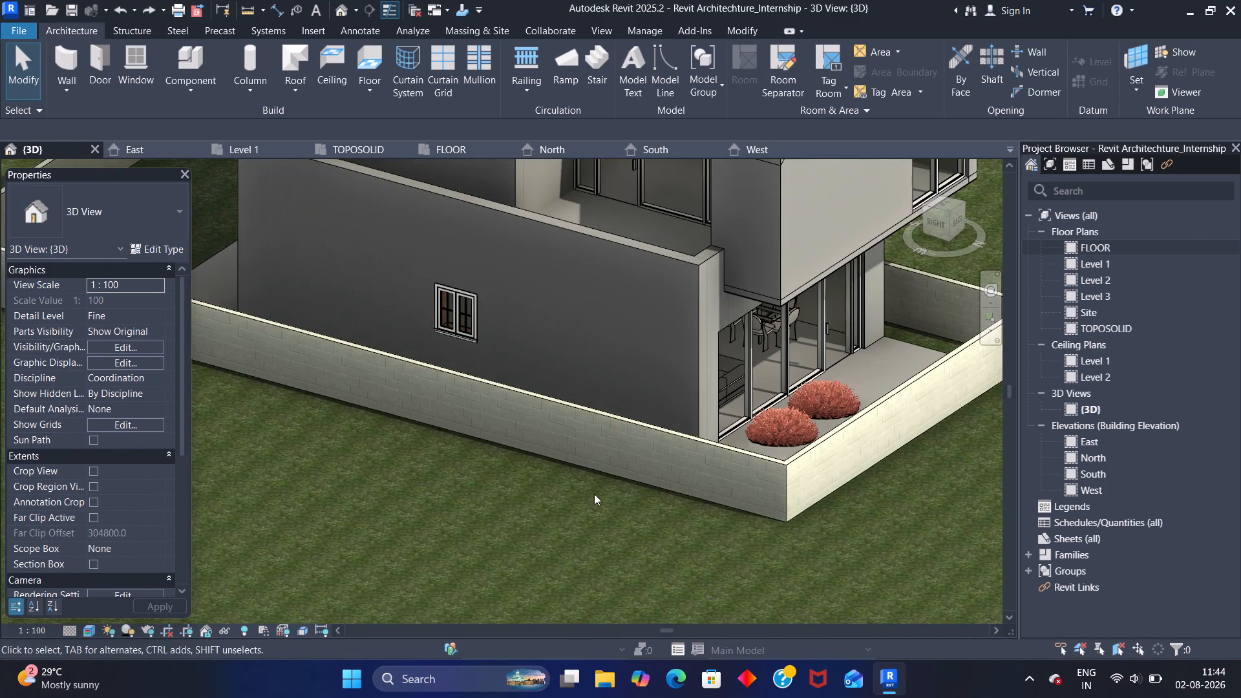
middle_click_drag(523, 476, 652, 534, "shift")
middle_click_drag(690, 540, 659, 696)
middle_click_drag(686, 668, 640, 586, "shift")
middle_click_drag(662, 583, 657, 558, "shift")
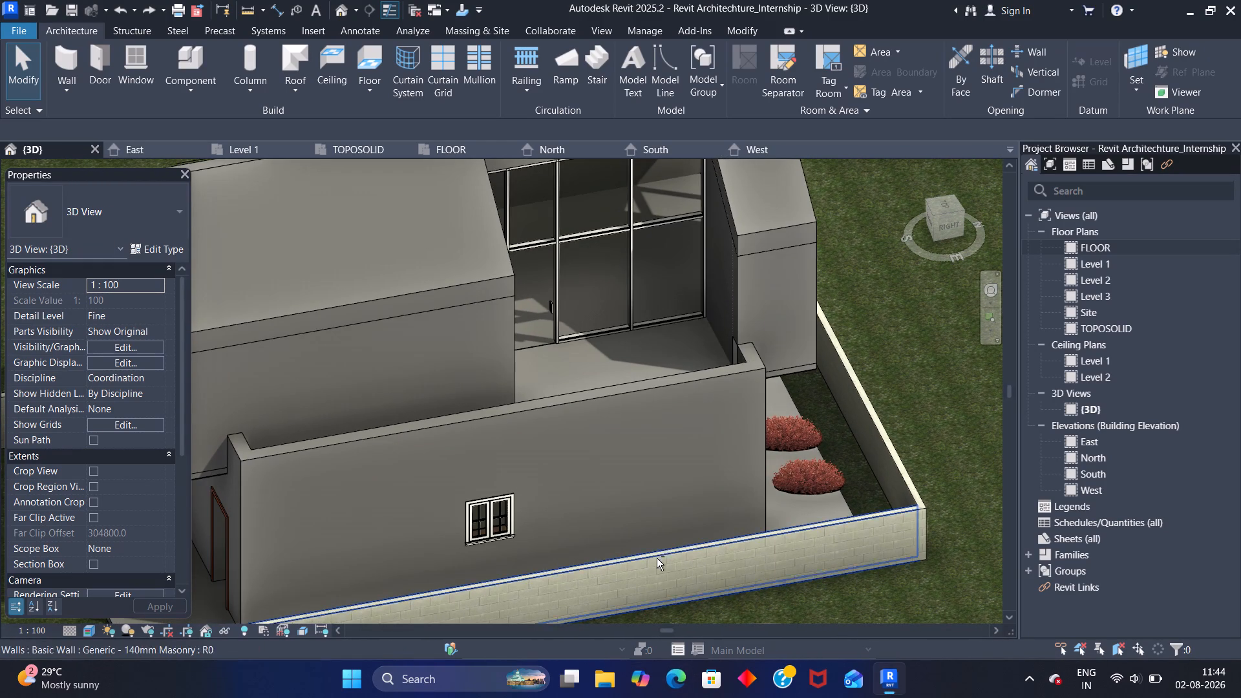
middle_click_drag(657, 558, 623, 474, "shift")
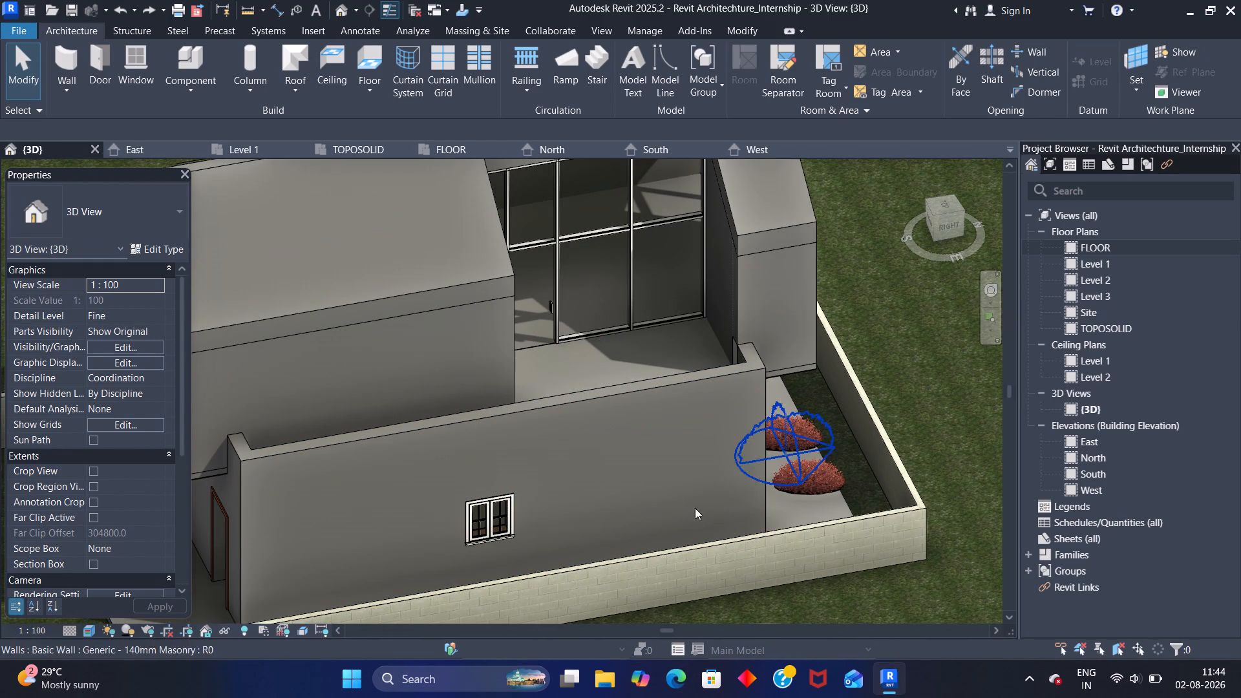
middle_click_drag(558, 475, 773, 417, "shift")
middle_click_drag(624, 456, 657, 227)
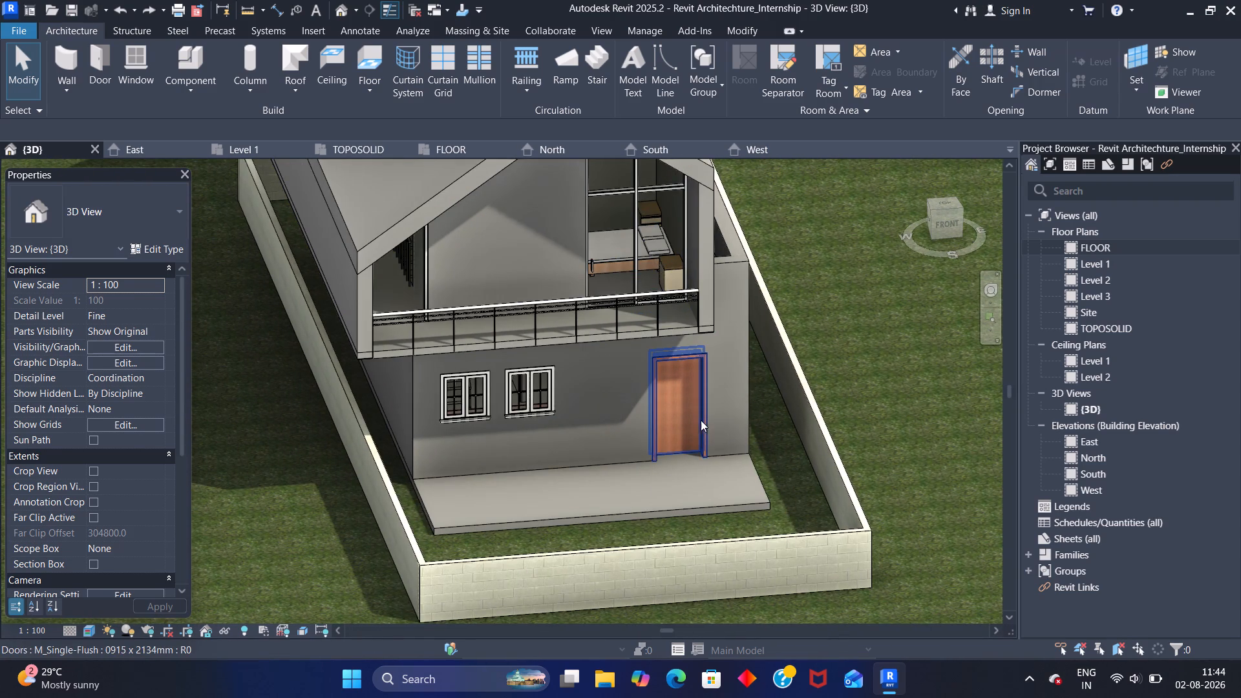
scroll(690, 415, "up", 13)
scroll(648, 422, "down", 3)
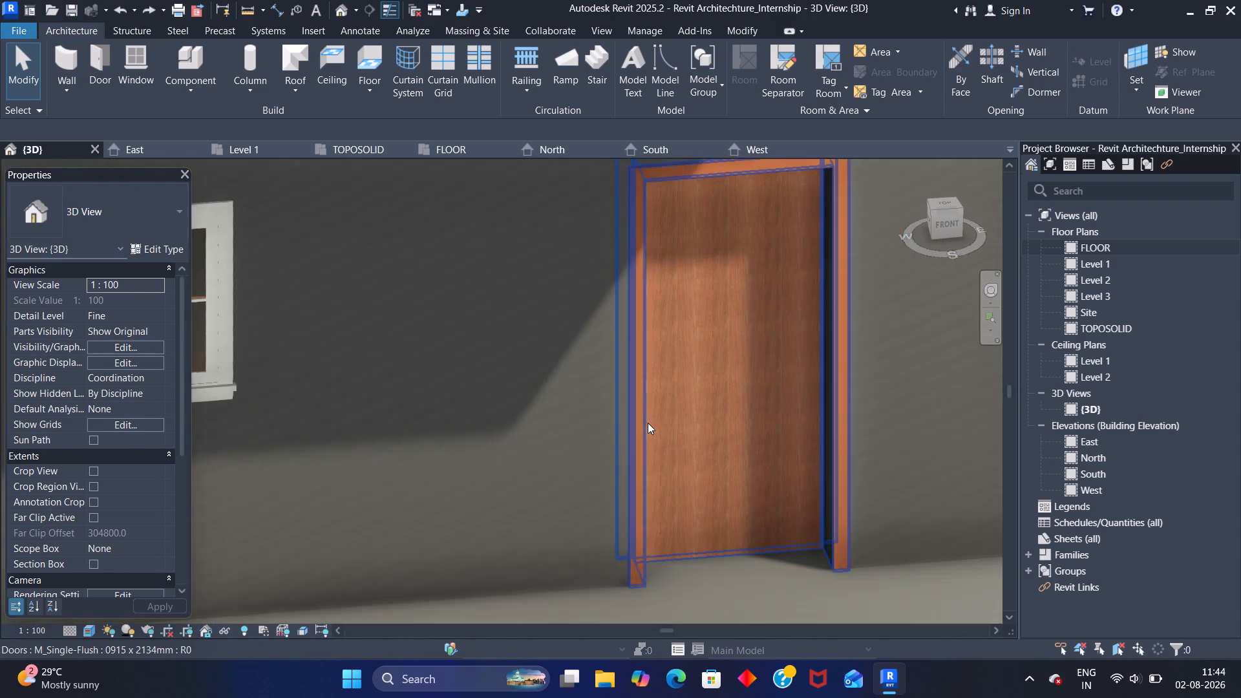
scroll(648, 423, "down", 3)
scroll(707, 459, "down", 2)
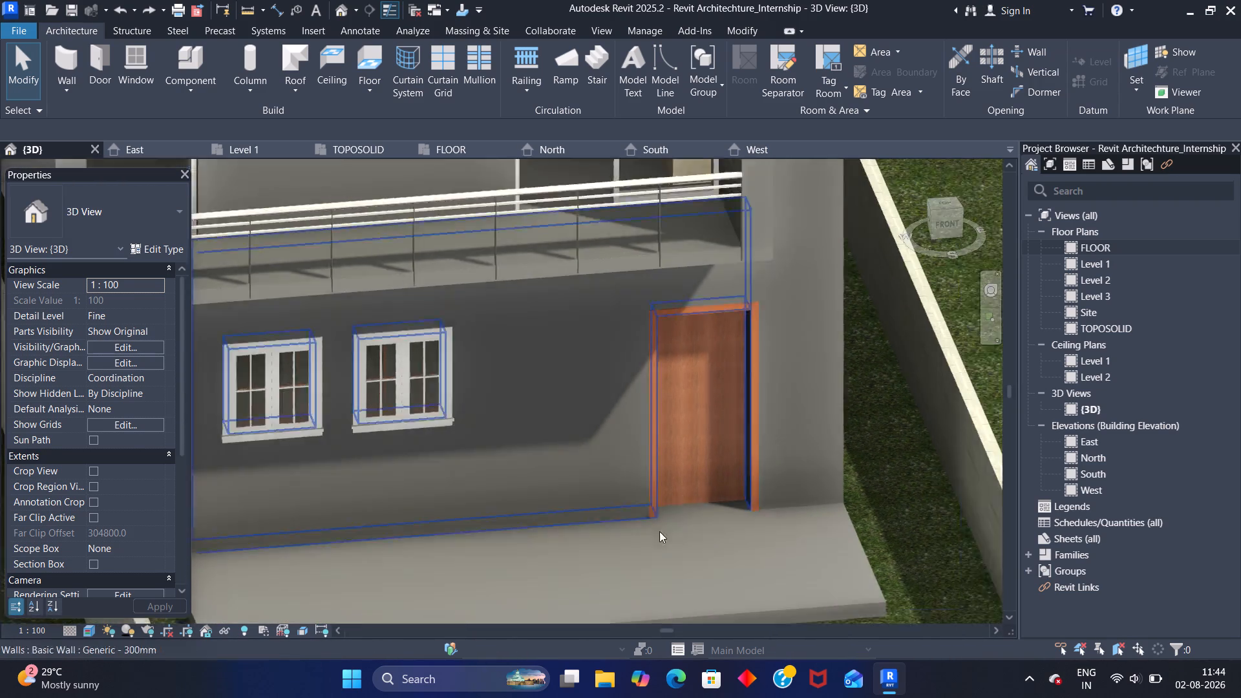
scroll(659, 531, "down", 3)
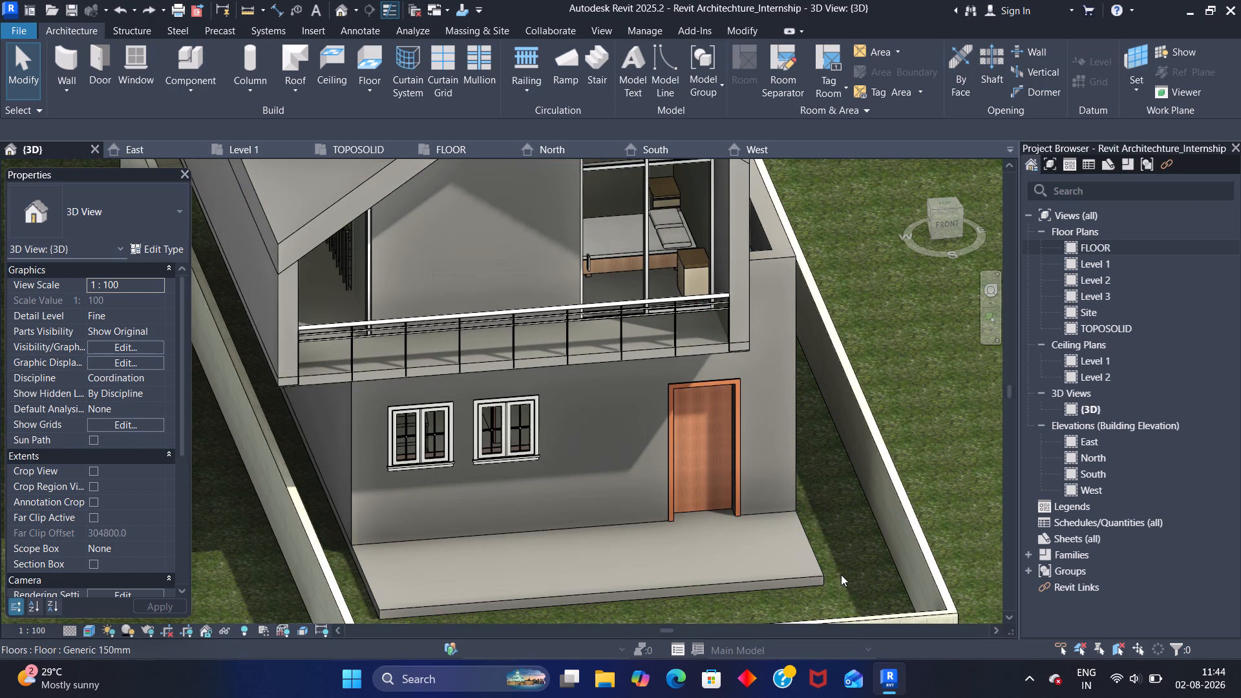
Select the front balcony railing and review the type properties of Glass Panel - Bottom Fill.
left_click(524, 342)
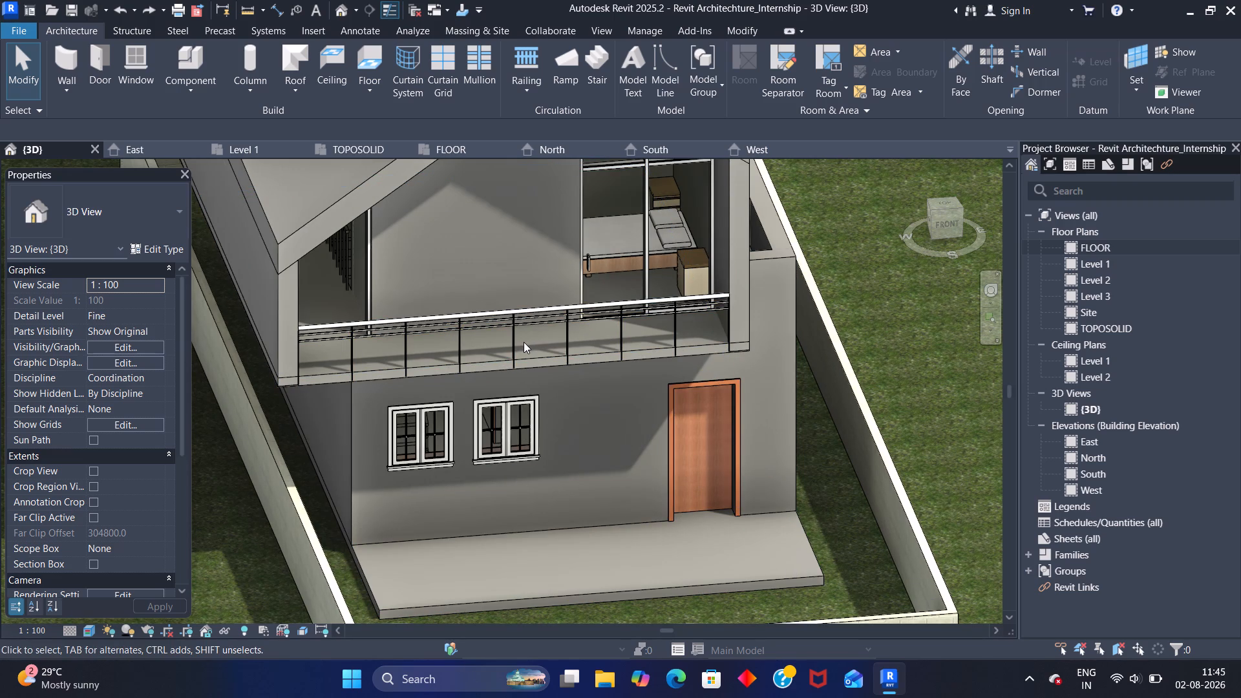
left_click(508, 315)
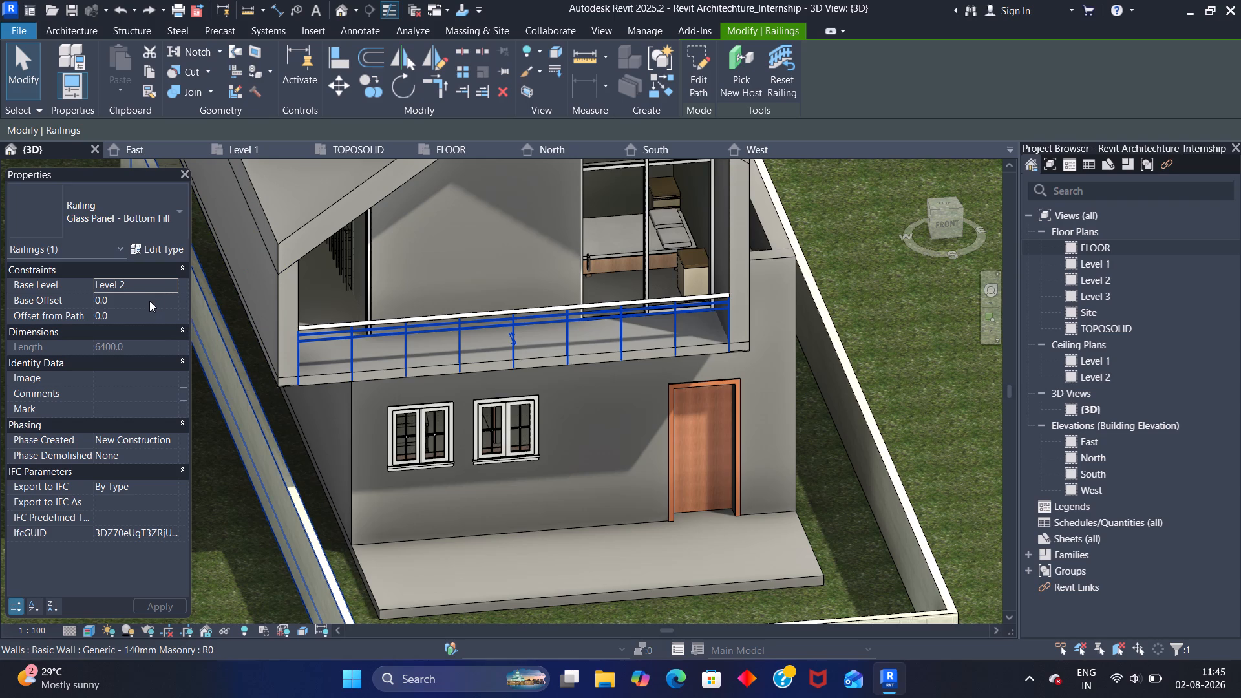
left_click(148, 248)
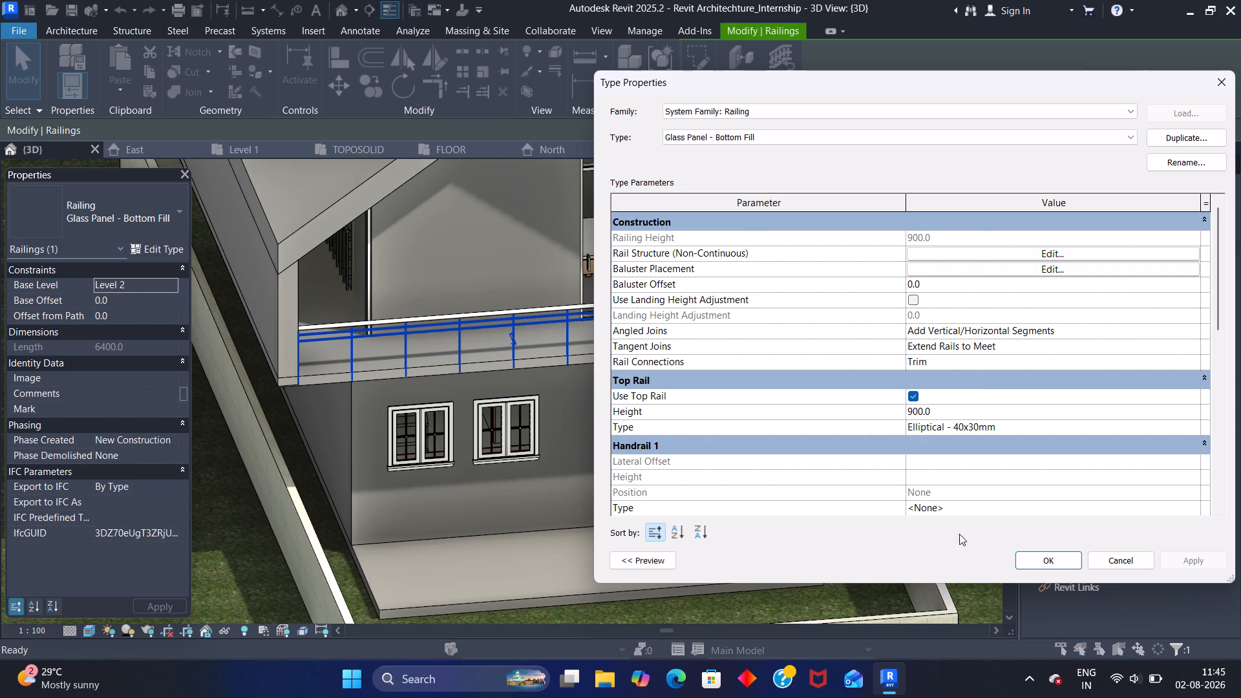
scroll(792, 465, "down", 12)
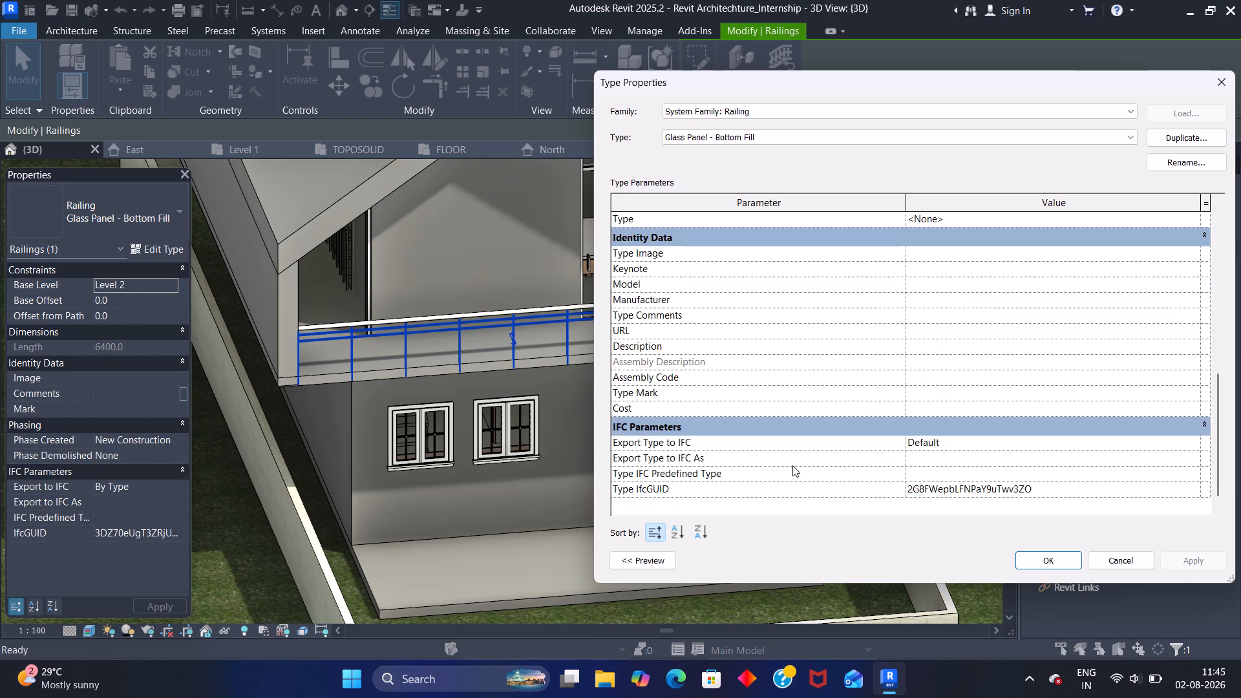
scroll(792, 465, "down", 5)
scroll(794, 465, "up", 9)
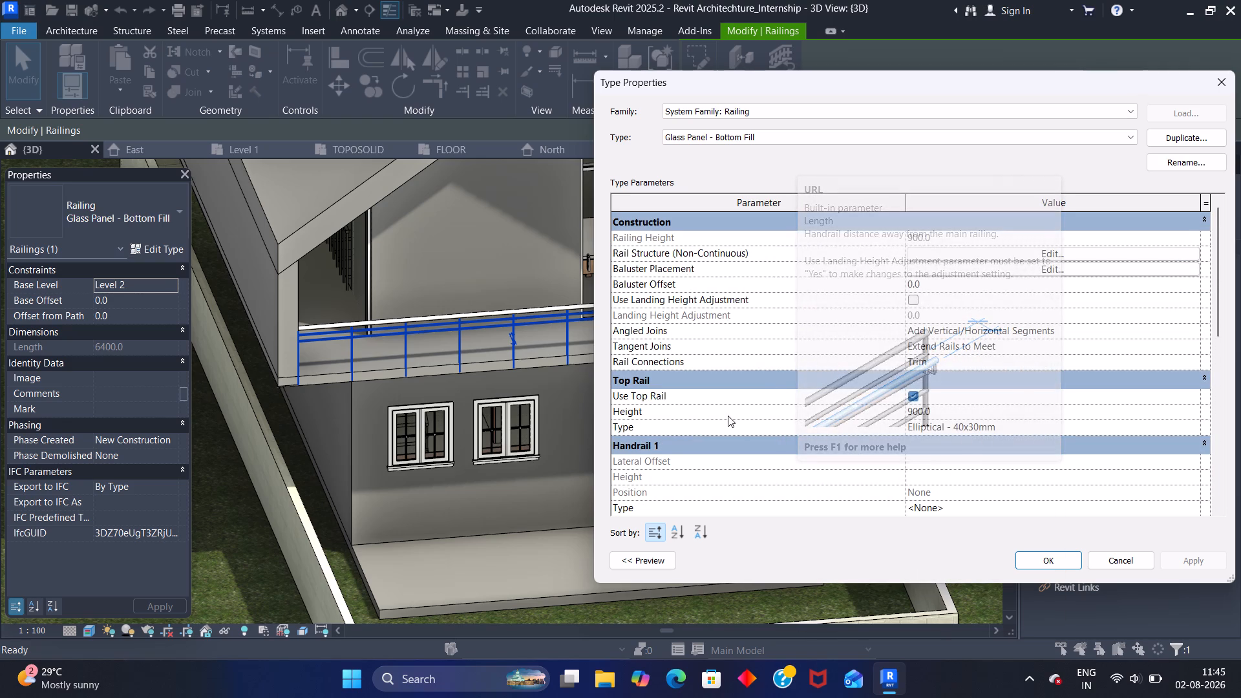
scroll(725, 418, "down", 4)
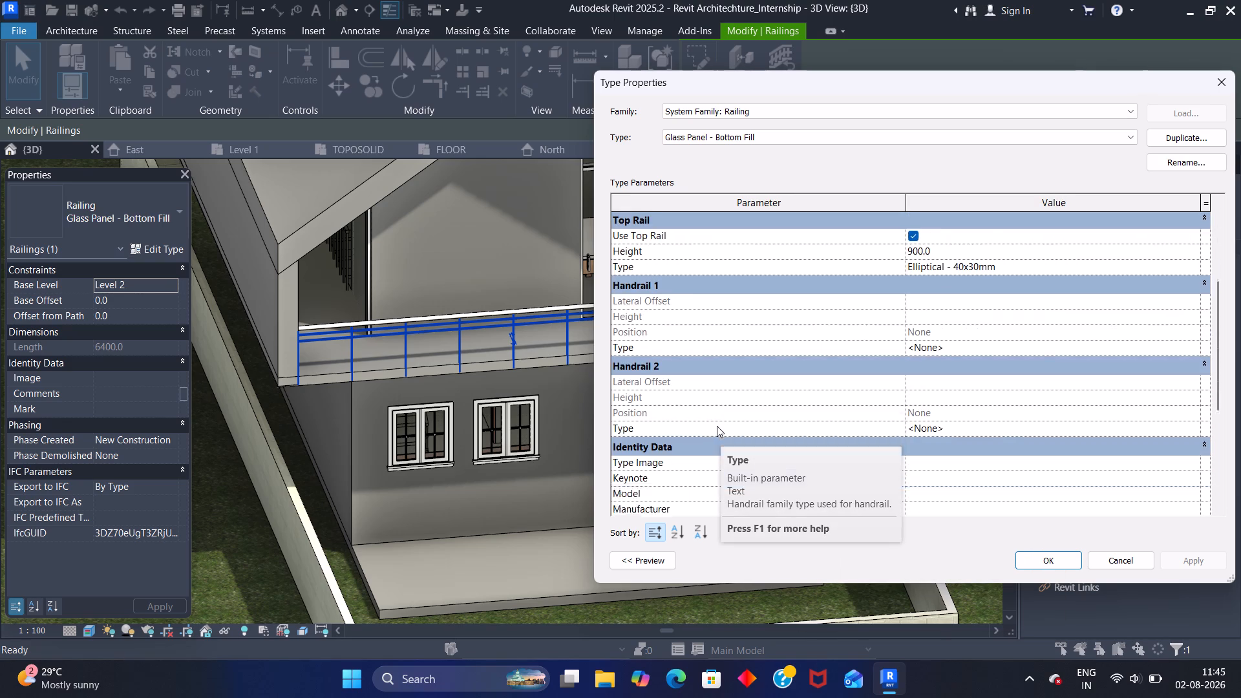
scroll(717, 426, "down", 7)
scroll(717, 439, "up", 16)
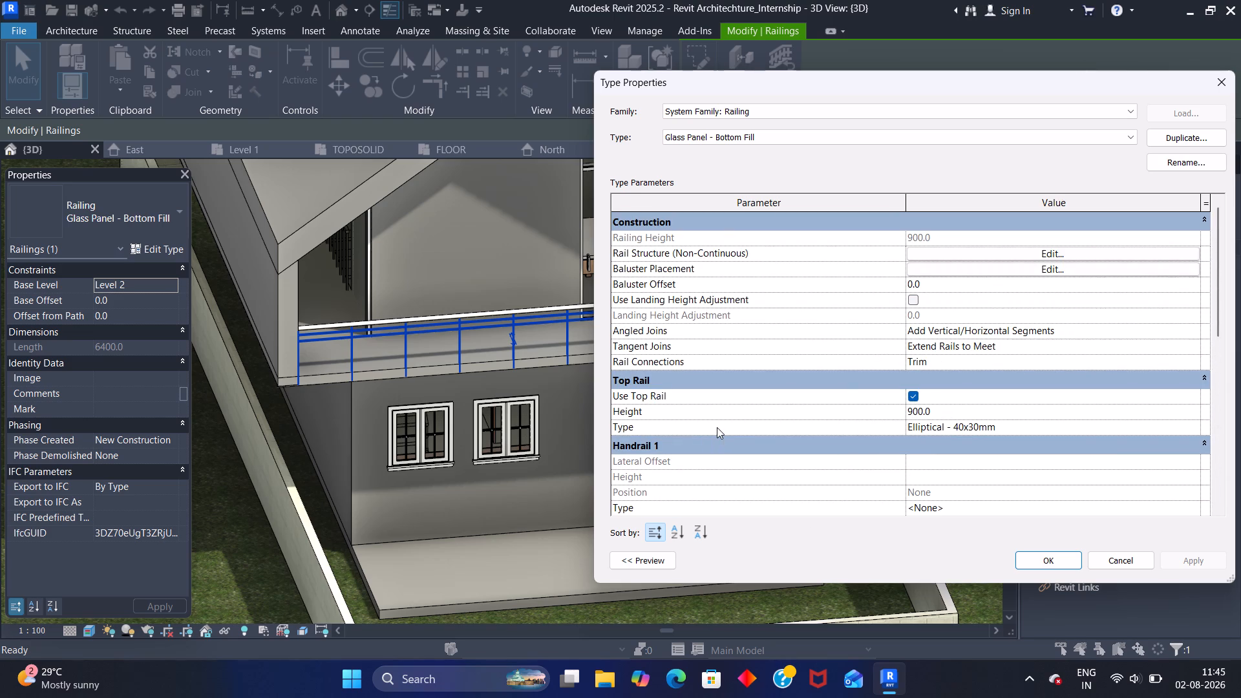
scroll(717, 427, "up", 3)
Examine the balcony railing type's rail structure and baluster placement settings without changing them.
left_click(1064, 249)
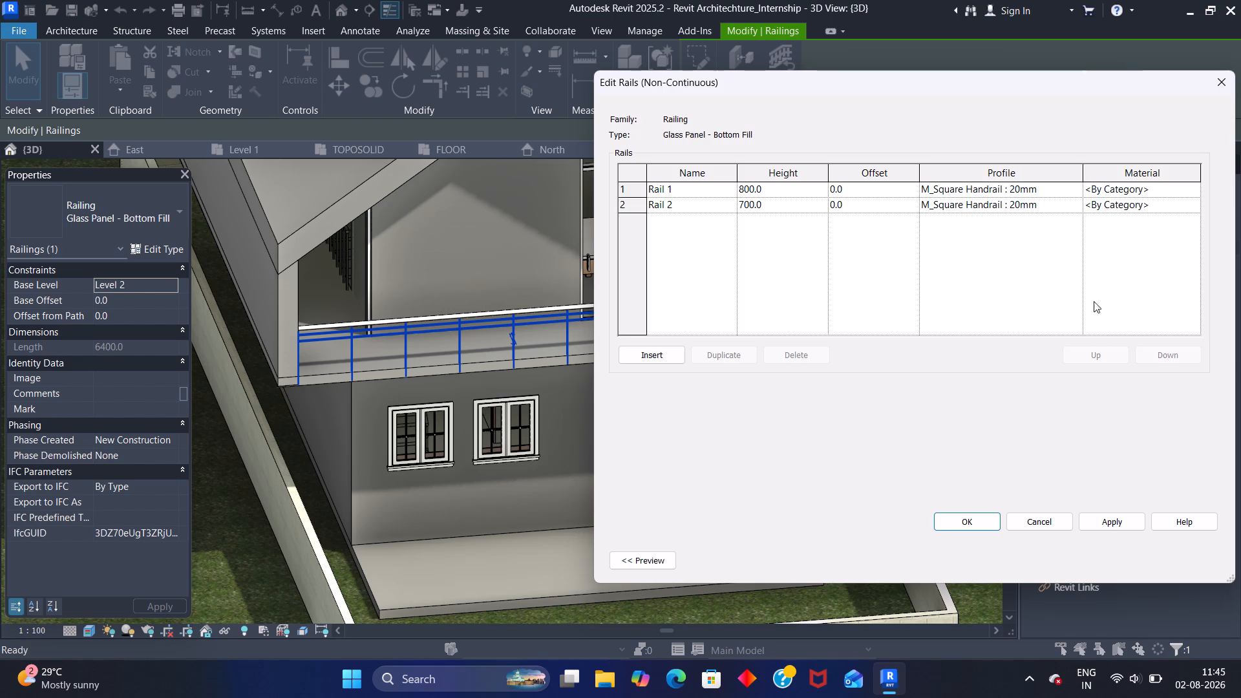
left_click(1224, 85)
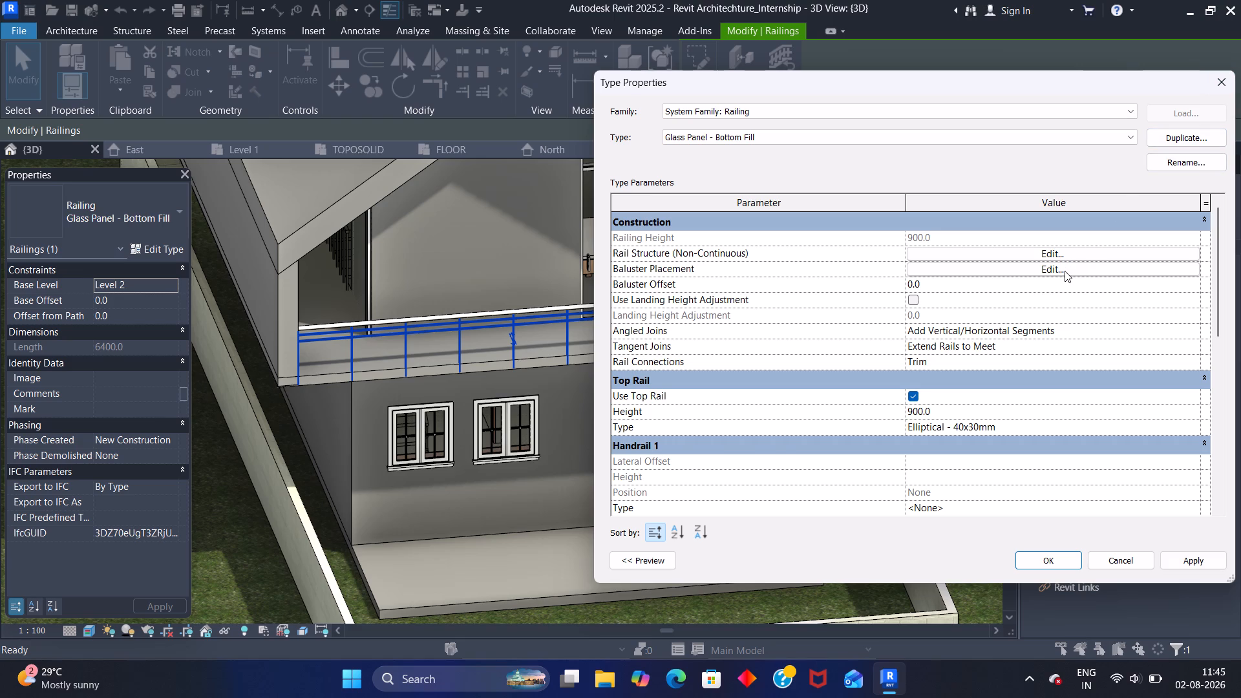
left_click(1065, 271)
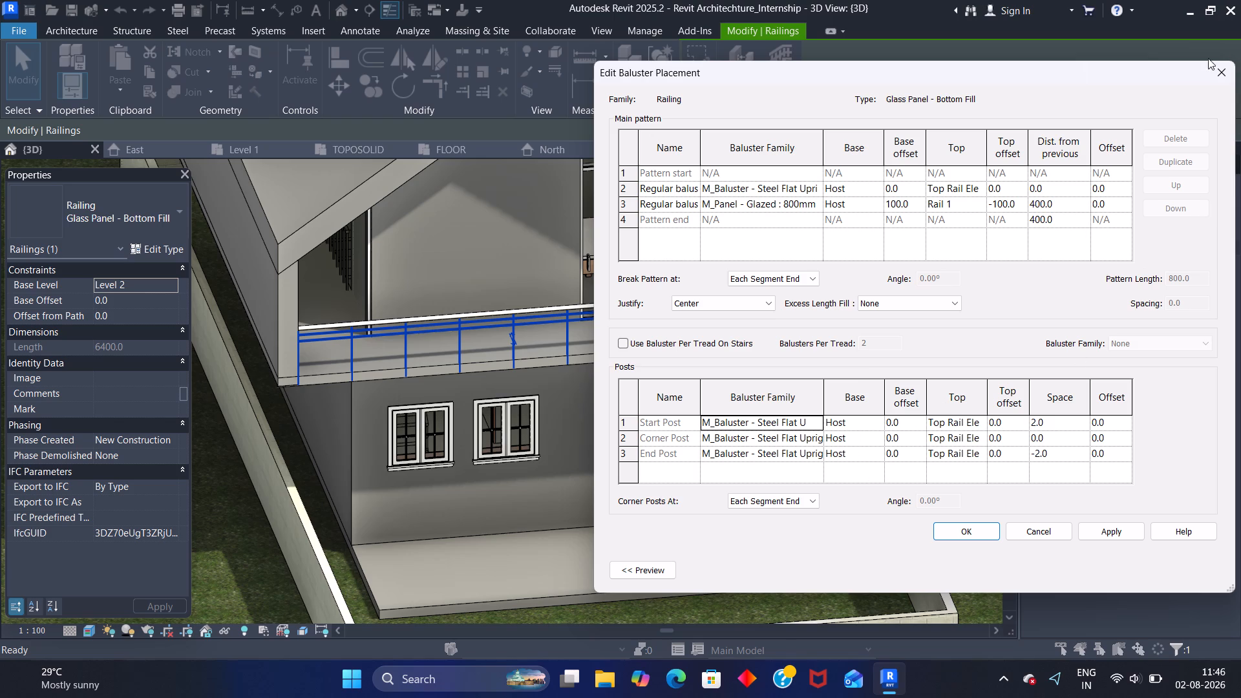
left_click(1221, 70)
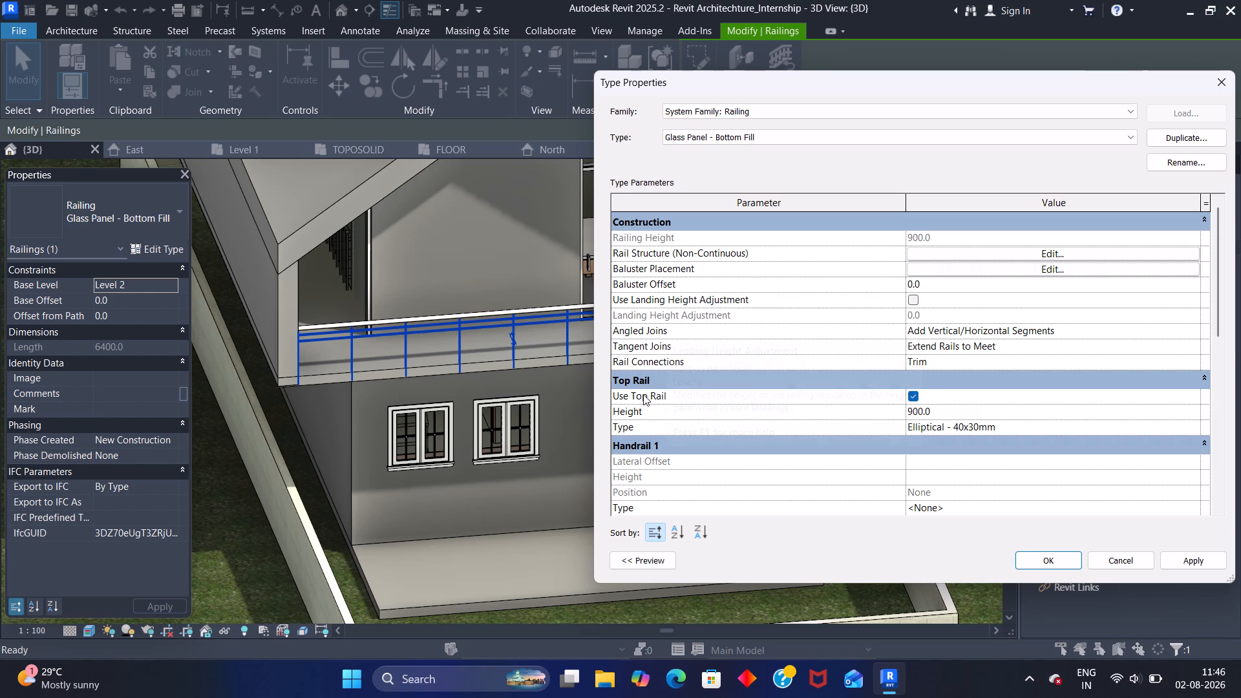
scroll(647, 412, "down", 2)
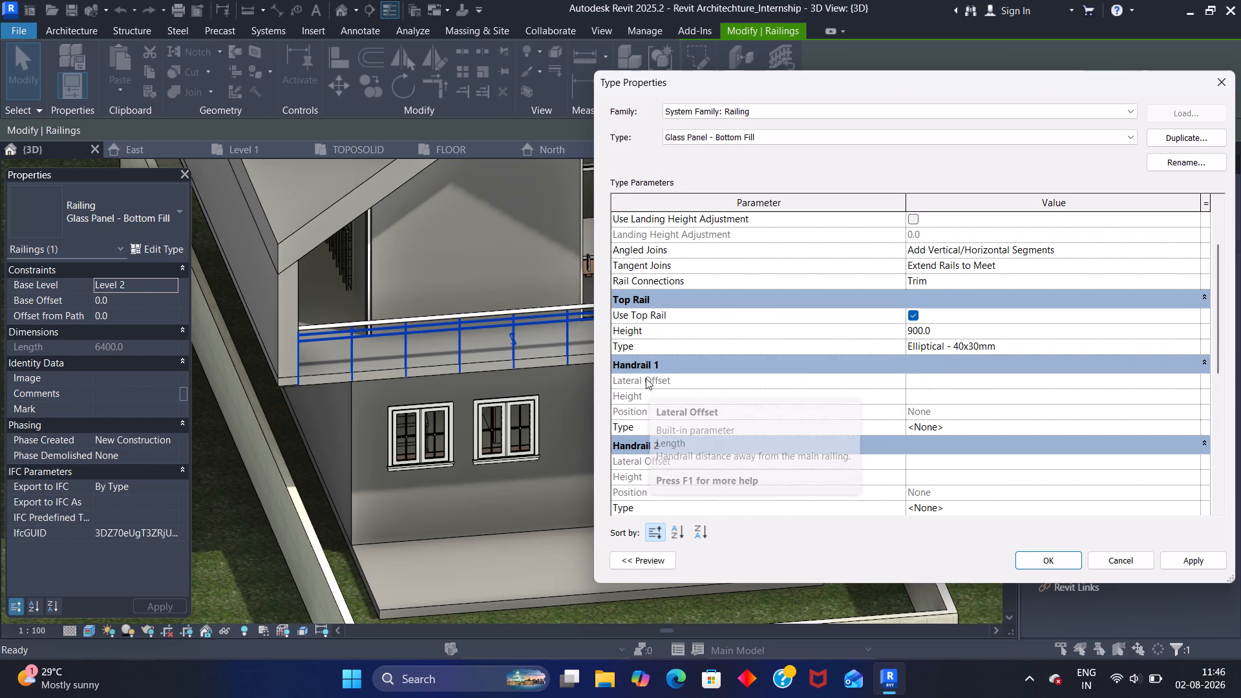
left_click(1219, 85)
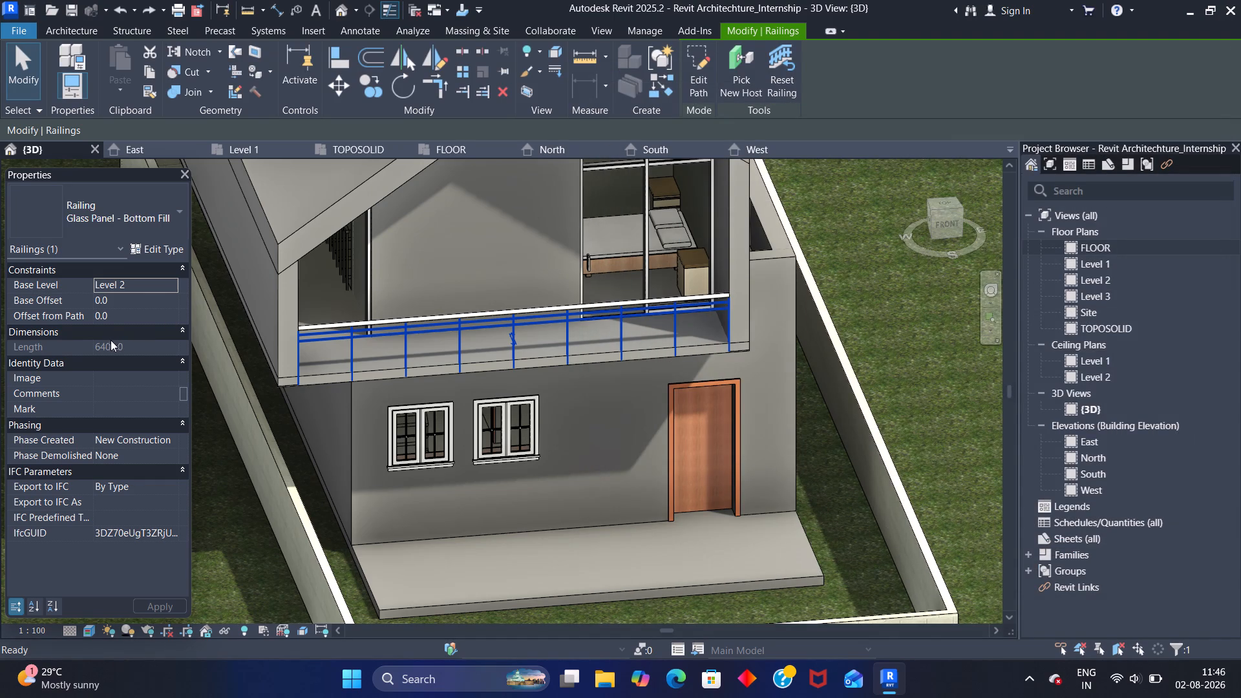
Check the balcony railing's instance properties and the other railing types available for it.
scroll(76, 354, "down", 4)
scroll(76, 354, "up", 4)
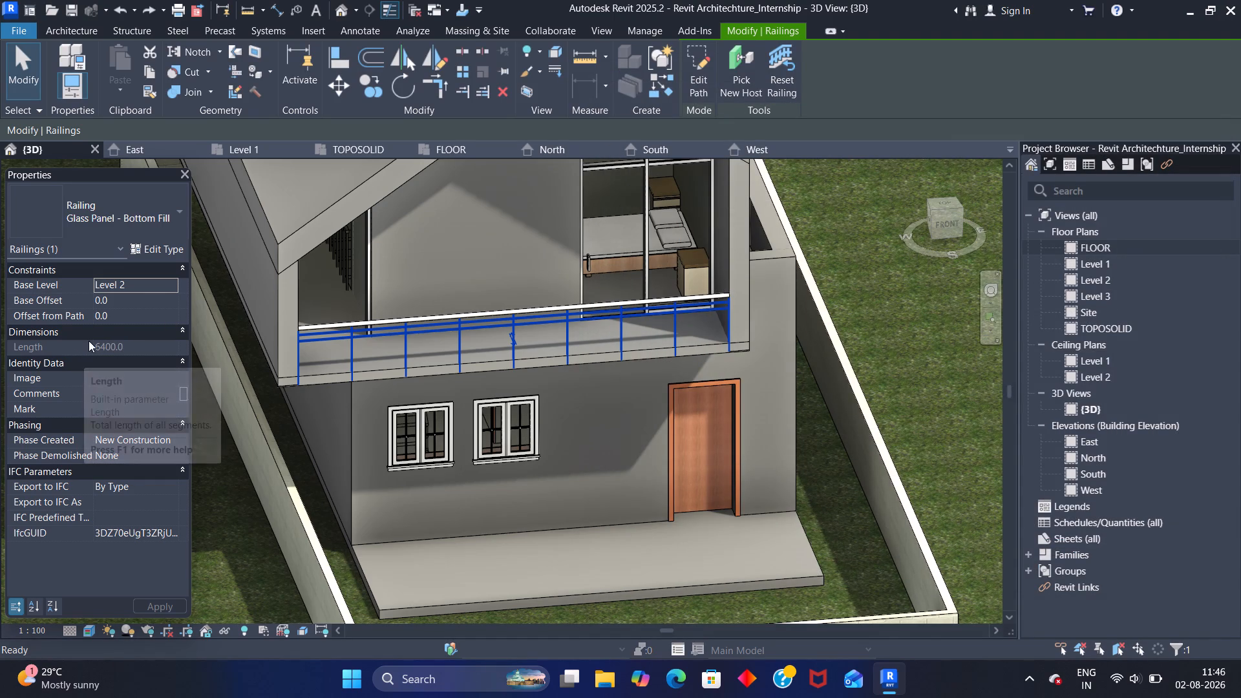
scroll(89, 341, "up", 3)
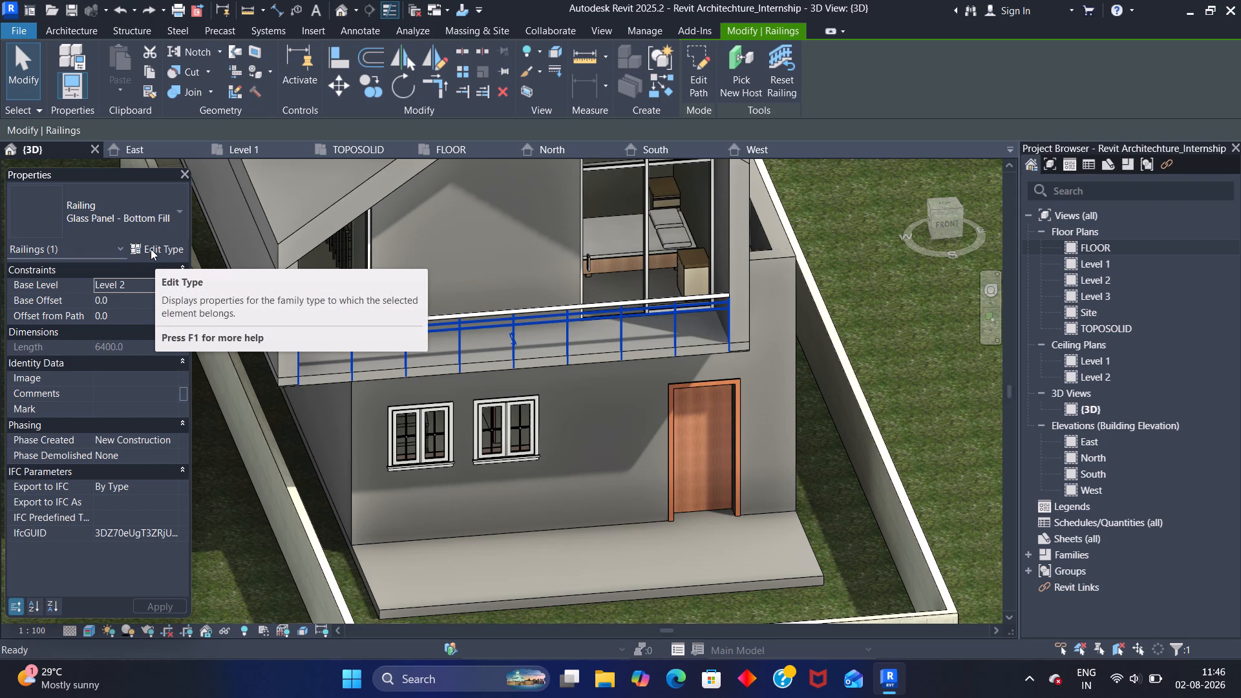
left_click(180, 209)
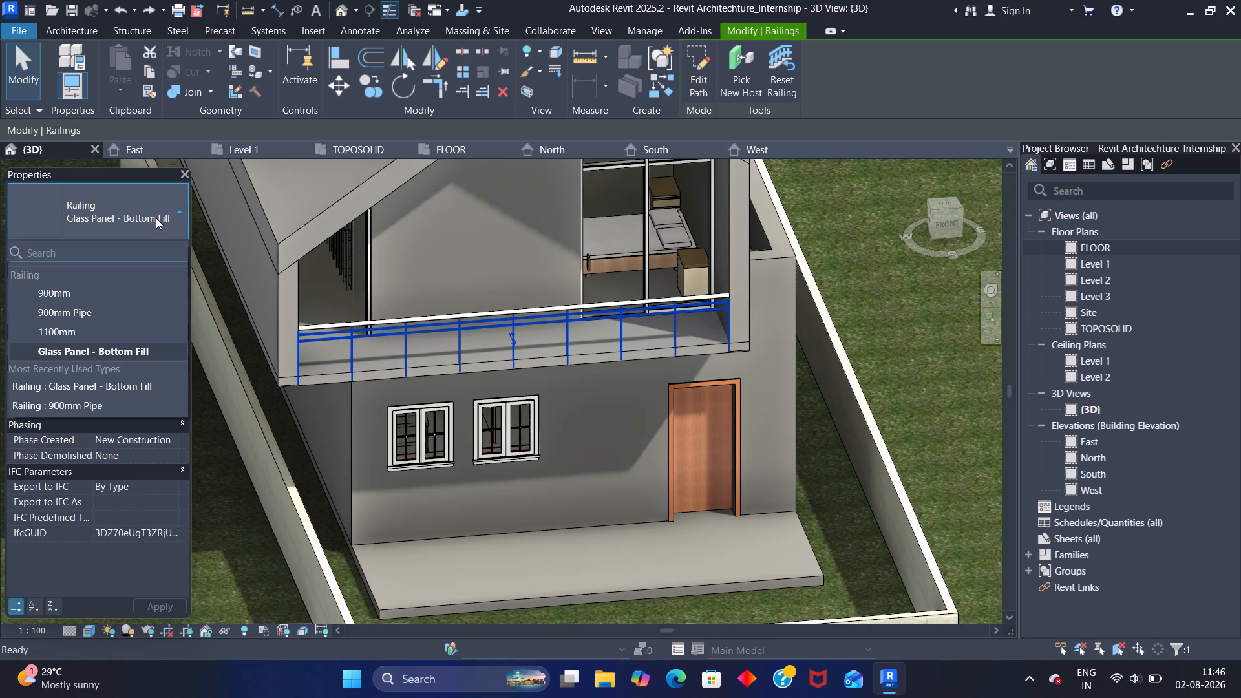
left_click(180, 213)
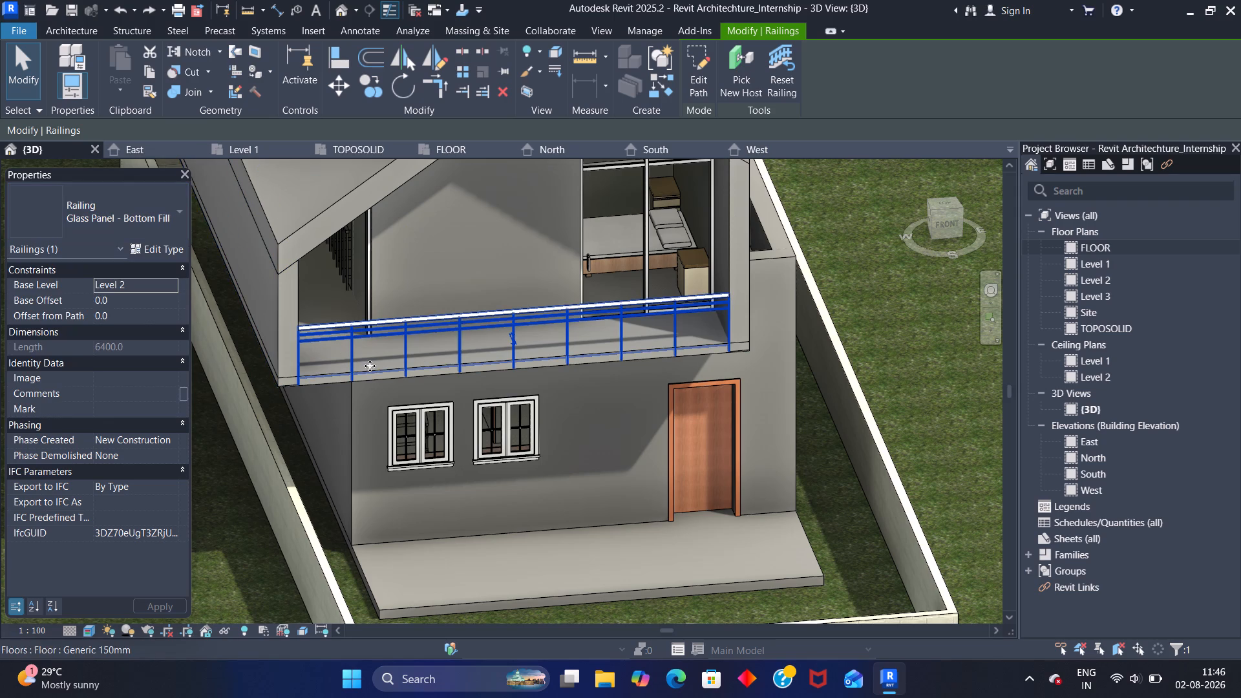
Try to select an individual glass panel or rail within the front balcony railing.
left_click(370, 357)
scroll(372, 354, "up", 2)
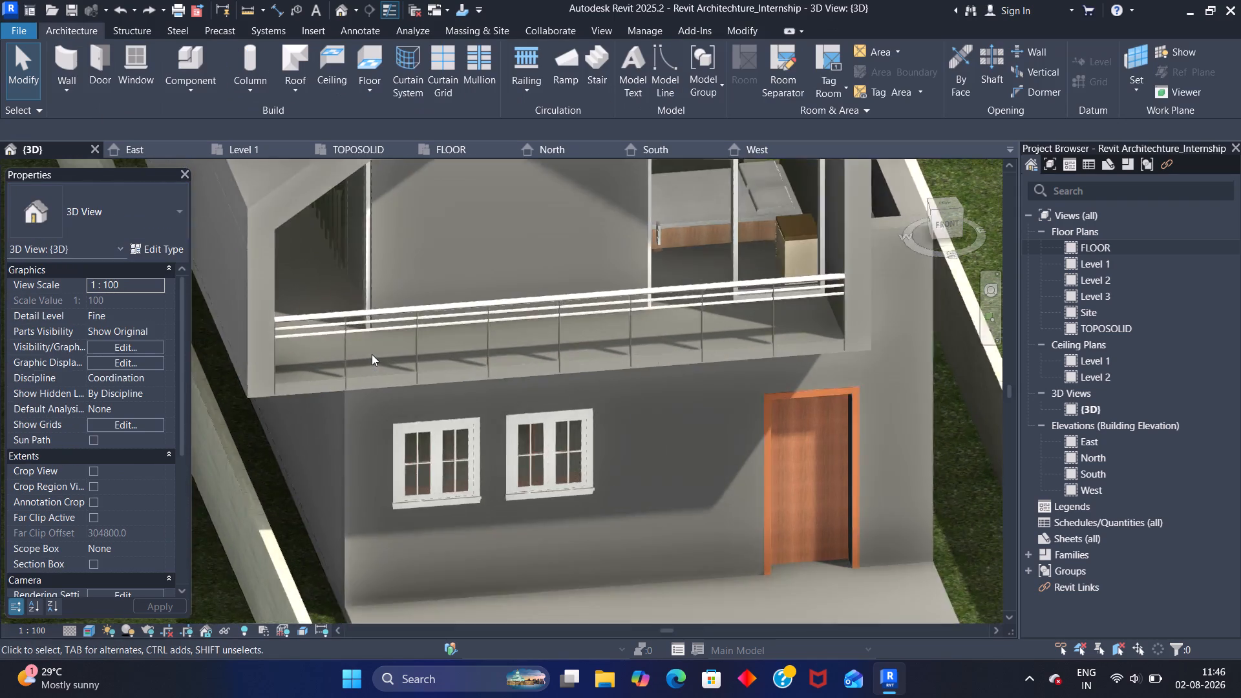
scroll(372, 354, "up", 3)
key("Tab")
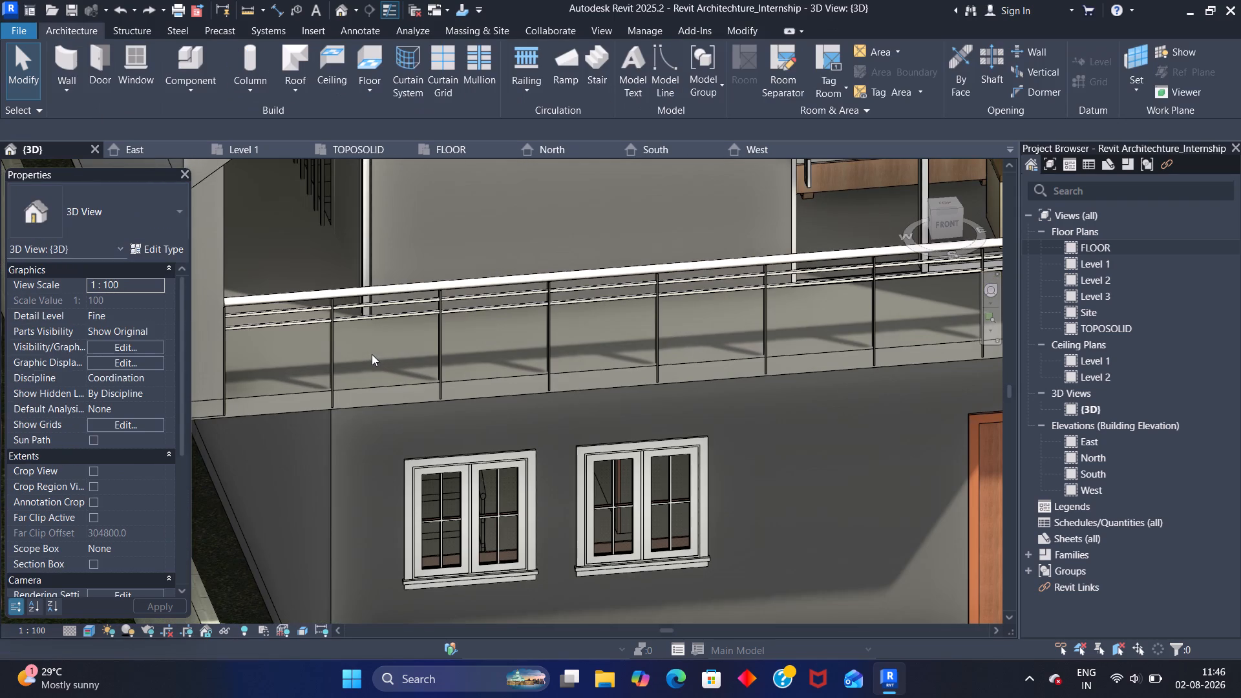
key("Tab")
left_click(348, 321)
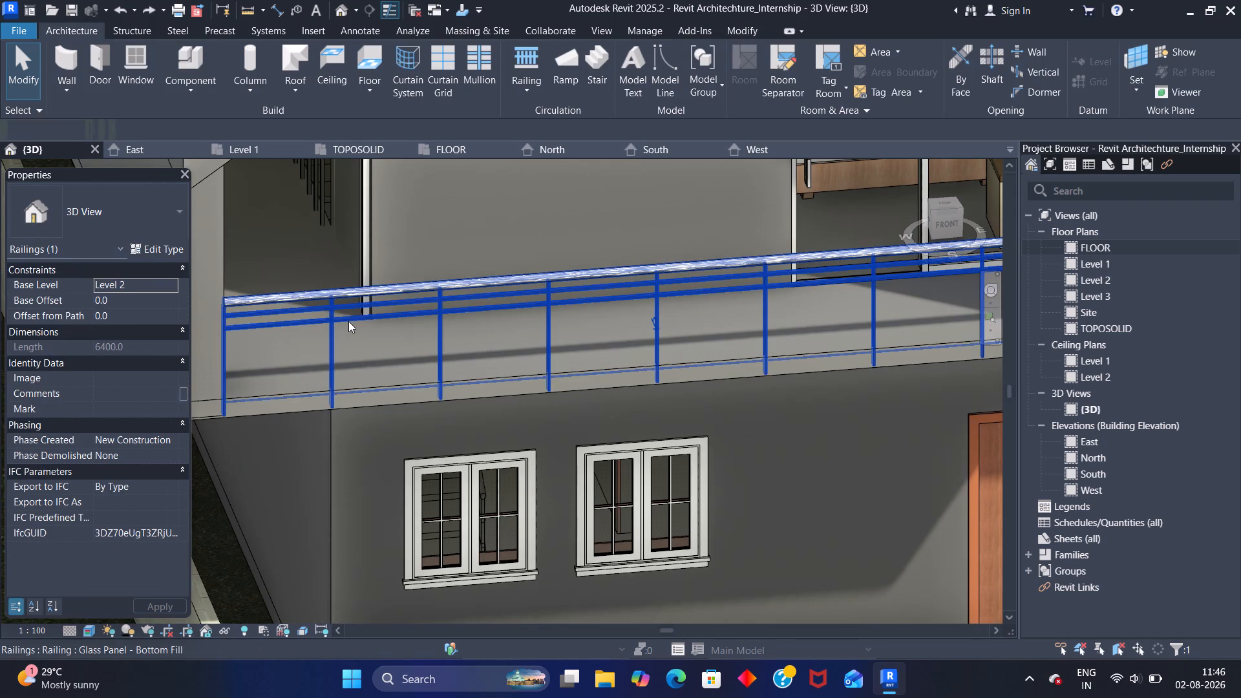
left_click(357, 343)
left_click(363, 346)
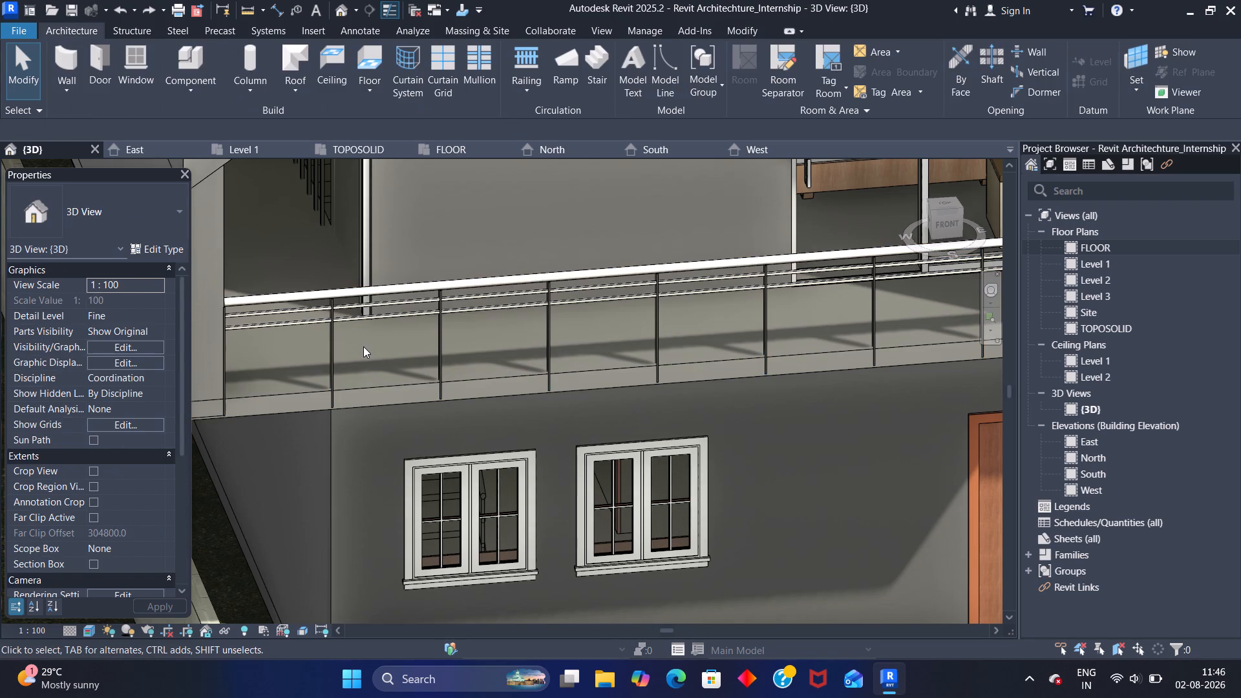
key("Tab")
left_click(351, 316)
key("Tab")
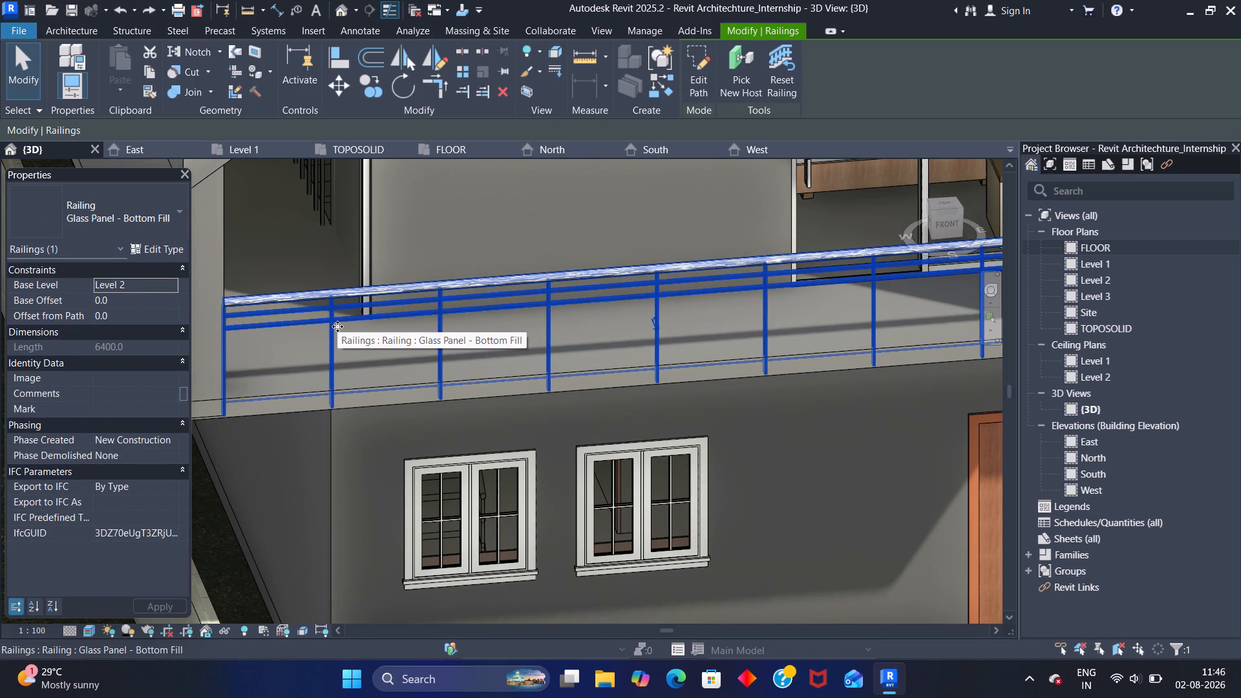
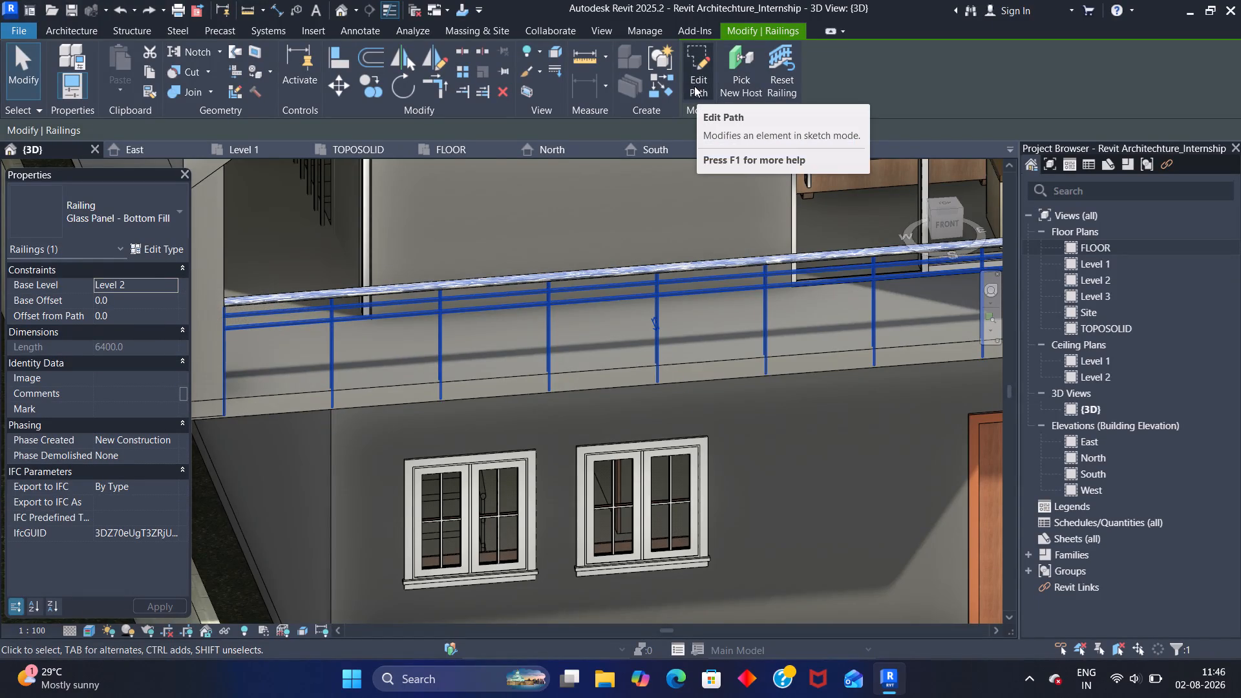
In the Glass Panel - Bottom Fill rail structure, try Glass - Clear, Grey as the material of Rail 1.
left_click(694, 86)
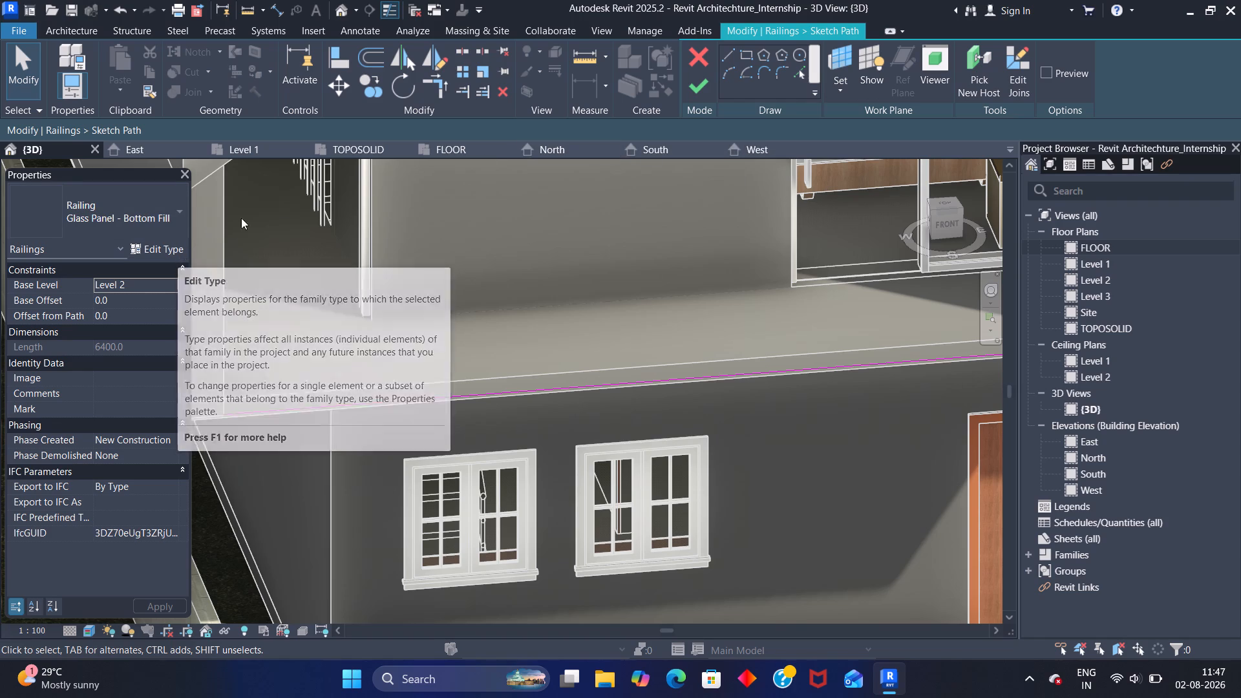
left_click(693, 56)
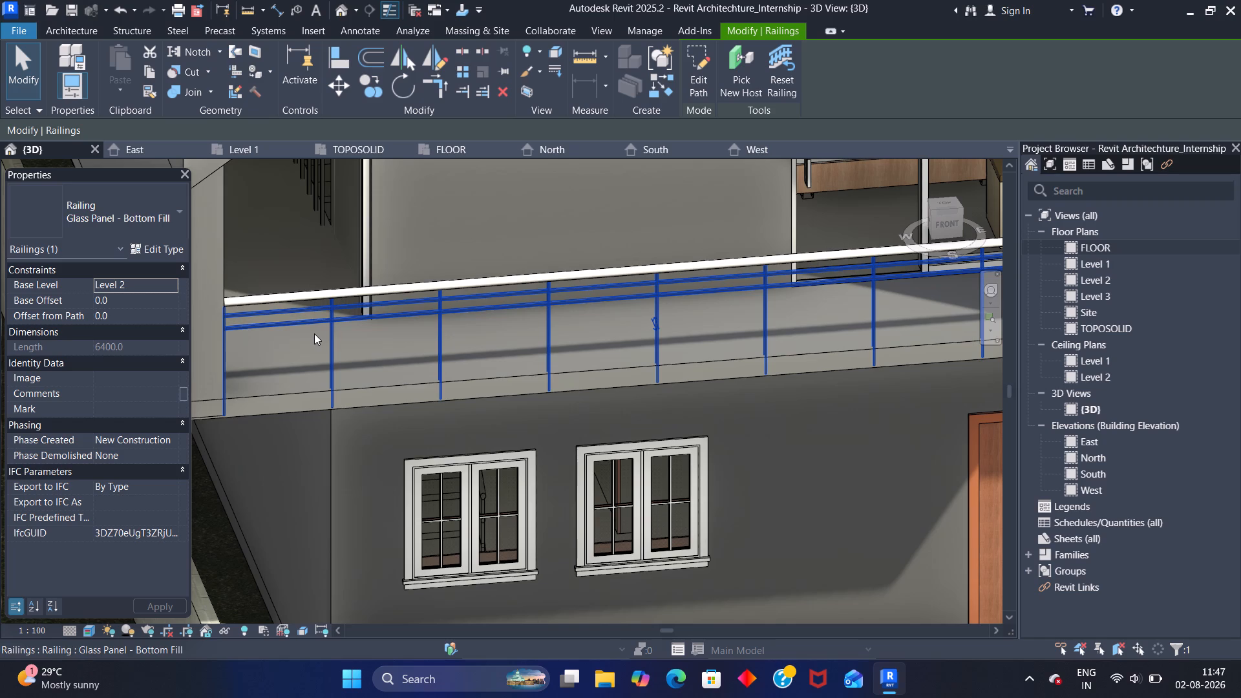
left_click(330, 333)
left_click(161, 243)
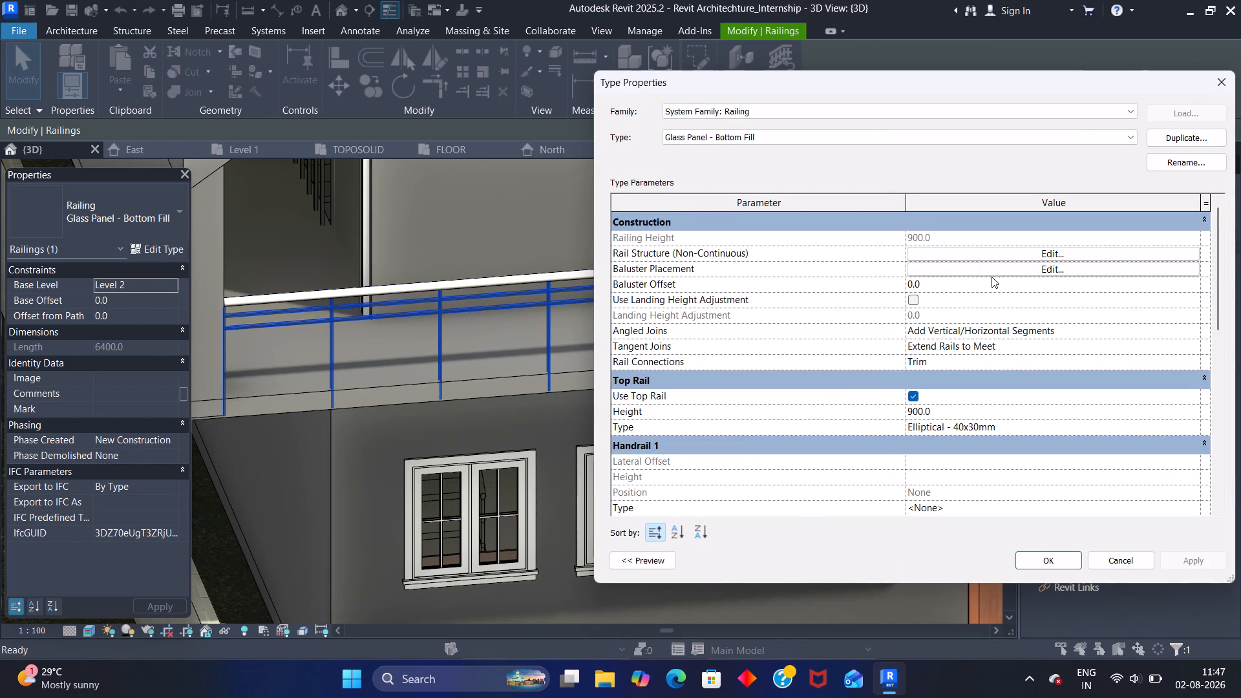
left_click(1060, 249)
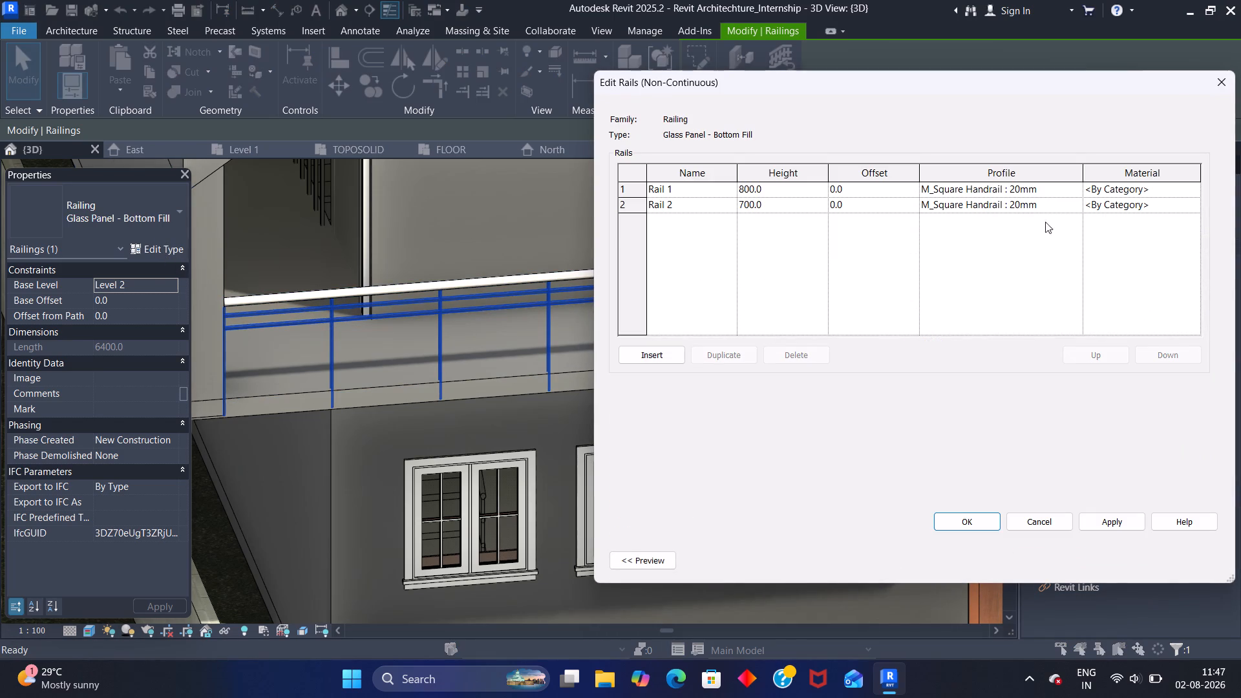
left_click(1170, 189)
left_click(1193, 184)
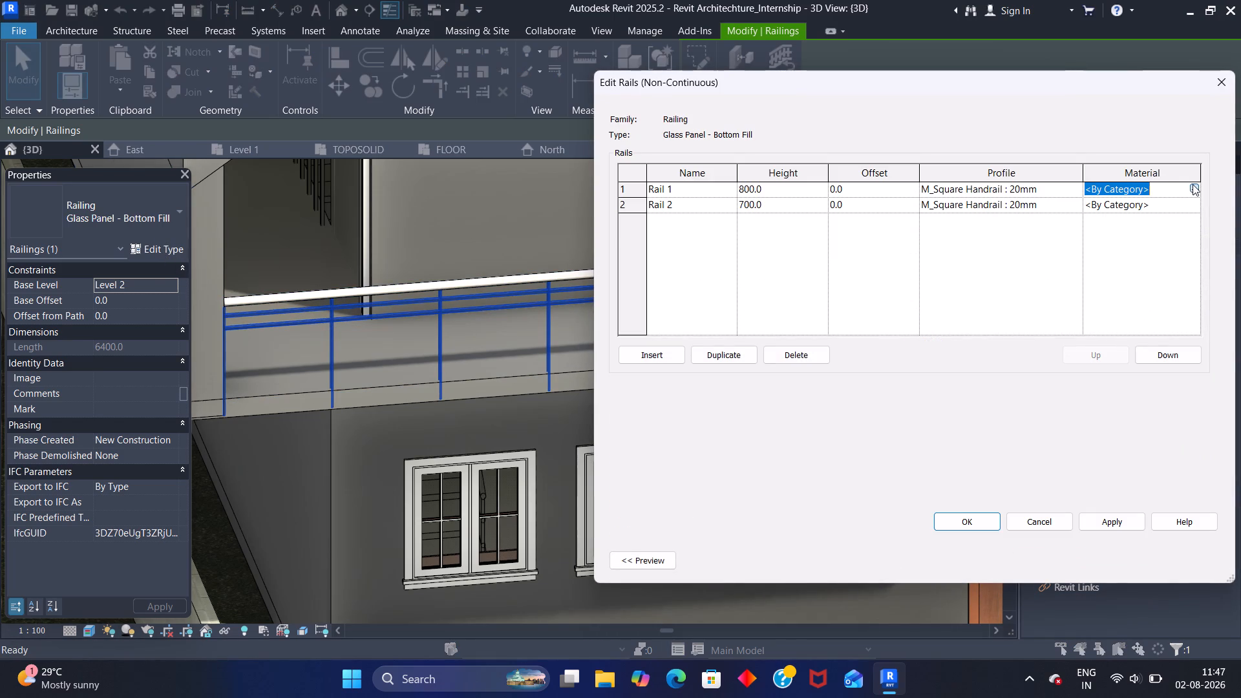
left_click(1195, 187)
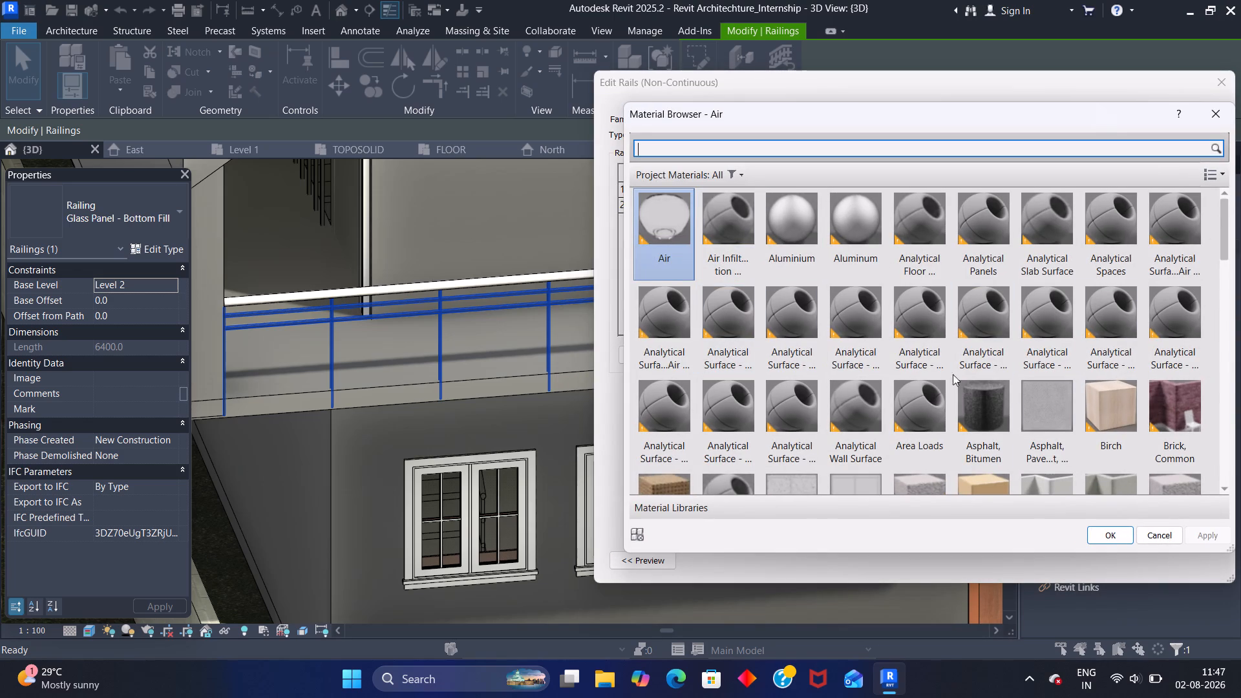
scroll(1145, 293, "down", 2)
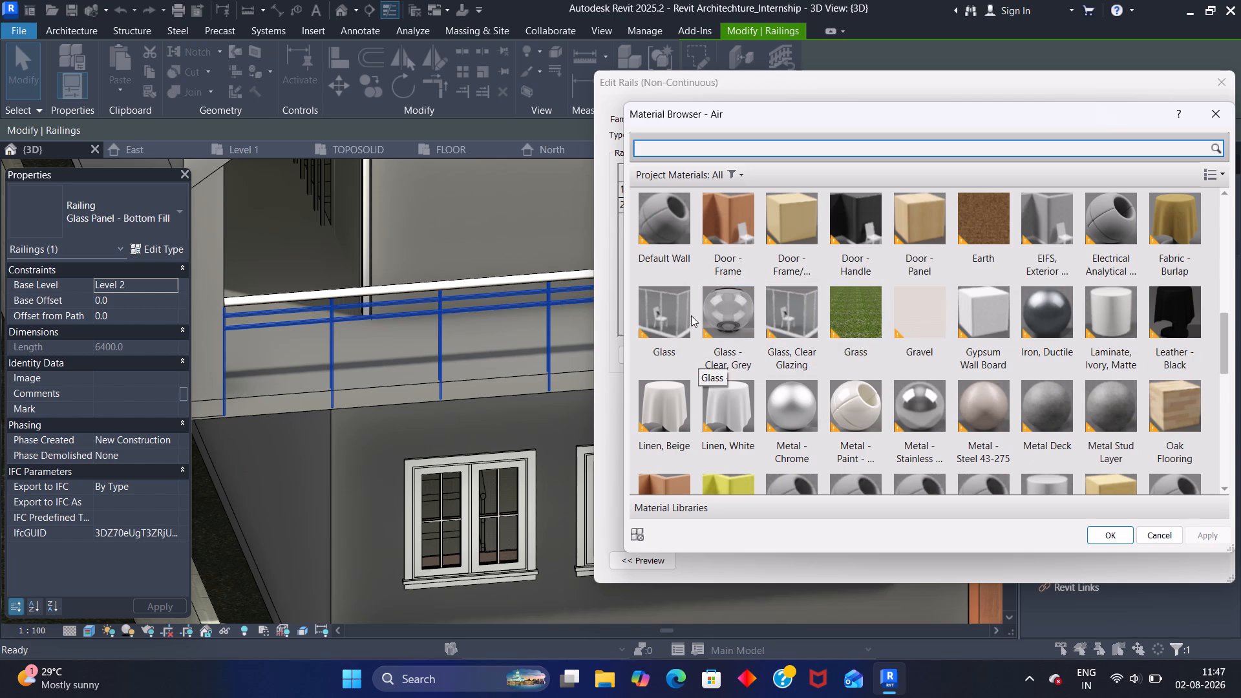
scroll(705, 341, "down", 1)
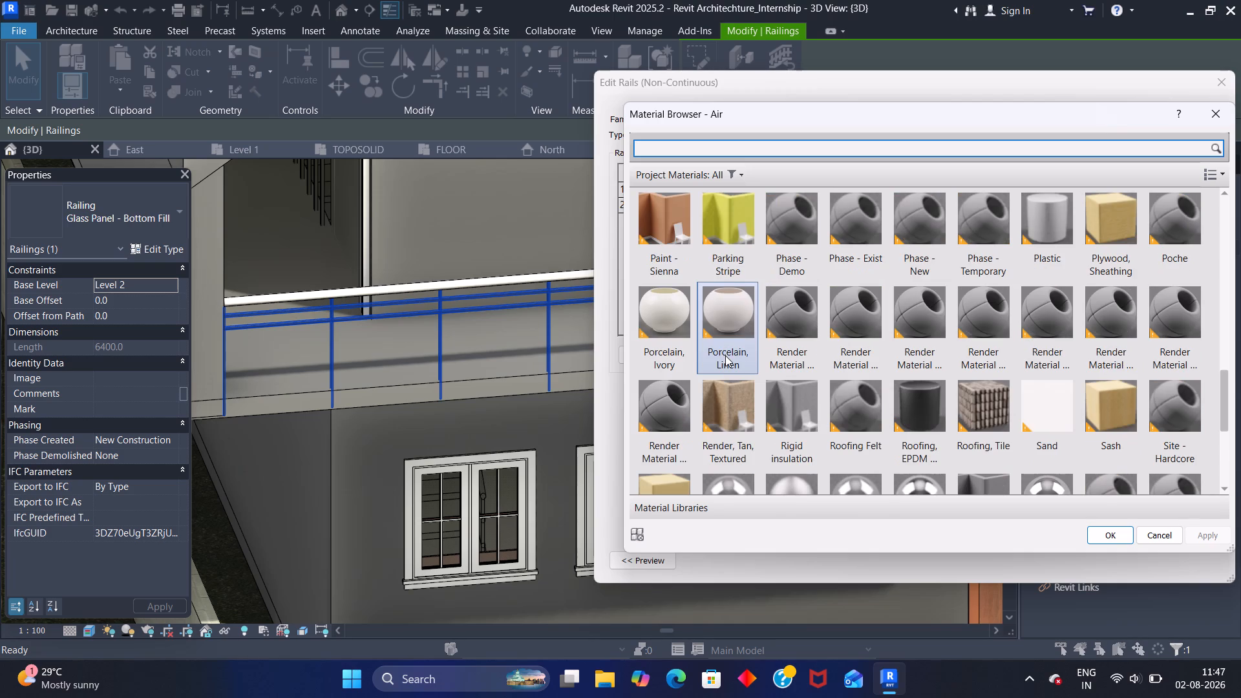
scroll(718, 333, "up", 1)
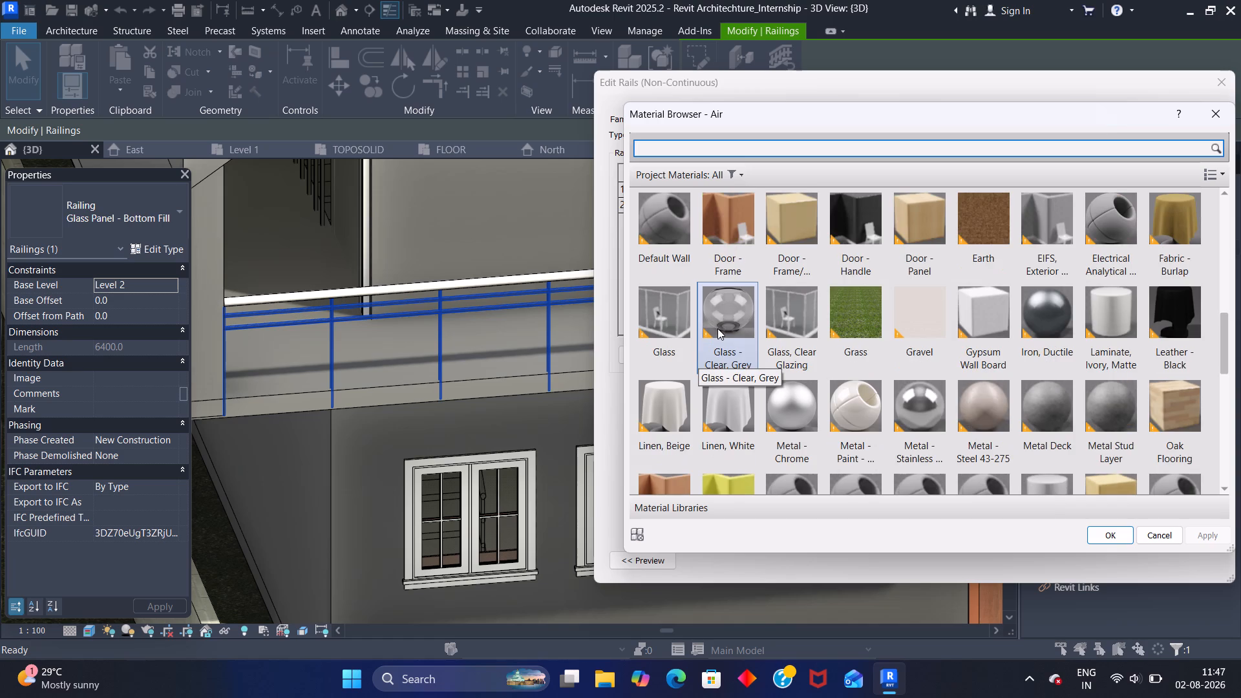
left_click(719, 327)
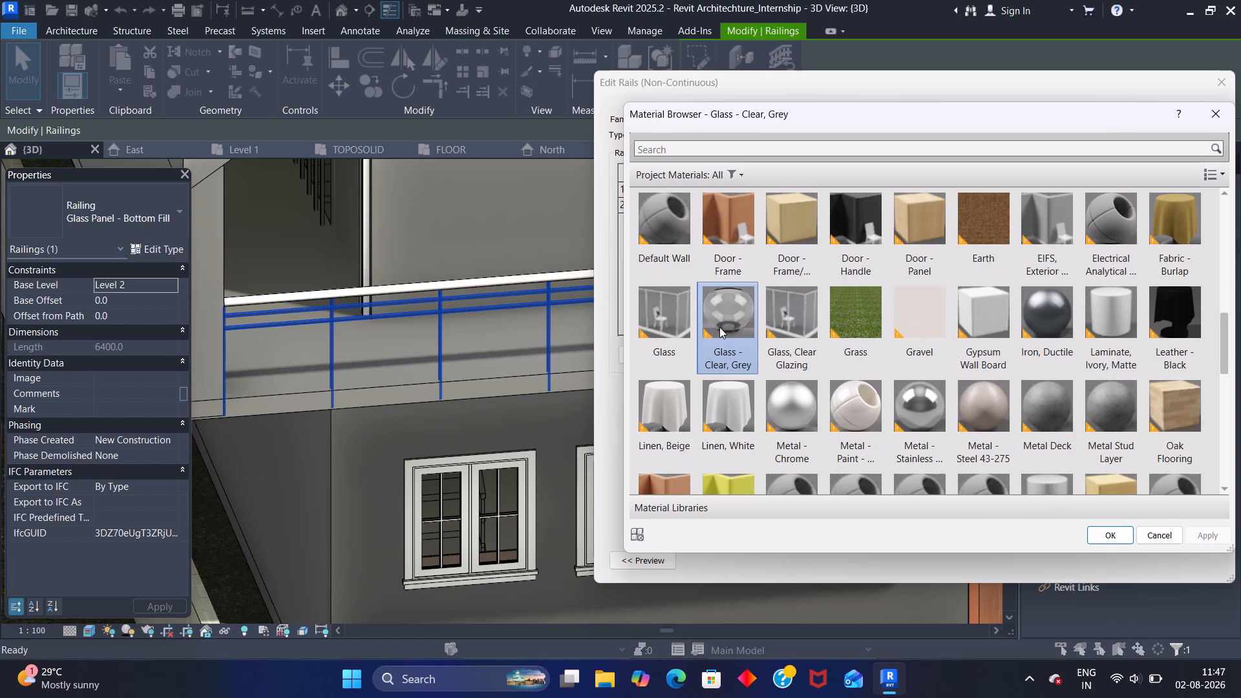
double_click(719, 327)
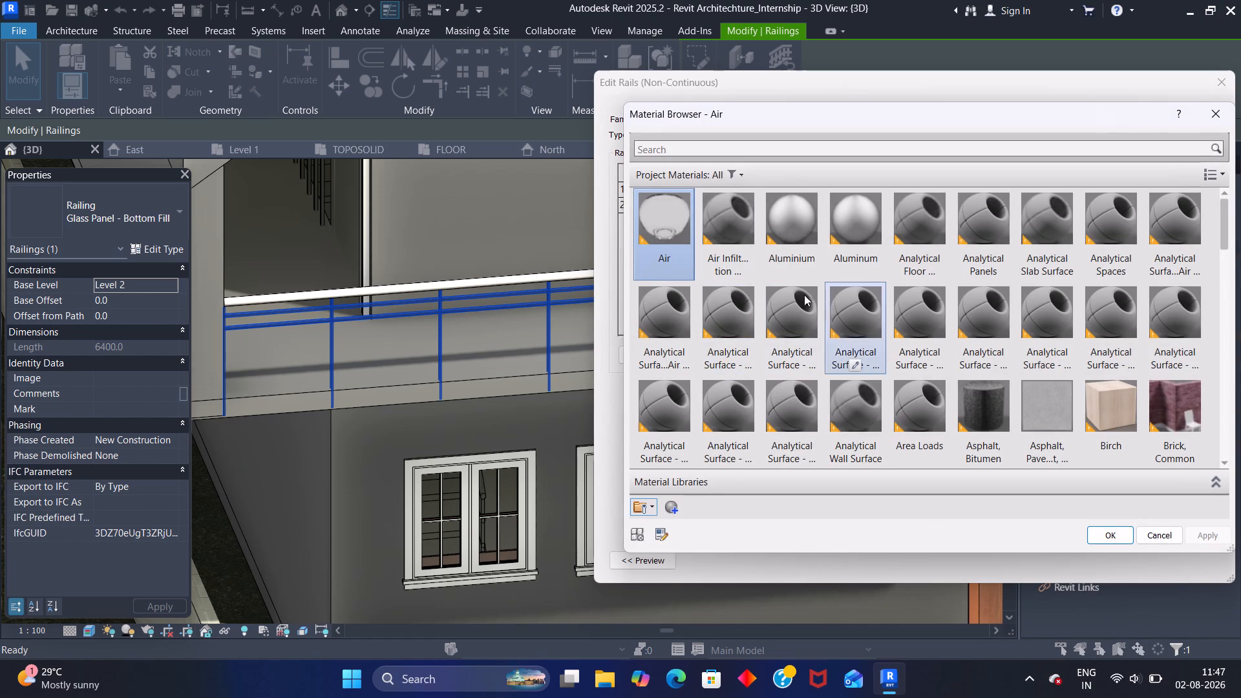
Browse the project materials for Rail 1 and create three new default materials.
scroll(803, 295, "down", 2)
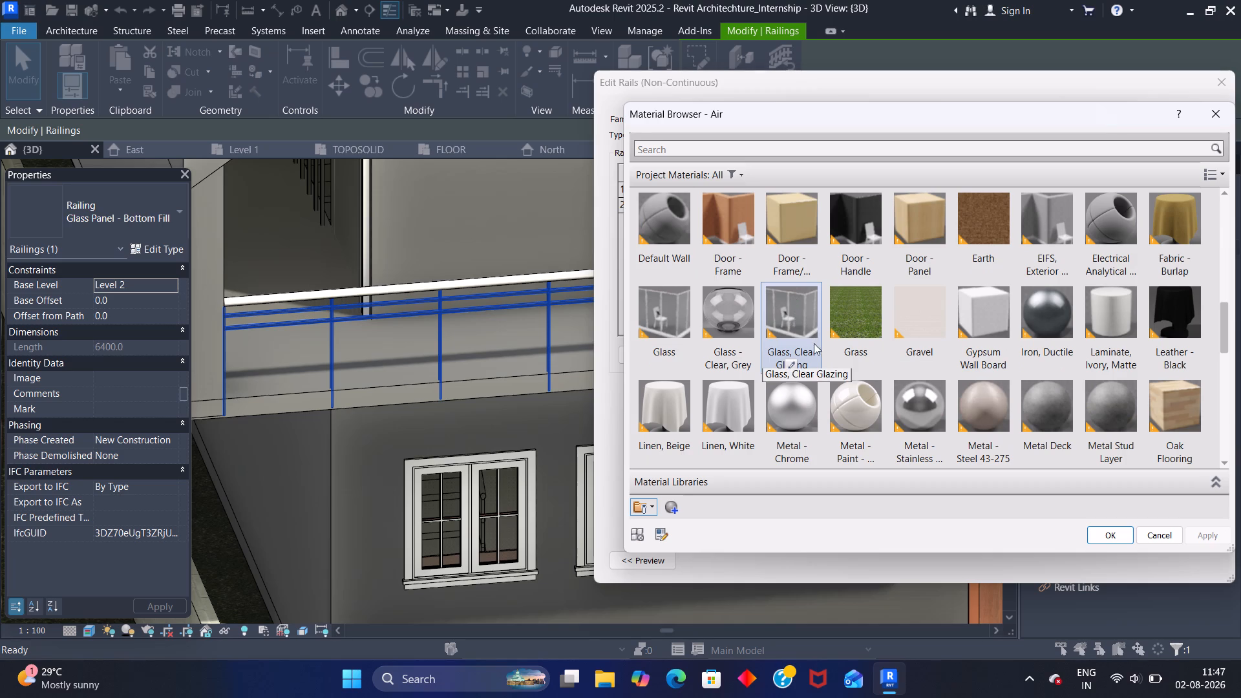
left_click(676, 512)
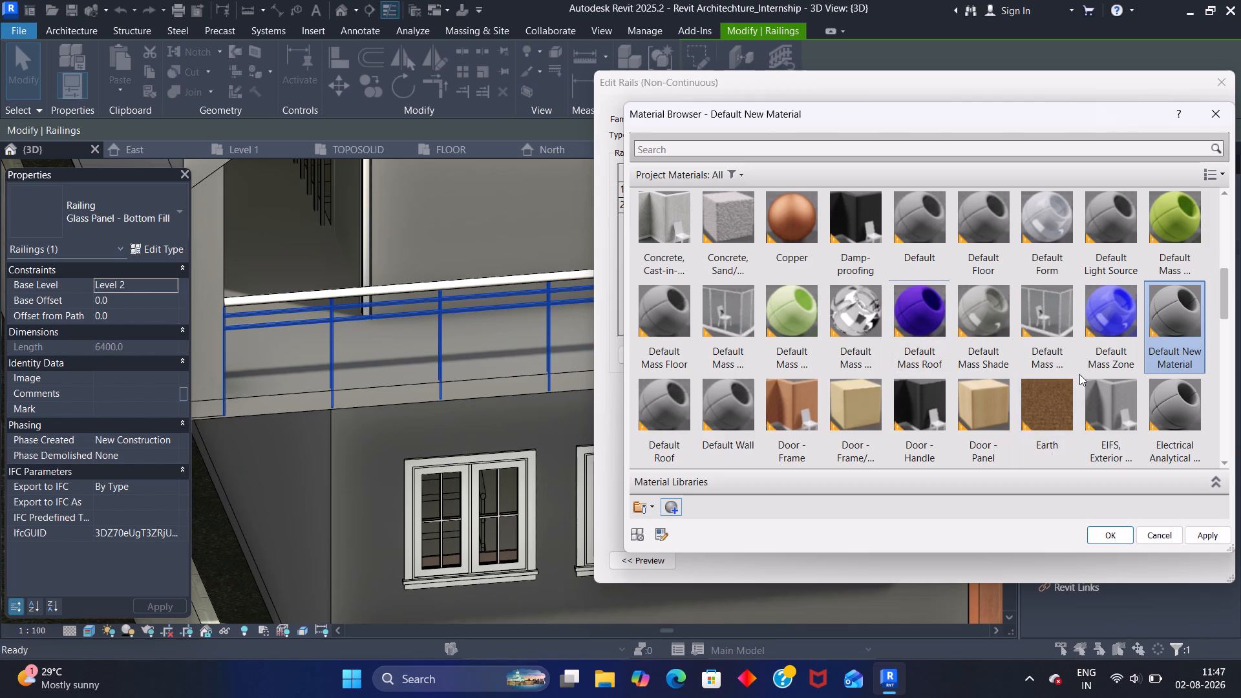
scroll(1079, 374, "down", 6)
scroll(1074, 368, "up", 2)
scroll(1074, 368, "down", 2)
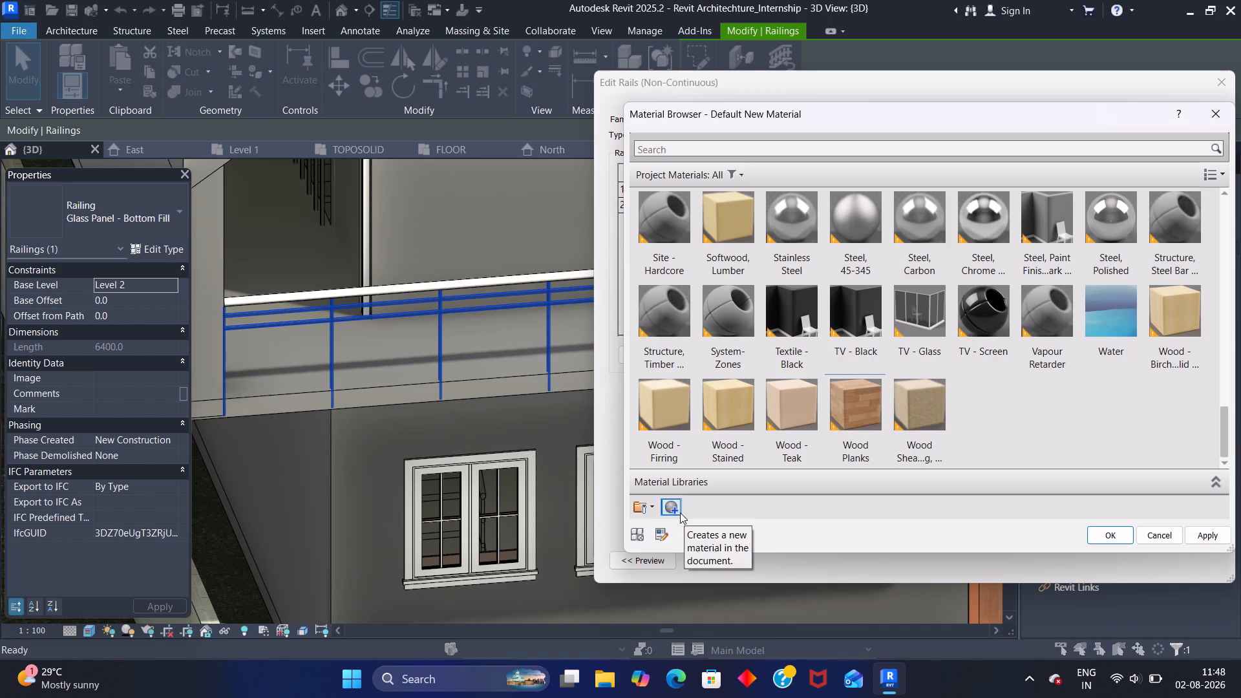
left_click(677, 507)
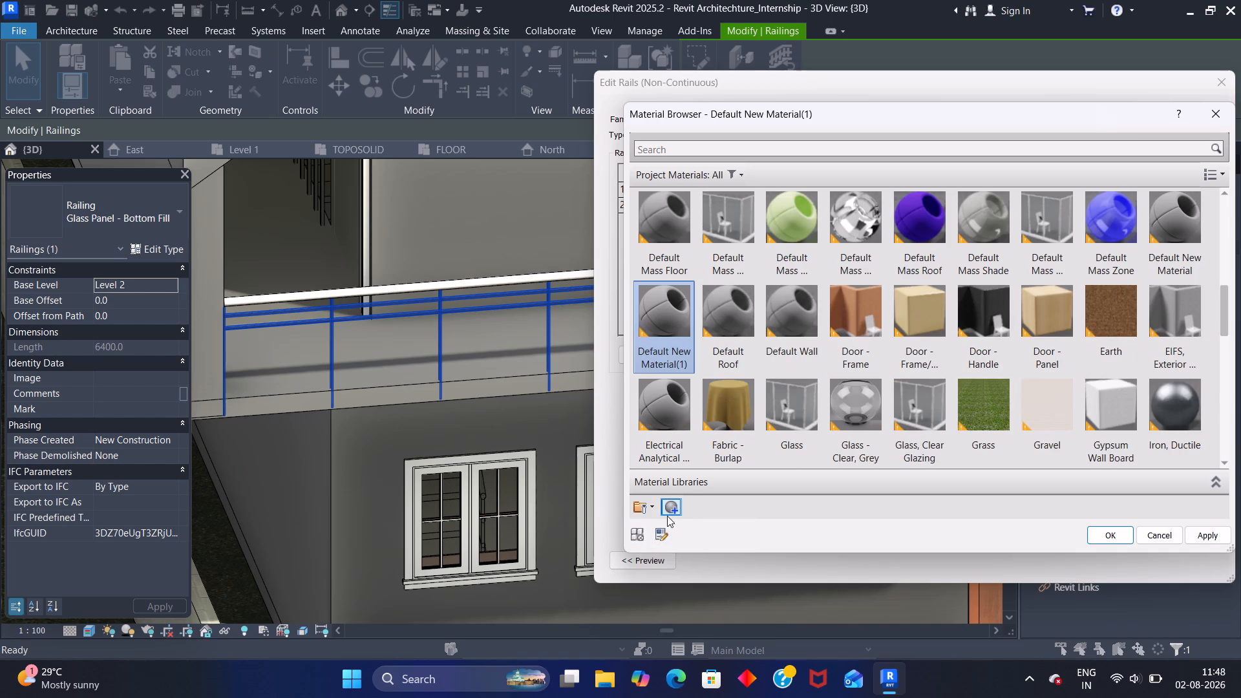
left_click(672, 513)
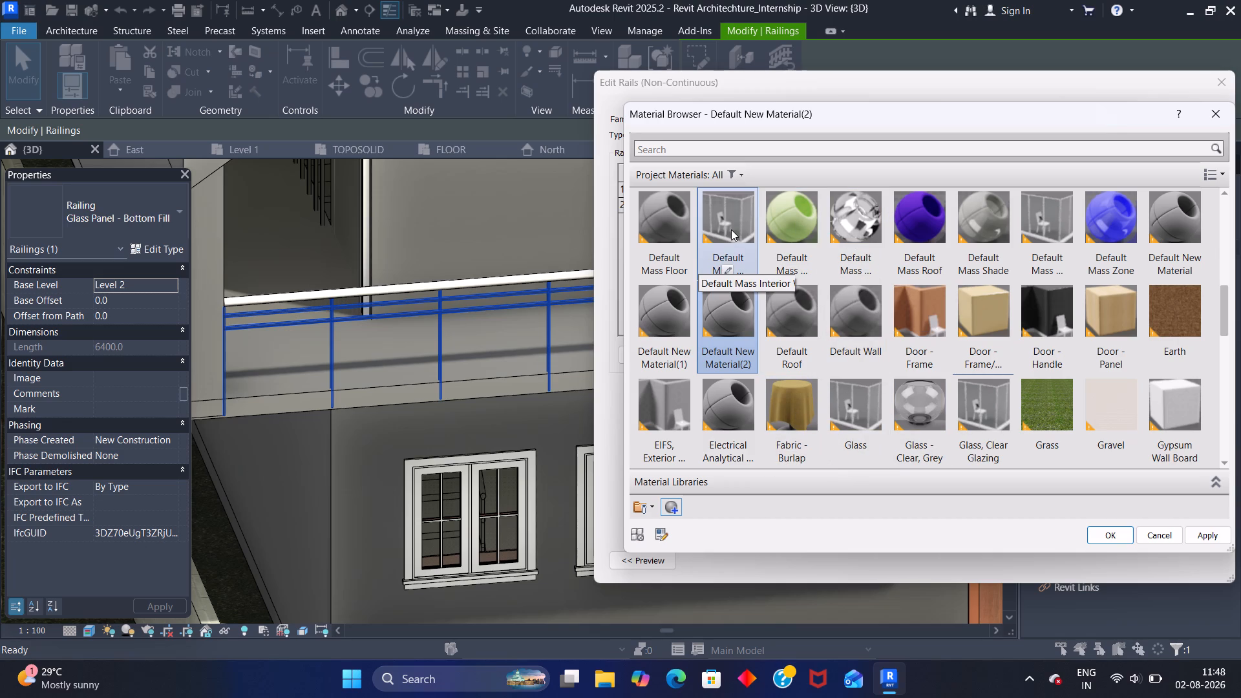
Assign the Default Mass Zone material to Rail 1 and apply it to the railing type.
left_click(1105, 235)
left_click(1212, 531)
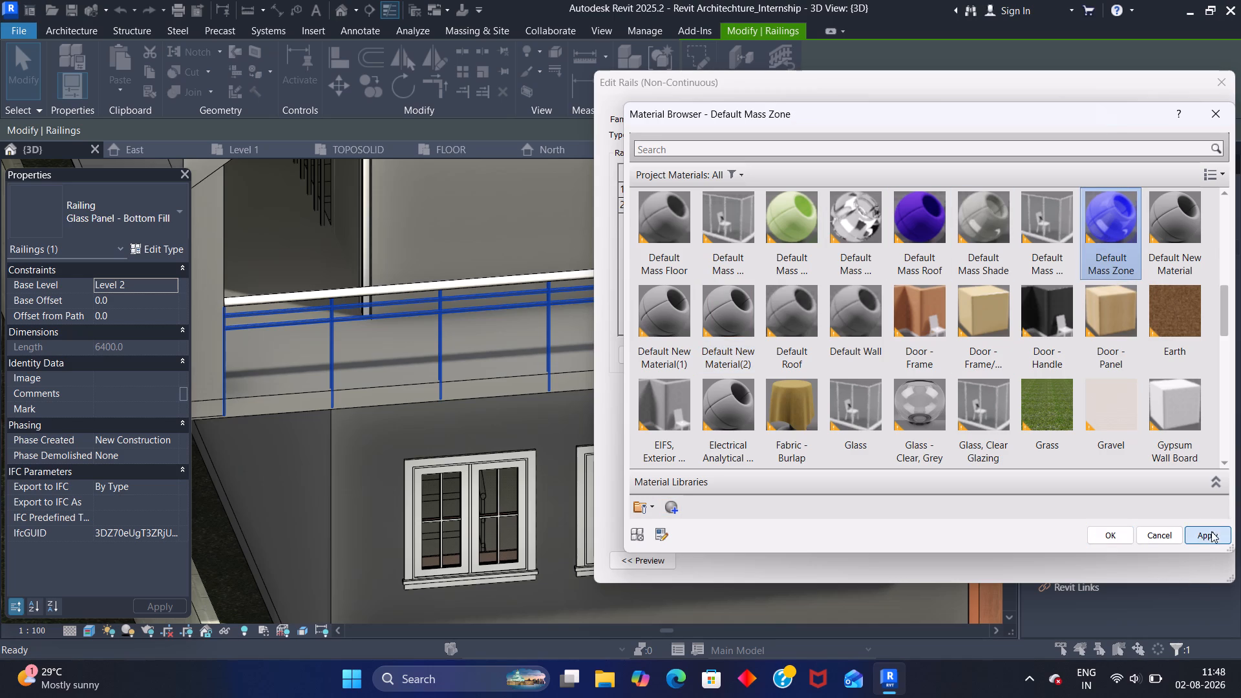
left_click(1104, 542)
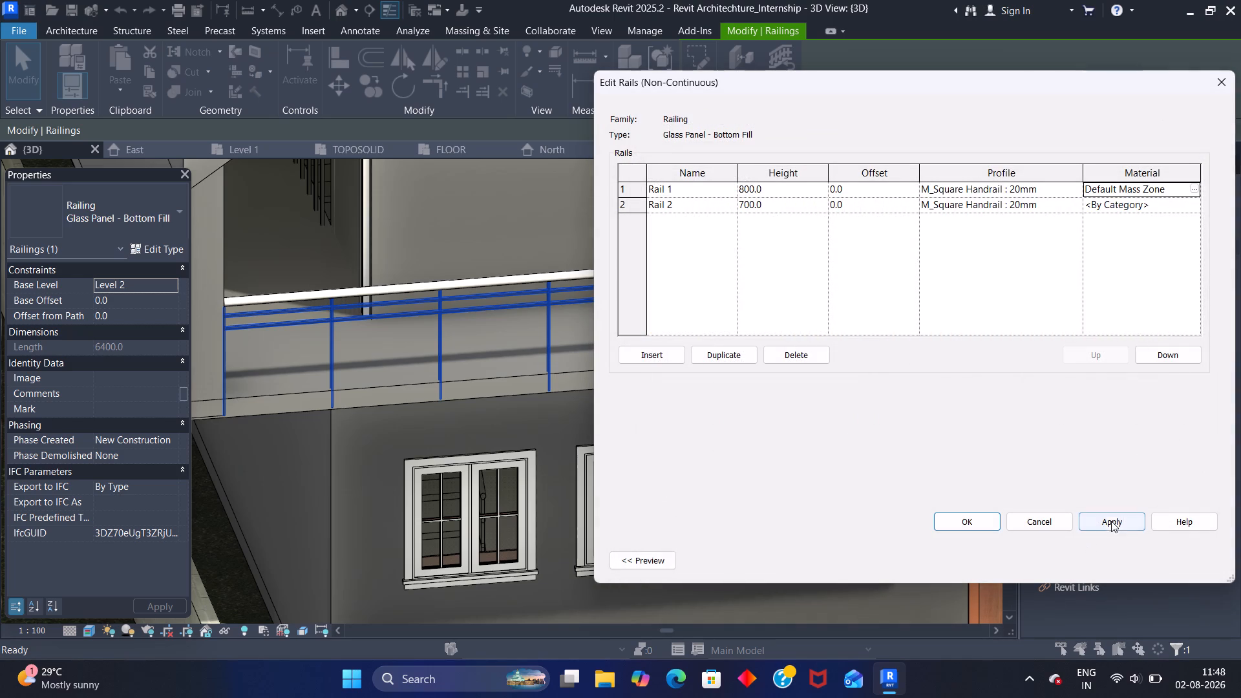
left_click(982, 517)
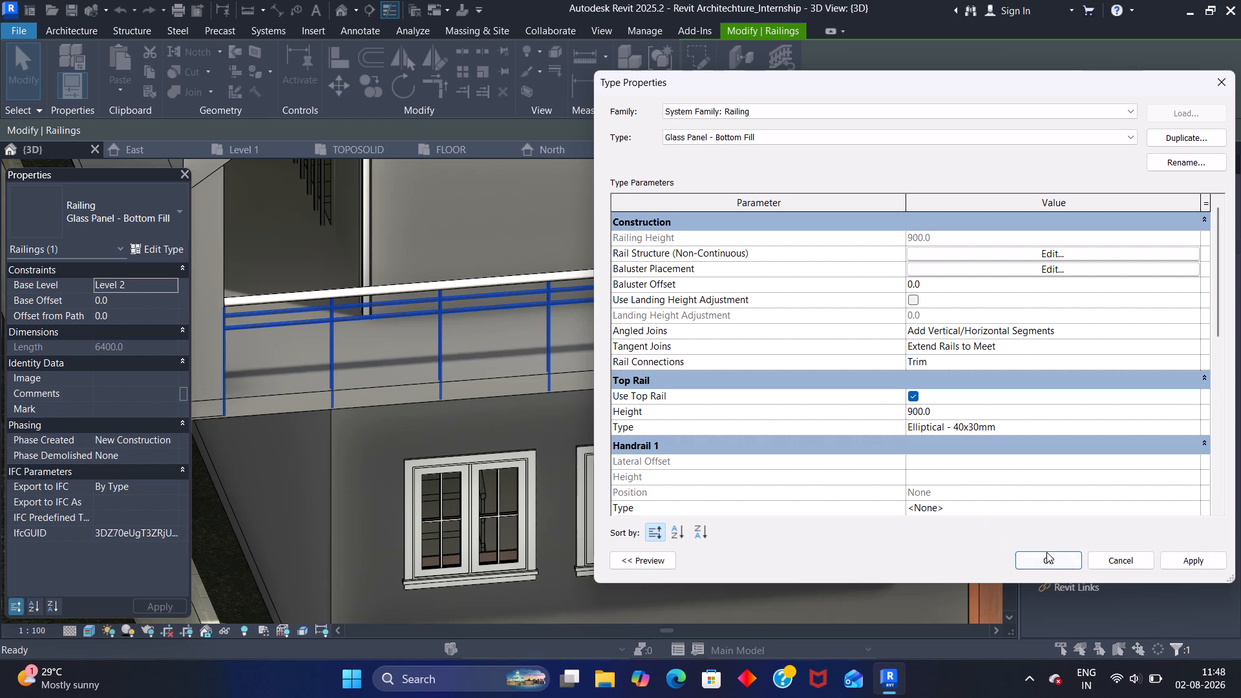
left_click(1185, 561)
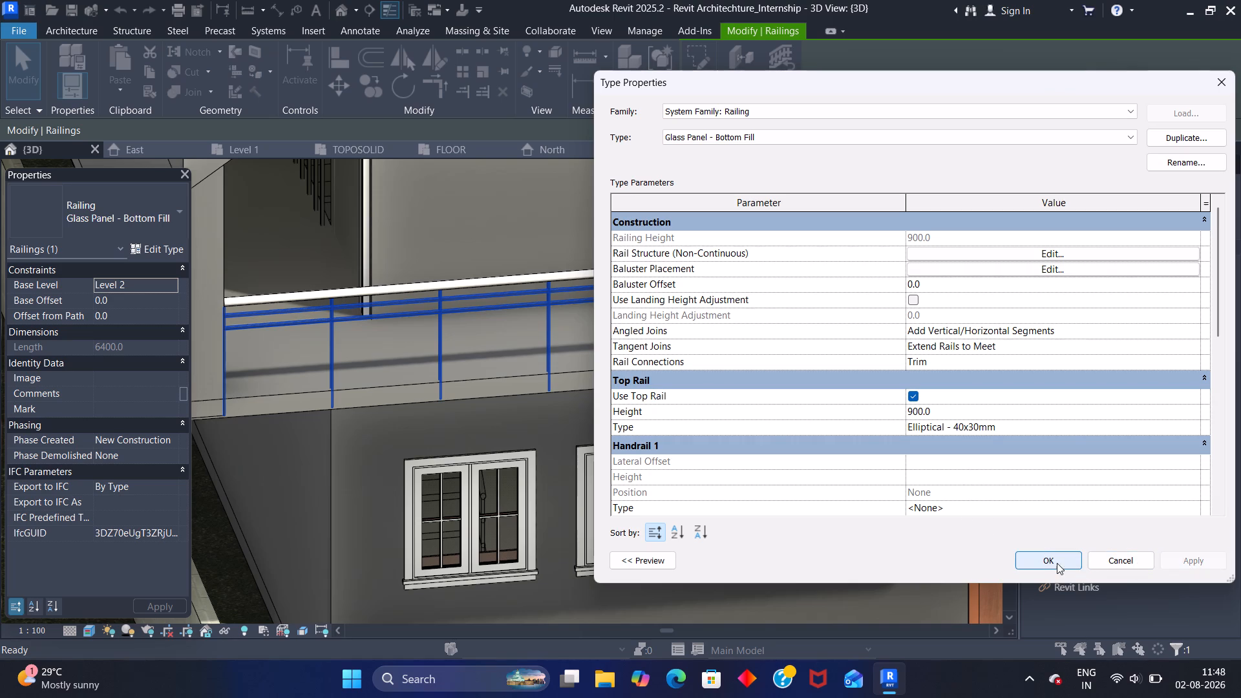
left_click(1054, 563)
Examine the front balcony railing up close and from several angles to check its rails and glass panels.
scroll(949, 416, "down", 4)
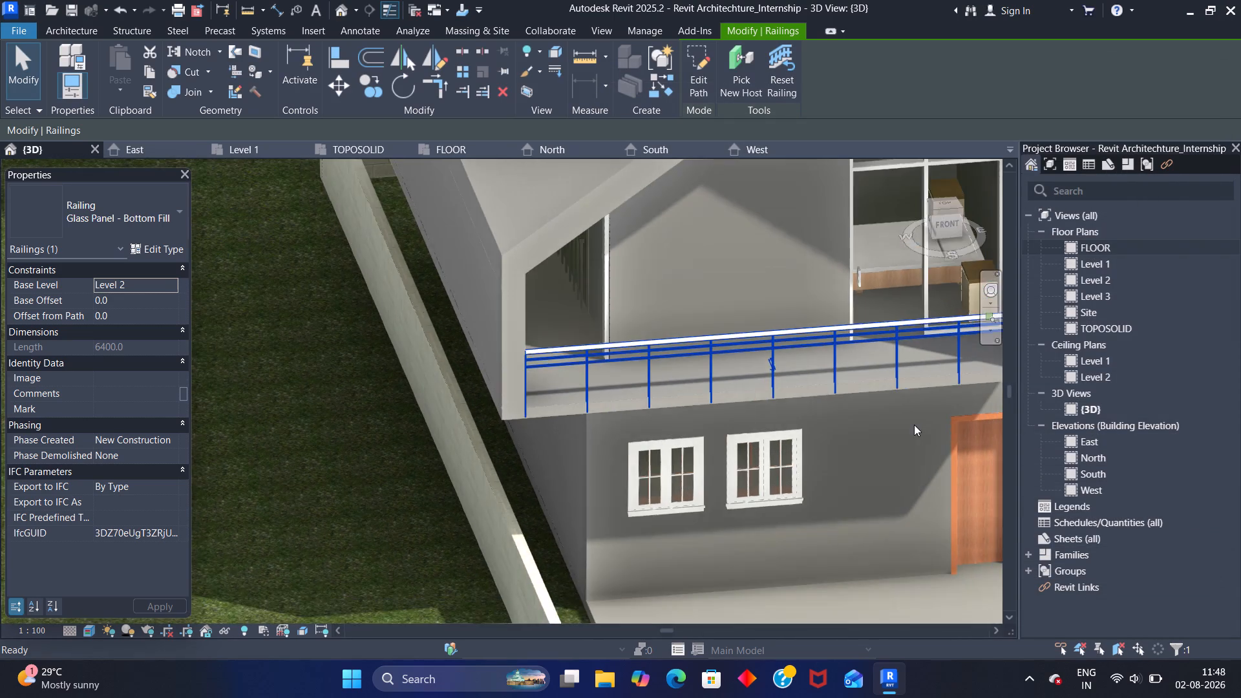
scroll(914, 425, "down", 2)
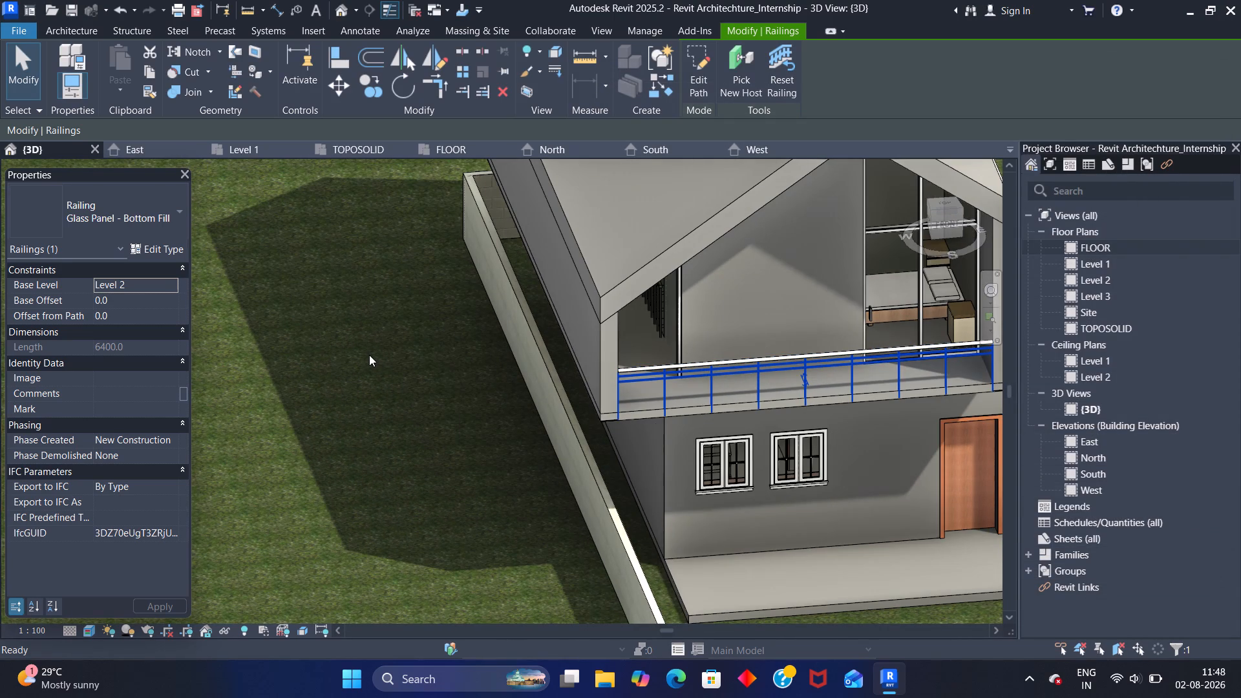
key("Escape")
scroll(781, 380, "up", 7)
scroll(702, 348, "up", 1)
scroll(613, 339, "up", 4)
scroll(513, 357, "up", 5)
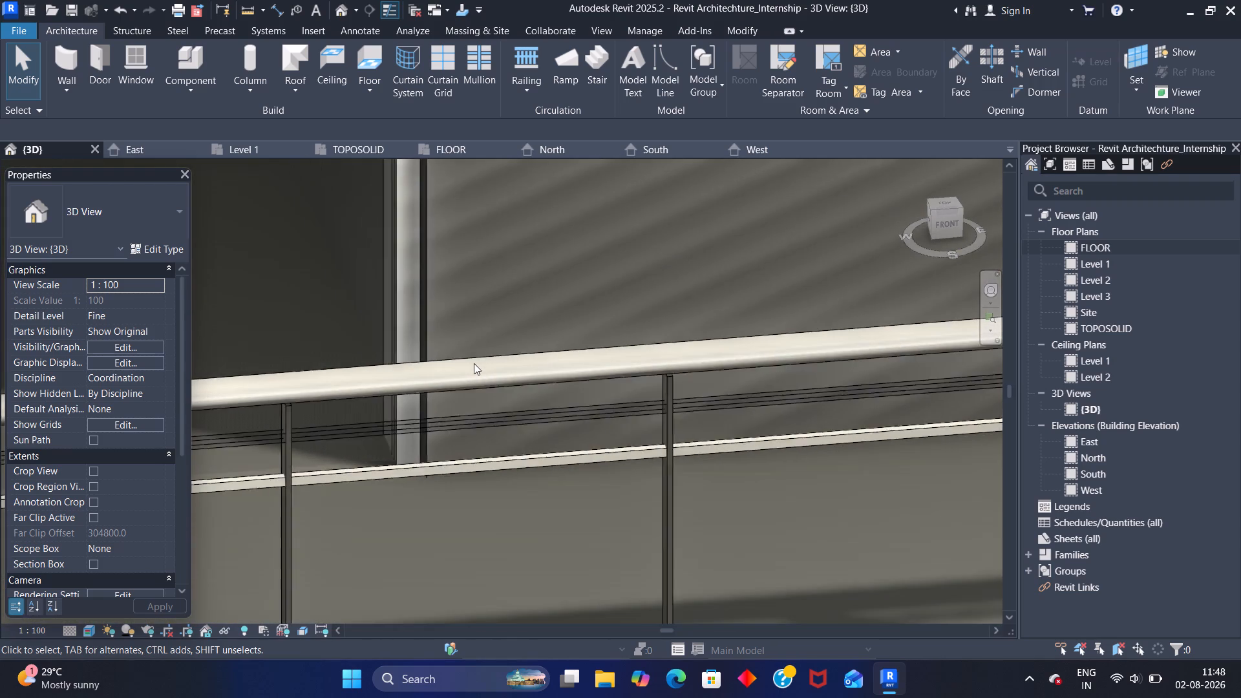
scroll(474, 363, "down", 9)
scroll(322, 328, "down", 1)
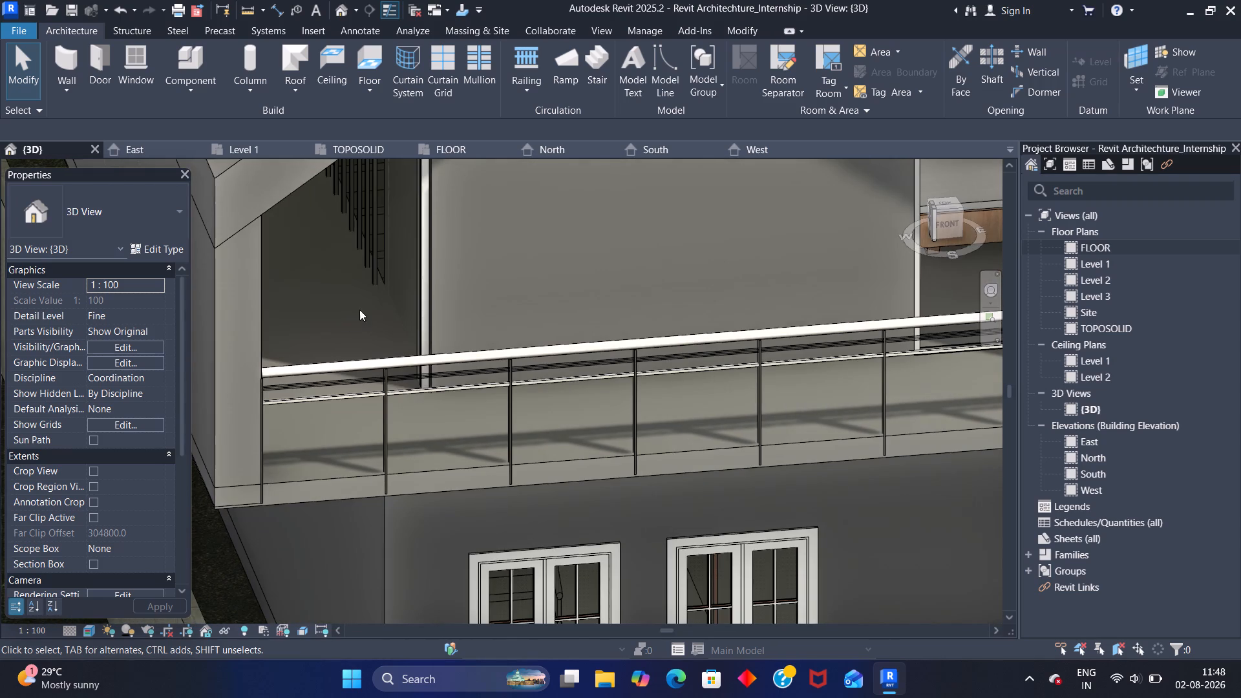
middle_click_drag(380, 279, 355, 319, "shift")
middle_click_drag(523, 286, 516, 299, "shift")
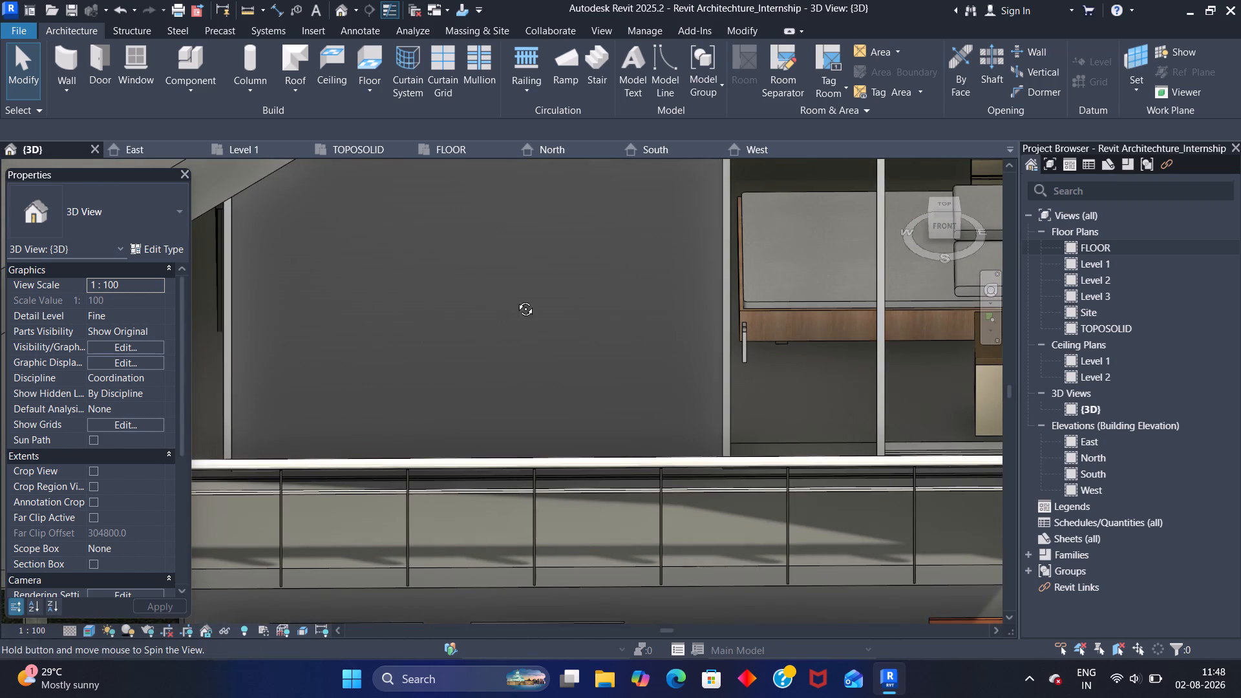
middle_click_drag(516, 299, 547, 385, "shift")
middle_click_drag(619, 452, 653, 206)
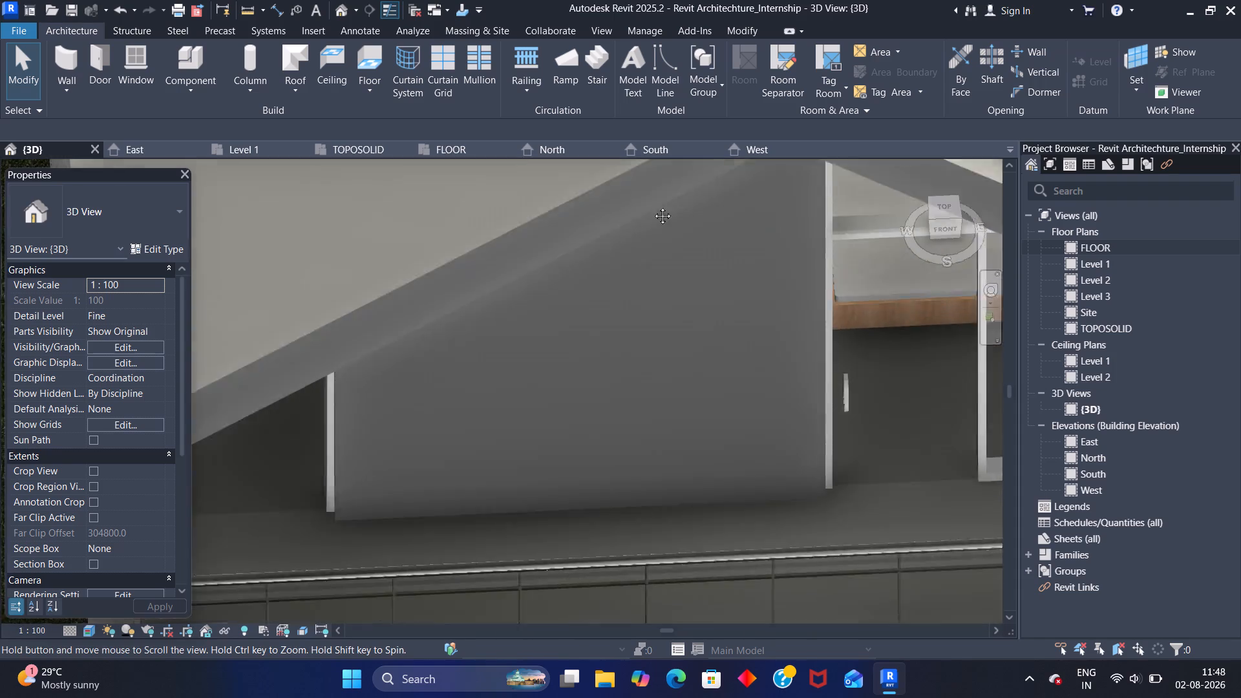
middle_click_drag(653, 206, 659, 195)
scroll(697, 404, "down", 2)
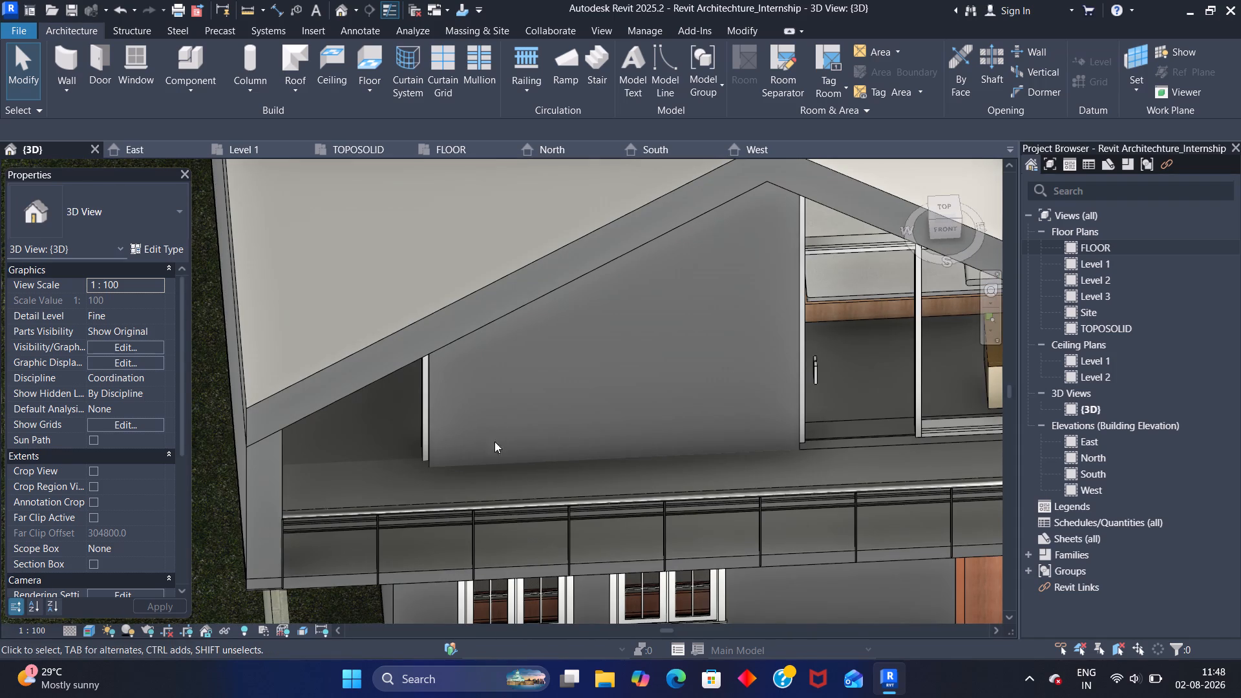
scroll(533, 445, "up", 7)
scroll(566, 467, "down", 9)
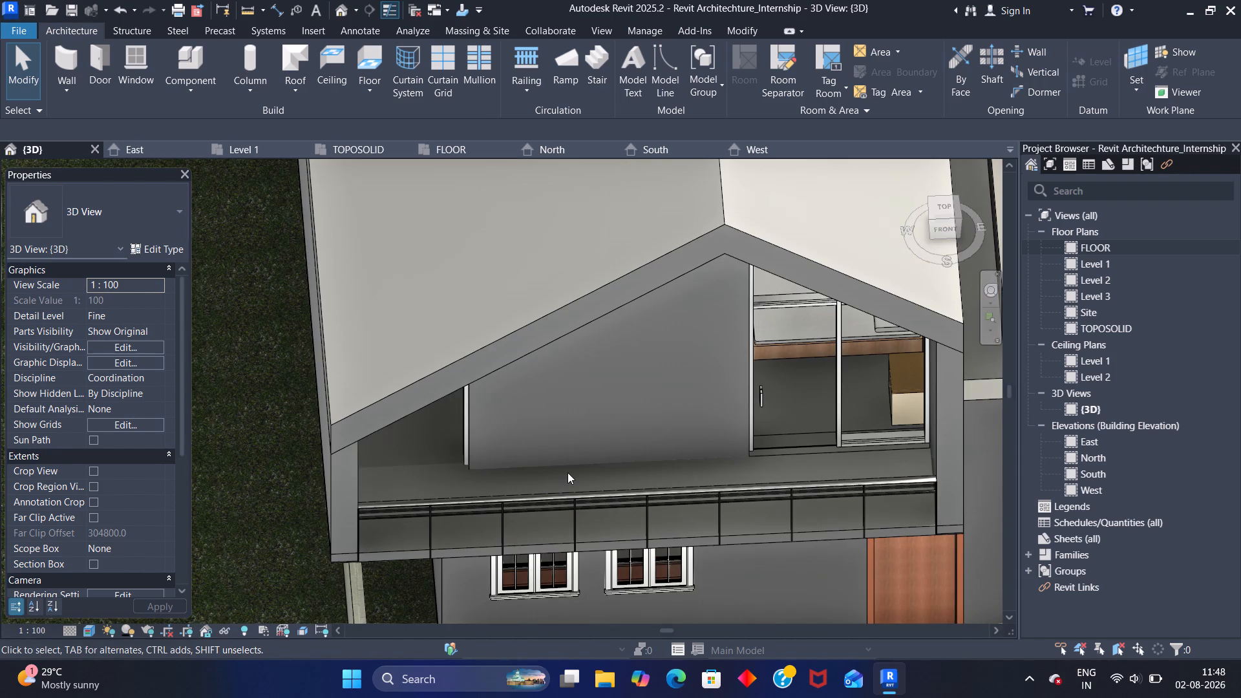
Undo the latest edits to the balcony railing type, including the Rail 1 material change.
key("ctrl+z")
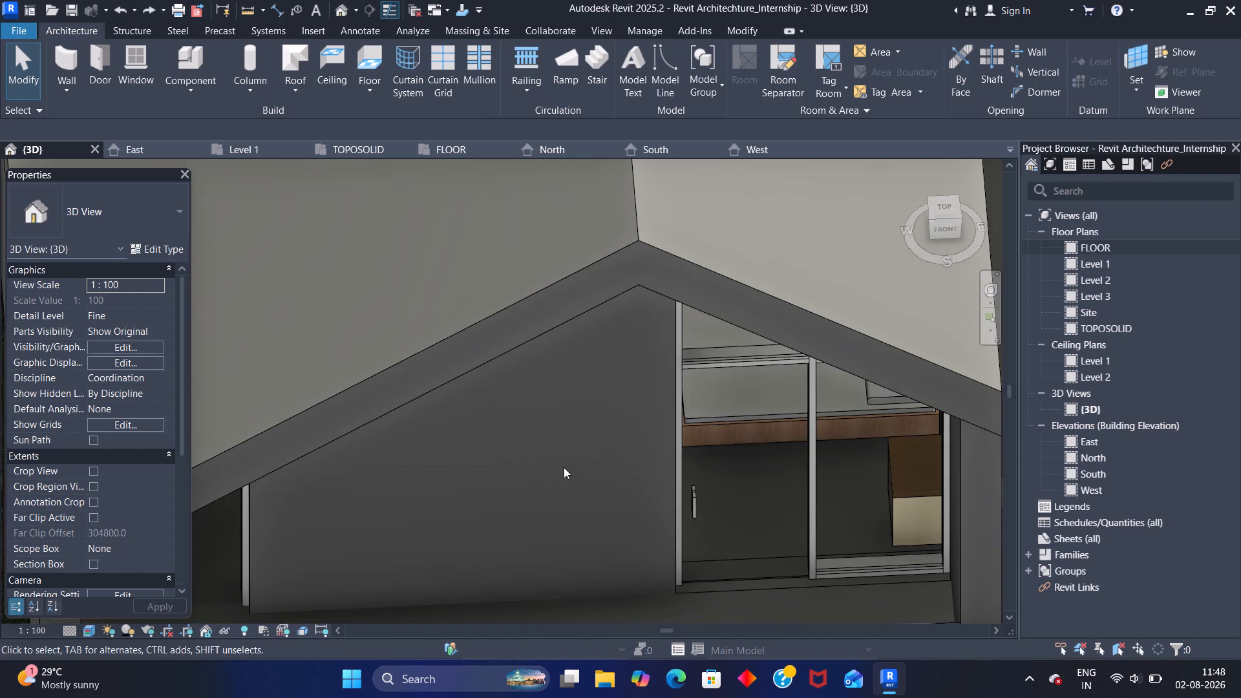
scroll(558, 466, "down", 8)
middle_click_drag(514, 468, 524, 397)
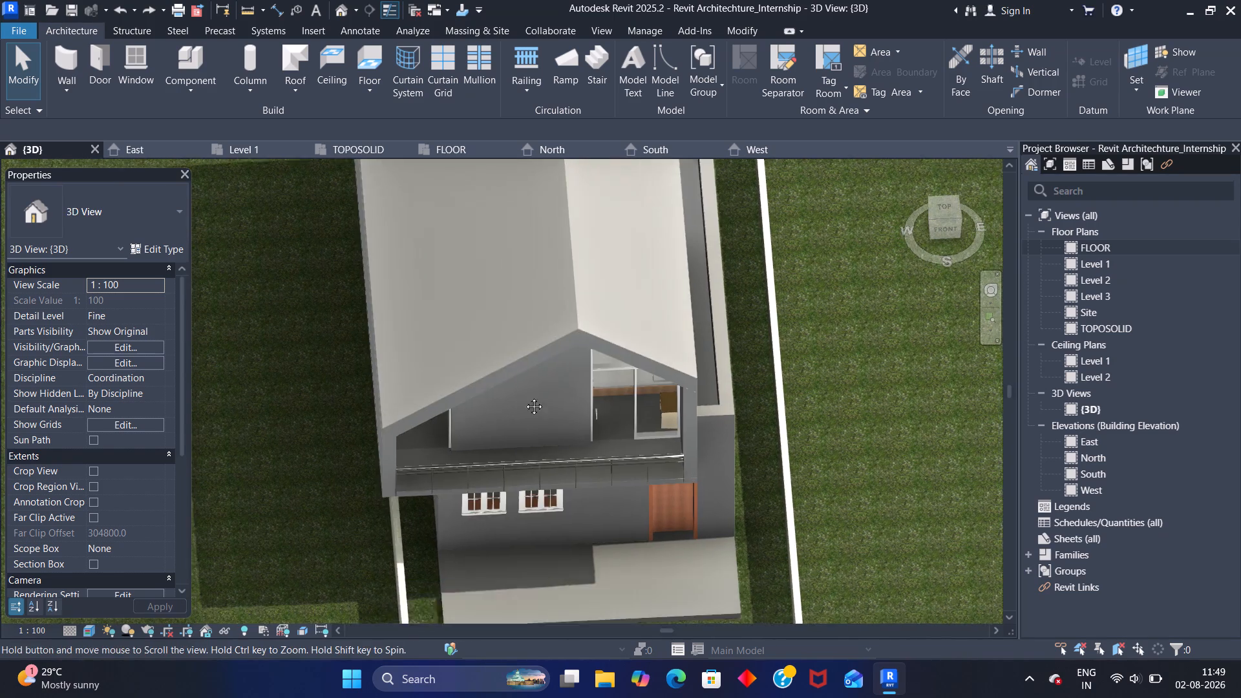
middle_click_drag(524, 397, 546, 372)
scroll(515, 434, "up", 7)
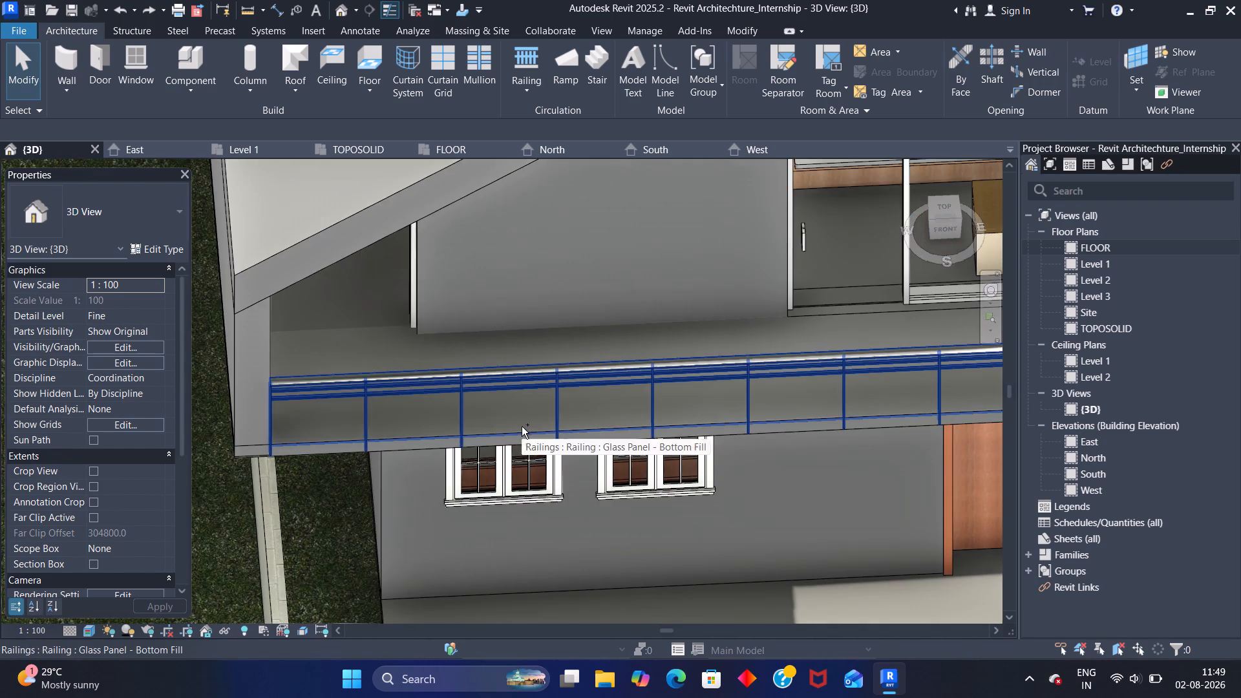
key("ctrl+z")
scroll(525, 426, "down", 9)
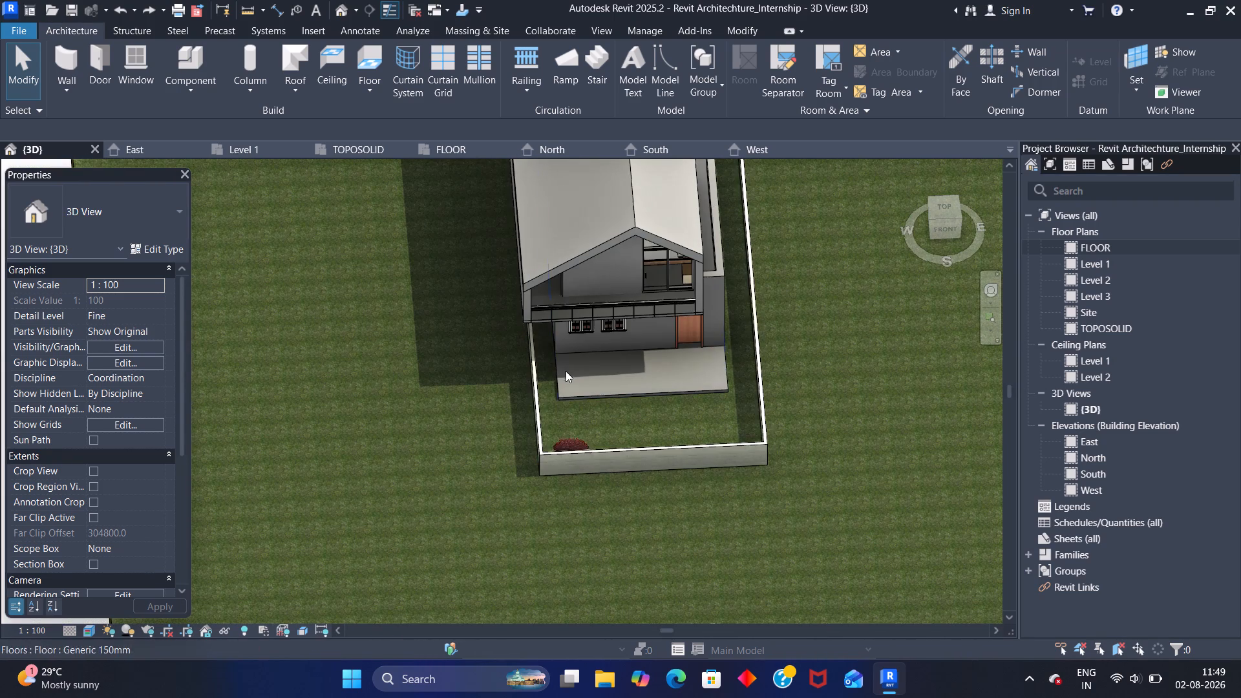
Undo further earlier edits, removing the red shrub inside the front boundary wall.
key("ctrl+z")
key("ctrl+z")
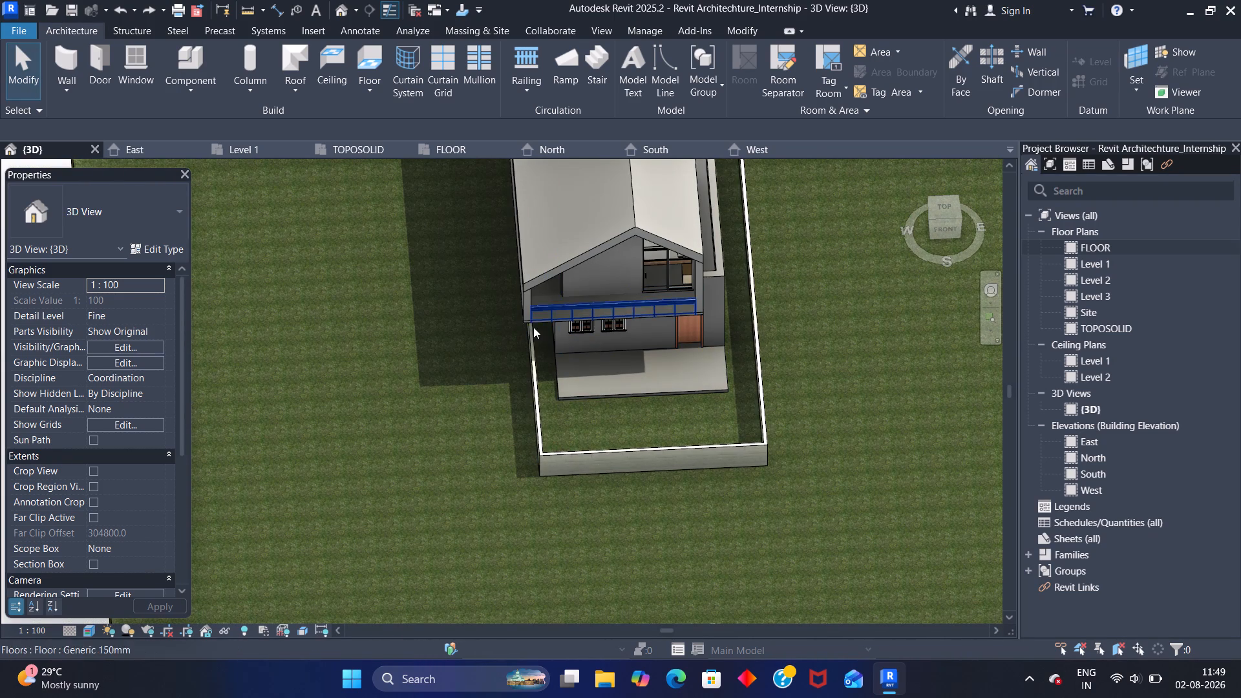
scroll(533, 329, "up", 2)
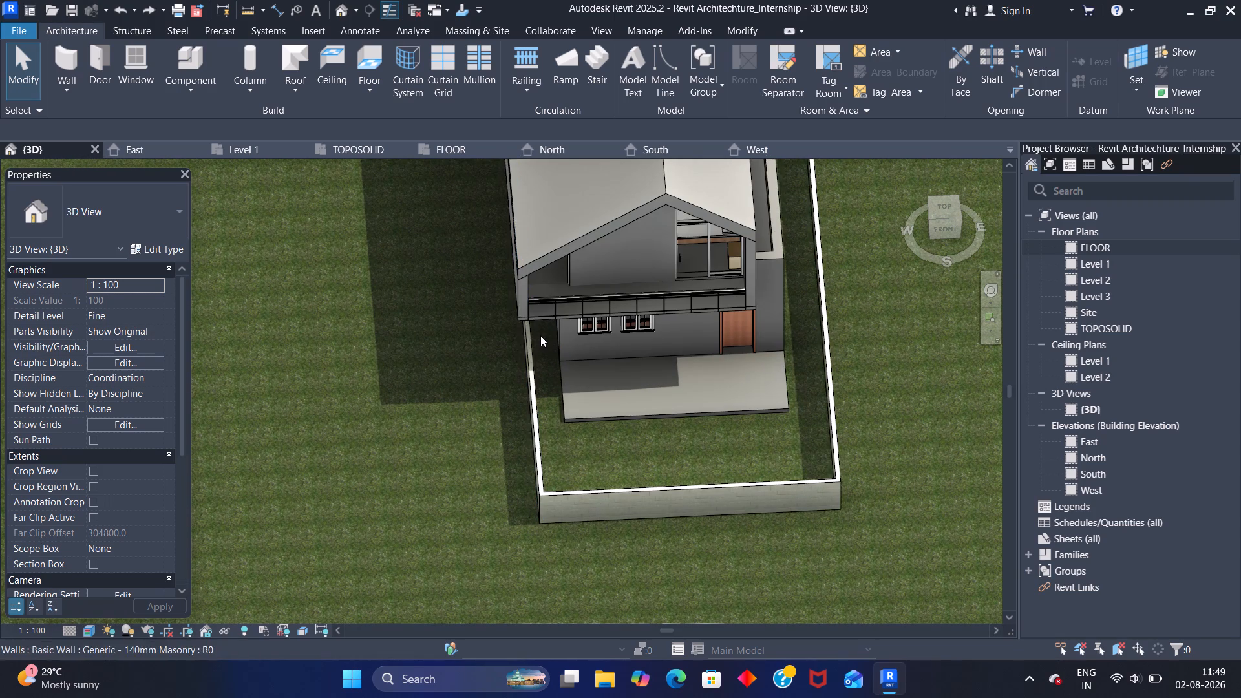
key("ctrl+z")
scroll(530, 335, "down", 3)
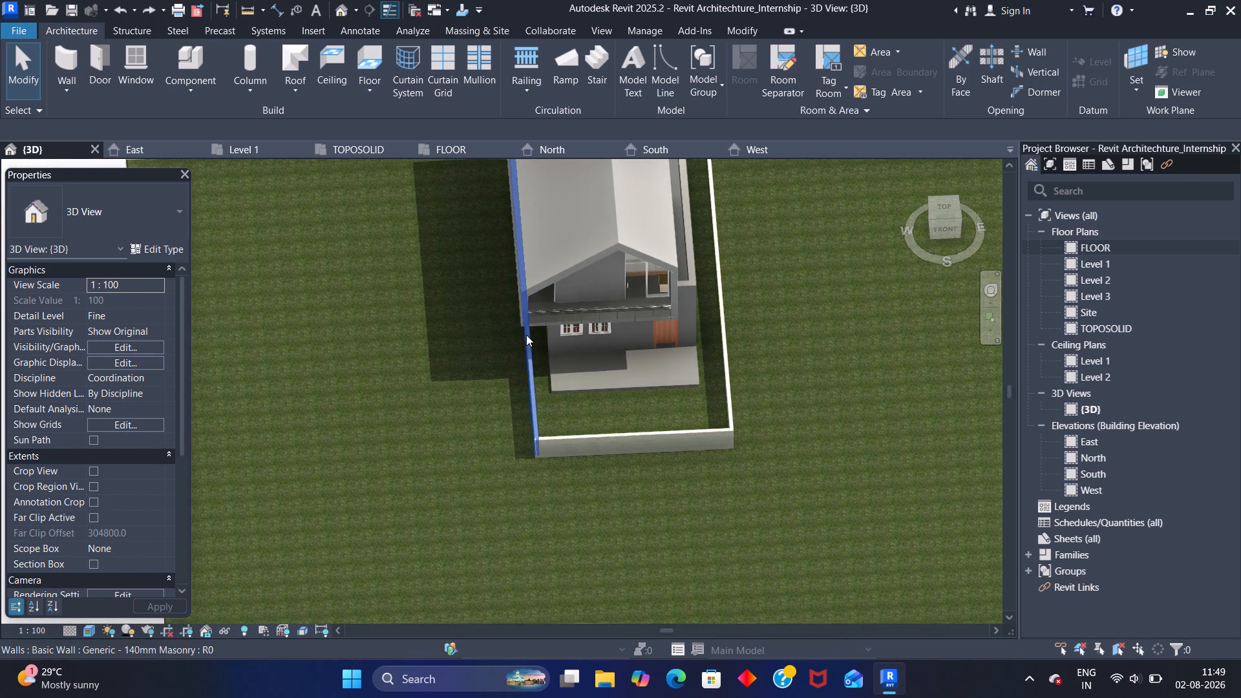
Examine the front balcony railing, the side boundary wall and the entrance paving up close and from several angles.
scroll(526, 335, "down", 1)
scroll(528, 323, "up", 10)
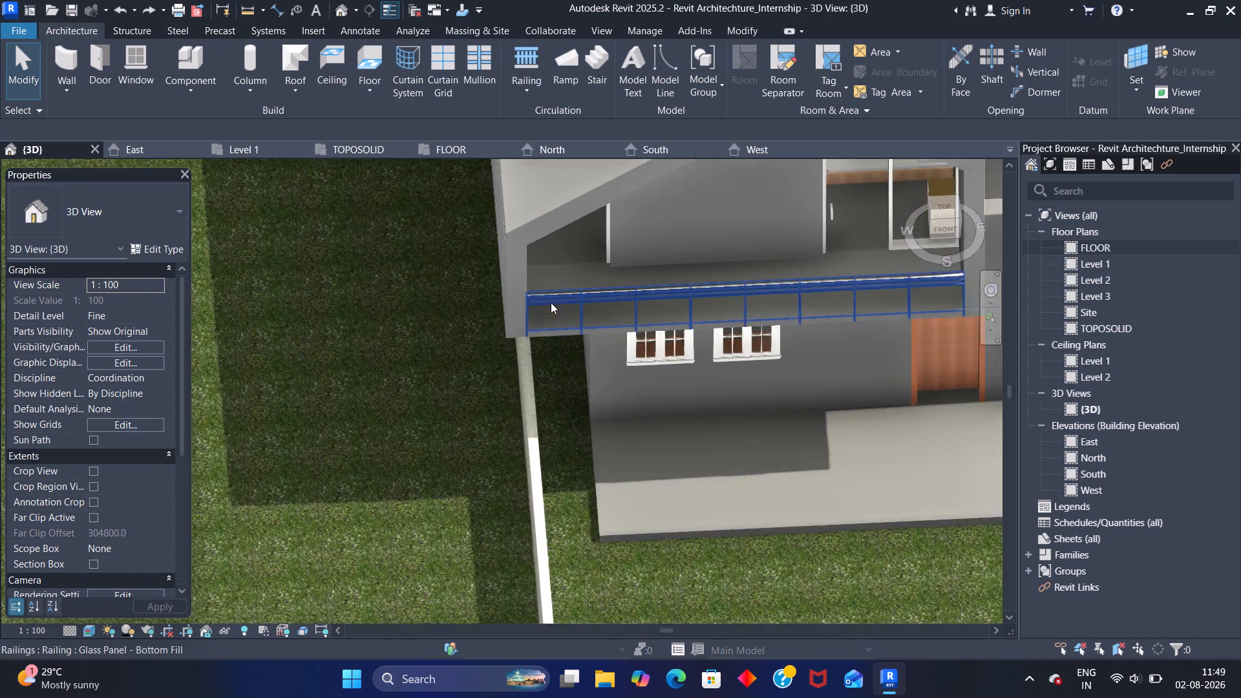
scroll(551, 302, "up", 8)
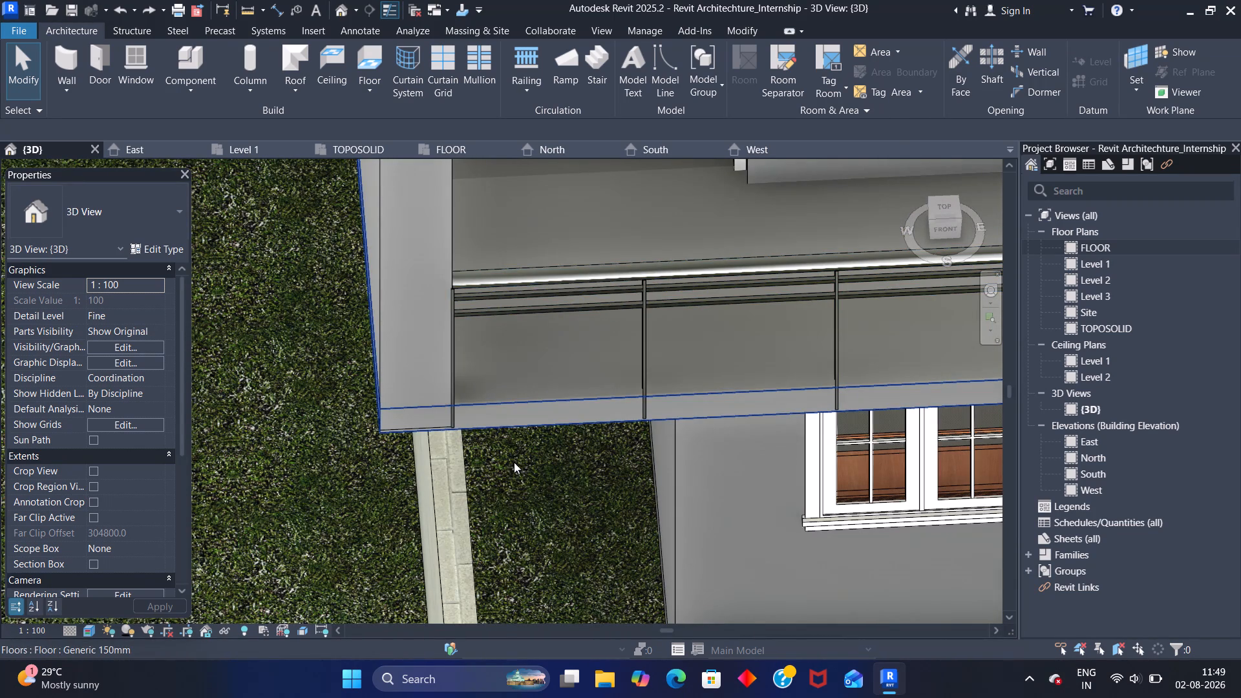
scroll(476, 430, "up", 5)
scroll(486, 391, "down", 3)
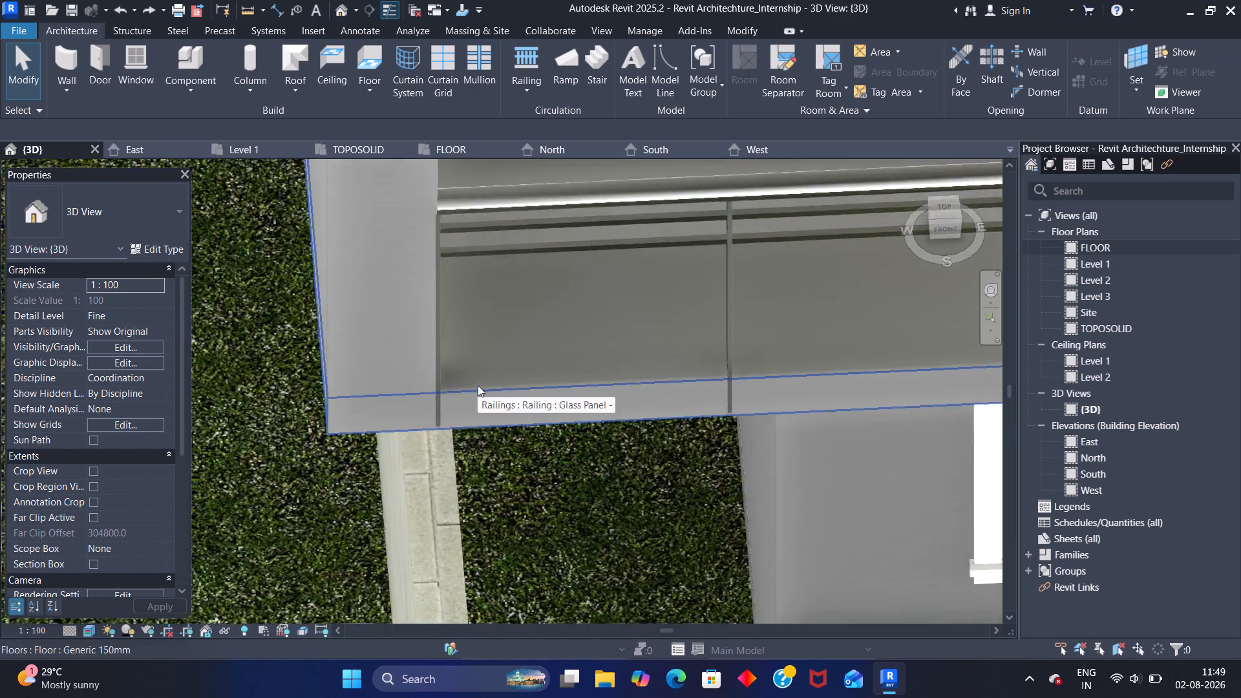
scroll(478, 385, "down", 2)
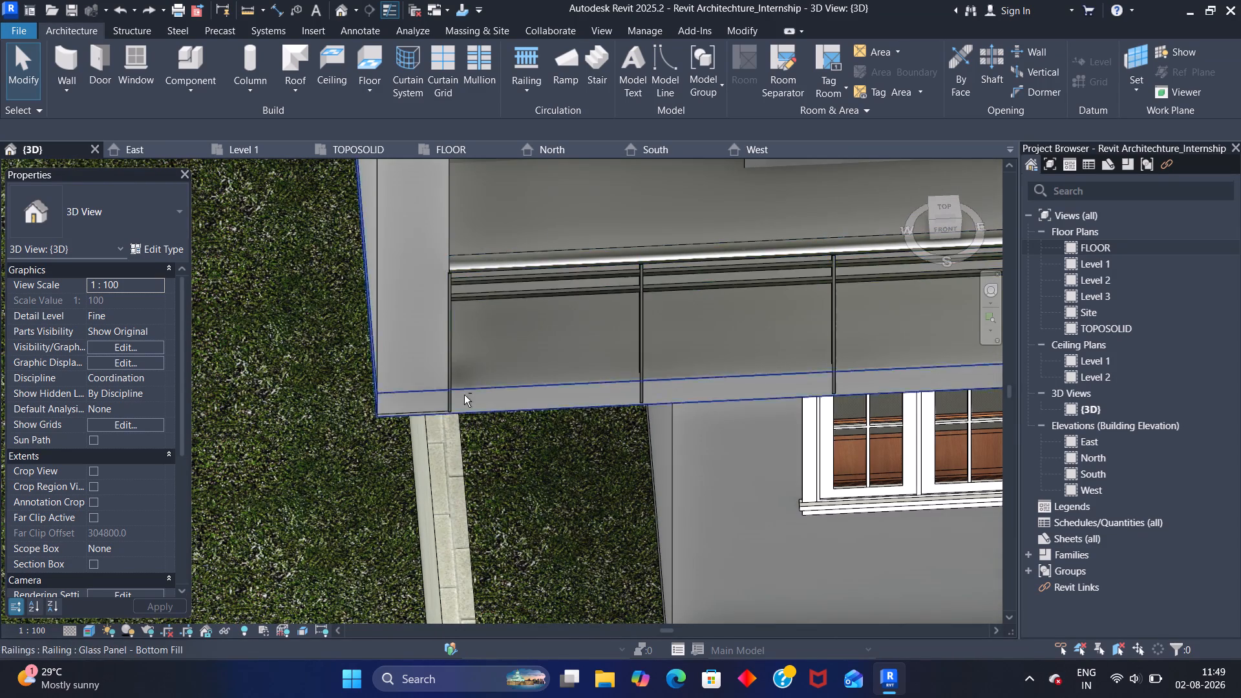
middle_click_drag(468, 443, 538, 476, "shift")
scroll(547, 453, "down", 6)
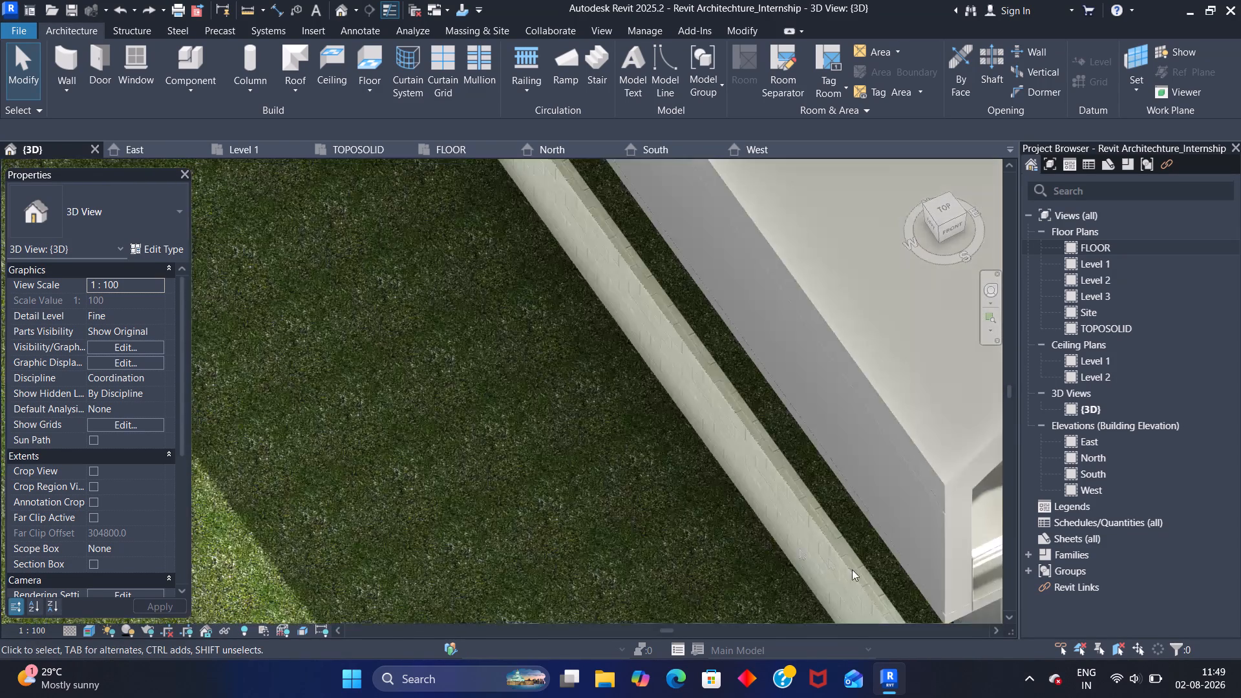
middle_click_drag(858, 569, 513, 383)
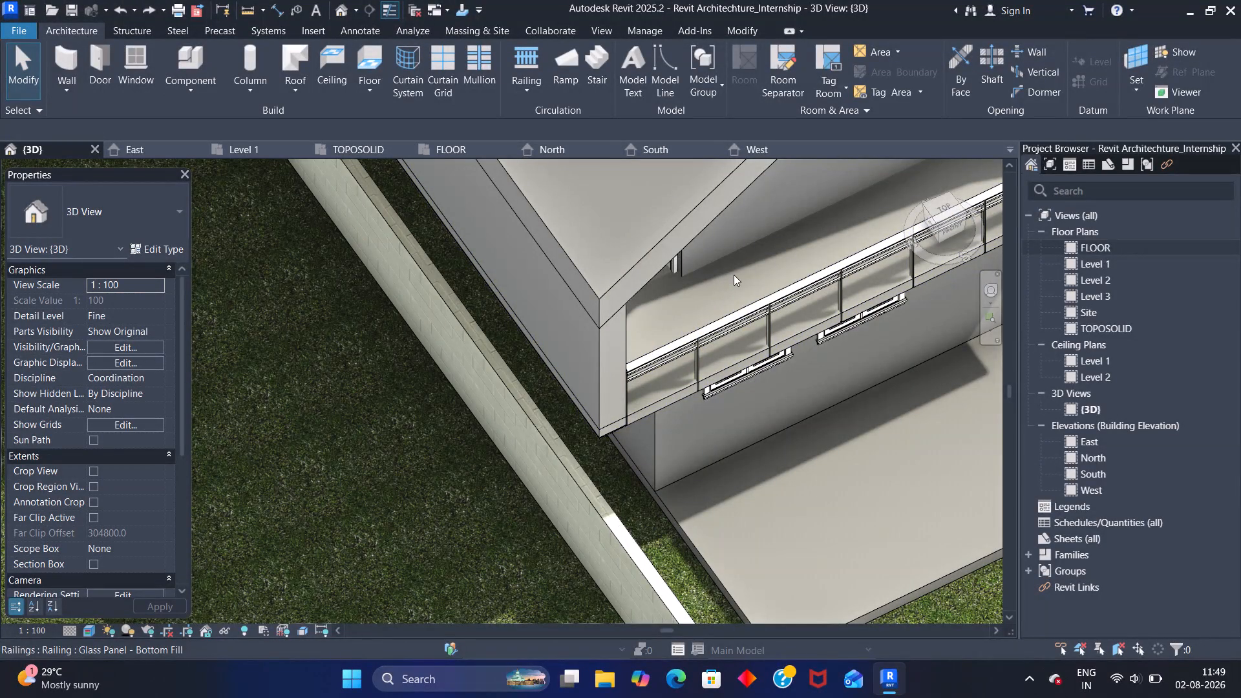
middle_click_drag(741, 260, 714, 282, "shift")
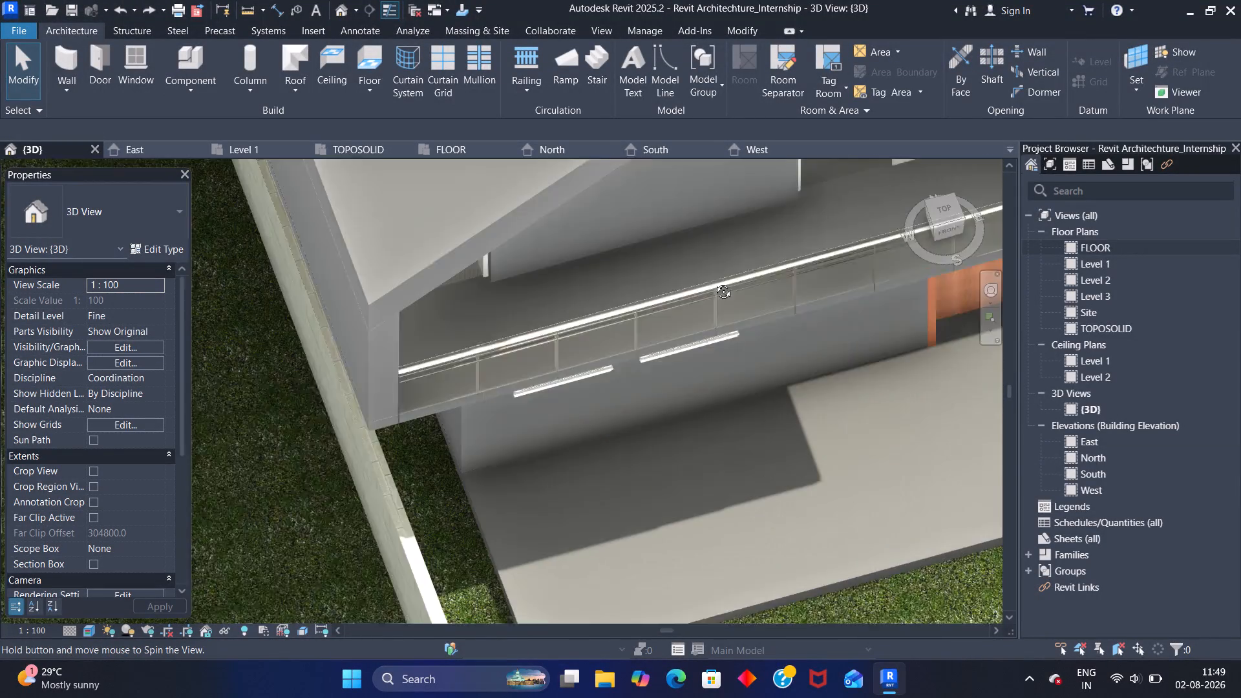
middle_click_drag(714, 282, 630, 241, "shift")
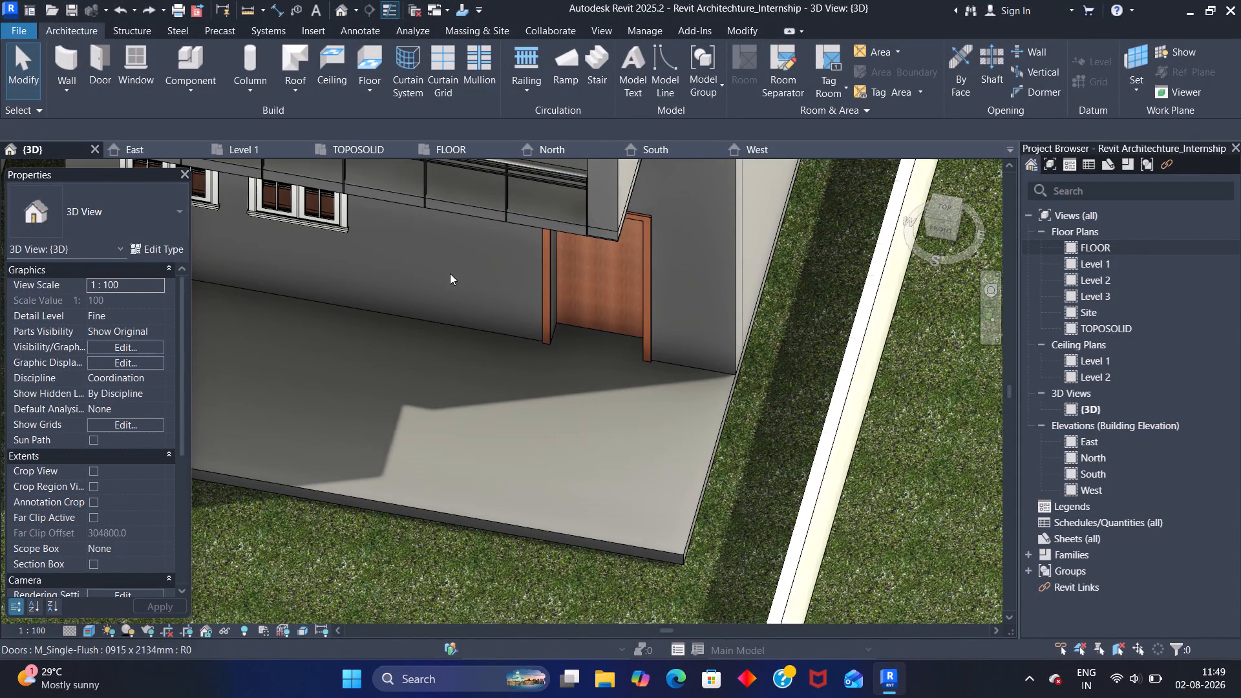
middle_click_drag(450, 273, 498, 364, "shift")
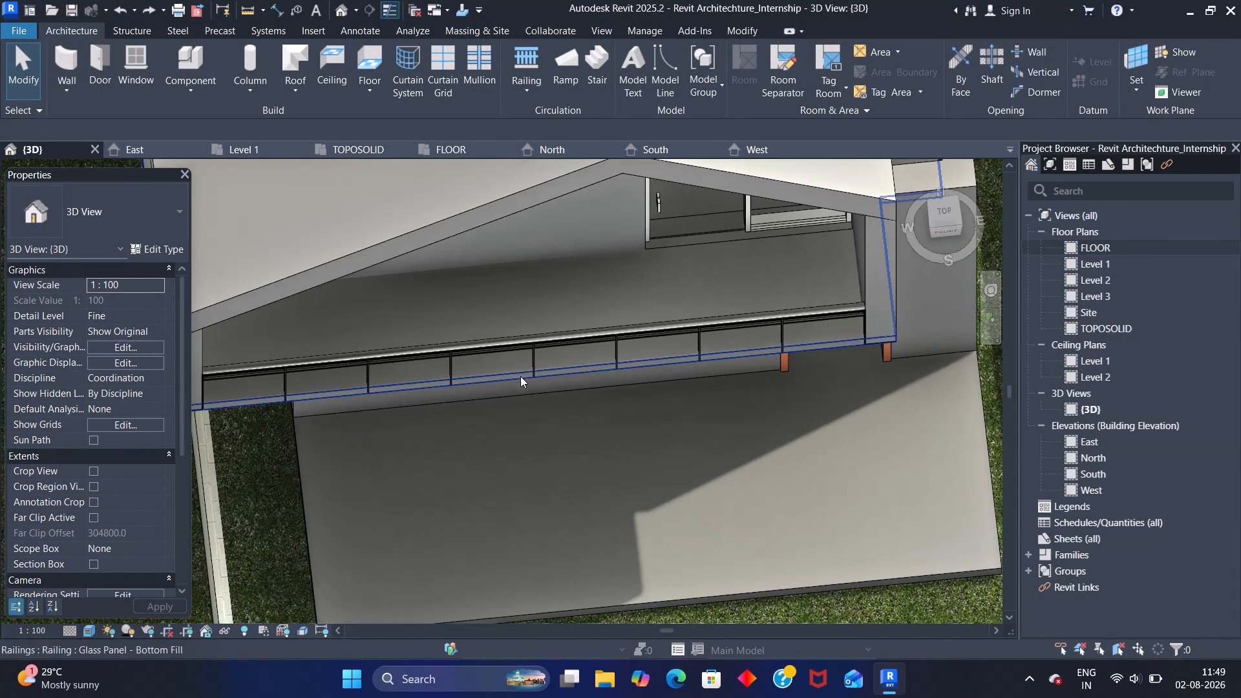
middle_click_drag(551, 439, 522, 304, "shift")
scroll(550, 440, "up", 1, "shift")
scroll(522, 355, "down", 1)
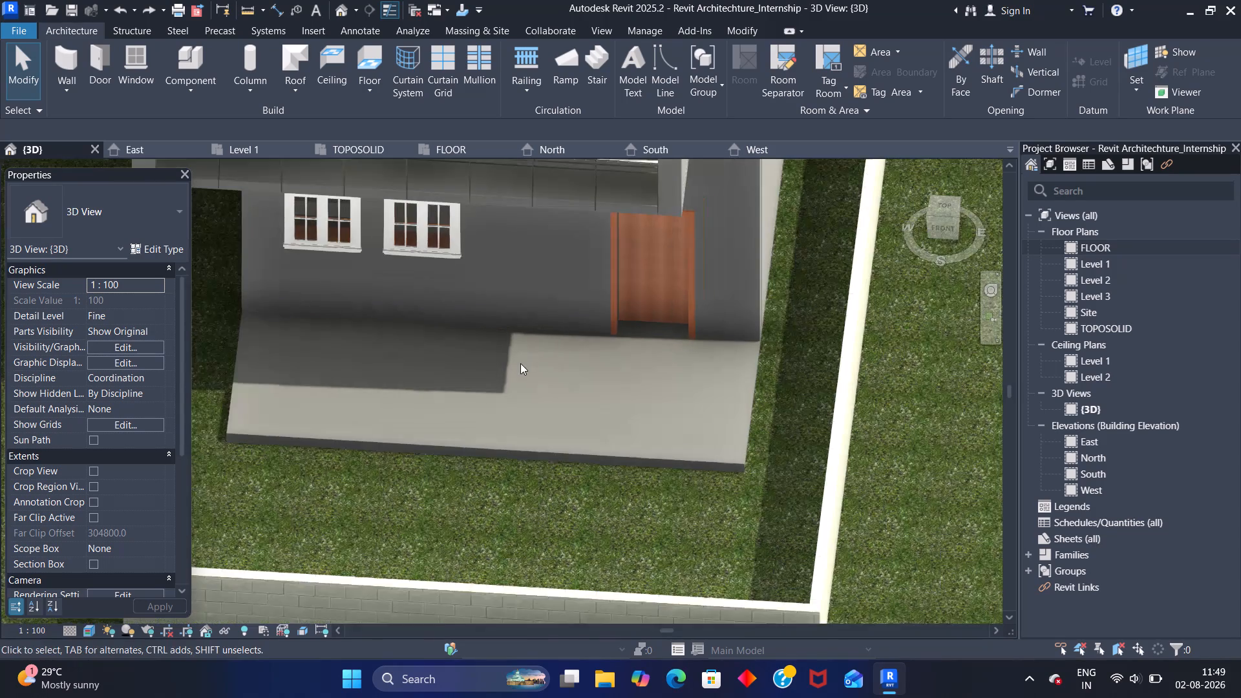
scroll(520, 363, "down", 2)
middle_click_drag(525, 350, 514, 507)
scroll(514, 507, "down", 1)
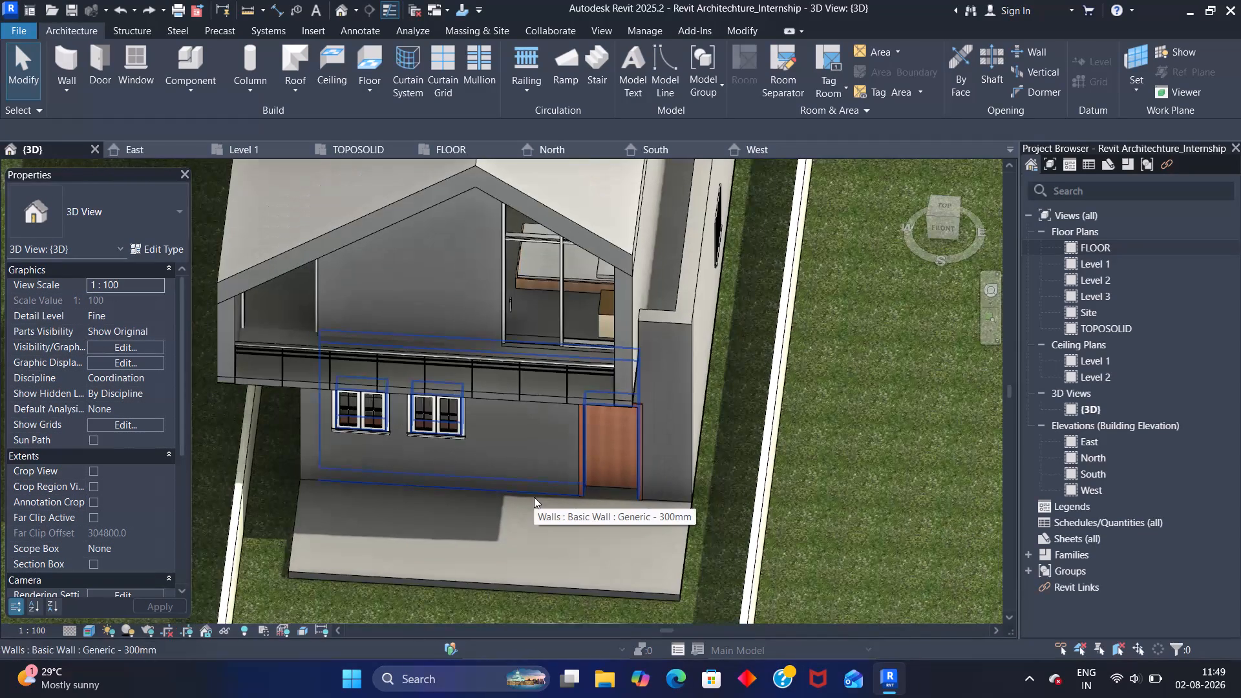
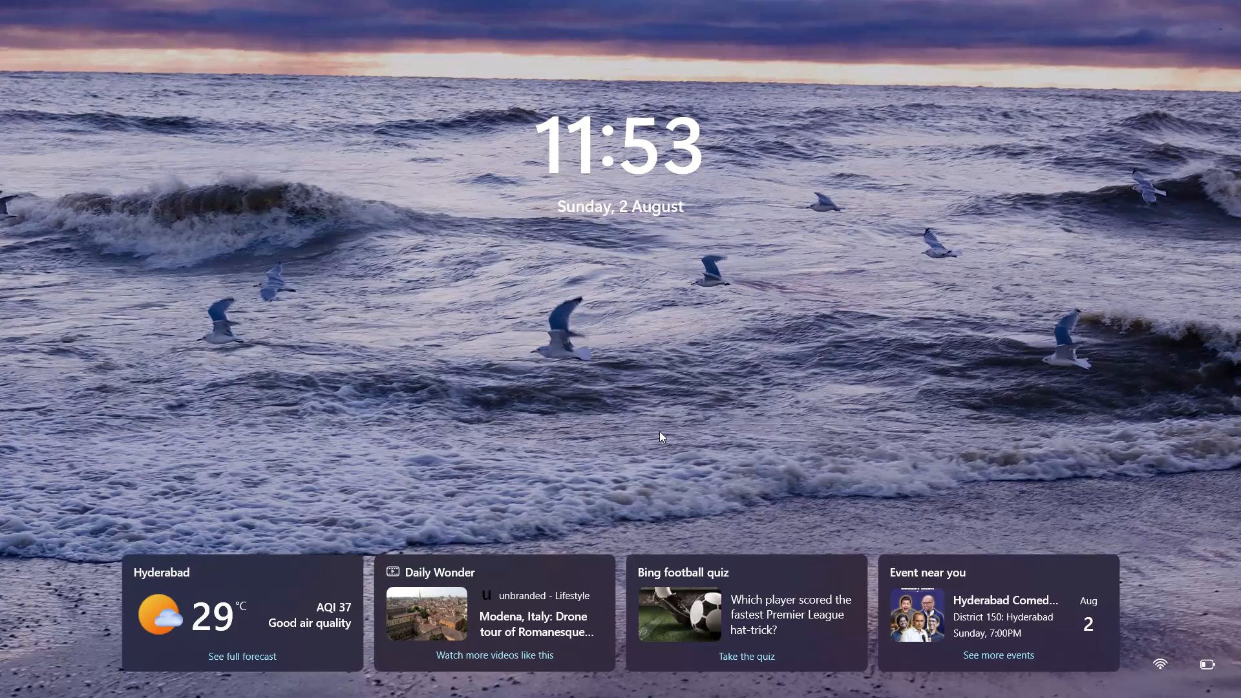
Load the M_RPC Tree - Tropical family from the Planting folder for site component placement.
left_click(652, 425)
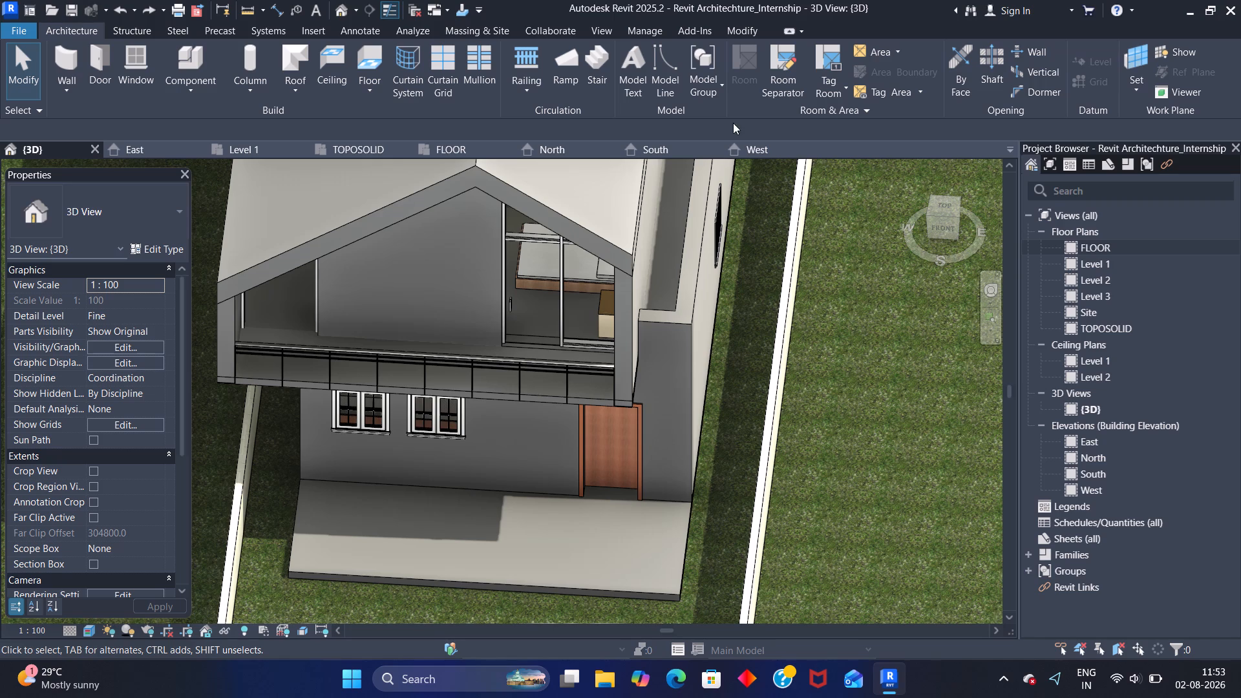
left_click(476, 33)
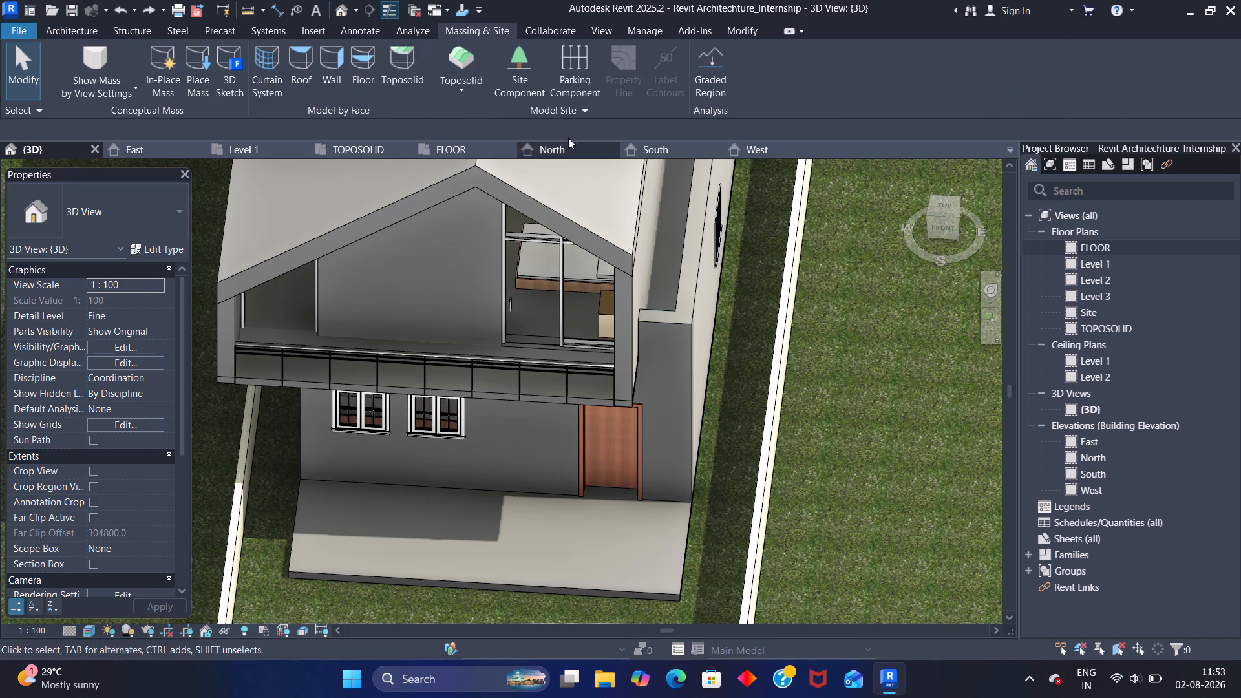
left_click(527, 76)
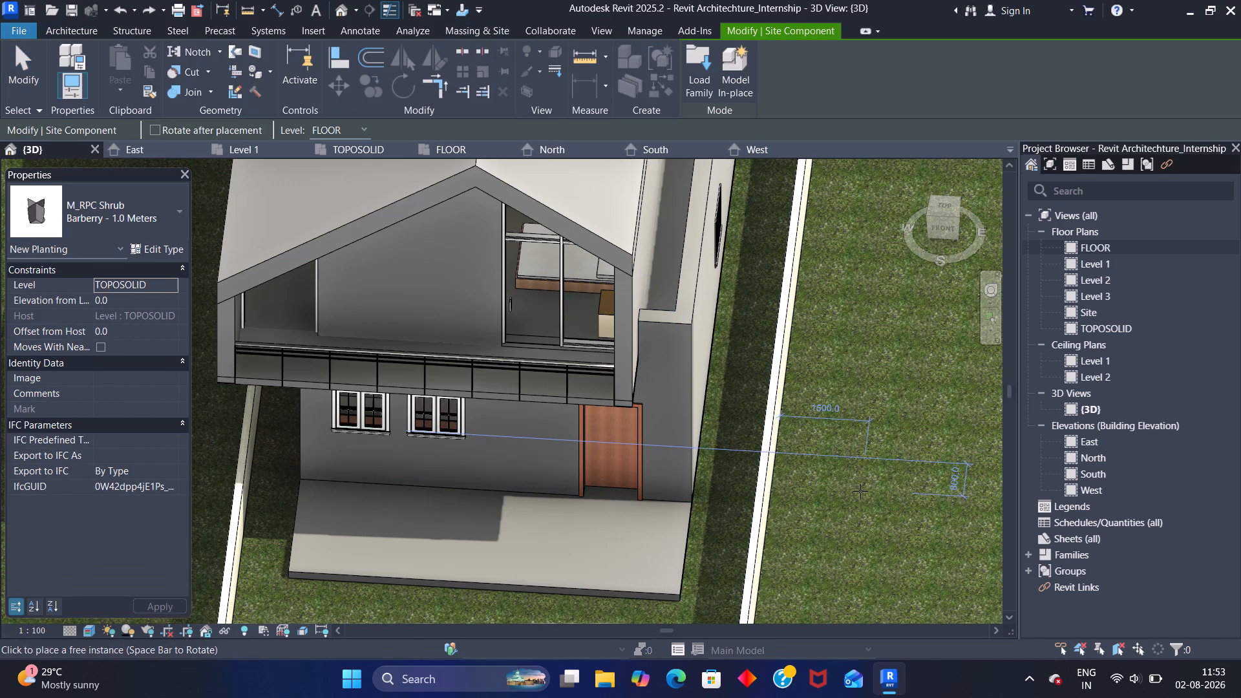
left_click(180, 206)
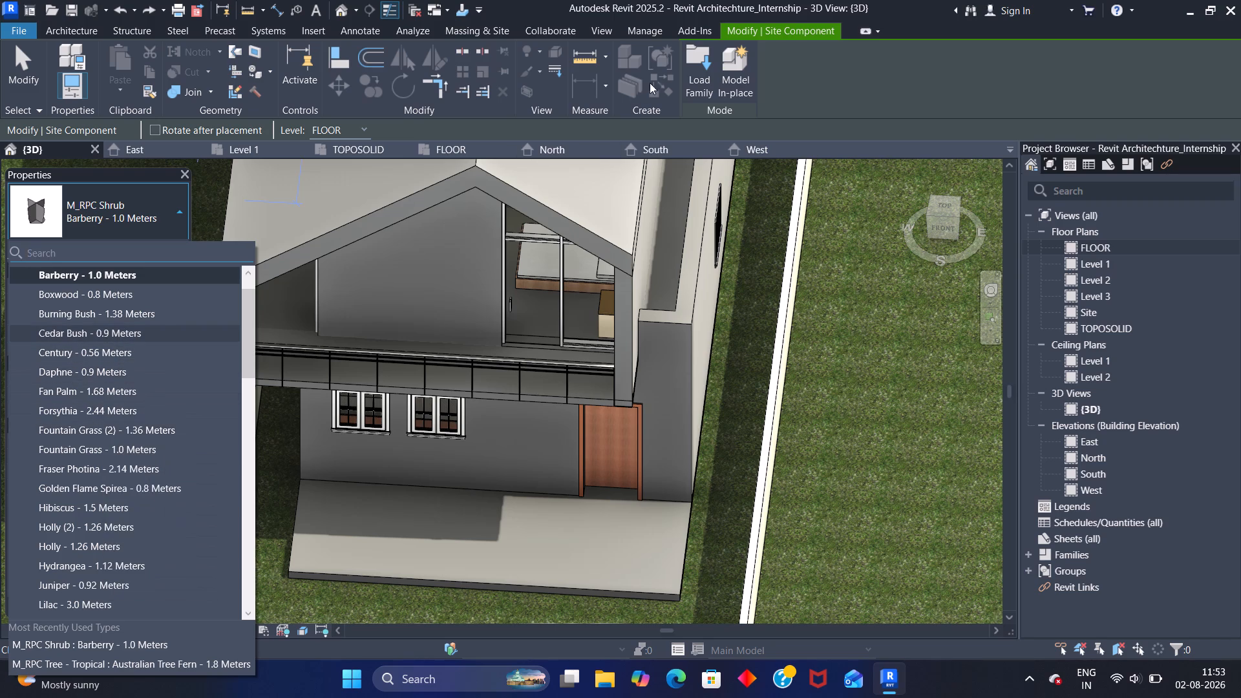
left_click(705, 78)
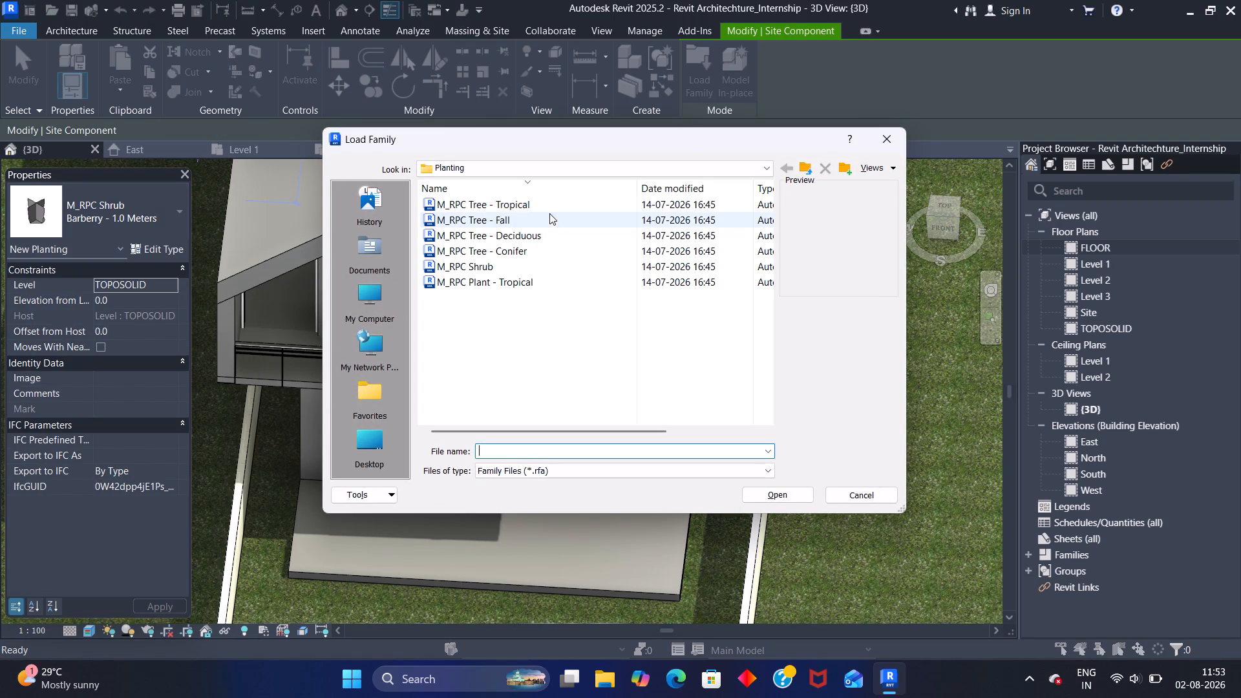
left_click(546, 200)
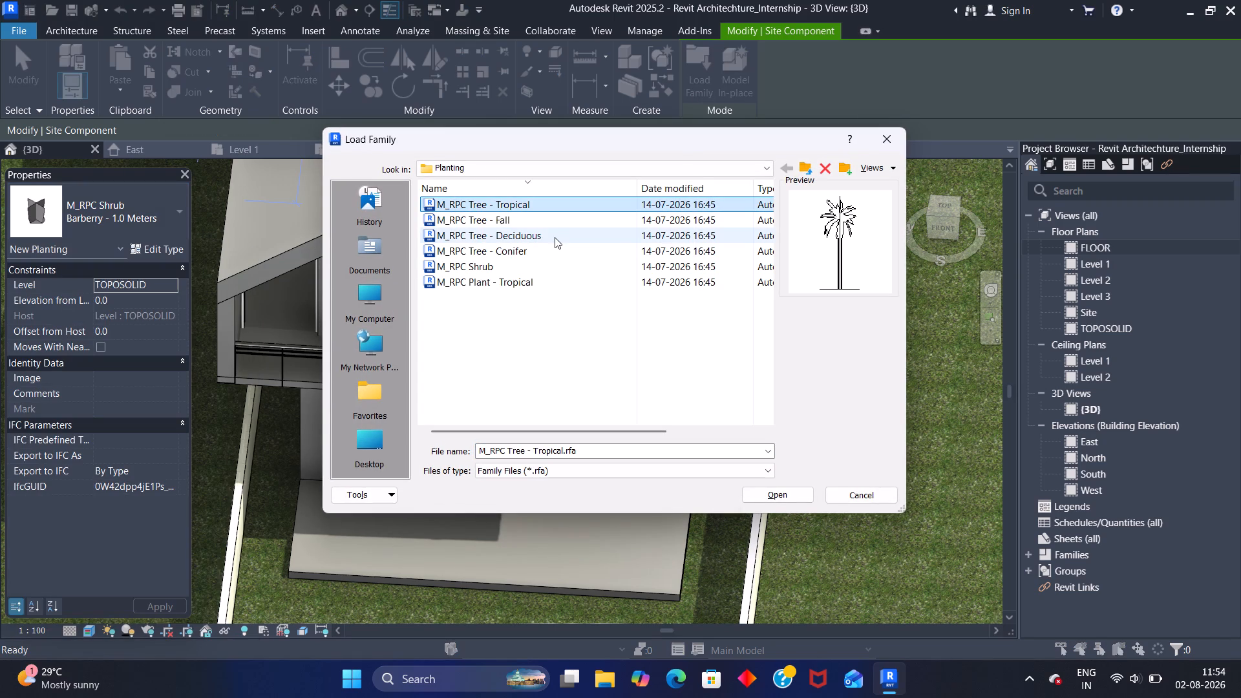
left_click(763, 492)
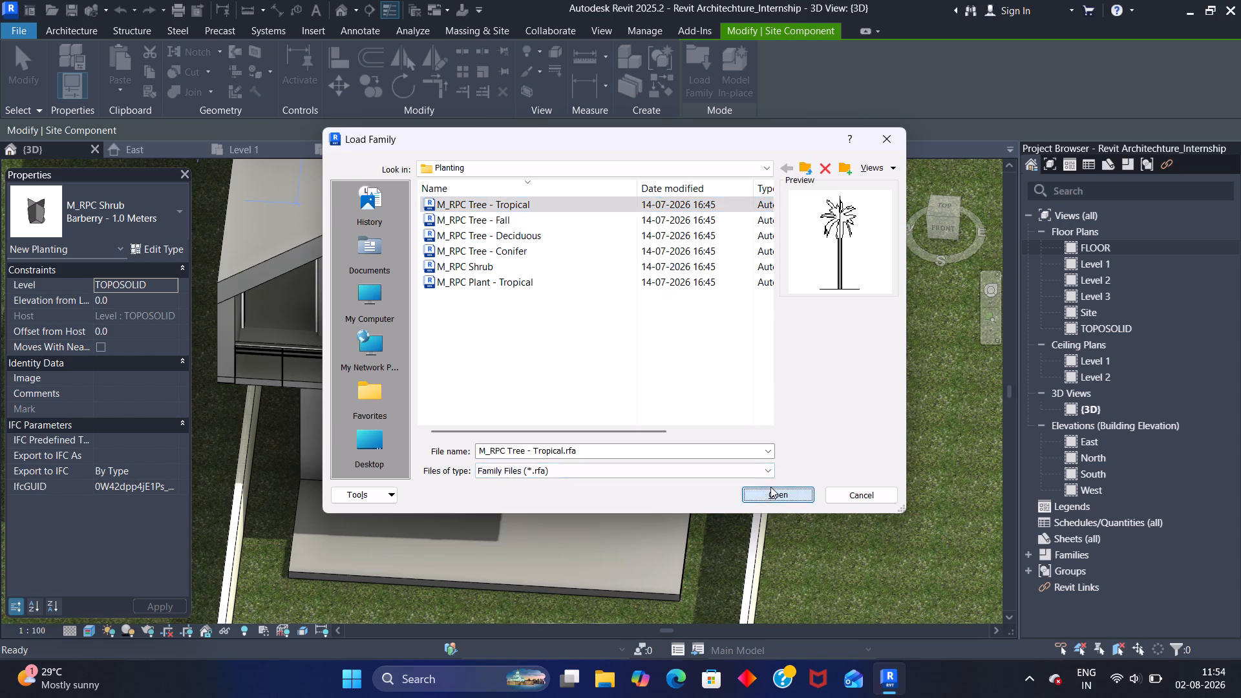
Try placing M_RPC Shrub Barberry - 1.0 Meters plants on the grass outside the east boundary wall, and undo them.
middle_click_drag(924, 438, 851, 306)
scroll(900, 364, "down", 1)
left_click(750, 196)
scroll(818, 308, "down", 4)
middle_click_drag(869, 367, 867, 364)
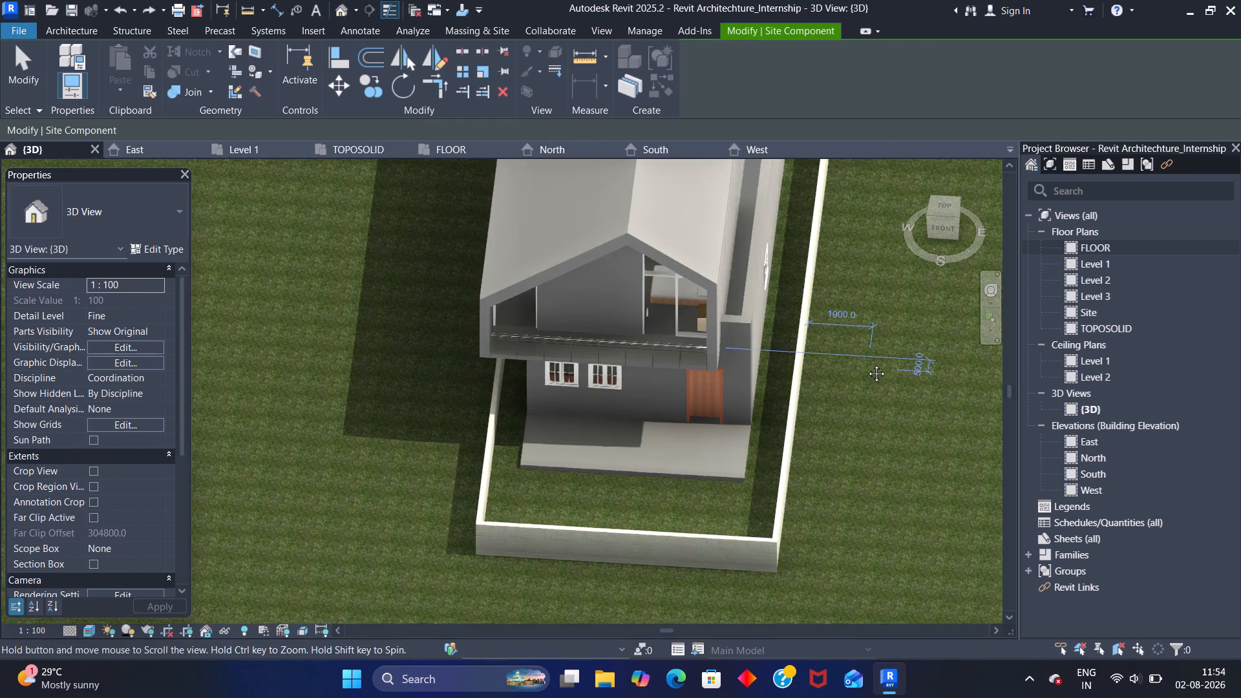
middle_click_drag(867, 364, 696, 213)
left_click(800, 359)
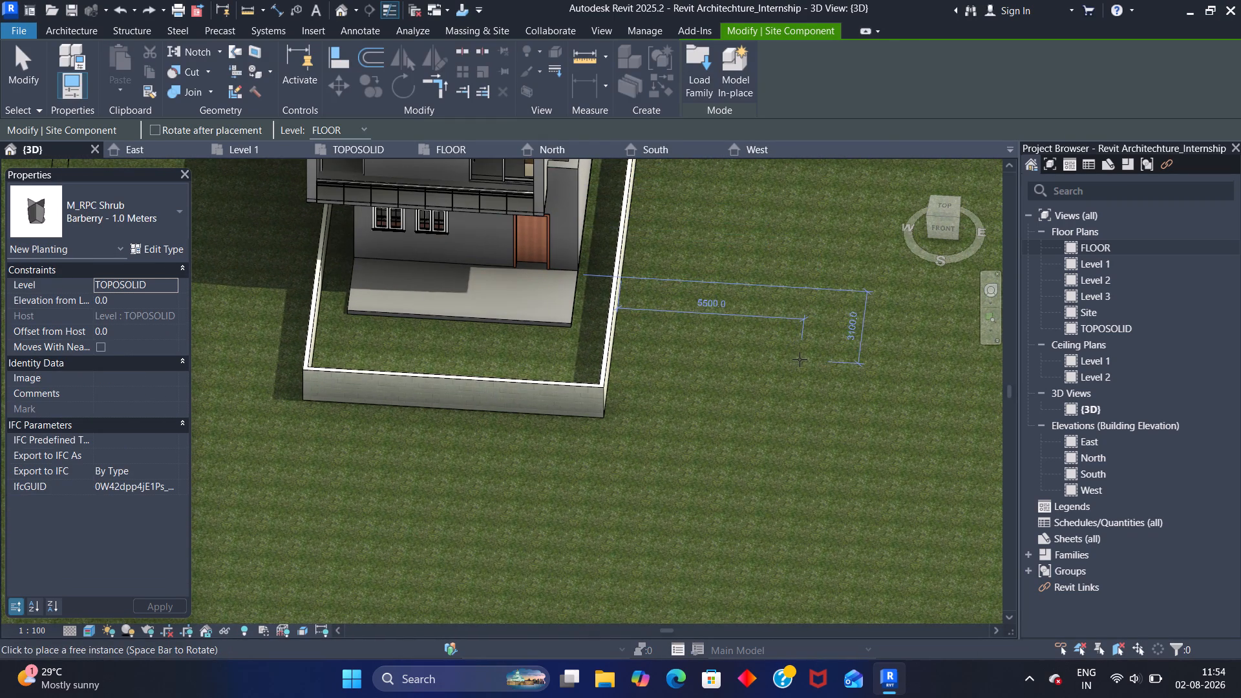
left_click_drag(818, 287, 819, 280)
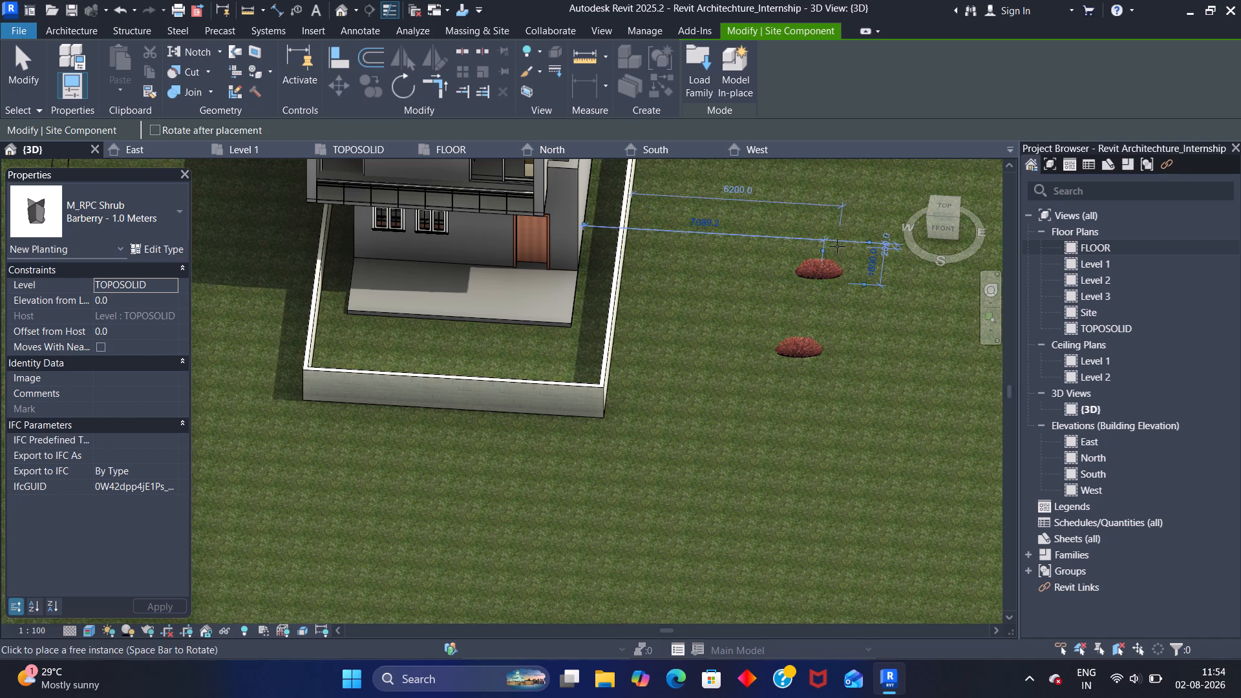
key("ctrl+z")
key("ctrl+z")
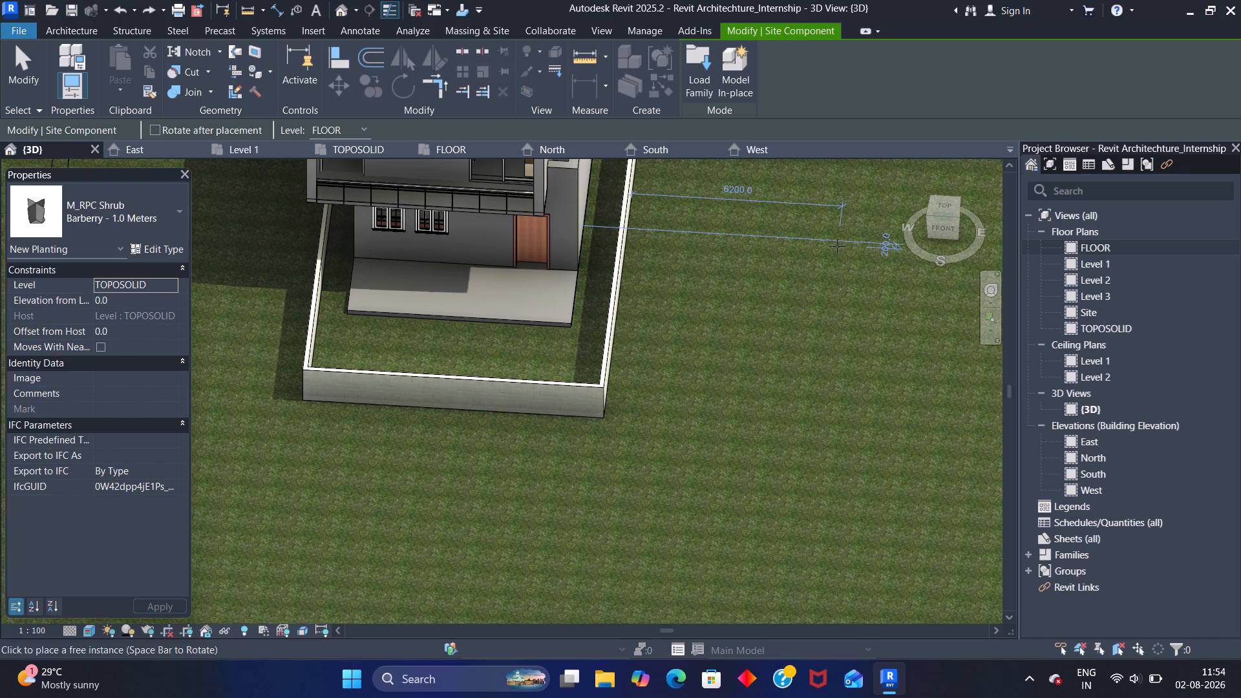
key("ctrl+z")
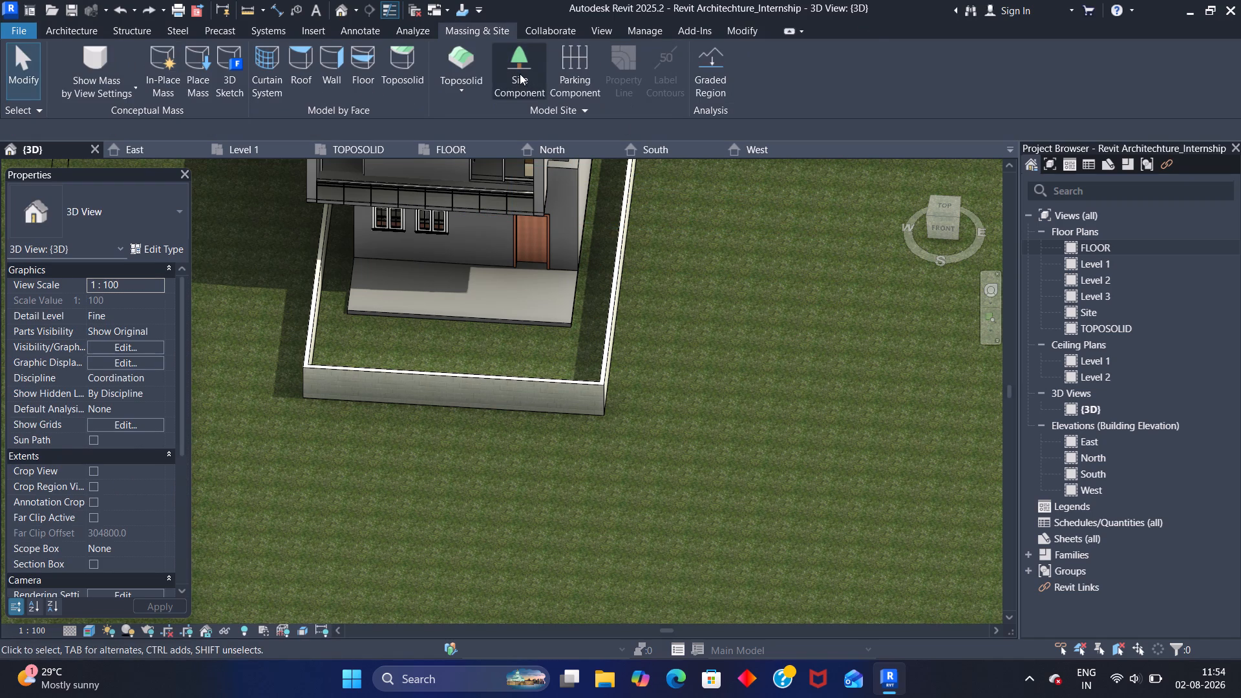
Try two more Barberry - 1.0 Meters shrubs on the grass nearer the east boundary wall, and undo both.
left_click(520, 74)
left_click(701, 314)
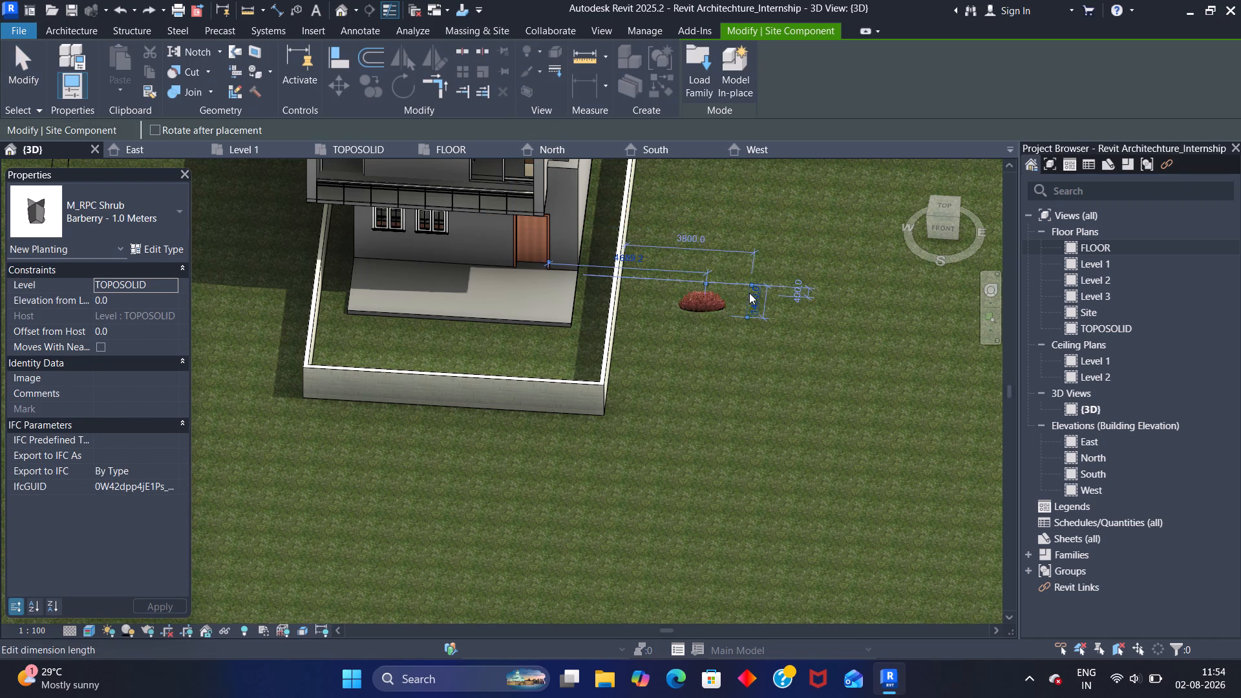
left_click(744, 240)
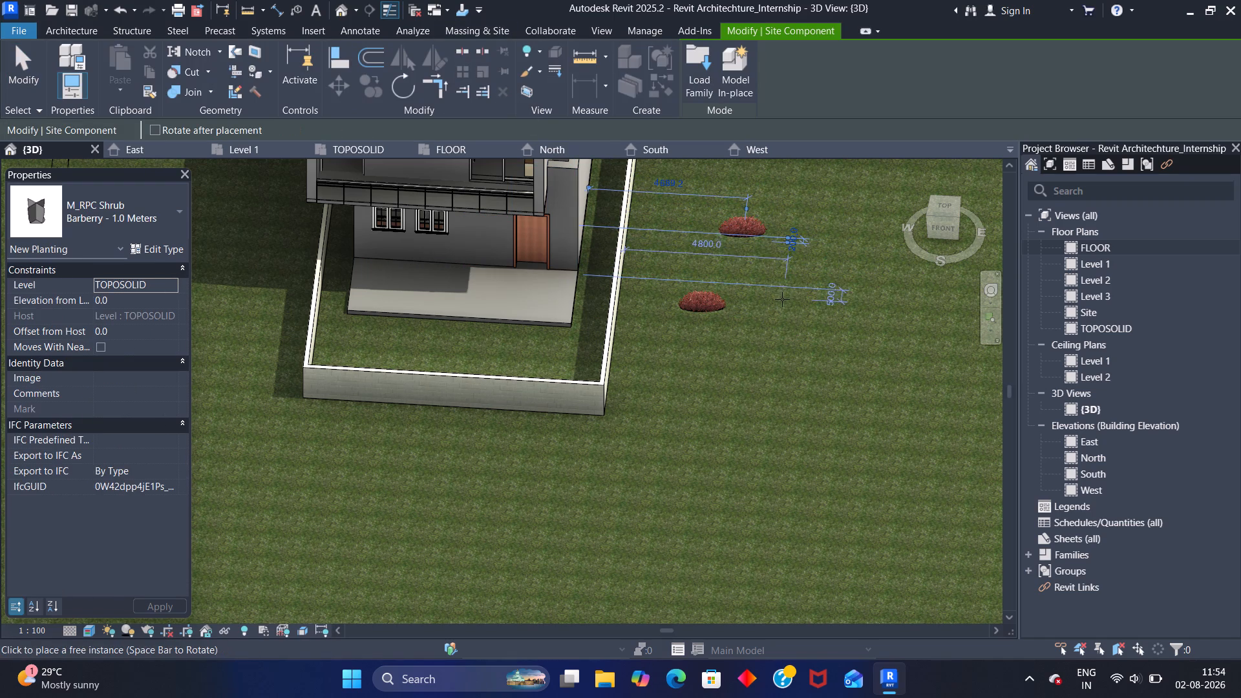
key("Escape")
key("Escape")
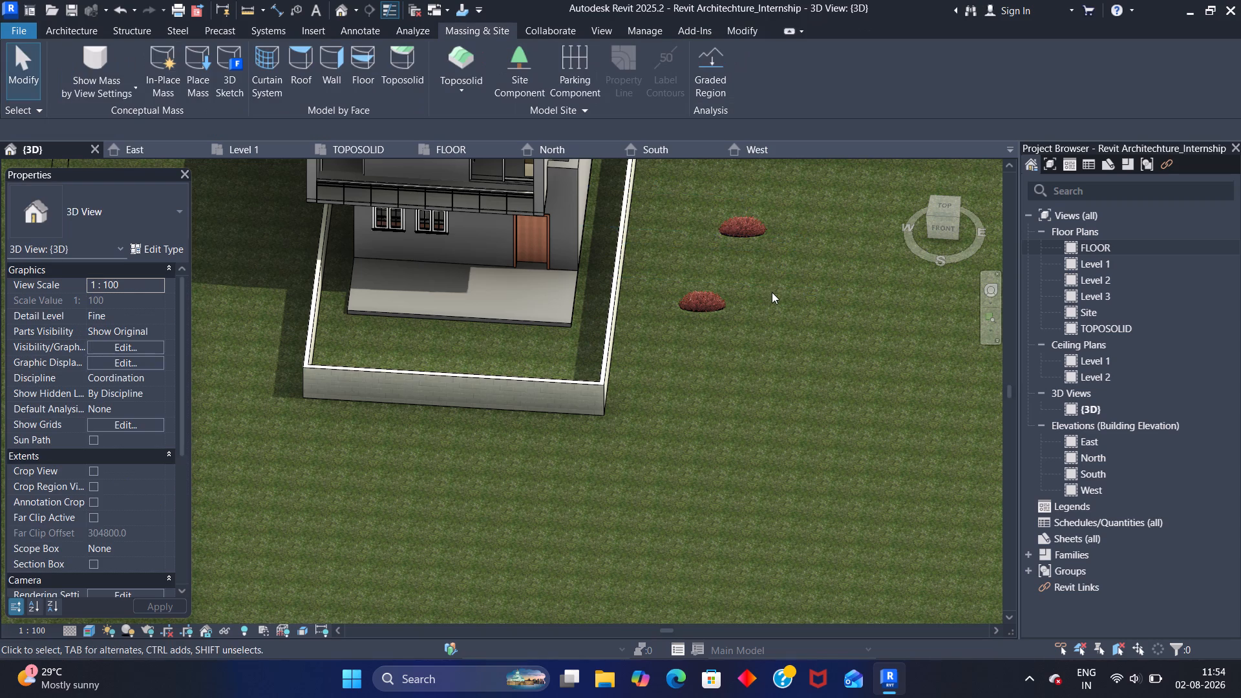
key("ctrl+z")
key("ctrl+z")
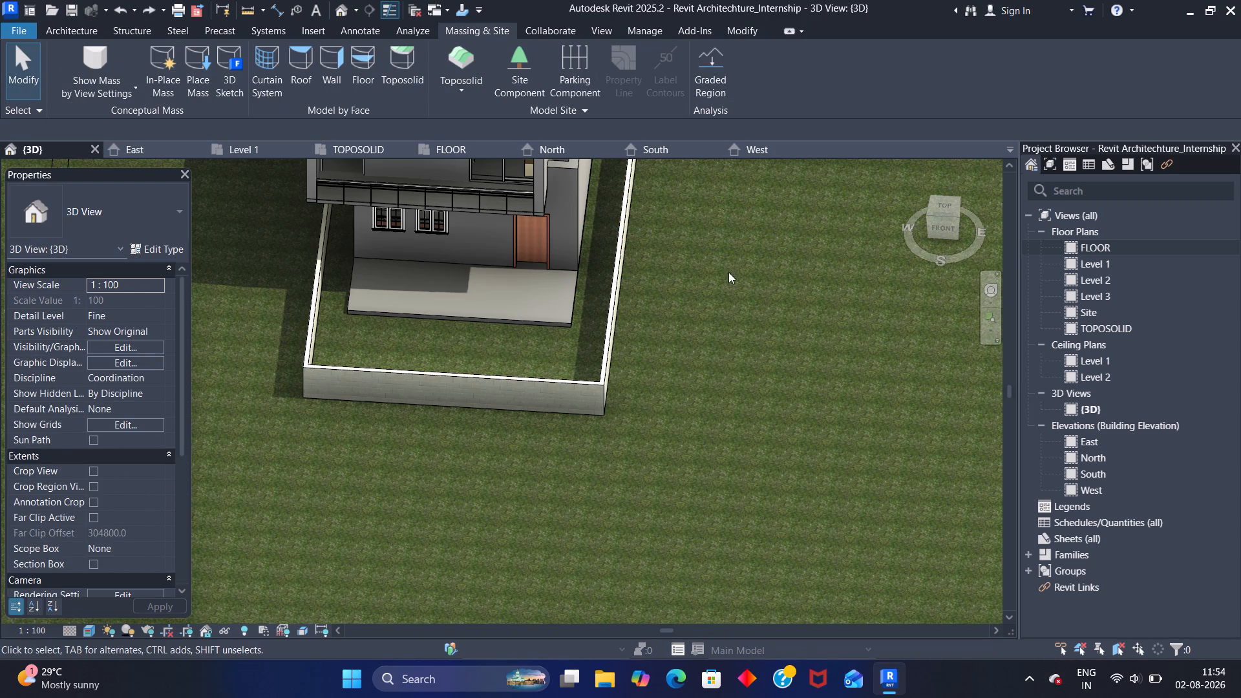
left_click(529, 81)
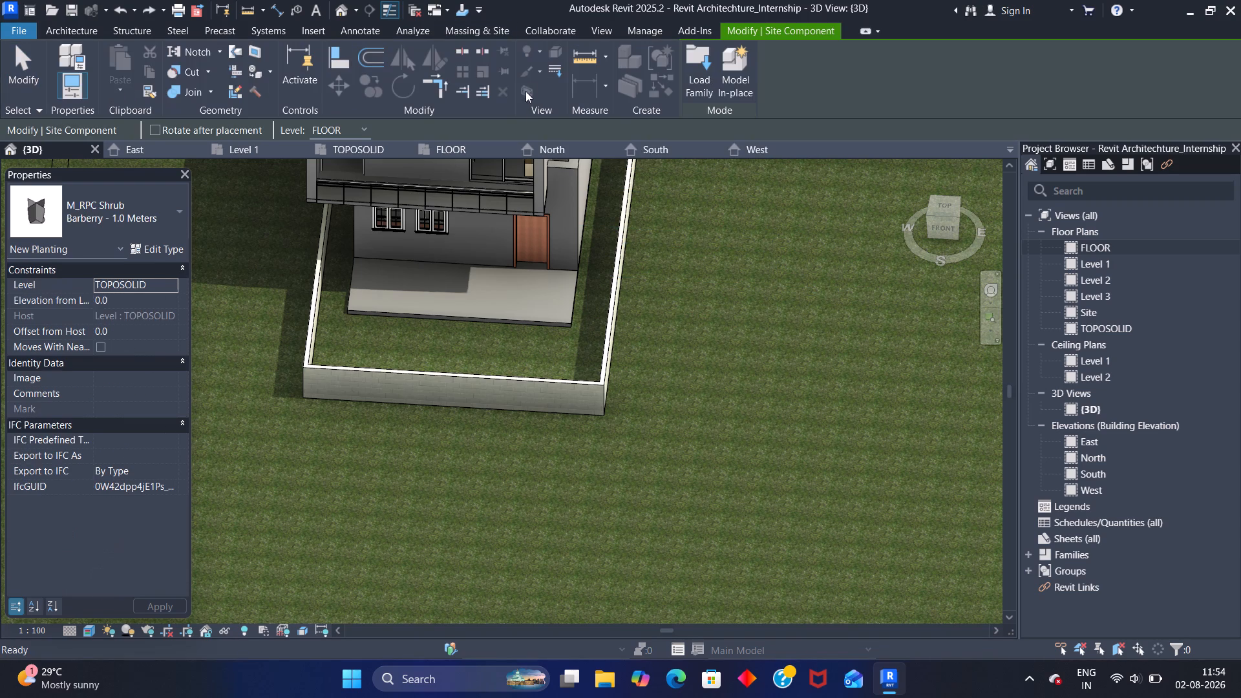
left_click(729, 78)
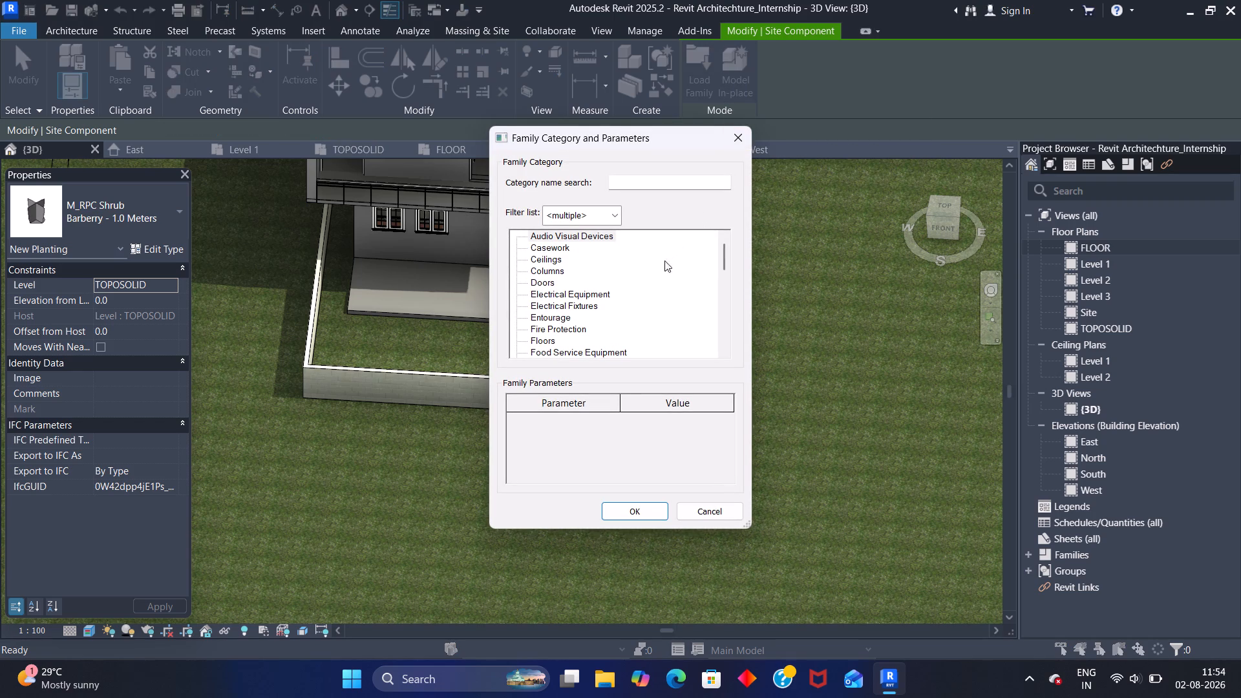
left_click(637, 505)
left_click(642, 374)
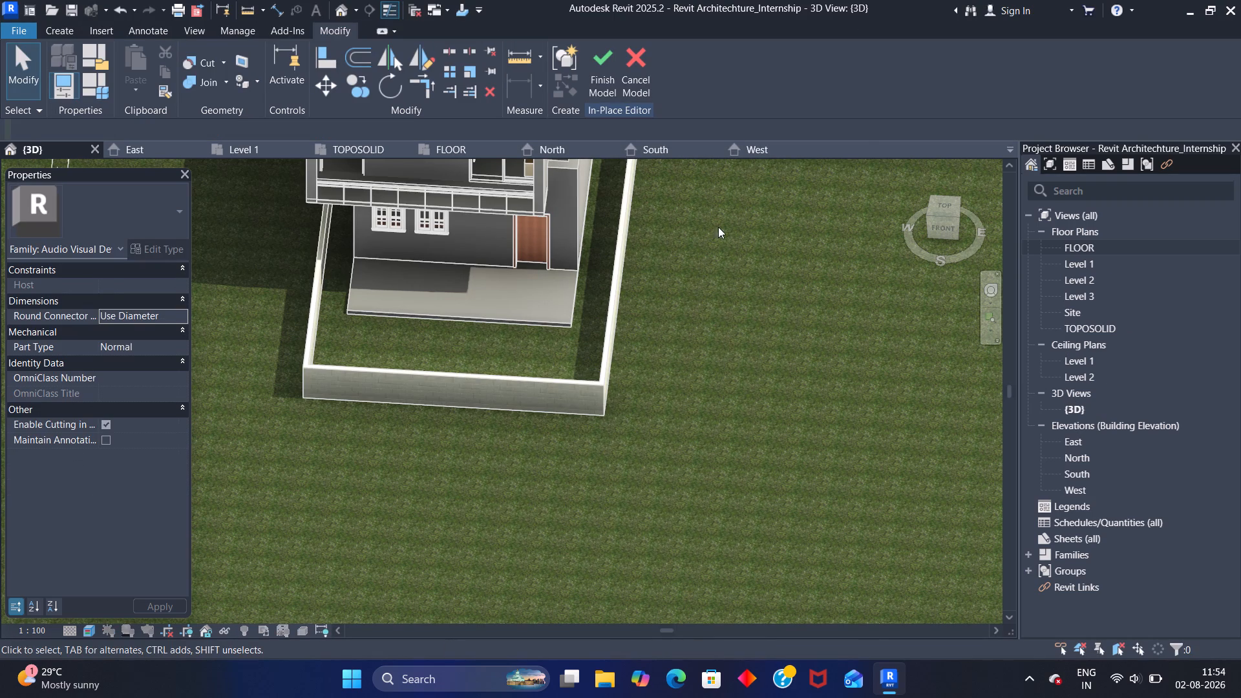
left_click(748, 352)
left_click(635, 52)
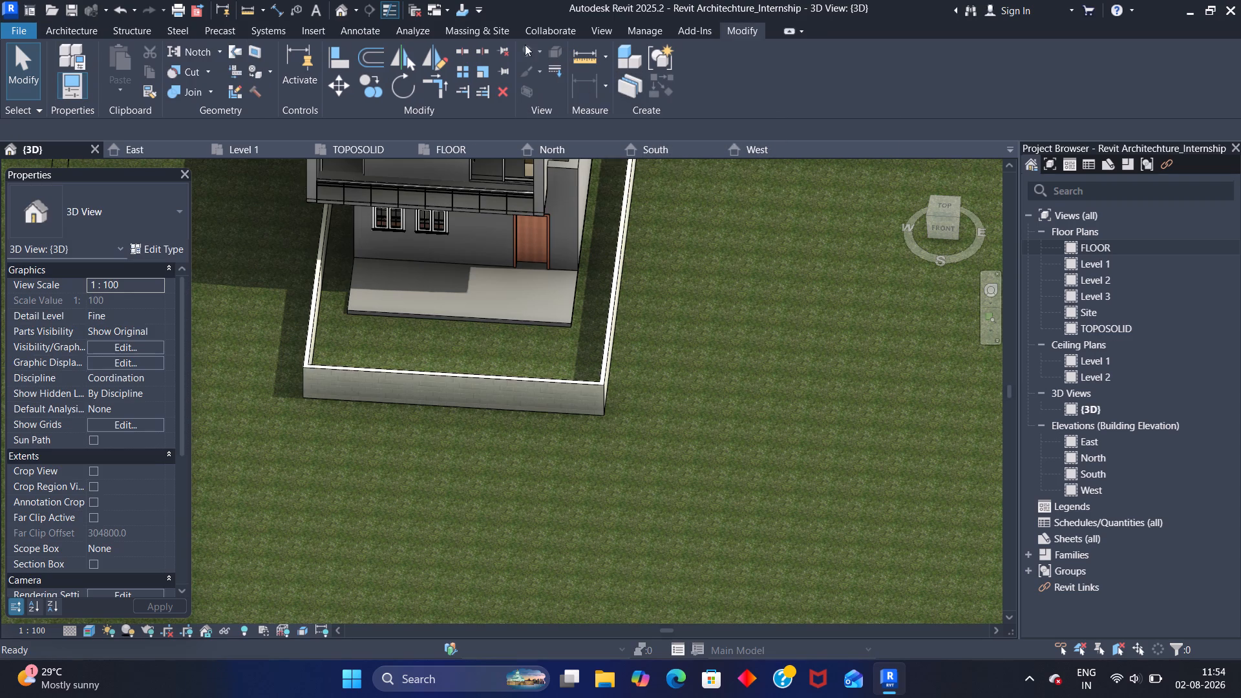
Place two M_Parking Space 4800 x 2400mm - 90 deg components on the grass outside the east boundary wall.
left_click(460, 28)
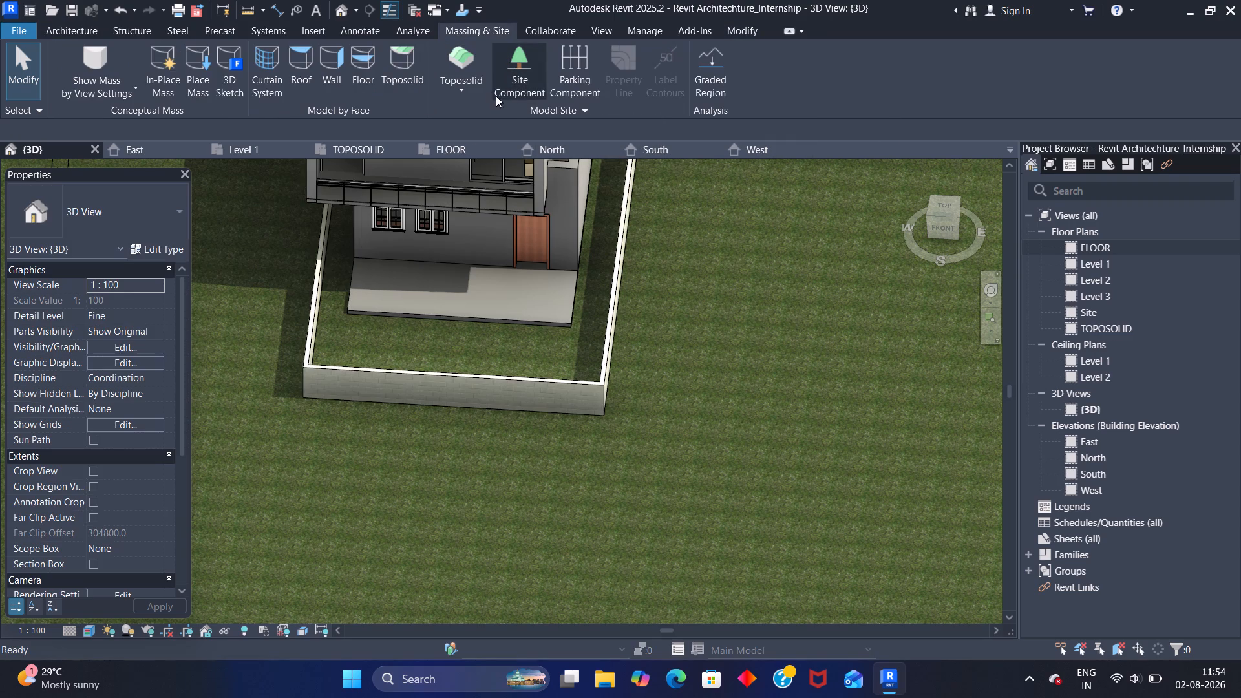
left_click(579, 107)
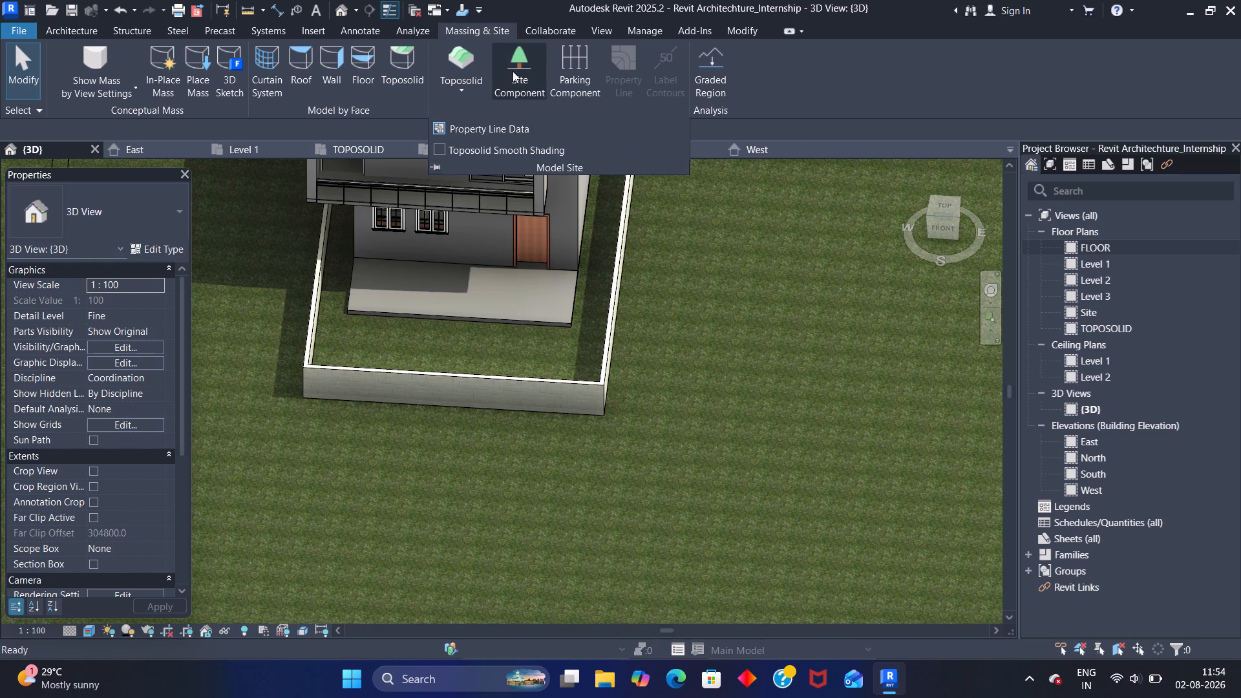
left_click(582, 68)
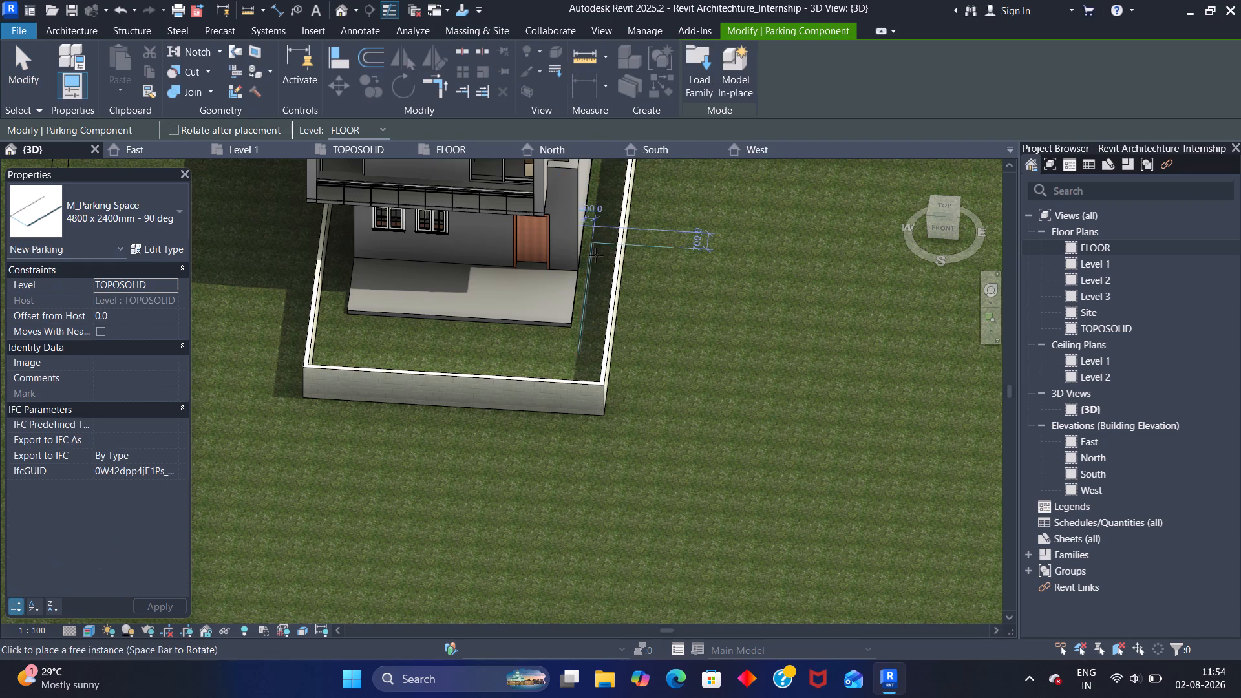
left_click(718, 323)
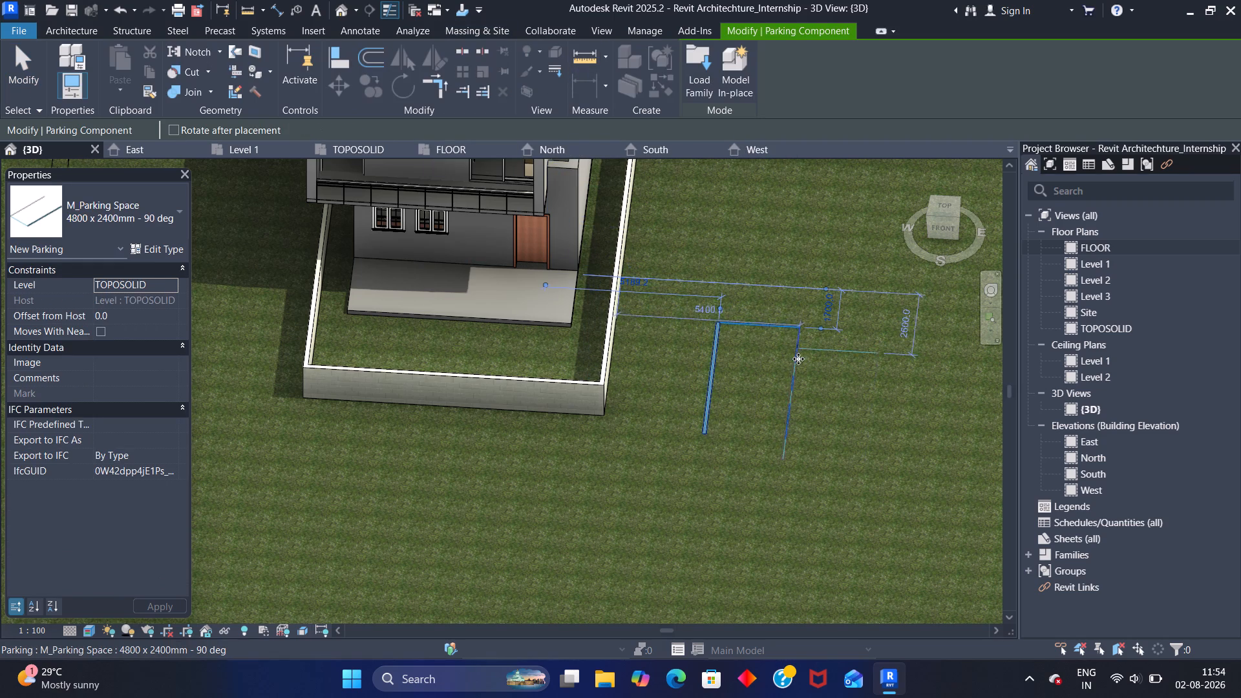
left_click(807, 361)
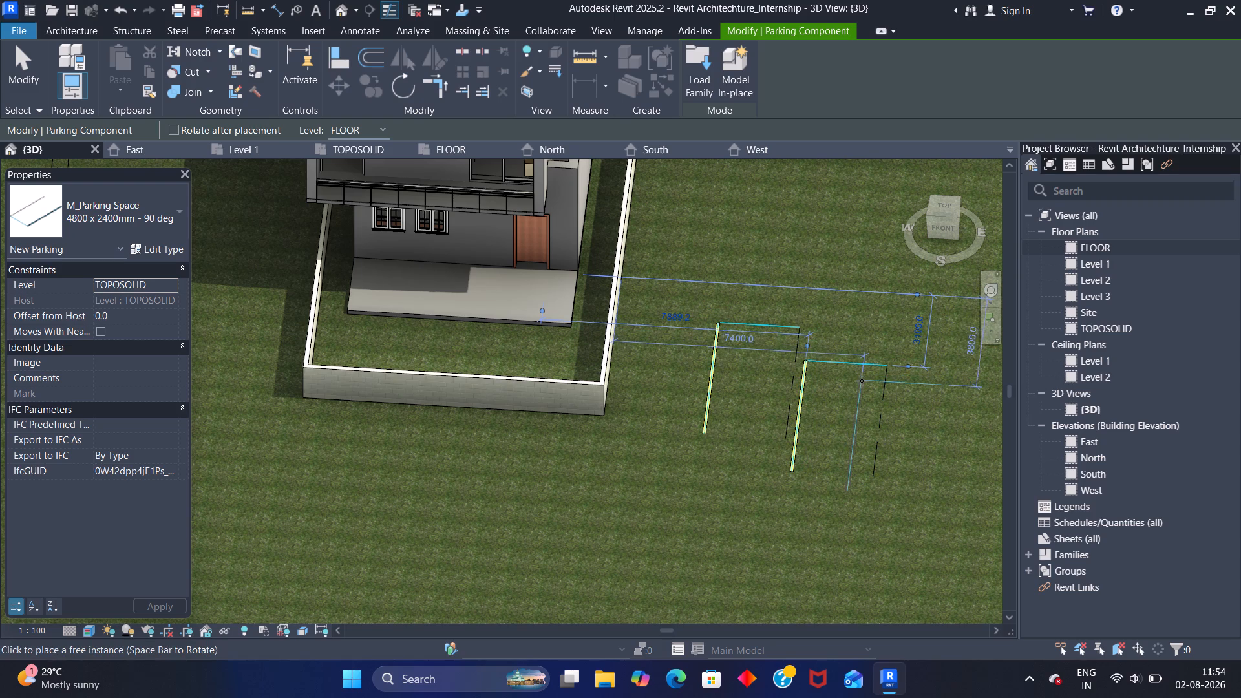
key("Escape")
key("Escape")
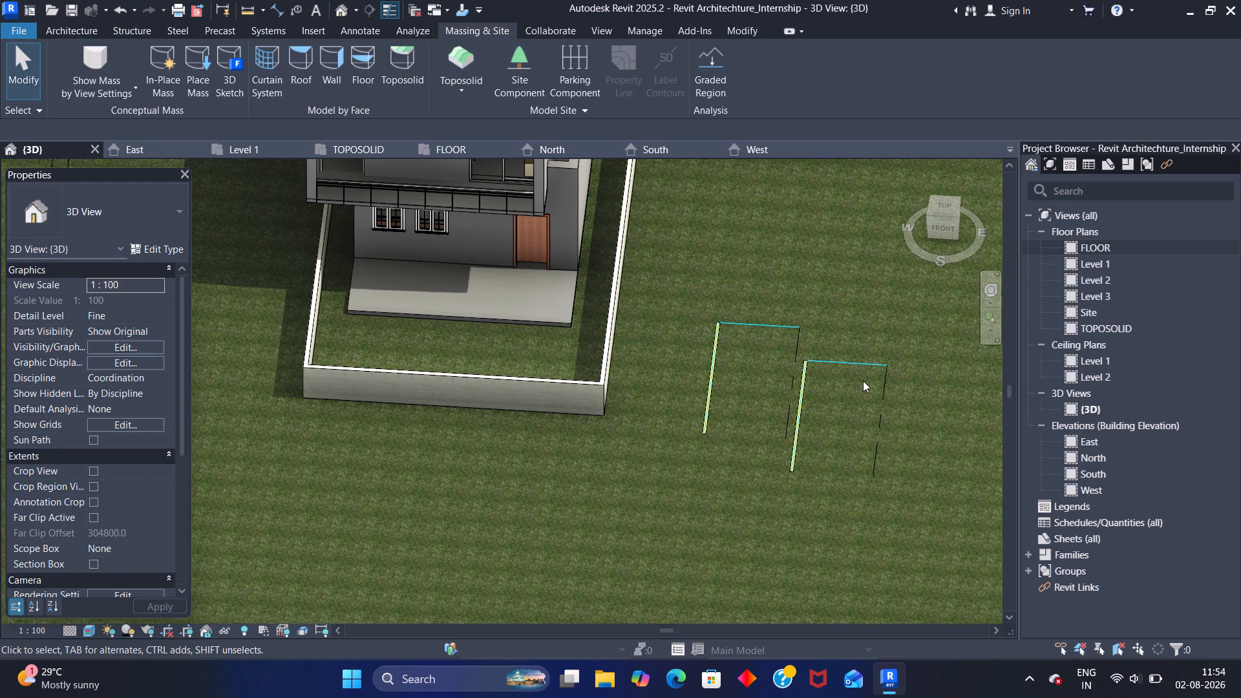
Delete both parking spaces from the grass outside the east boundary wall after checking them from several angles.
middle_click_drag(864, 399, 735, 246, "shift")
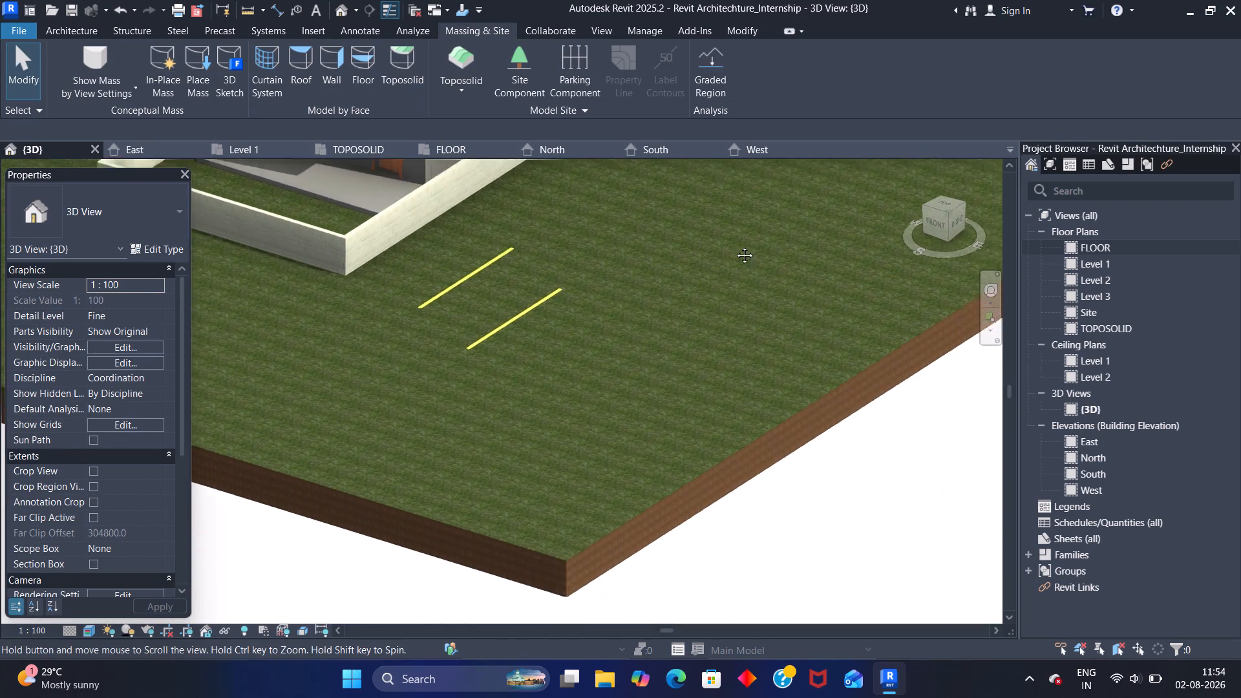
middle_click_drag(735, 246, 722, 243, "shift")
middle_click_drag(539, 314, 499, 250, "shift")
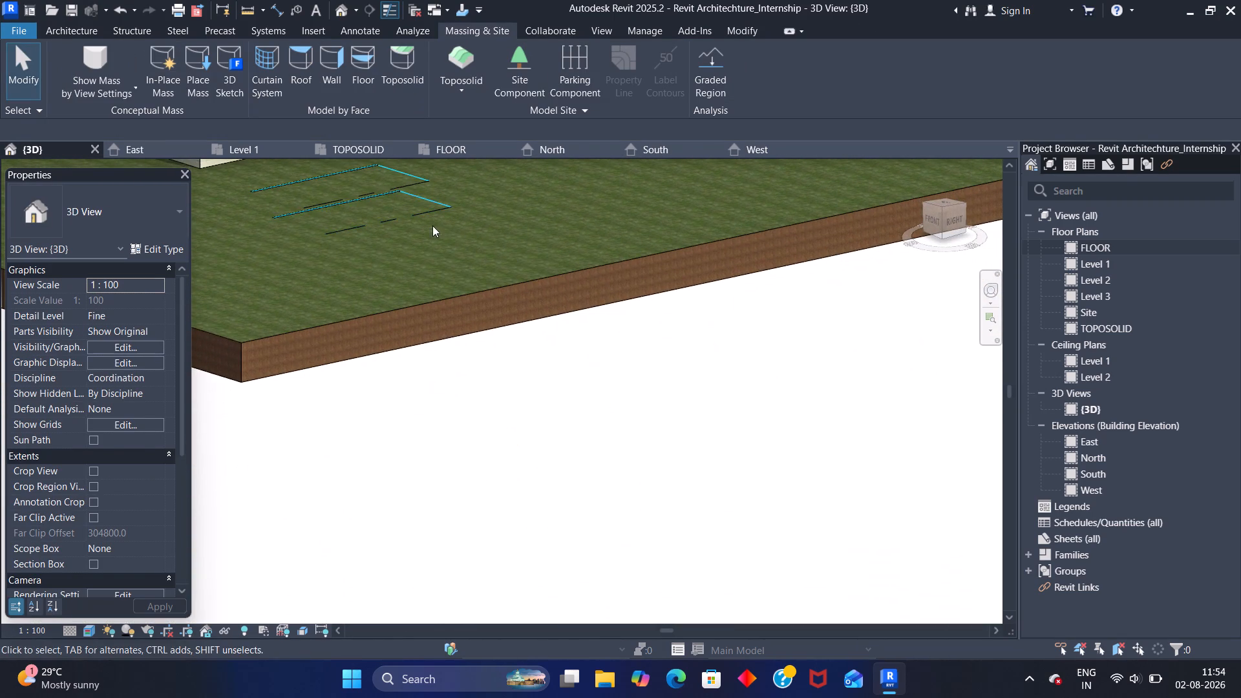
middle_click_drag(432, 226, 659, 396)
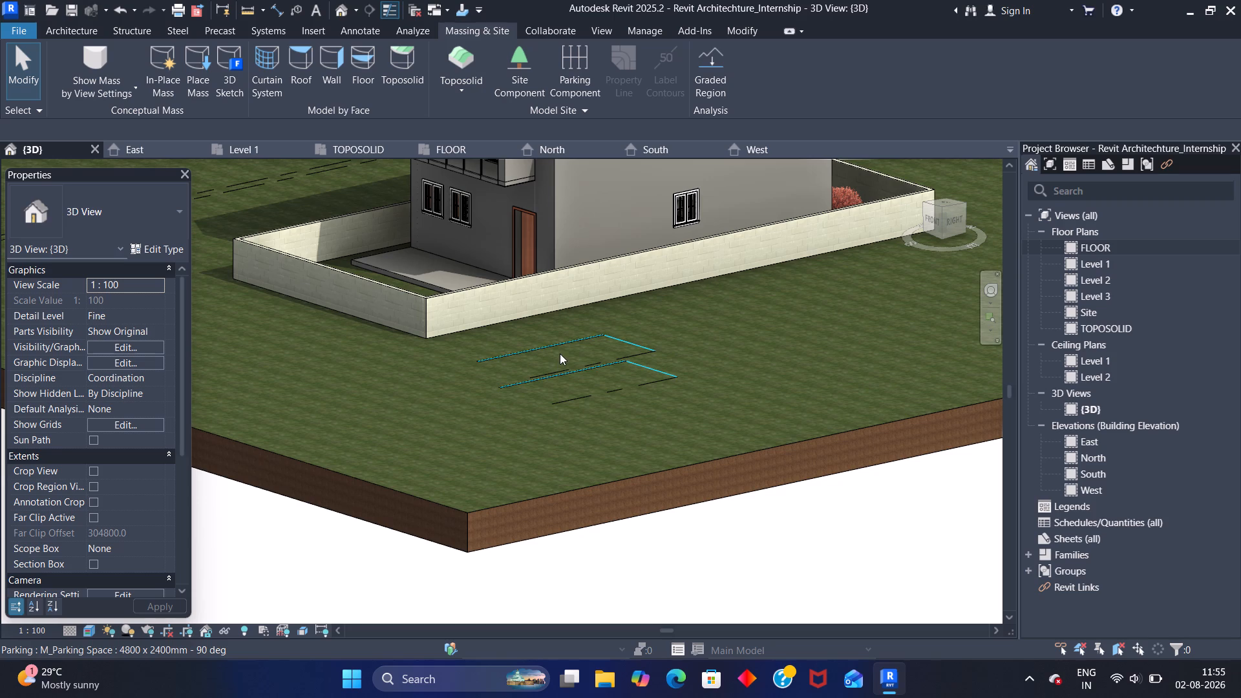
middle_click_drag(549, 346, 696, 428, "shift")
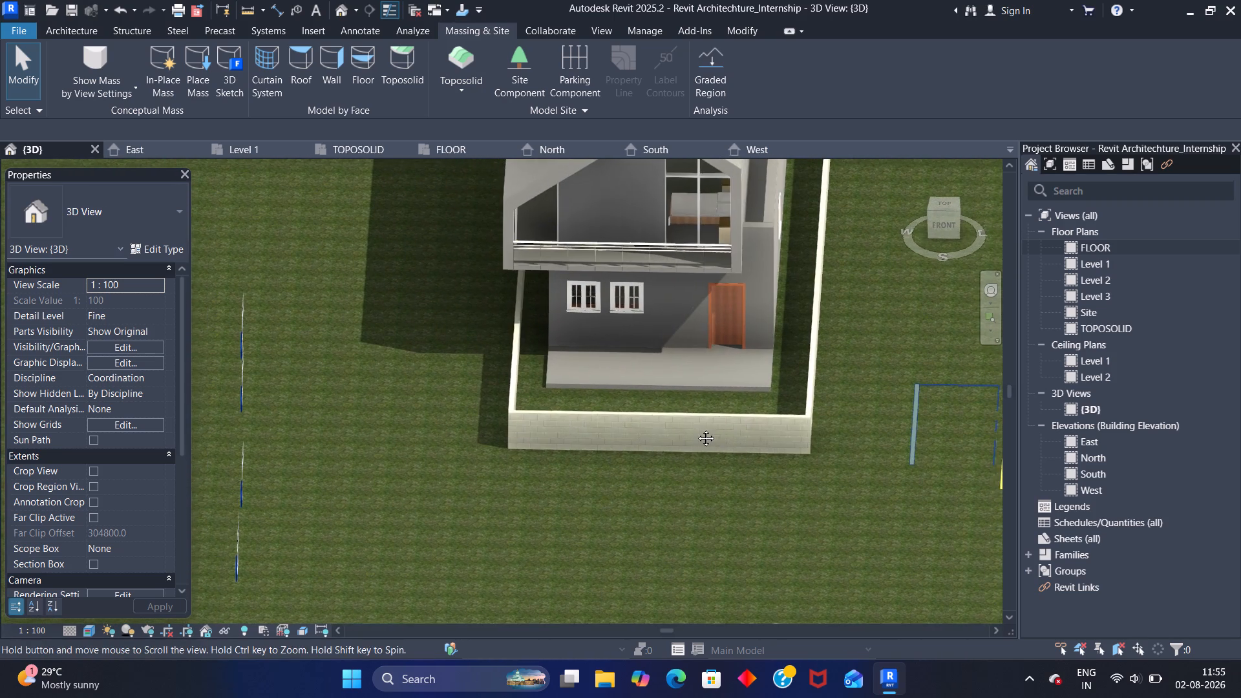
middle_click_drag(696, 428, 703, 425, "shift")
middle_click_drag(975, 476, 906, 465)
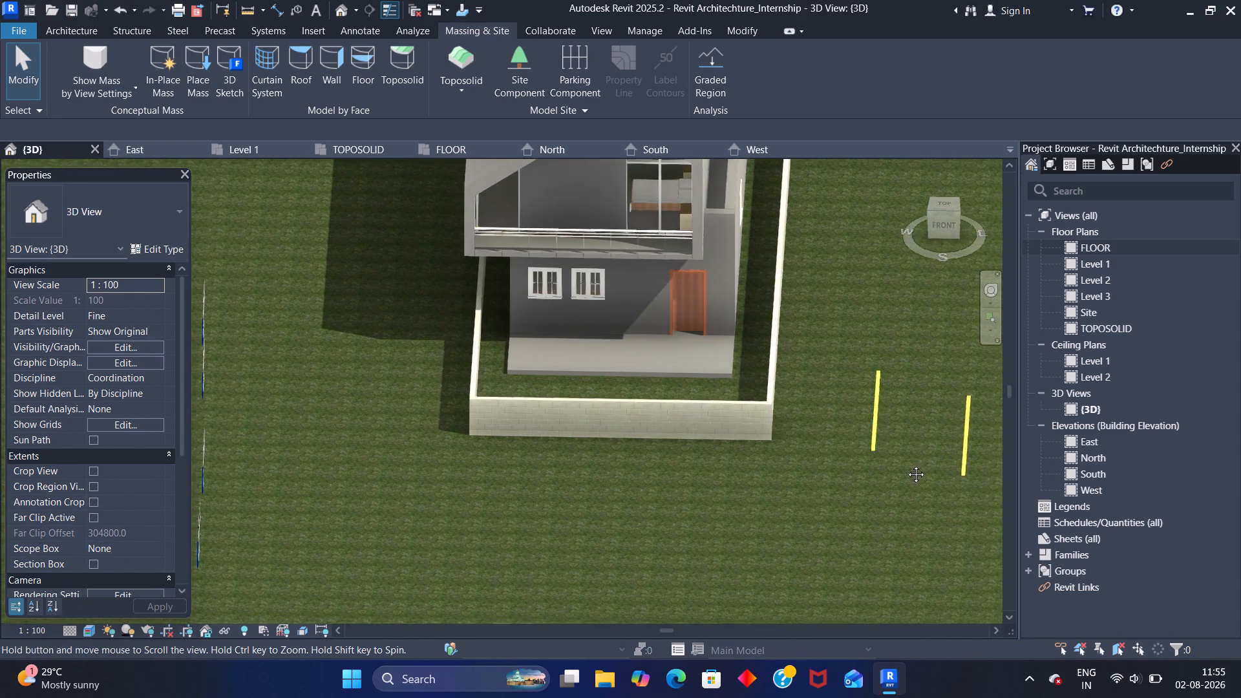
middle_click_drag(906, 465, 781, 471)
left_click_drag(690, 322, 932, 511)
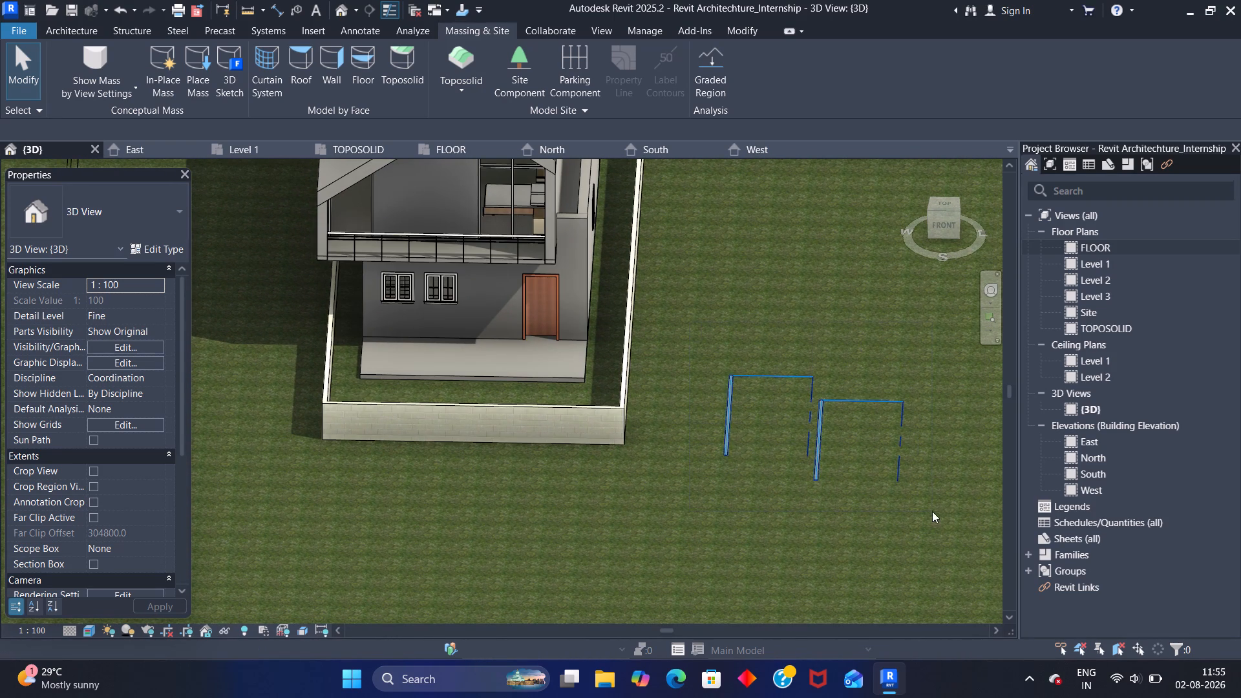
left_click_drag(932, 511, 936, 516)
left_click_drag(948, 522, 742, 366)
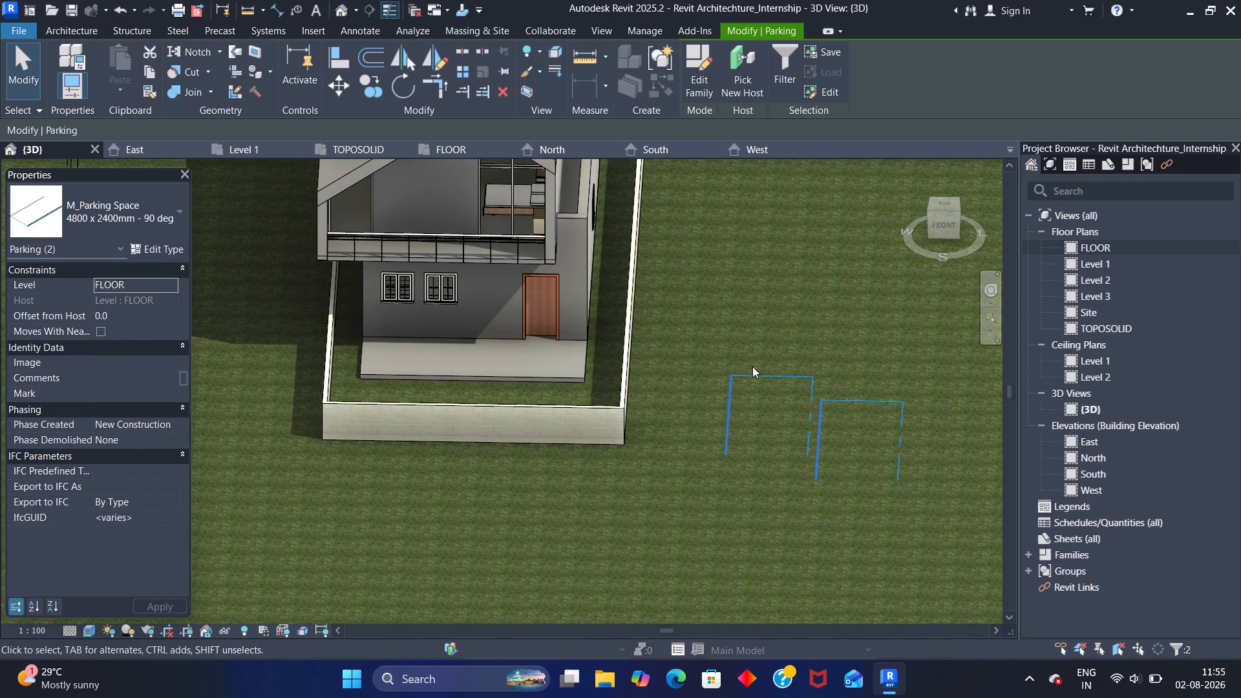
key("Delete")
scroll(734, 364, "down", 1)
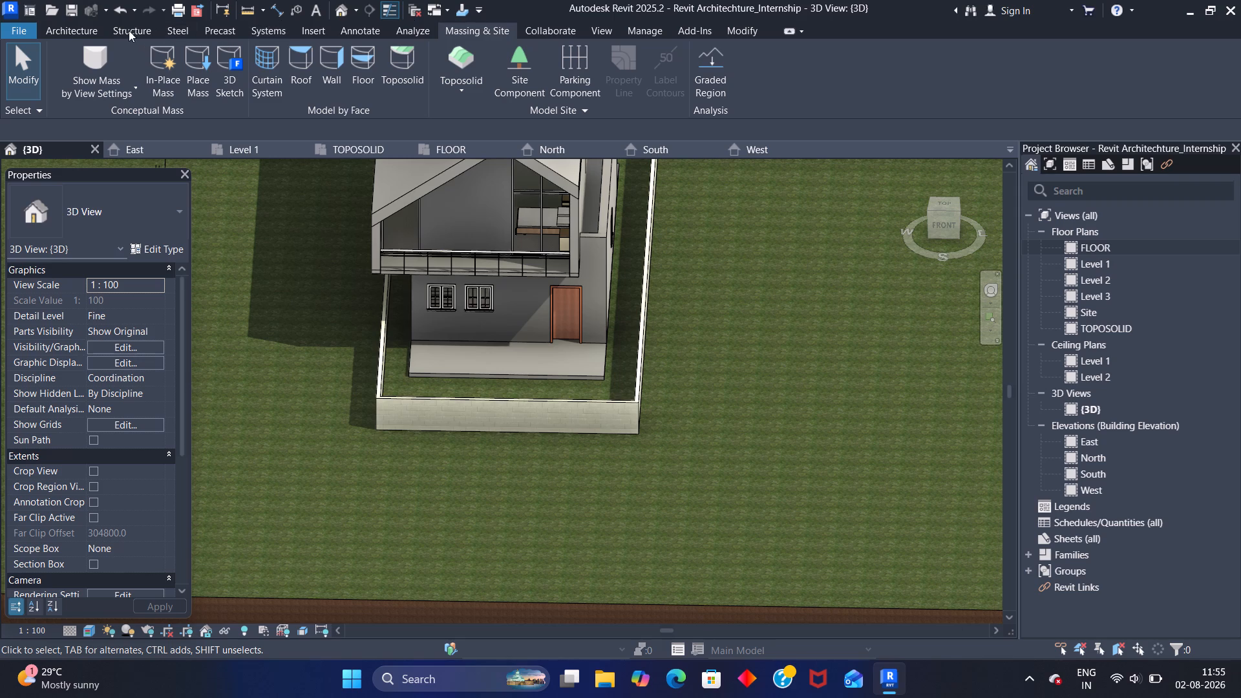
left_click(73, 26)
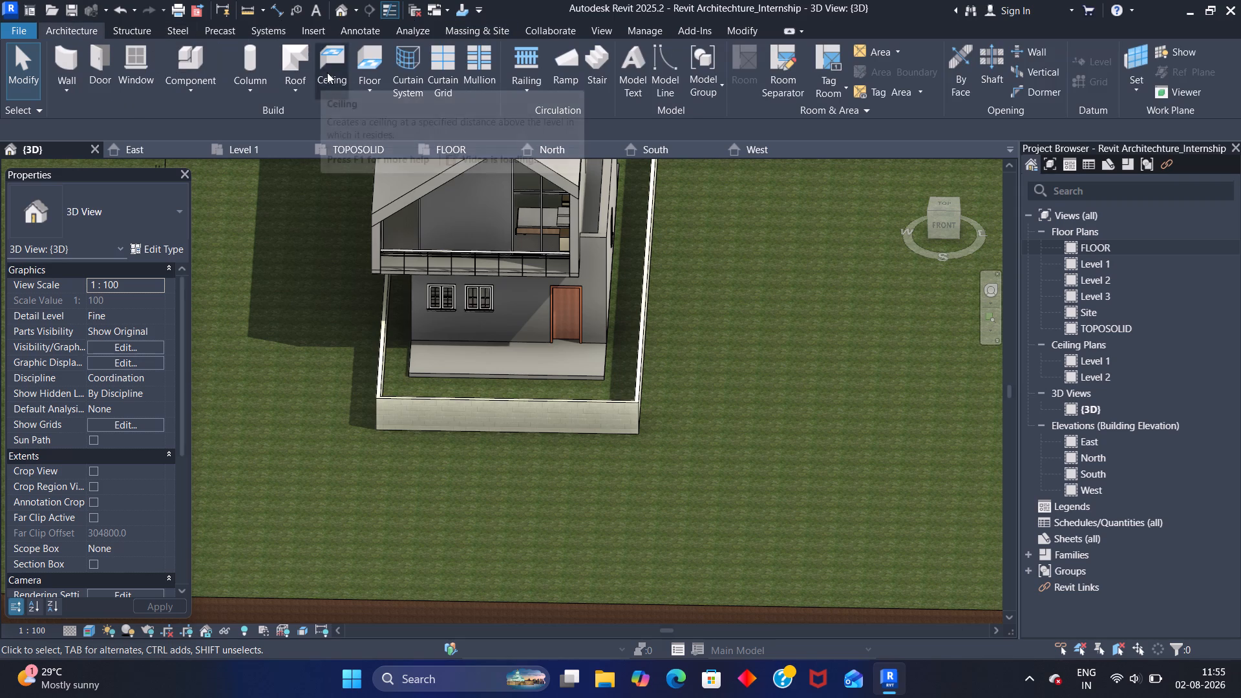
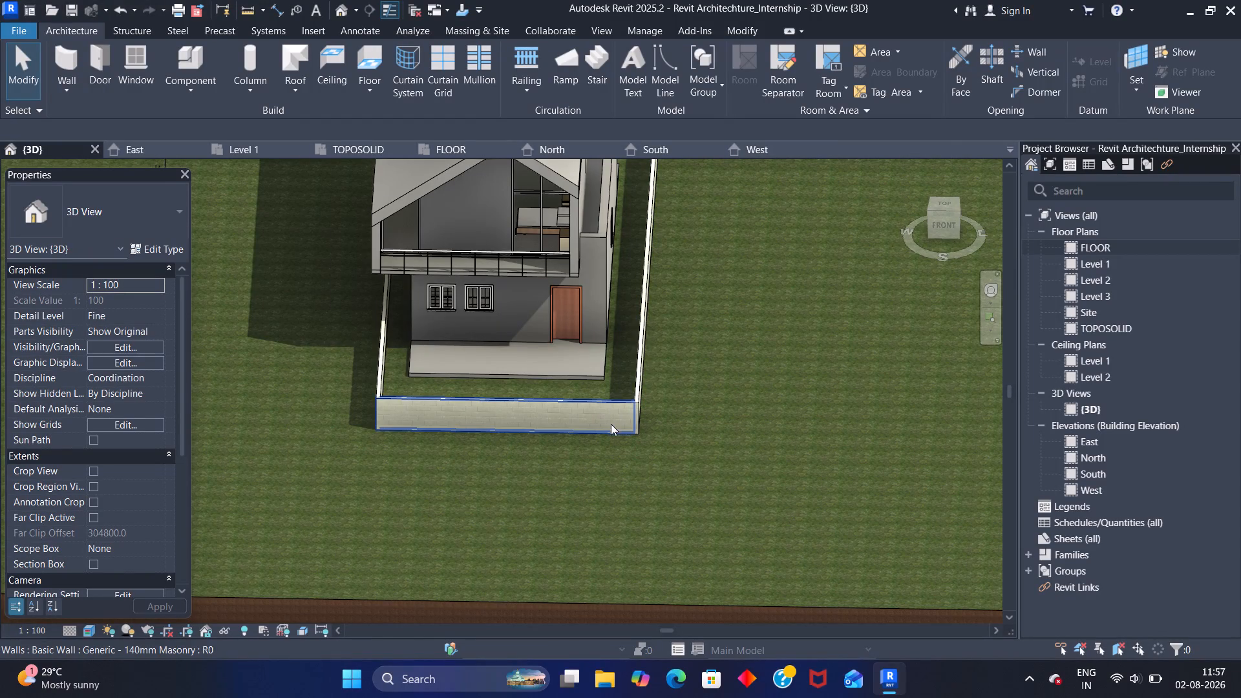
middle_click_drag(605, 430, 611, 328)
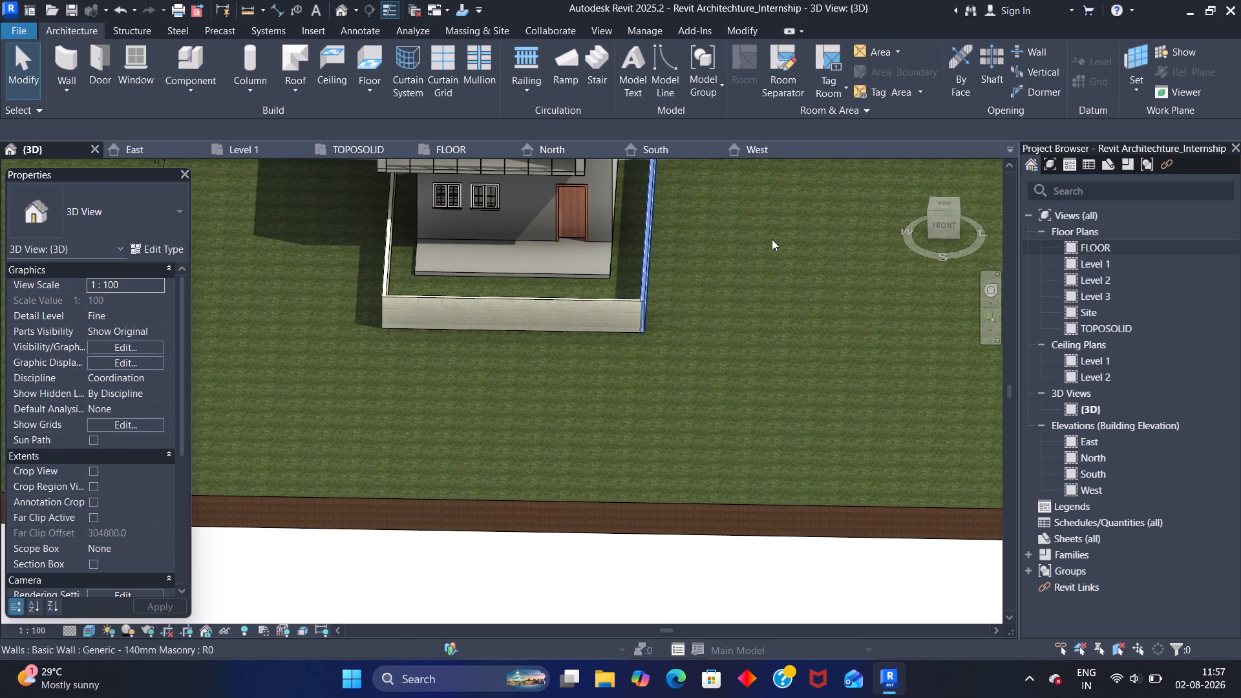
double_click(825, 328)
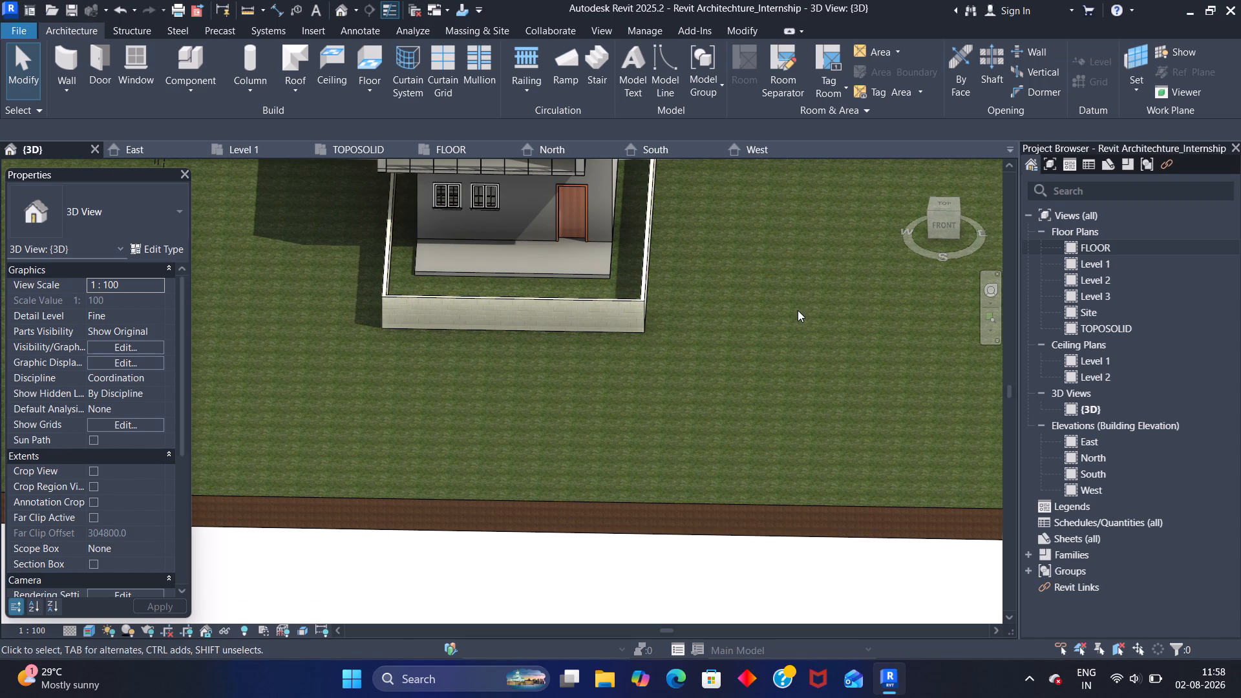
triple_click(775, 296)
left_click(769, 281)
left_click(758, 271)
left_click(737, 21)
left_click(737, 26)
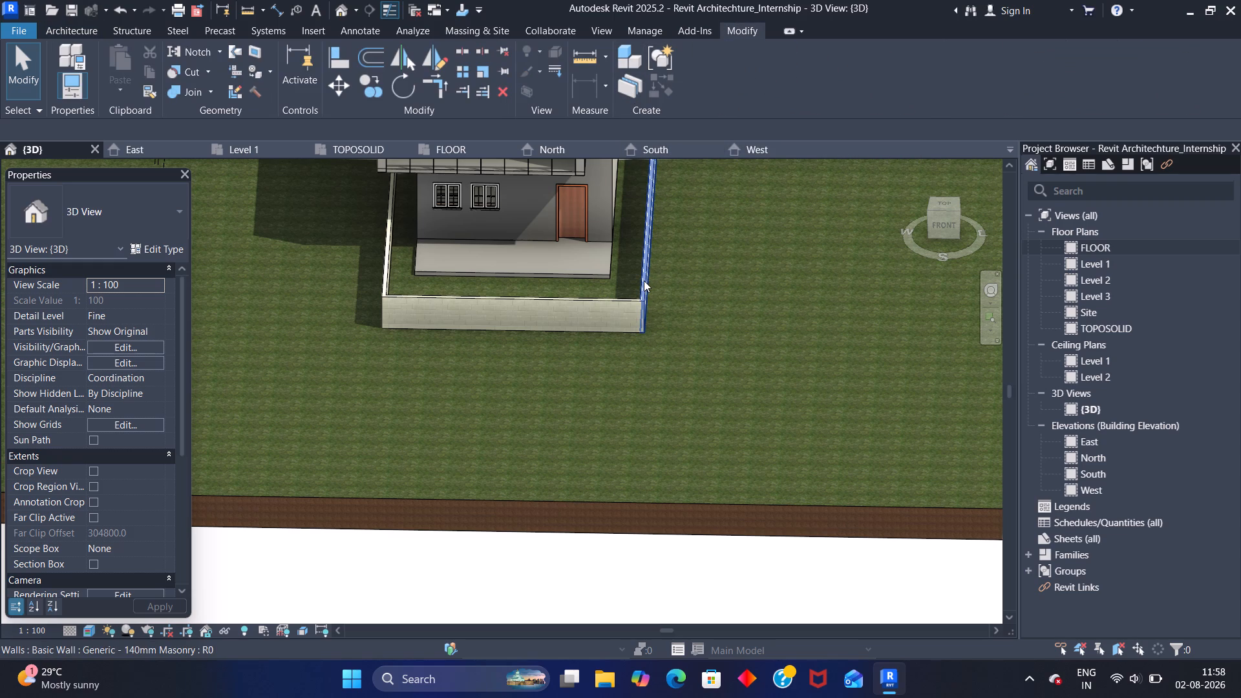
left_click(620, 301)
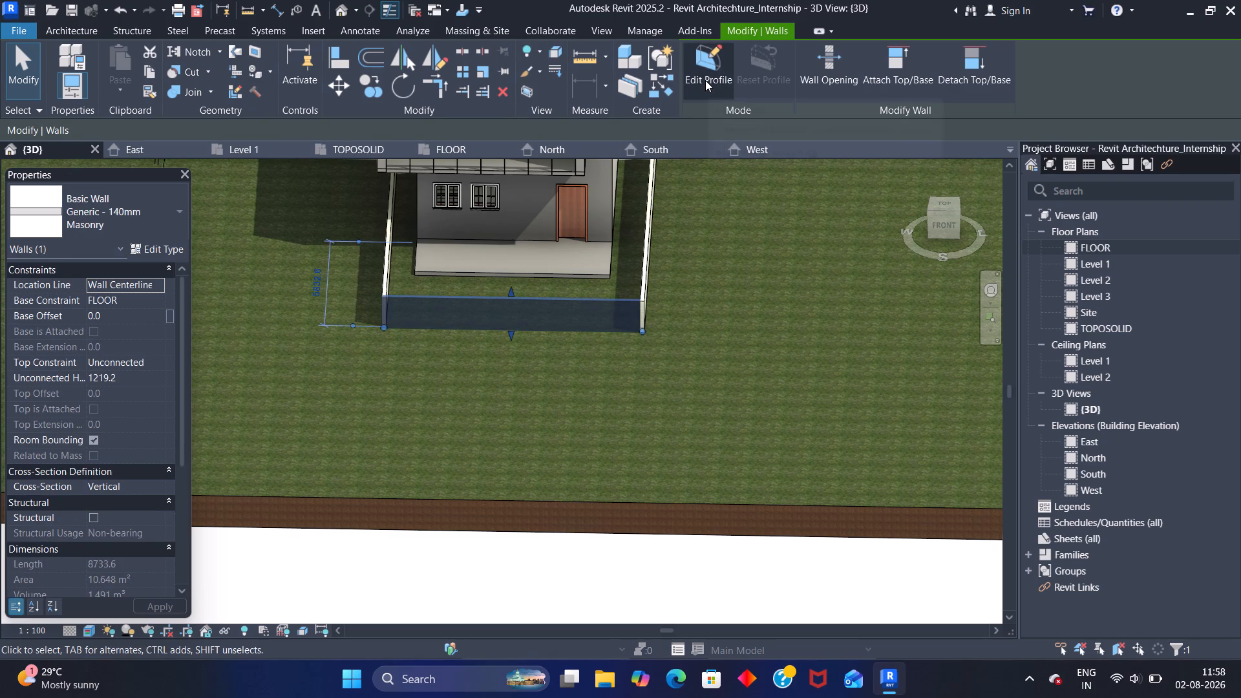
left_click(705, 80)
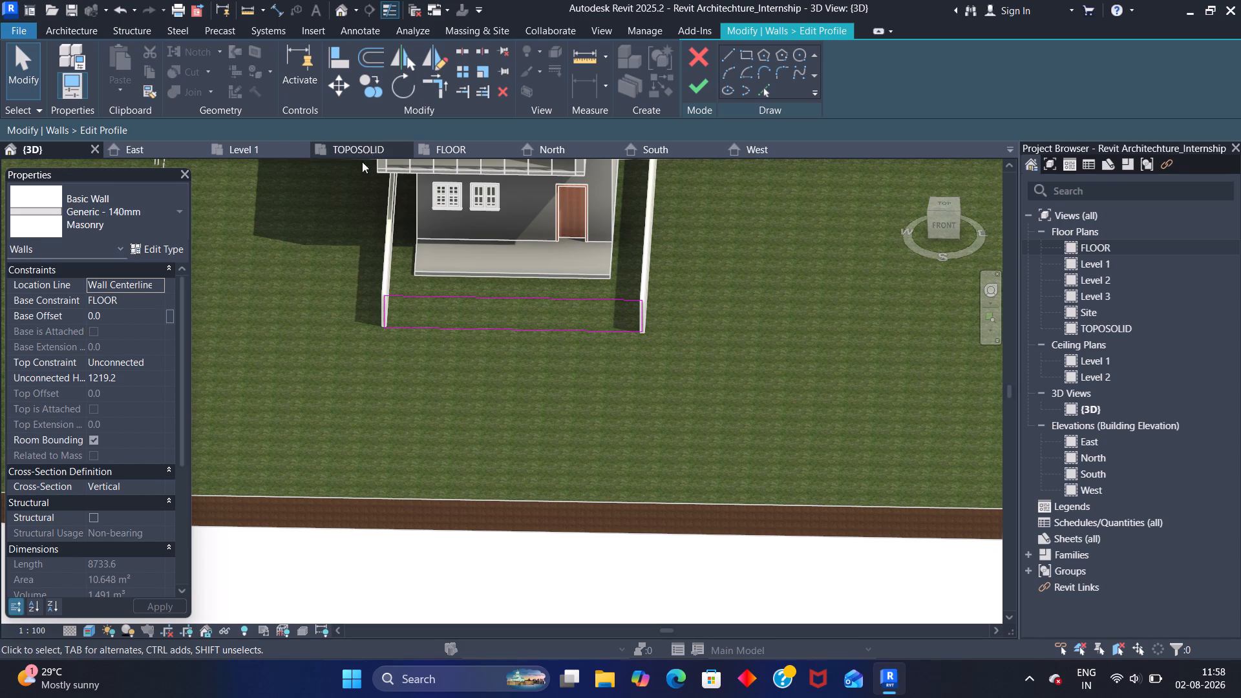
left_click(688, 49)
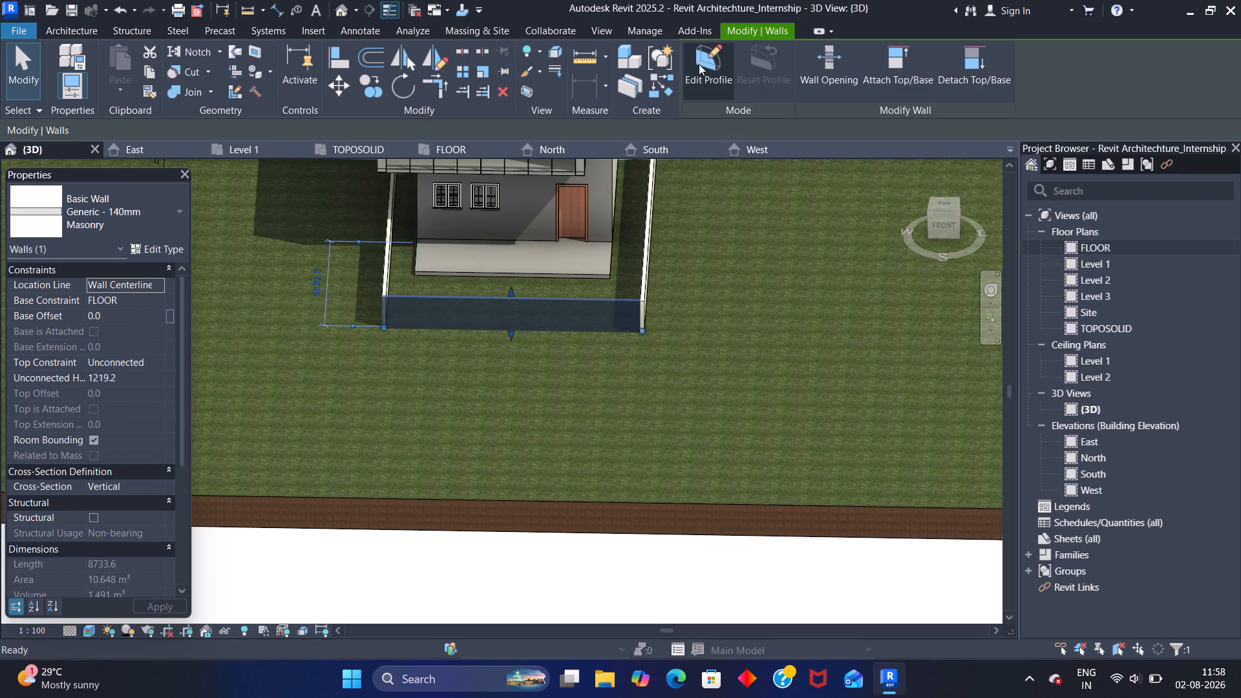
Cut a full-height rectangular Wall Opening about 2696 mm wide in the front boundary wall, about 517 mm from the east boundary wall, in the FLOOR plan.
left_click(825, 67)
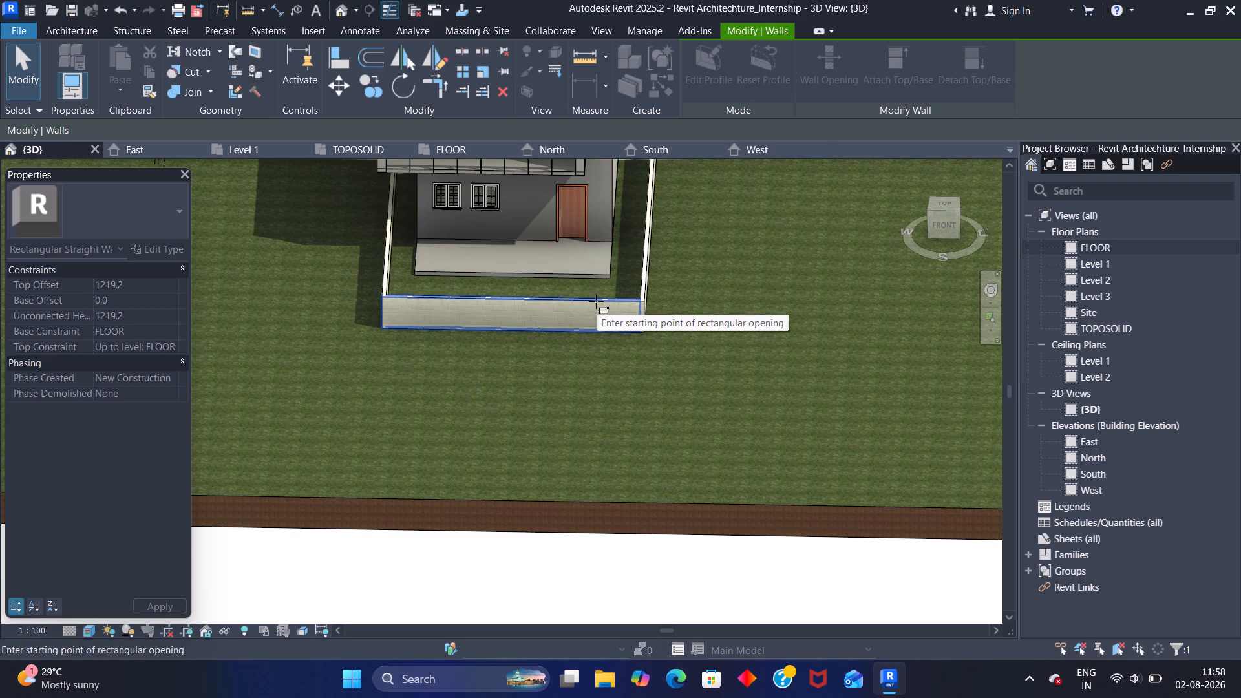
scroll(576, 309, "up", 7)
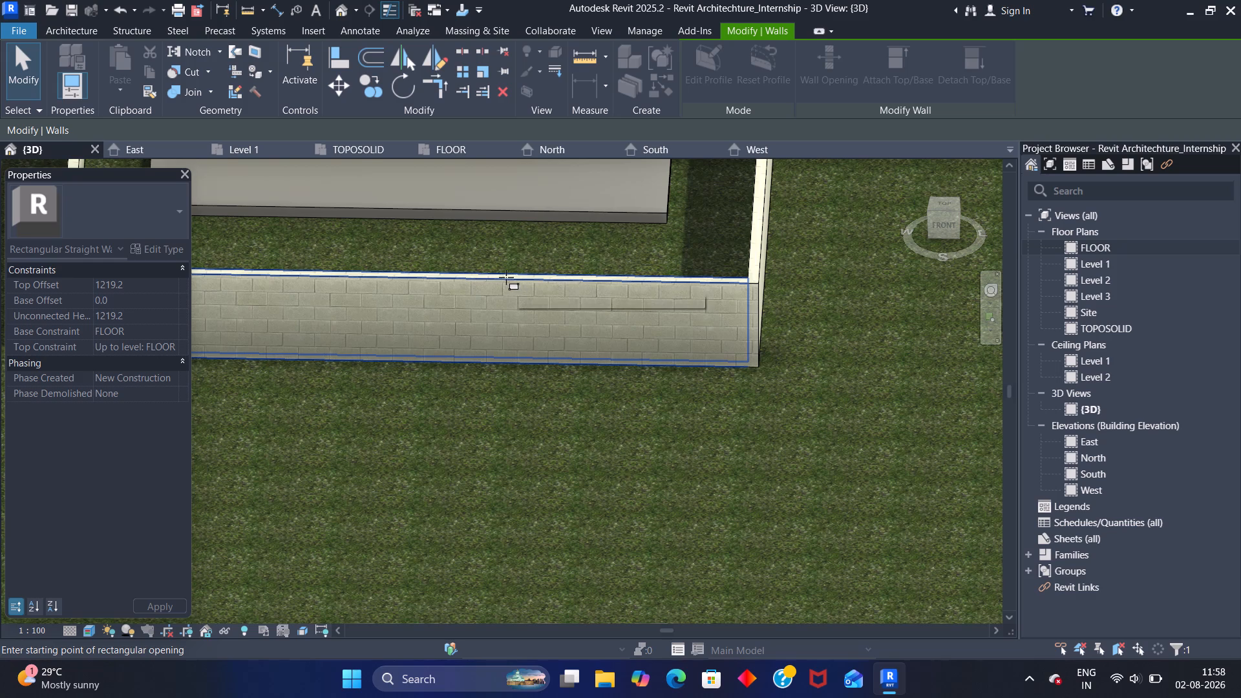
scroll(489, 277, "down", 4)
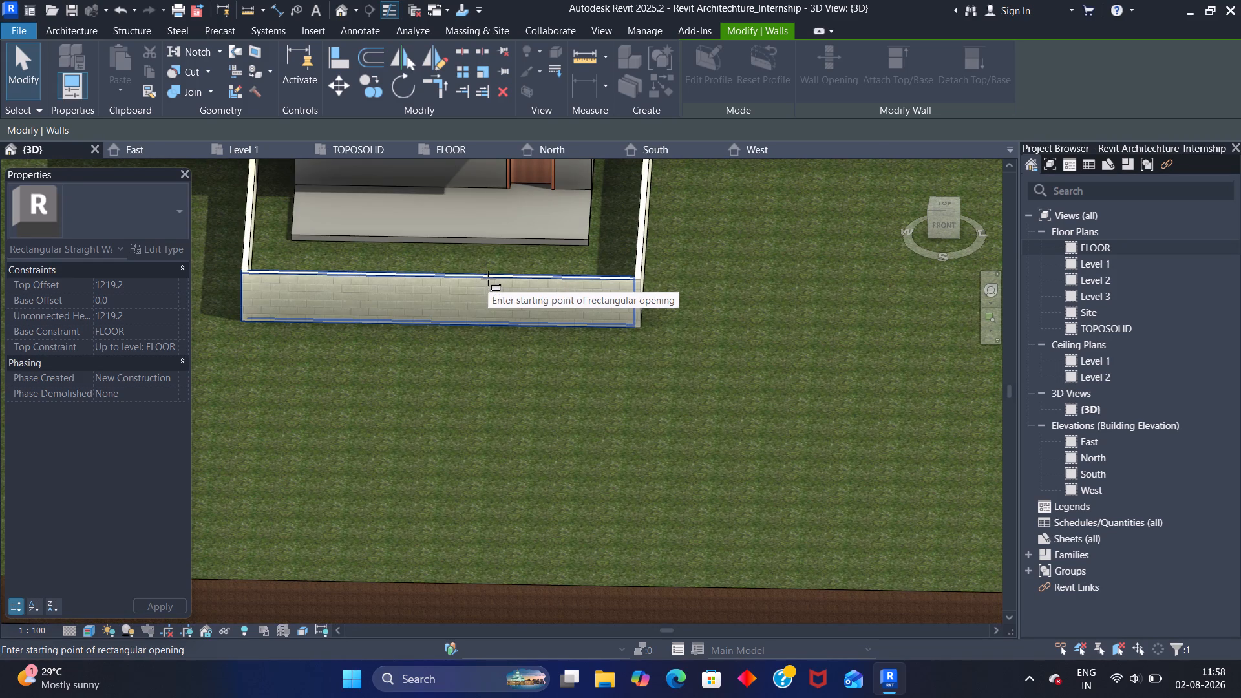
left_click(457, 152)
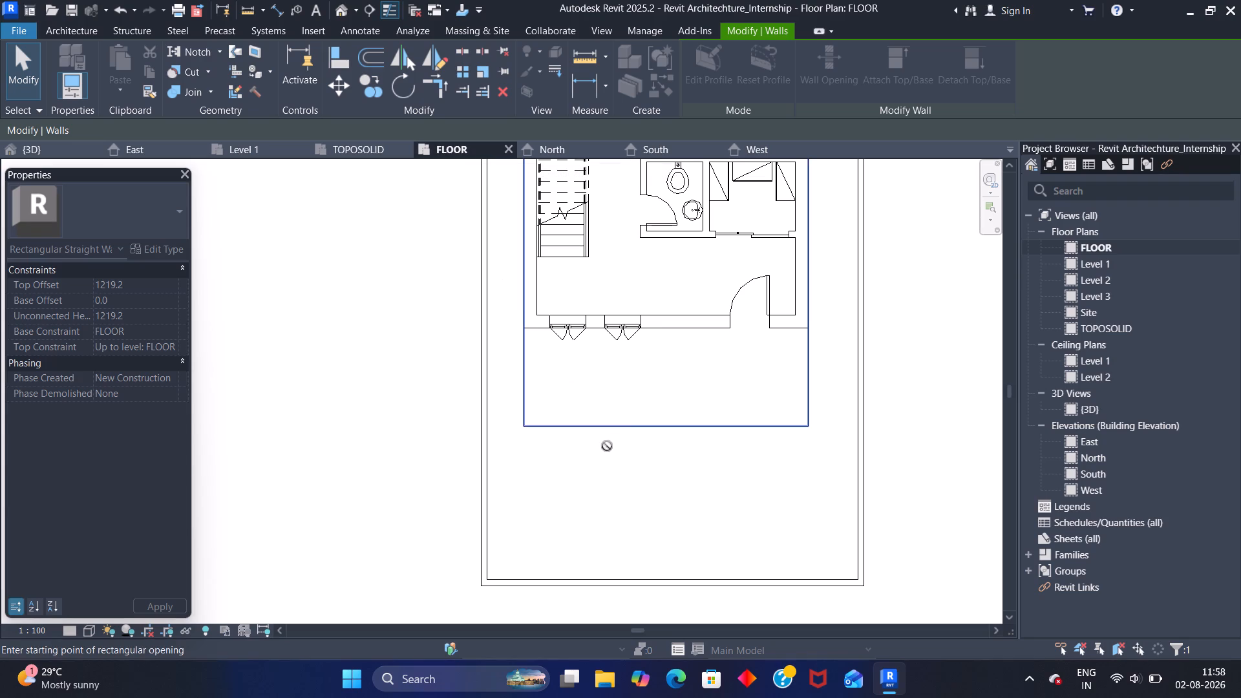
middle_click_drag(665, 540, 541, 351)
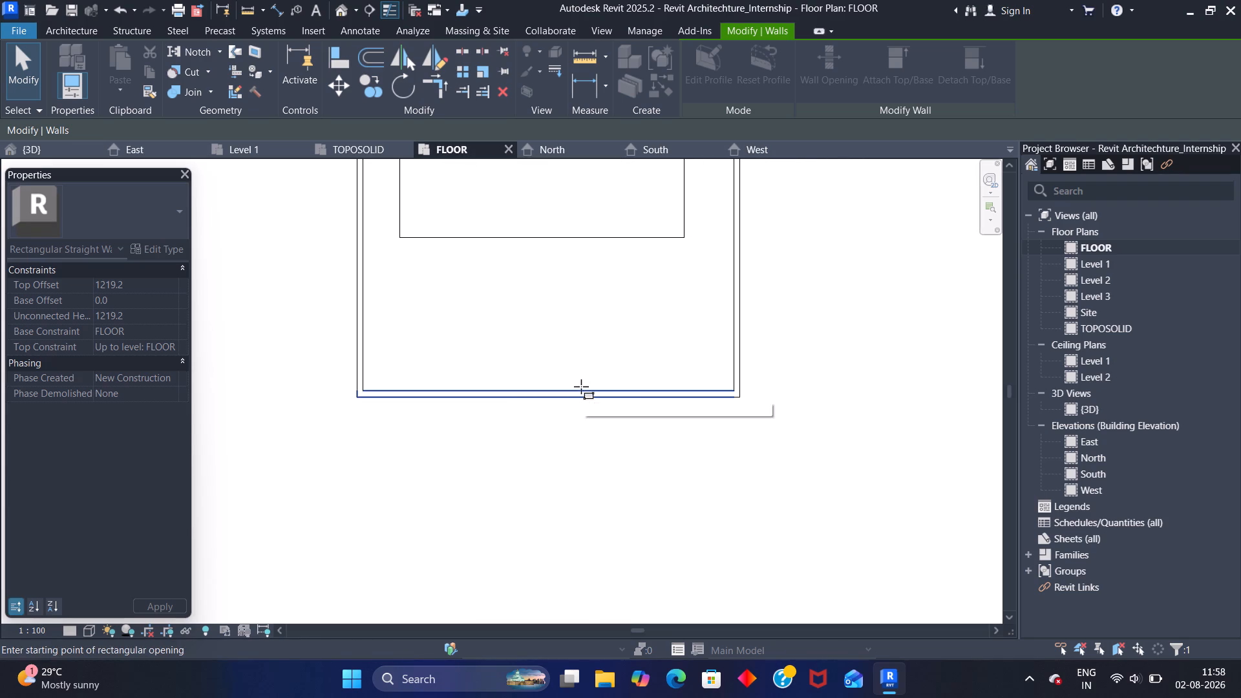
left_click(595, 390)
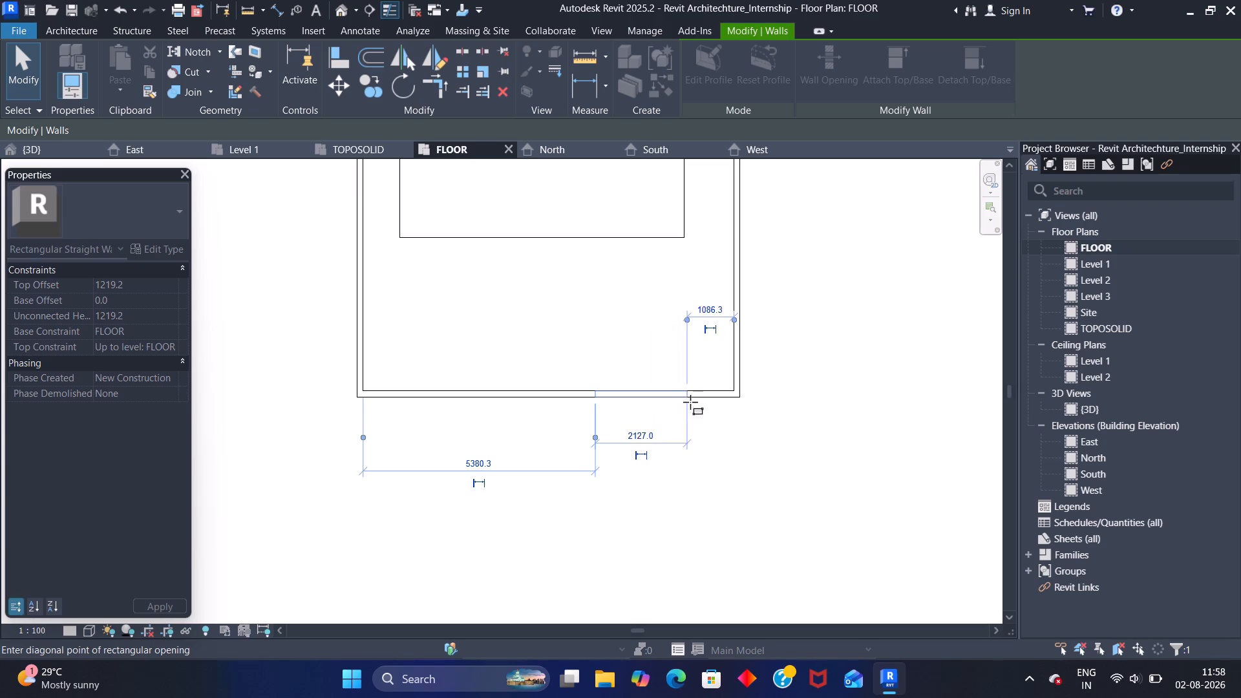
left_click(712, 399)
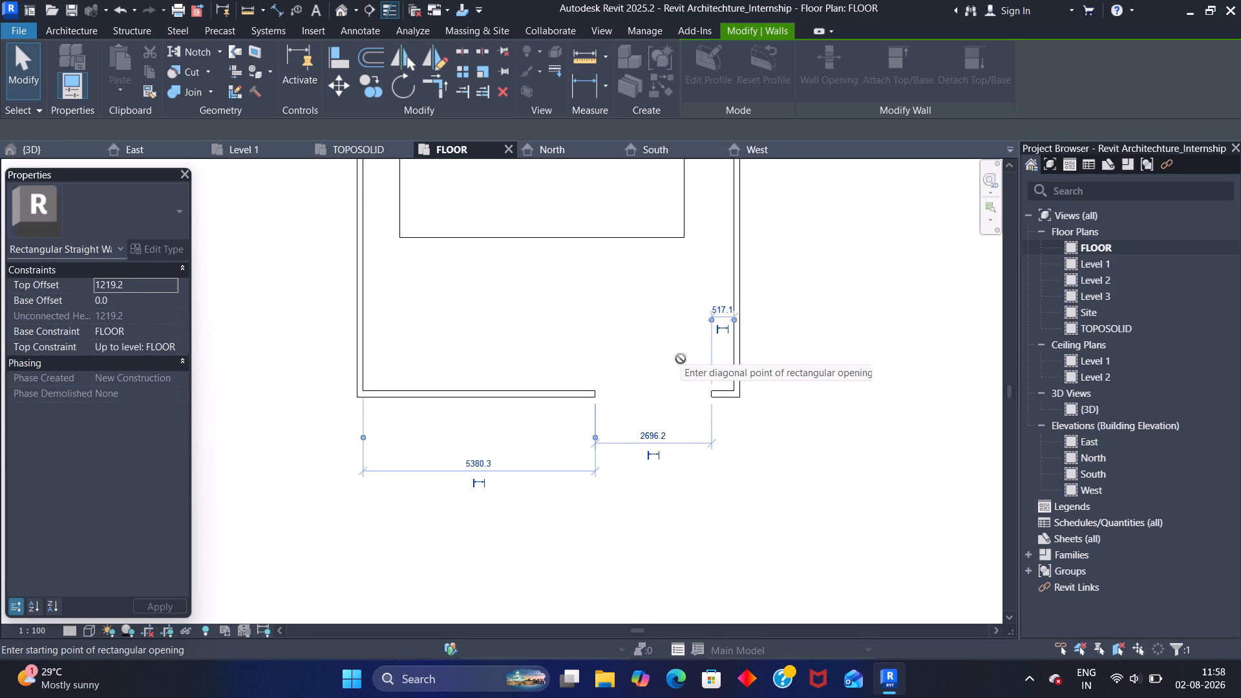
left_click(646, 321)
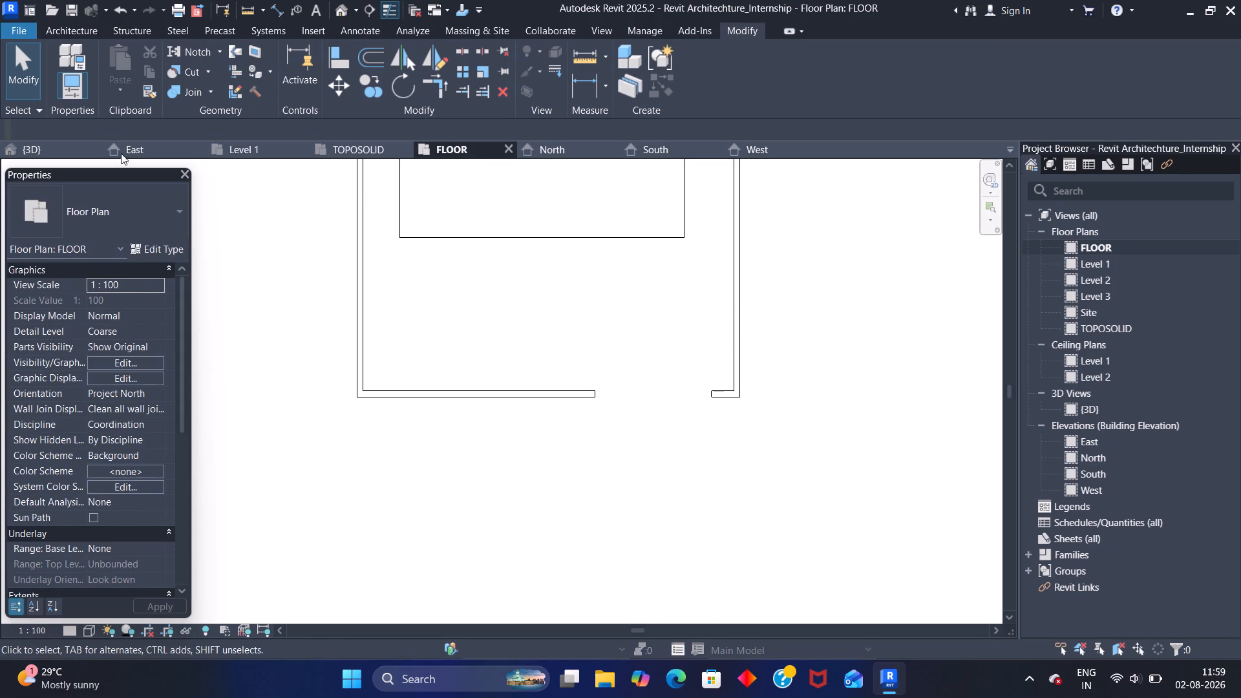
Examine the new gateway opening in the front boundary wall in the 3D view.
left_click(51, 149)
middle_click_drag(566, 326, 560, 322)
scroll(561, 323, "up", 9)
key("Escape")
scroll(546, 313, "down", 2)
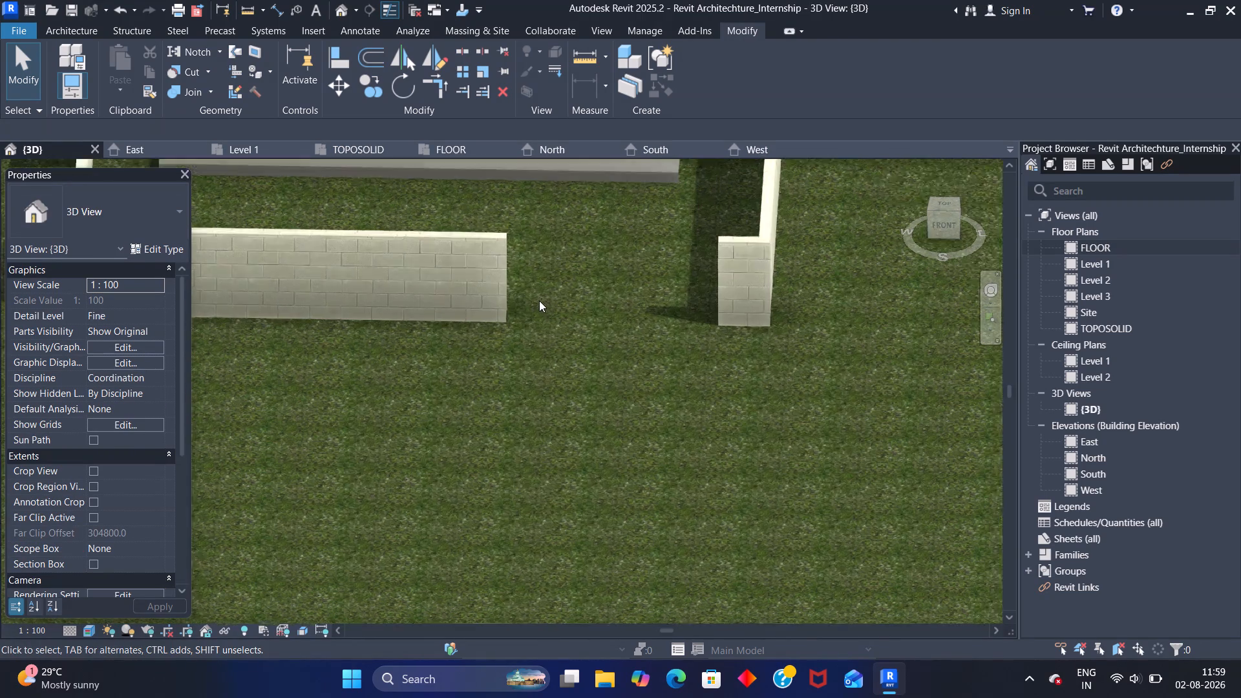
scroll(539, 301, "down", 1)
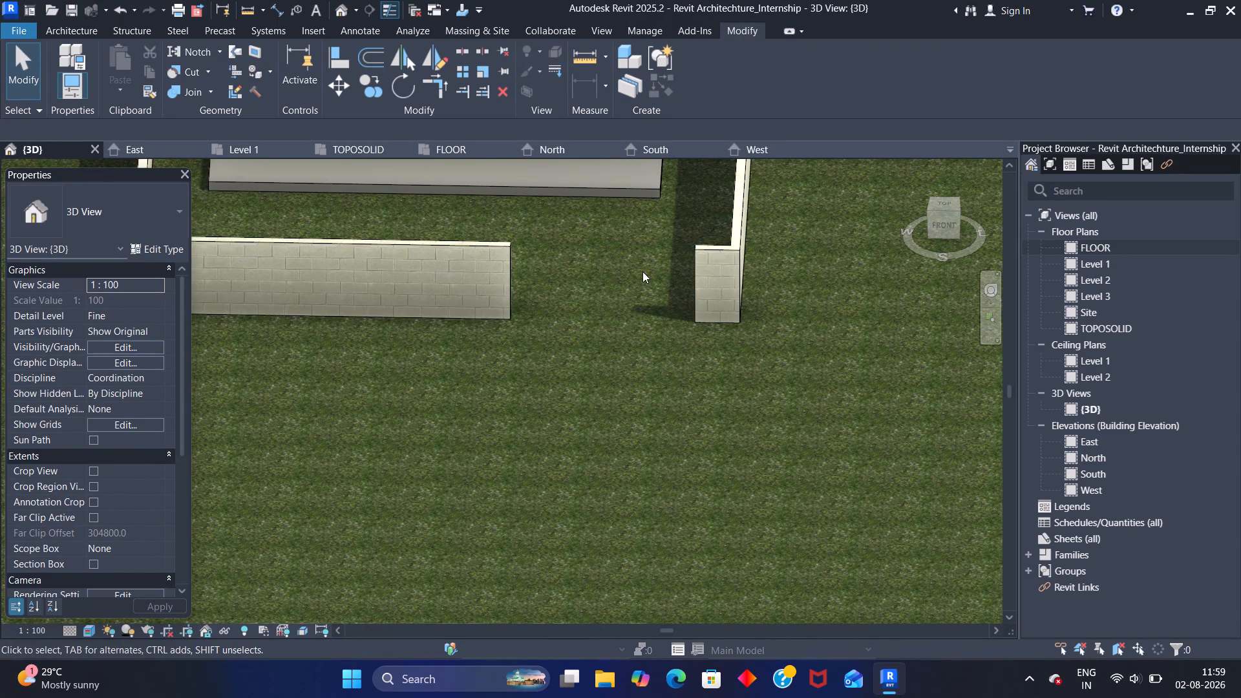
scroll(572, 270, "down", 1)
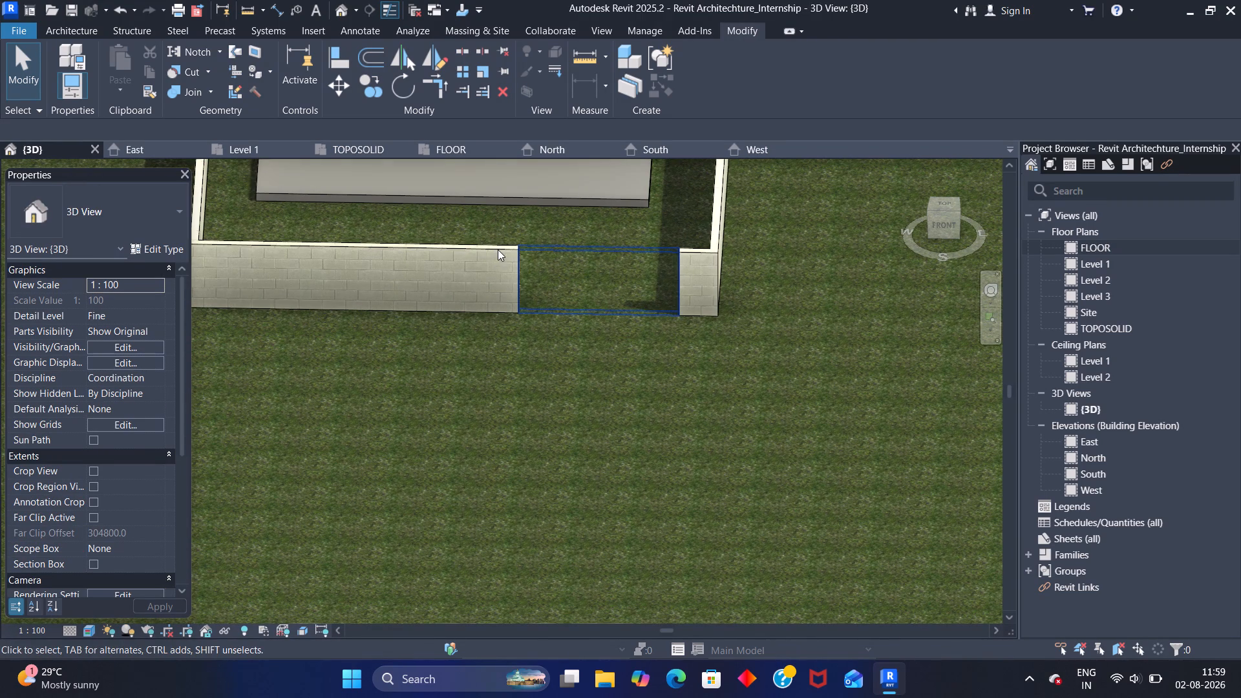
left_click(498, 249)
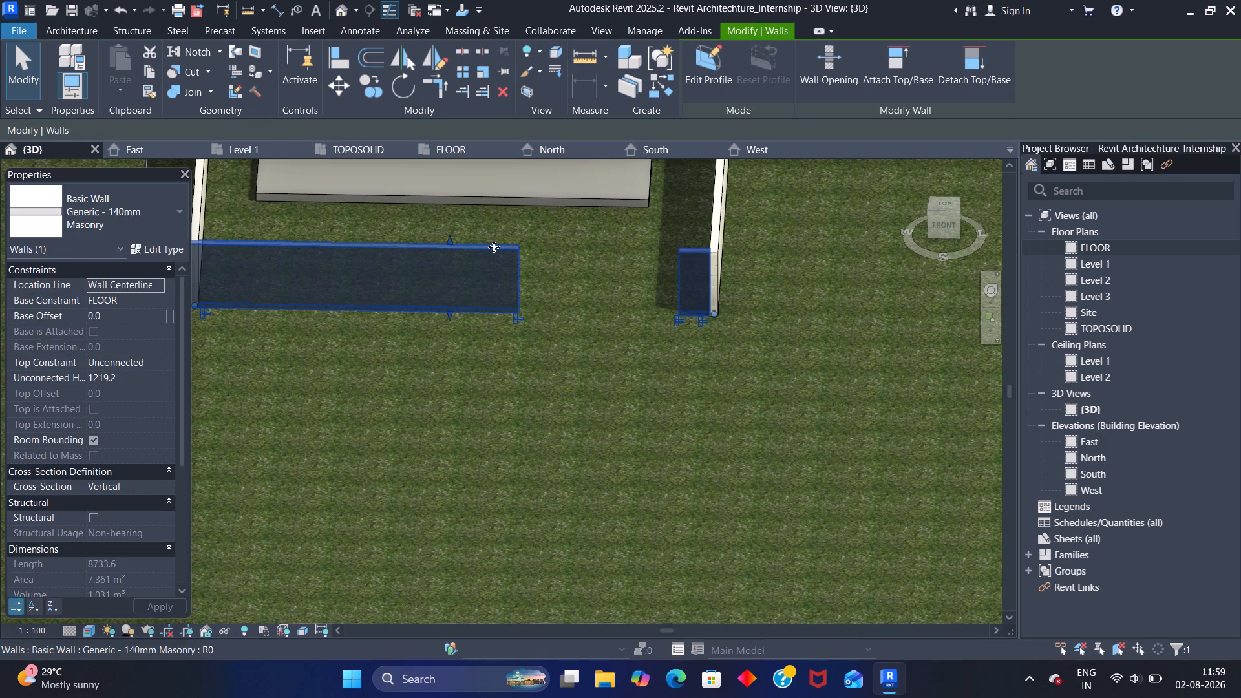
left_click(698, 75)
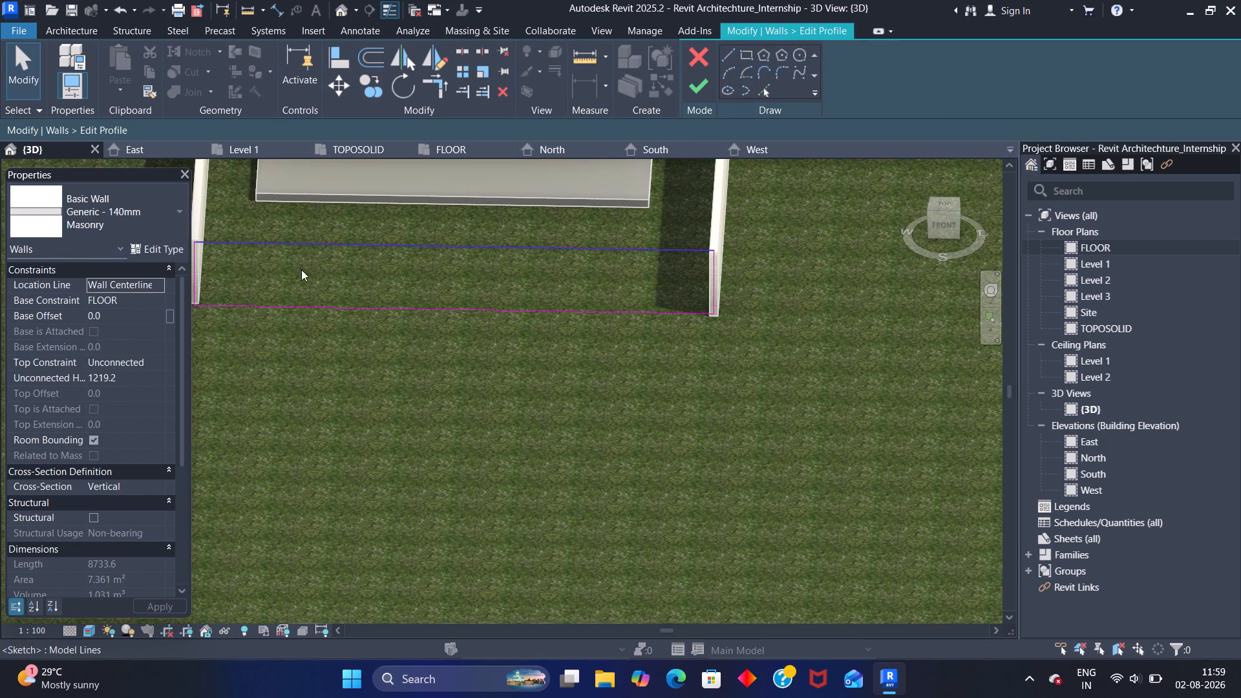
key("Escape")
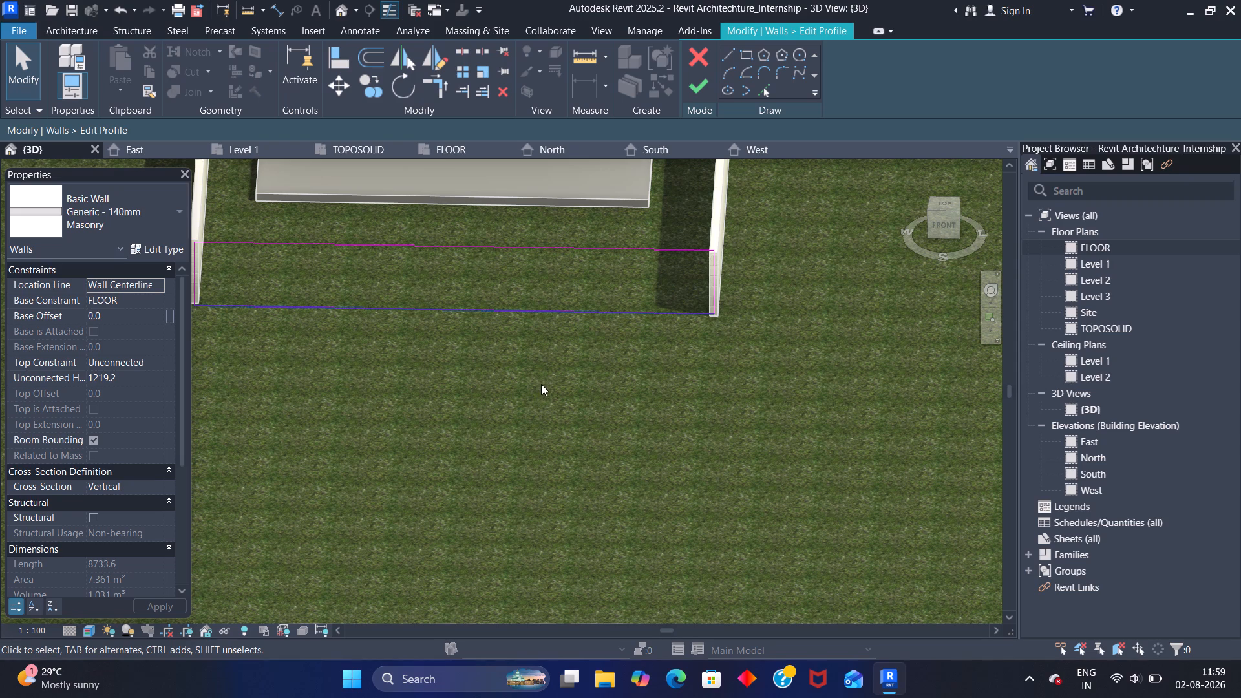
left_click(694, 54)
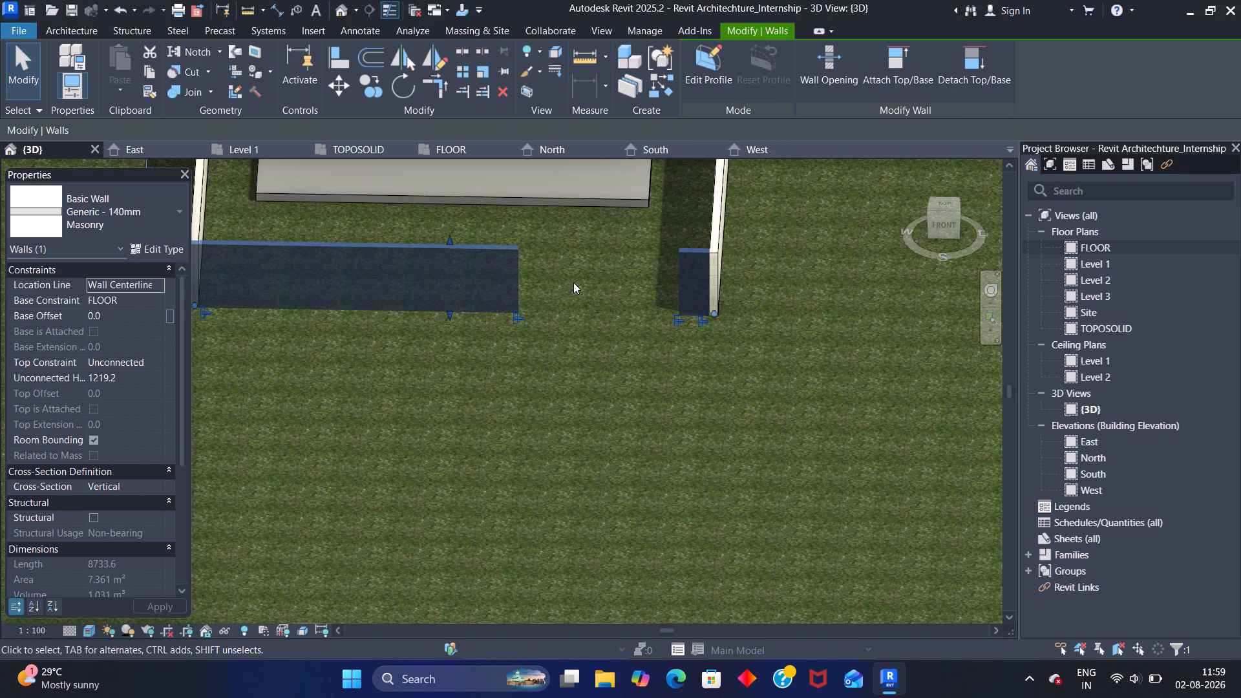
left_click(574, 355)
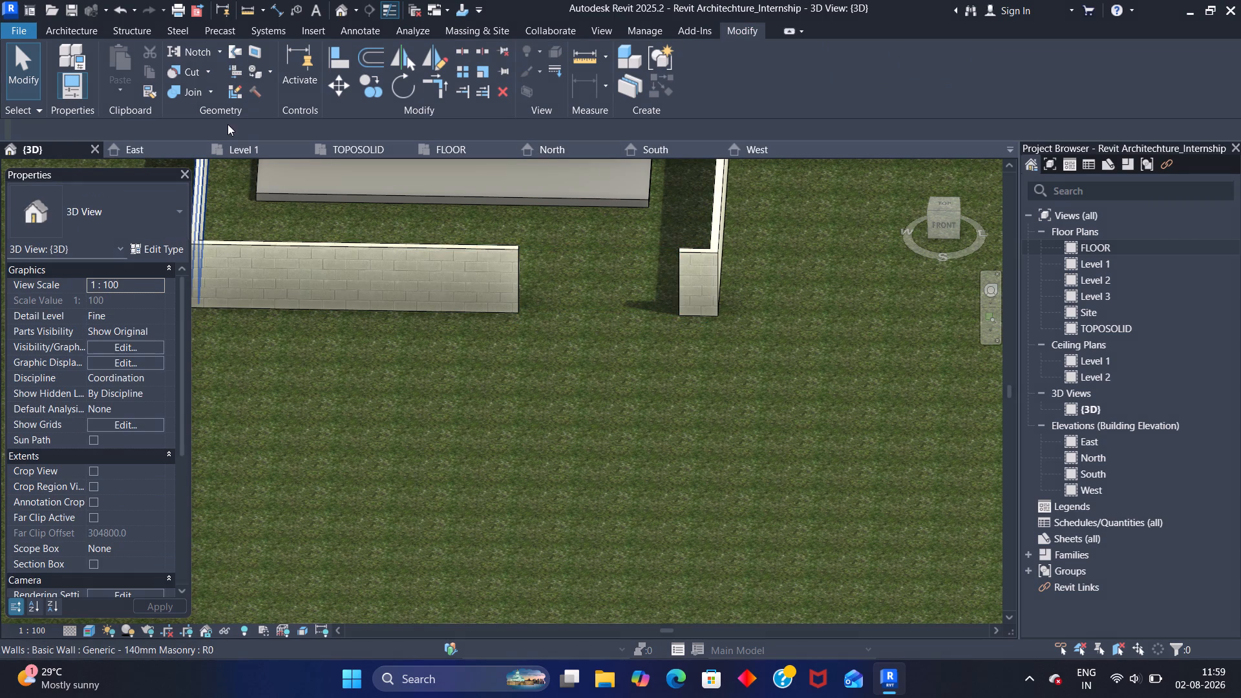
Start a site component and browse the US family library to the Balusters folder under Railings for loading a family.
left_click(72, 24)
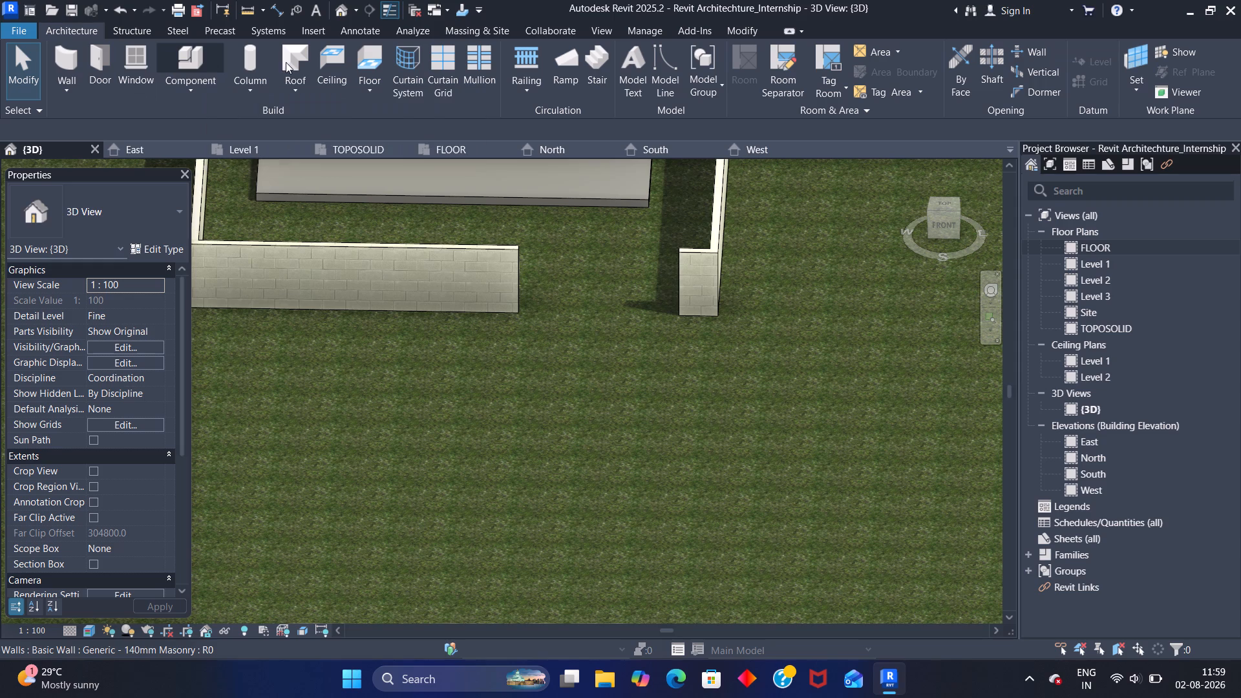
left_click(477, 33)
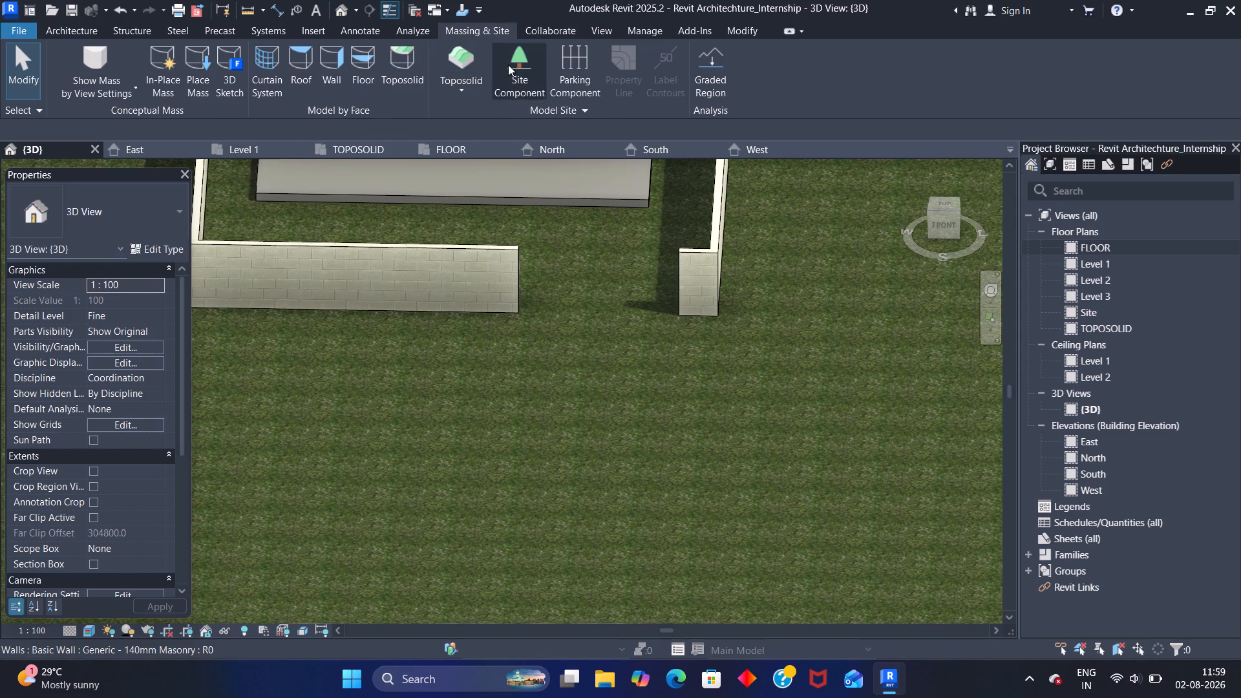
left_click_drag(510, 65, 513, 58)
left_click(703, 69)
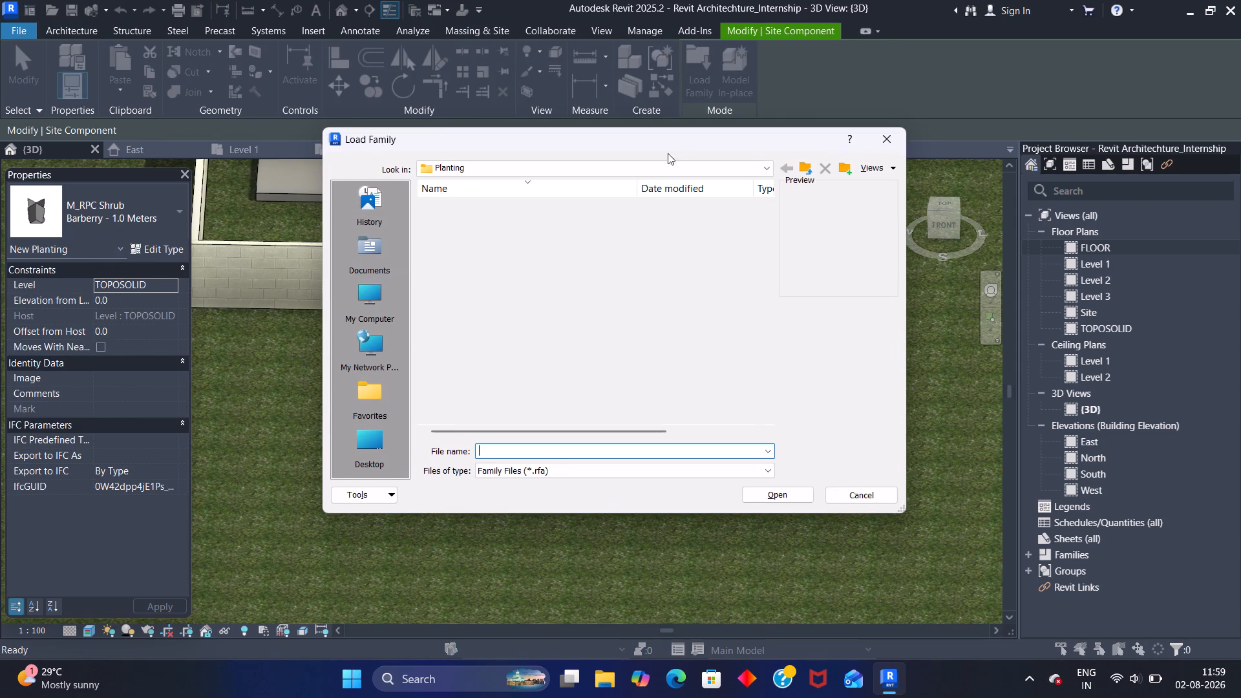
left_click(767, 164)
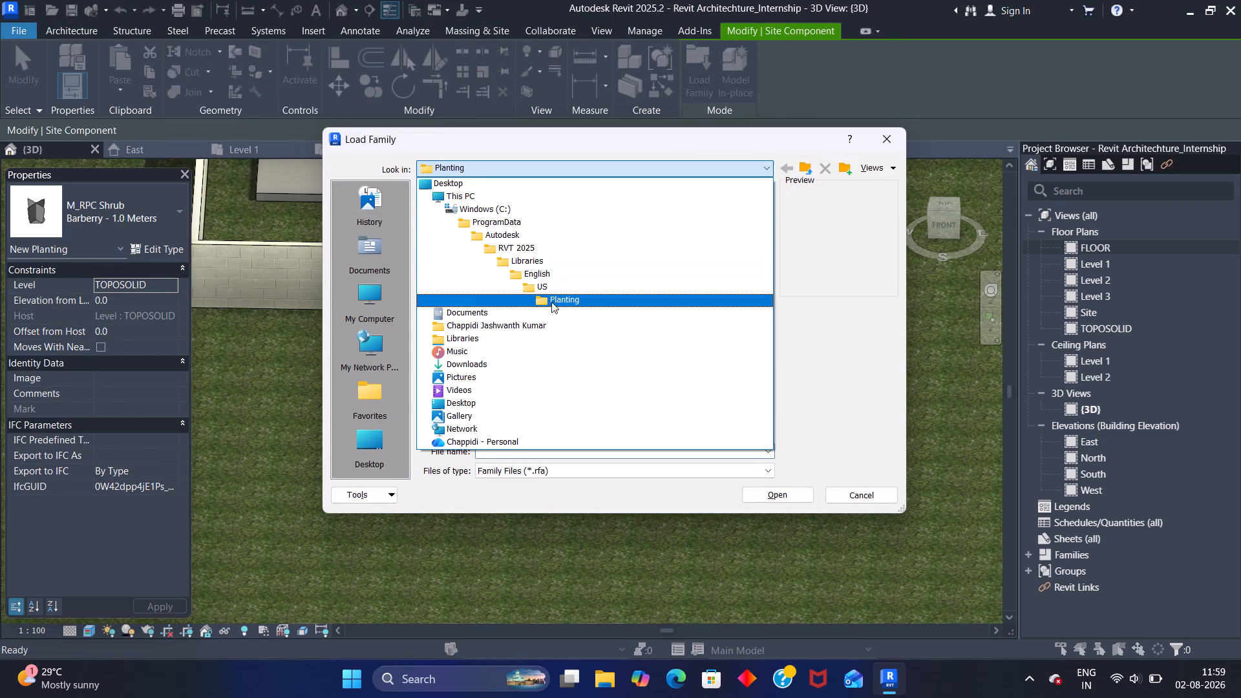
left_click(539, 286)
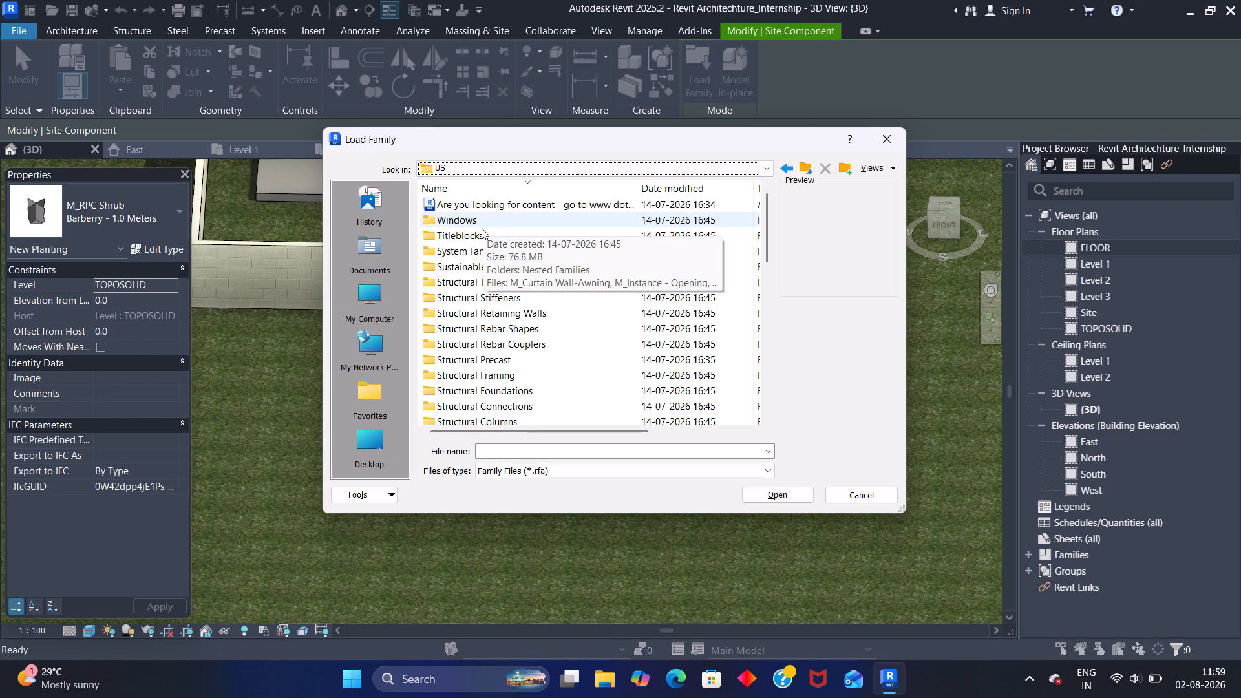
scroll(477, 249, "down", 2)
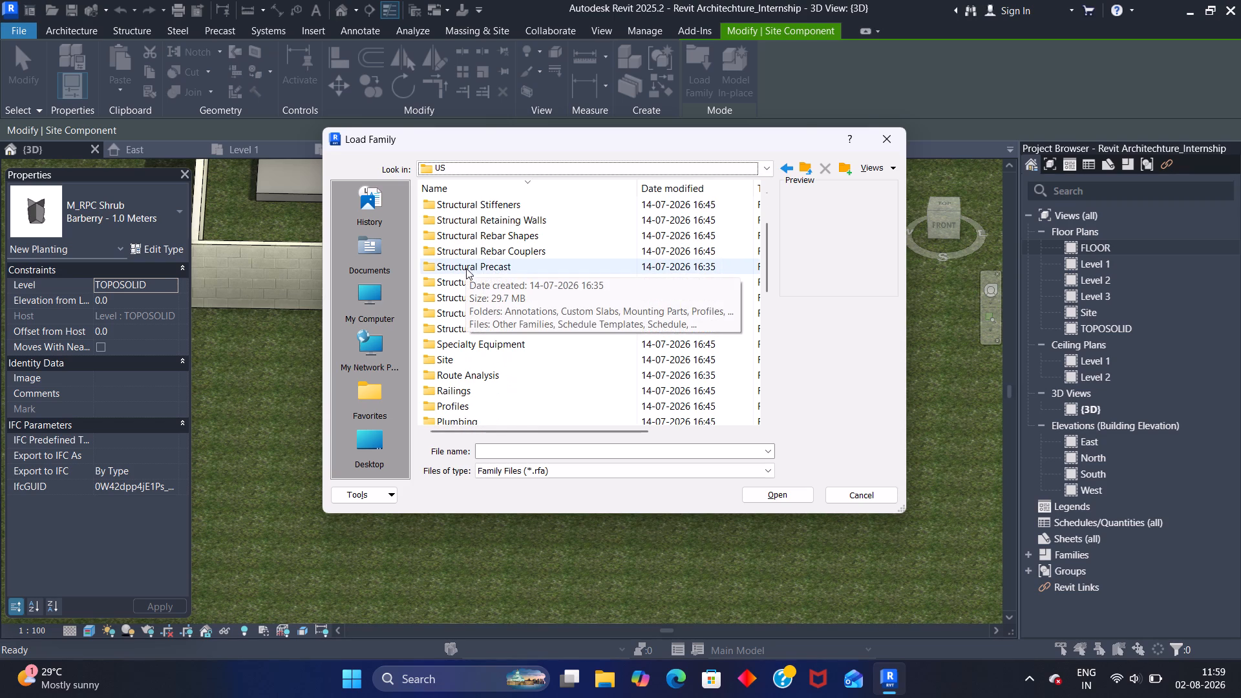
scroll(461, 275, "down", 1)
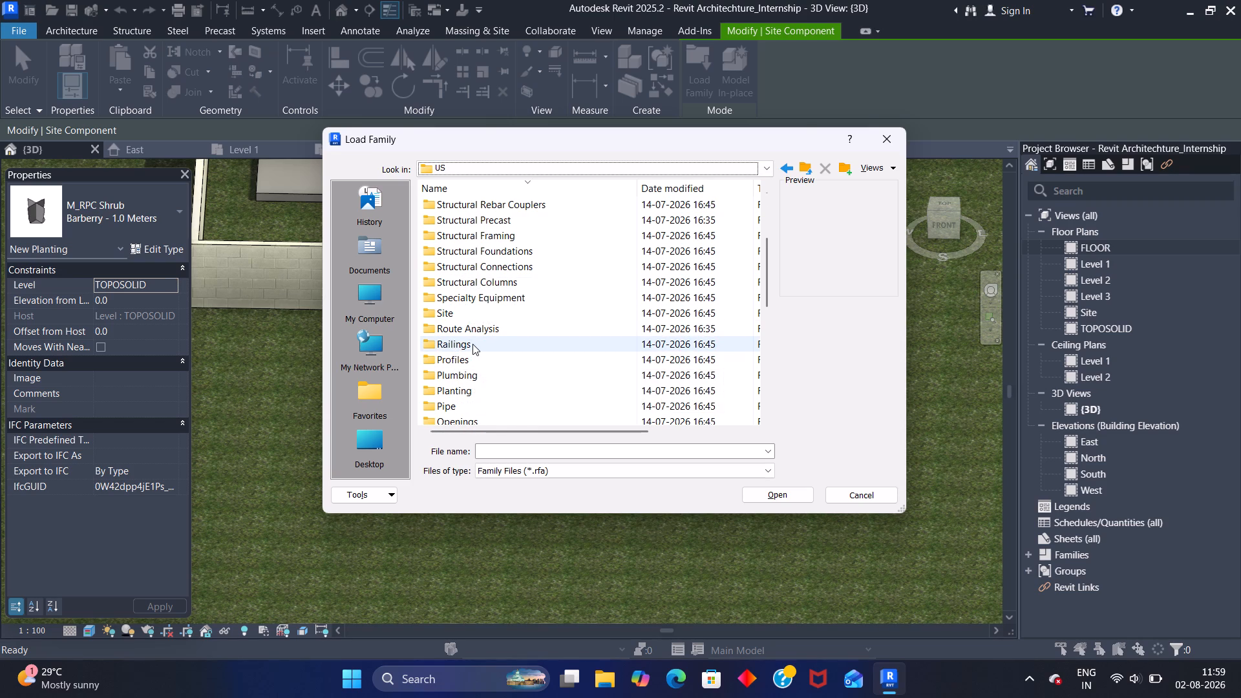
double_click(476, 345)
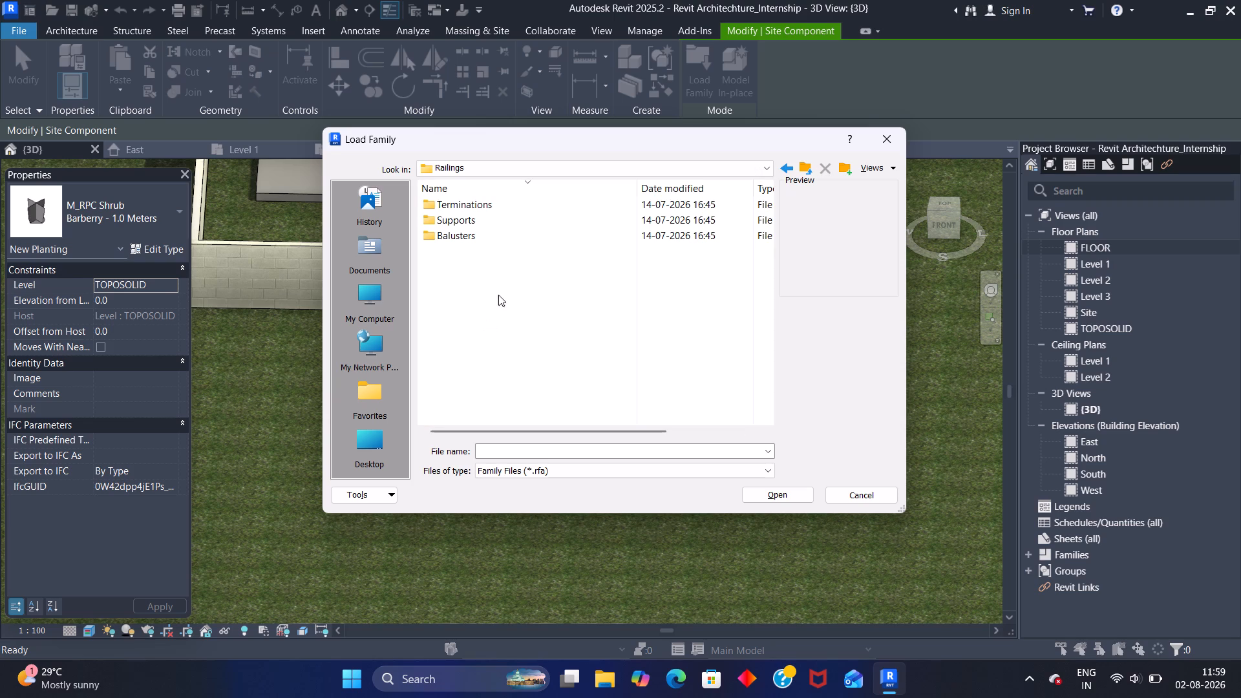
triple_click(471, 234)
left_click(470, 237)
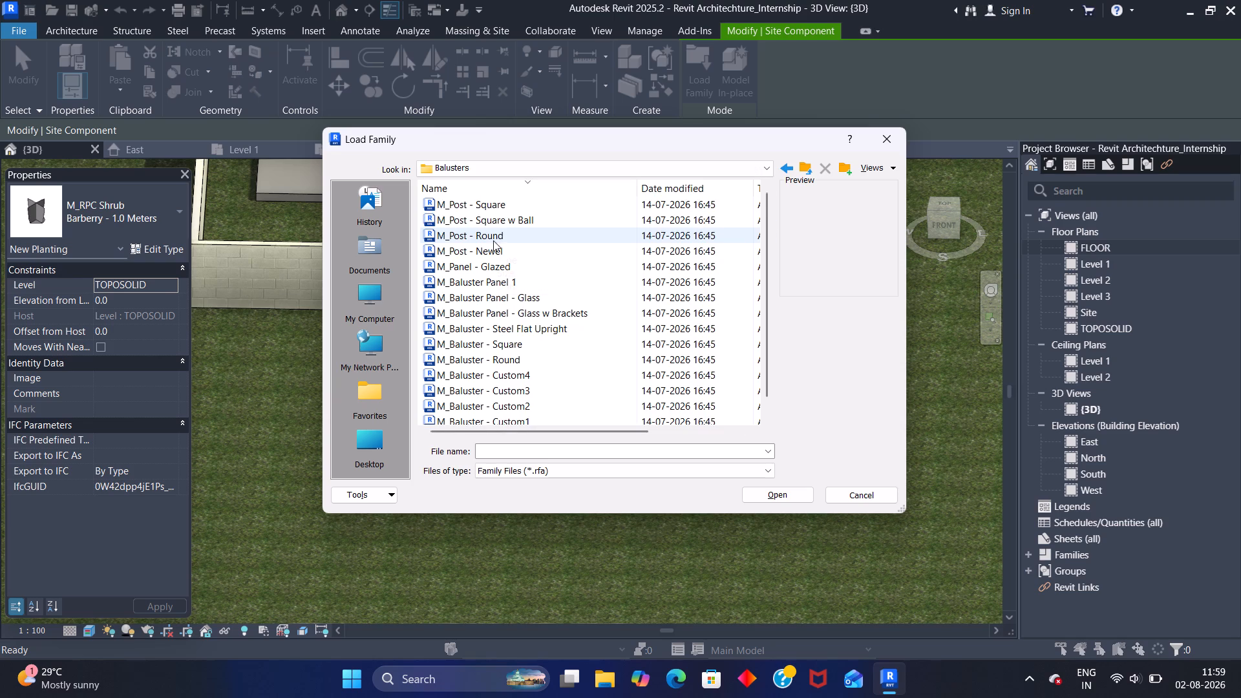
Examine the previews of the post, panel and baluster families in the Balusters folder.
scroll(493, 237, "down", 1)
left_click(493, 210)
left_click(493, 213)
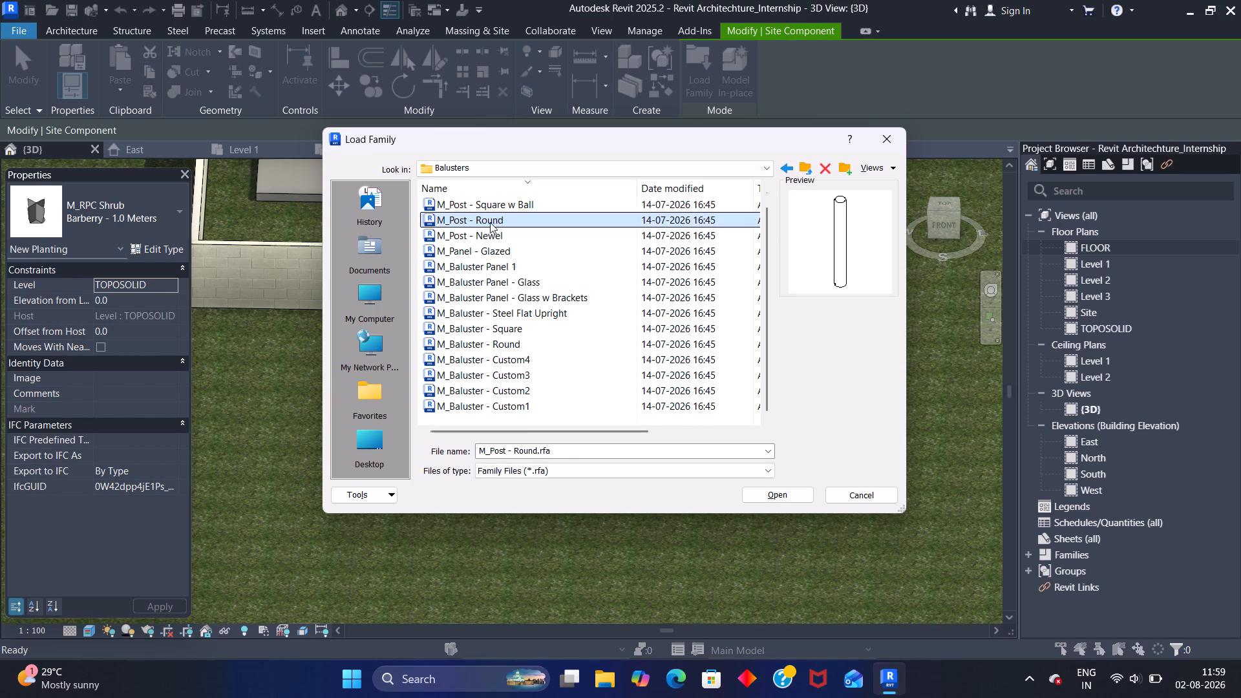
left_click(488, 229)
left_click(493, 257)
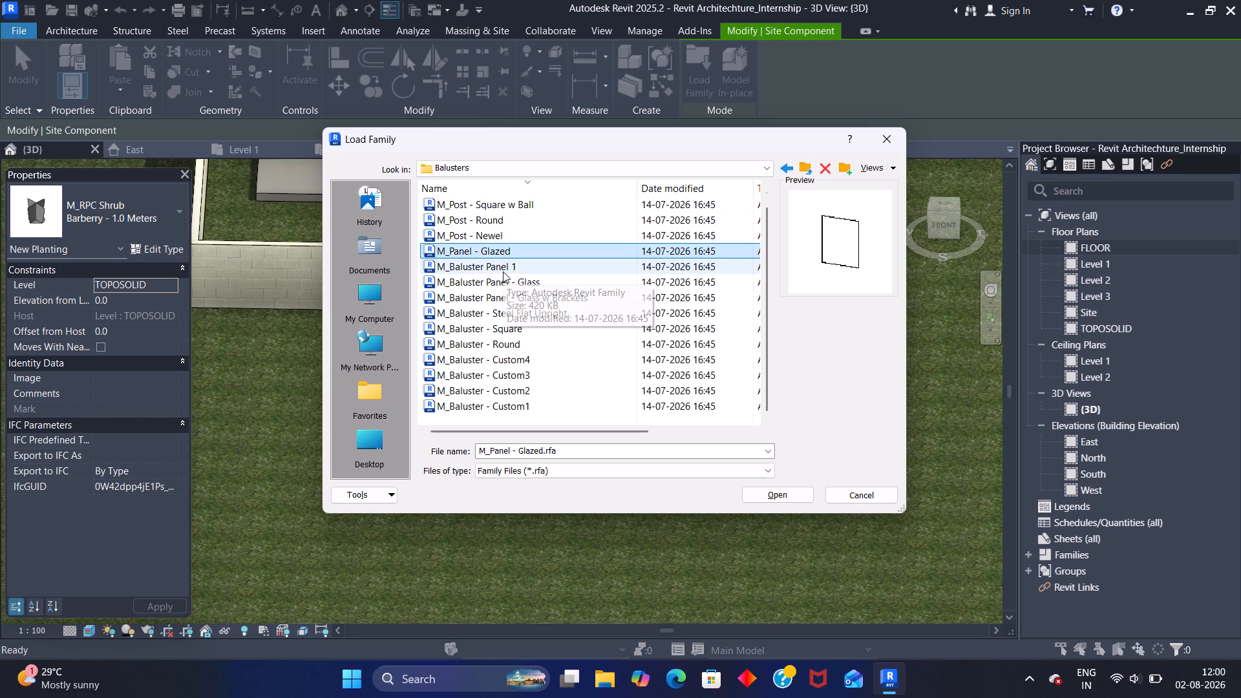
left_click_drag(499, 270, 492, 278)
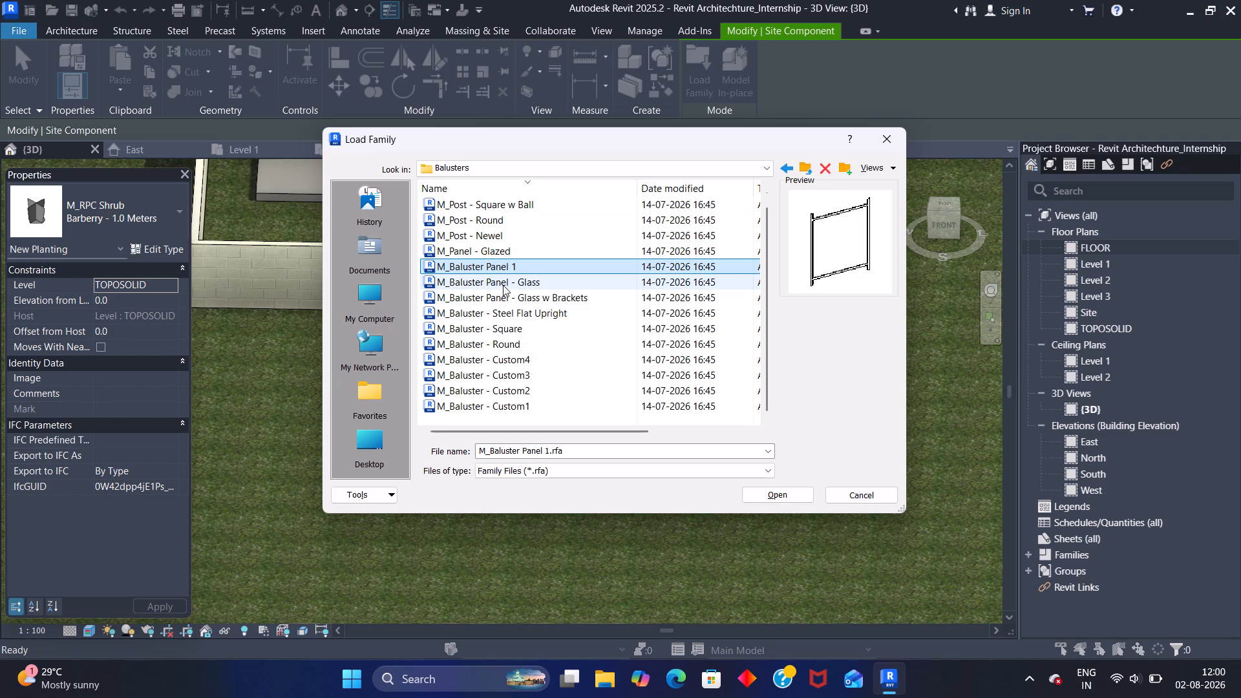
left_click(503, 285)
left_click(504, 286)
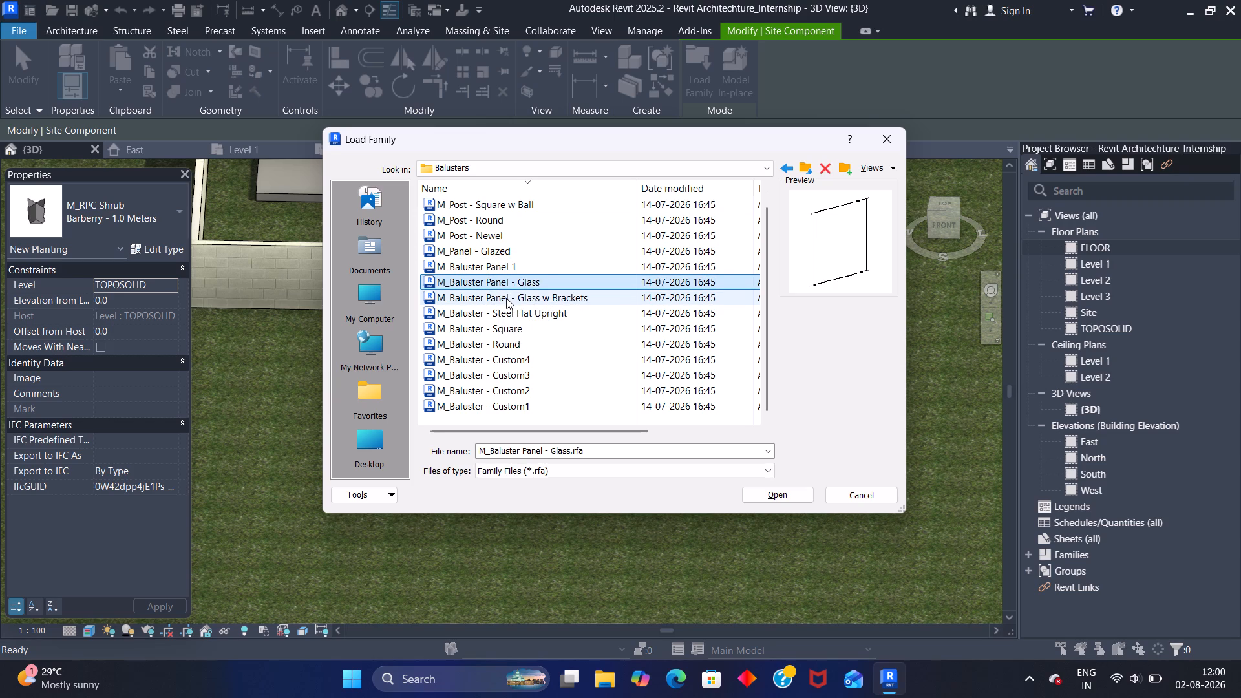
left_click(507, 297)
left_click(513, 310)
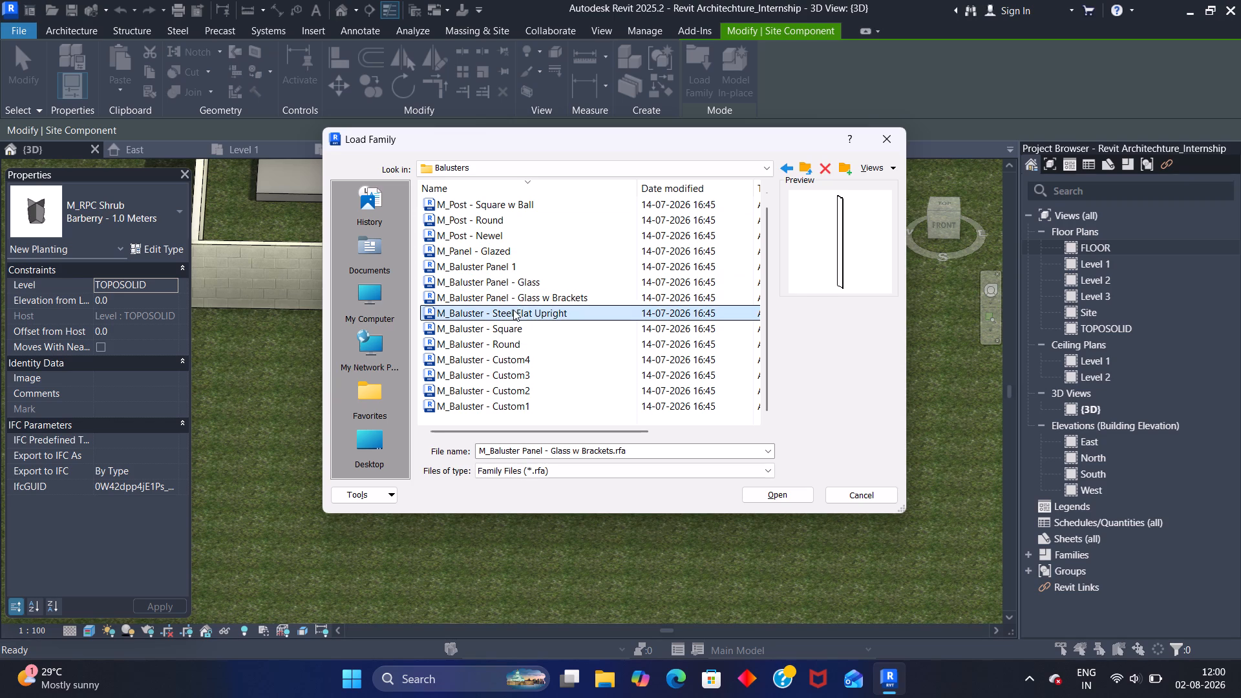
scroll(500, 227, "up", 9)
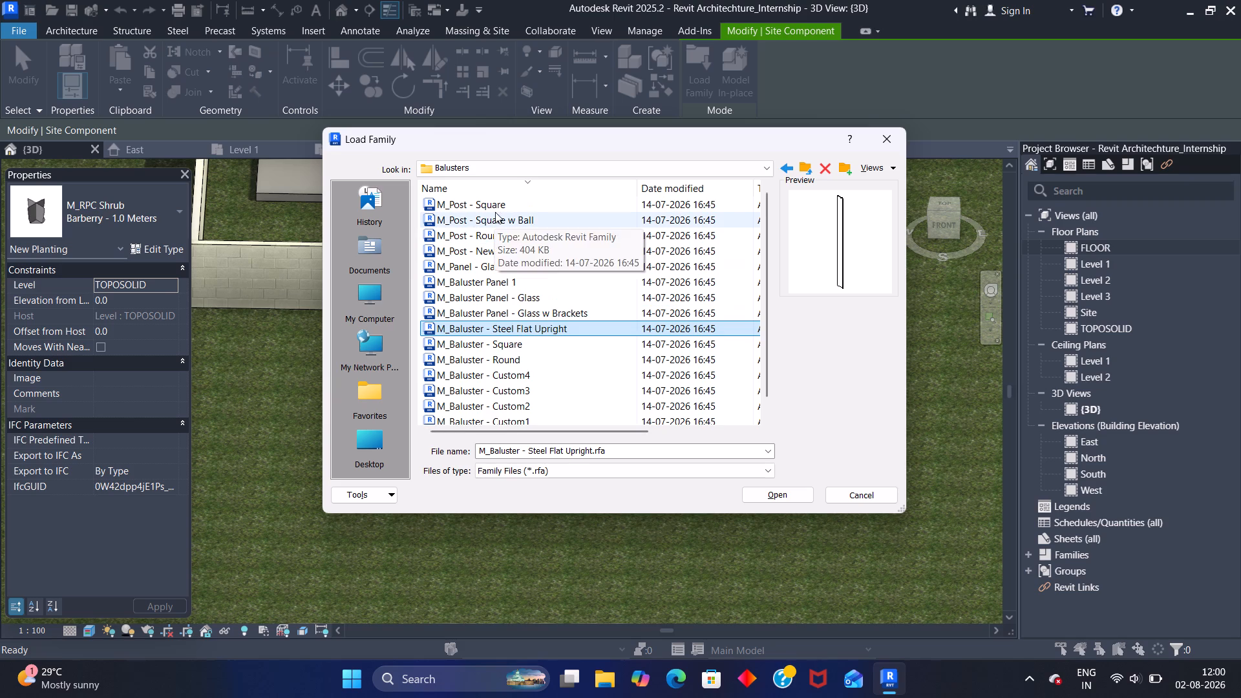
left_click(496, 204)
left_click(500, 218)
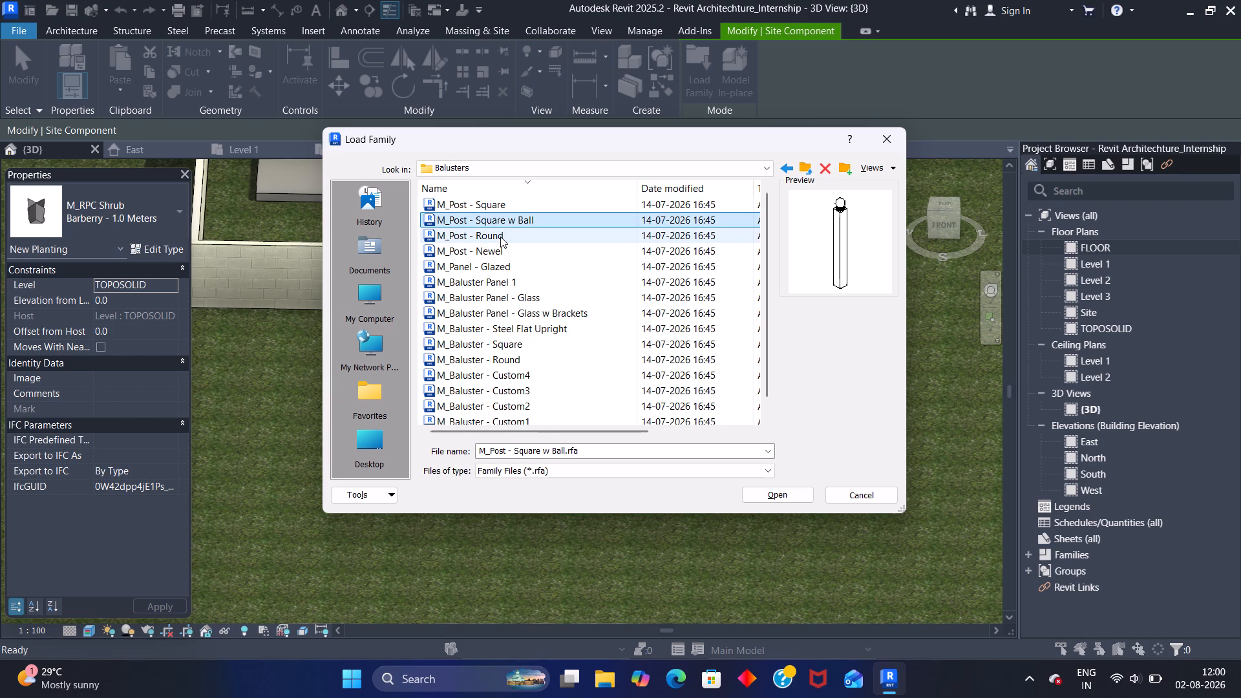
left_click(500, 237)
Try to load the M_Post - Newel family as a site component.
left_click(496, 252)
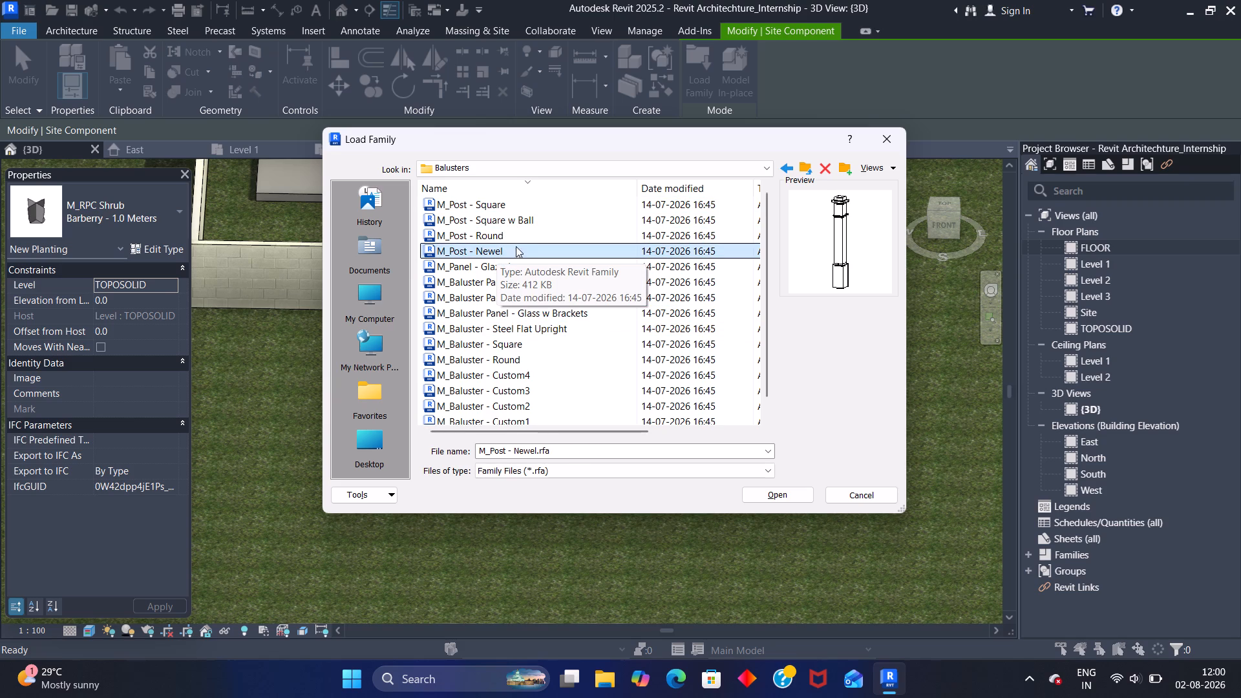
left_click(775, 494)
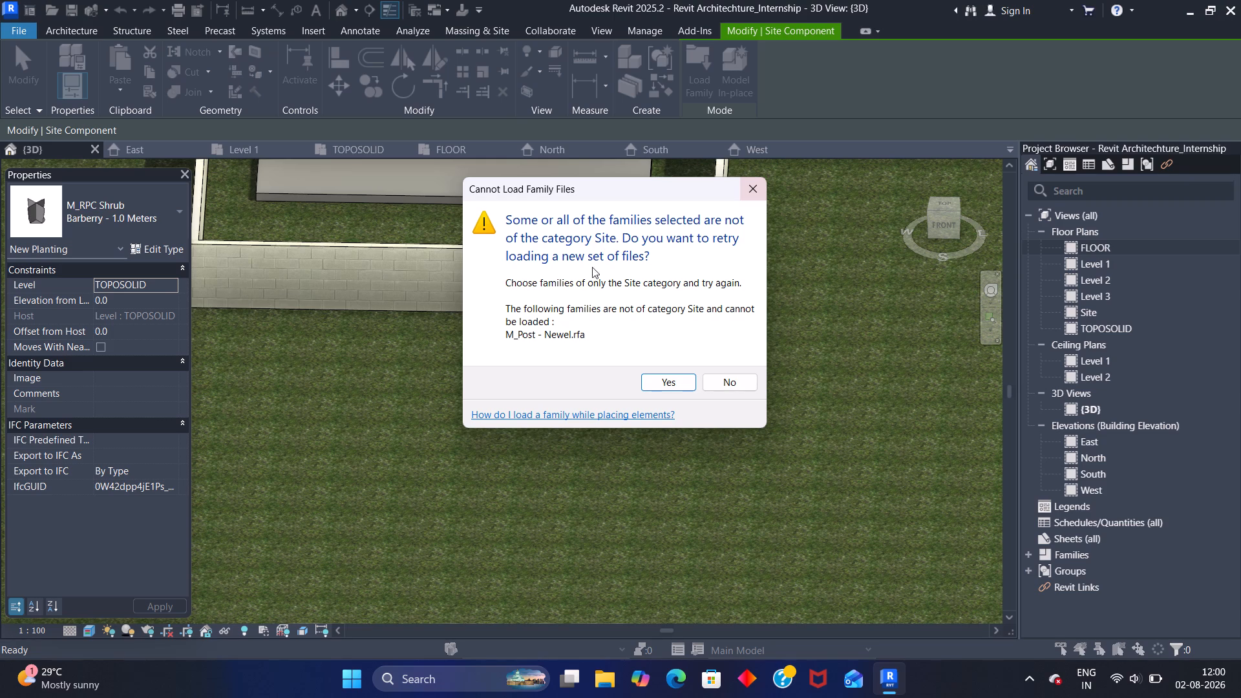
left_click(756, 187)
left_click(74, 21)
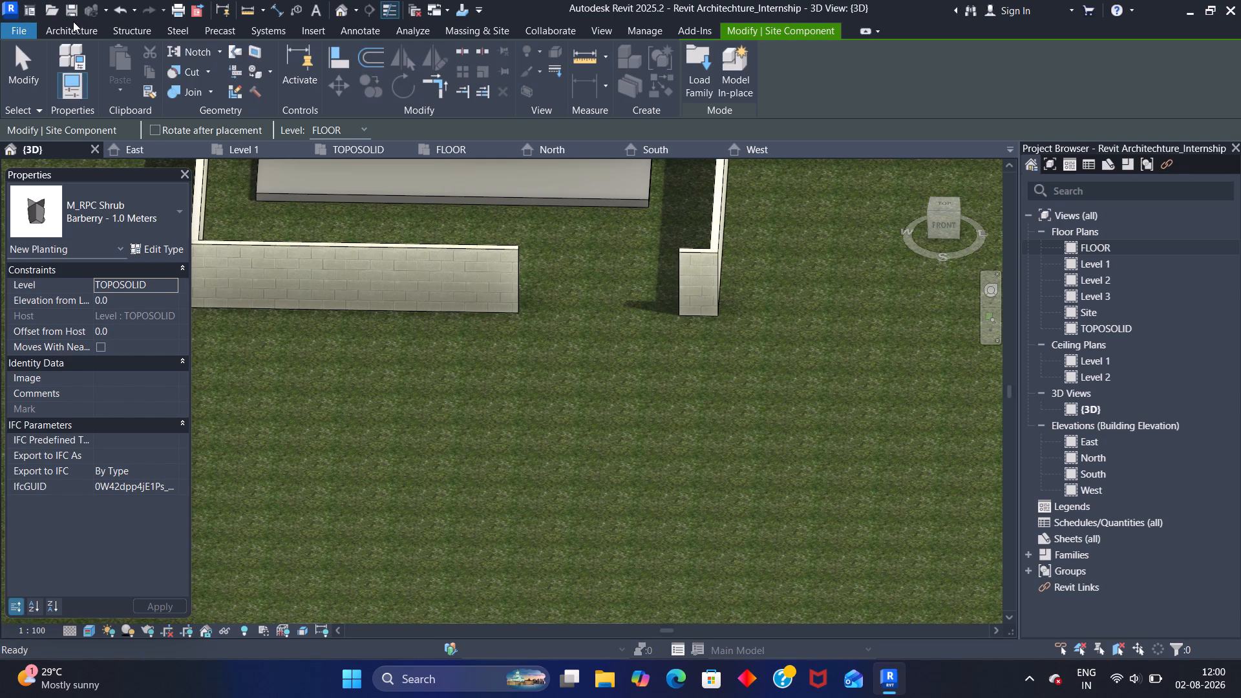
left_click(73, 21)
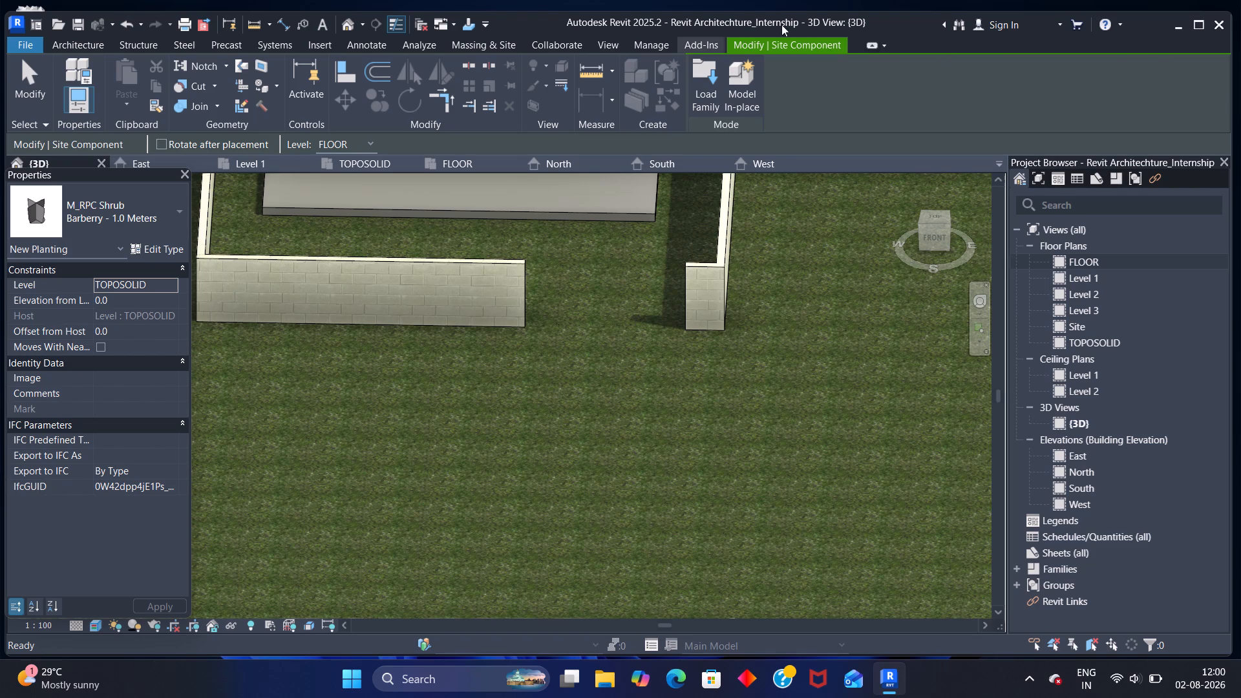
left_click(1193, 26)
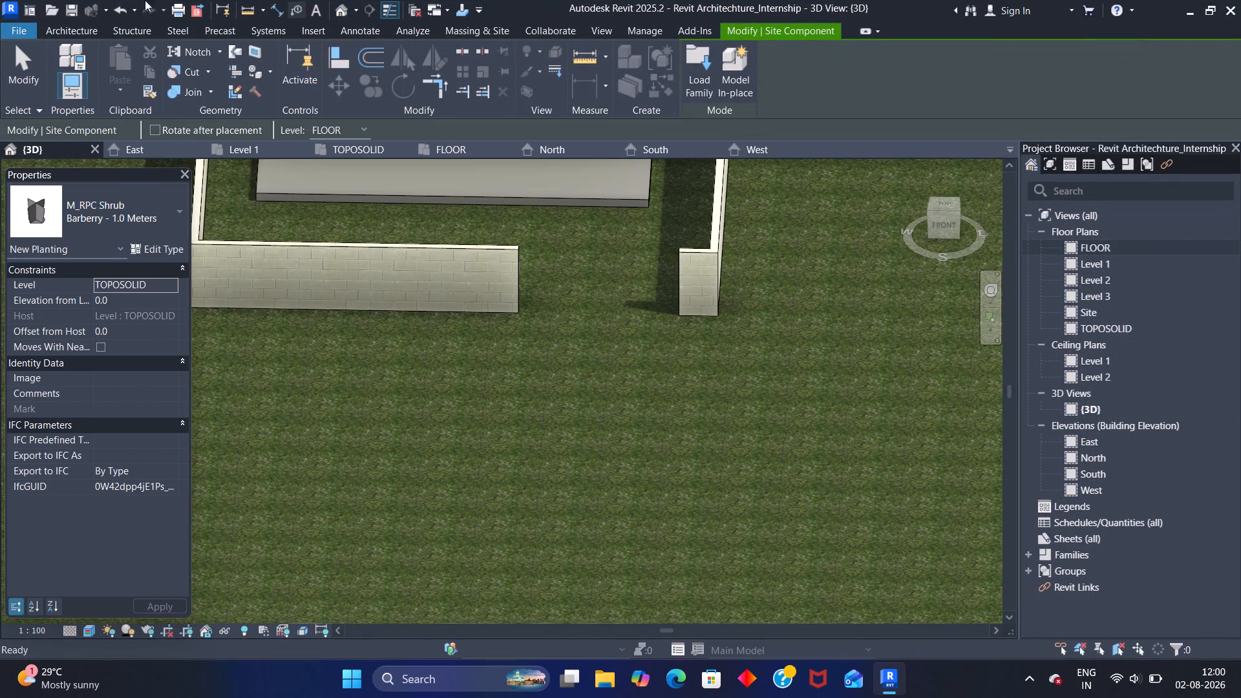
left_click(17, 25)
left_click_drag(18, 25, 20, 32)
Place one M_RPC Shrub Barberry - 1.0 Meters on the grass outside the front boundary wall, west of the gateway opening.
left_click(418, 346)
Start the Place a Component command in the 3D view.
left_click(68, 29)
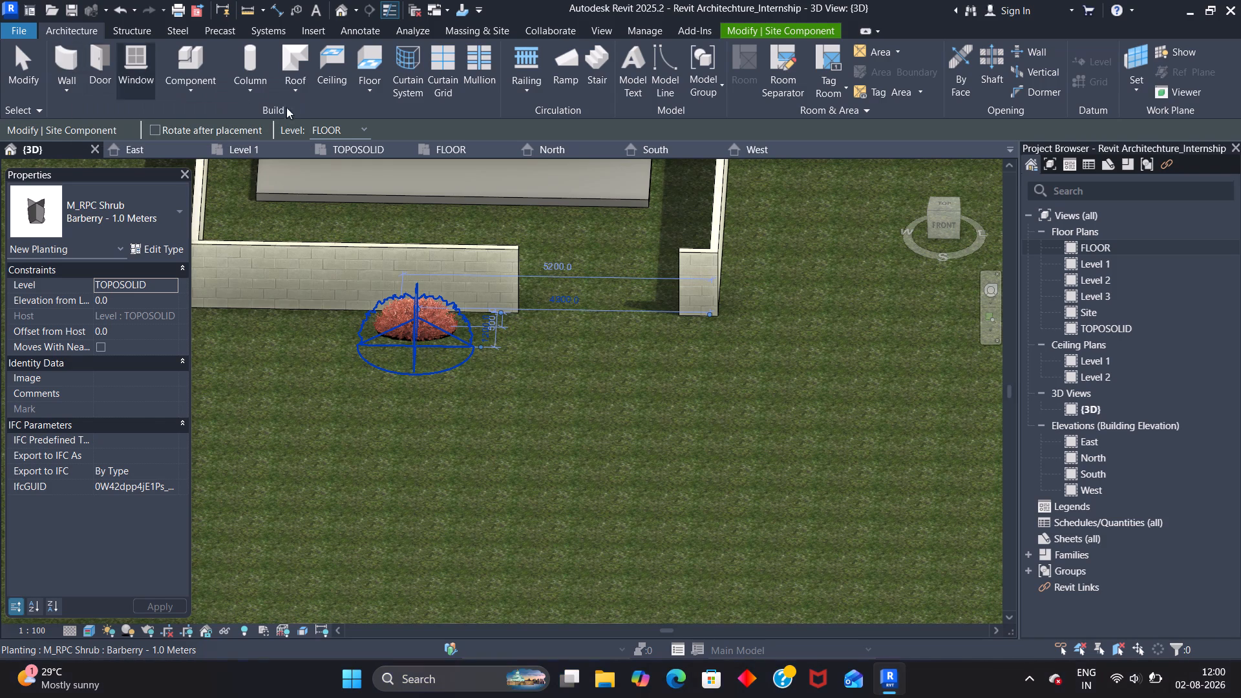
left_click(189, 66)
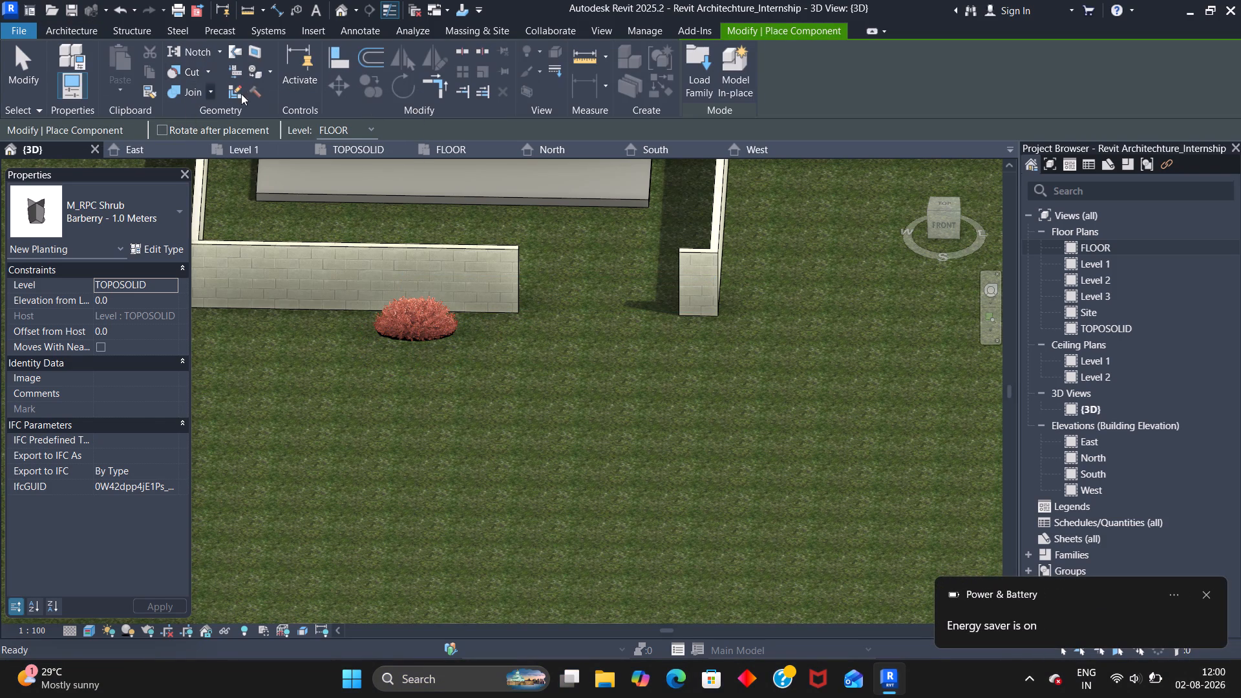
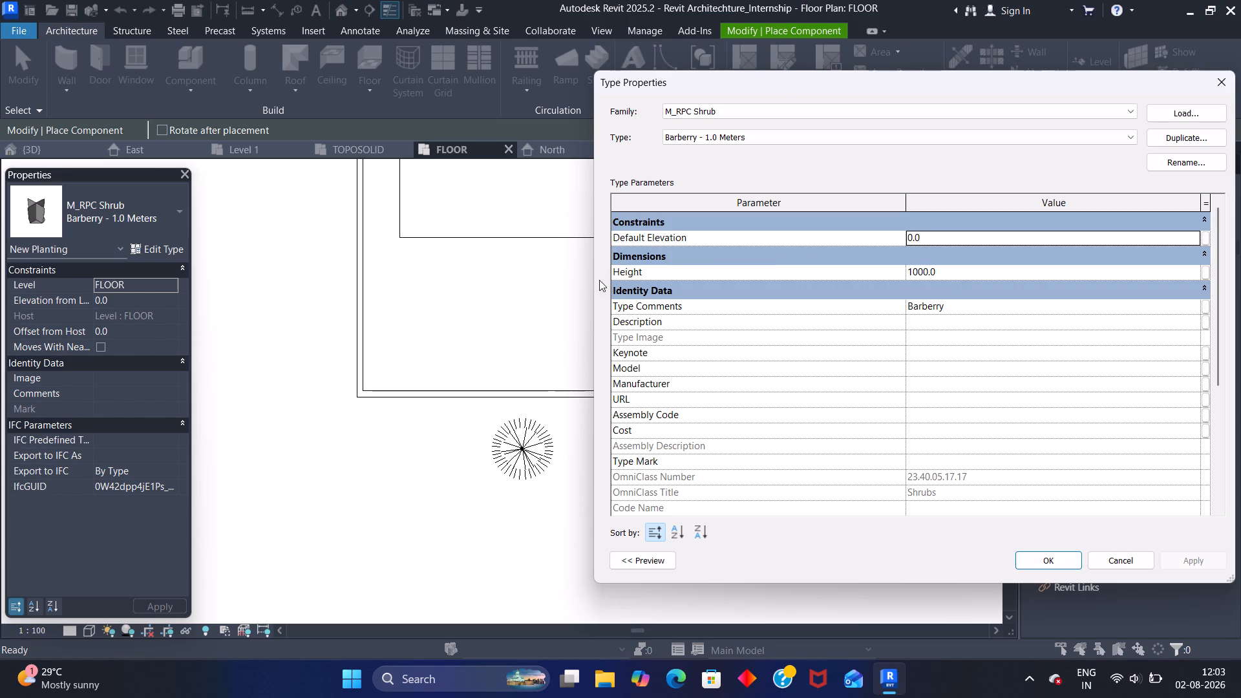
Look through the already loaded component types for one suited to the front gateway area.
left_click(1226, 94)
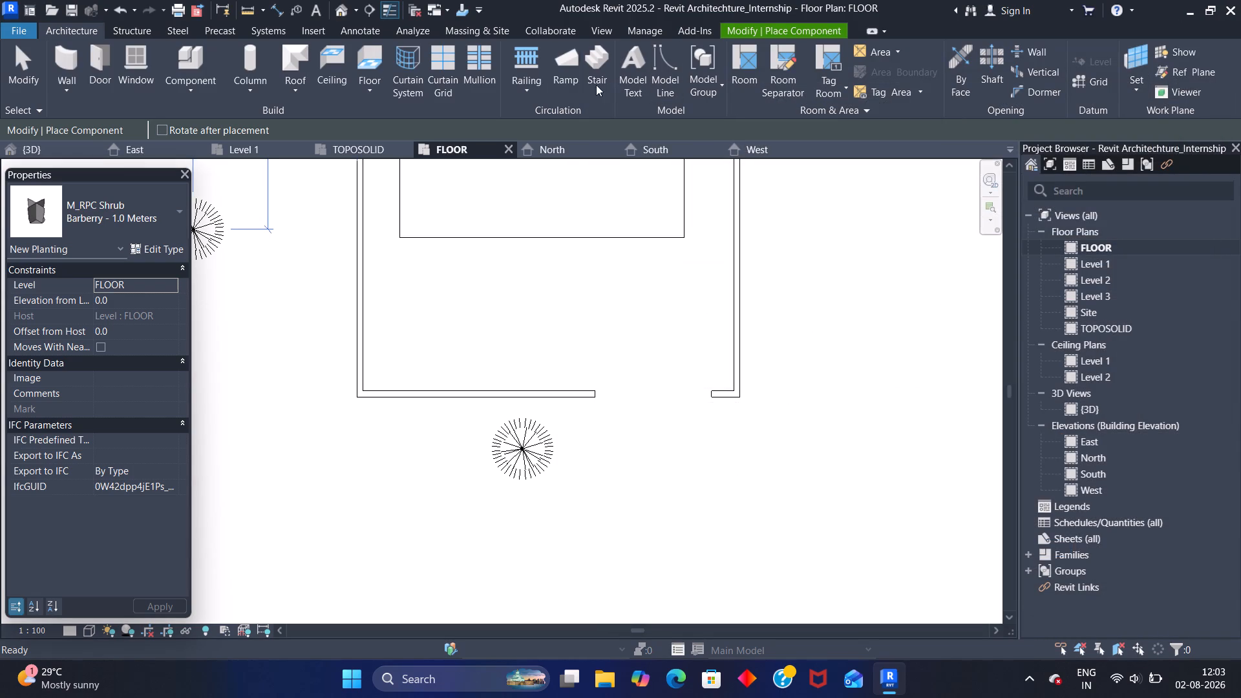
left_click(188, 86)
left_click(201, 110)
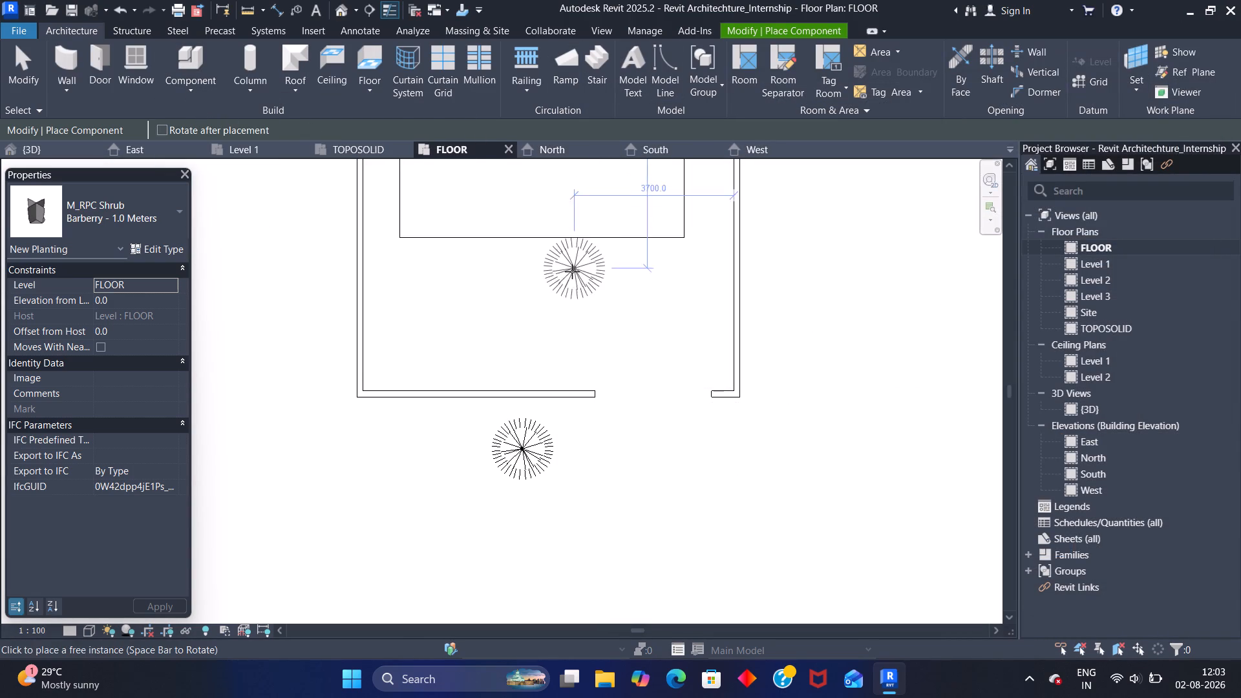
left_click(180, 212)
scroll(146, 330, "up", 3)
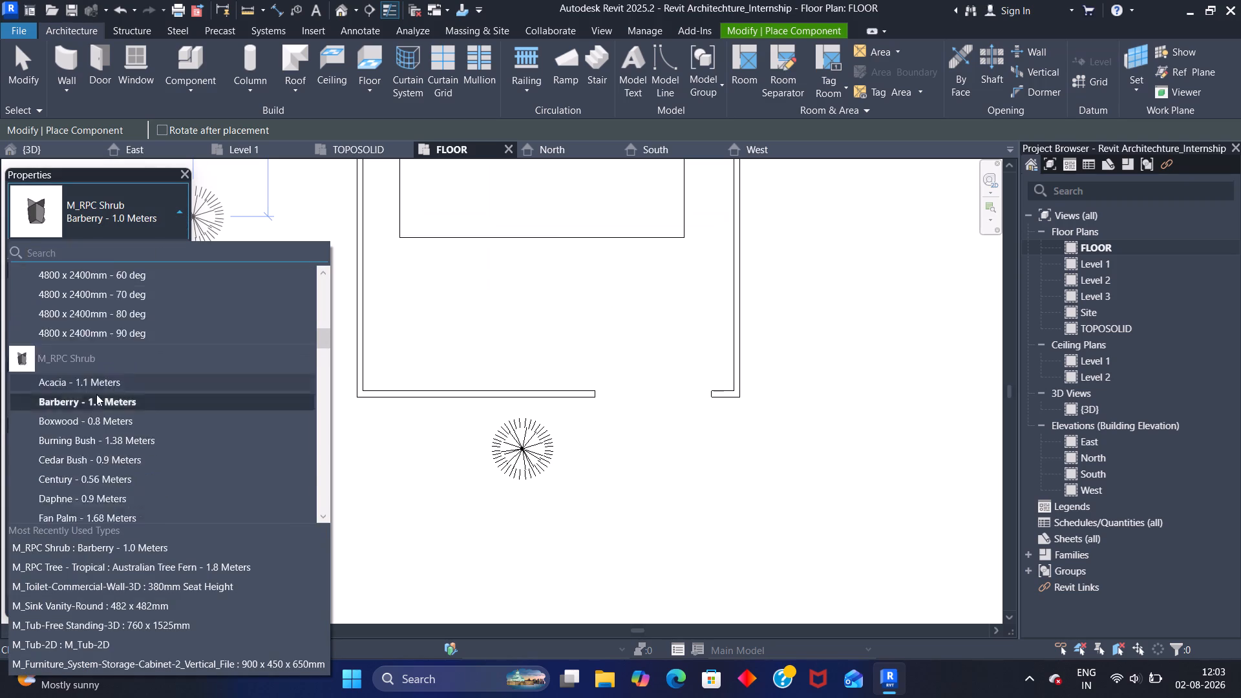
scroll(95, 578, "down", 1)
scroll(106, 456, "up", 2)
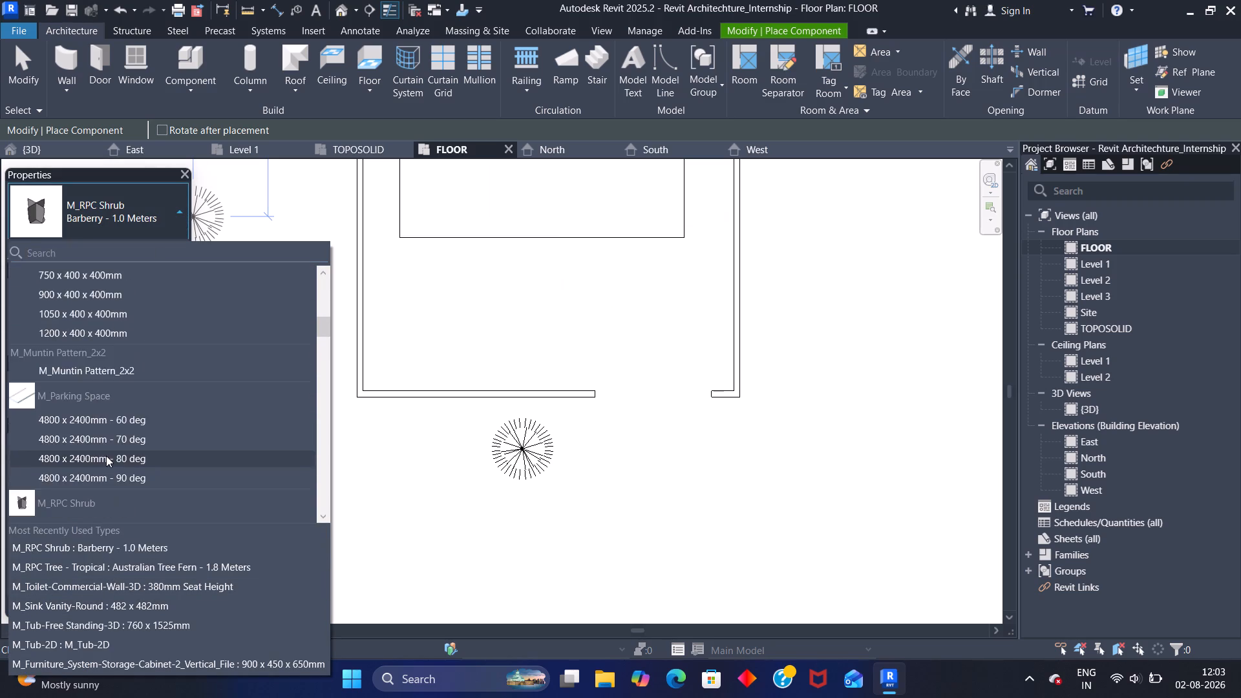
scroll(106, 456, "up", 4)
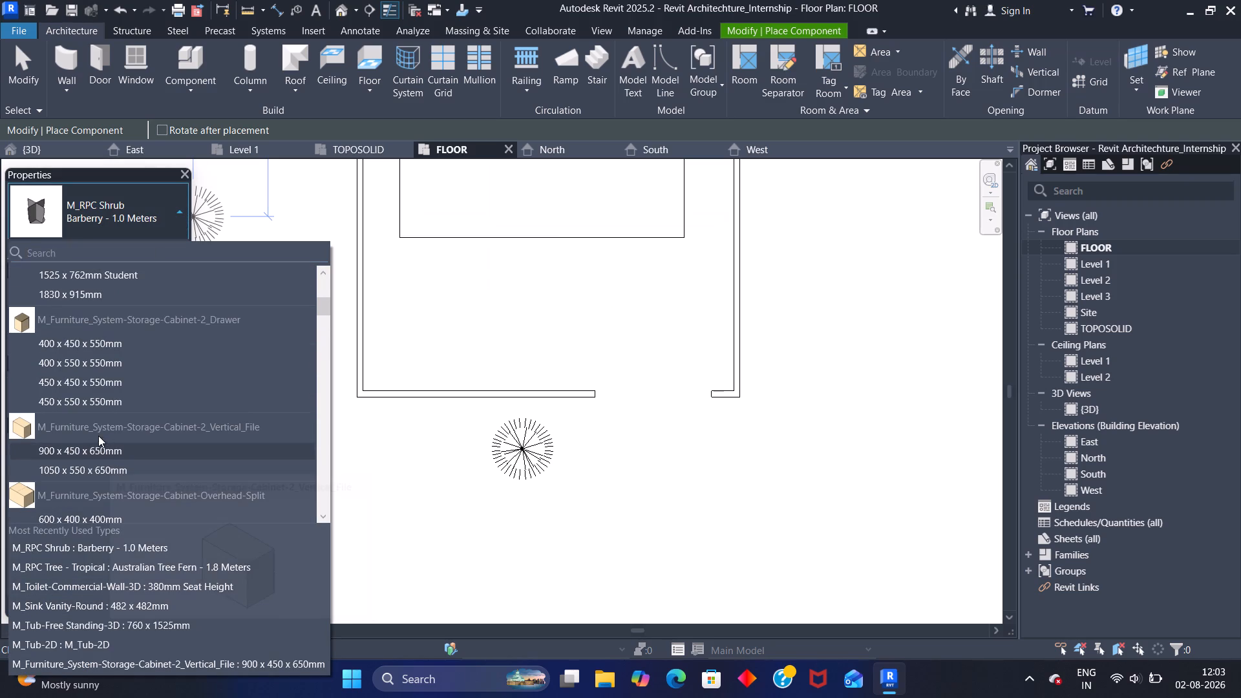
left_click(98, 432)
left_click(30, 423)
left_click(17, 430)
left_click(86, 346)
scroll(207, 339, "down", 1)
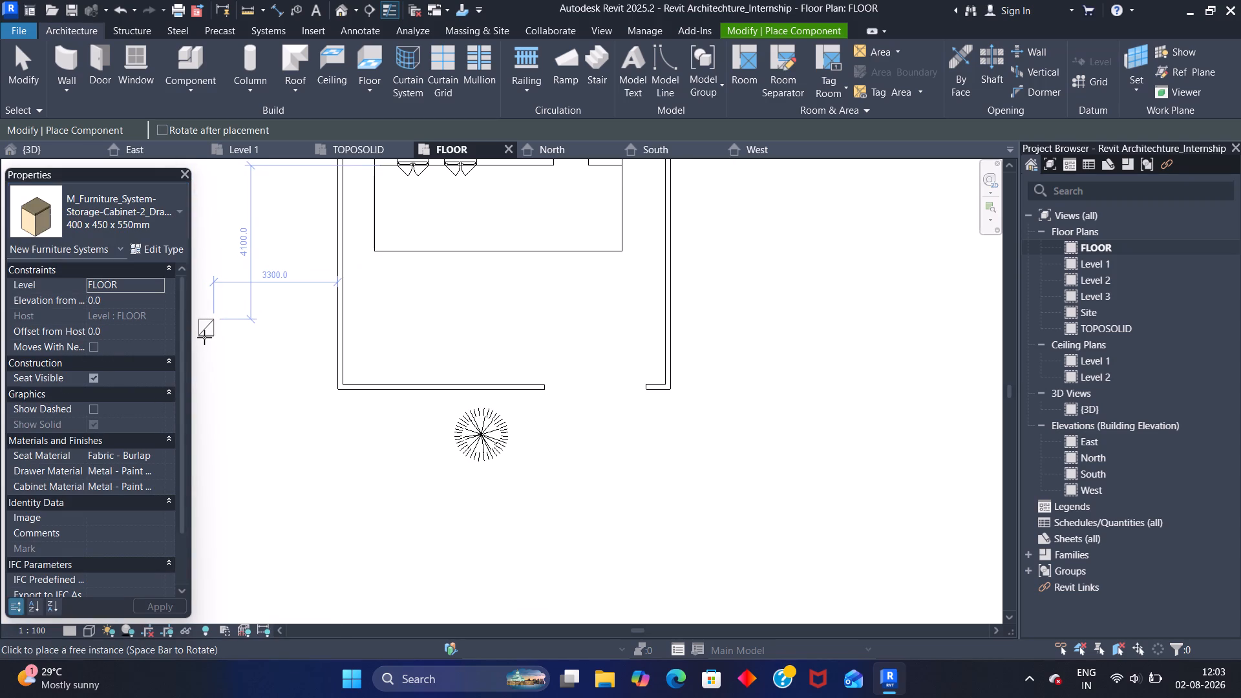
key("Escape")
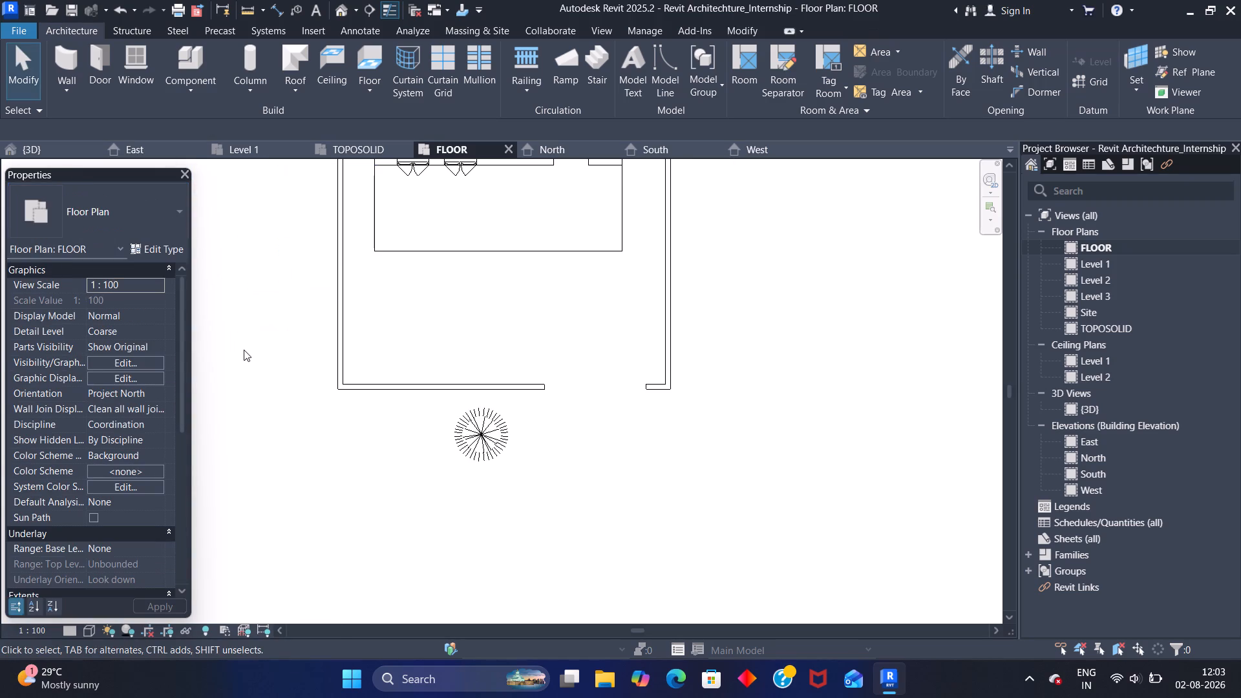
key("Escape")
Open the Level 1 floor plan.
scroll(378, 313, "down", 1)
middle_click_drag(407, 306, 359, 505)
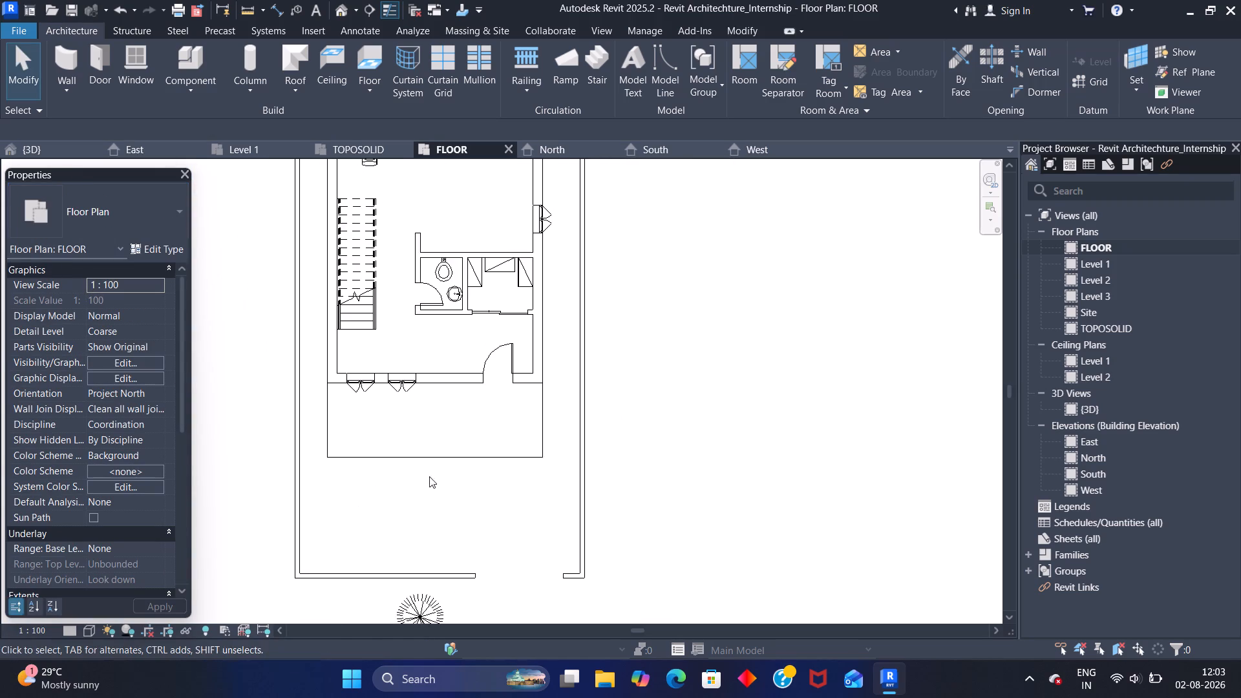
scroll(444, 463, "down", 1)
triple_click(1097, 260)
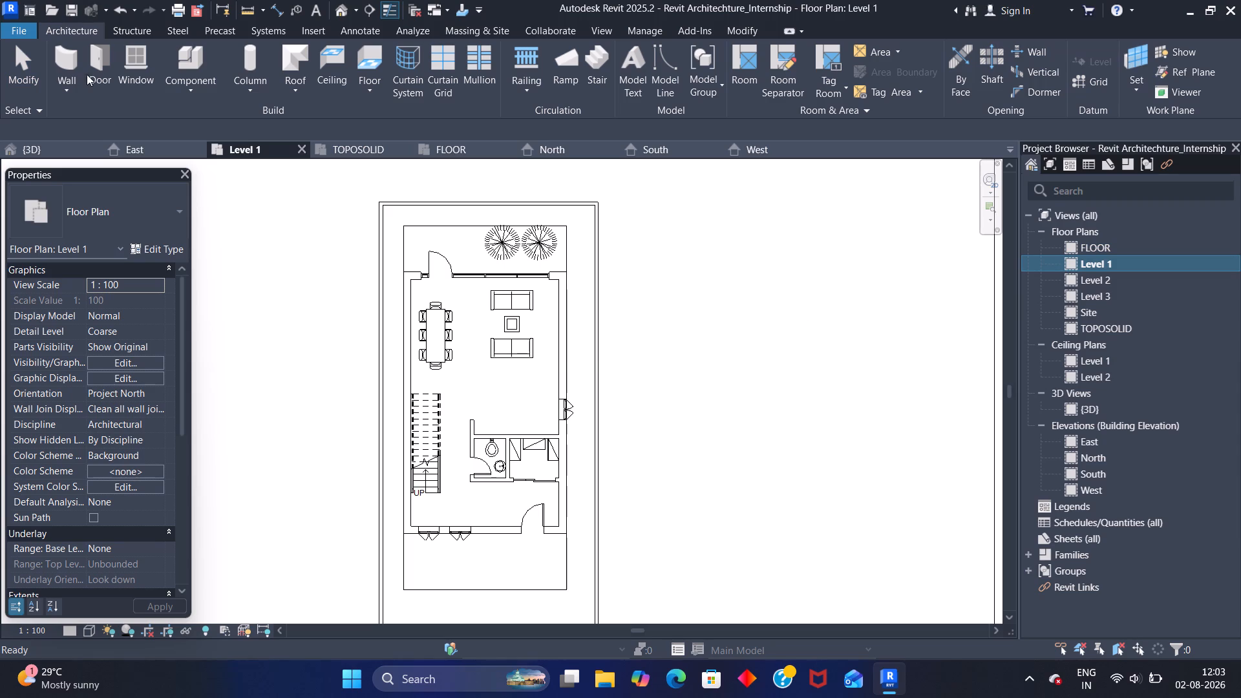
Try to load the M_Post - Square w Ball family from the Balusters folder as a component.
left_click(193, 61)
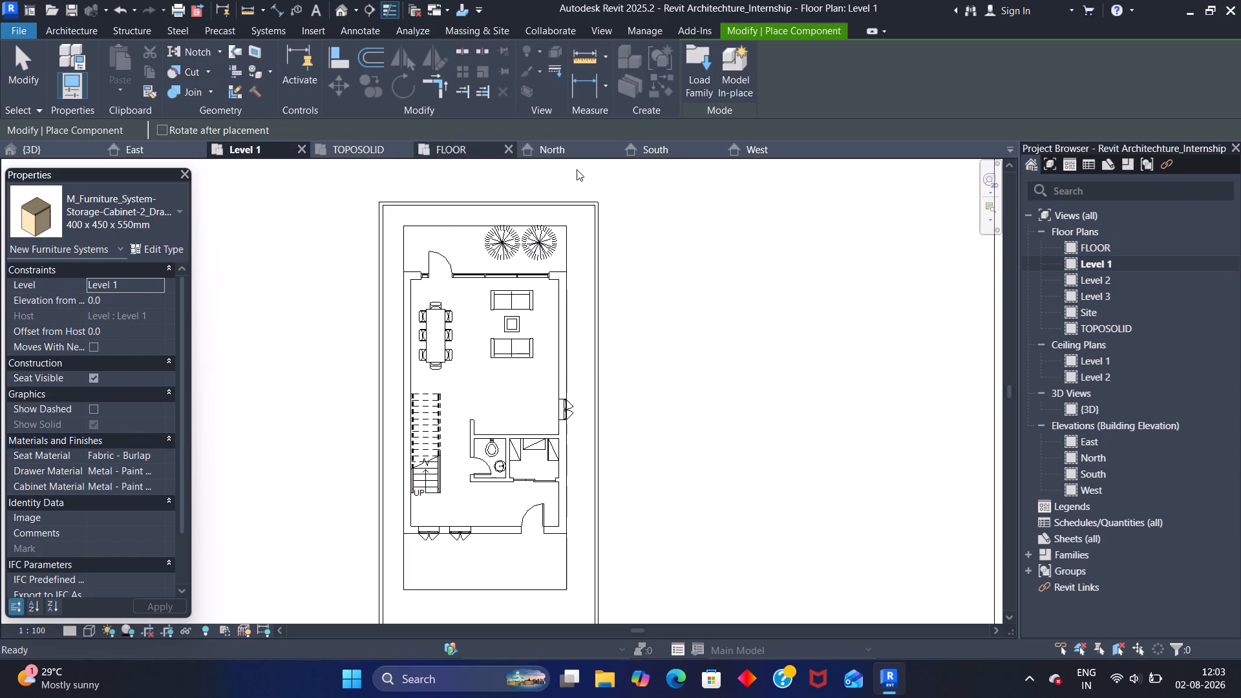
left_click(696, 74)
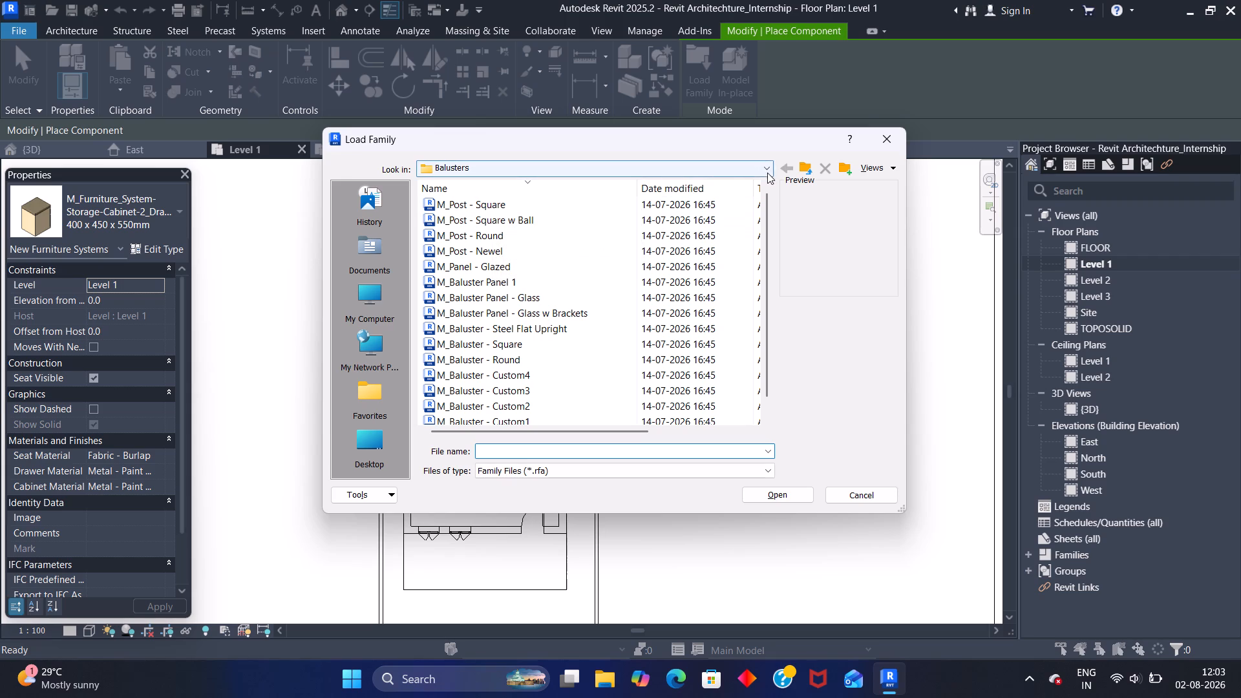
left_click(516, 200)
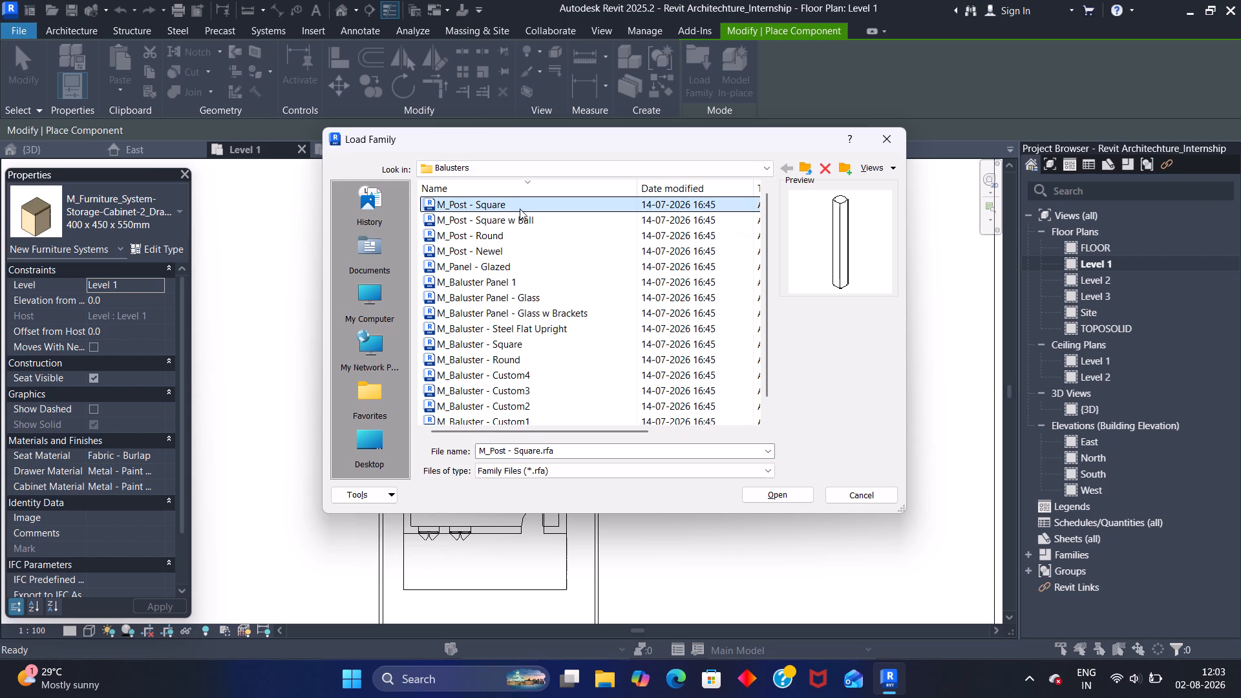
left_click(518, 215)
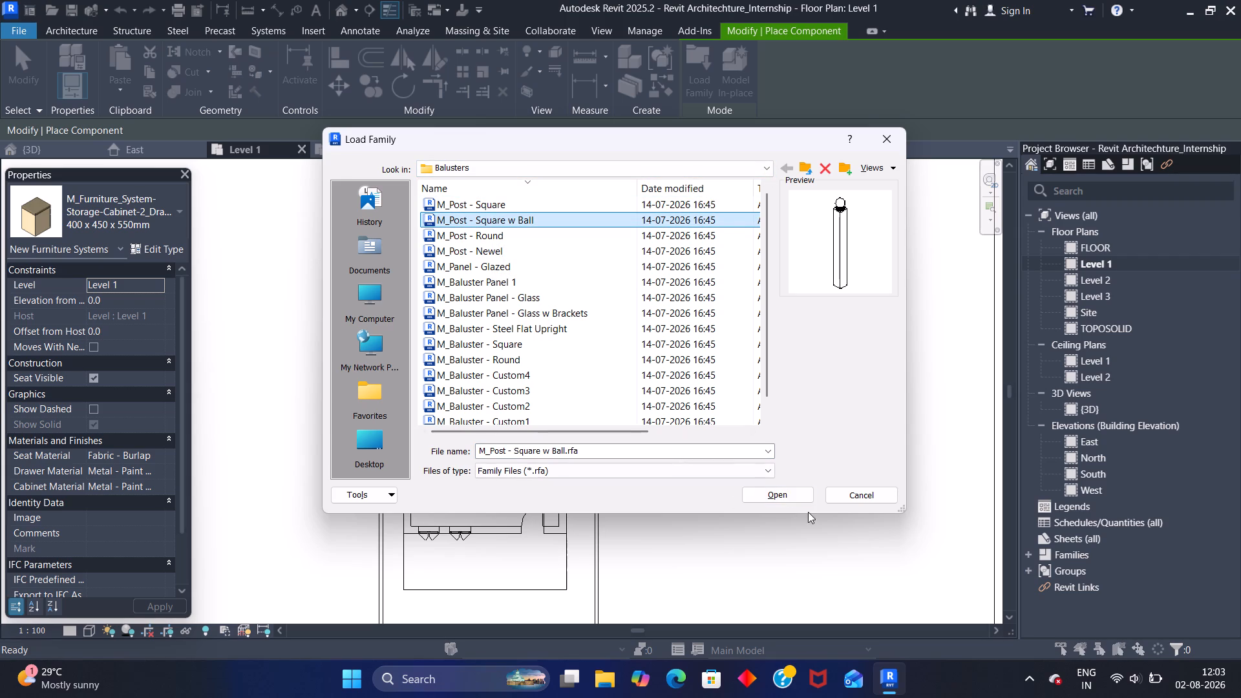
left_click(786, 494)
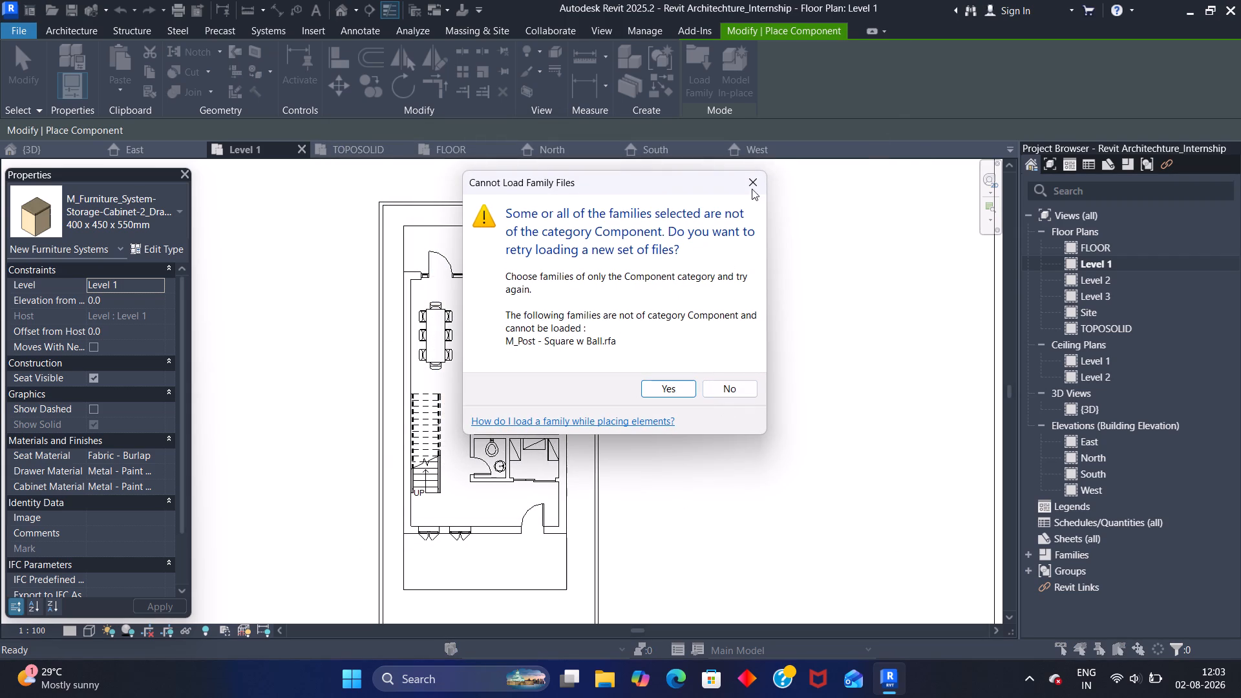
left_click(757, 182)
Browse the family library to the Sustainable Design folder under Libraries, English, US.
left_click(700, 68)
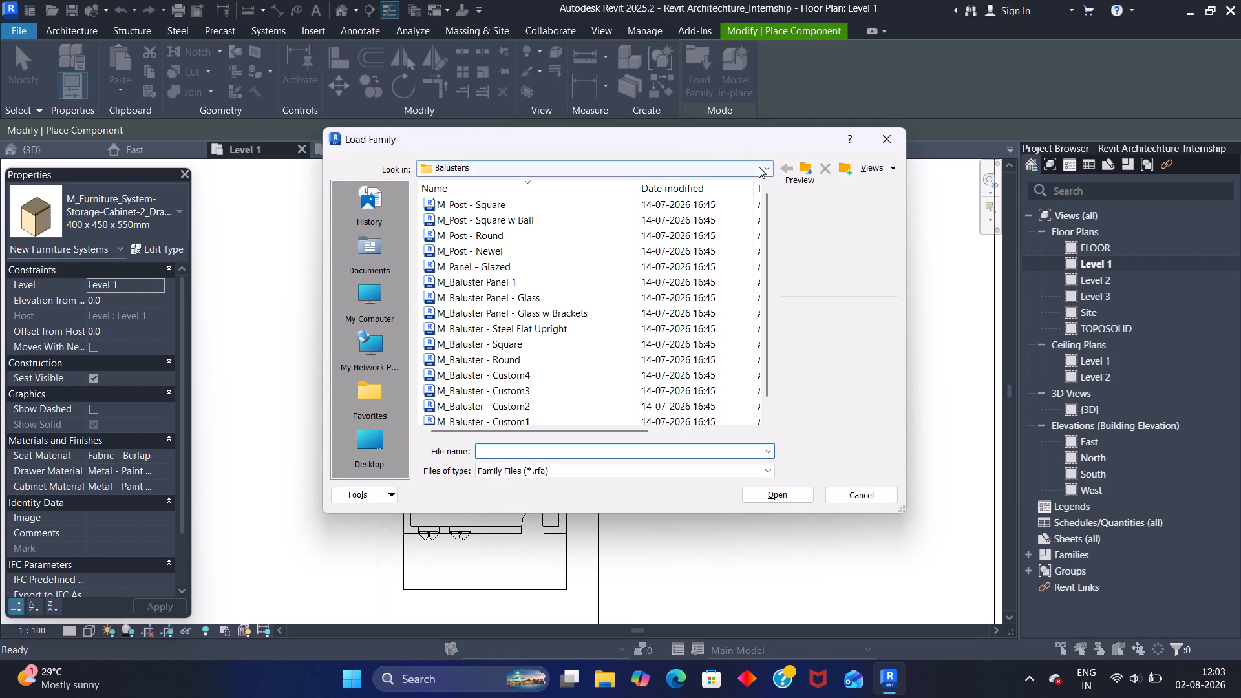
left_click(759, 167)
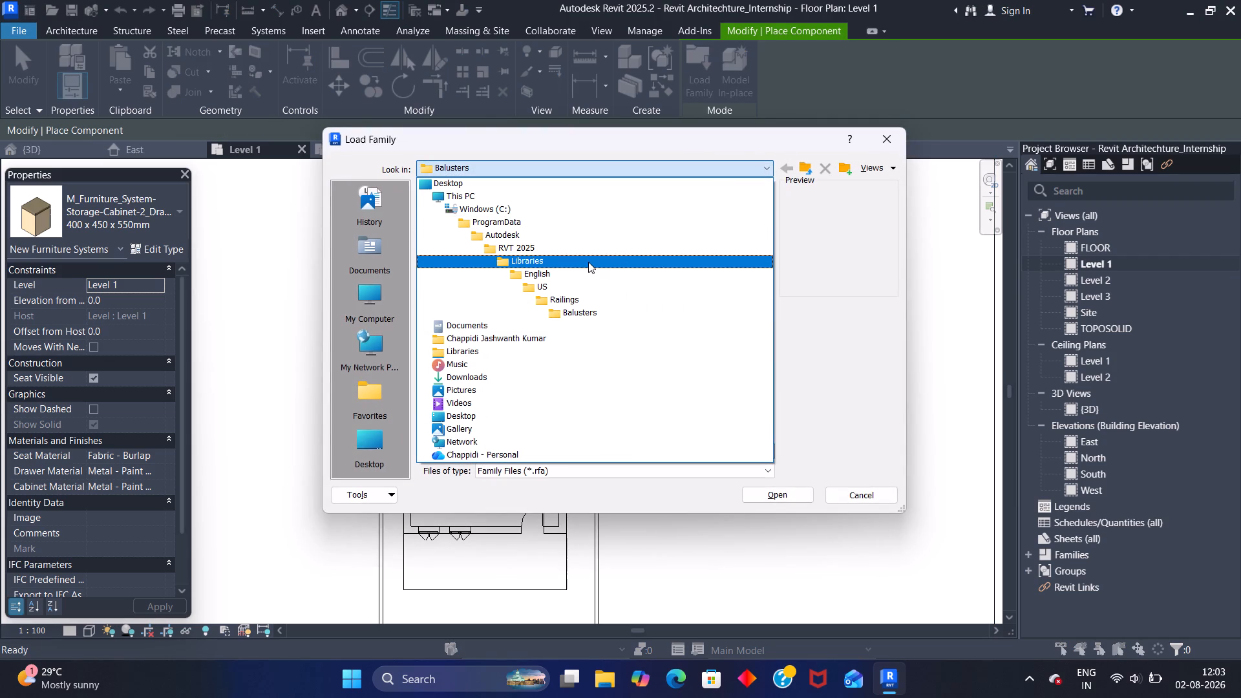
left_click(591, 256)
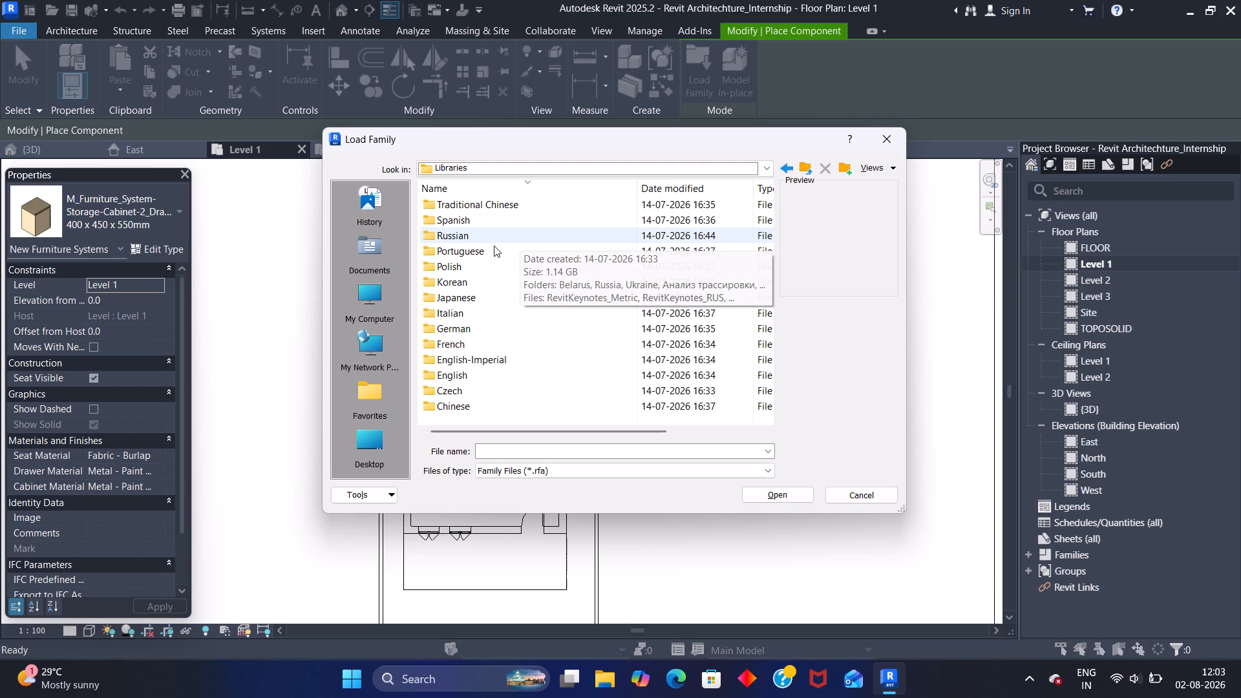
left_click(469, 371)
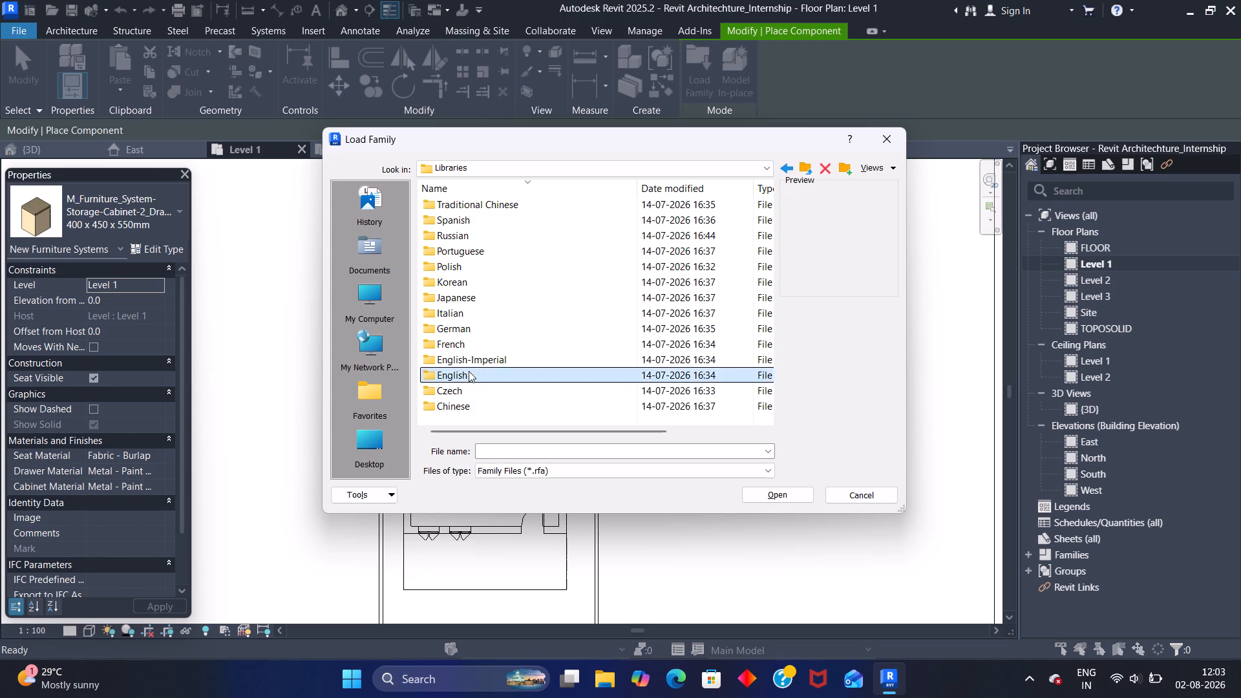
left_click_drag(469, 372, 476, 372)
left_click(480, 372)
left_click(468, 195)
double_click(467, 206)
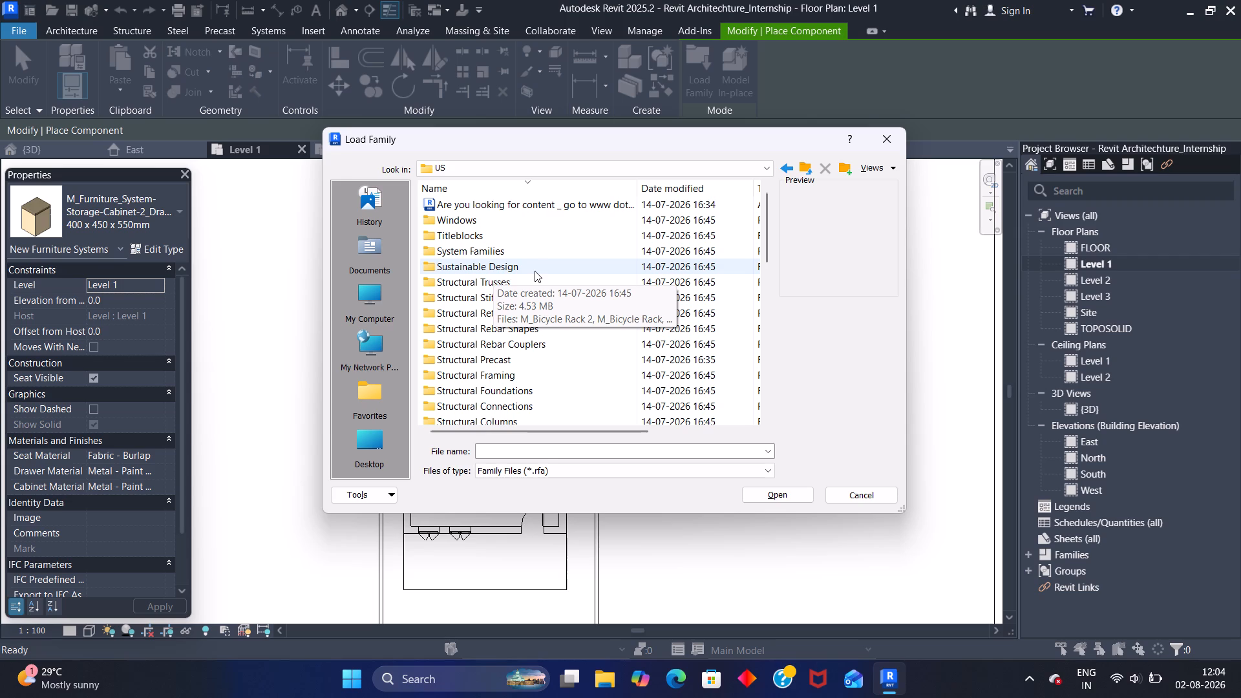
left_click(520, 255)
double_click(522, 255)
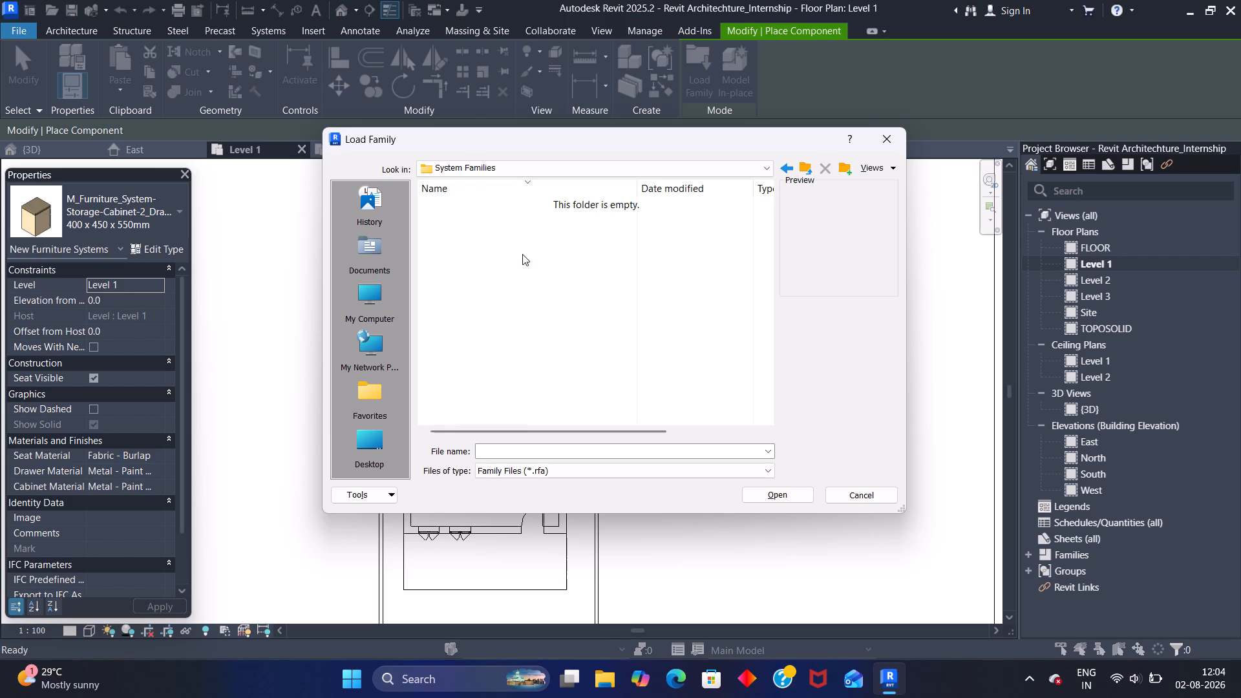
left_click(781, 166)
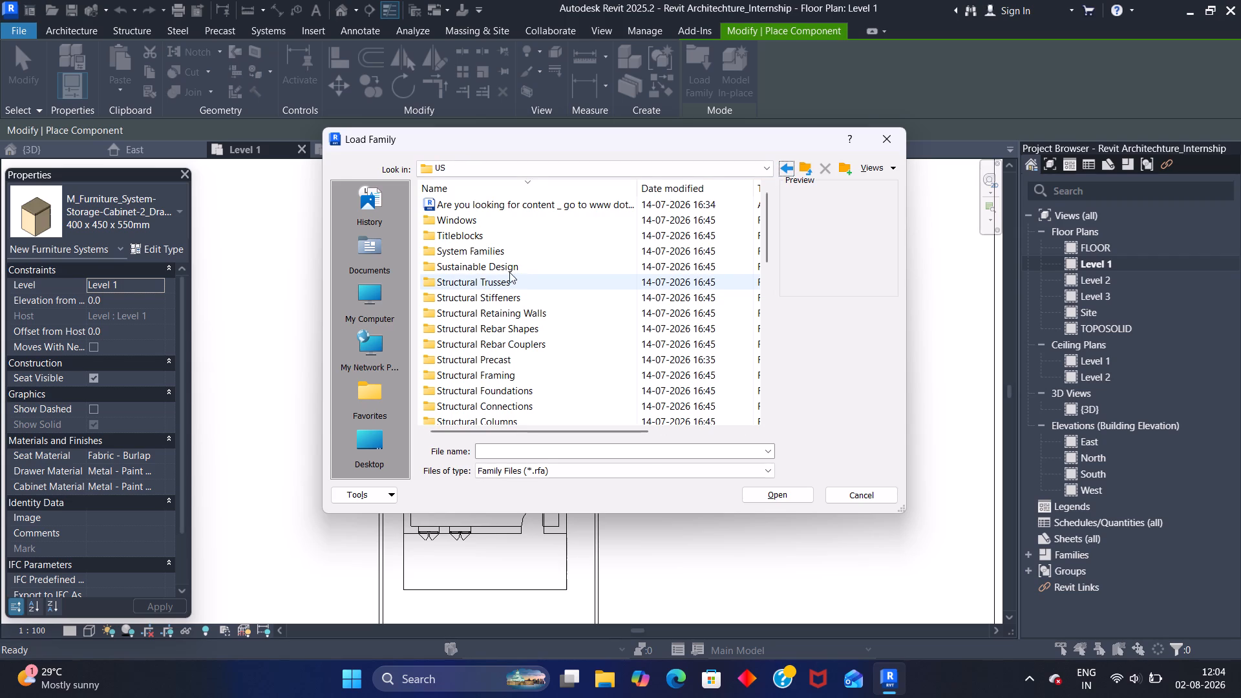
double_click(512, 263)
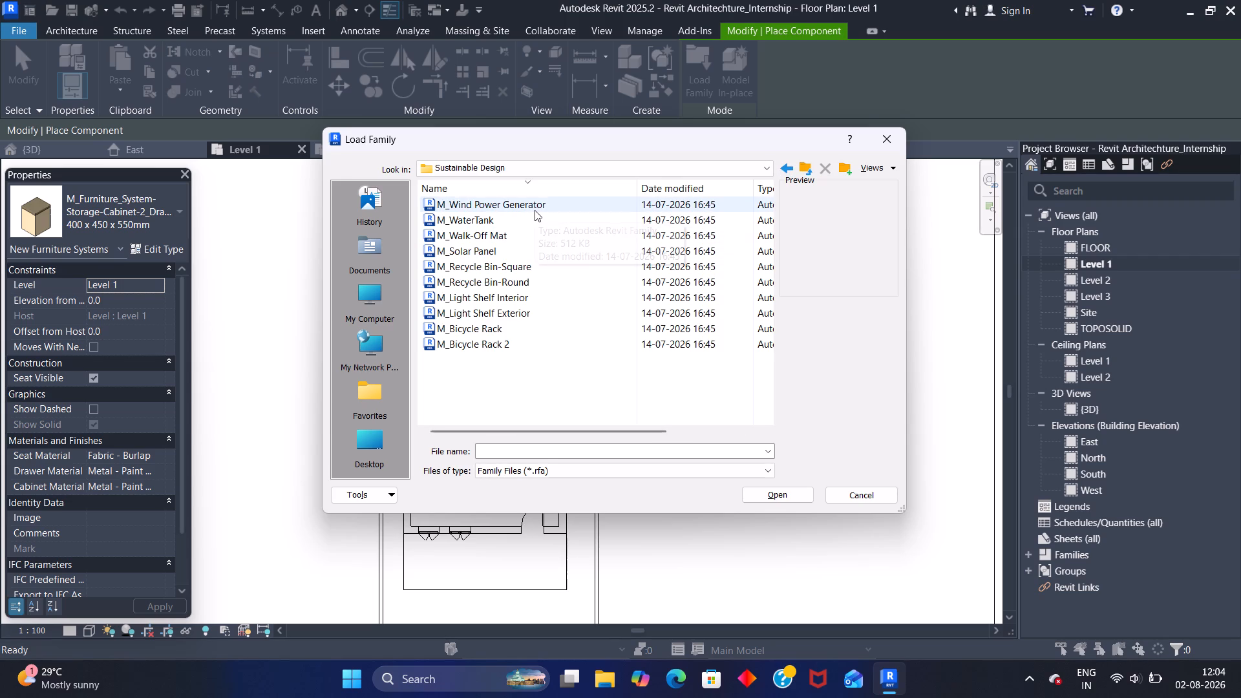
Examine the previews of the Sustainable Design families, from M_Wind Power Generator to M_Bicycle Rack 2.
left_click(535, 209)
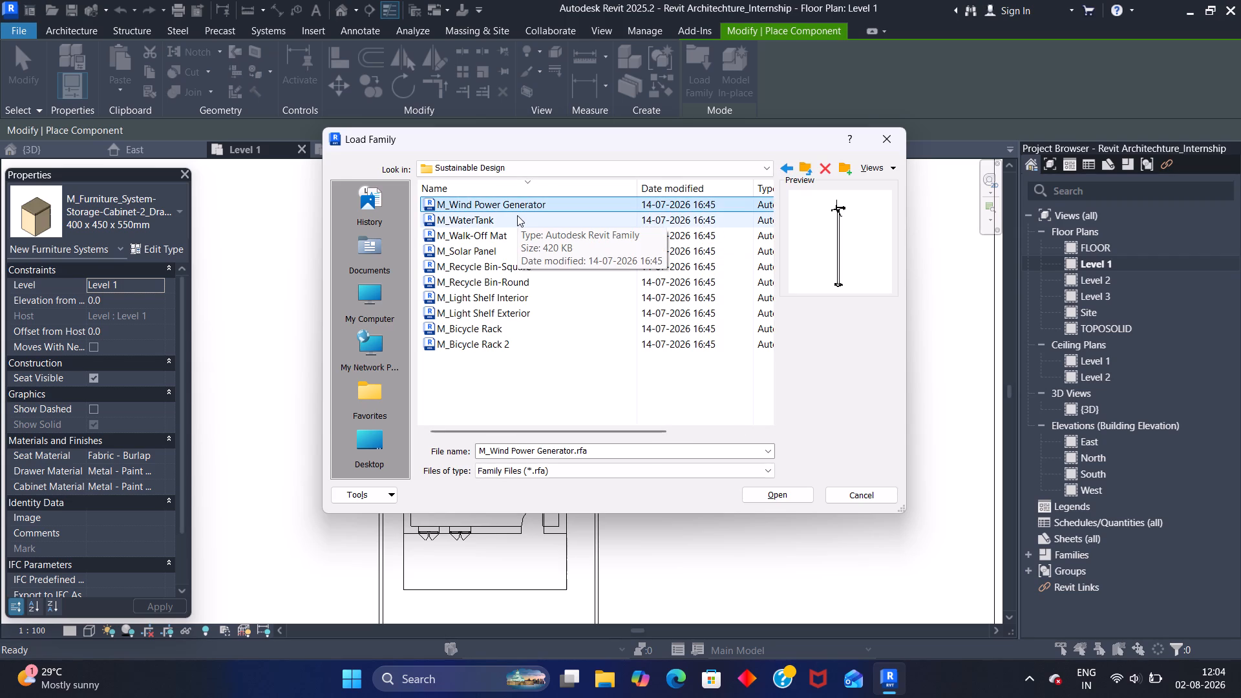
left_click(500, 224)
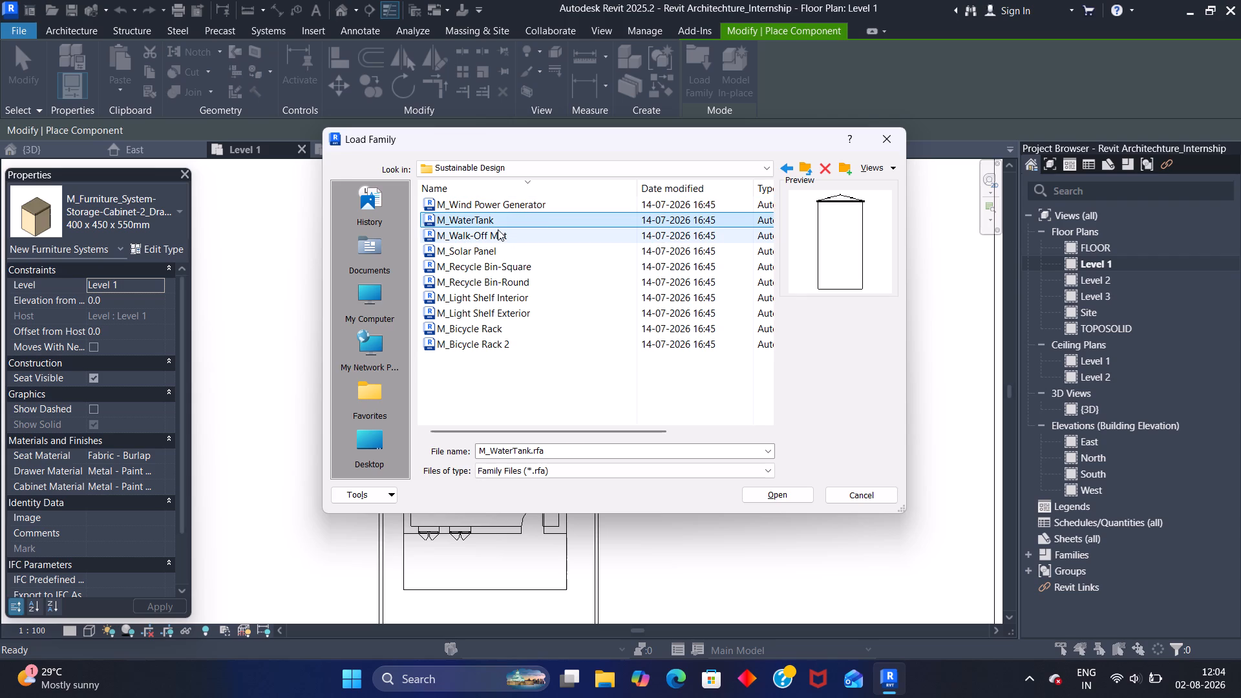
left_click(498, 229)
left_click(505, 249)
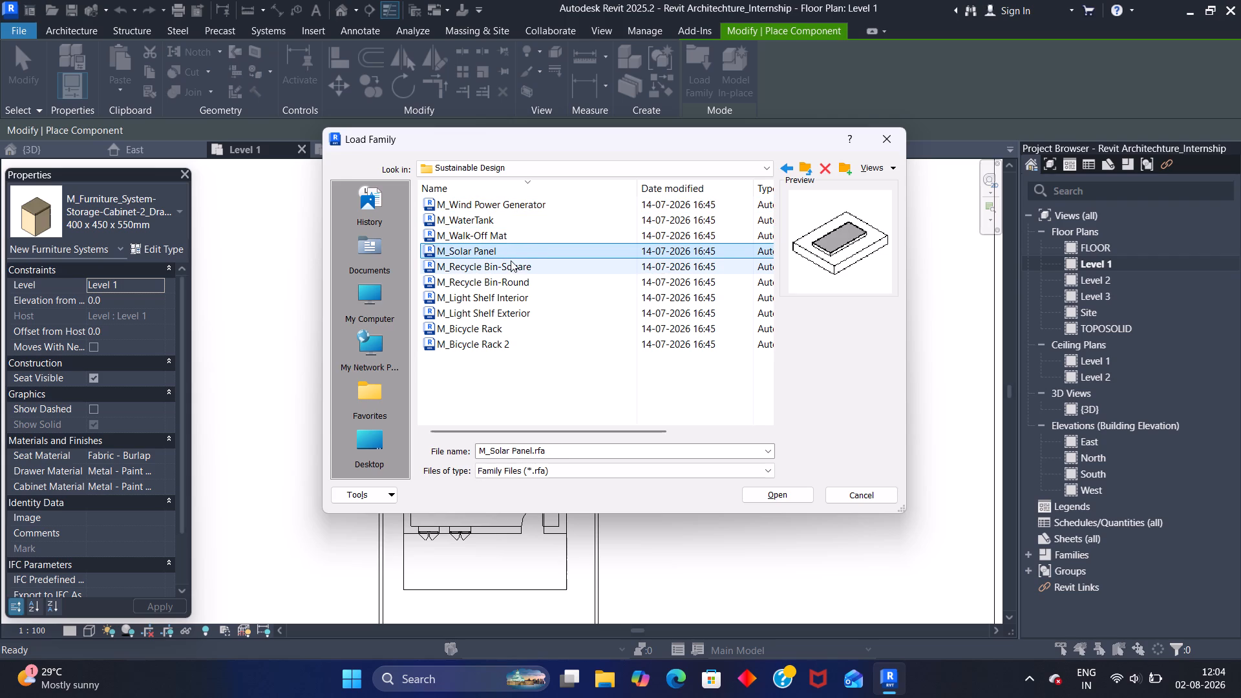
left_click(513, 264)
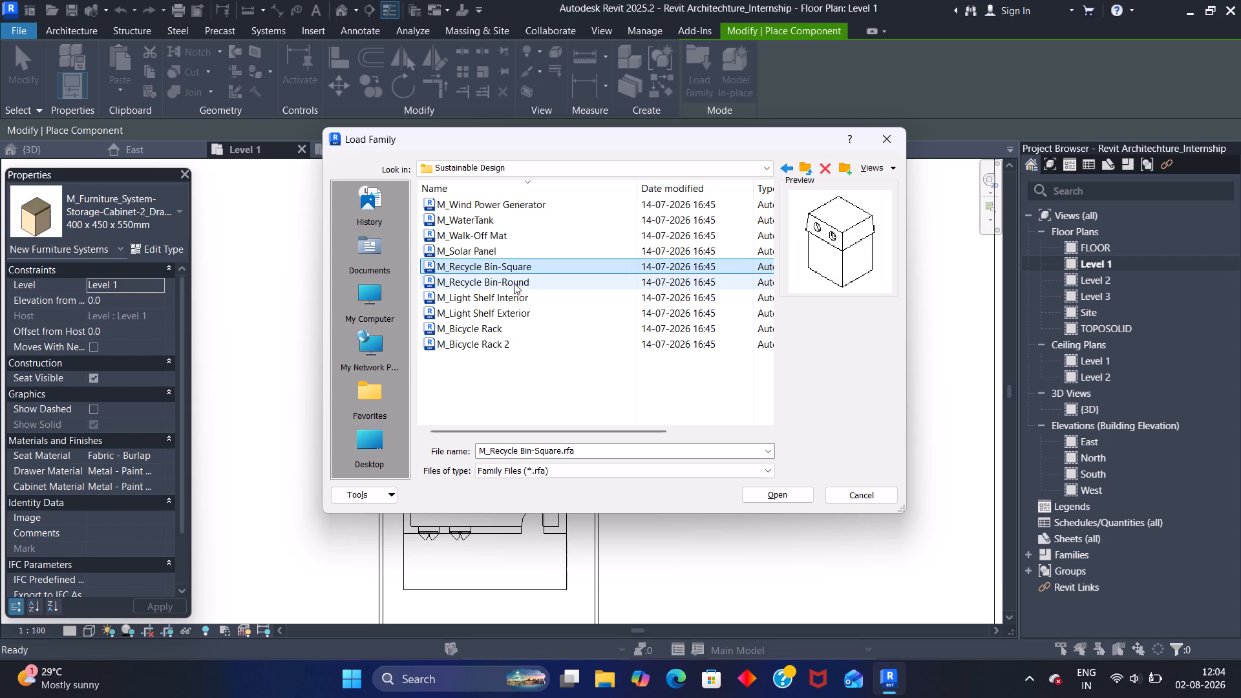
left_click(514, 283)
left_click(512, 301)
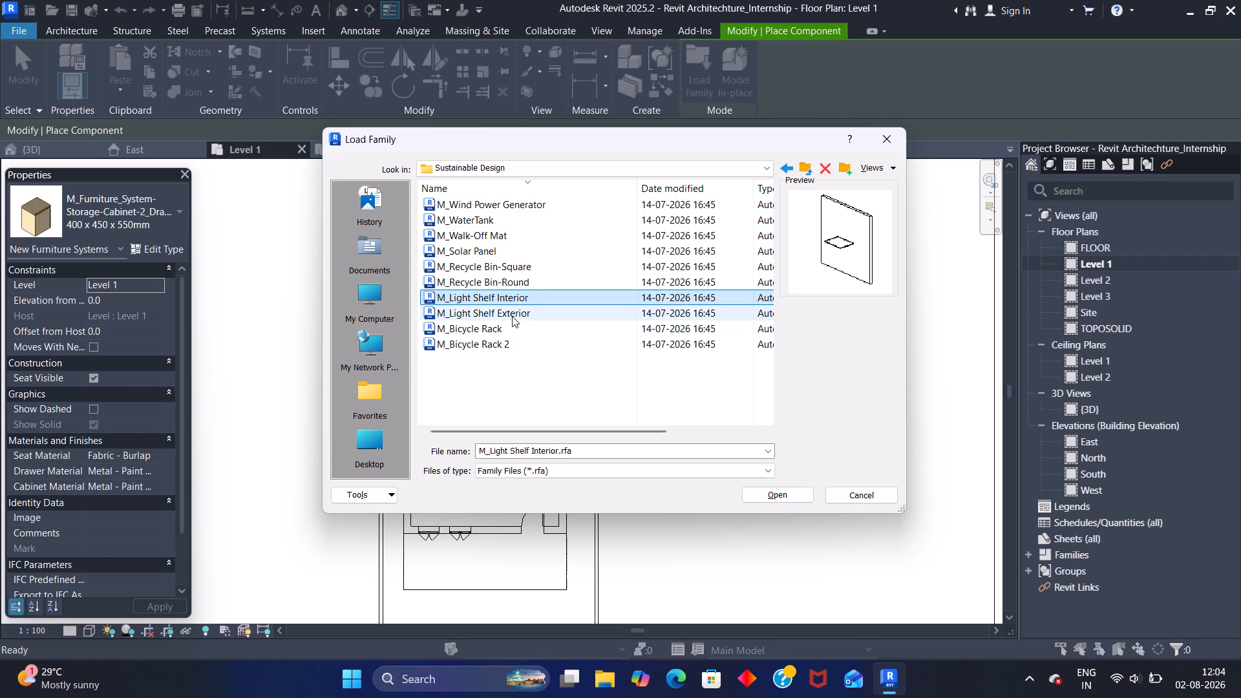
left_click(512, 316)
left_click(511, 326)
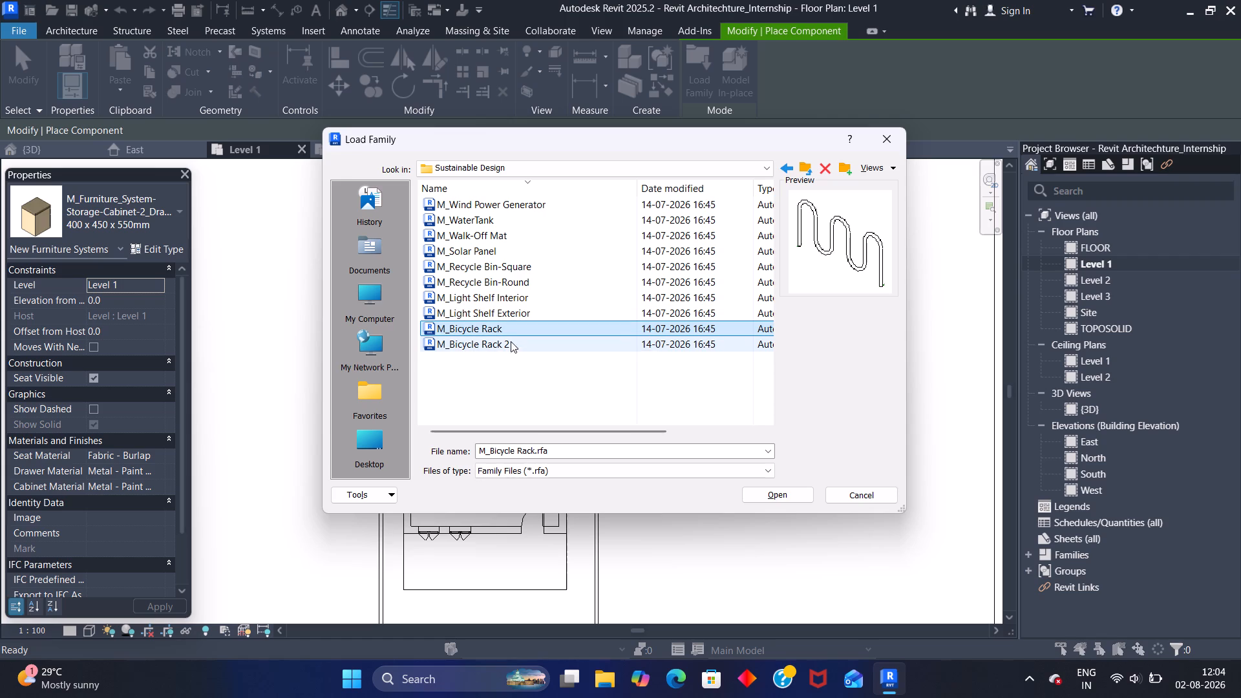
left_click(511, 346)
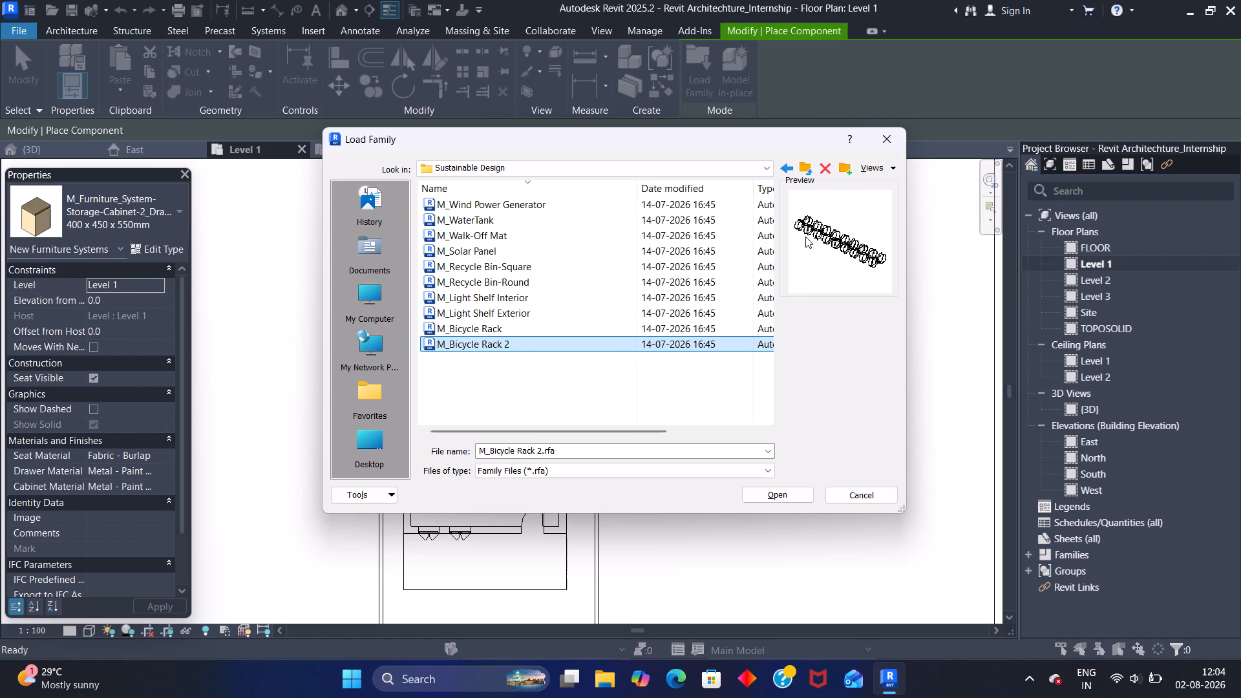
Load the M_Bicycle Rack family for placement as a component.
left_click(500, 326)
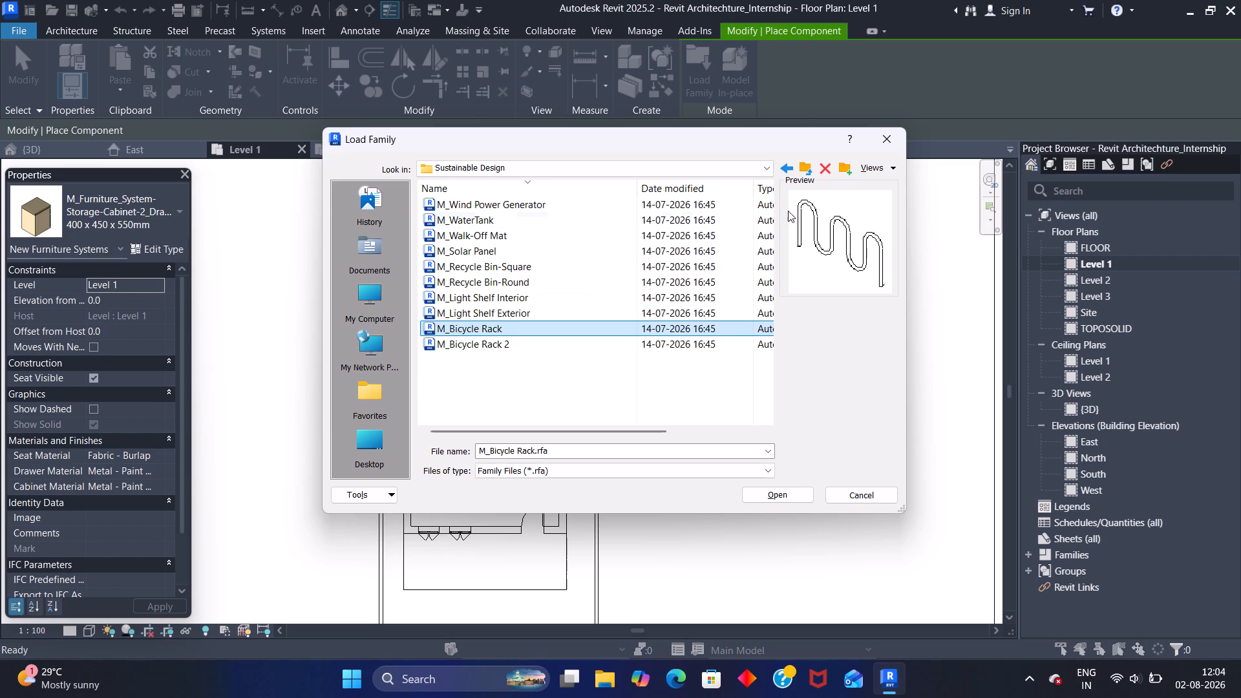
left_click(788, 498)
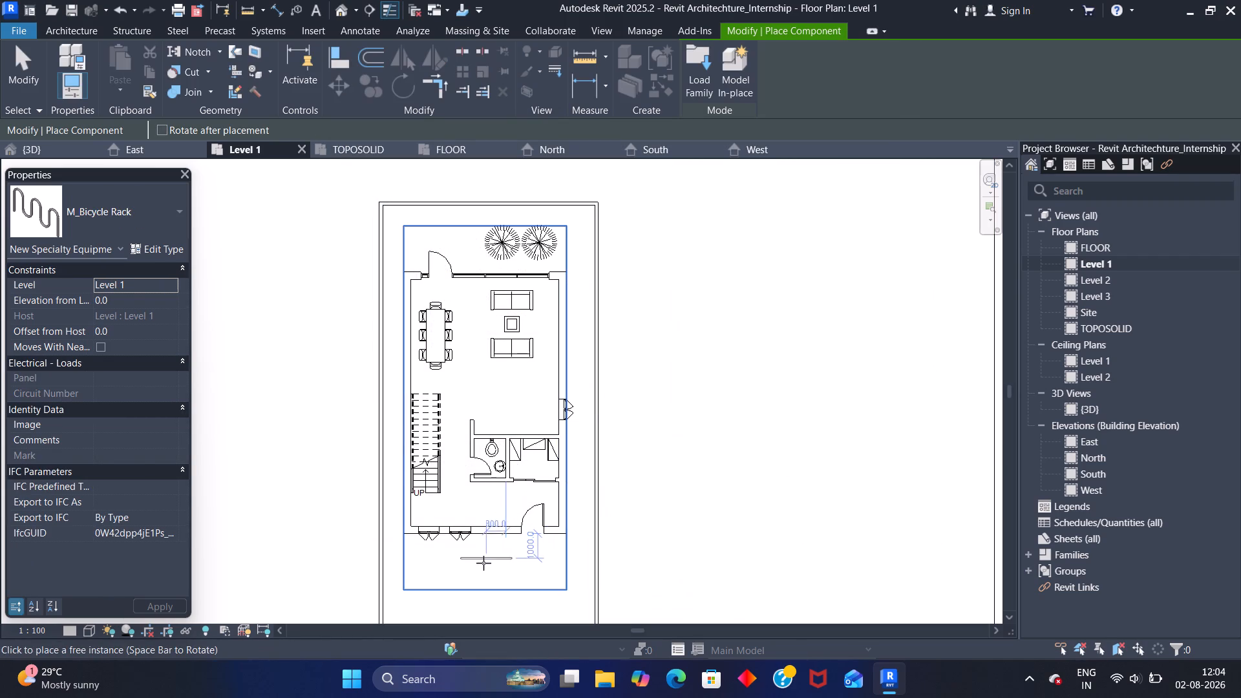
Place the M_Bicycle Rack rotated 90° in the front yard, about 844 mm from the west boundary wall and 4400 mm from the house front.
middle_click_drag(482, 566, 511, 383)
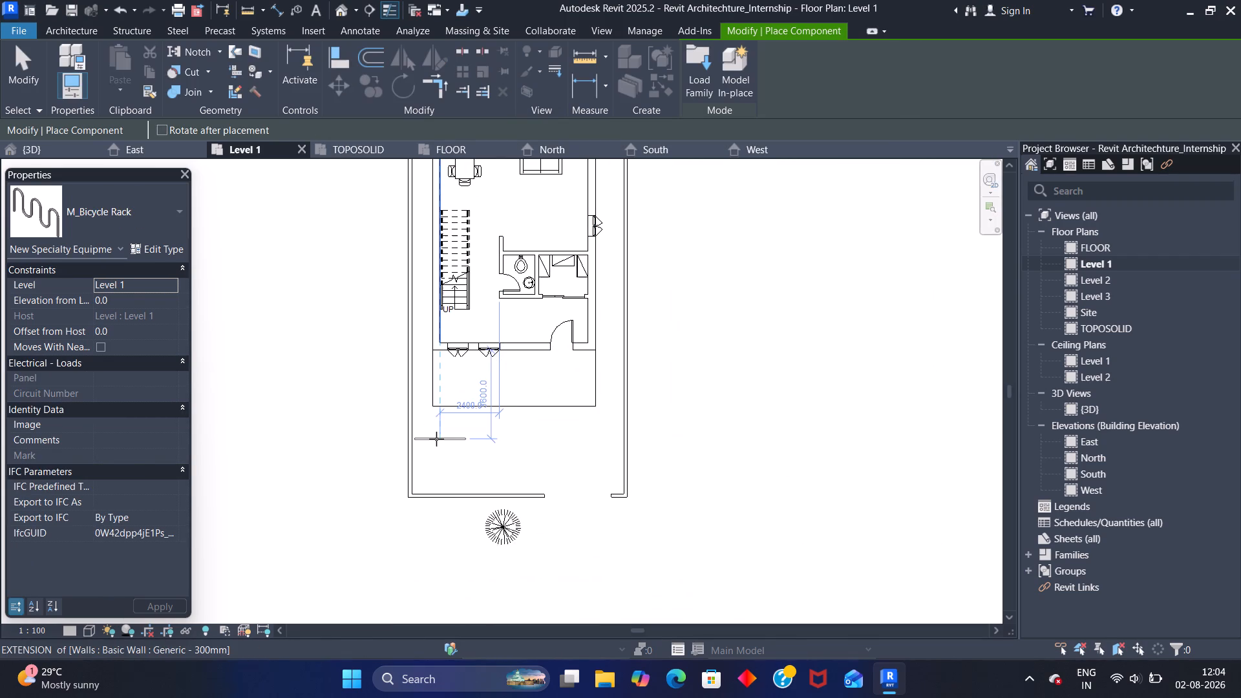
key("space")
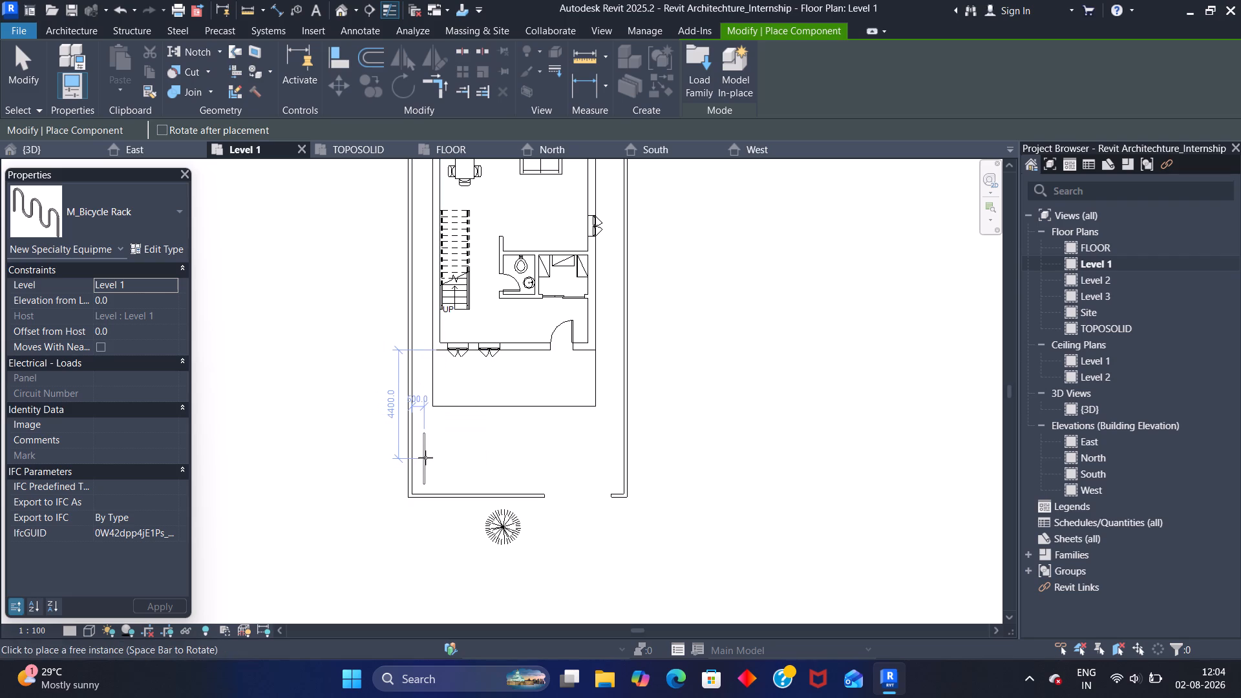
left_click(432, 459)
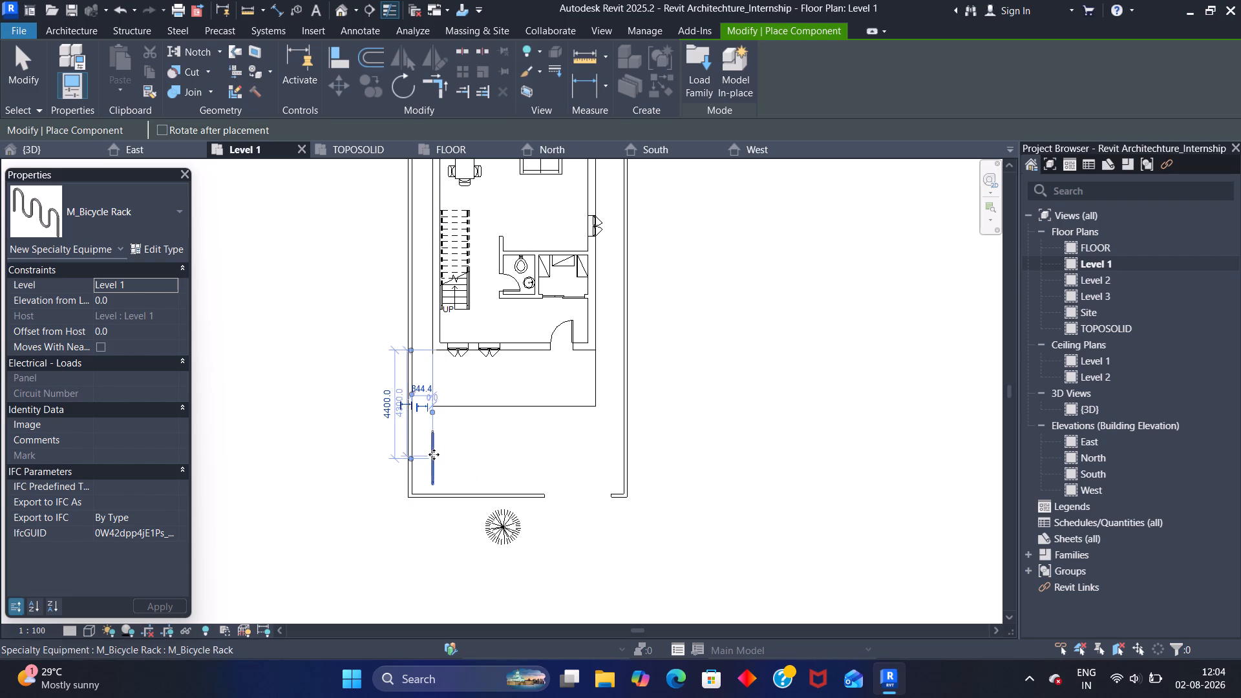
key("Escape")
key("Escape")
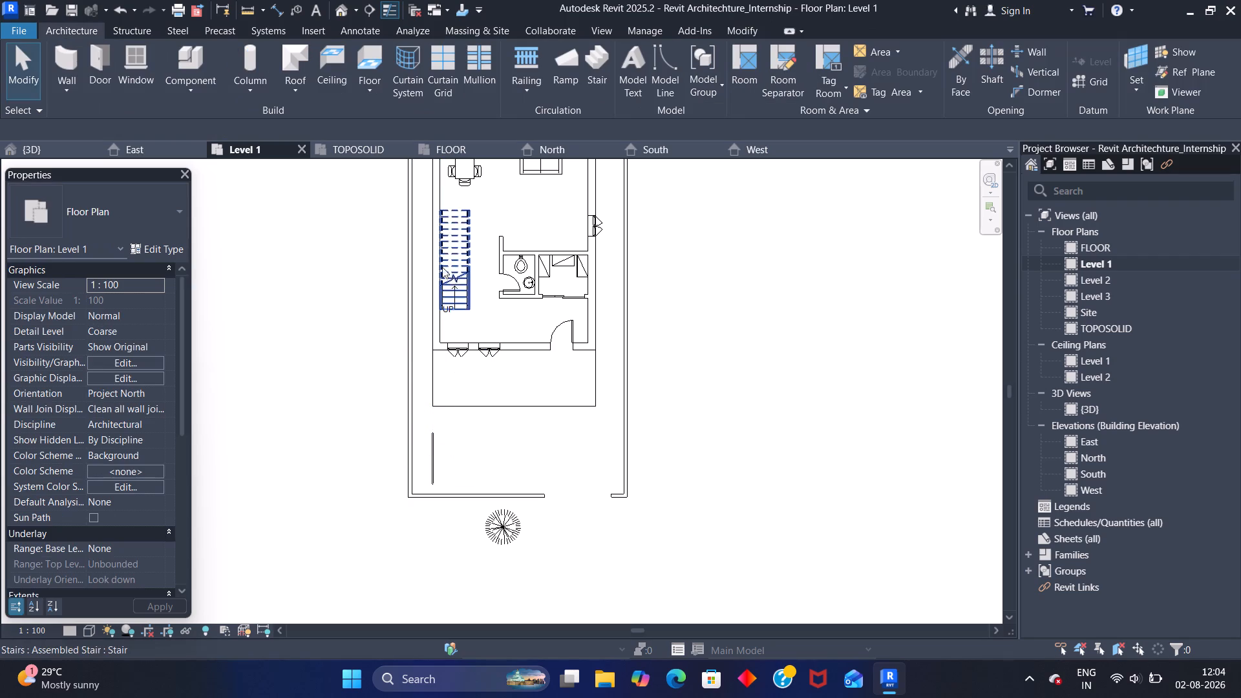
Examine the bicycle rack, boundary walls and front porch slab from several angles in the 3D view.
left_click(72, 145)
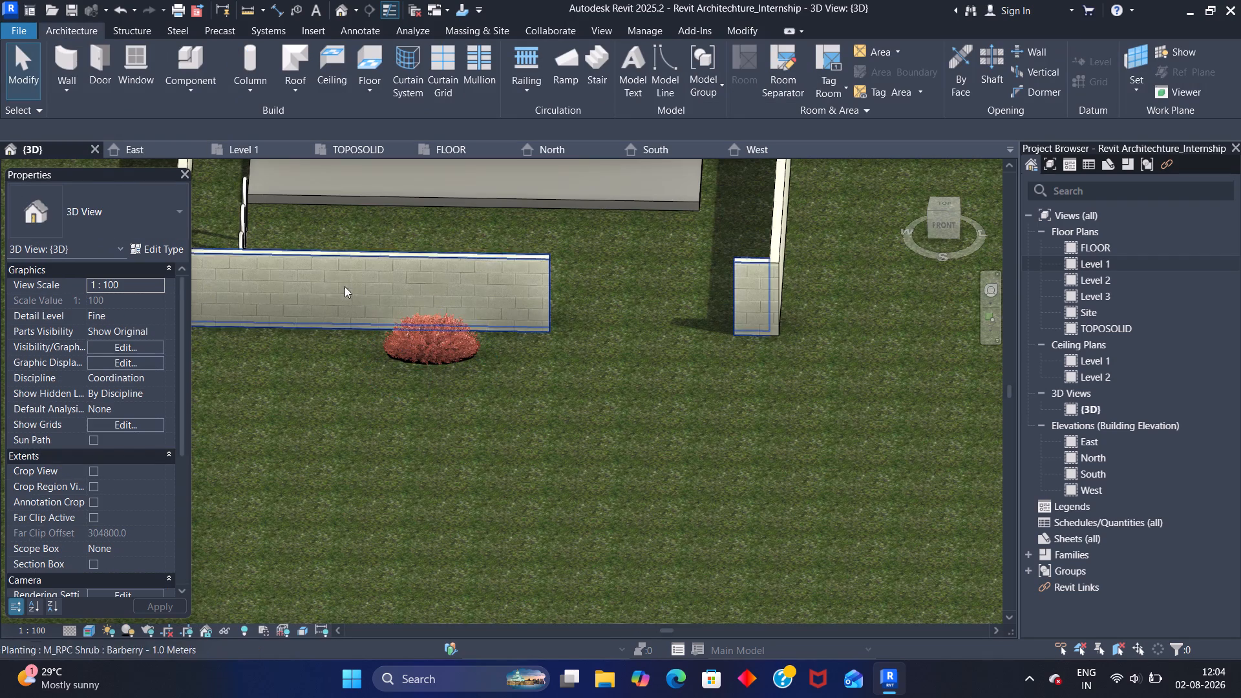
middle_click_drag(323, 227, 346, 292)
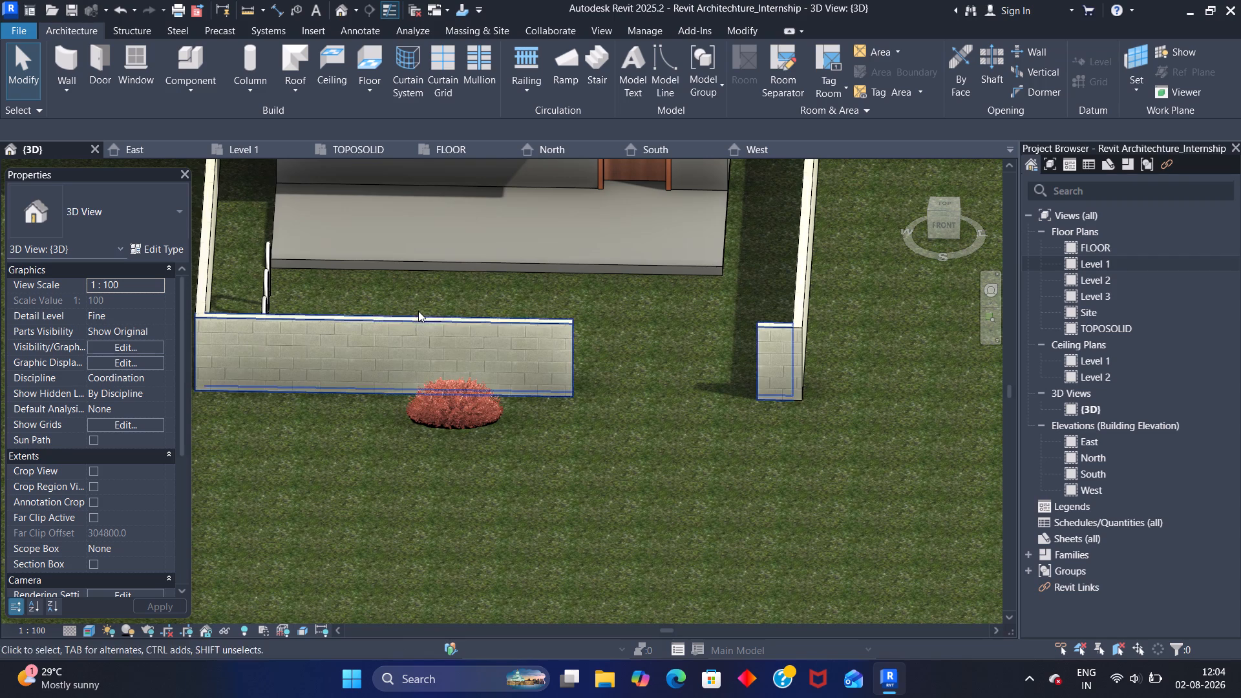
middle_click_drag(460, 282, 412, 306, "shift")
scroll(418, 287, "down", 5)
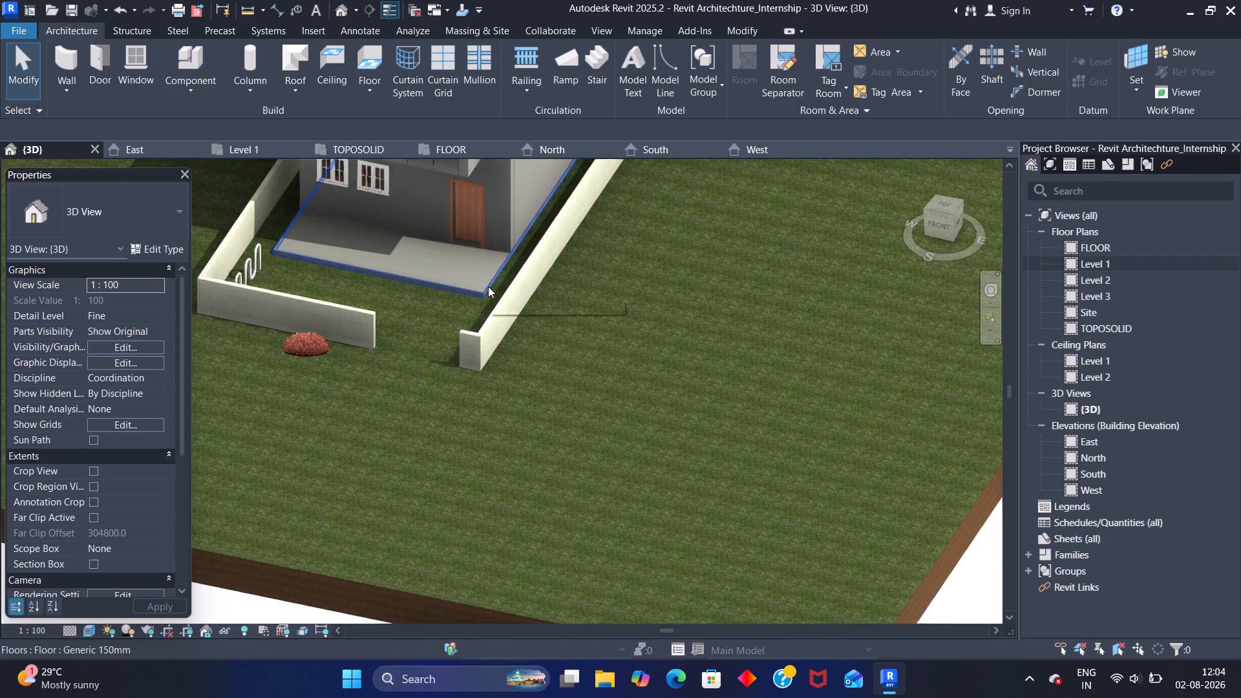
middle_click_drag(476, 299, 393, 354, "shift")
middle_click_drag(481, 250, 822, 382)
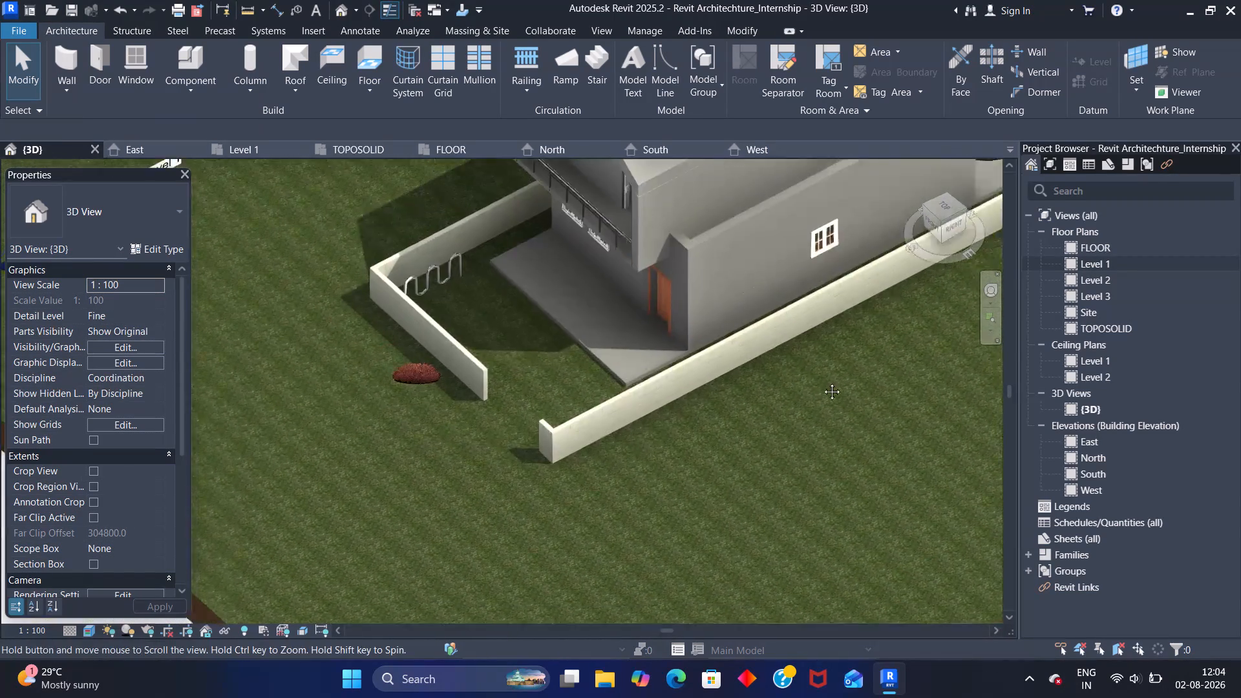
middle_click_drag(822, 382, 829, 385)
middle_click_drag(610, 375, 557, 375, "shift")
scroll(516, 231, "up", 1)
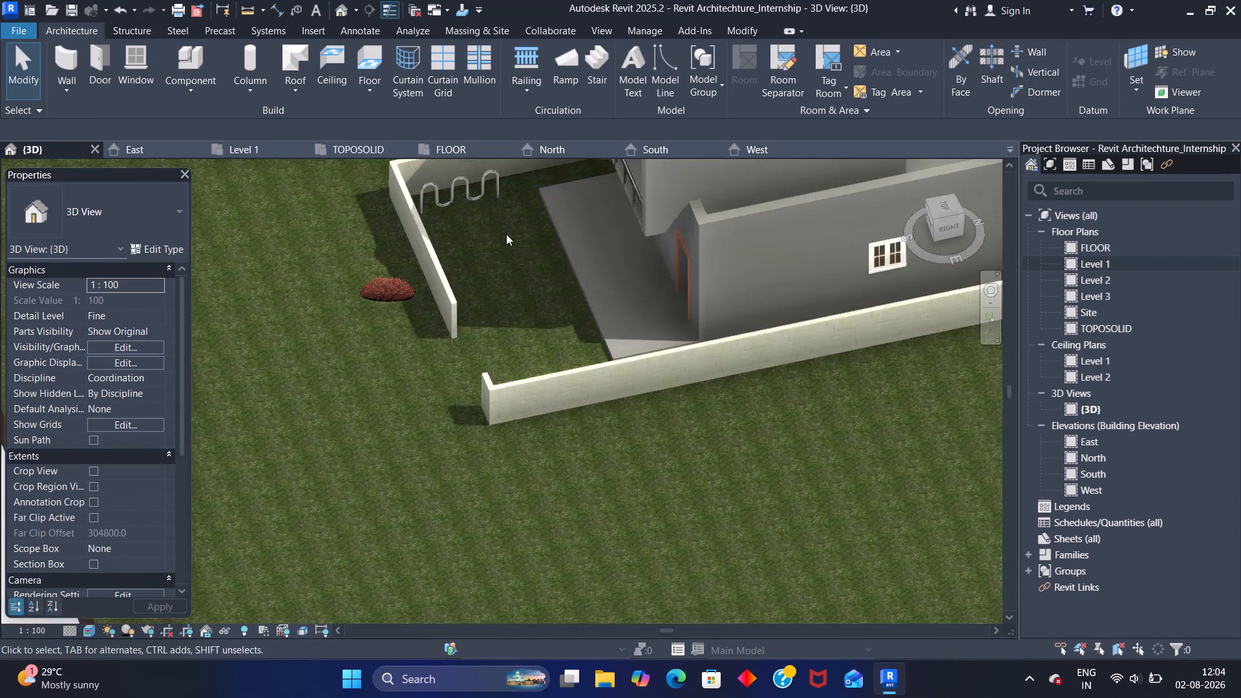
scroll(484, 226, "up", 5)
middle_click_drag(536, 223, 497, 297, "shift")
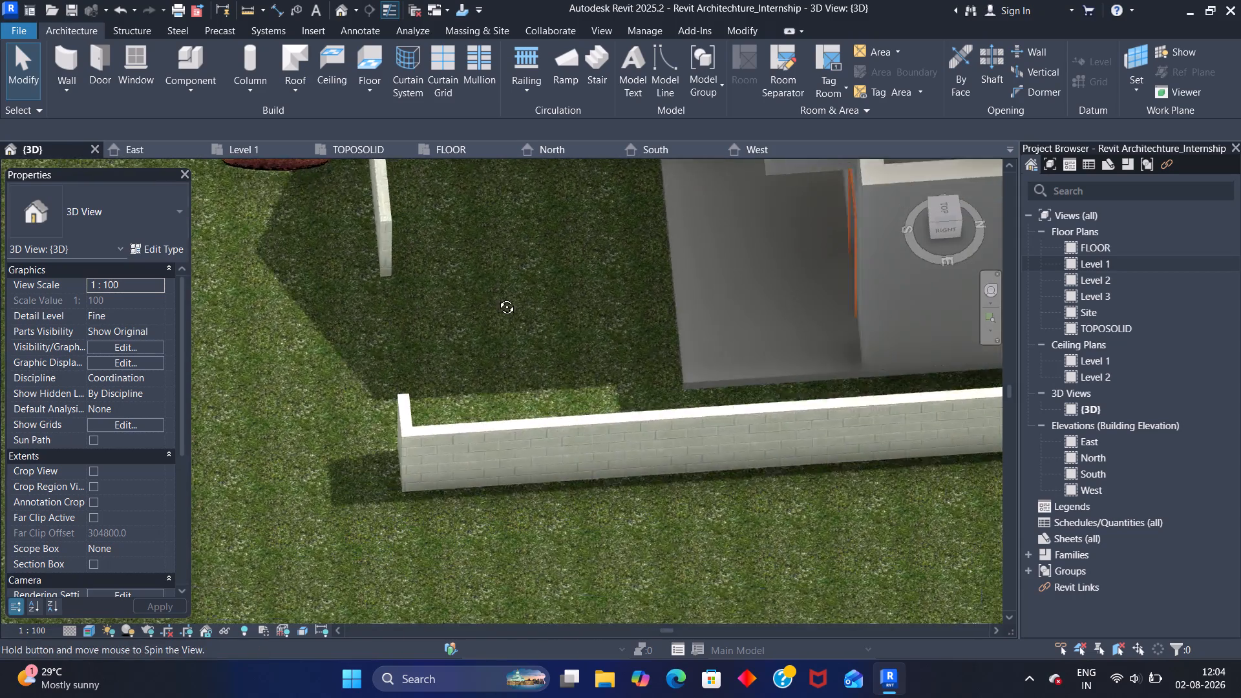
middle_click_drag(497, 297, 480, 322, "shift")
scroll(538, 207, "down", 3)
middle_click_drag(538, 230, 473, 467)
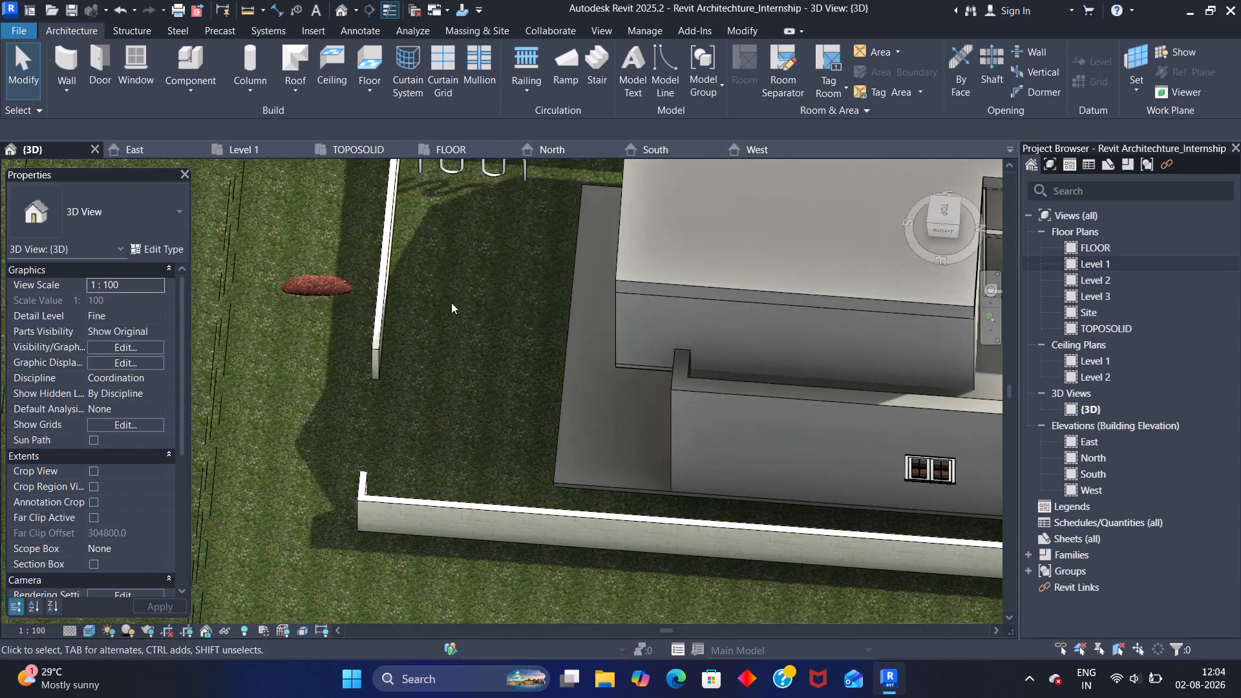
scroll(440, 233, "up", 1)
middle_click_drag(442, 225, 482, 430)
scroll(505, 388, "up", 3)
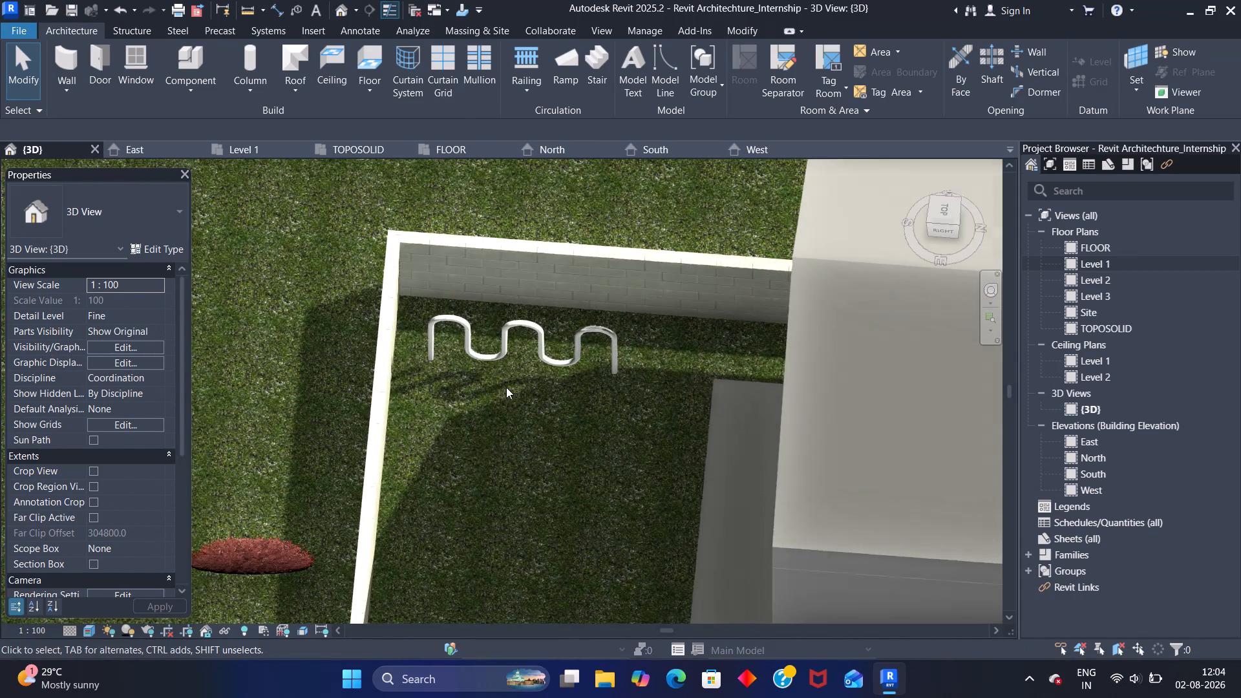
scroll(508, 385, "up", 3)
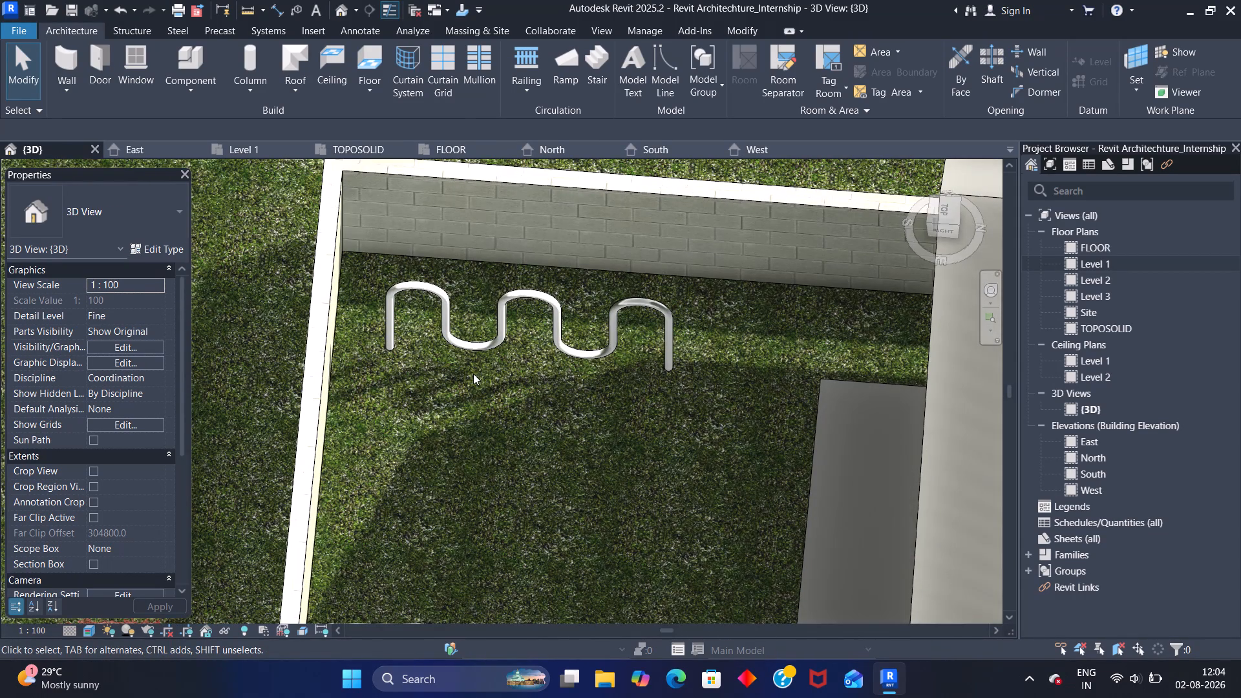
middle_click_drag(424, 388, 540, 467, "shift")
scroll(546, 426, "down", 7)
middle_click_drag(734, 548, 624, 251)
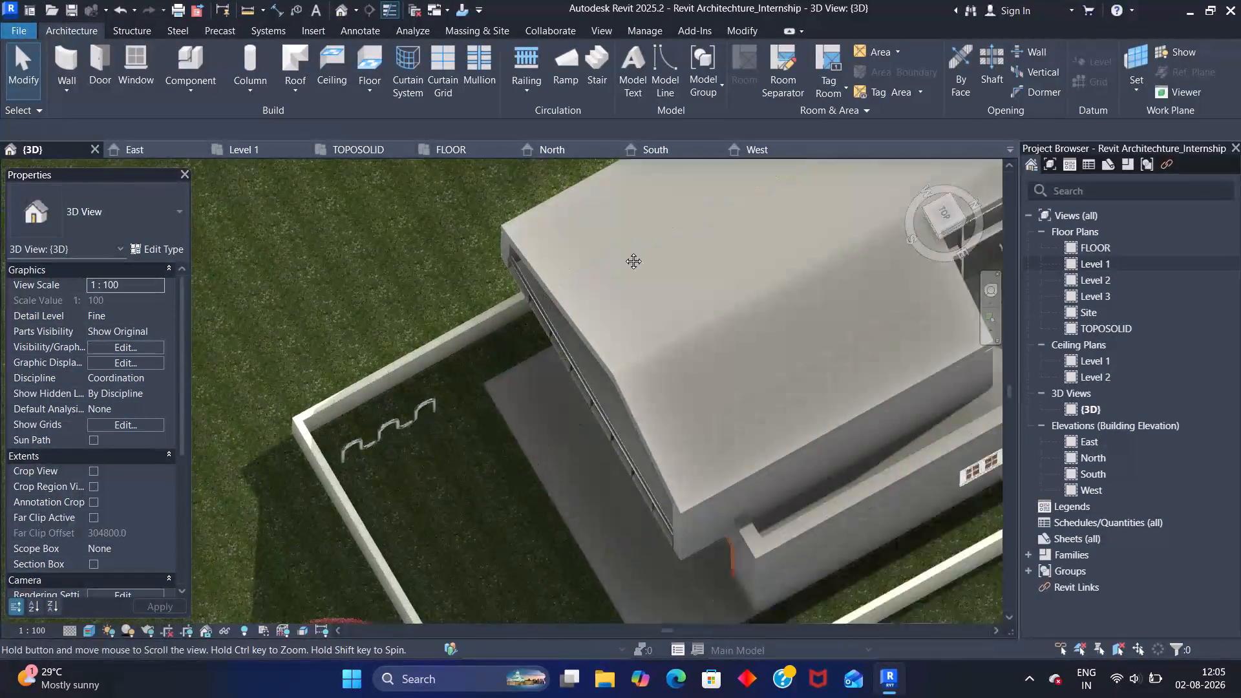
middle_click_drag(624, 251, 596, 216)
middle_click_drag(423, 511, 541, 470, "shift")
middle_click_drag(880, 550, 889, 499)
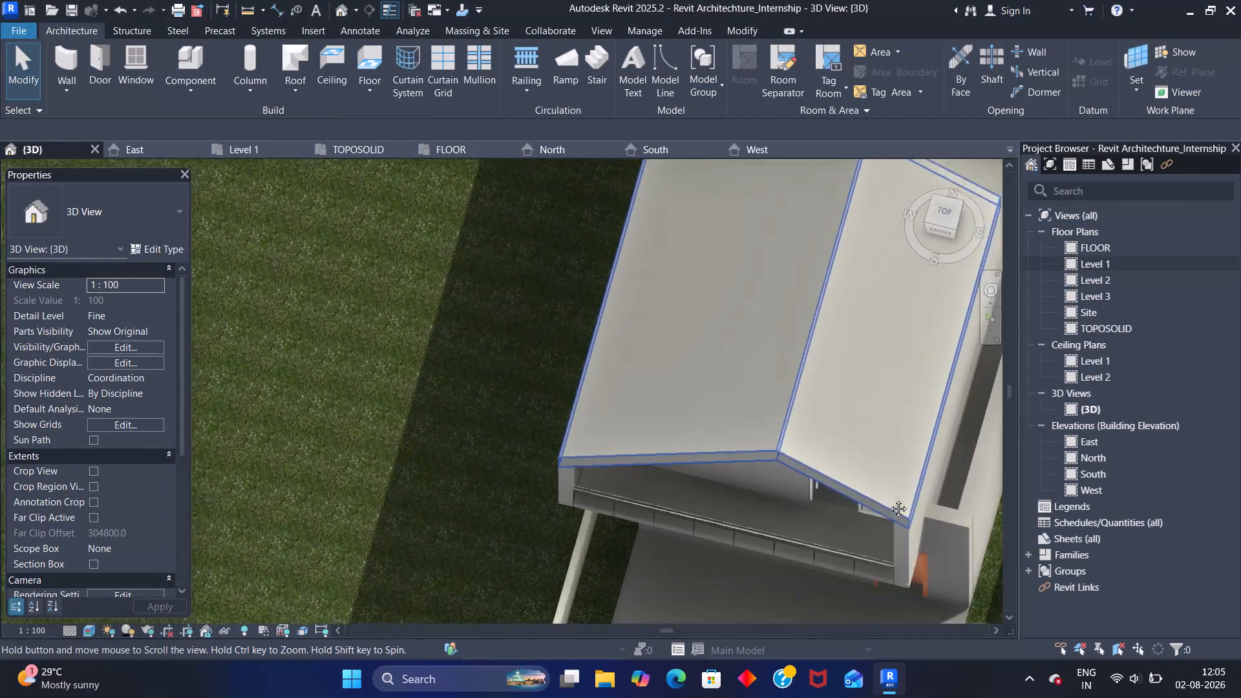
middle_click_drag(889, 499, 664, 325)
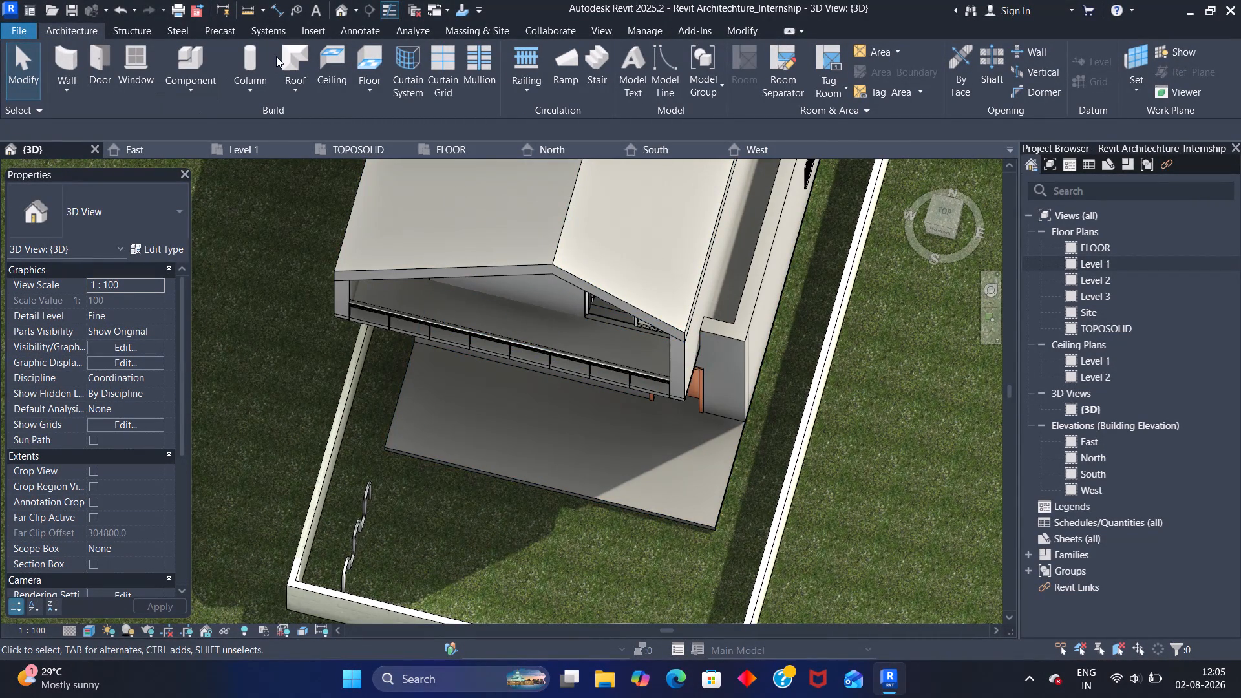
On Level 1, sketch a Glass Panel - Bottom Fill railing path along the porch slab's west edge, 40 mm inward, about 2279 mm long.
left_click(518, 63)
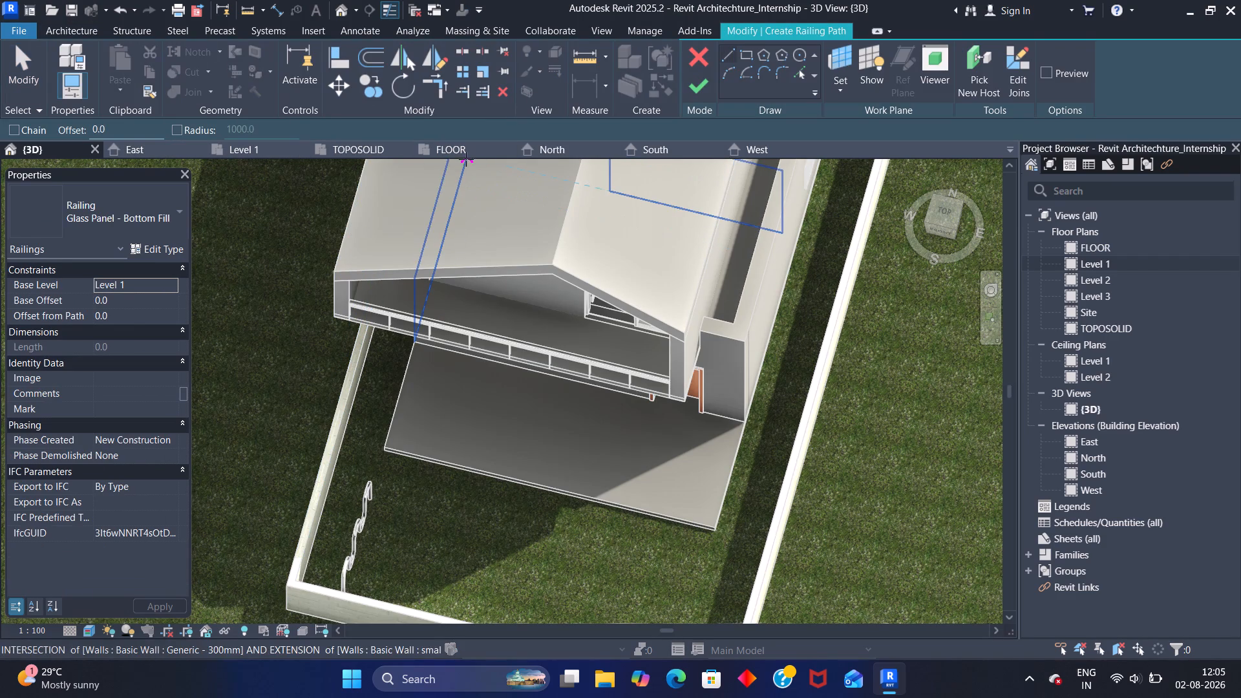
left_click(253, 143)
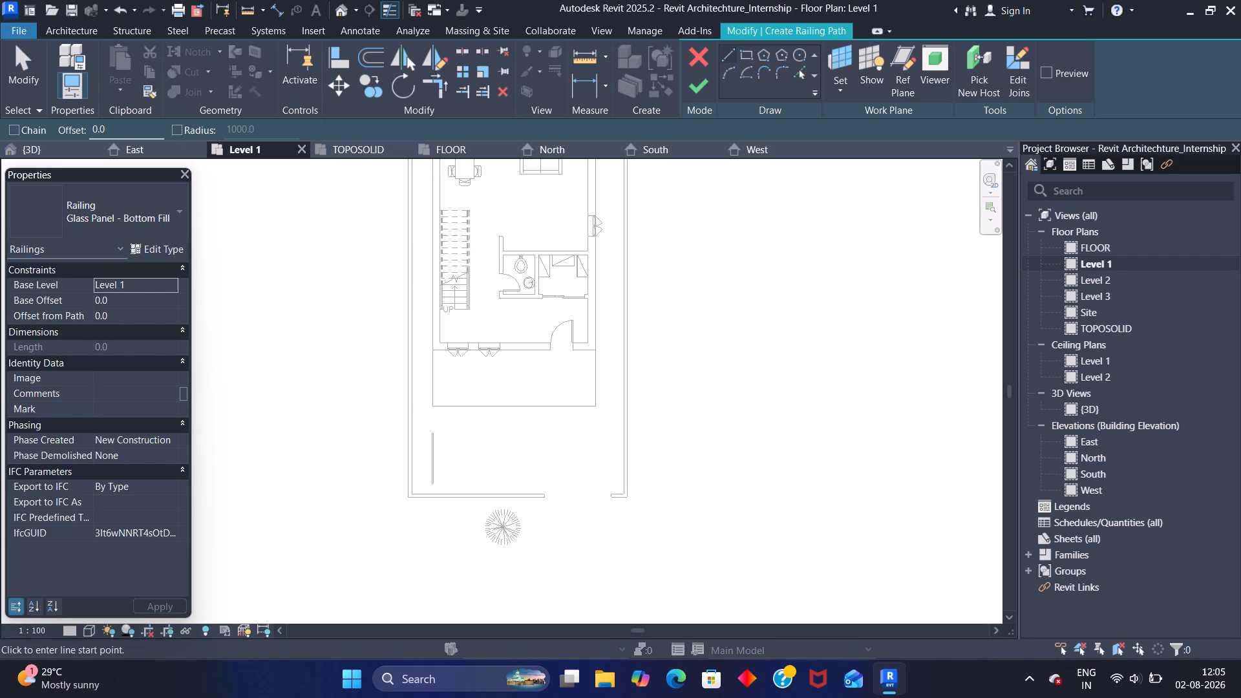
left_click_drag(105, 127, 90, 134)
type("40")
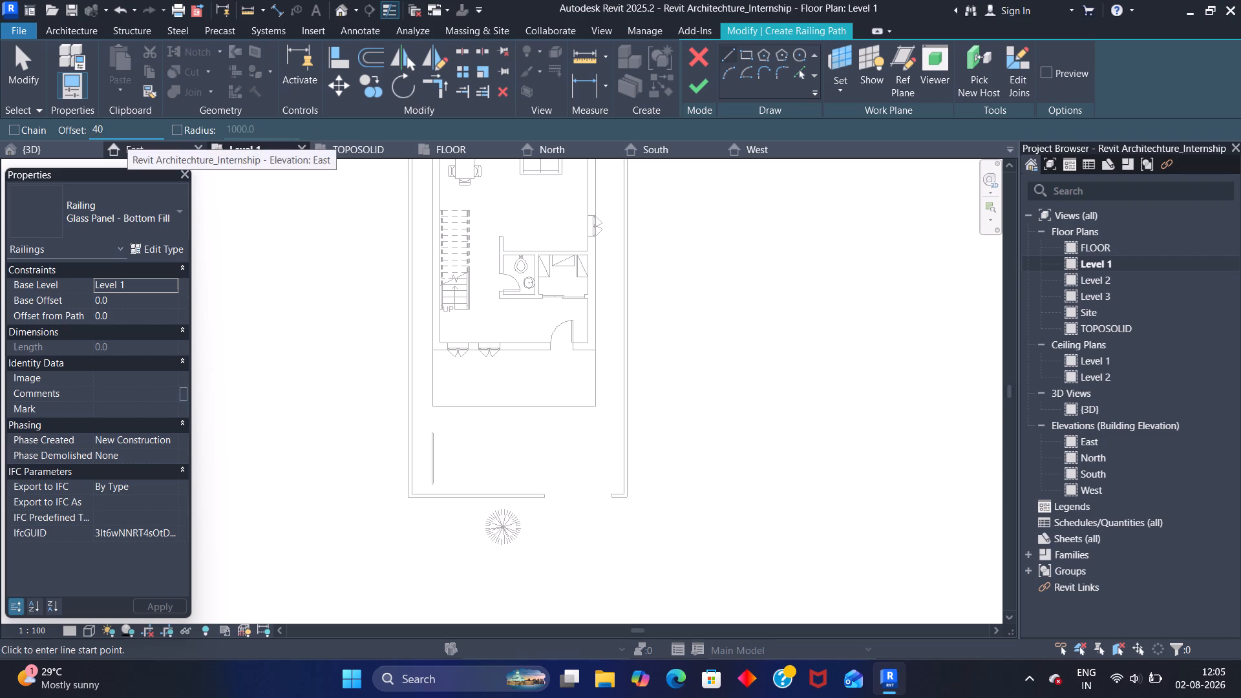
type("MM")
key("Return")
key("Return")
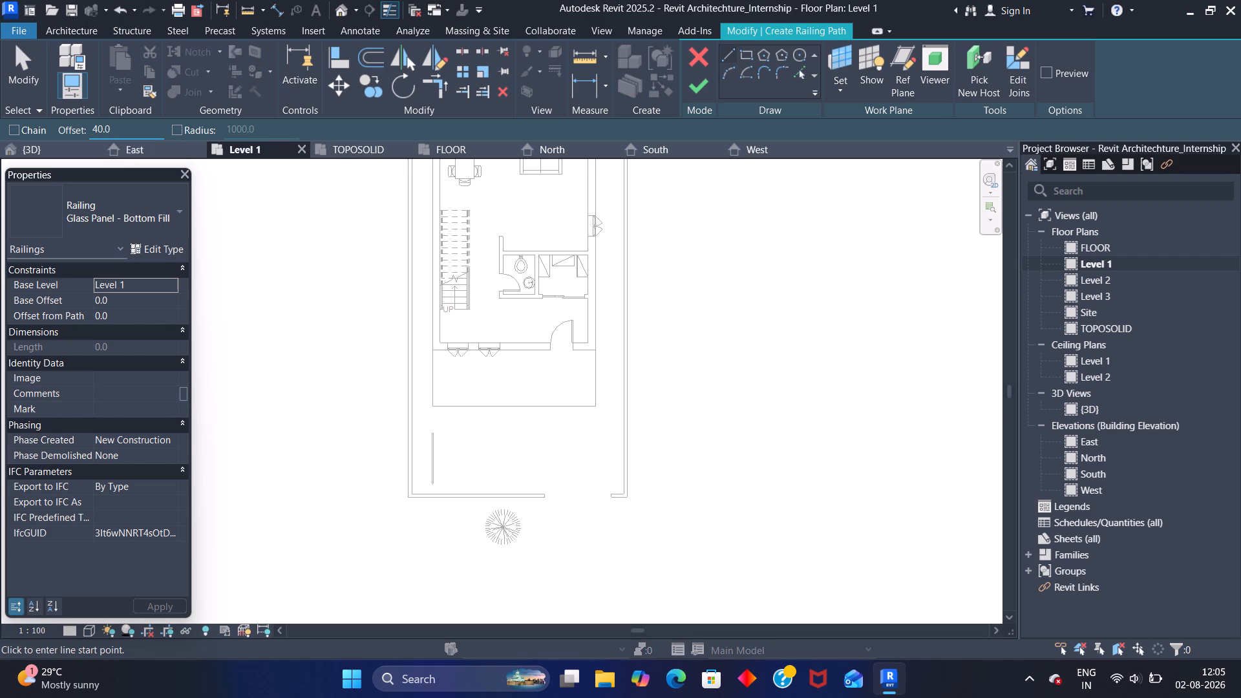
left_click(127, 130)
key("Return")
scroll(441, 404, "up", 3)
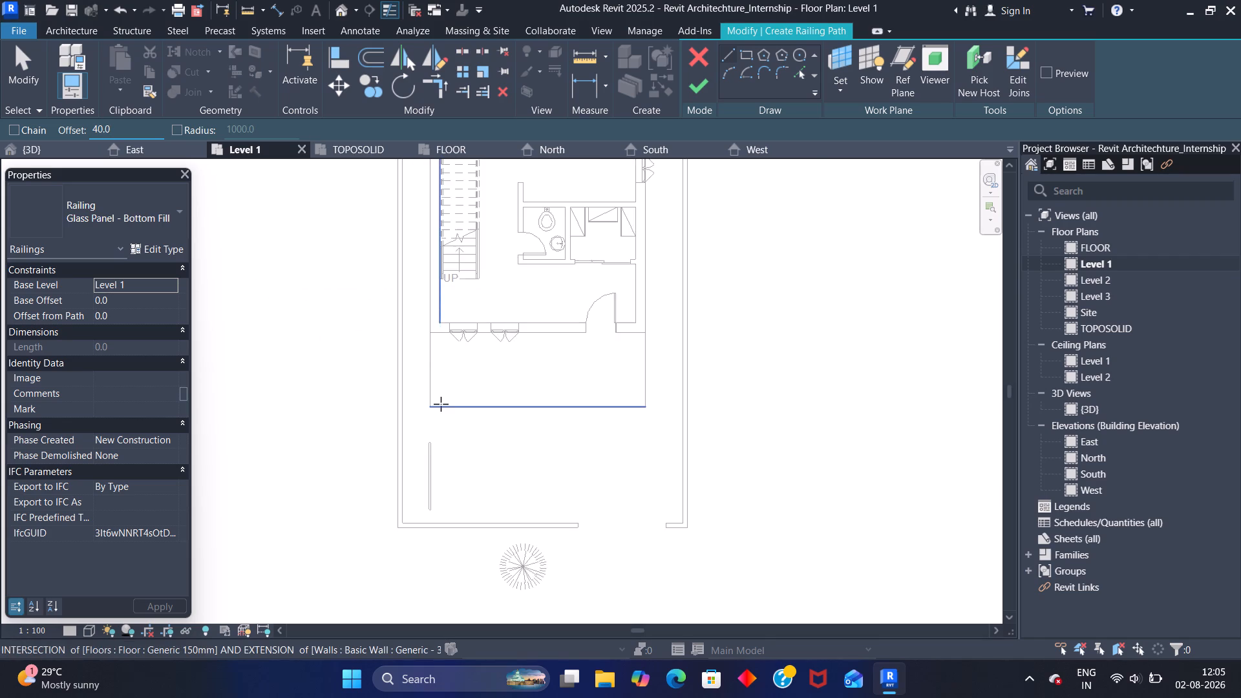
scroll(441, 404, "up", 11)
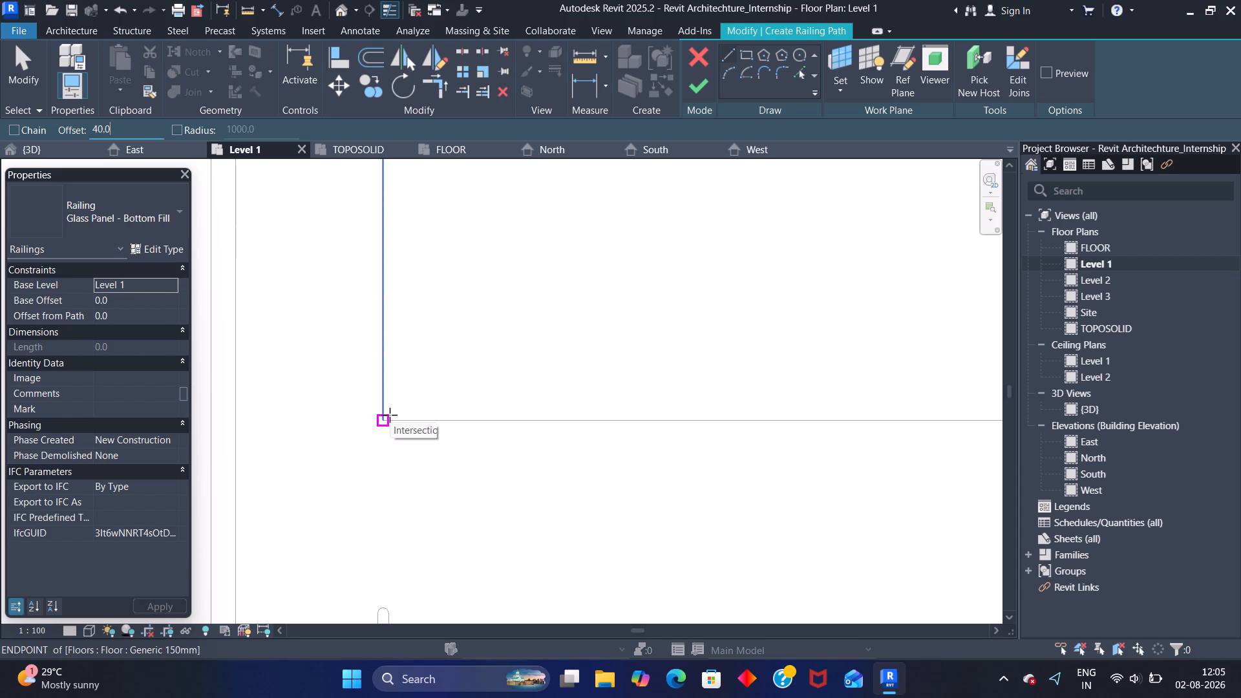
scroll(382, 350, "down", 4)
middle_click_drag(392, 273, 374, 419)
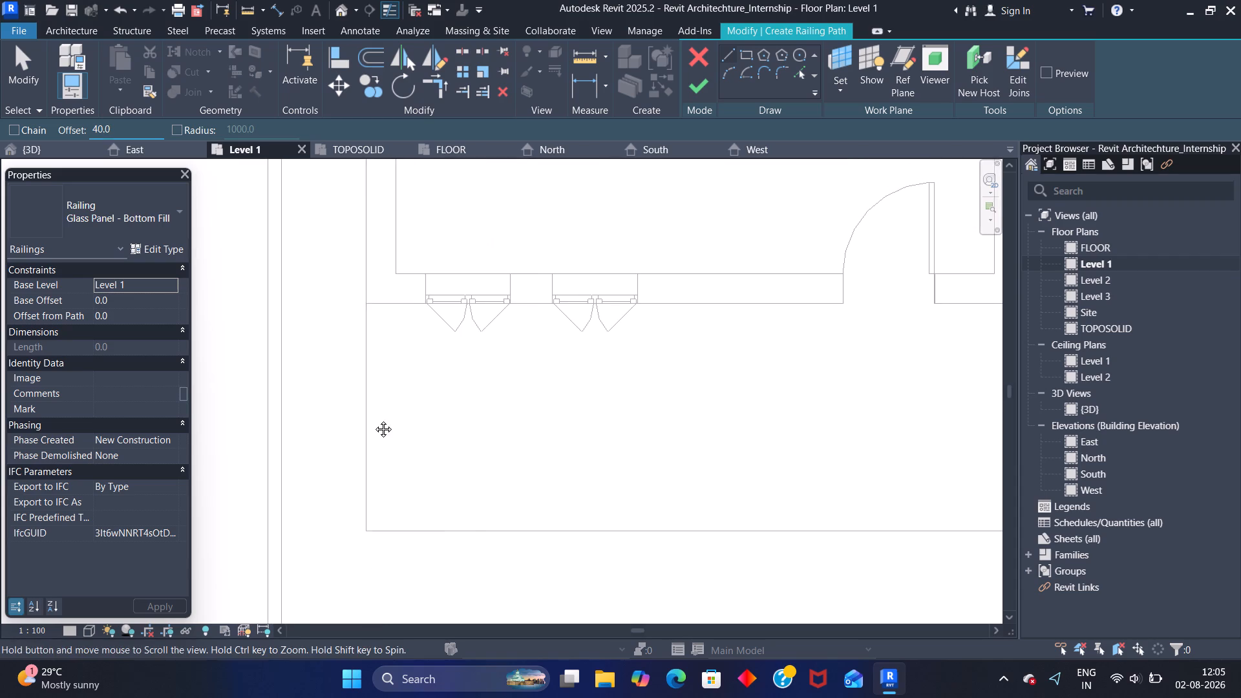
middle_click_drag(374, 419, 378, 414)
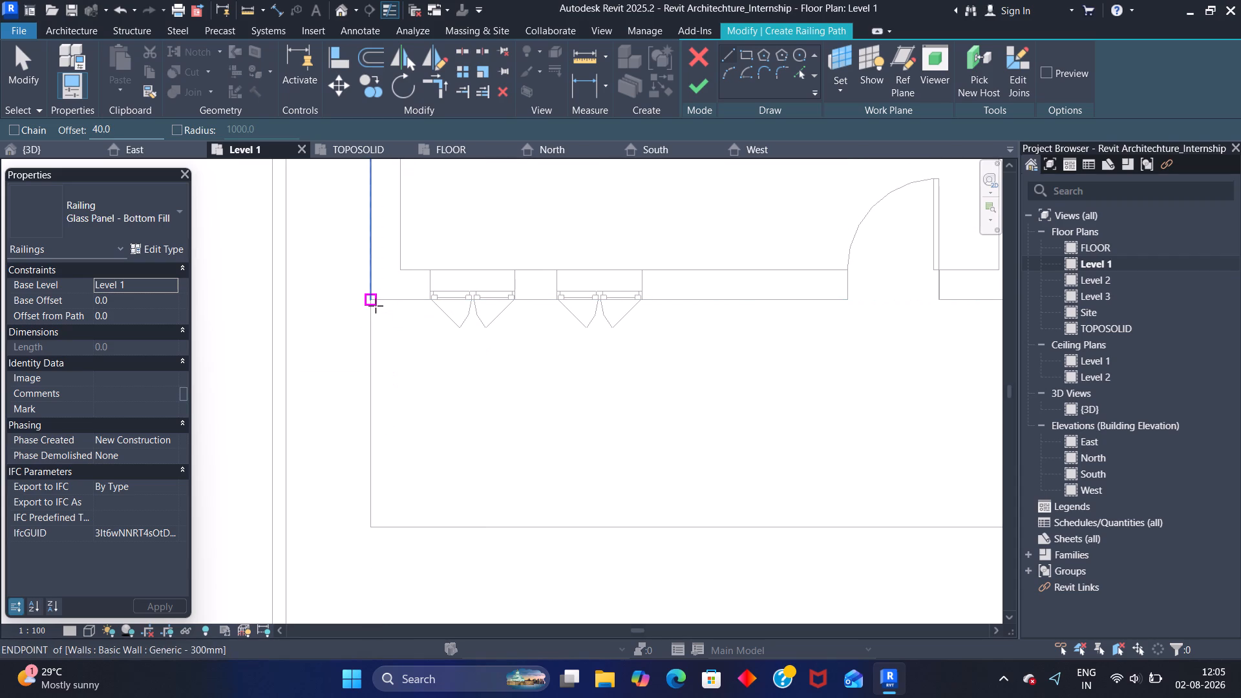
left_click(375, 304)
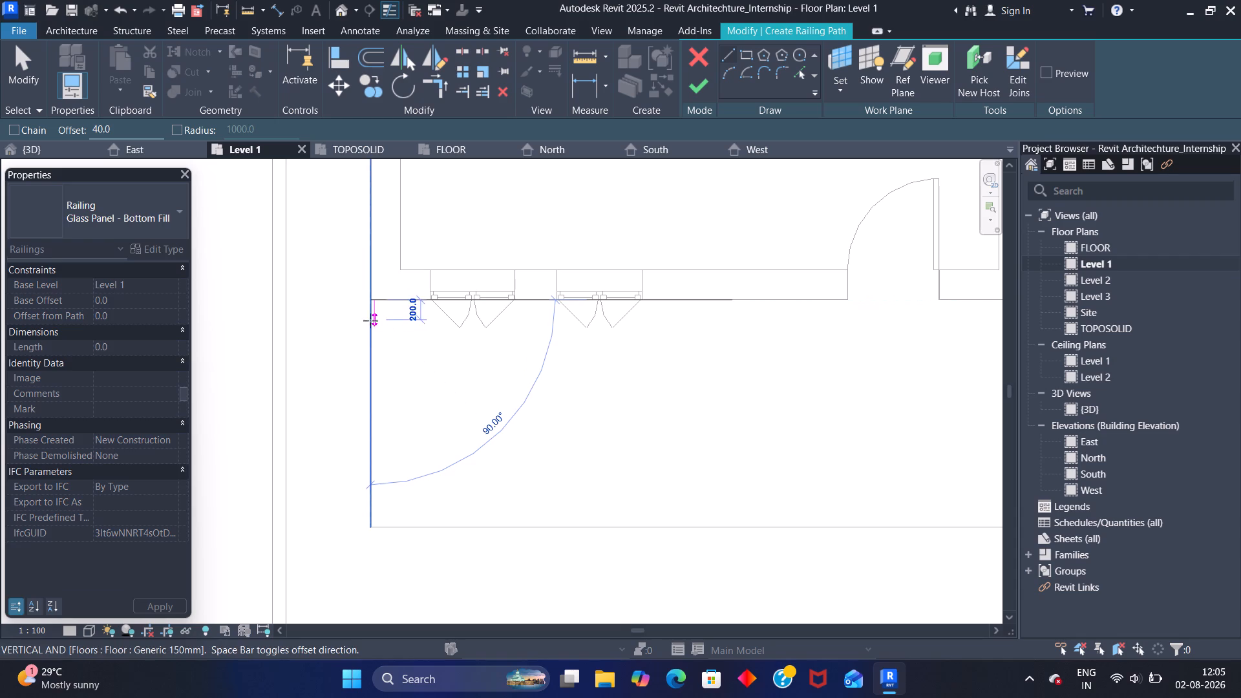
left_click(370, 521)
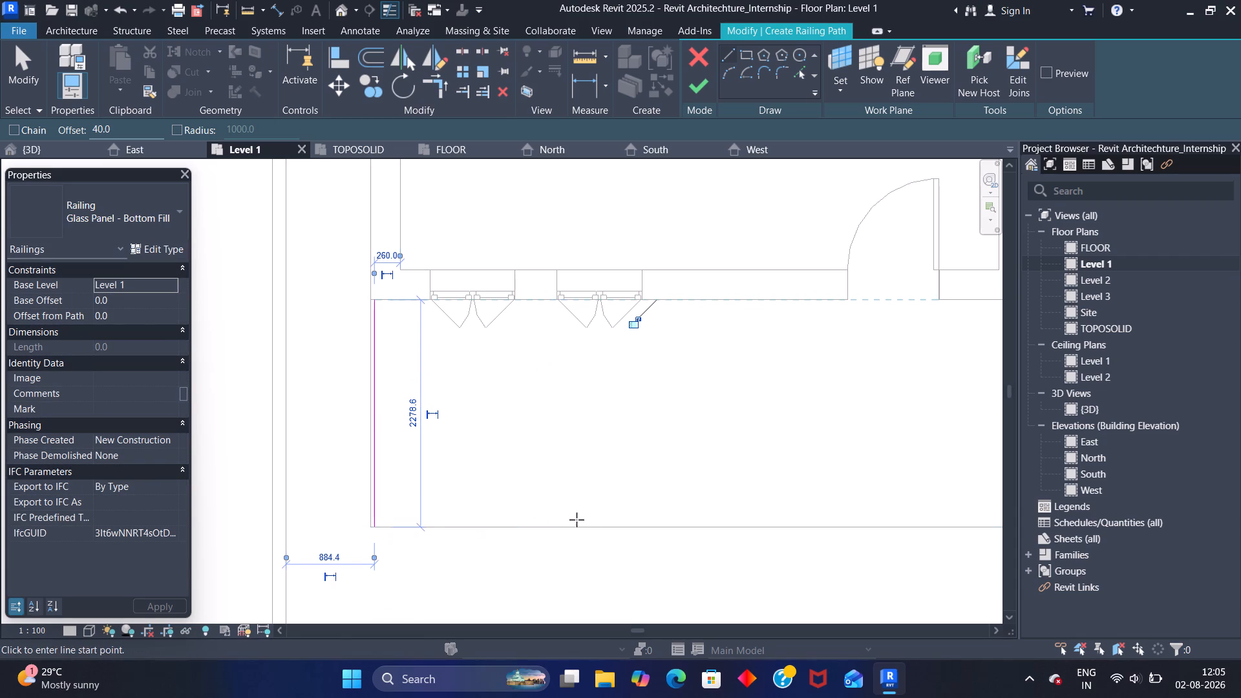
Sketch a 900 mm railing path segment 40 mm inside the porch slab's front edge, from the entrance door jamb line to the east corner.
middle_click_drag(625, 519, 374, 468)
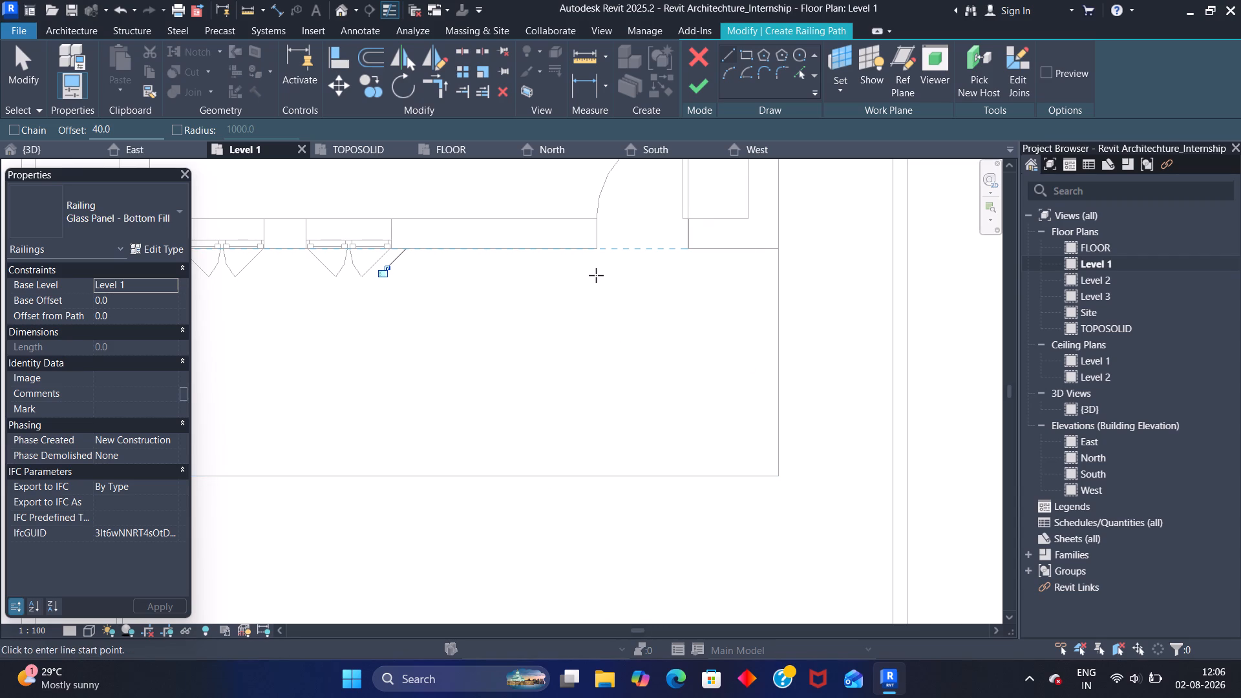
left_click(595, 471)
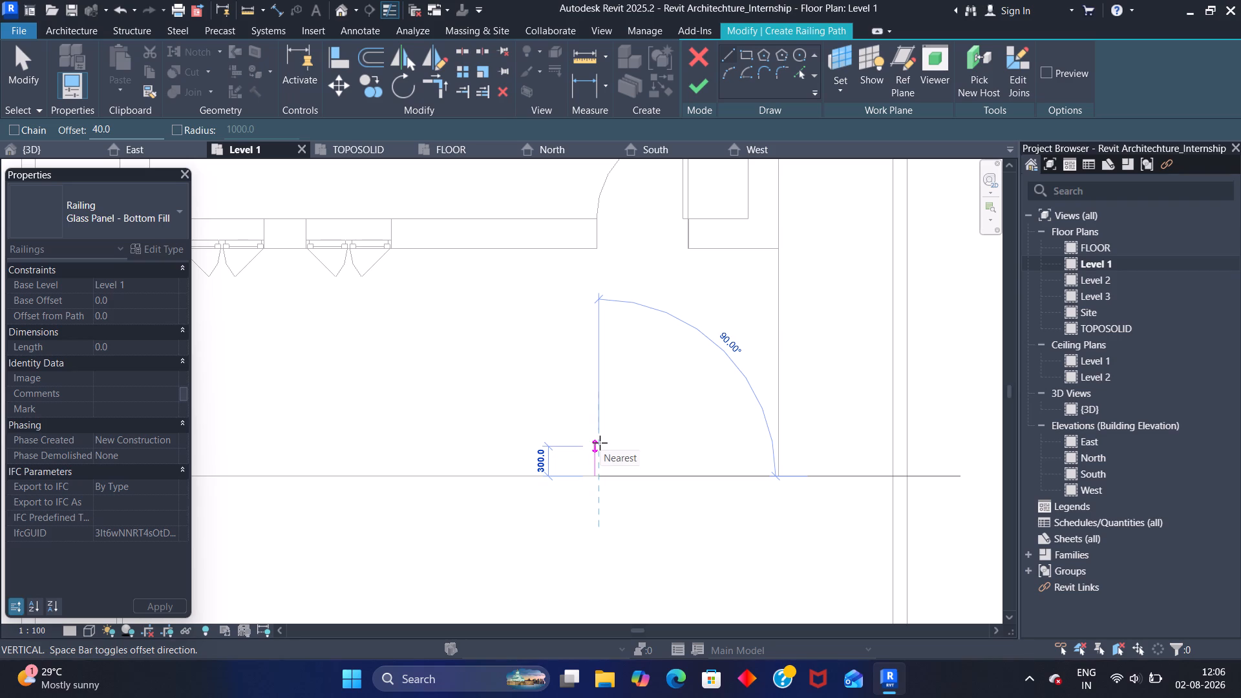
key("Escape")
left_click(694, 473)
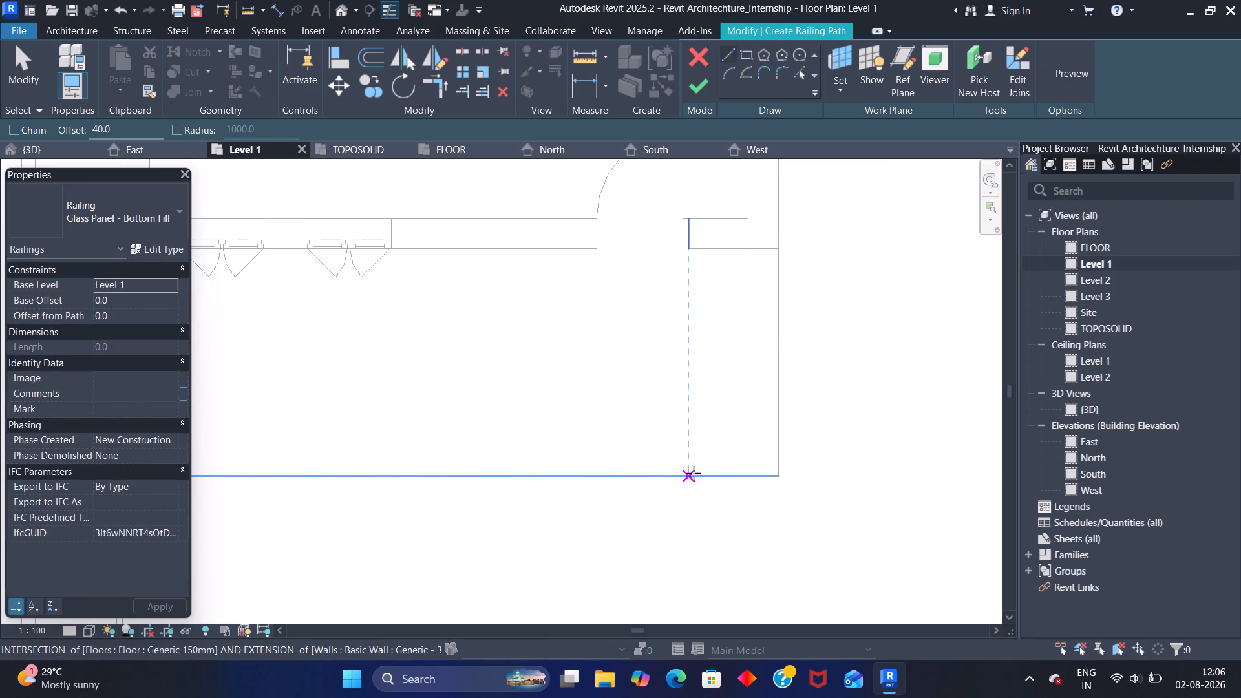
left_click(775, 474)
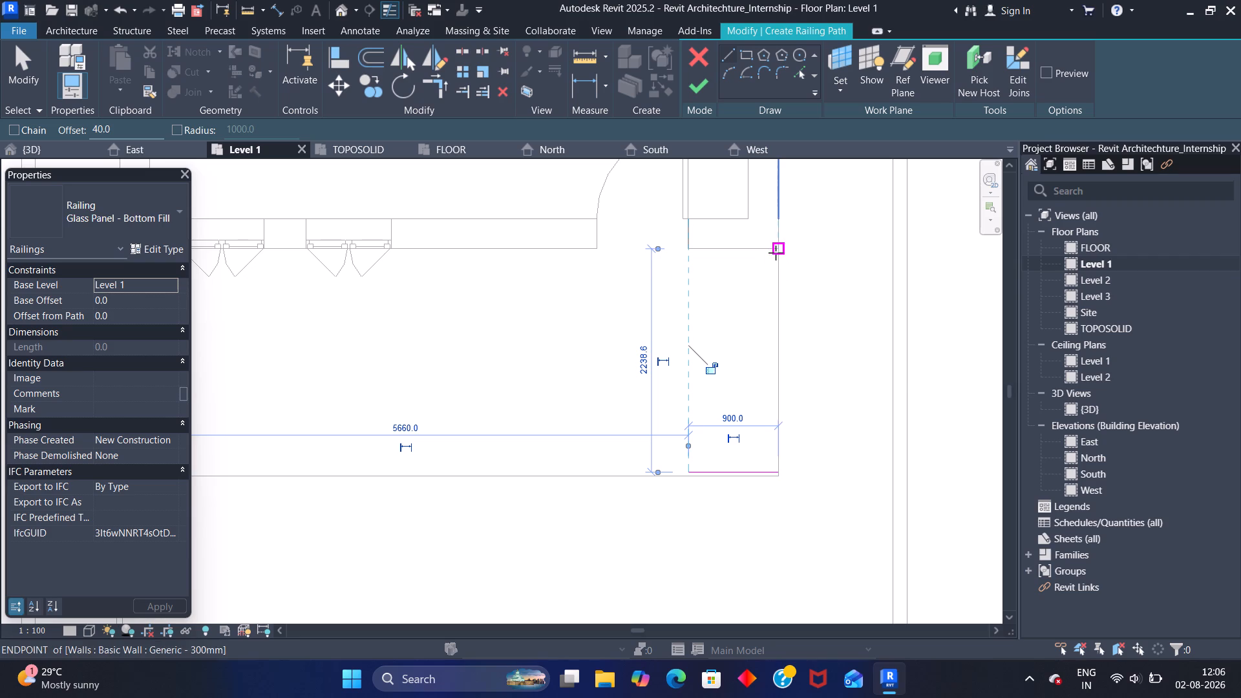
left_click(776, 251)
key("Escape")
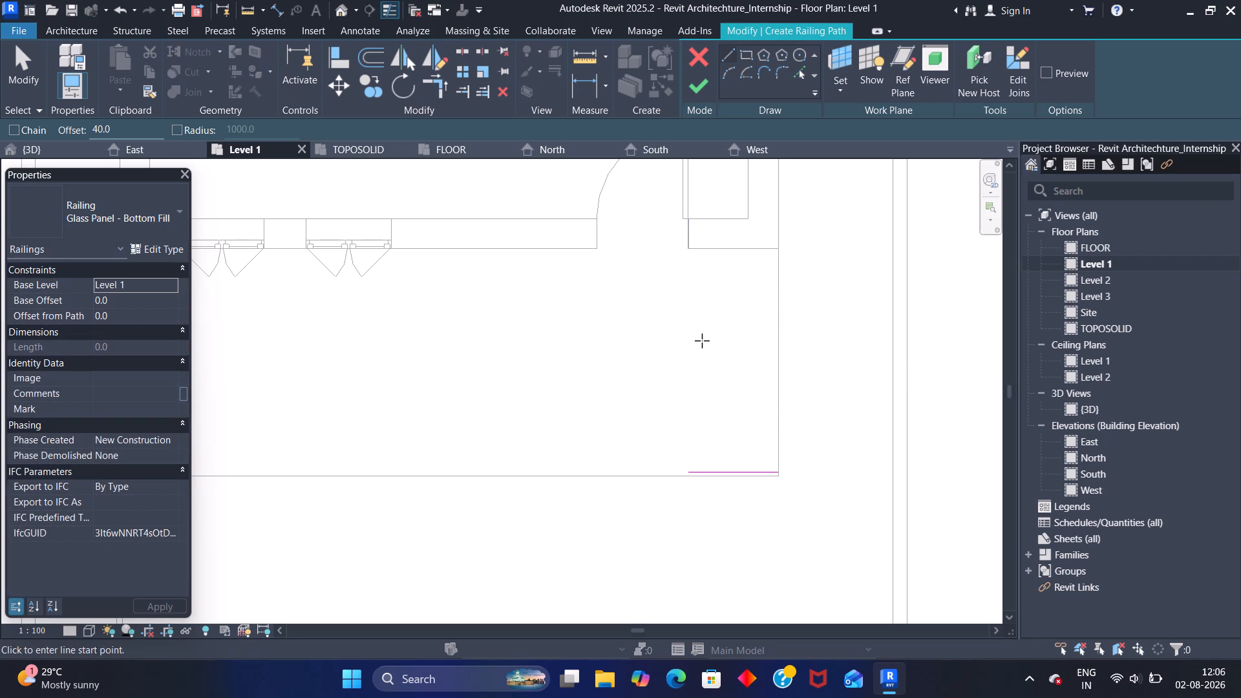
Examine the sketched railing path segments on the front porch slab from several angles in the 3D view.
key("Escape")
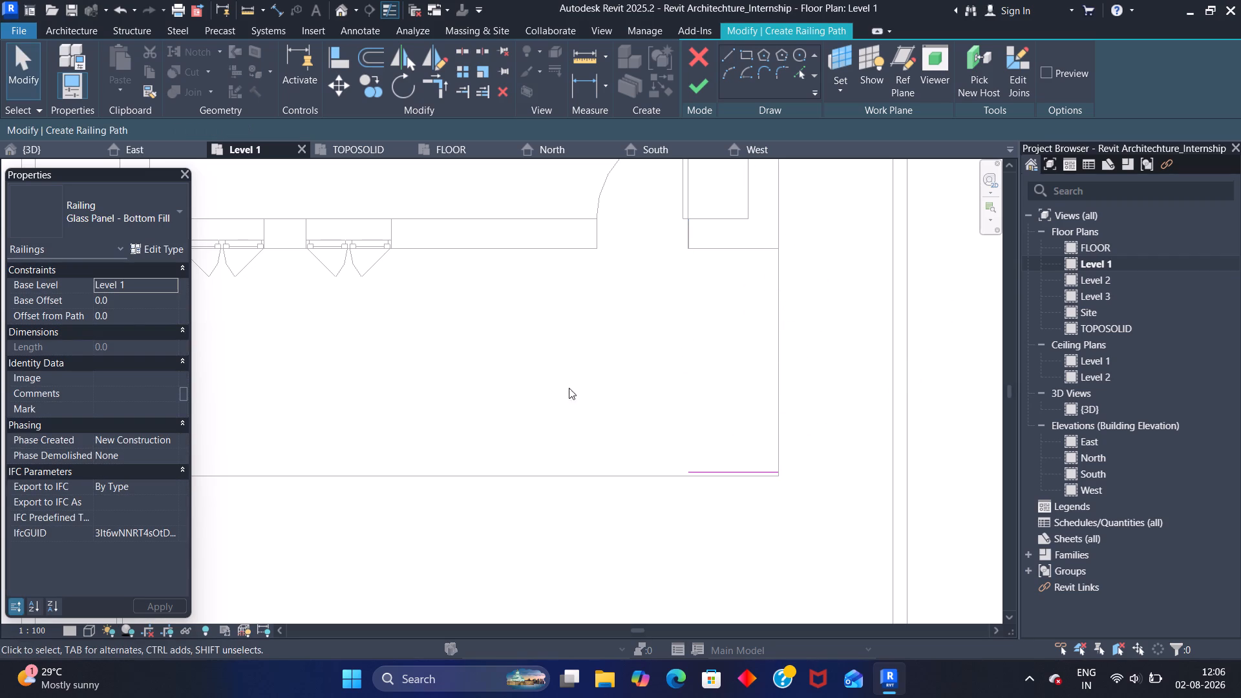
scroll(575, 386, "down", 2)
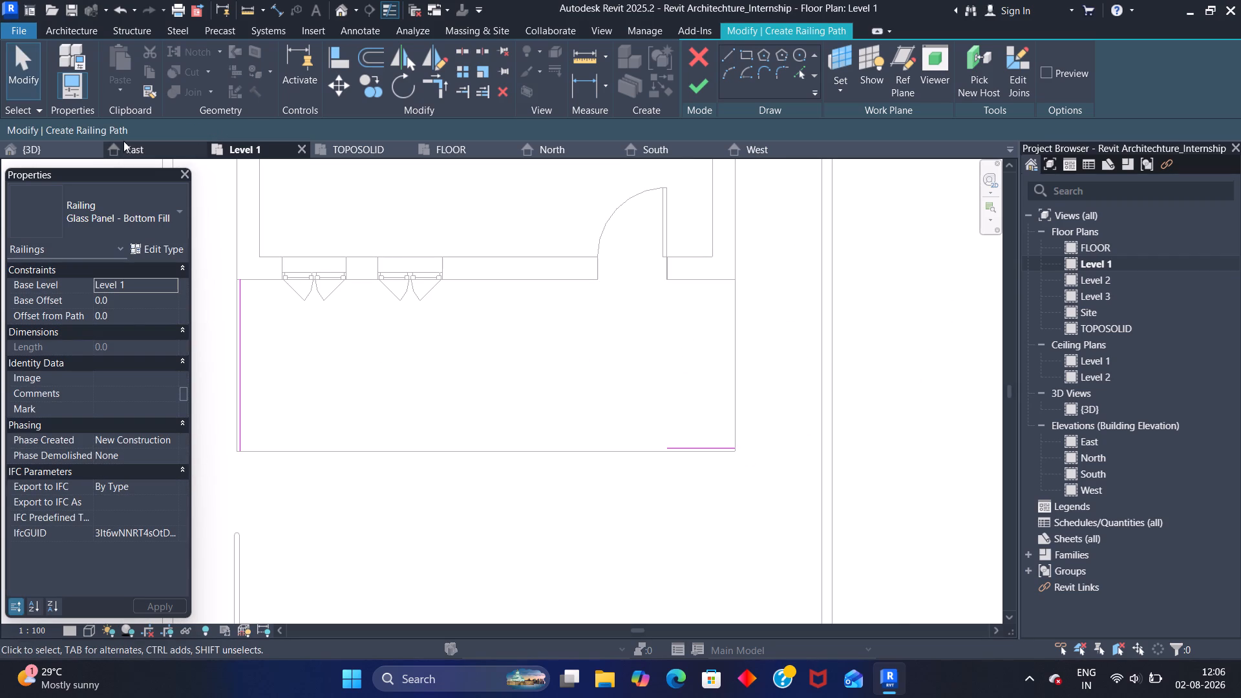
left_click(56, 153)
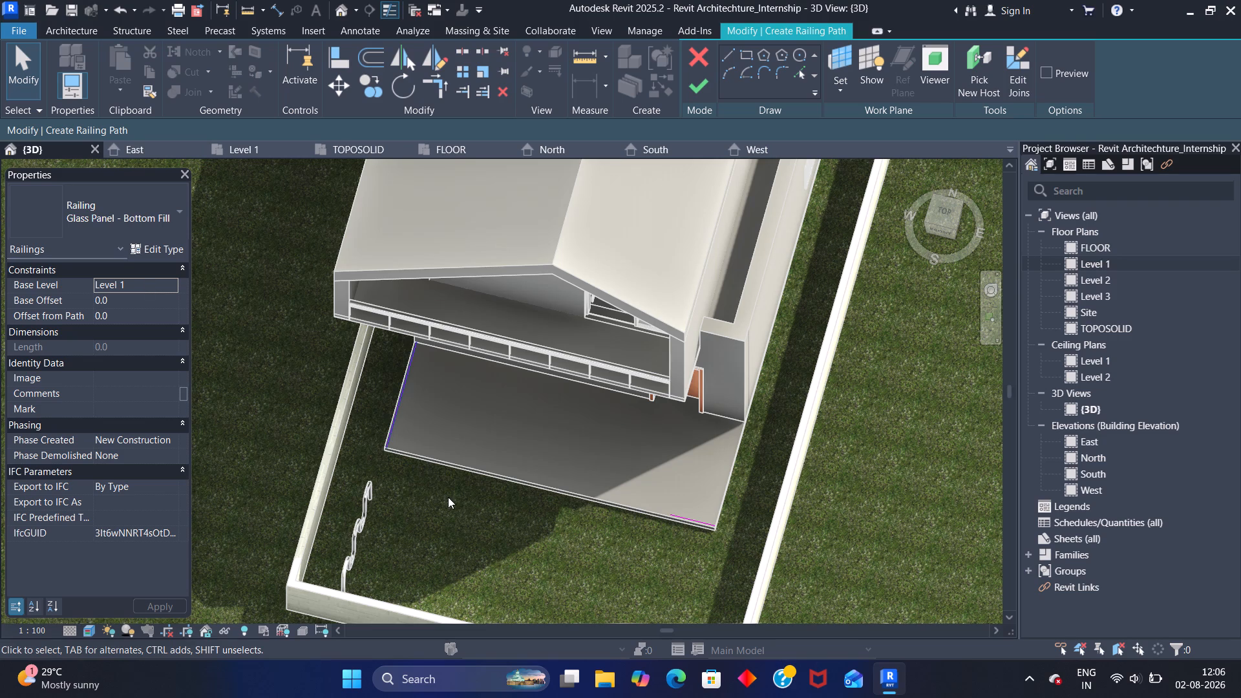
middle_click_drag(448, 497, 452, 488)
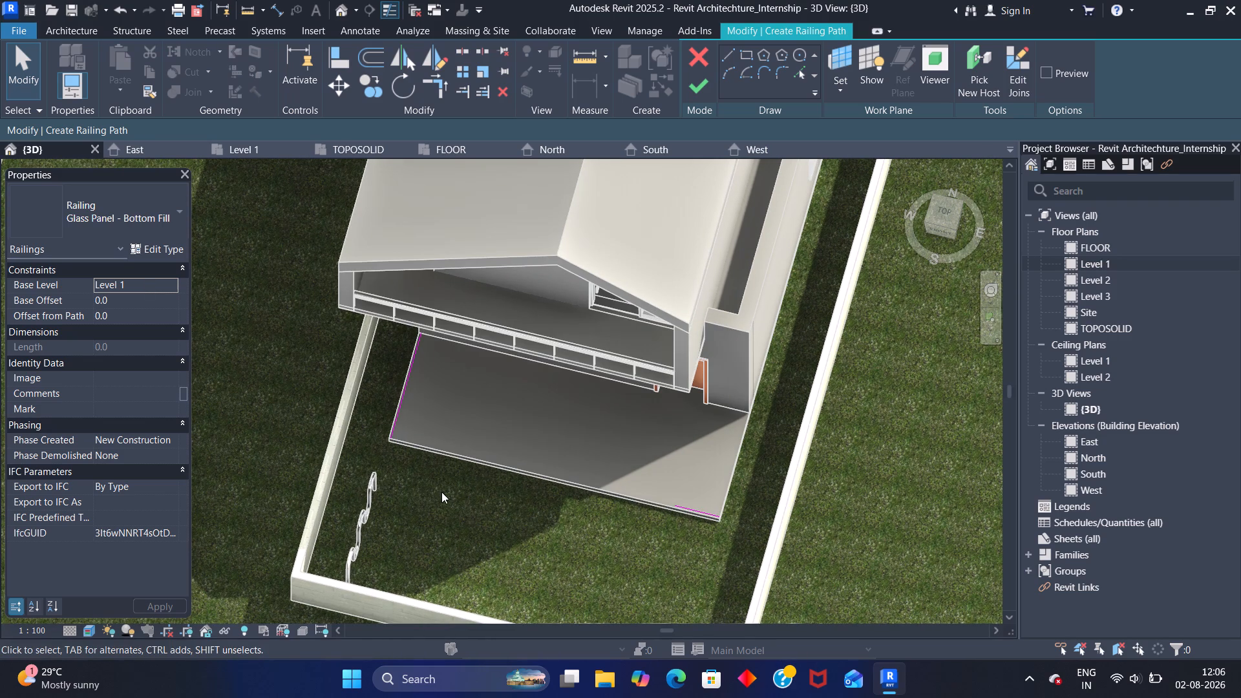
middle_click_drag(434, 503, 495, 357, "shift")
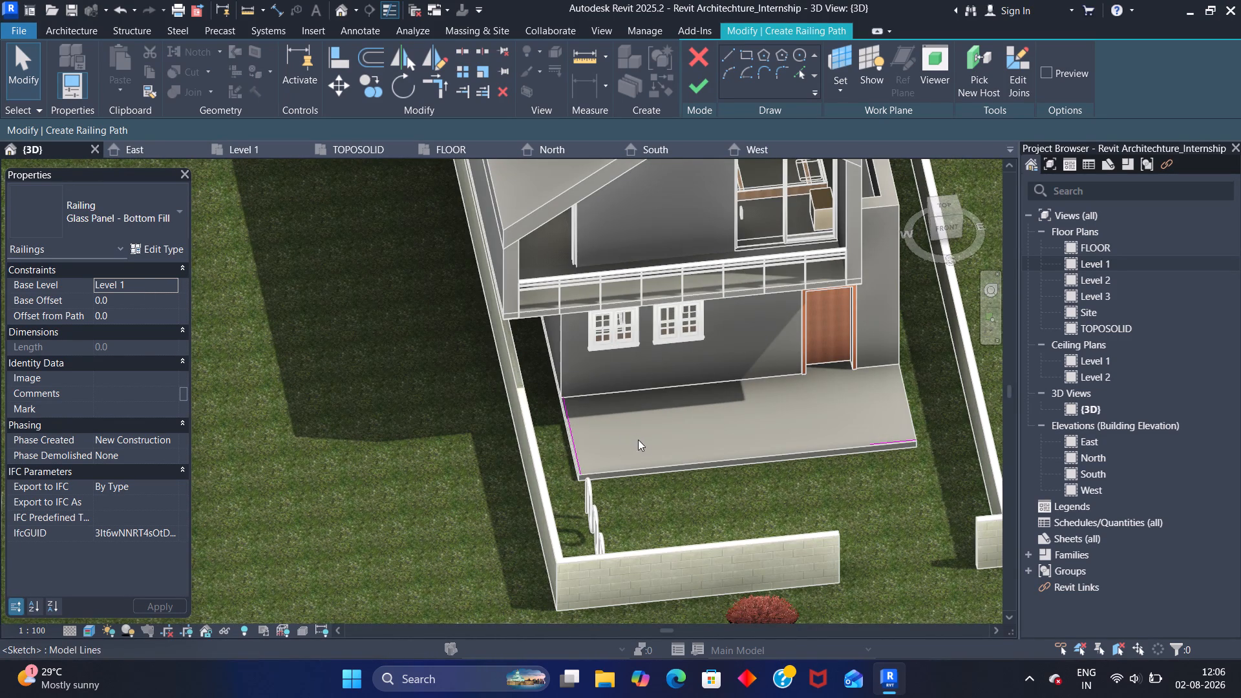
middle_click_drag(645, 449, 609, 354)
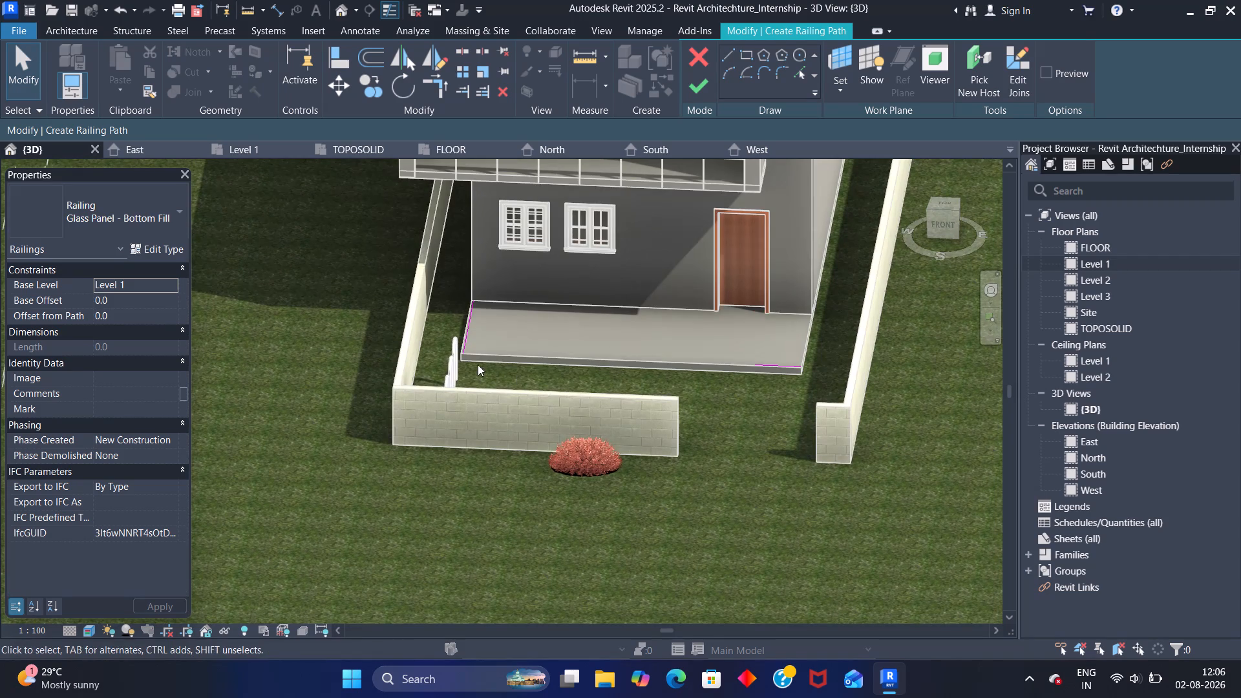
middle_click_drag(482, 352, 525, 428, "shift")
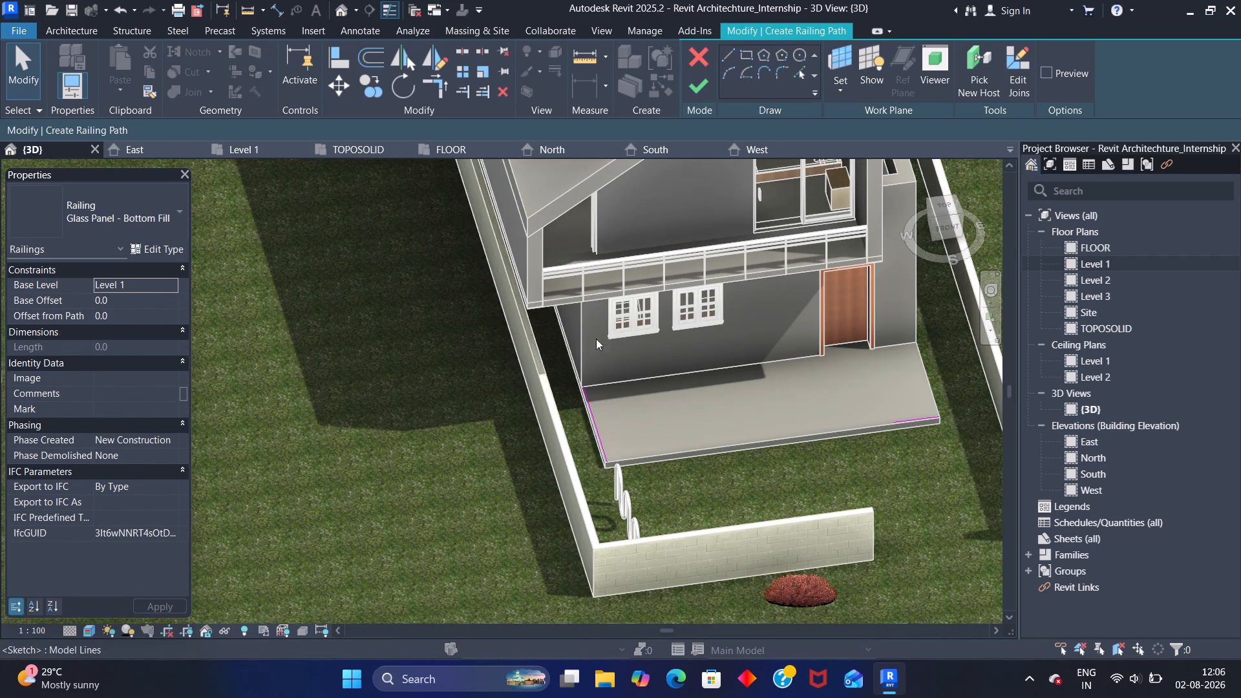
scroll(694, 419, "up", 5)
scroll(546, 421, "up", 1)
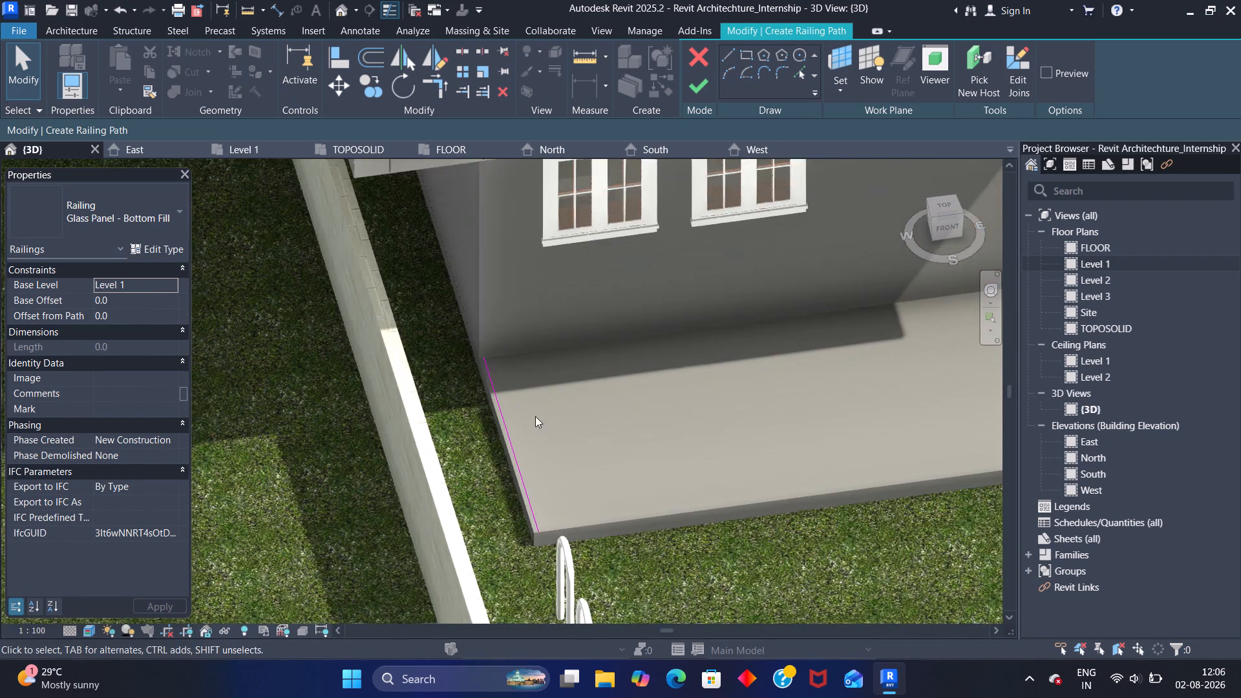
scroll(535, 416, "up", 1)
scroll(518, 399, "down", 3)
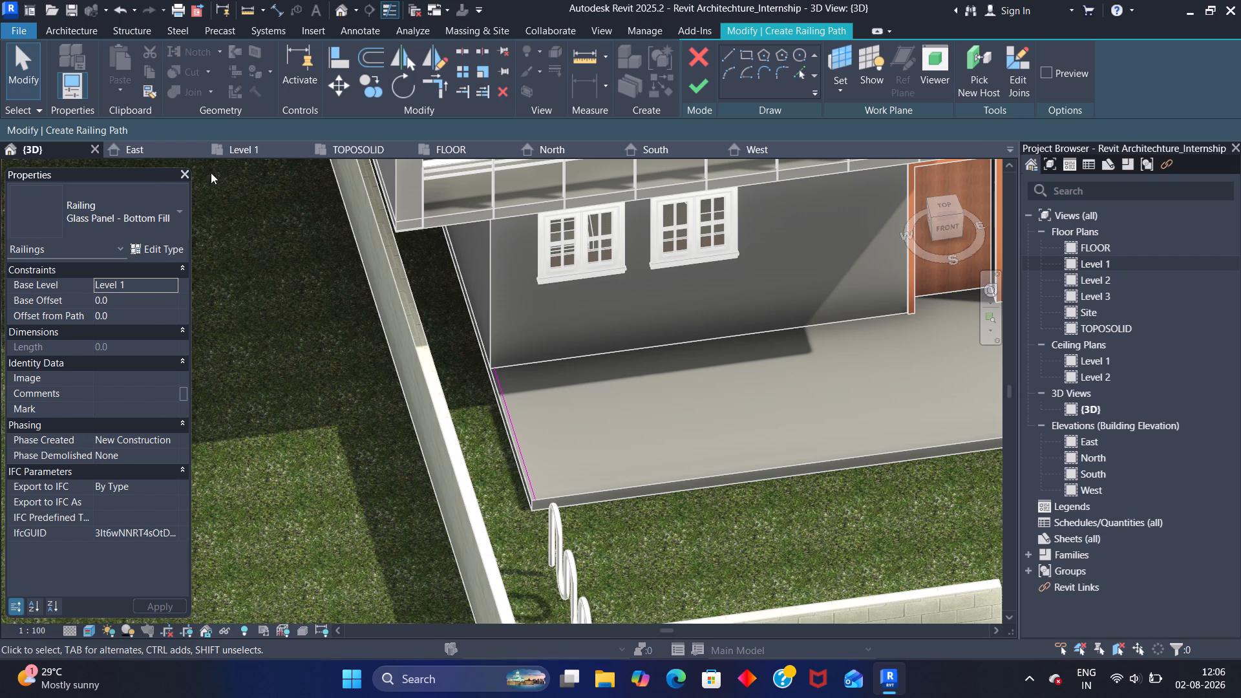
On Level 1, delete both sketched railing path segments at the porch slab's west and front edges.
left_click(260, 154)
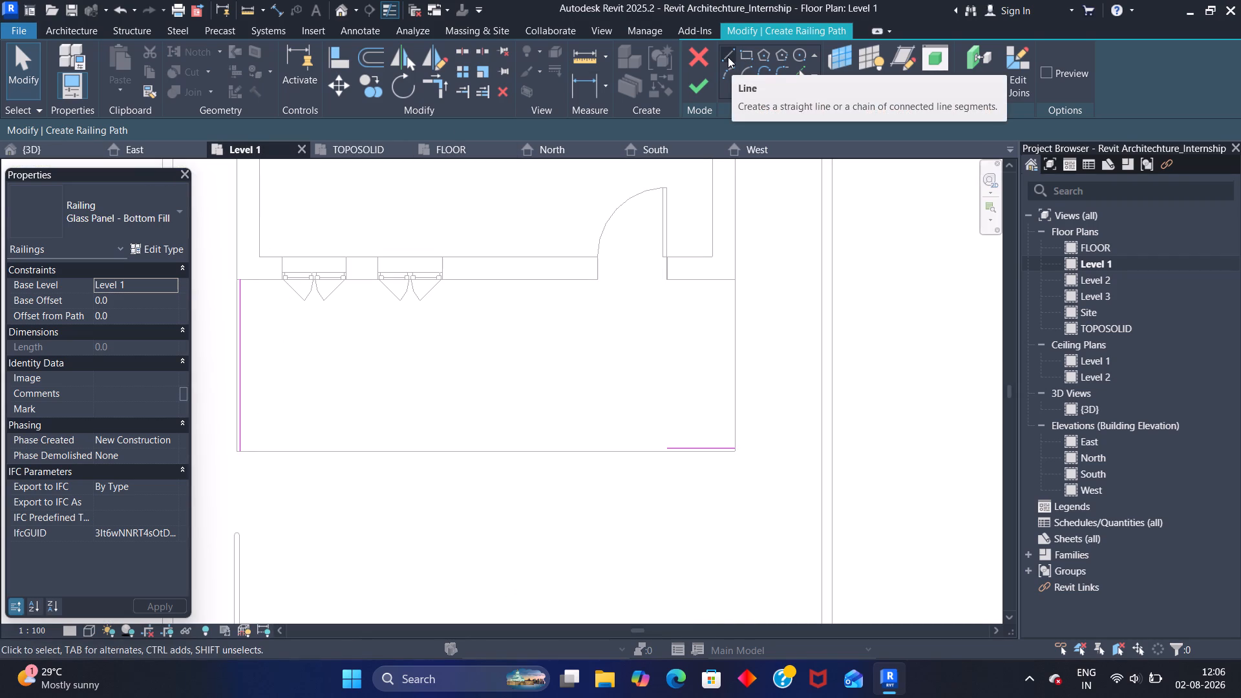
left_click(242, 358)
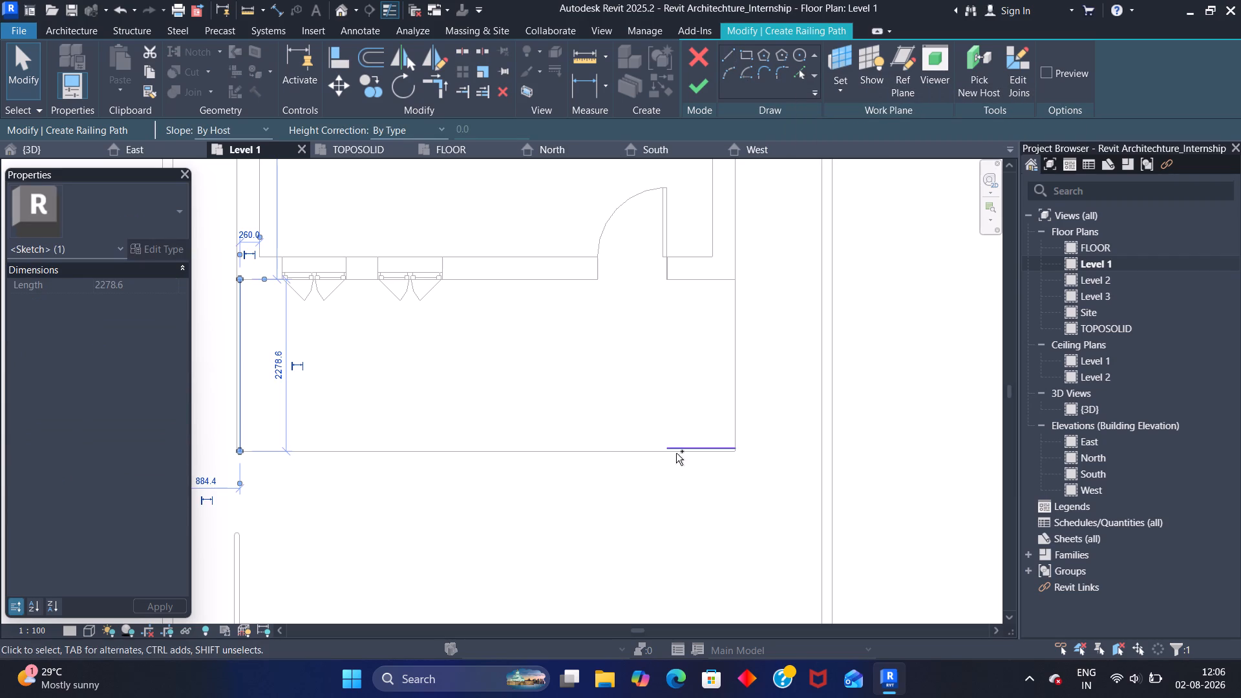
left_click(679, 448, "ctrl")
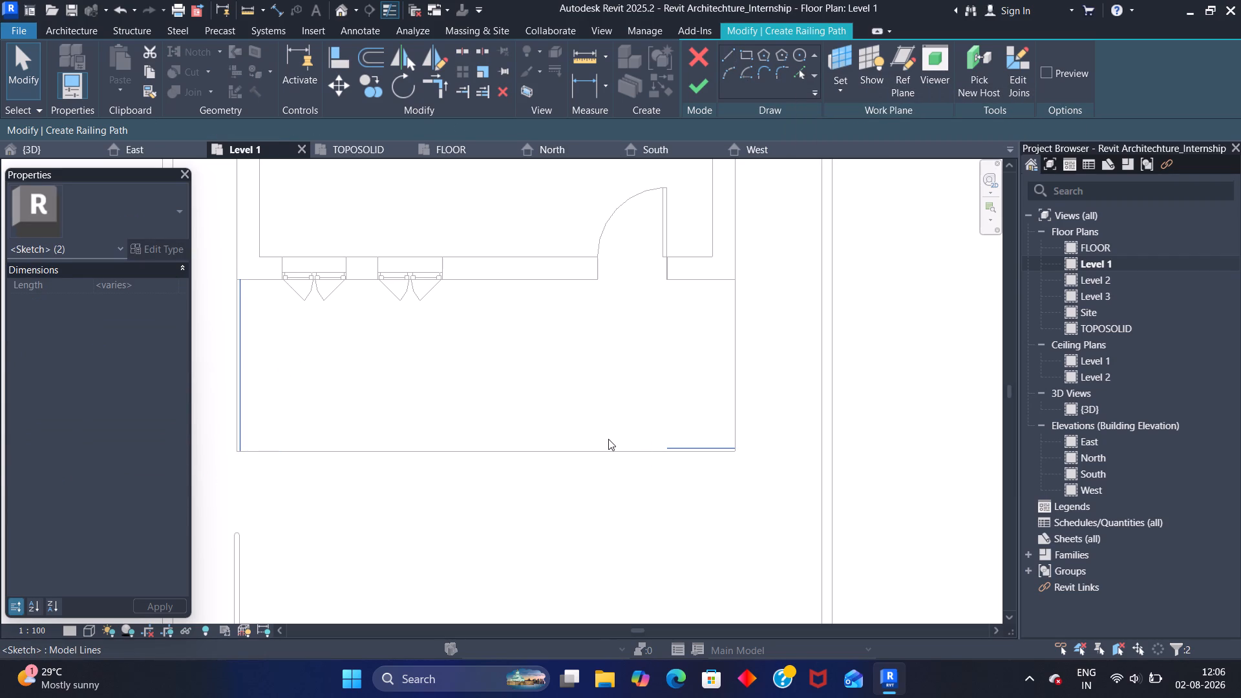
key("Delete")
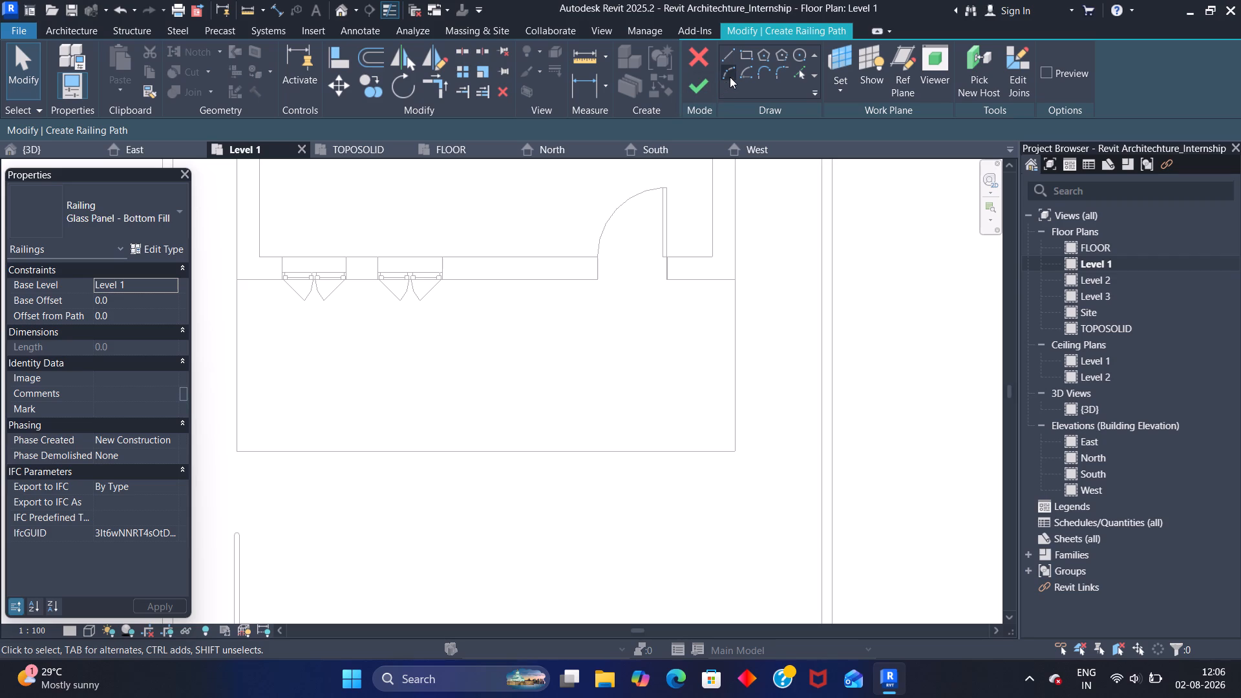
Create railing path lines from the slab's front, west and east edges using Pick Lines with a 40 mm inward offset.
left_click(800, 68)
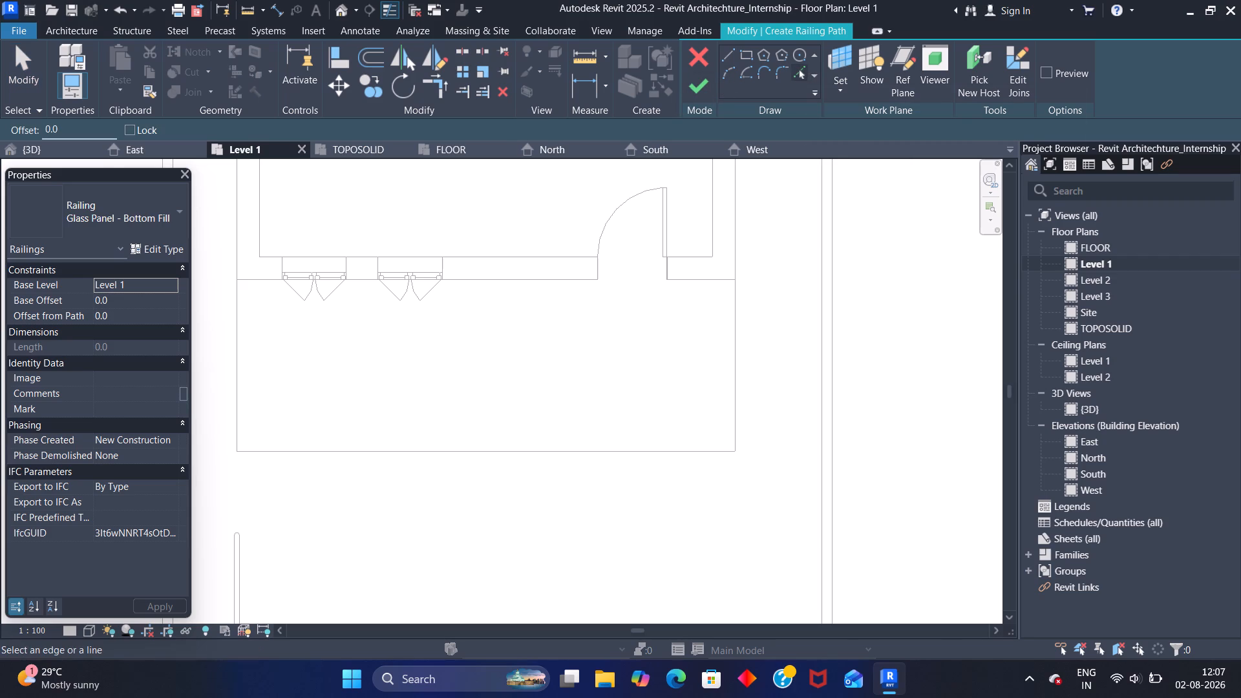
left_click_drag(83, 131, 22, 135)
type("40")
type("MM")
key("Return")
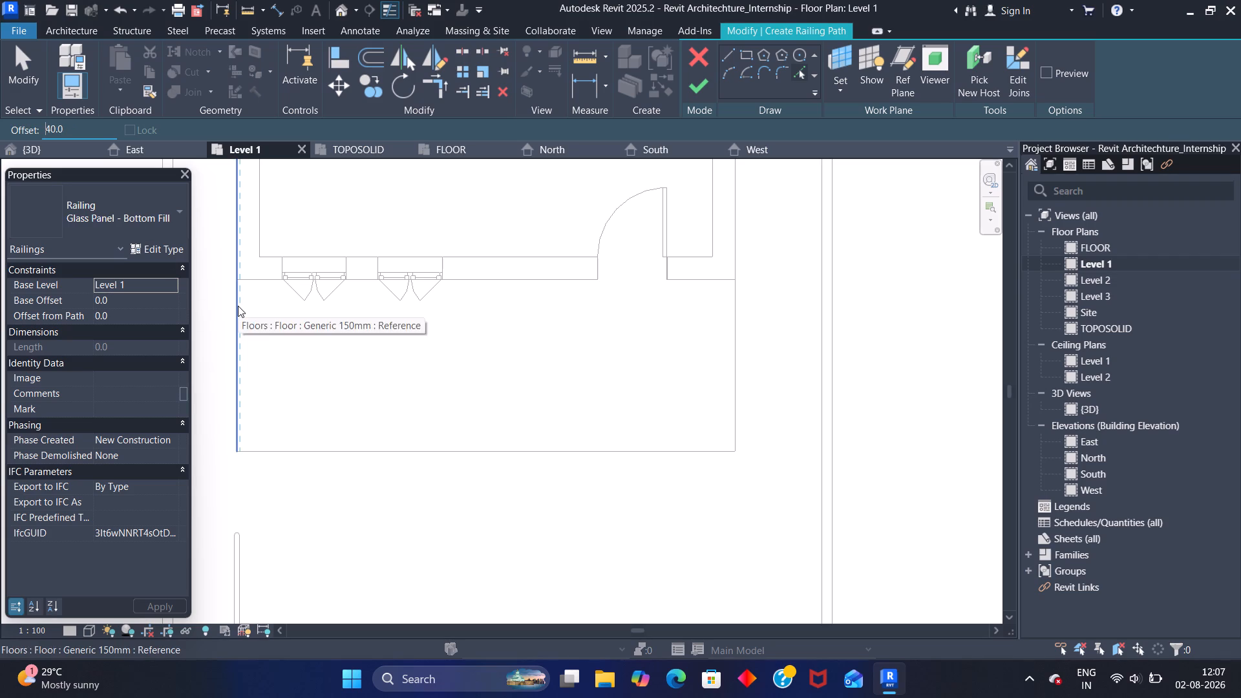
left_click(300, 449)
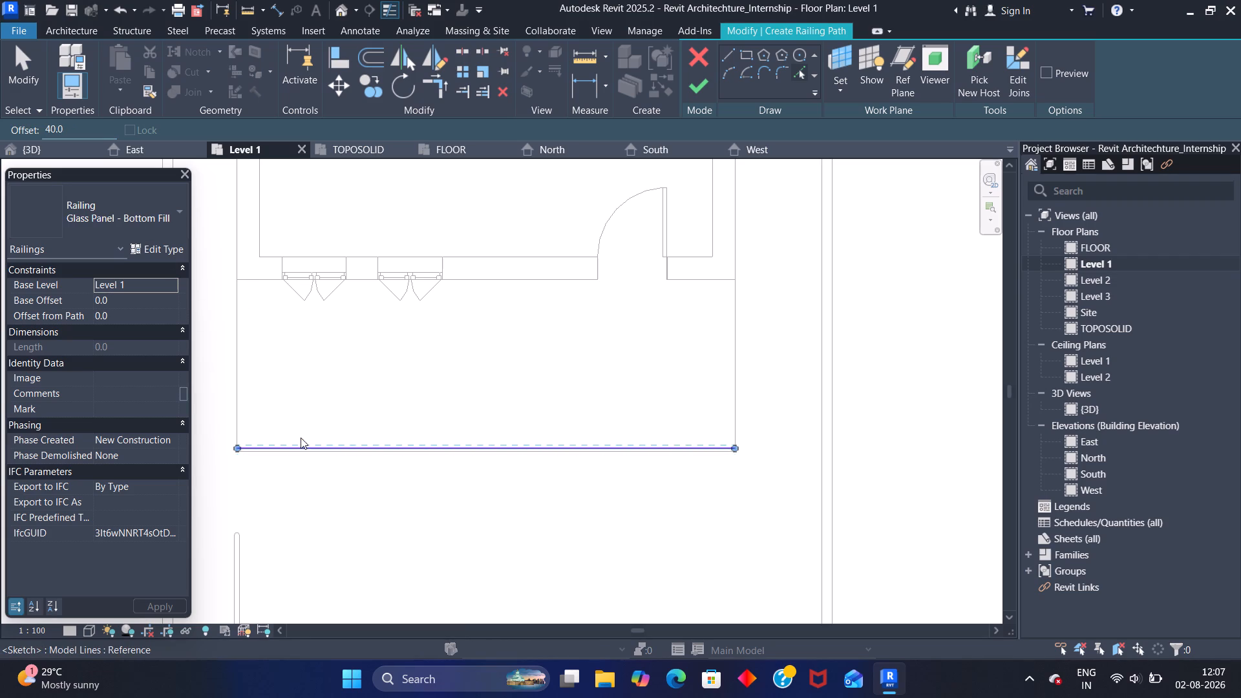
left_click(240, 397)
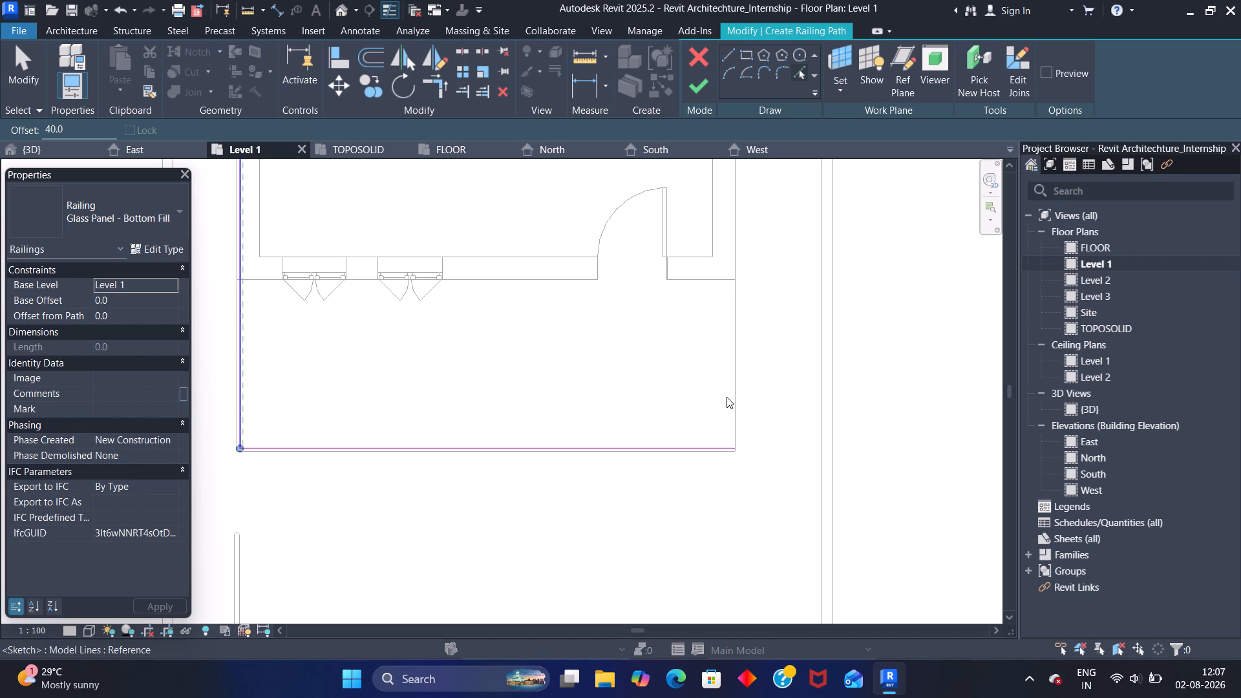
left_click(731, 397)
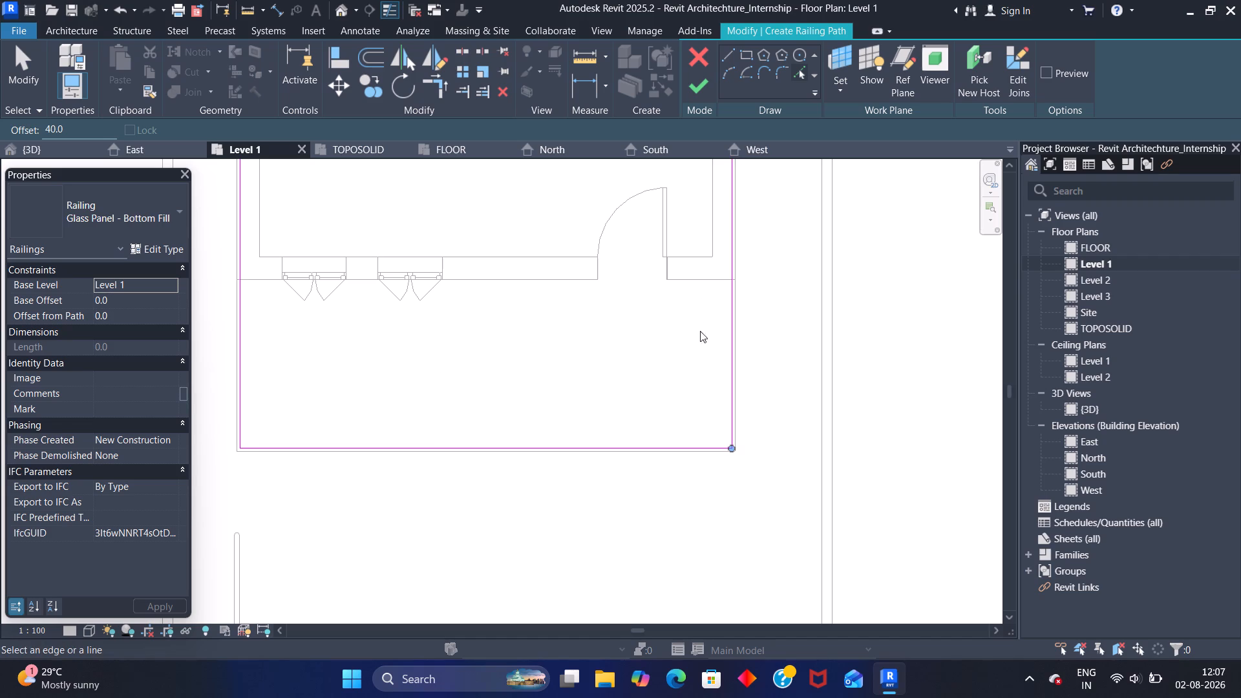
key("Escape")
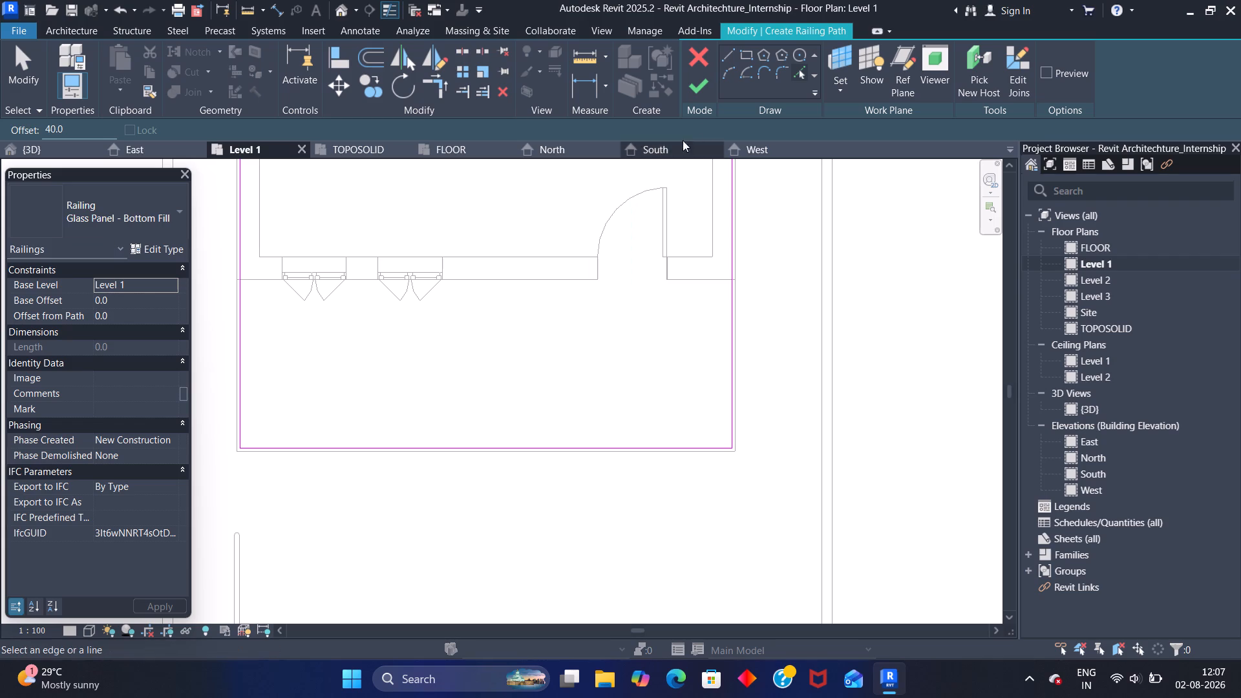
Split the front path line at about 1700 mm and 900 mm from its east corner and delete the 800 mm piece facing the entrance door.
left_click(463, 50)
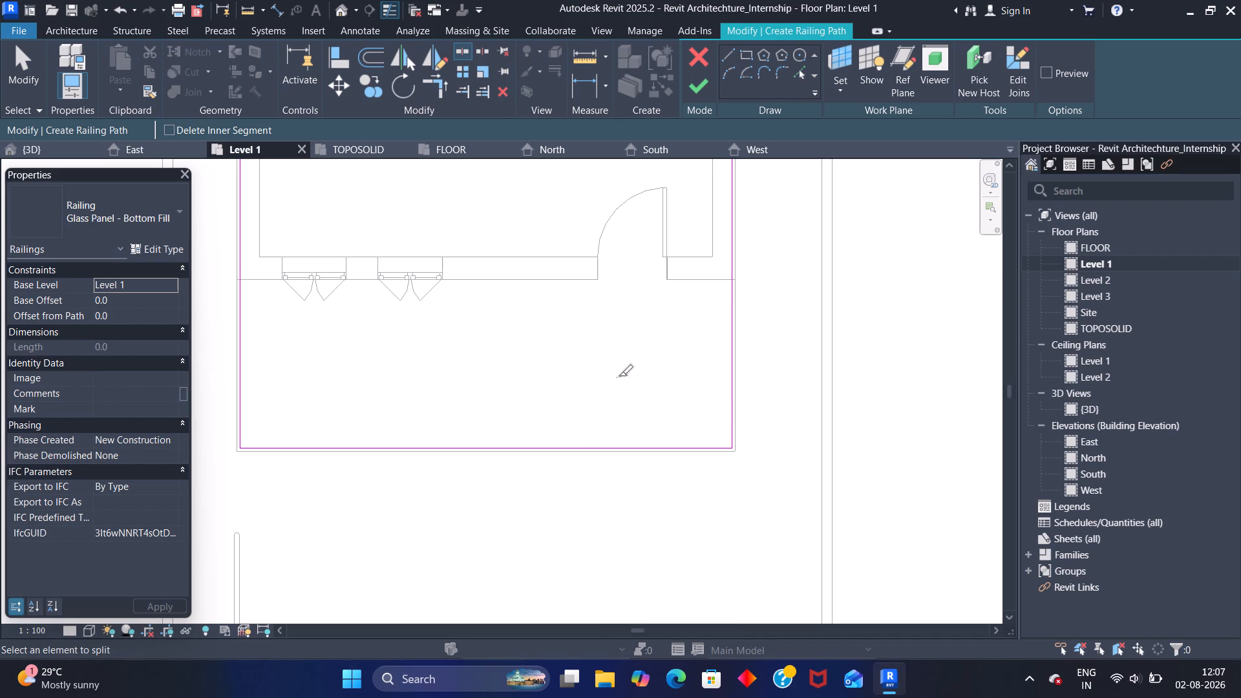
left_click(600, 443)
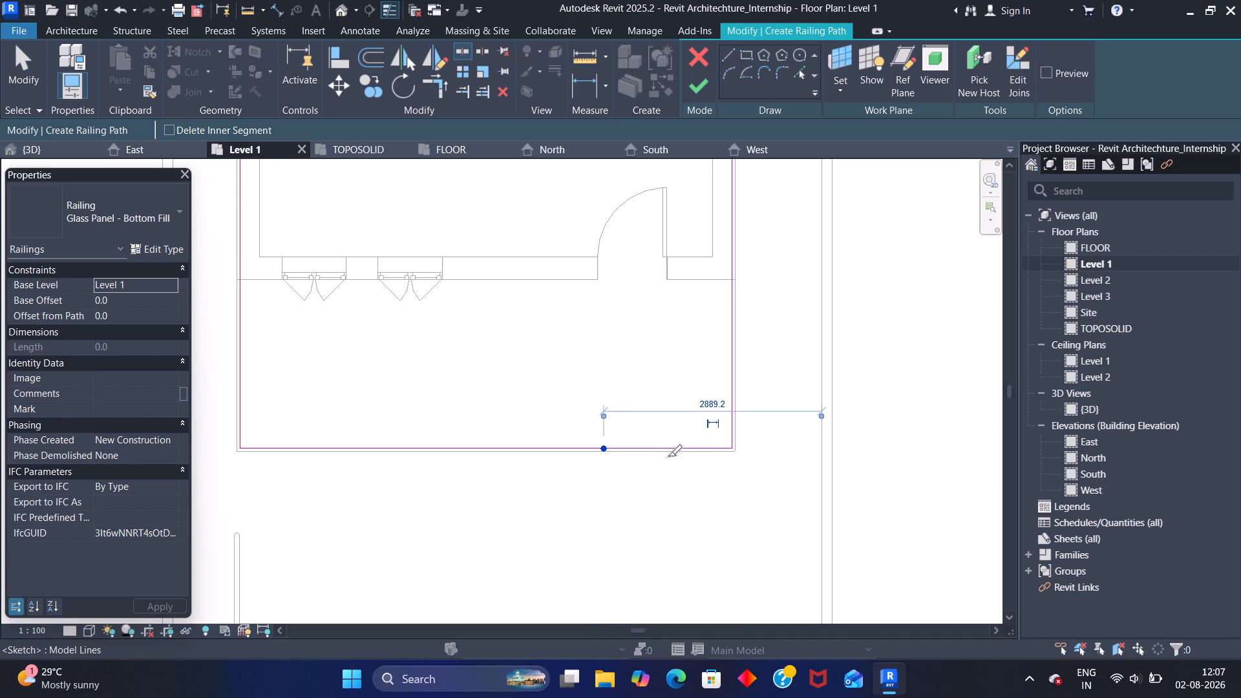
left_click(665, 448)
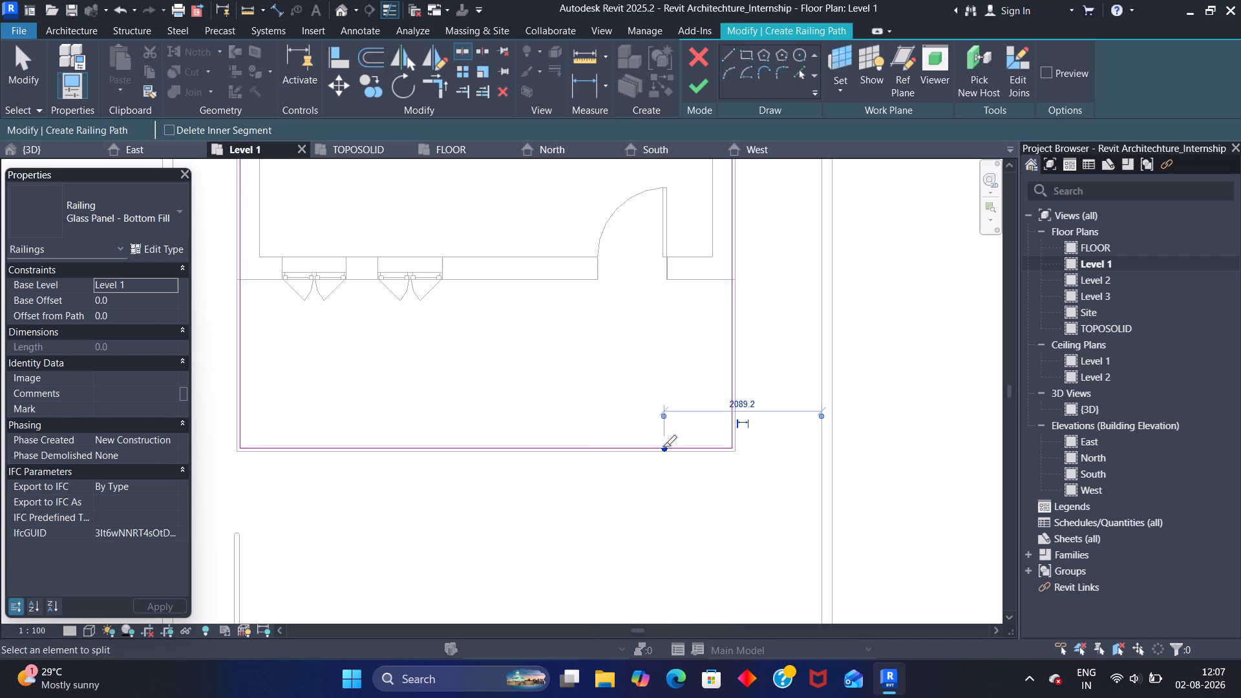
left_click(600, 445)
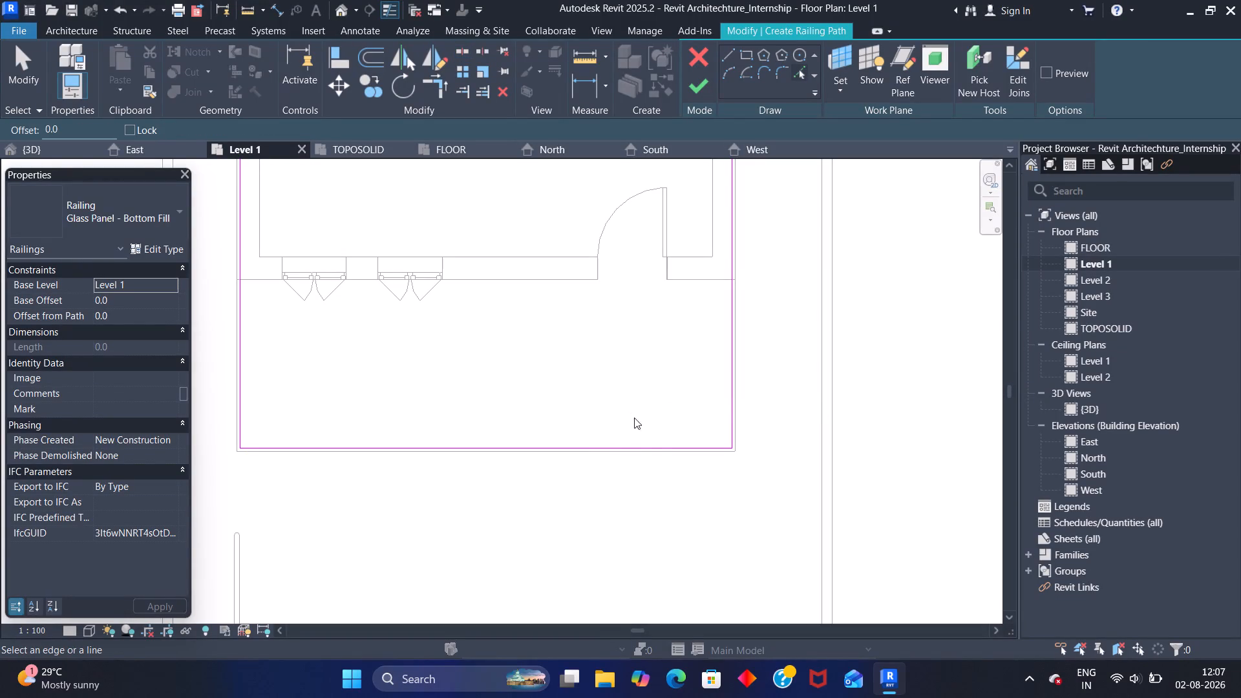
key("Escape")
left_click(634, 444)
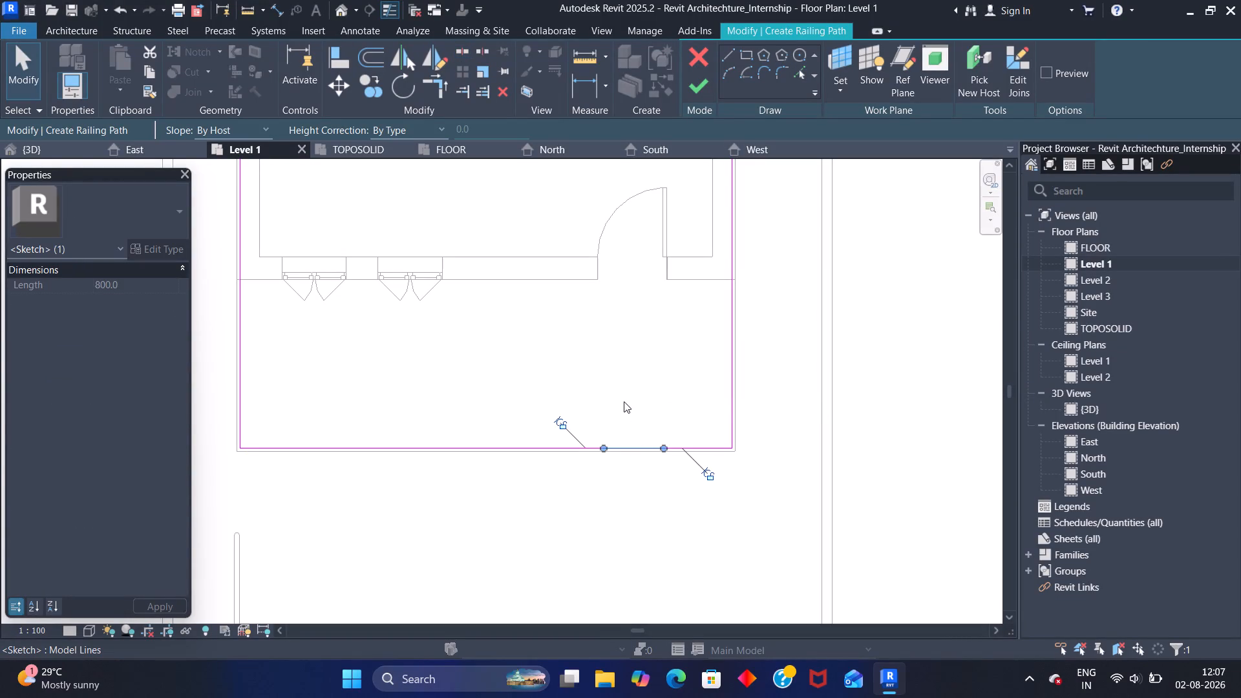
key("Delete")
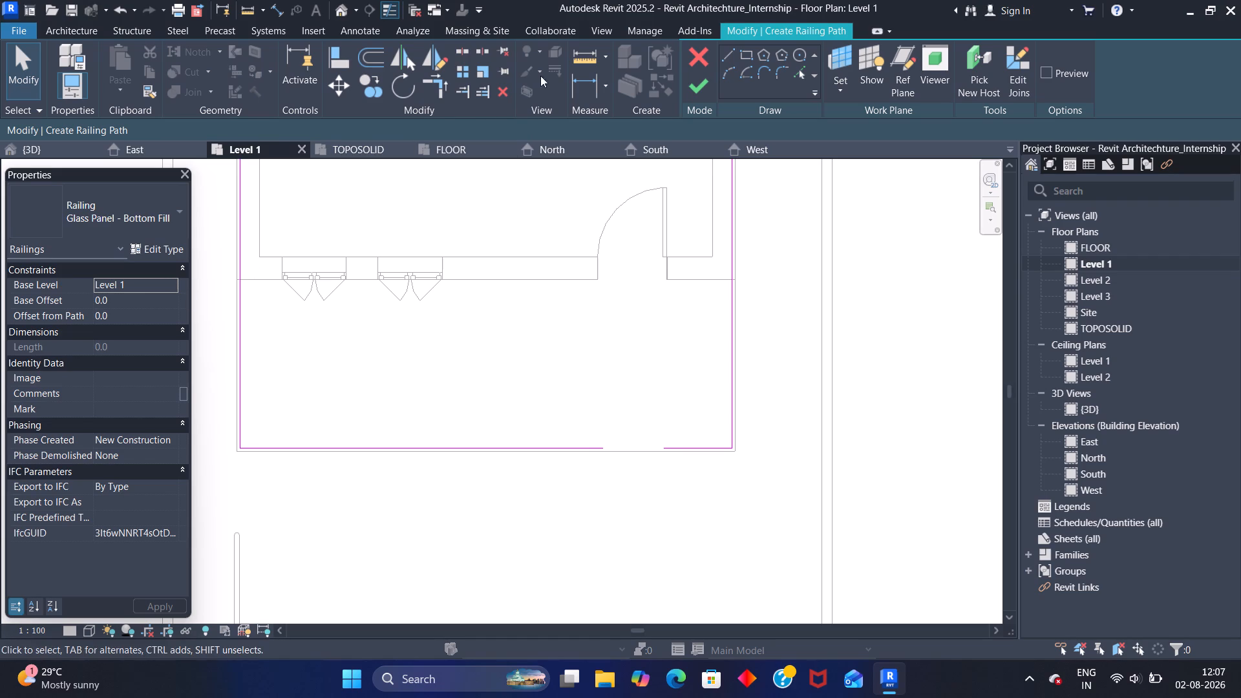
Split the east and west path lines near the house's front wall, about 2200 mm from the front path line.
left_click(457, 49)
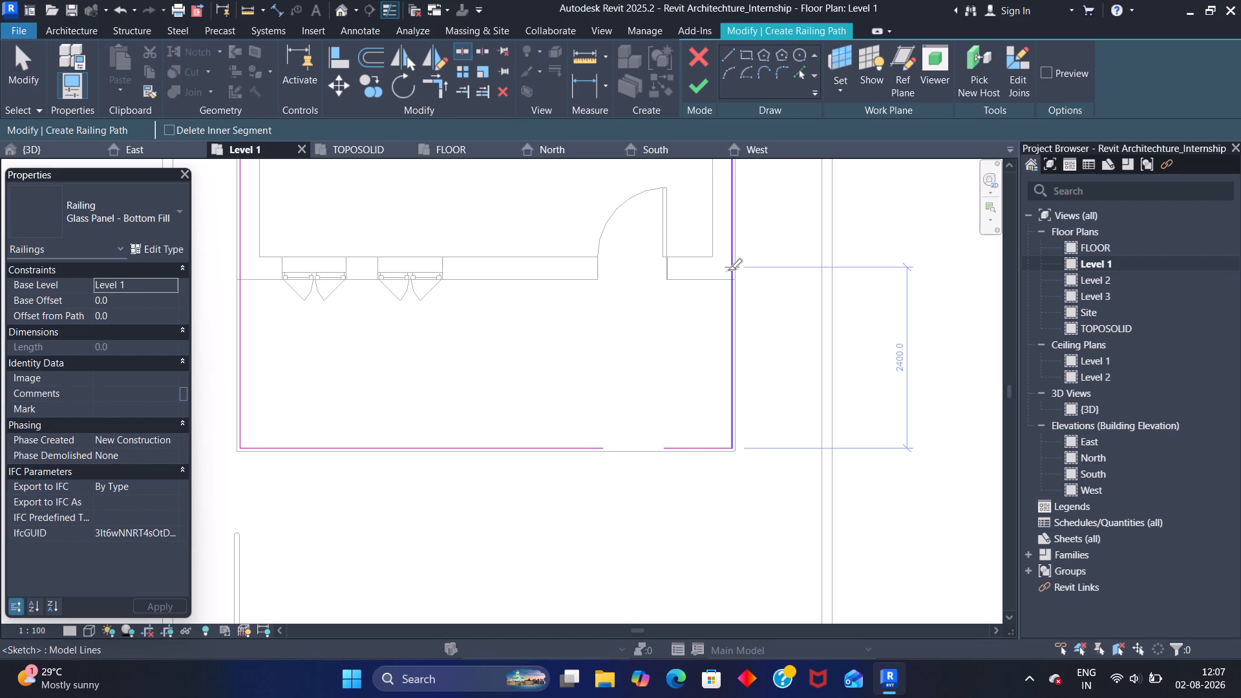
left_click(732, 280)
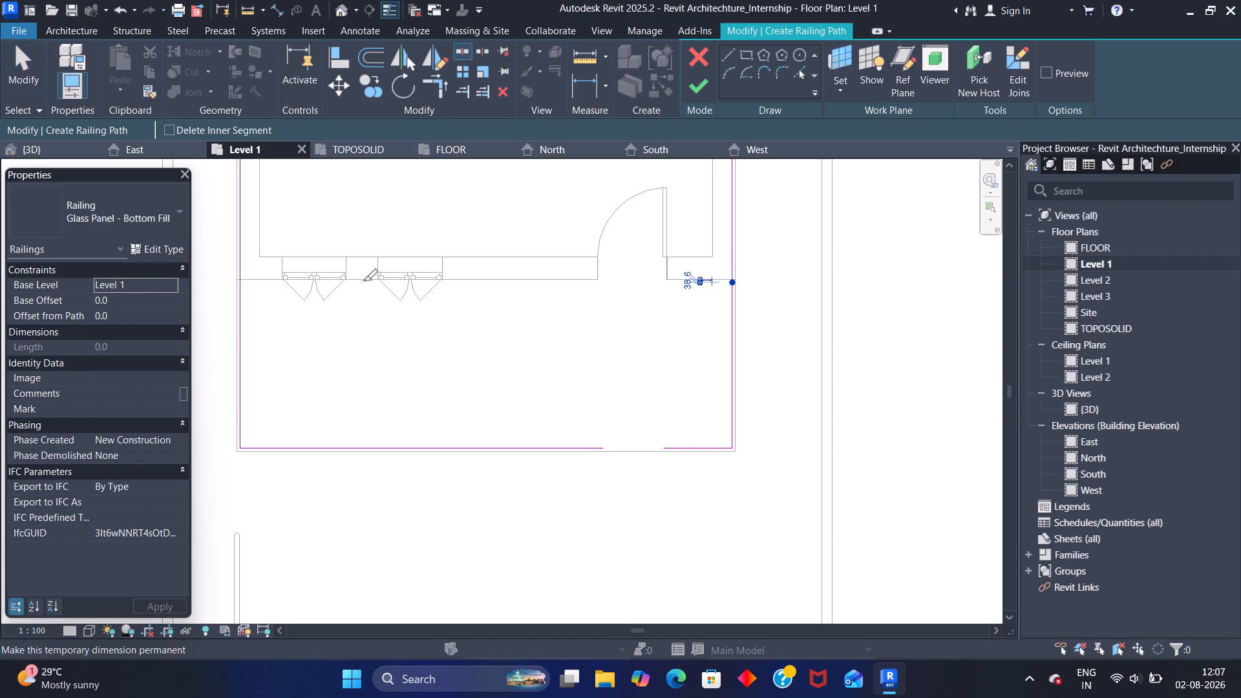
left_click(243, 280)
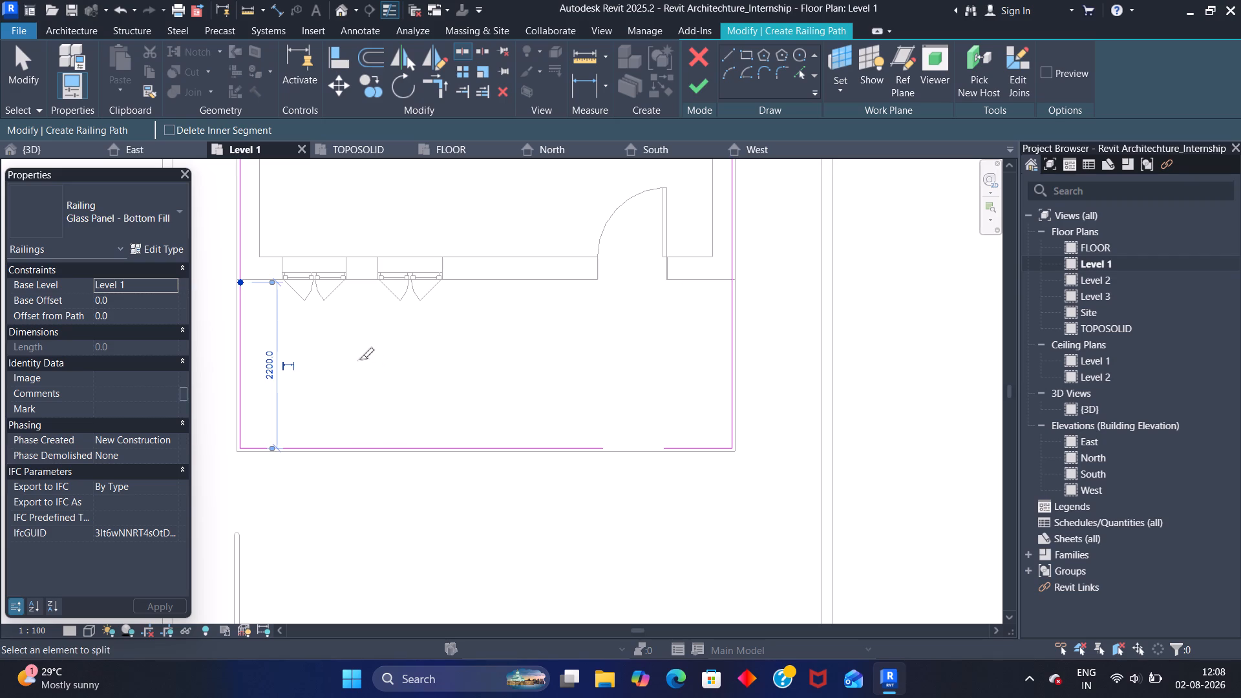
key("Escape")
Delete the long west path segment that runs alongside the house behind the porch split point.
scroll(285, 335, "down", 1)
middle_click_drag(269, 324, 280, 370)
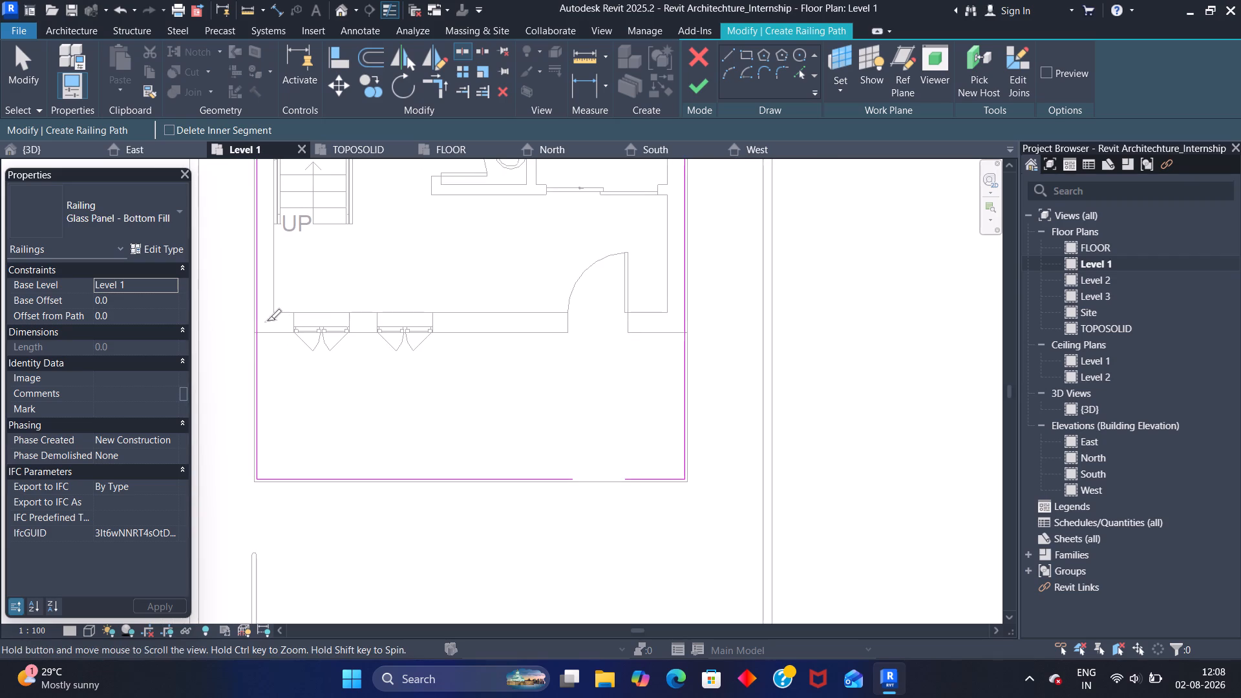
key("Escape")
left_click(260, 319)
scroll(260, 319, "down", 1)
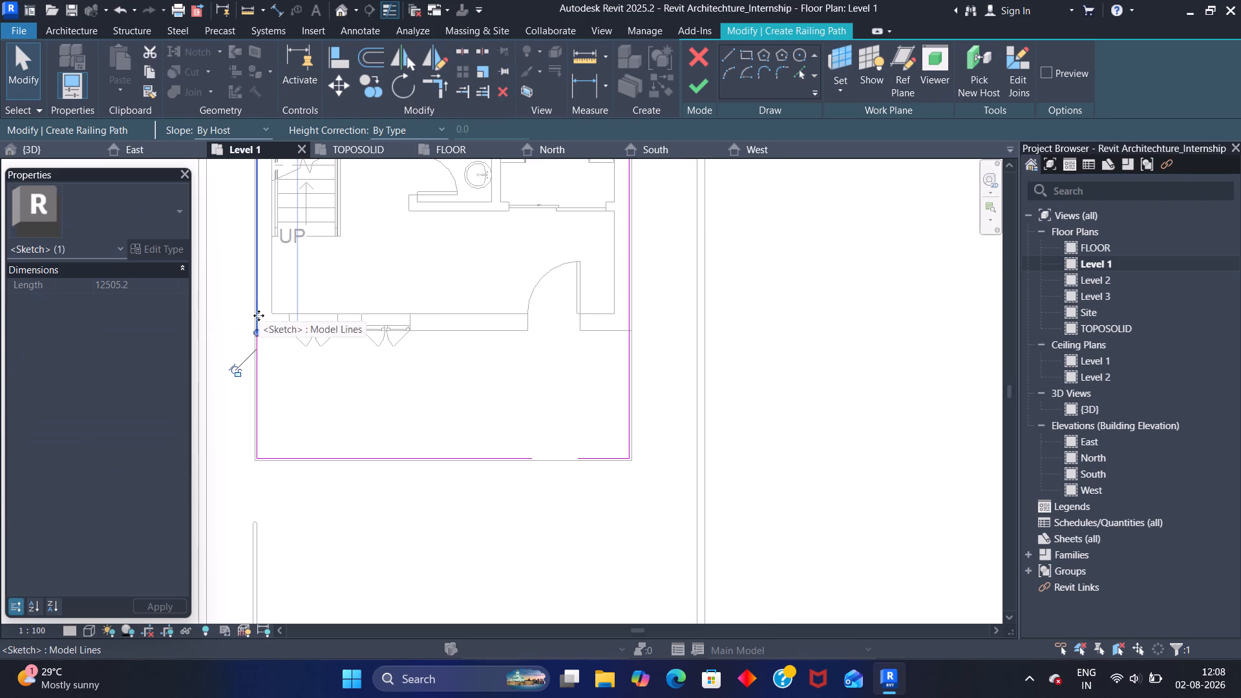
scroll(259, 315, "down", 1)
middle_click_drag(263, 337, 331, 527)
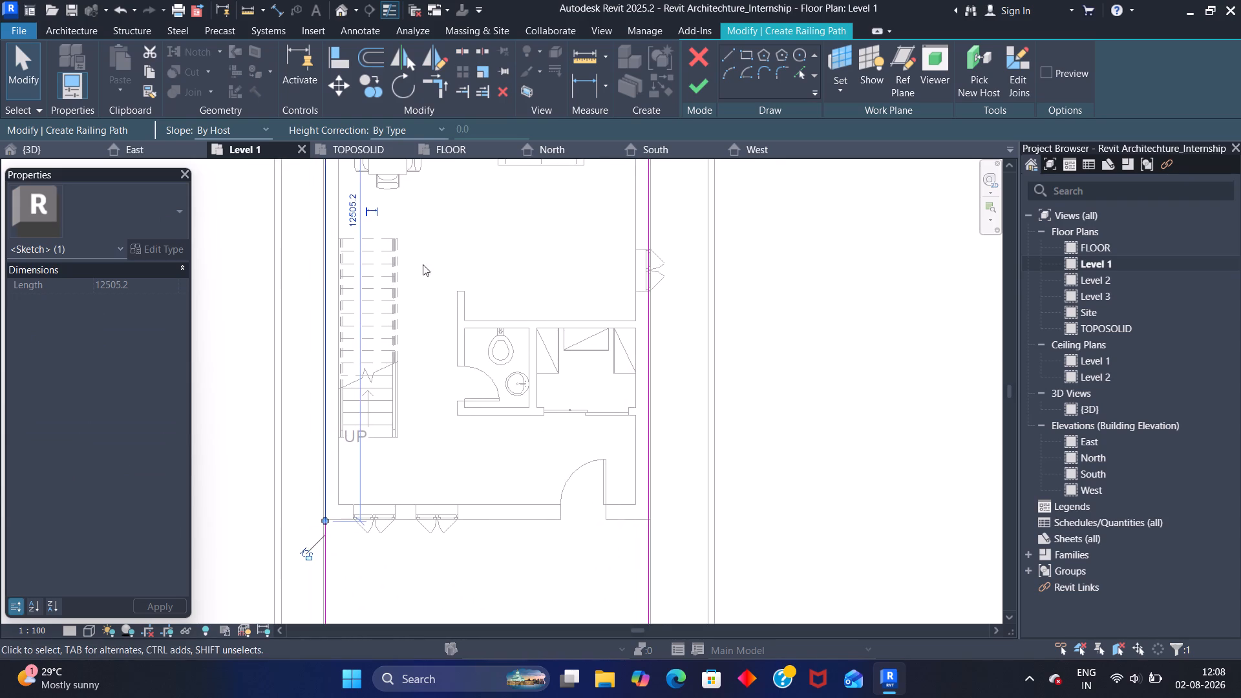
scroll(425, 248, "down", 3)
middle_click_drag(441, 242, 440, 442)
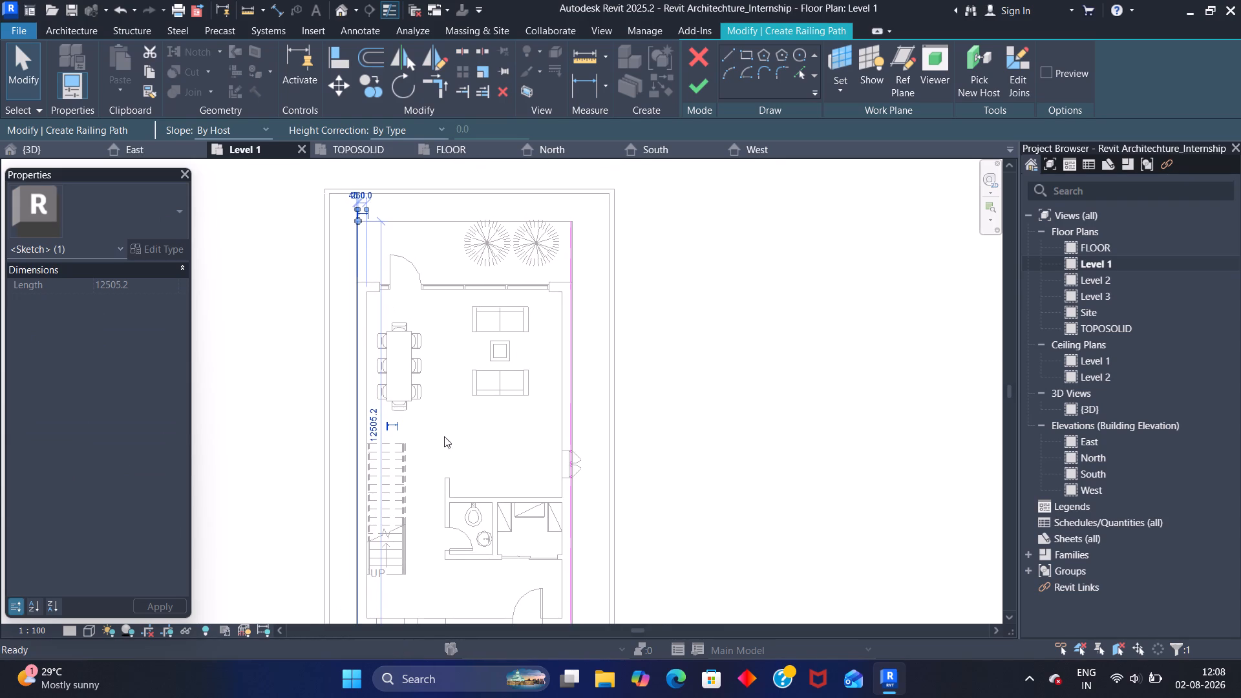
key("Delete")
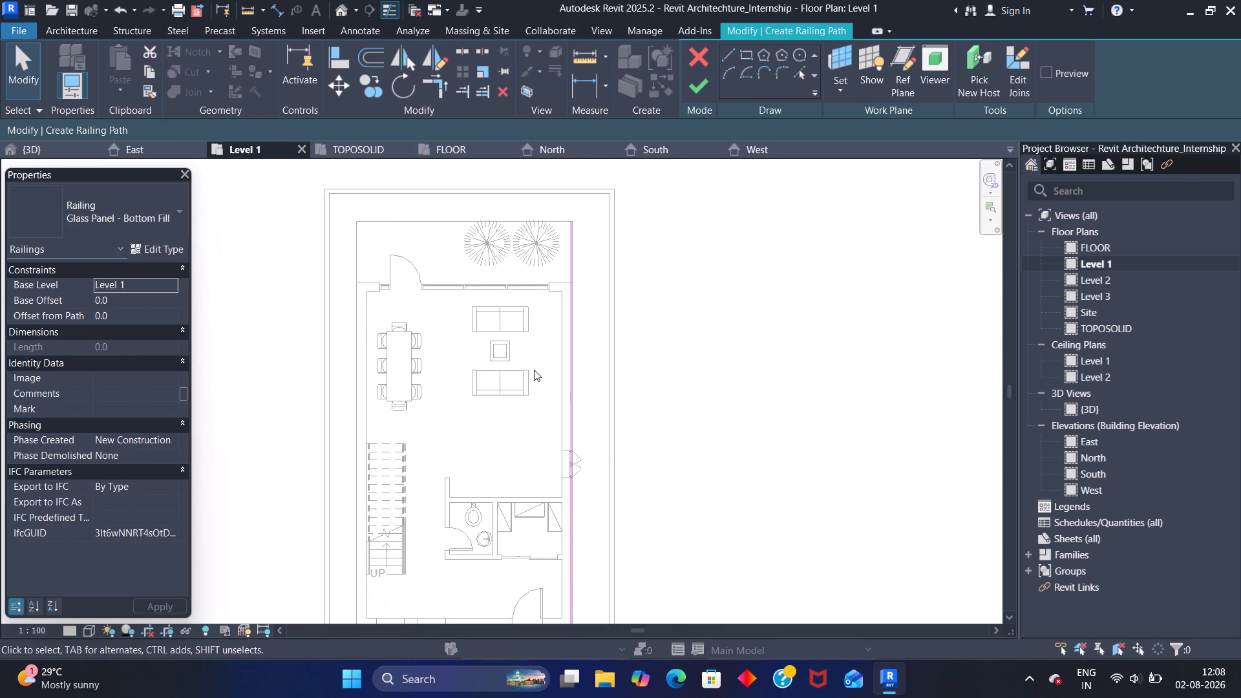
Delete the long east path segment that runs alongside the house behind the porch split point.
left_click(567, 368)
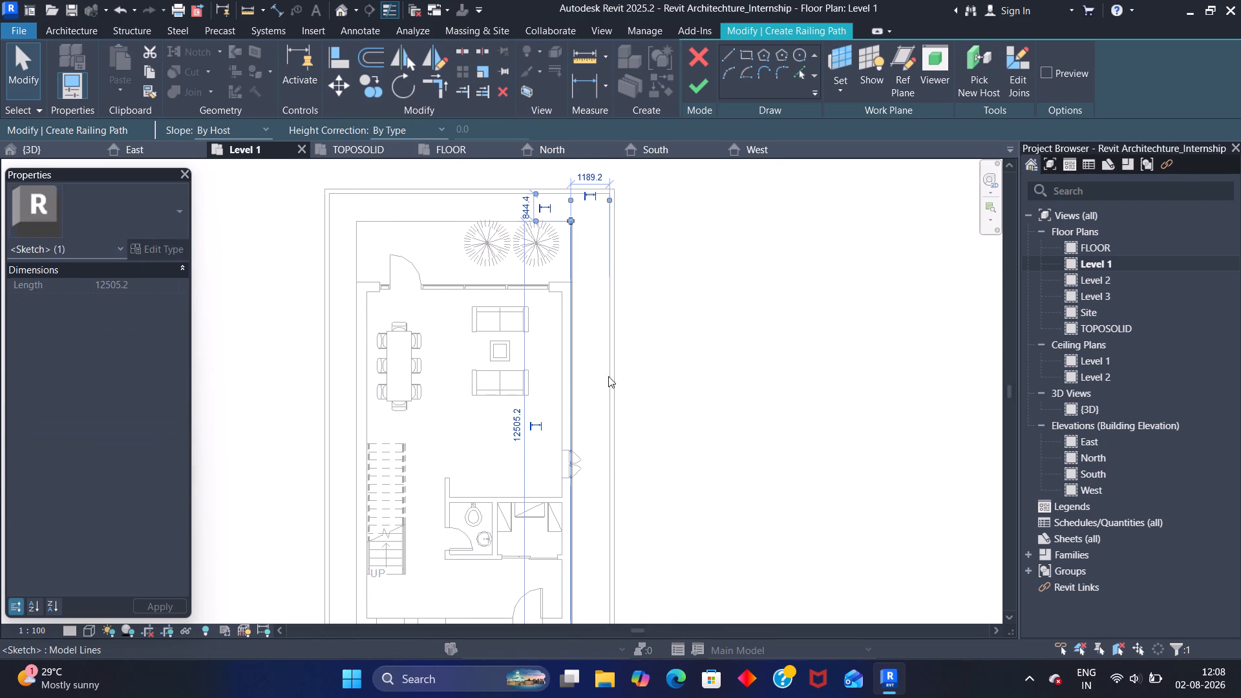
middle_click_drag(593, 369, 561, 202)
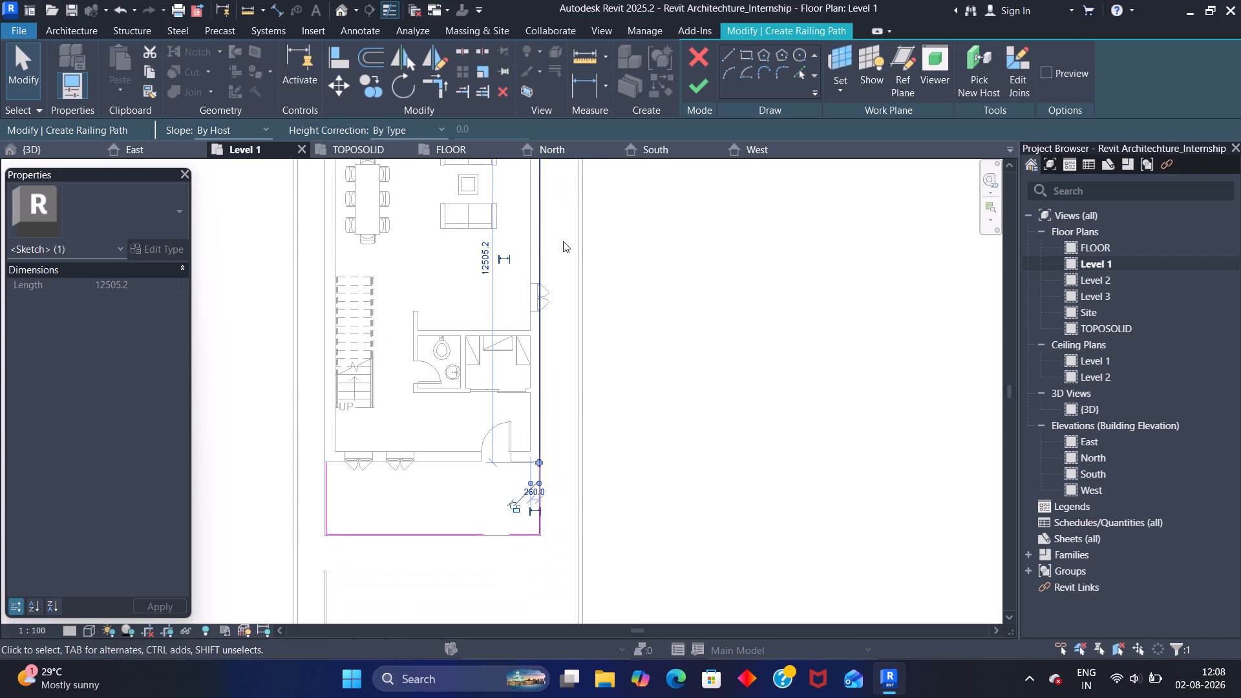
key("Delete")
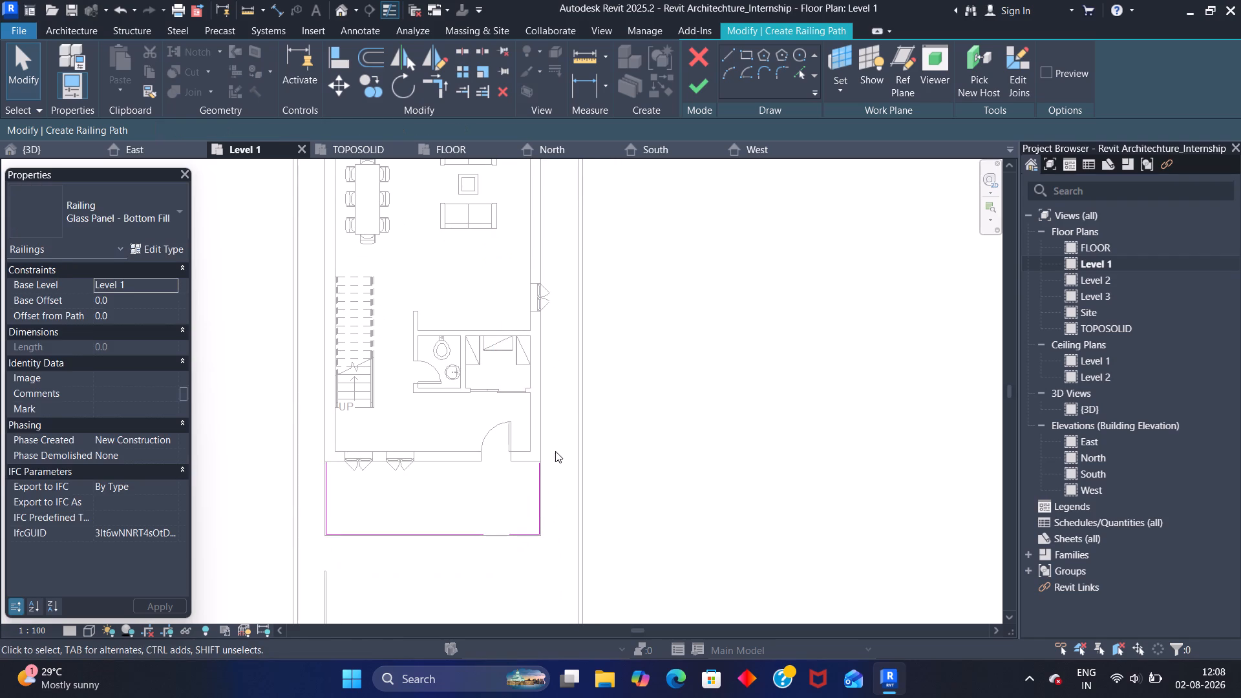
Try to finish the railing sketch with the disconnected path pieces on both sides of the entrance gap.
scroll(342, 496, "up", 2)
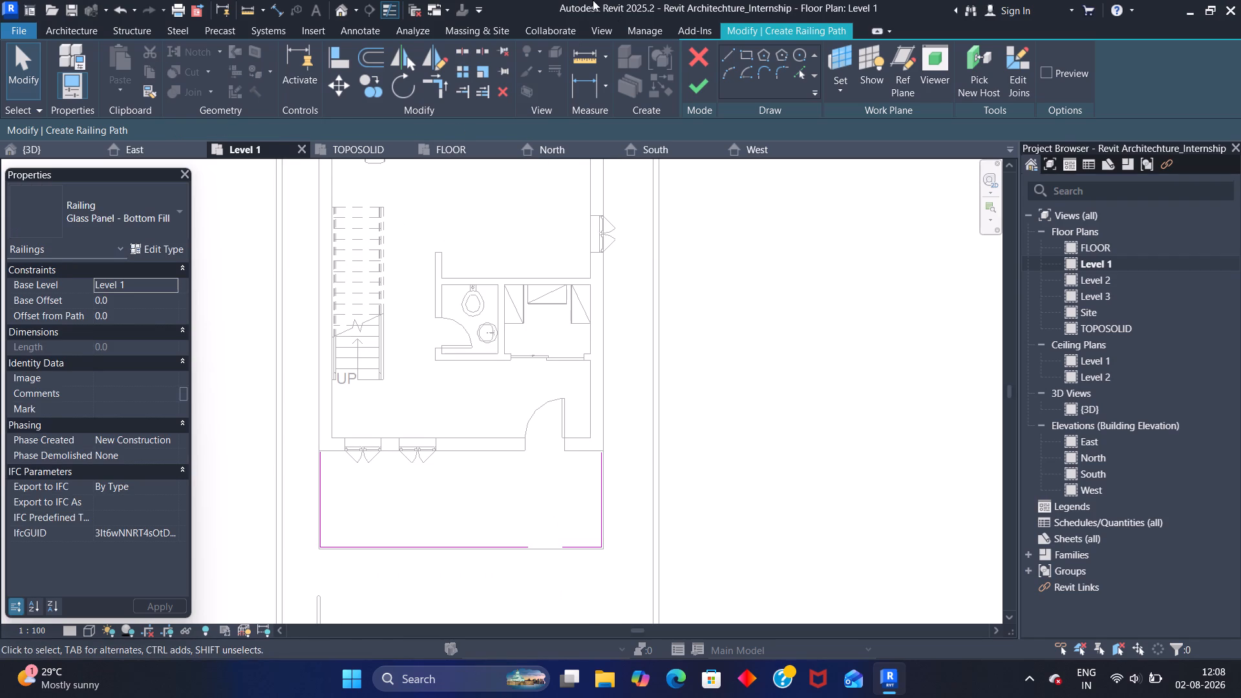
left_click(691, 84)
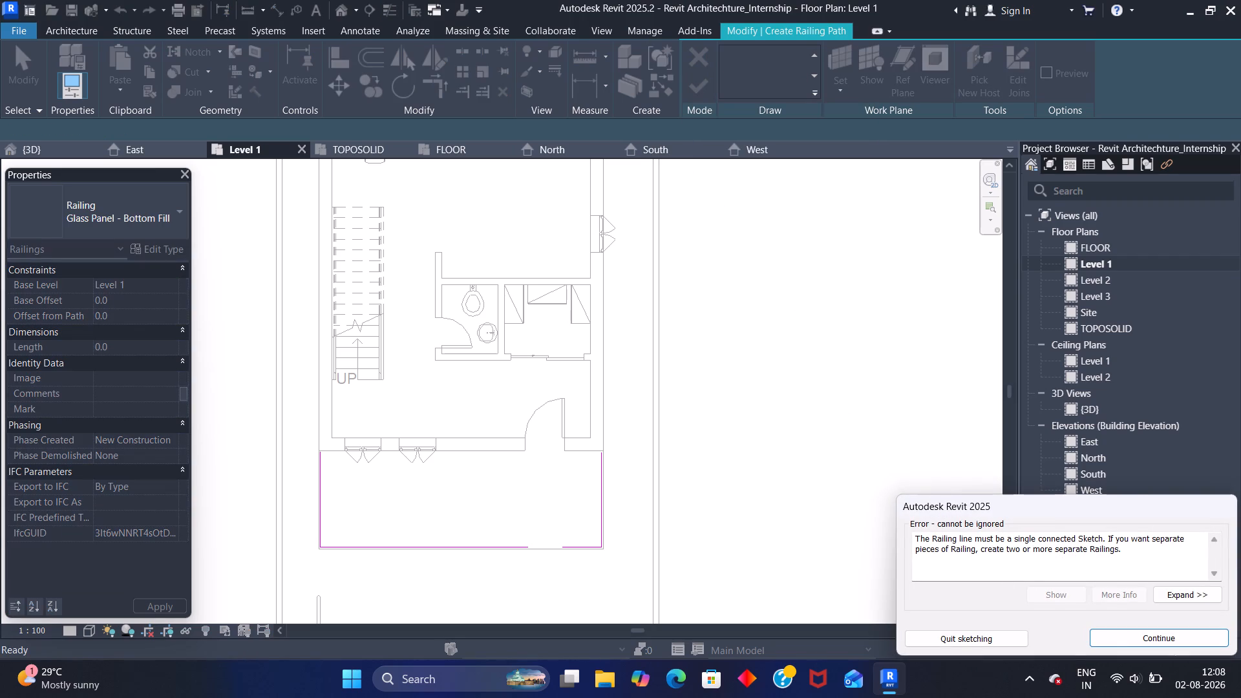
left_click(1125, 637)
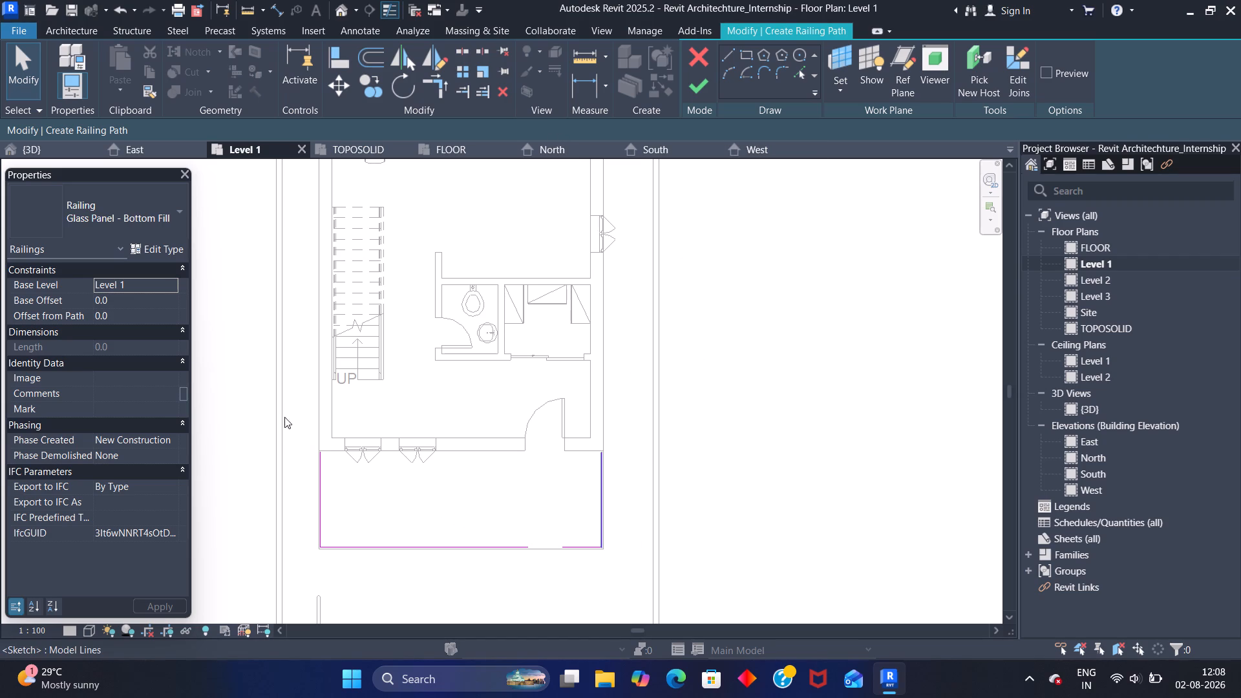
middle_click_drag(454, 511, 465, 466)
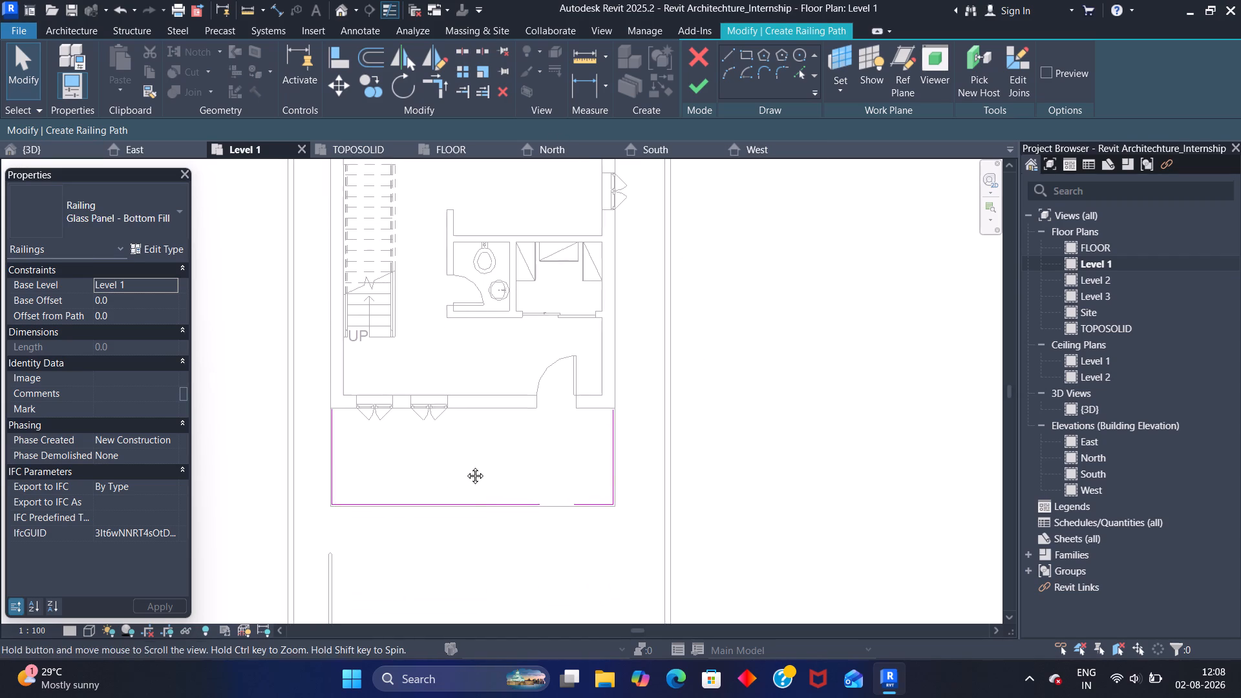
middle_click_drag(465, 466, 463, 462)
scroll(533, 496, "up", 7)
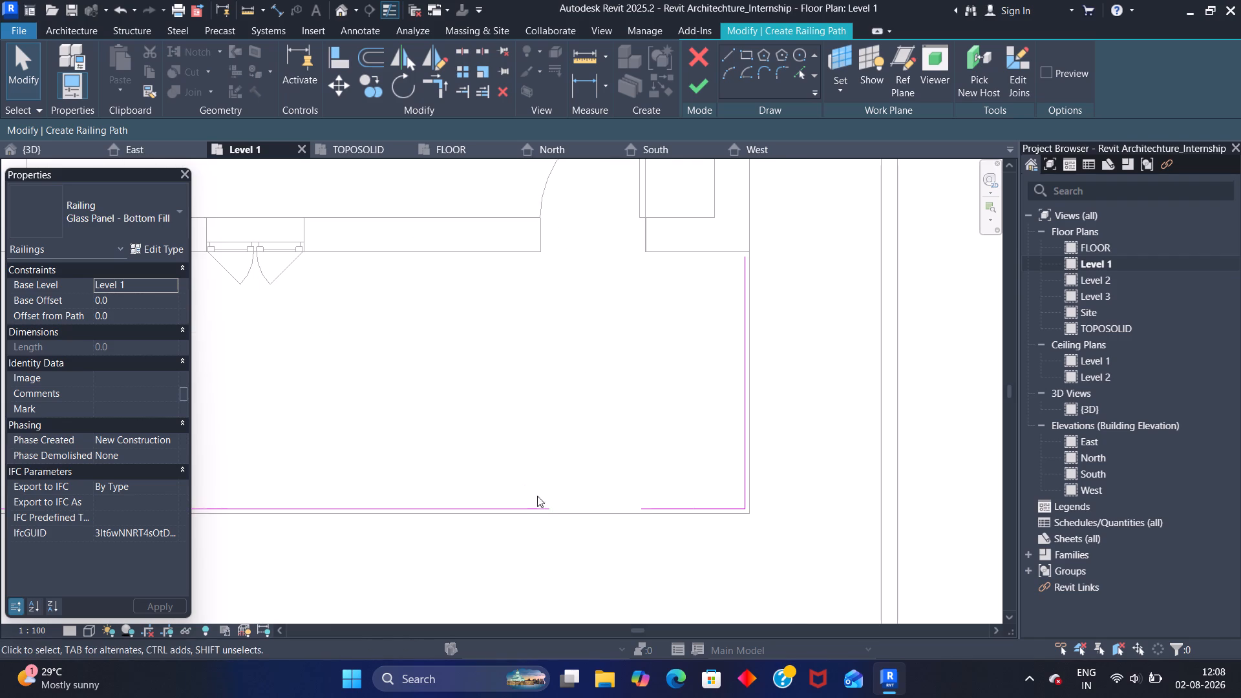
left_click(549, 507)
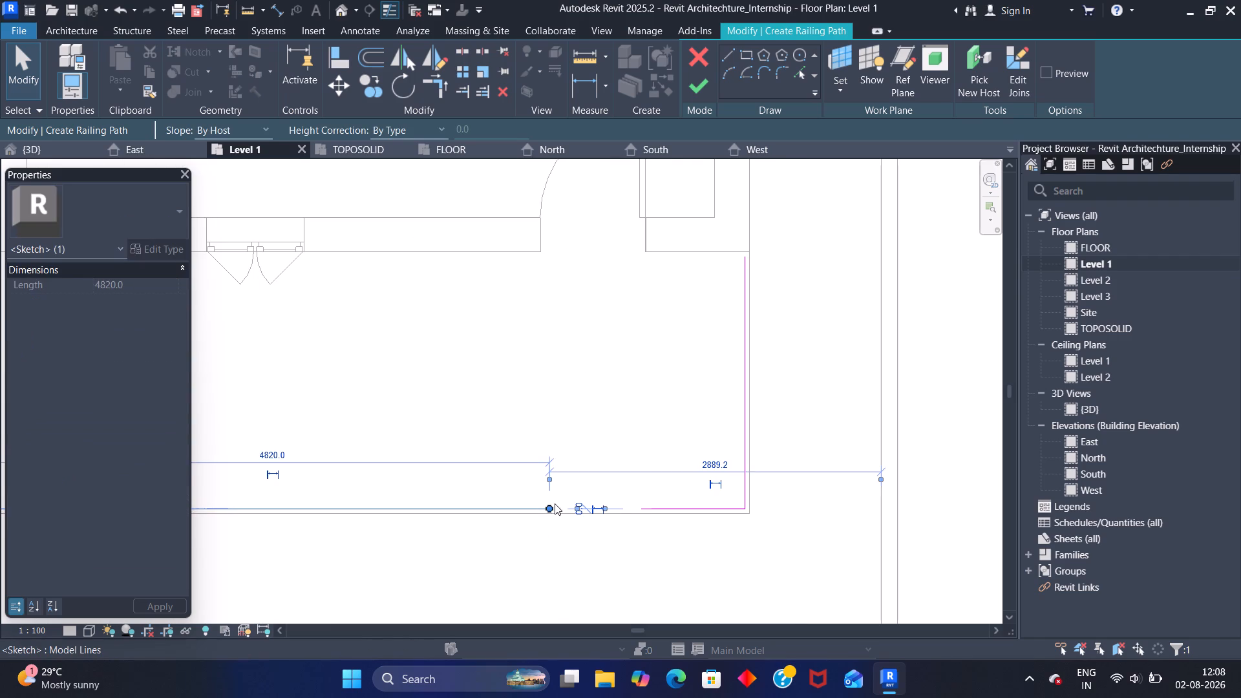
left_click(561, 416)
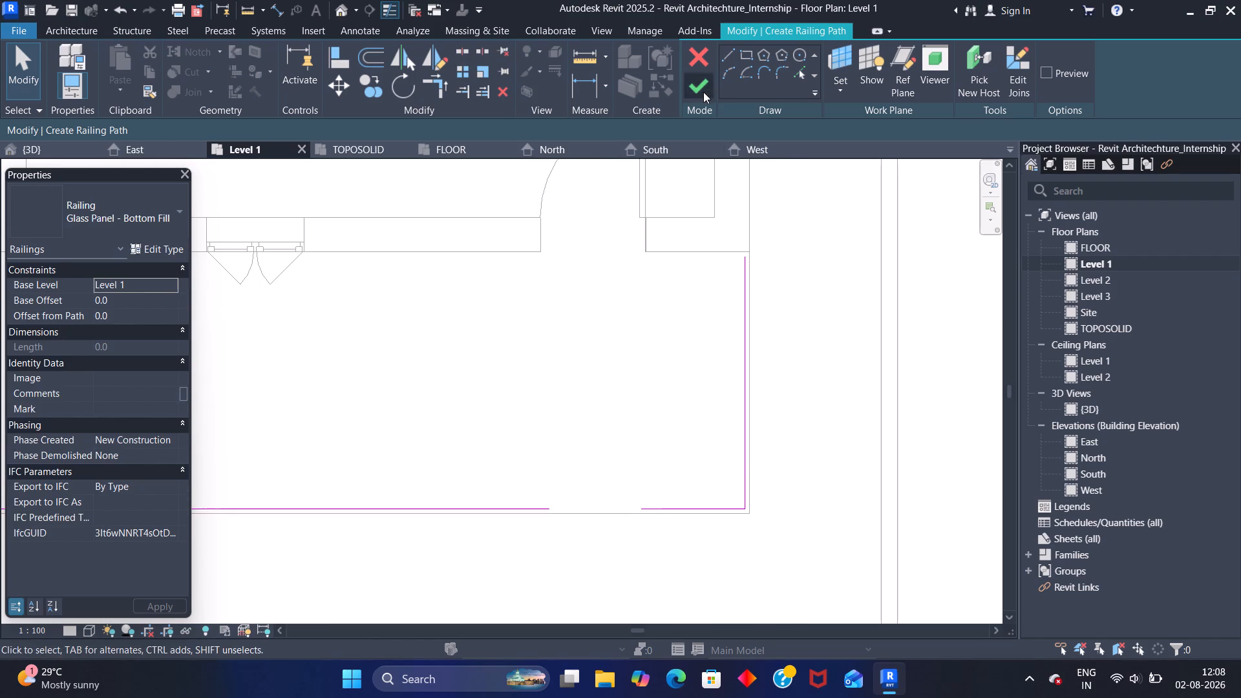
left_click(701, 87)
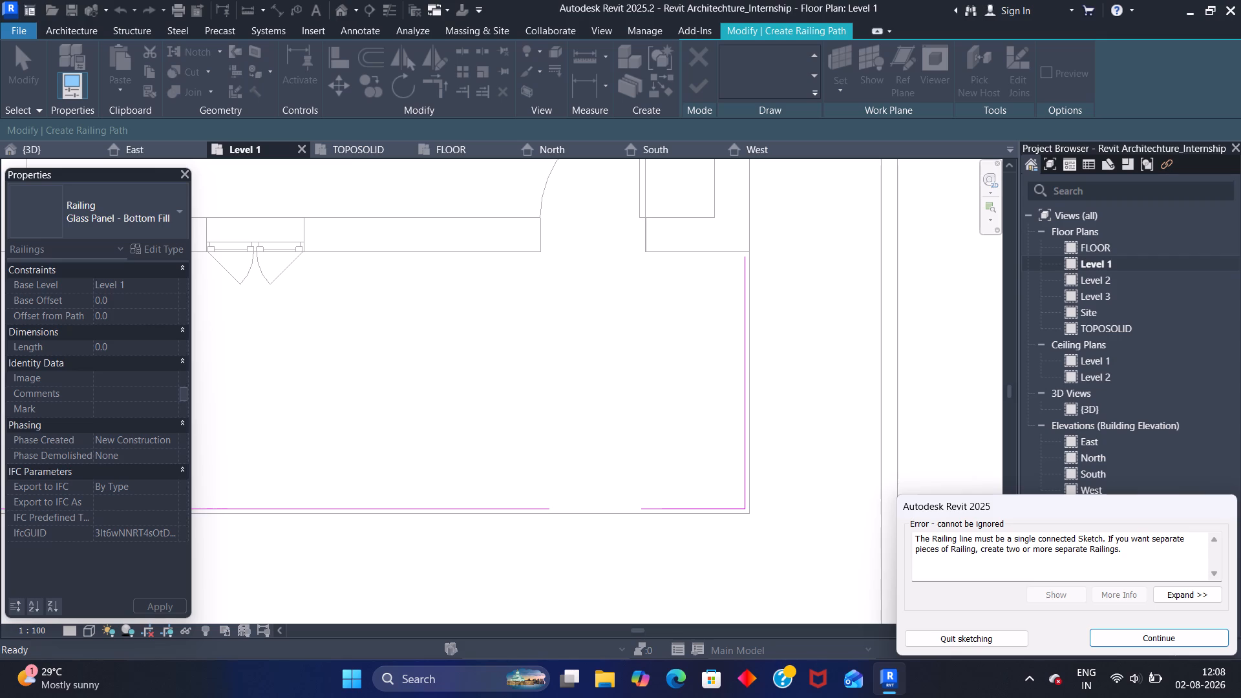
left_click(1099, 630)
Delete the 900 mm front piece and the porch's east path line, and finish the railing from the remaining connected lines.
left_click(688, 507)
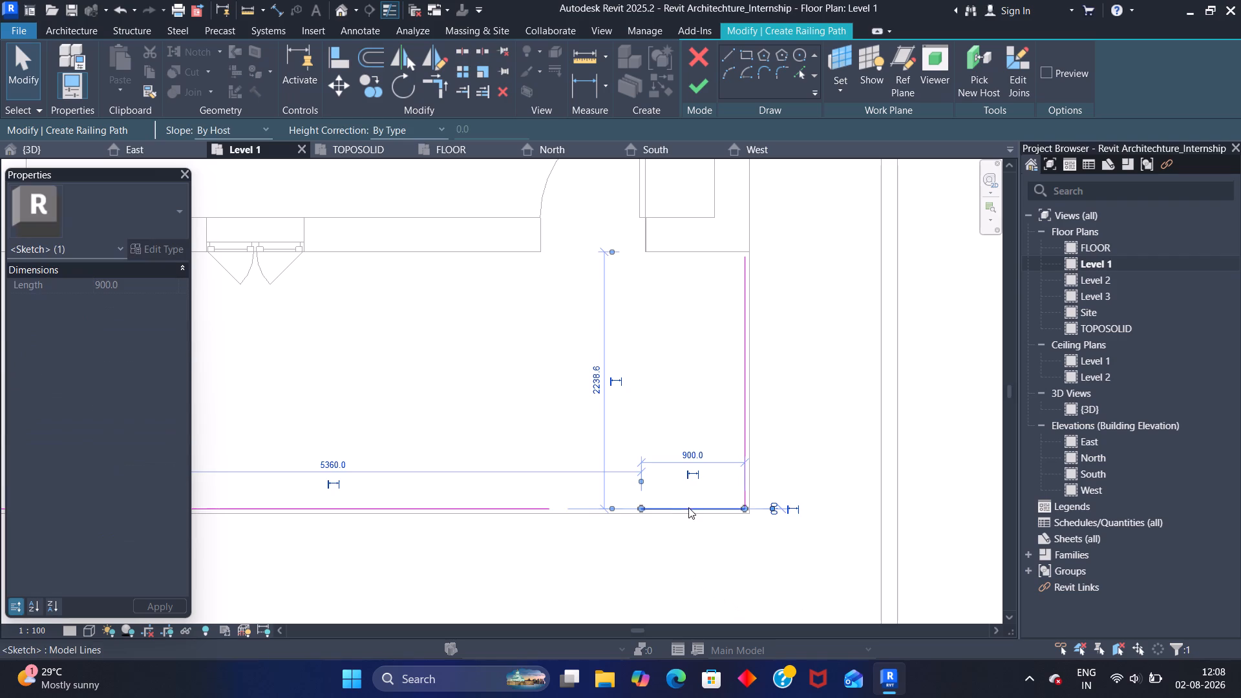
left_click(746, 424, "ctrl")
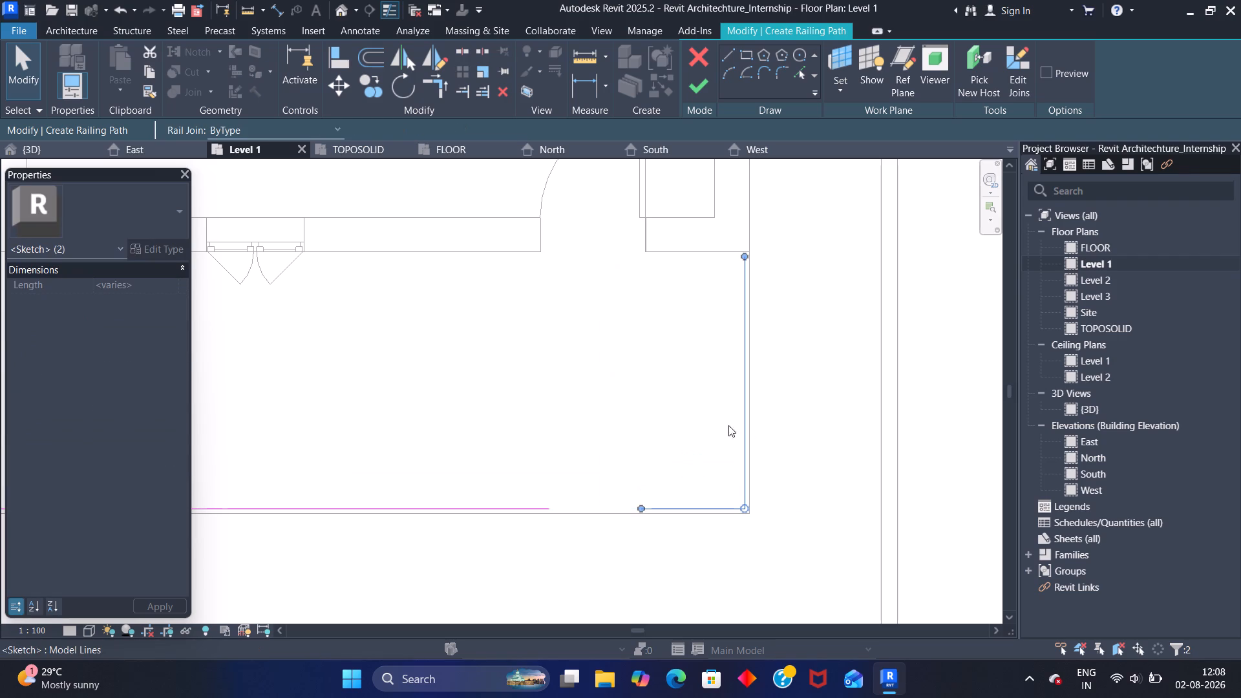
key("Delete")
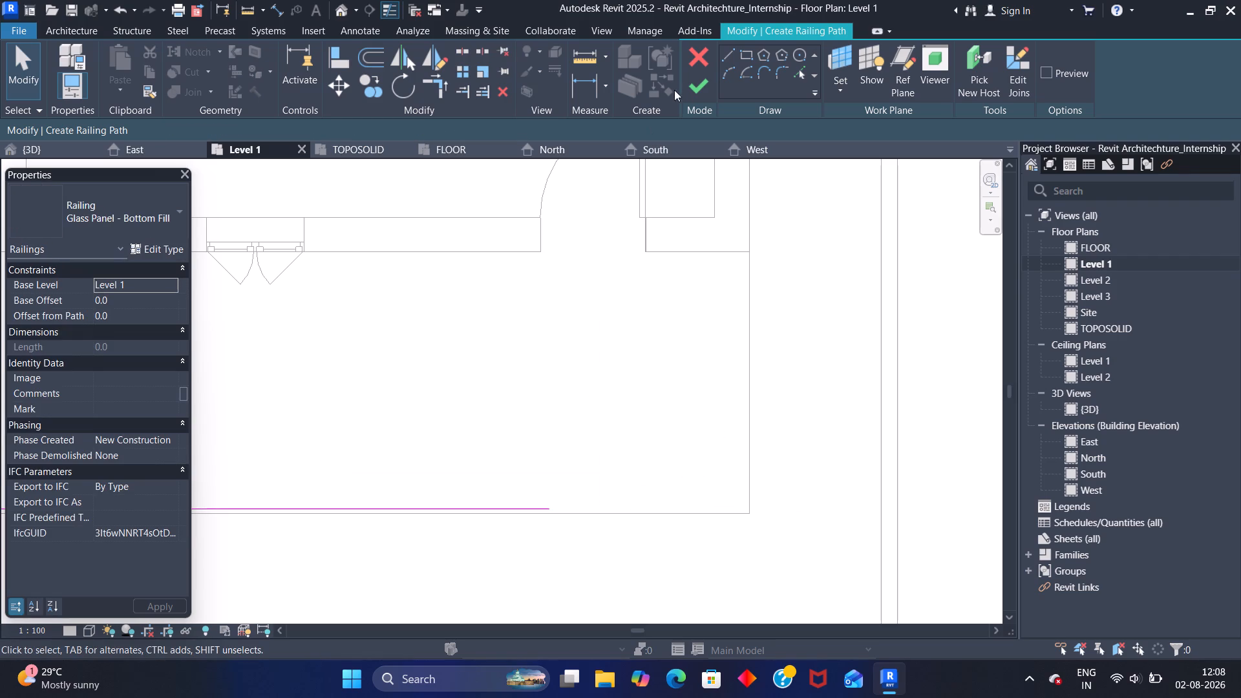
left_click(688, 85)
scroll(525, 391, "down", 3)
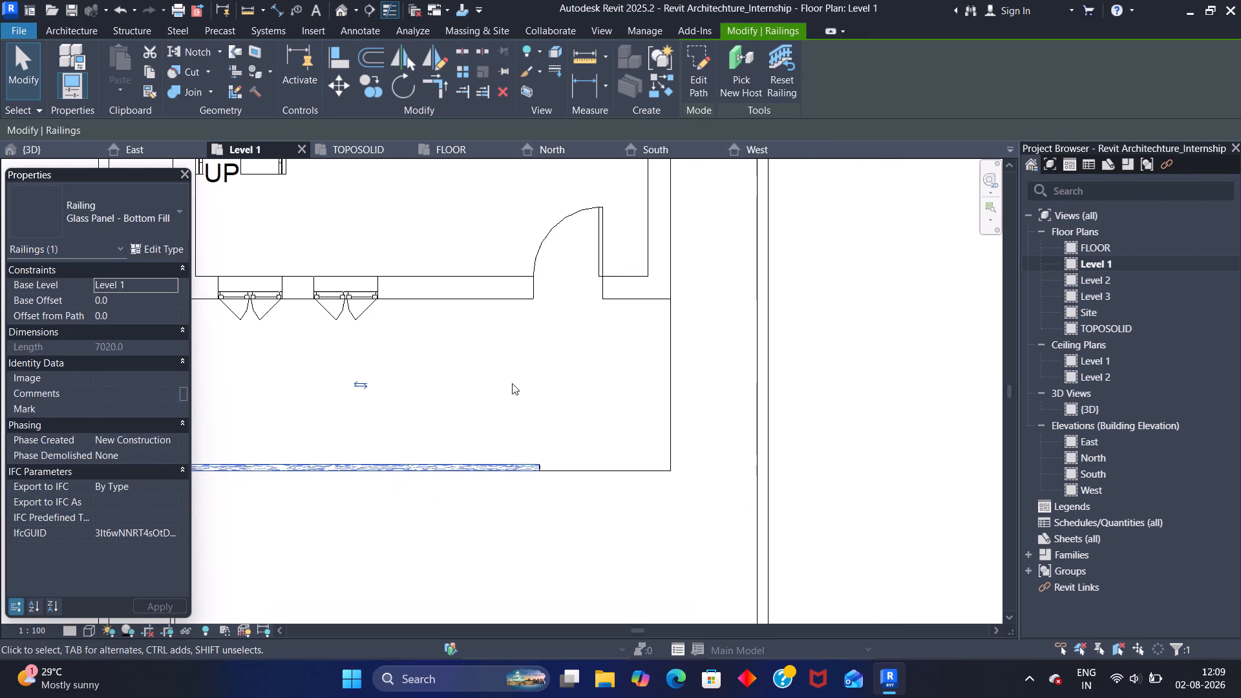
In the 3D view, try the 900mm Pipe type on the porch railing and switch it to the 900mm type.
middle_click_drag(470, 357, 710, 313)
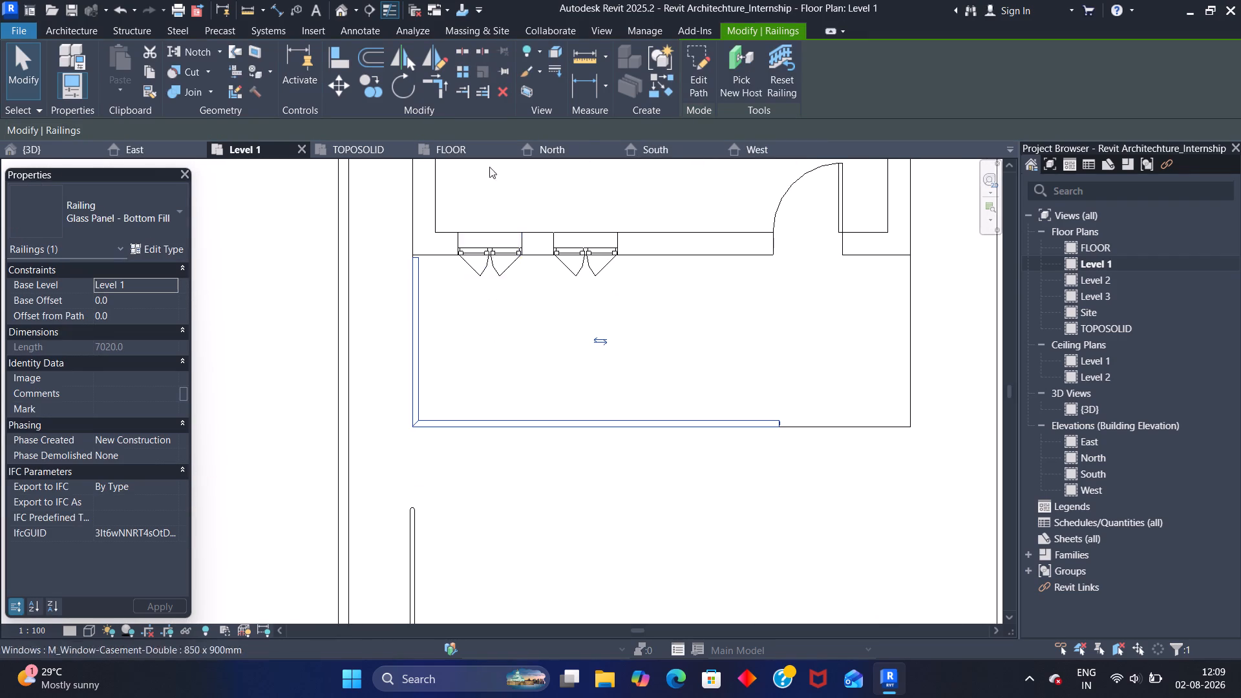
left_click(76, 150)
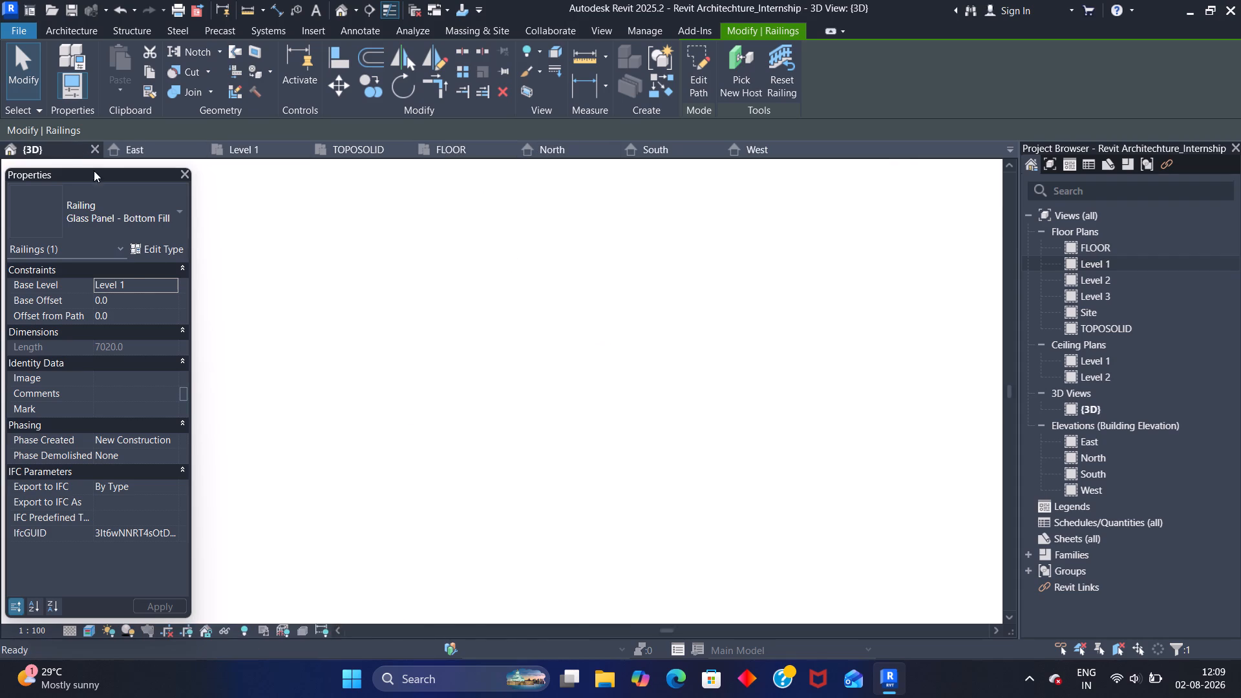
middle_click_drag(774, 497, 770, 498)
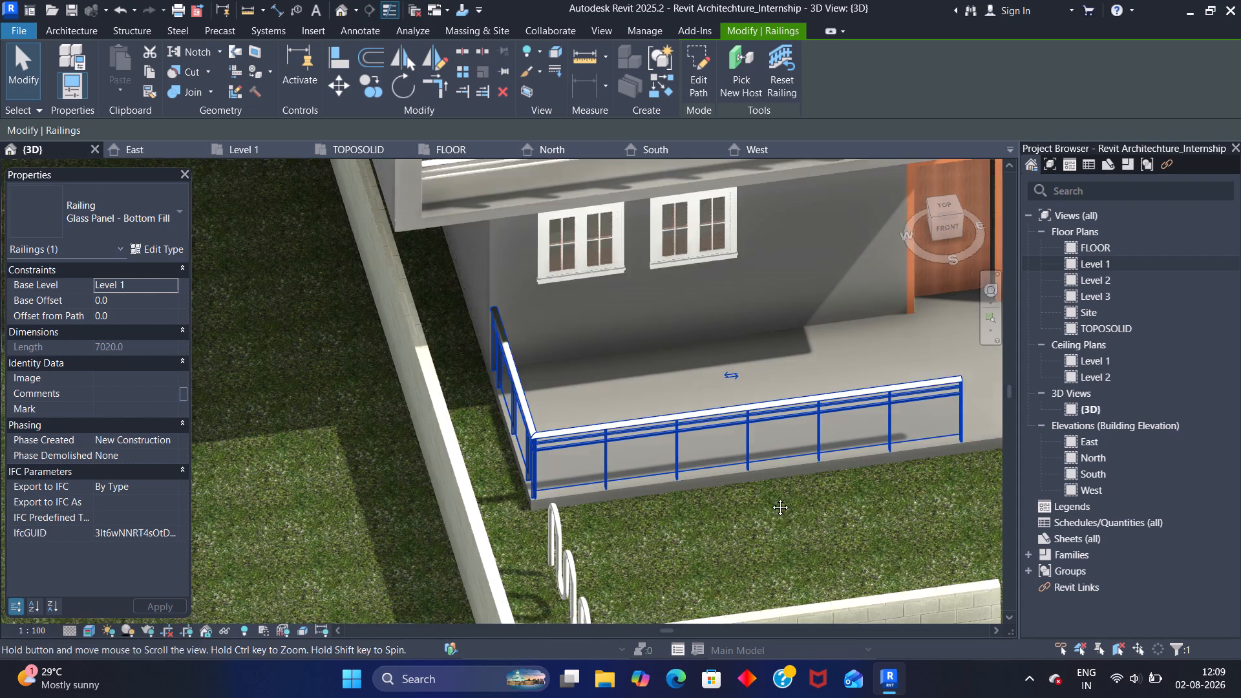
middle_click_drag(770, 498, 586, 460)
middle_click_drag(727, 476, 648, 474, "shift")
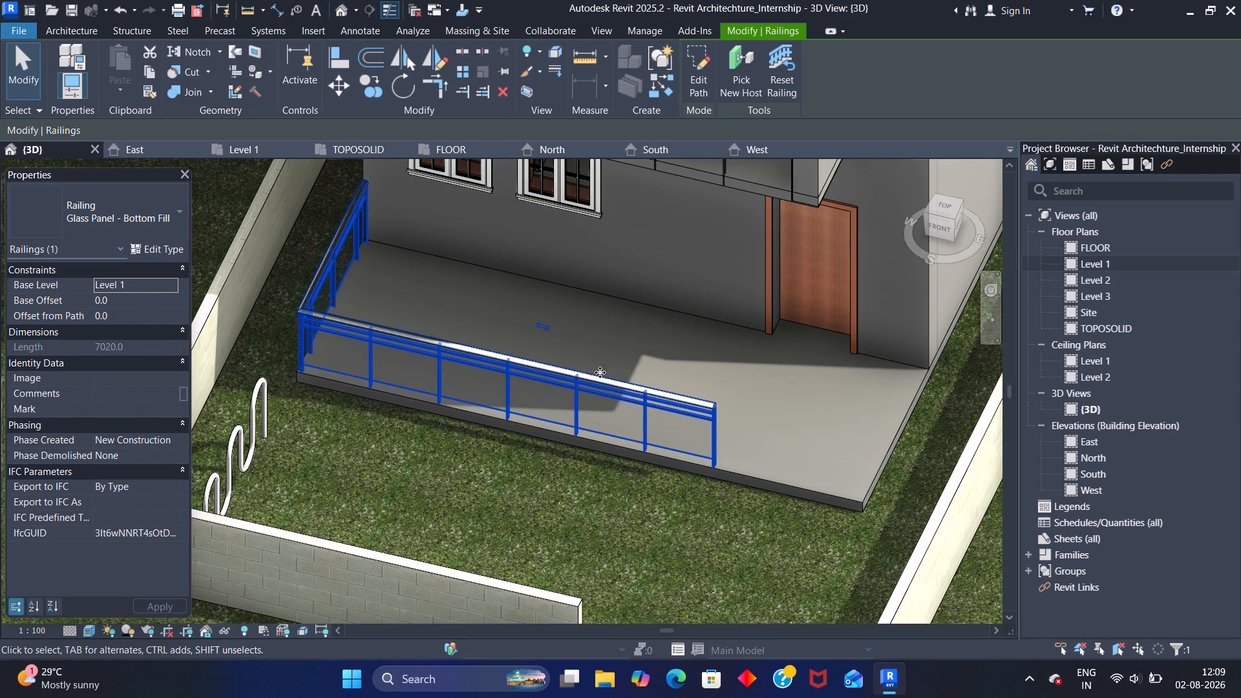
left_click(514, 306)
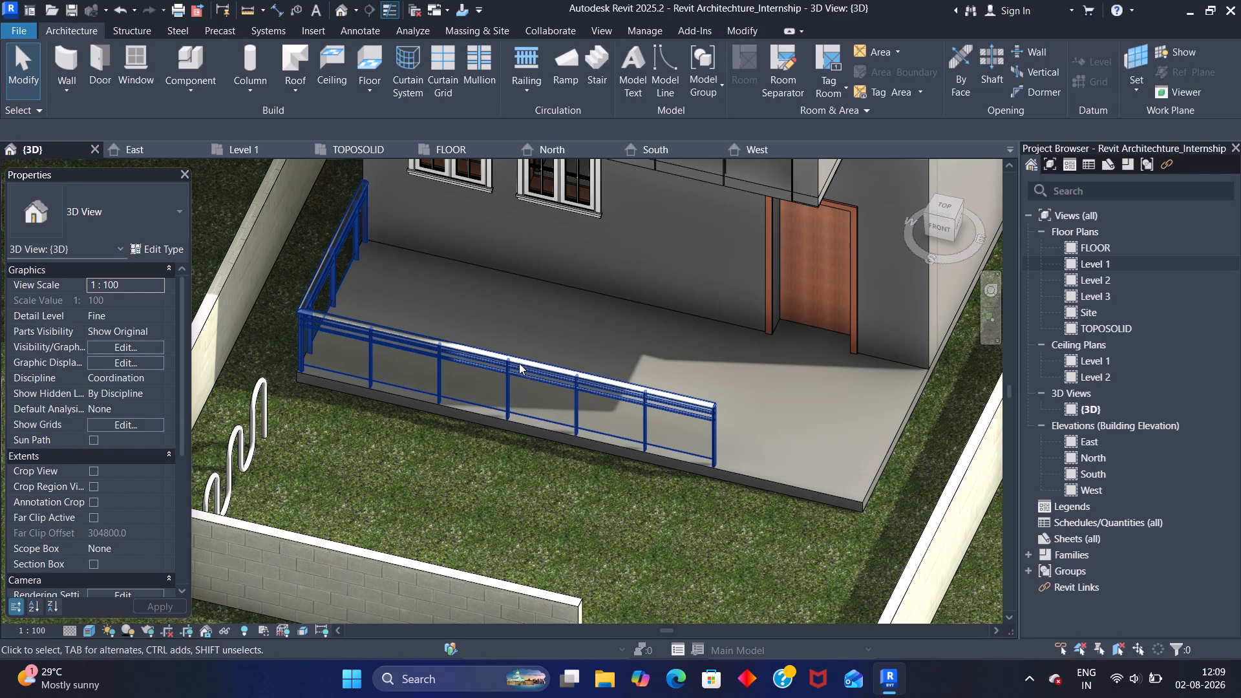
left_click(509, 364)
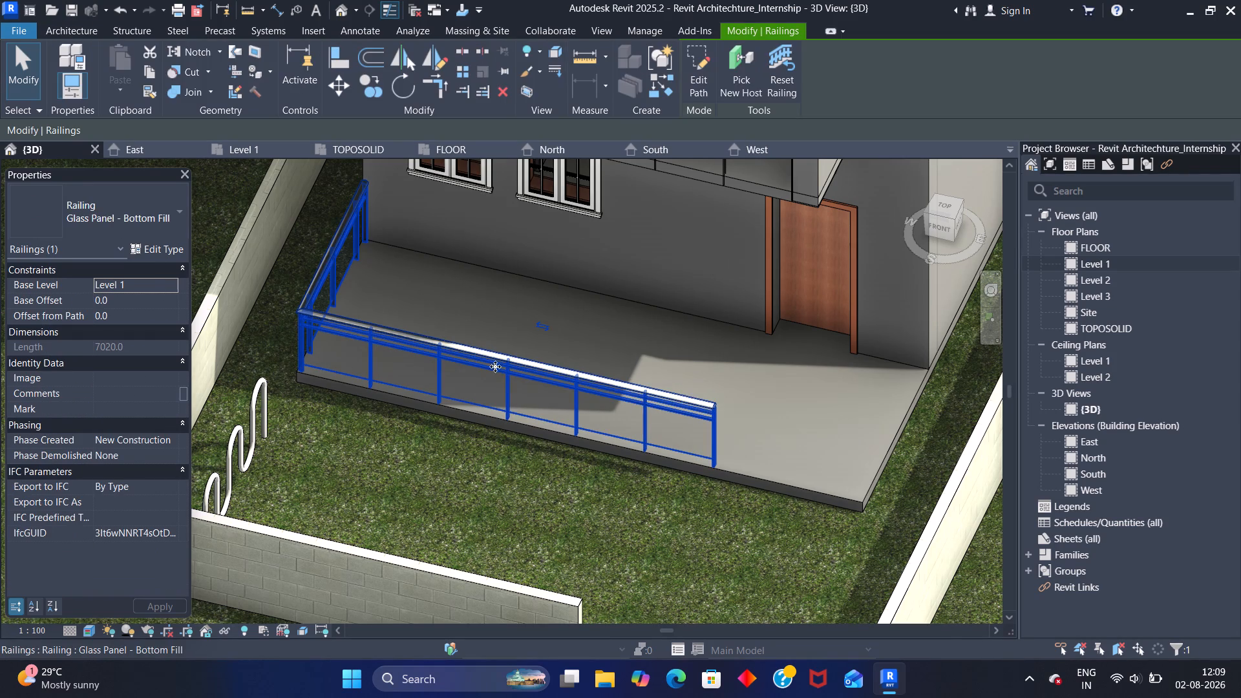
left_click(176, 208)
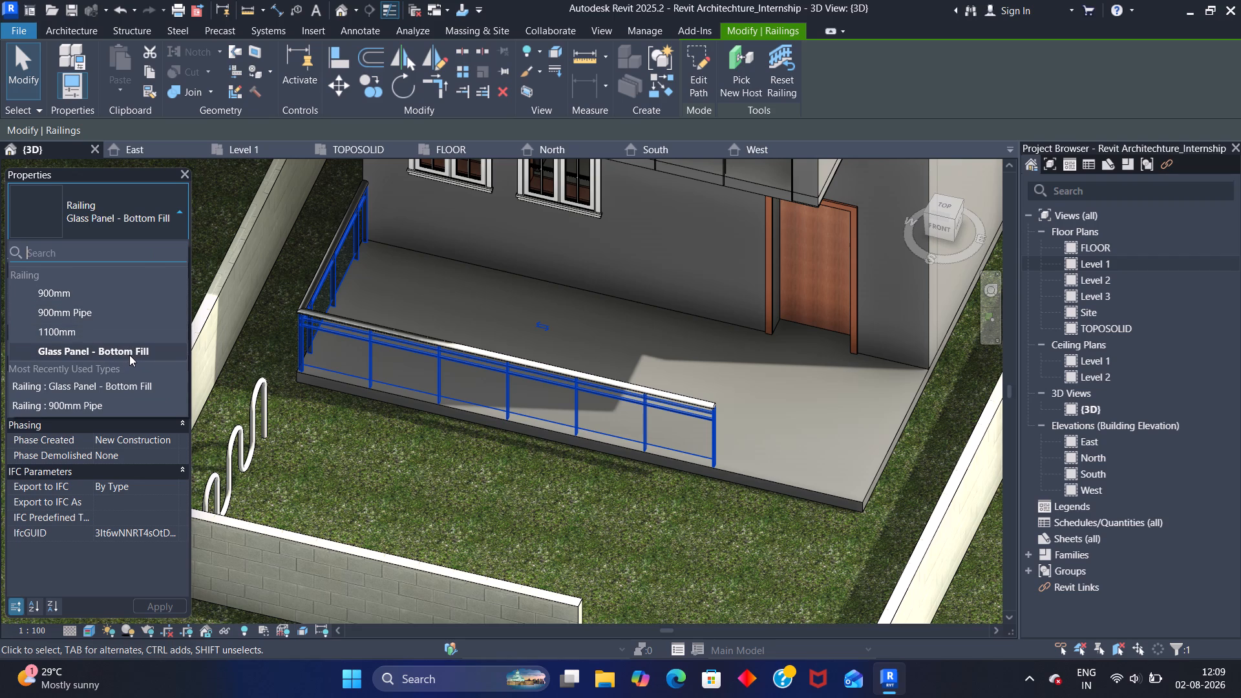
left_click(83, 319)
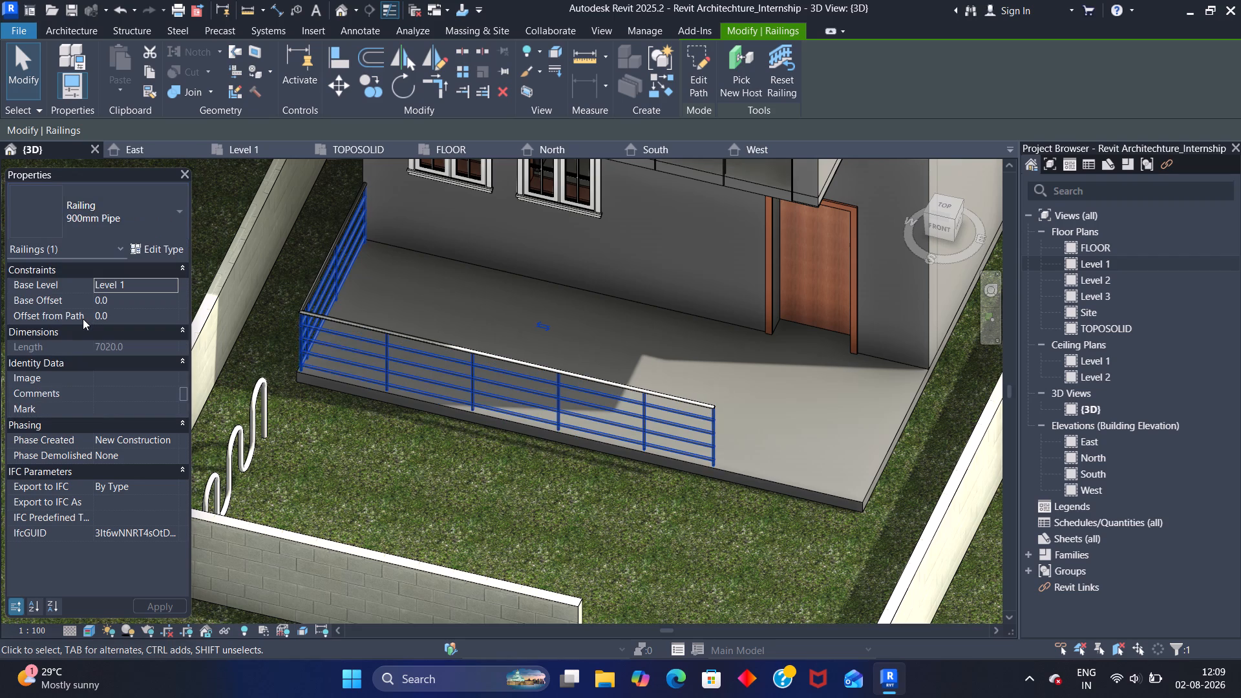
left_click(178, 206)
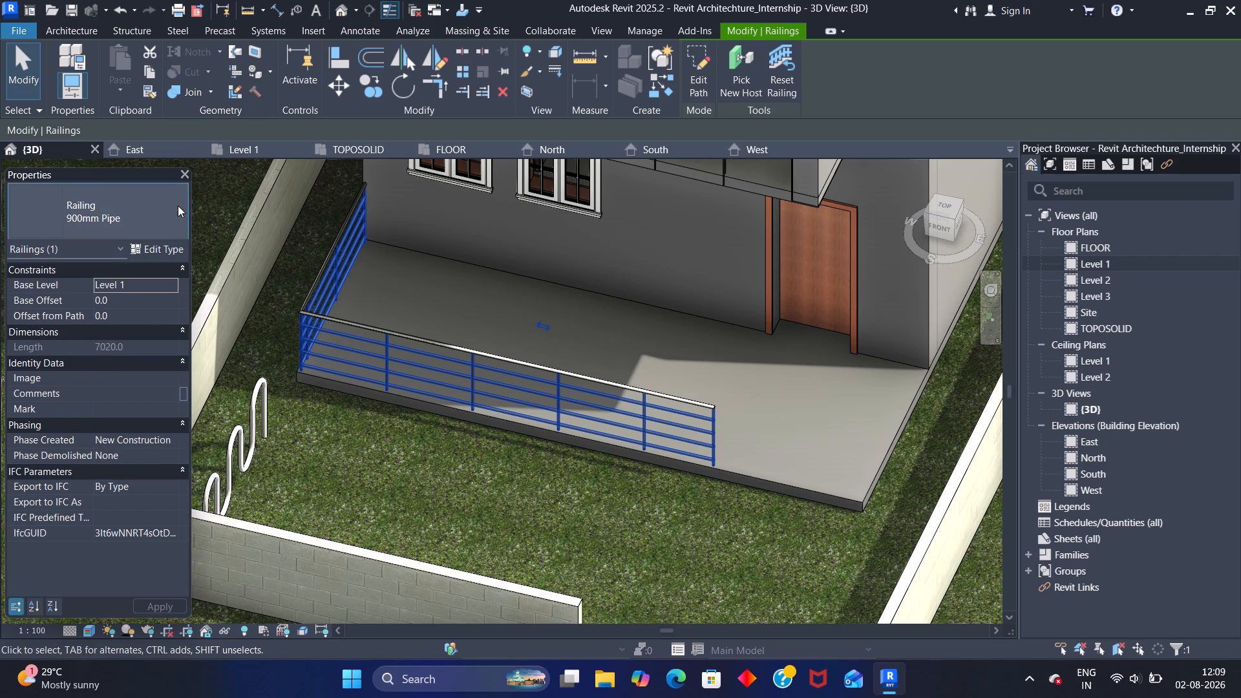
left_click(80, 289)
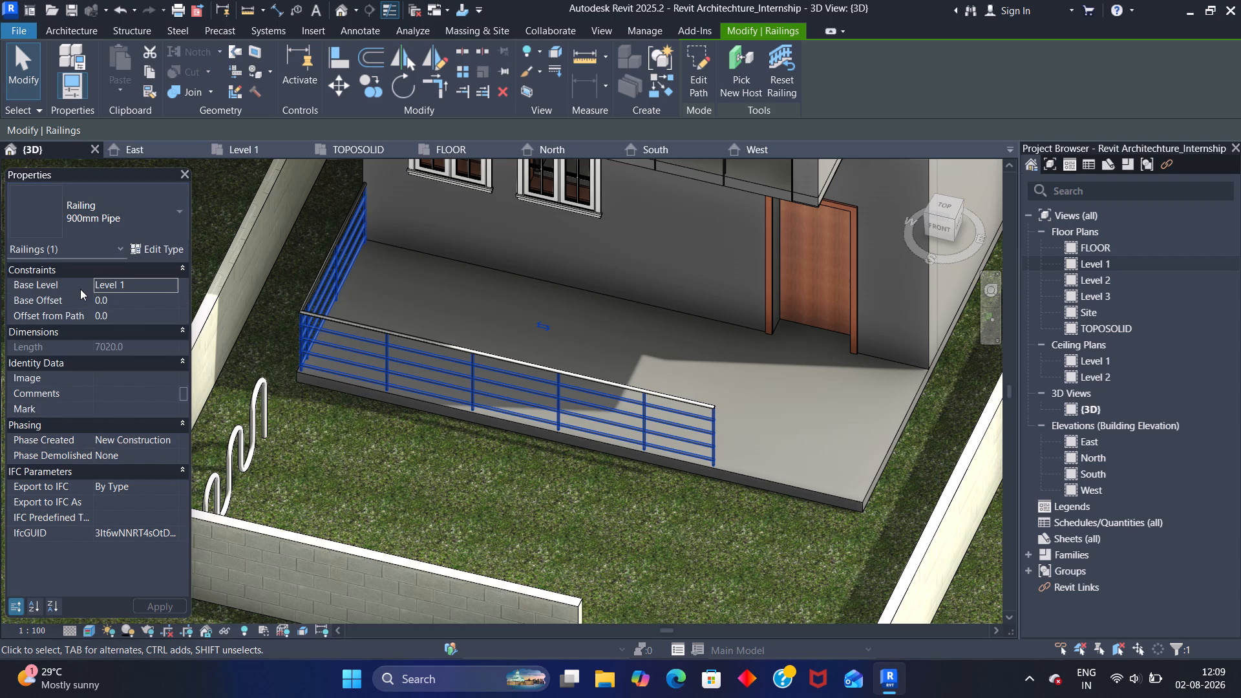
Duplicate the porch railing's 900mm type under the name NEW RAILING.
left_click(158, 254)
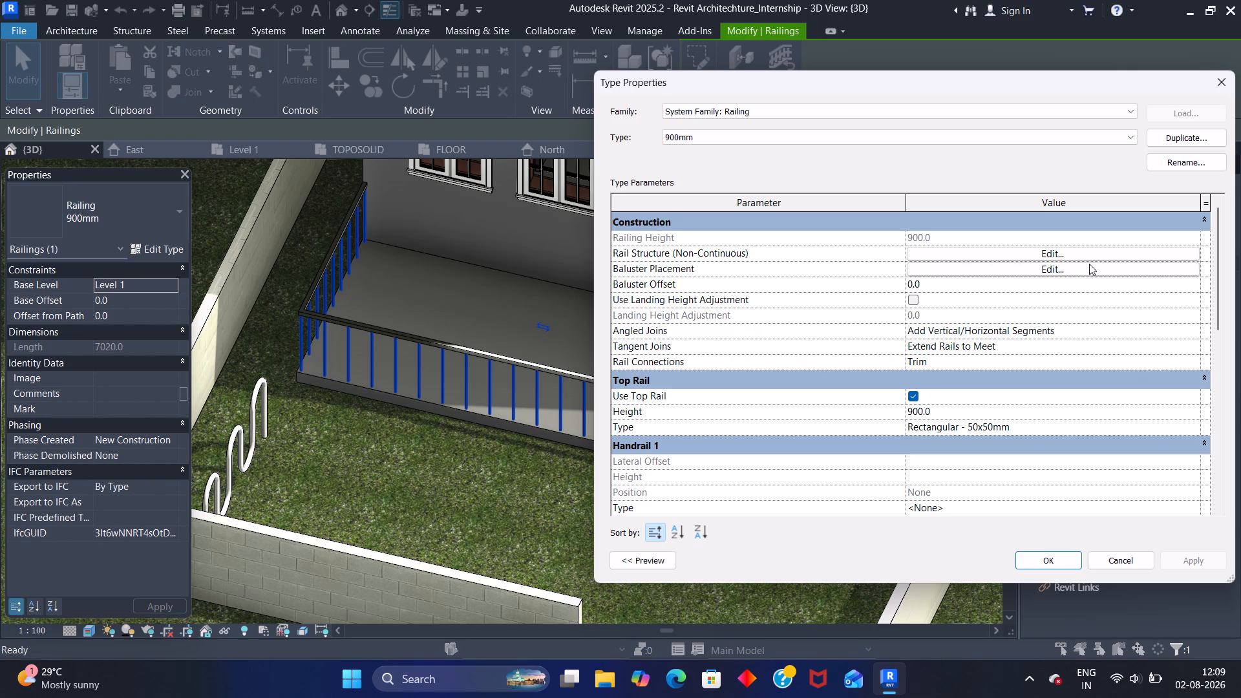
left_click(1184, 134)
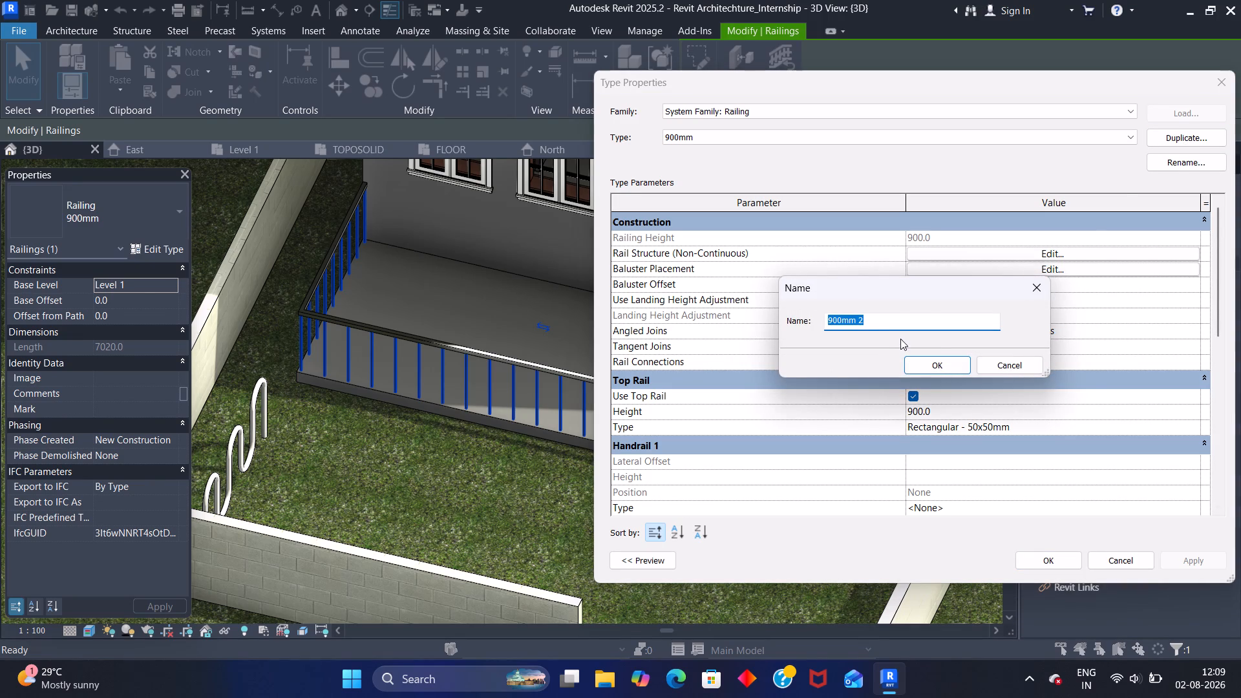
left_click_drag(884, 324, 790, 332)
key("n")
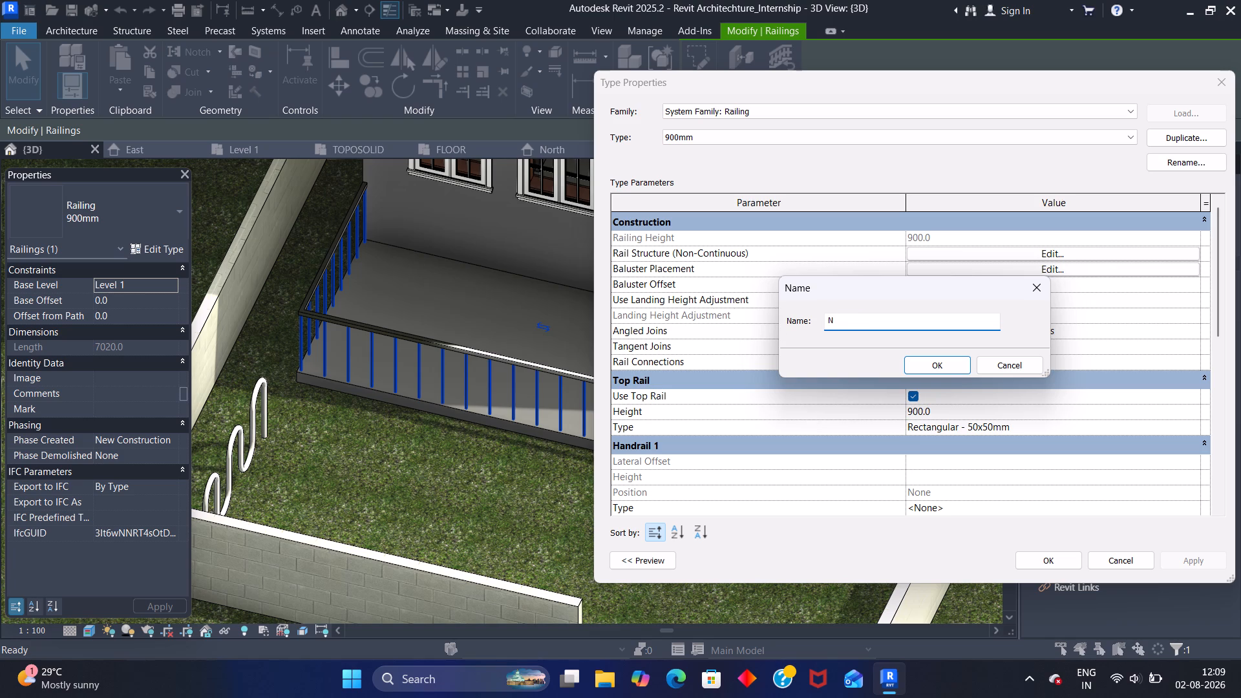
type("EW")
key("space")
type("RAILING")
key("Return")
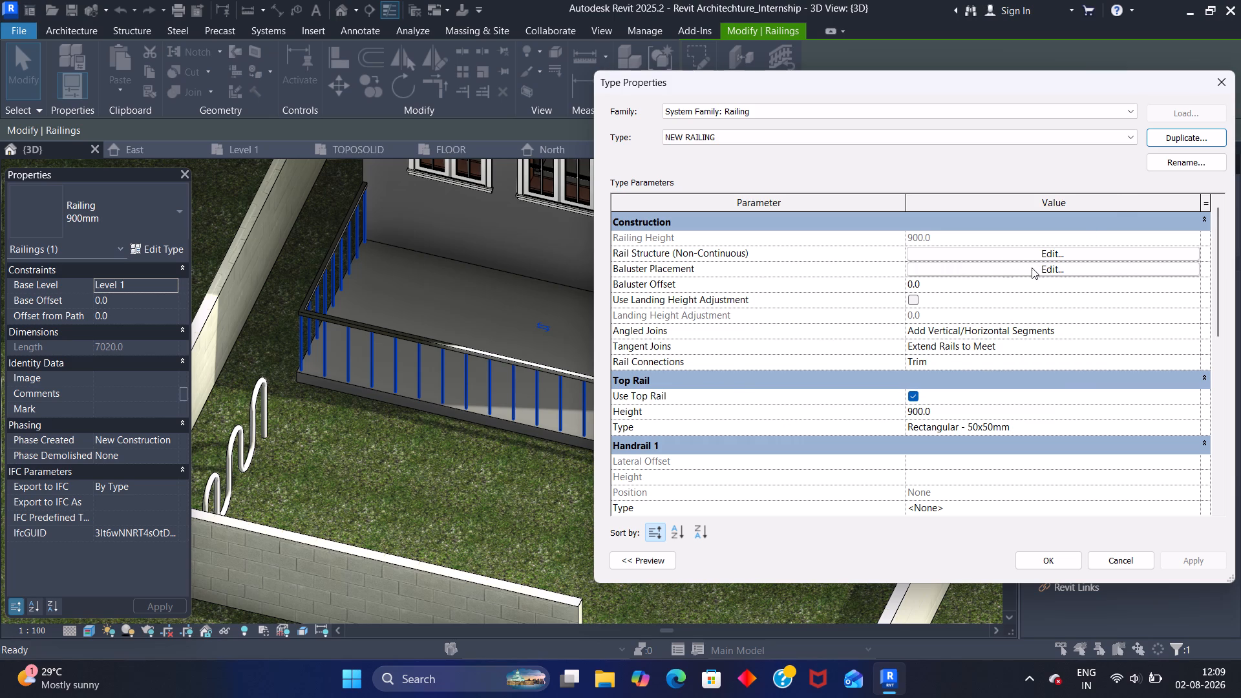
Insert a new rail in the non-continuous rail structure of the NEW RAILING type.
scroll(1049, 272, "down", 2)
scroll(1049, 272, "up", 2)
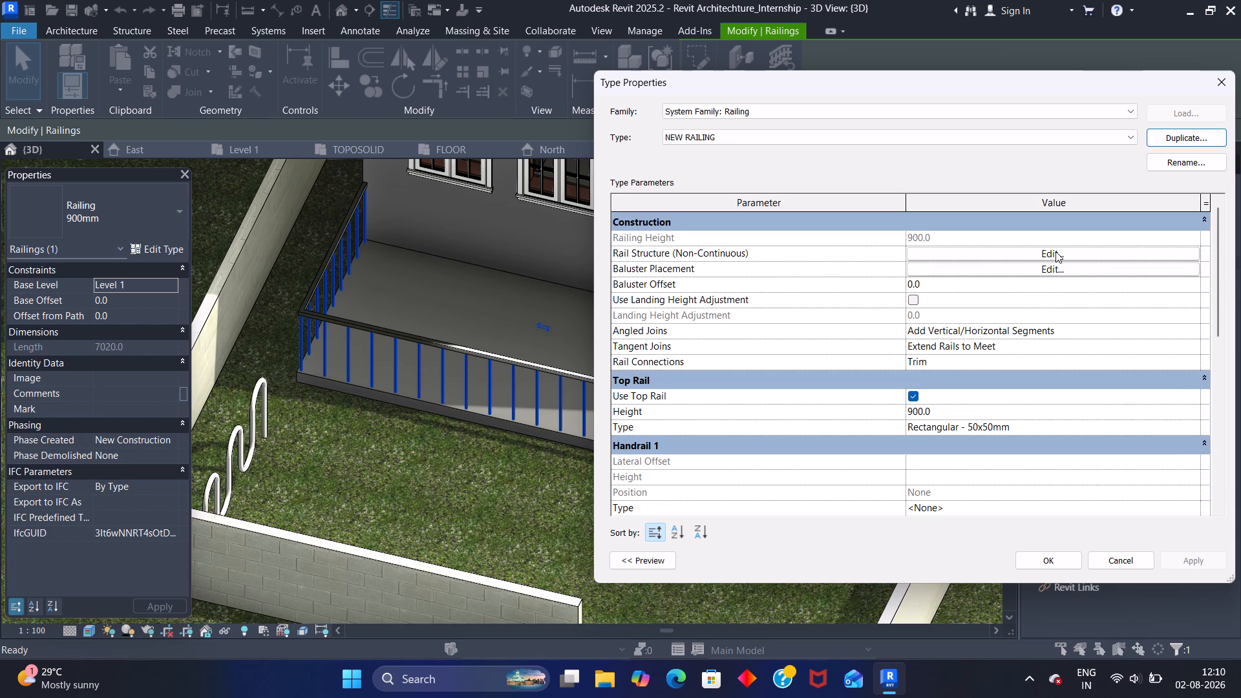
left_click(1055, 251)
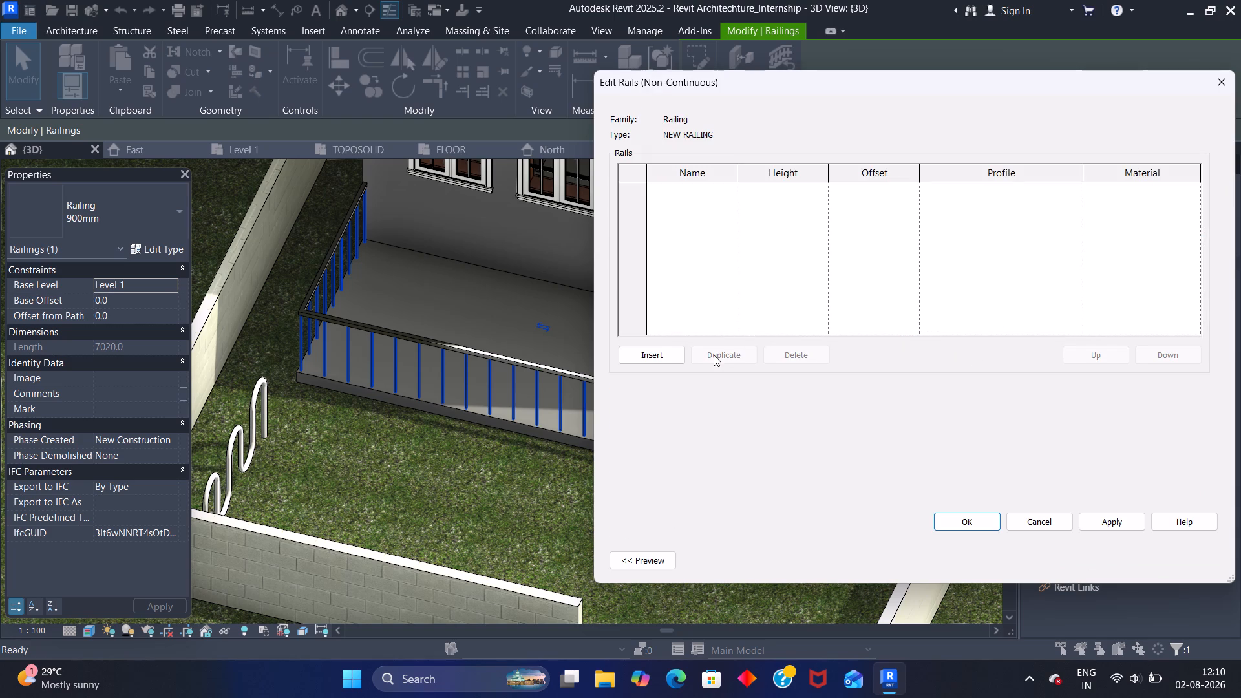
left_click(663, 355)
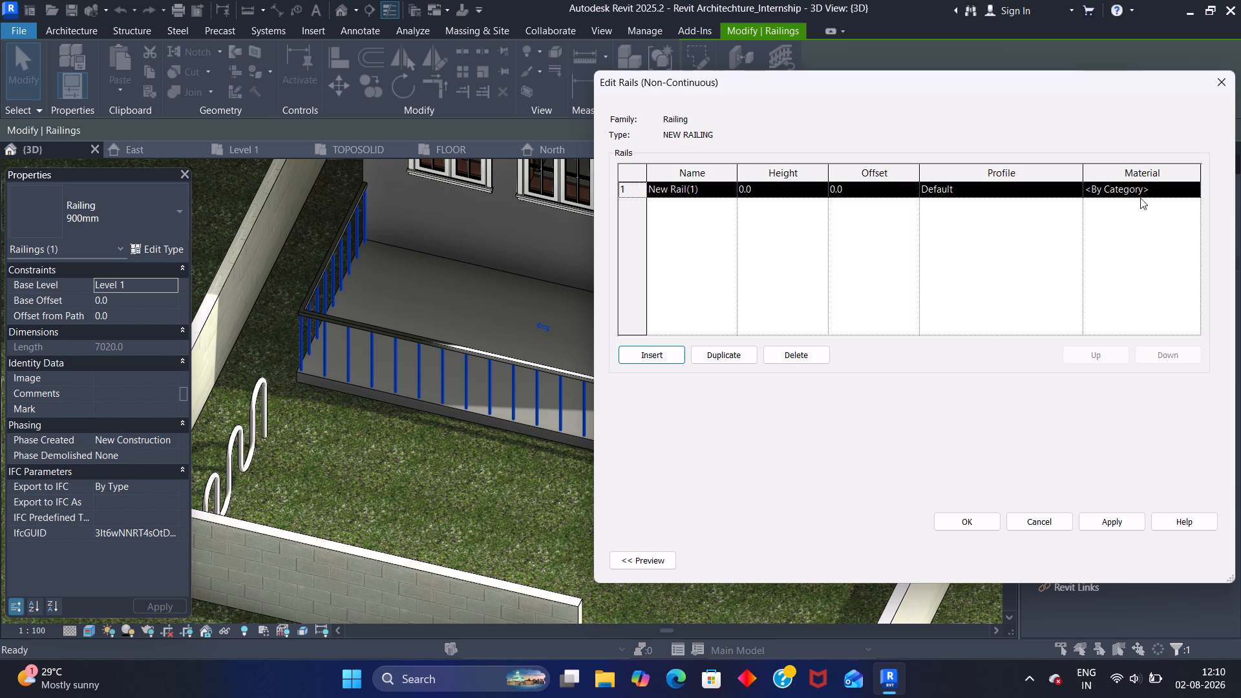
Create a new material for the inserted rail.
left_click(1156, 192)
left_click(1194, 188)
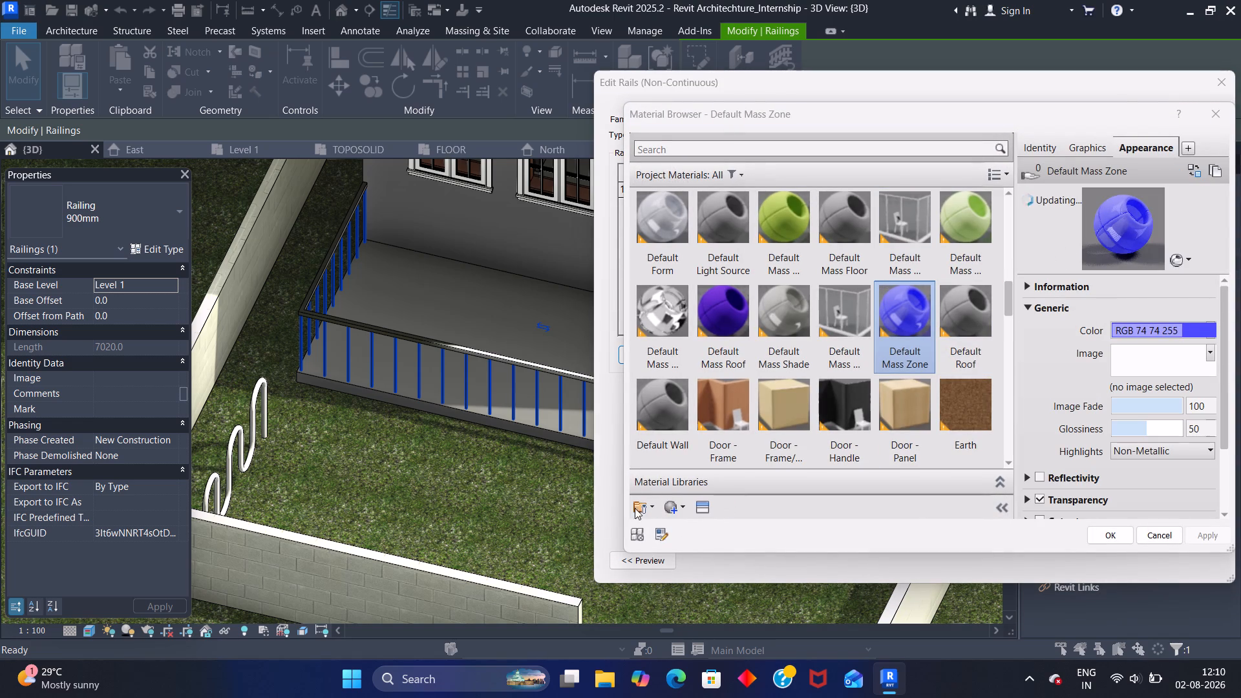
left_click(668, 507)
left_click(677, 527)
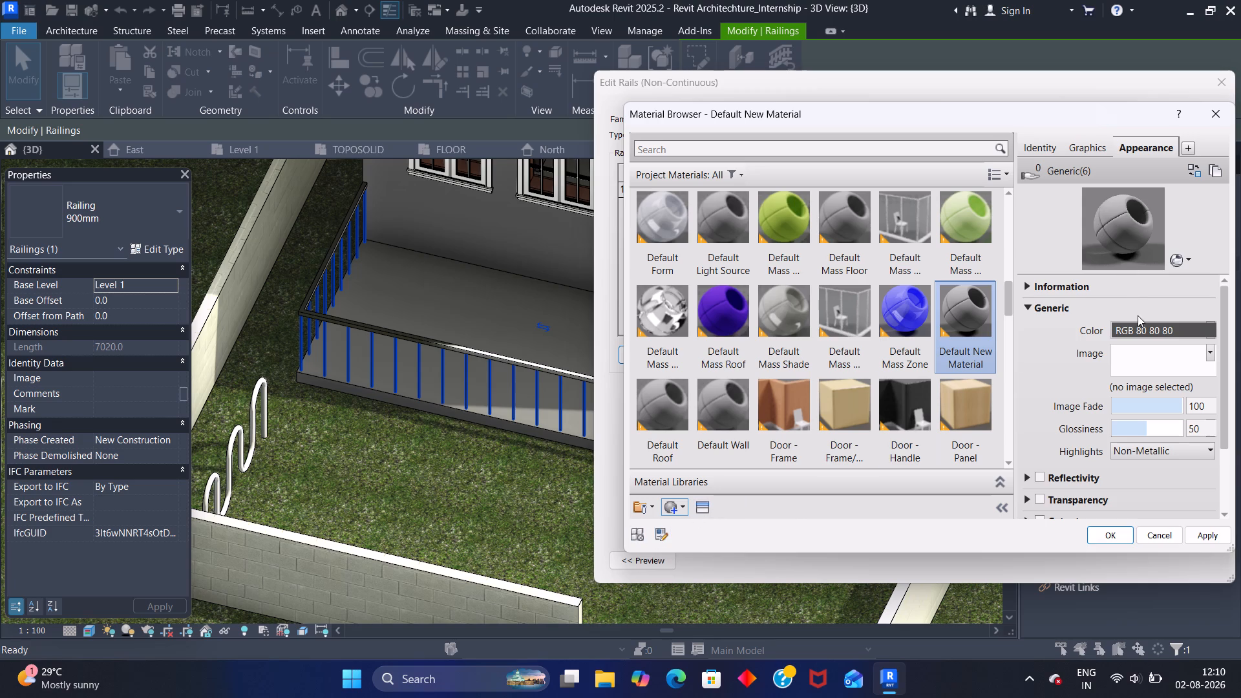
Give the new material the Clear - Yellow appearance from the Appearance Library's Glass category.
left_click(700, 507)
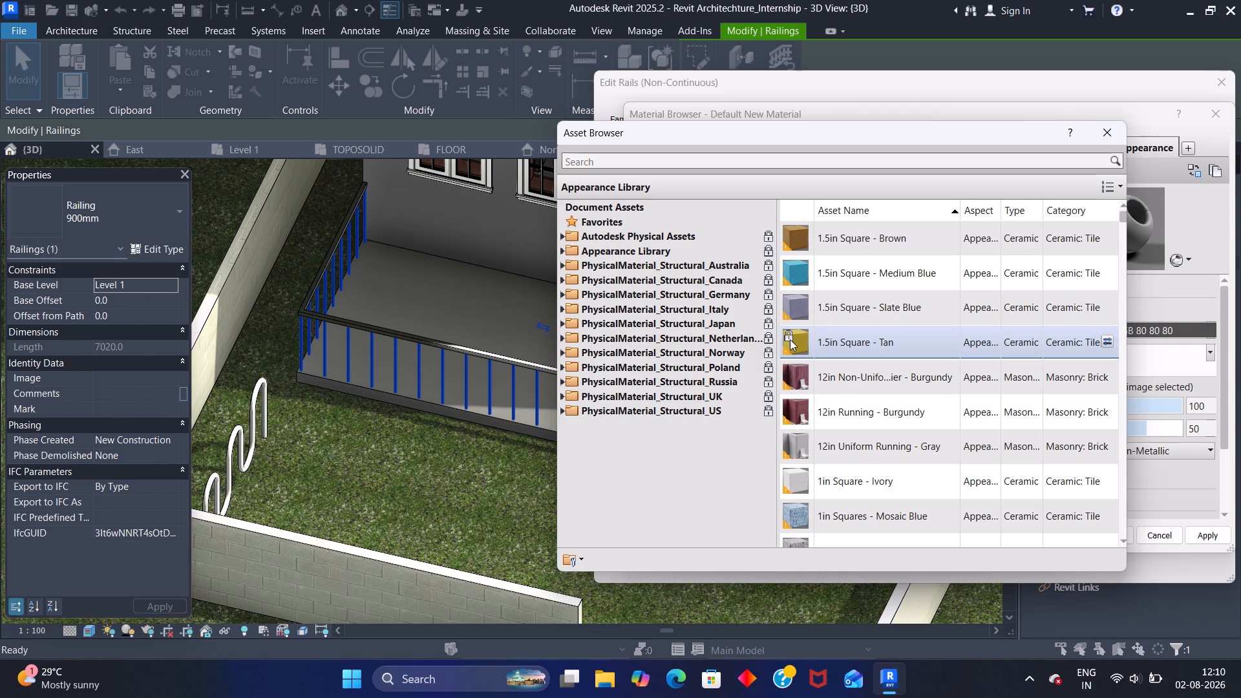
triple_click(619, 248)
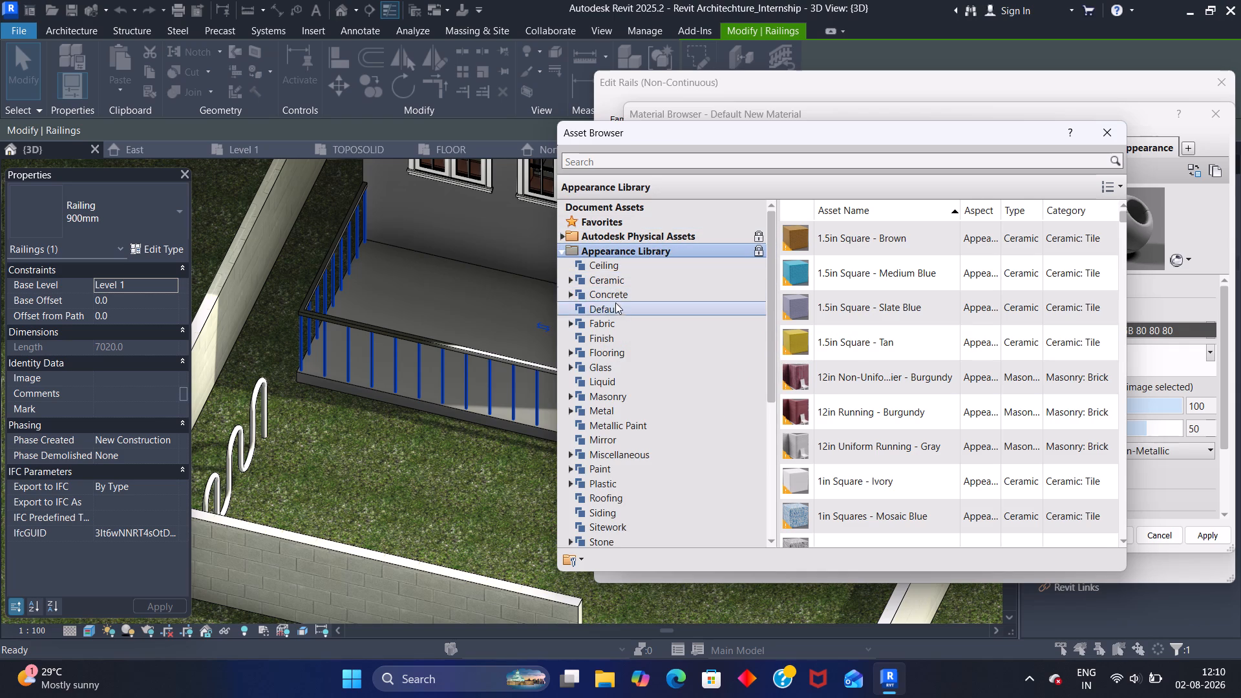
left_click(612, 365)
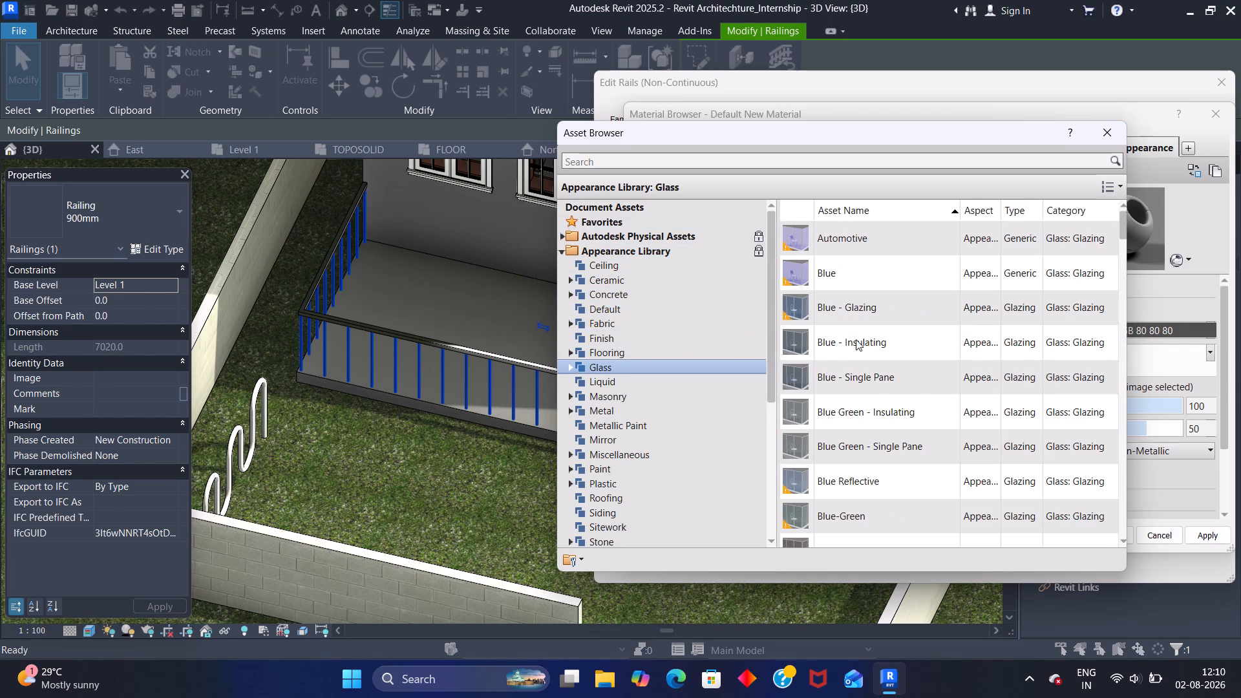
scroll(865, 324, "down", 4)
scroll(848, 374, "down", 1)
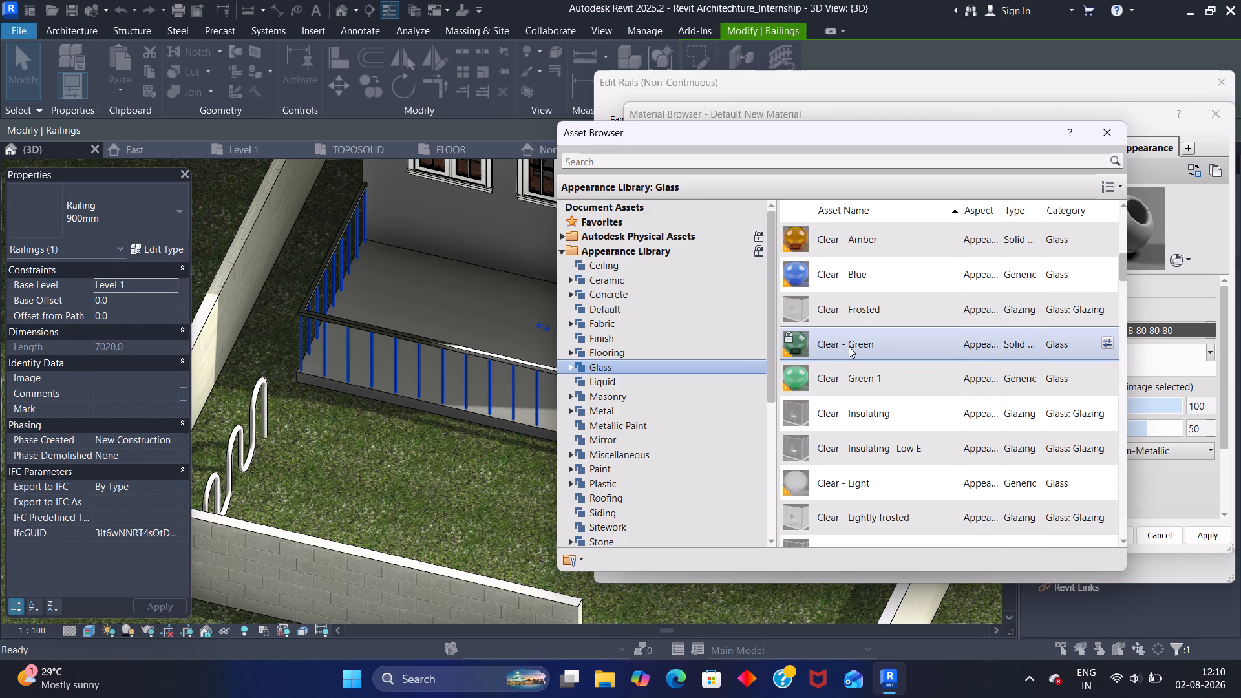
scroll(848, 401, "down", 5)
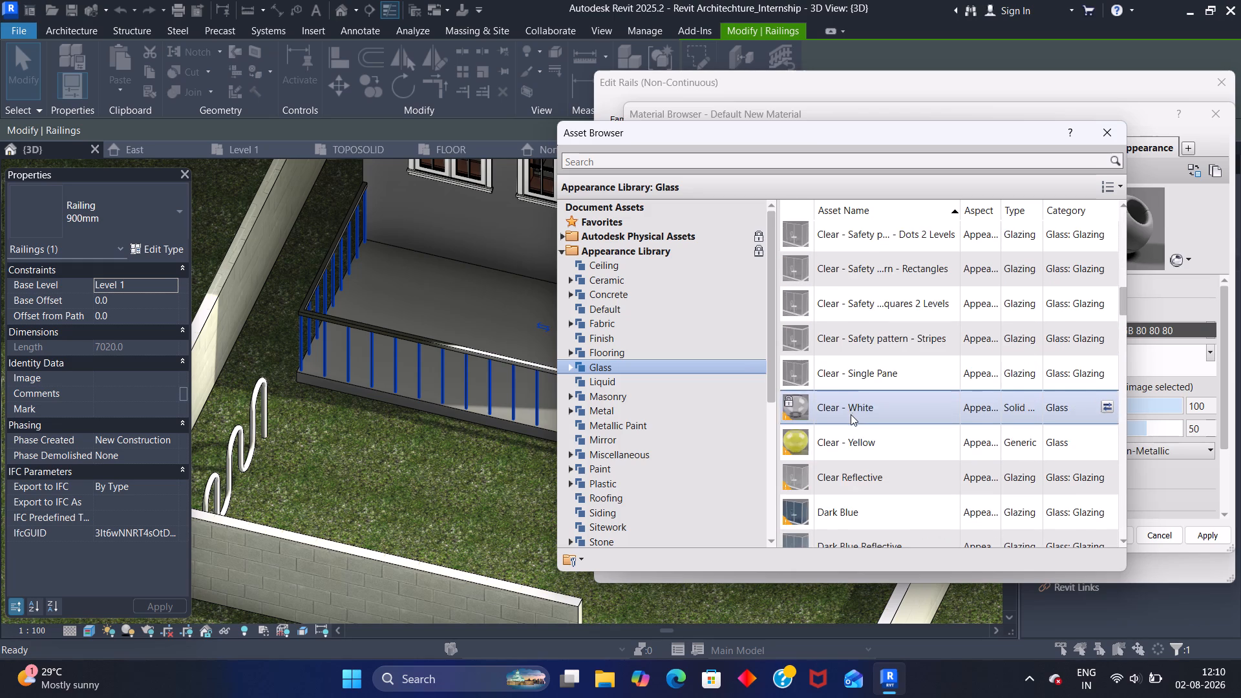
left_click(859, 343)
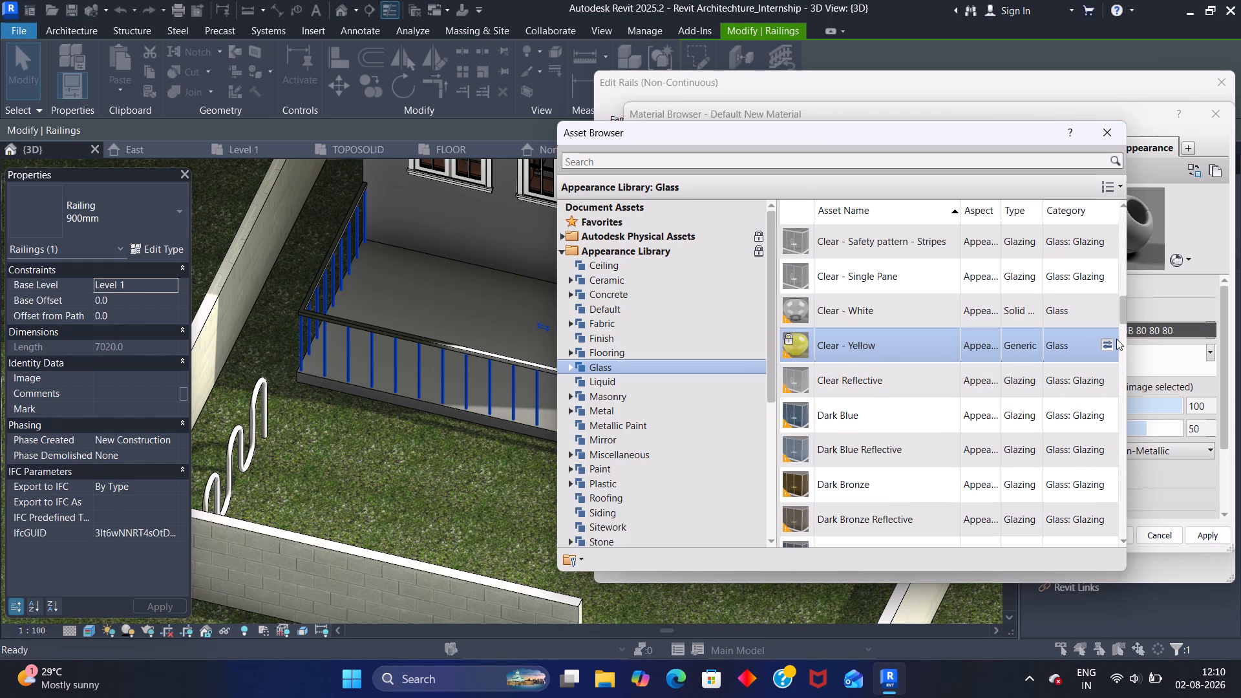
left_click(1103, 349)
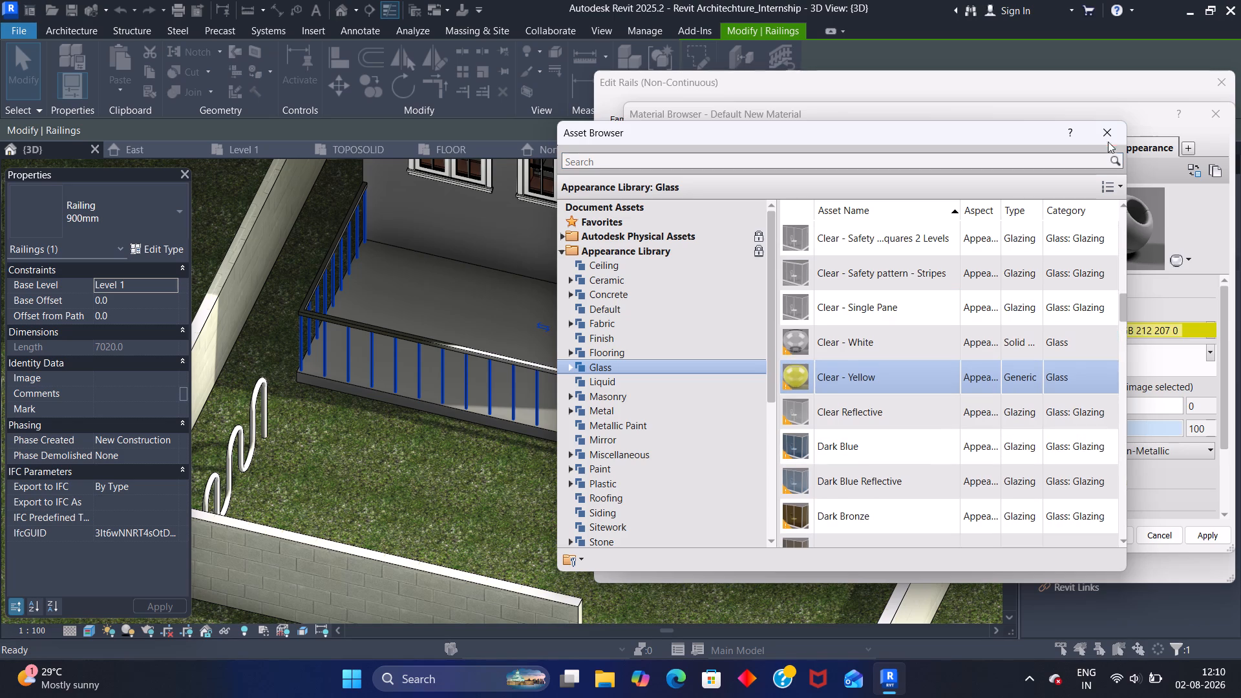
left_click(1108, 135)
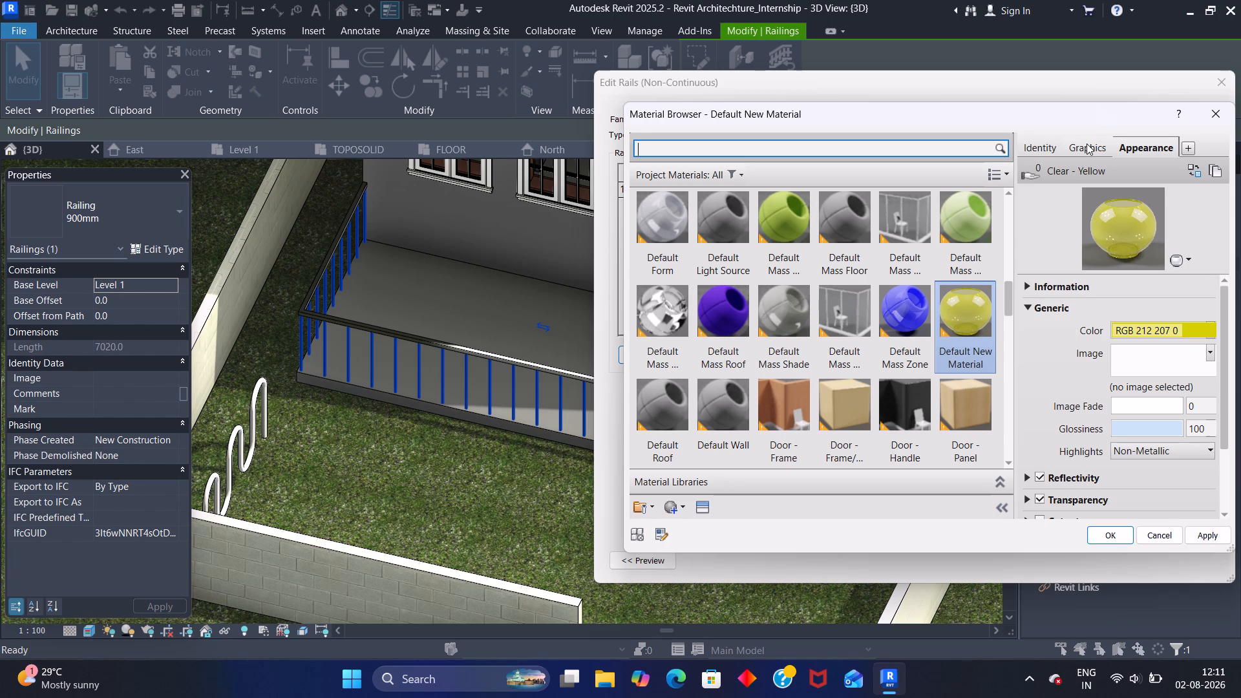
Use the render appearance for the material's shading, assign it to the rail, and apply the NEW RAILING type to the porch railing.
left_click(1087, 143)
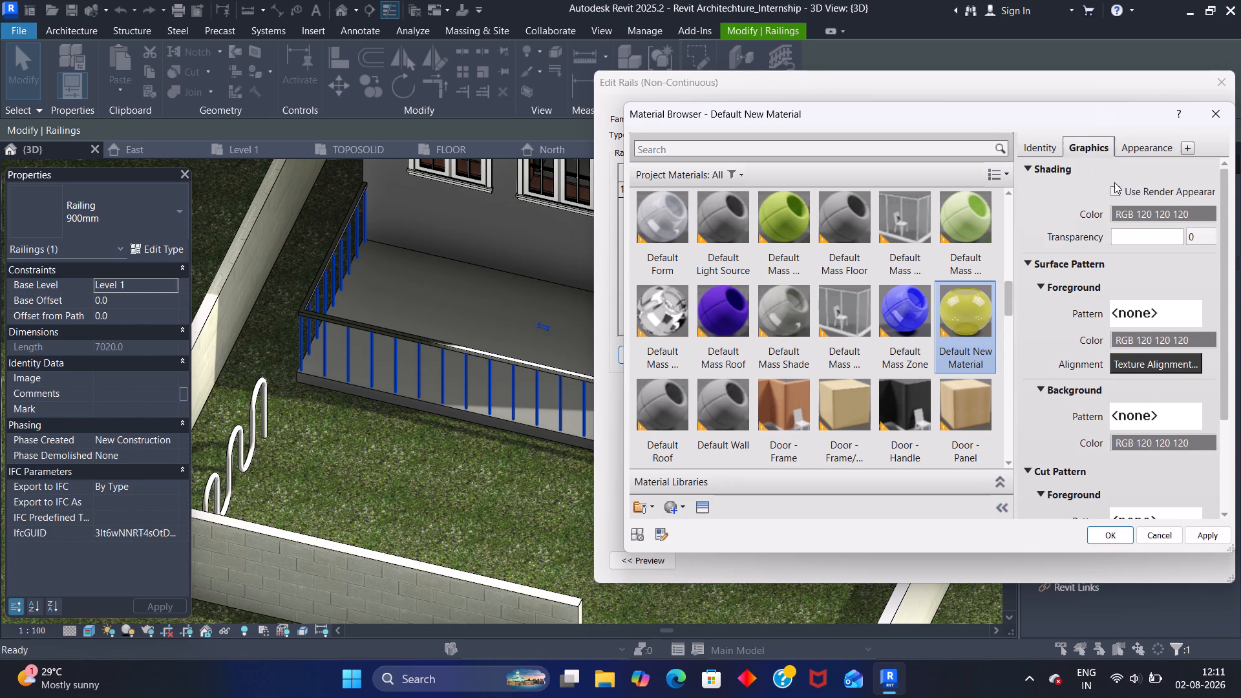
left_click(1118, 192)
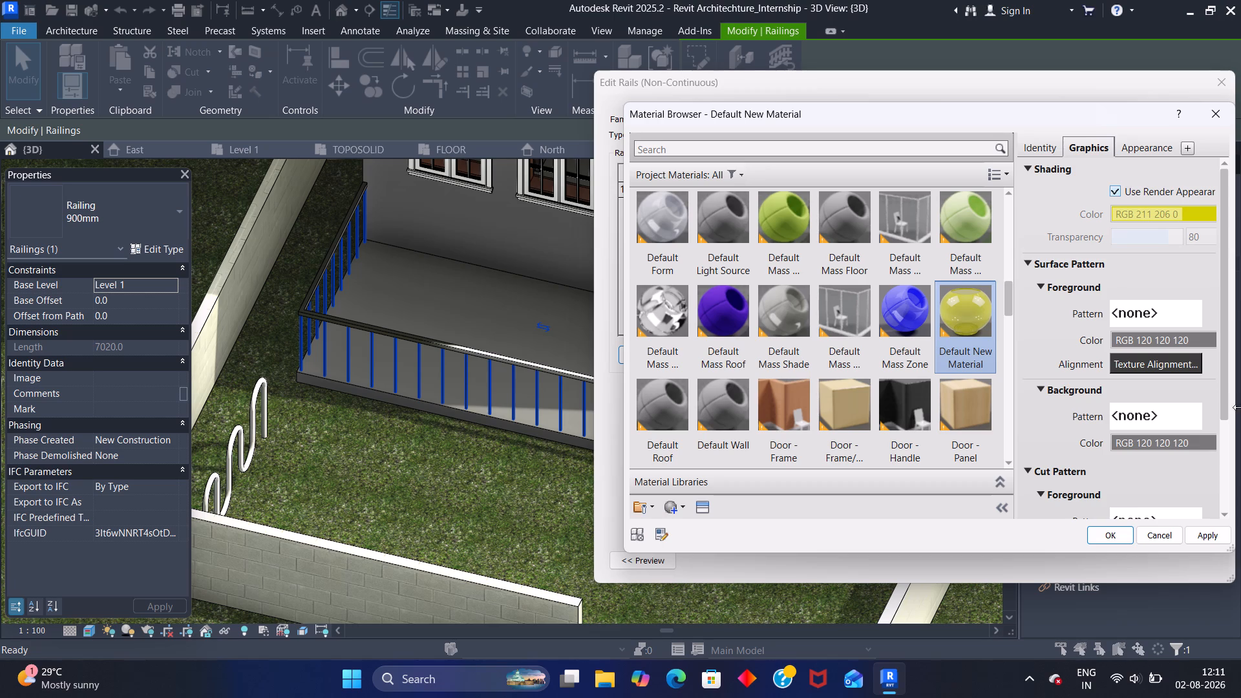
left_click(1213, 534)
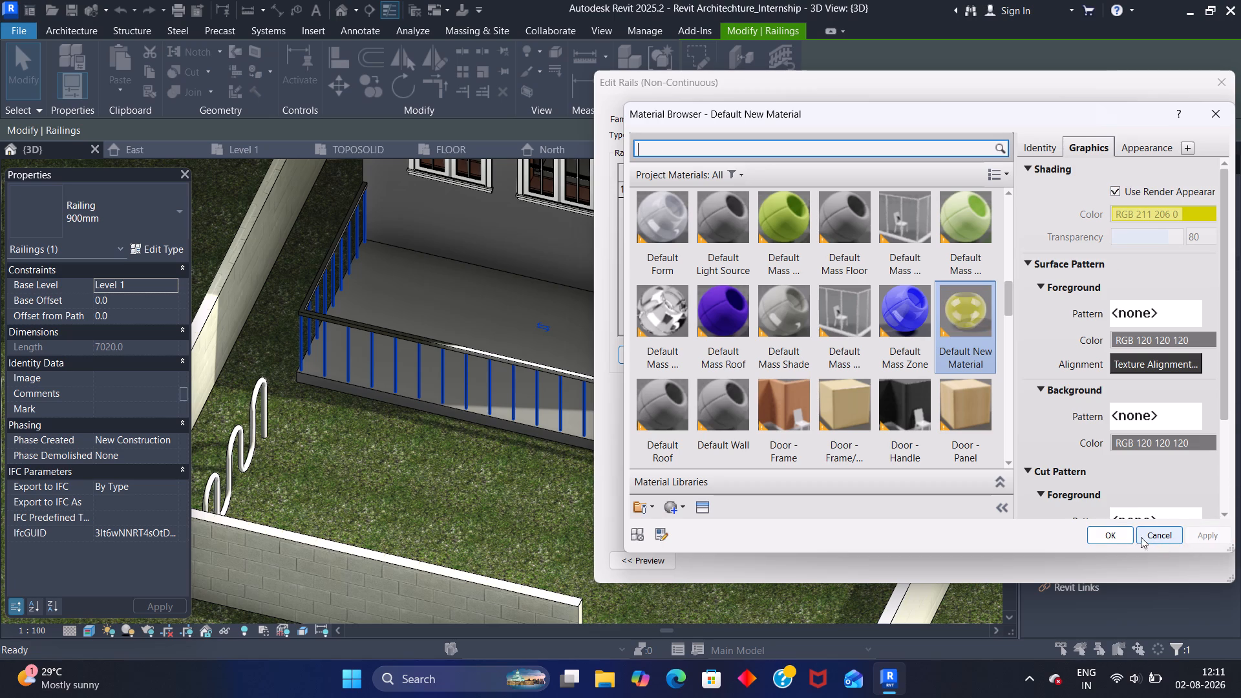
left_click(1114, 530)
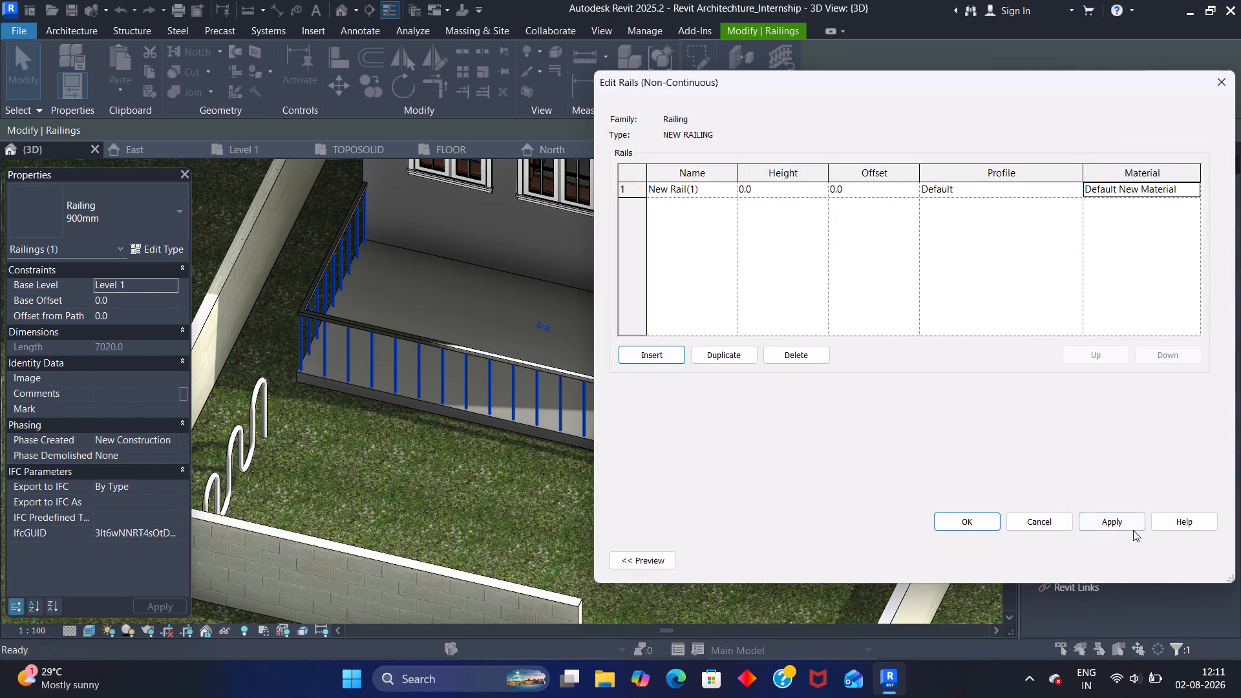
left_click(1120, 525)
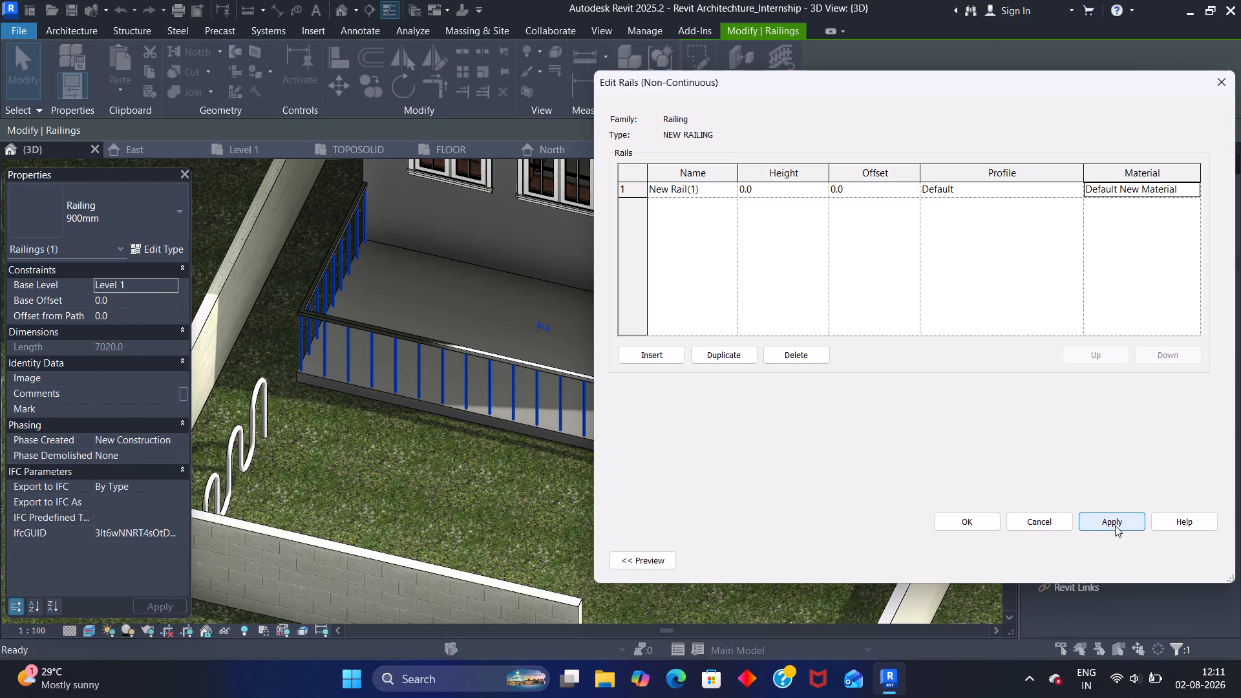
left_click(971, 520)
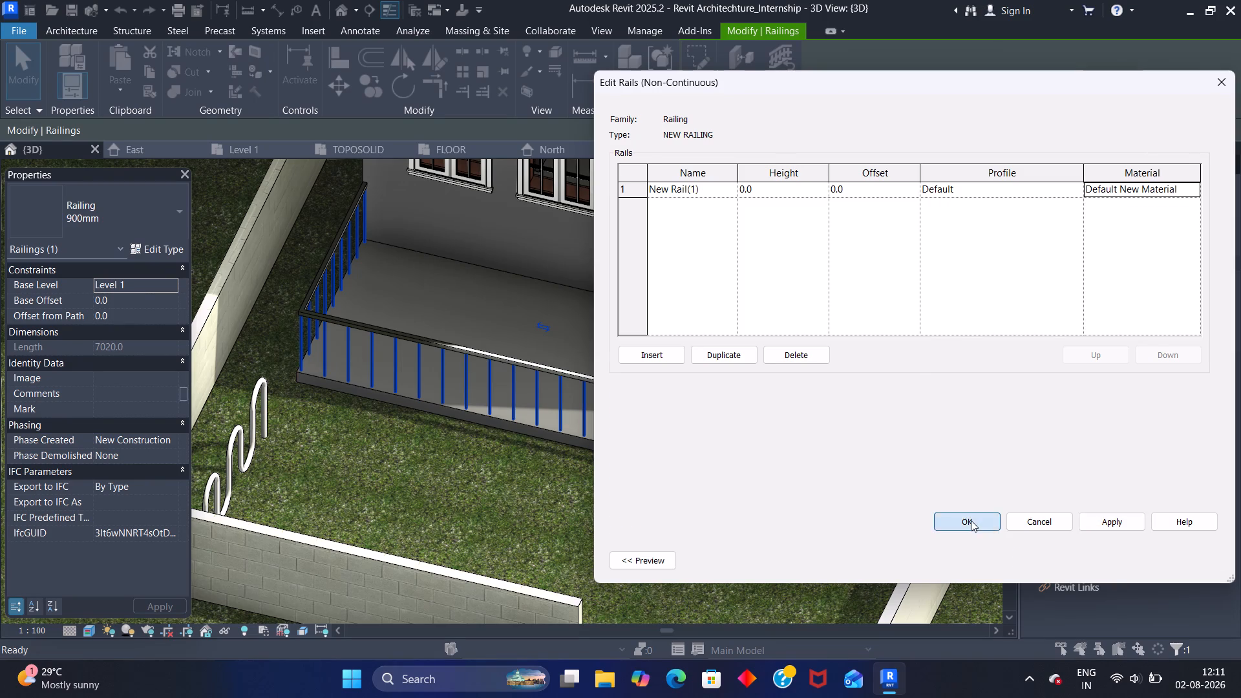
left_click(1188, 562)
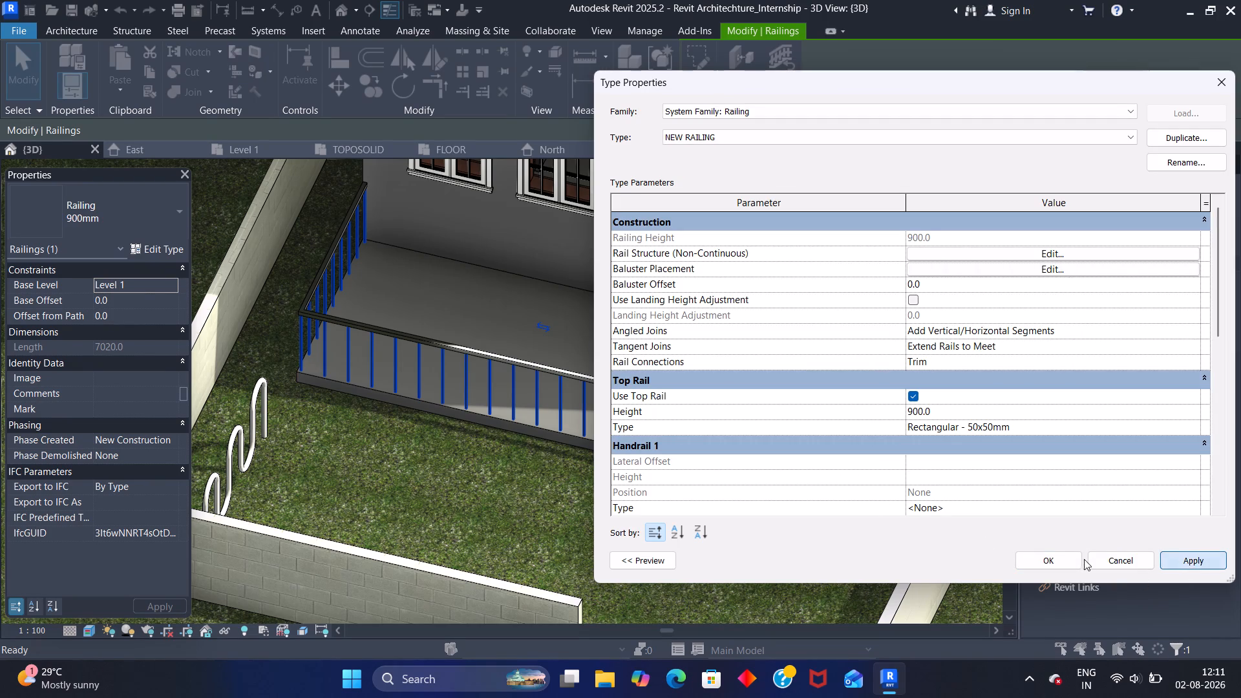
left_click(1054, 562)
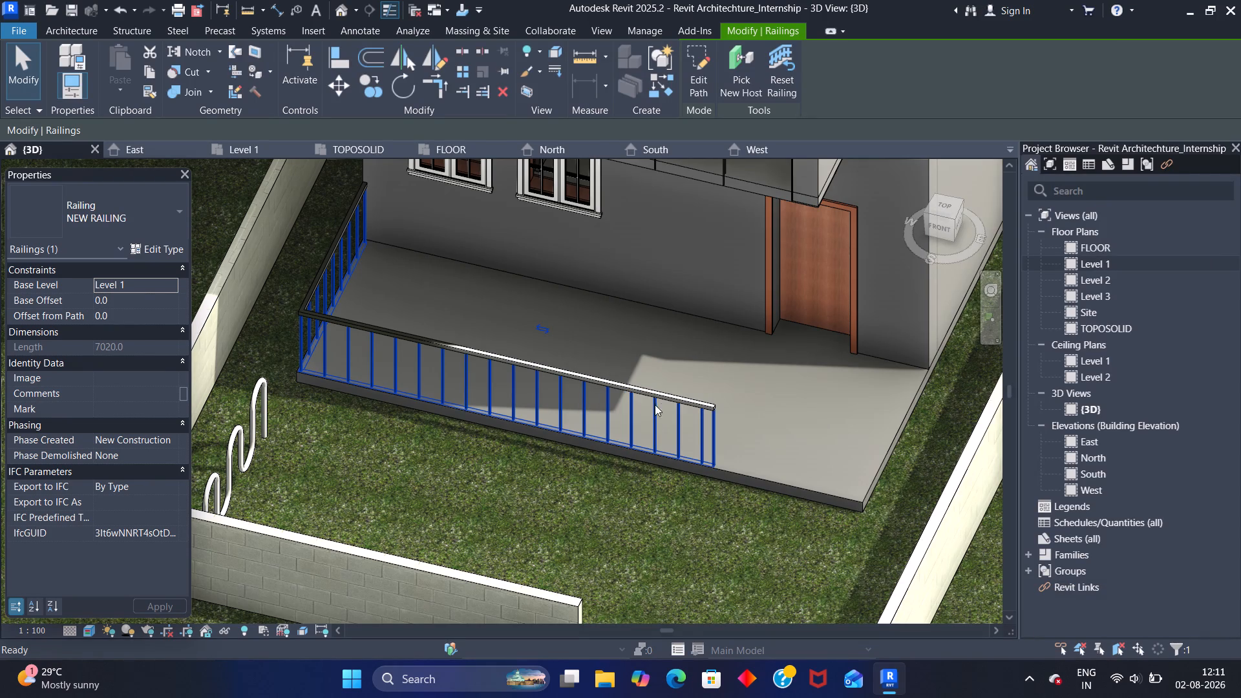
Reselect the porch railing in the 3D view and choose the NEW RAILING type for it.
left_click(466, 285)
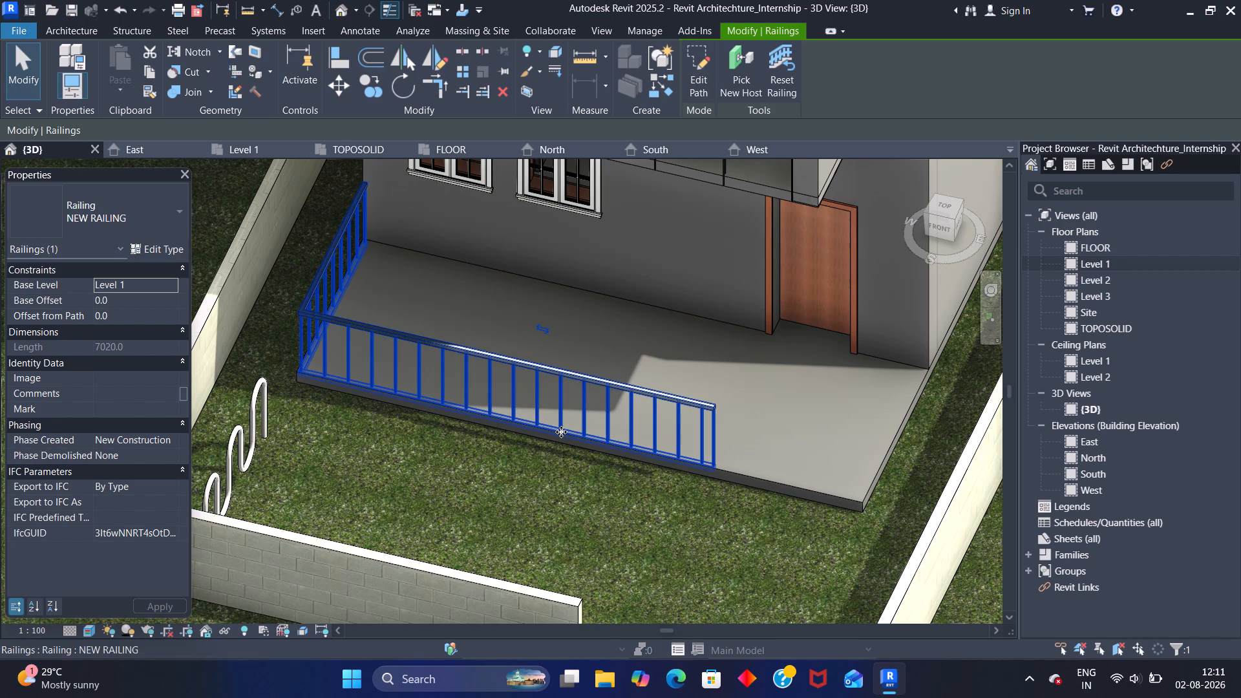
left_click(641, 430)
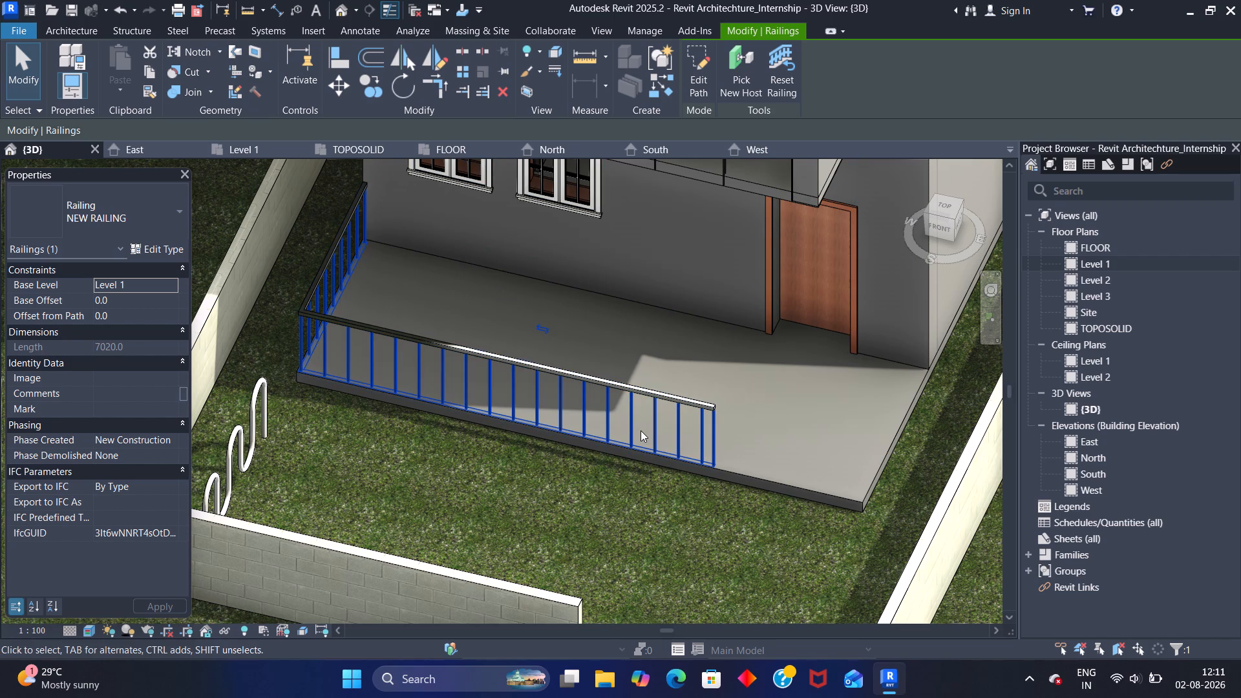
left_click(635, 386)
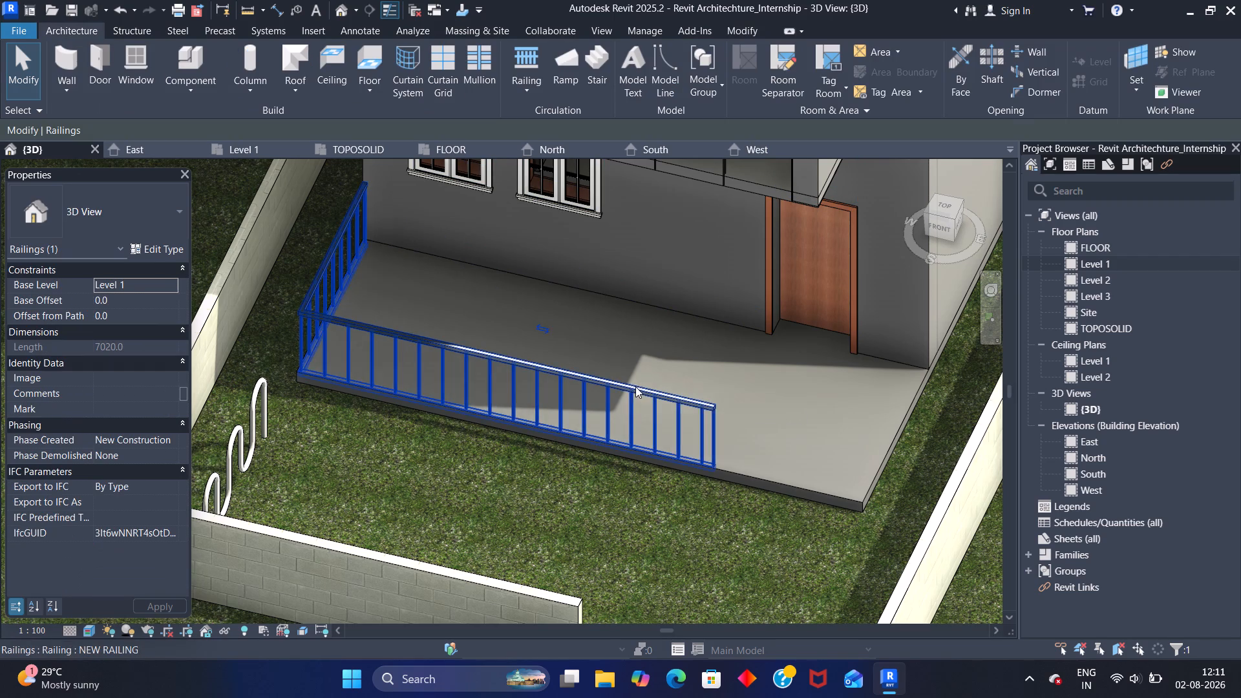
scroll(92, 415, "down", 1)
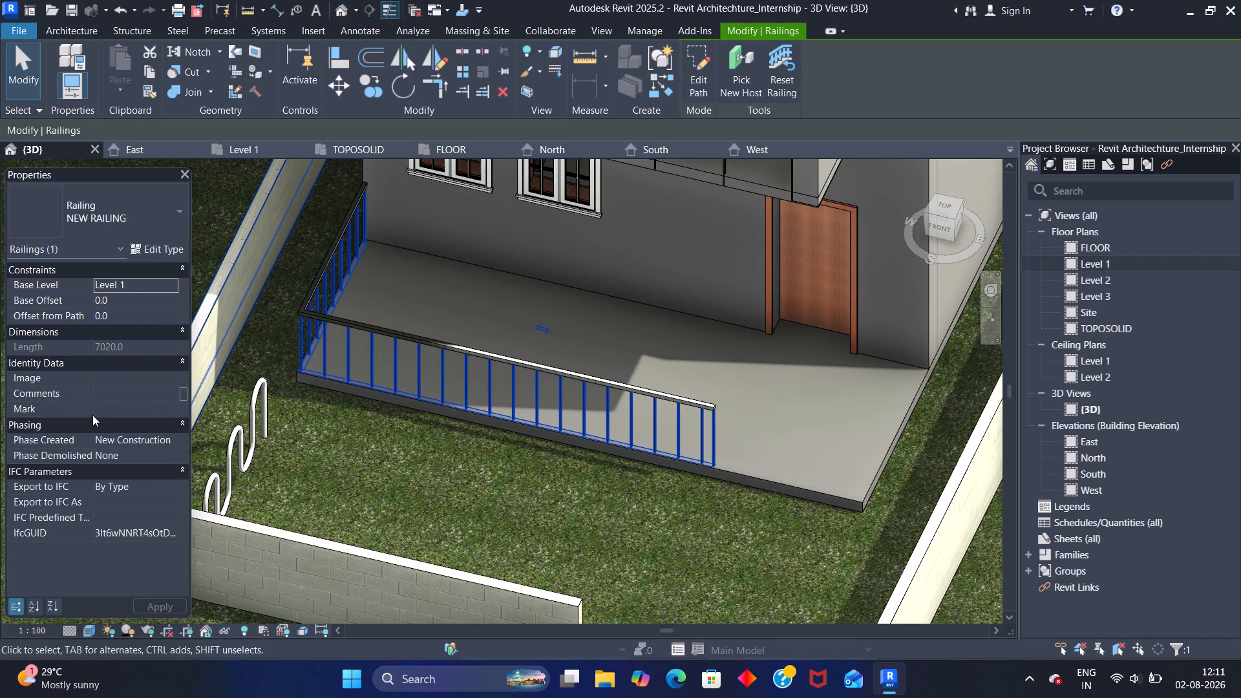
scroll(92, 415, "down", 1)
scroll(94, 405, "up", 4)
scroll(114, 313, "up", 4)
scroll(143, 231, "down", 1)
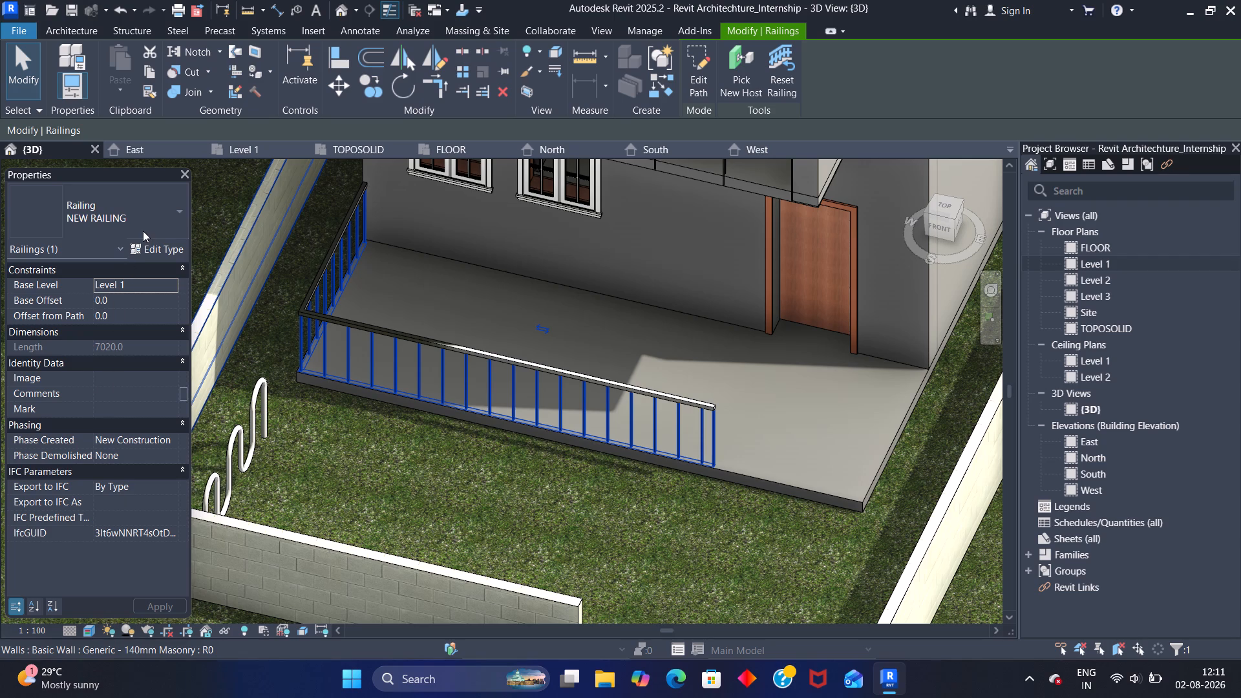
scroll(143, 231, "down", 2)
left_click(172, 209)
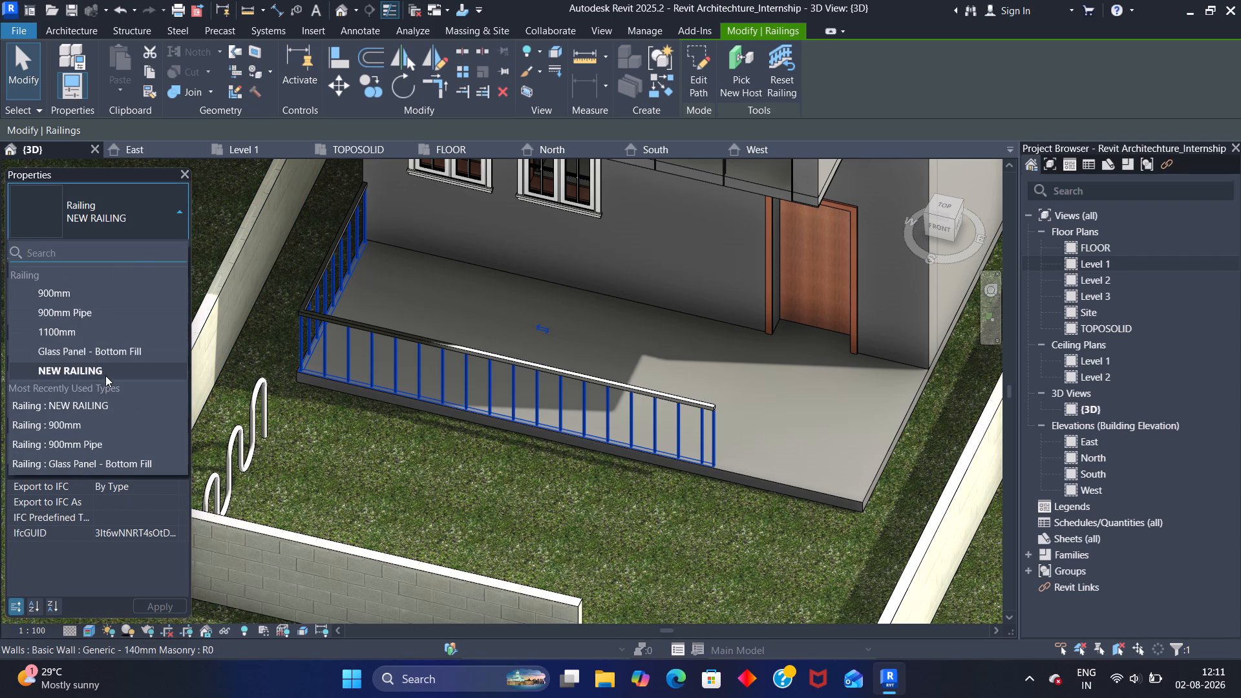
left_click(109, 372)
Inspect the porch railing up close and reset it with Reset Railing.
scroll(484, 357, "up", 6)
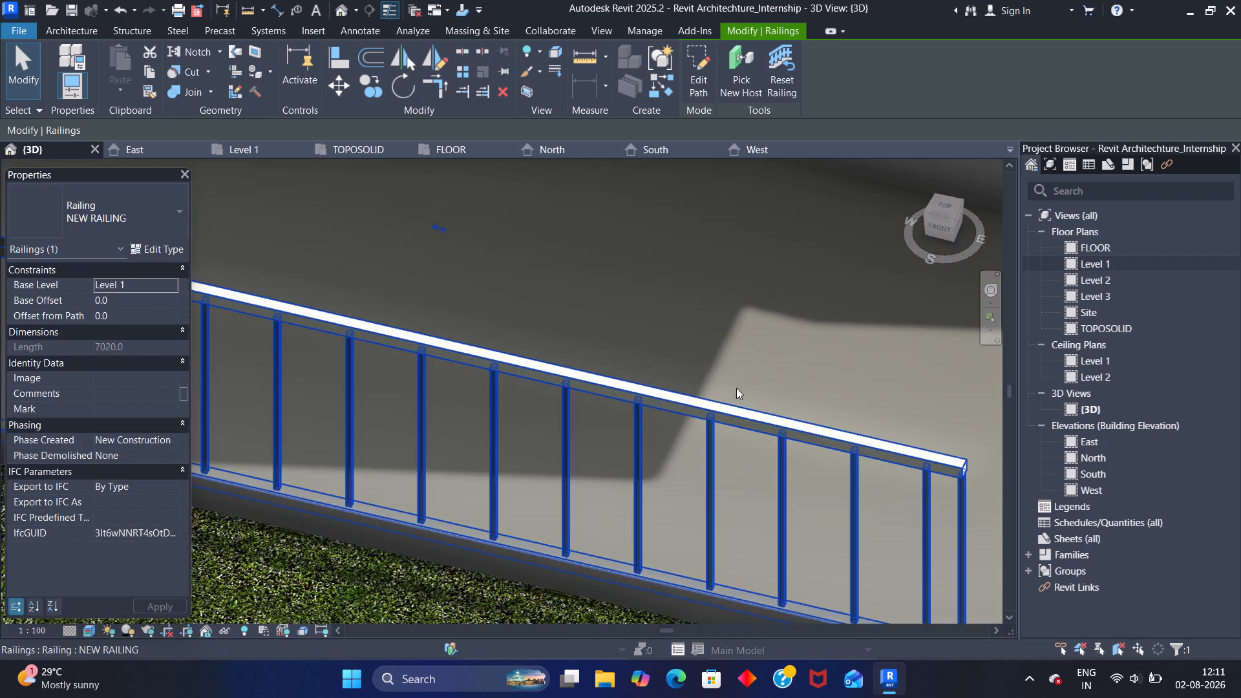
scroll(736, 388, "up", 4)
scroll(750, 379, "down", 10)
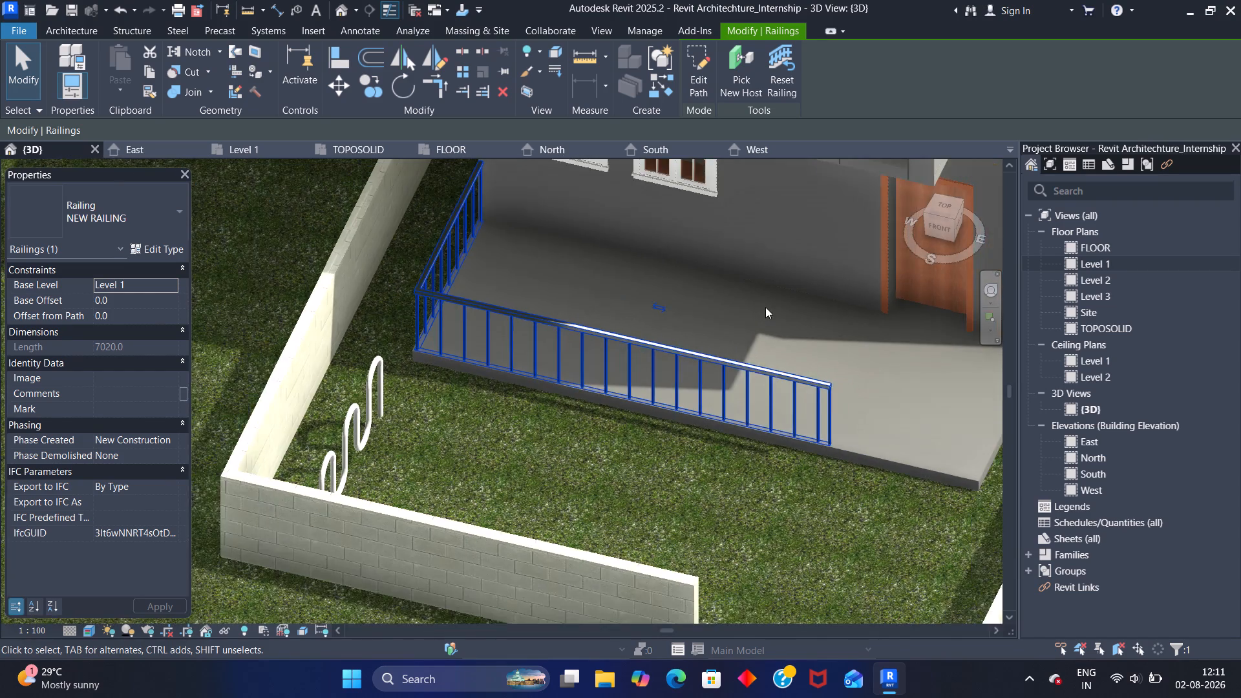
scroll(765, 307, "down", 2)
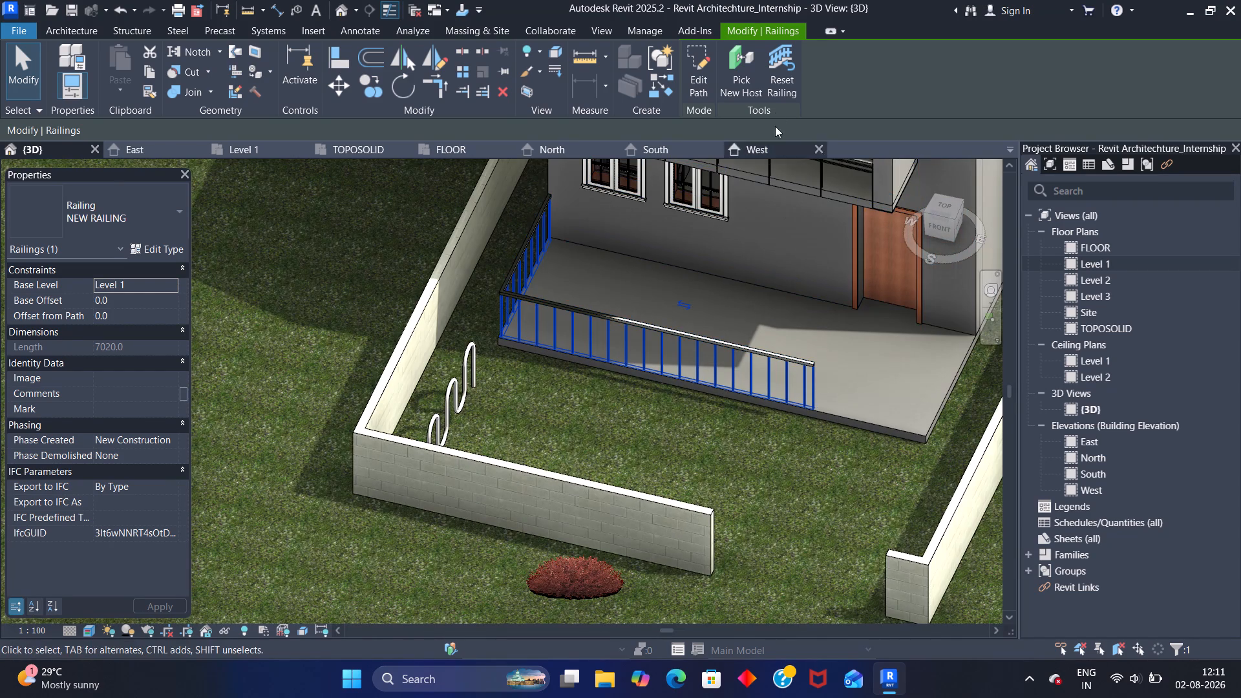
left_click(785, 63)
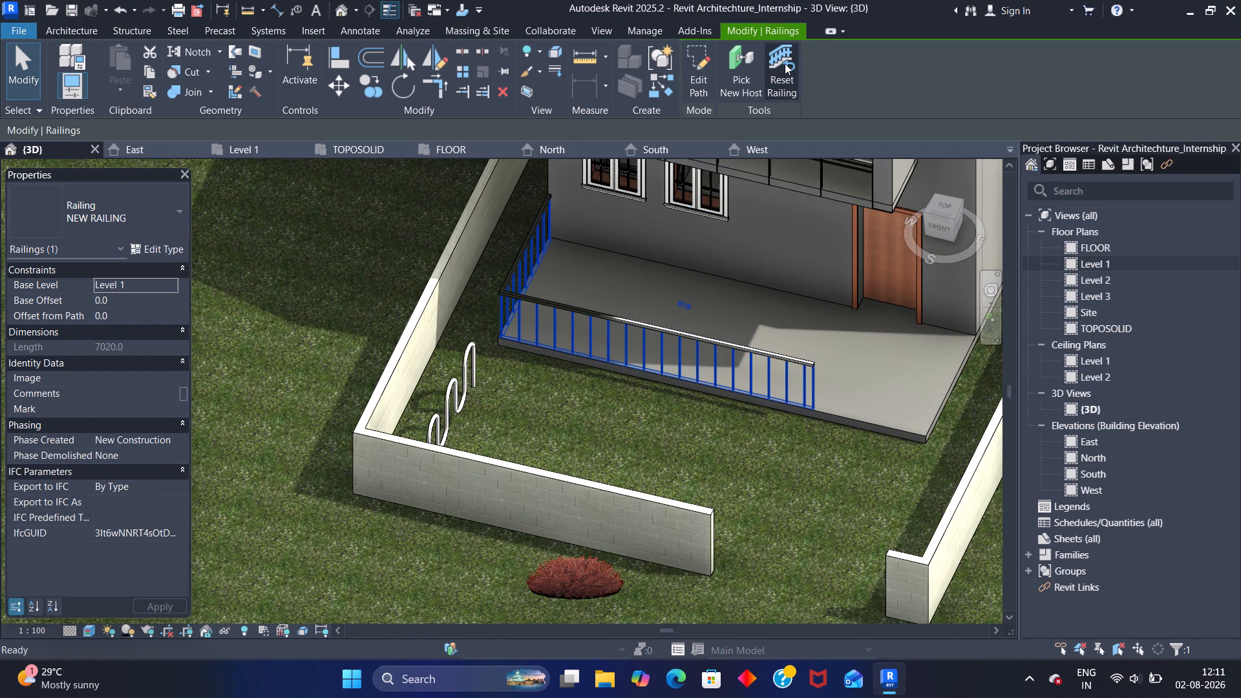
left_click(790, 59)
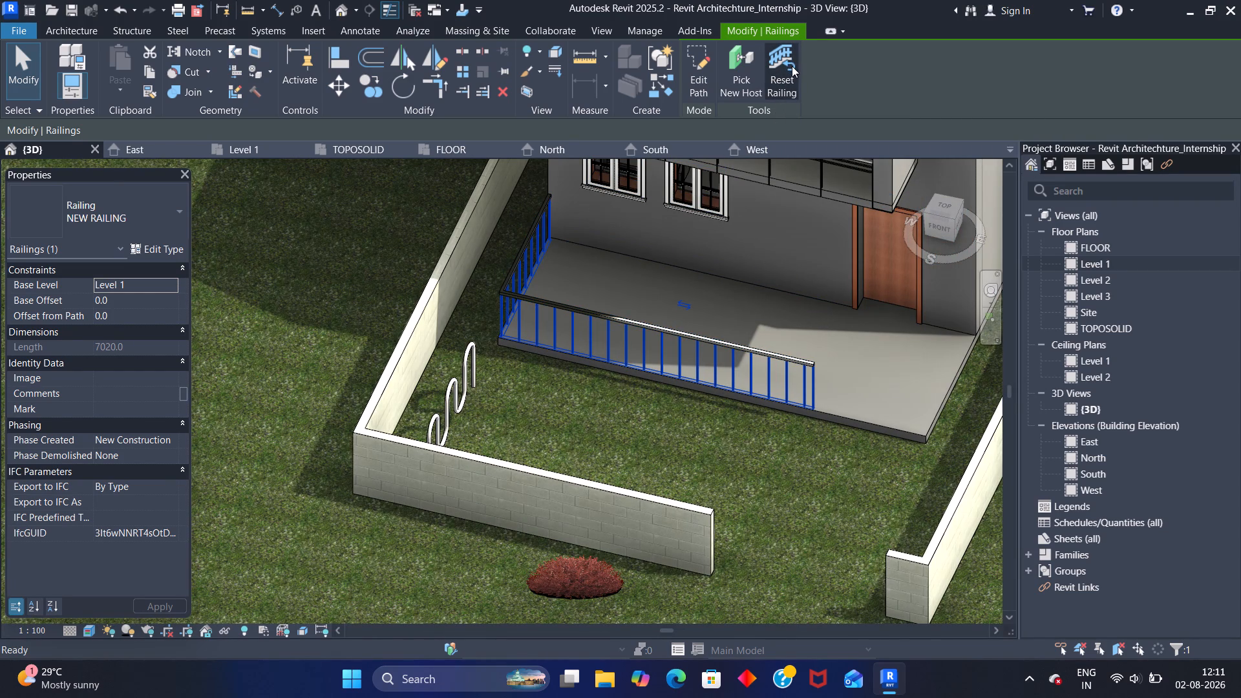
left_click(790, 66)
left_click(789, 65)
left_click(789, 65)
Flip the porch railing's direction repeatedly.
left_click(679, 304)
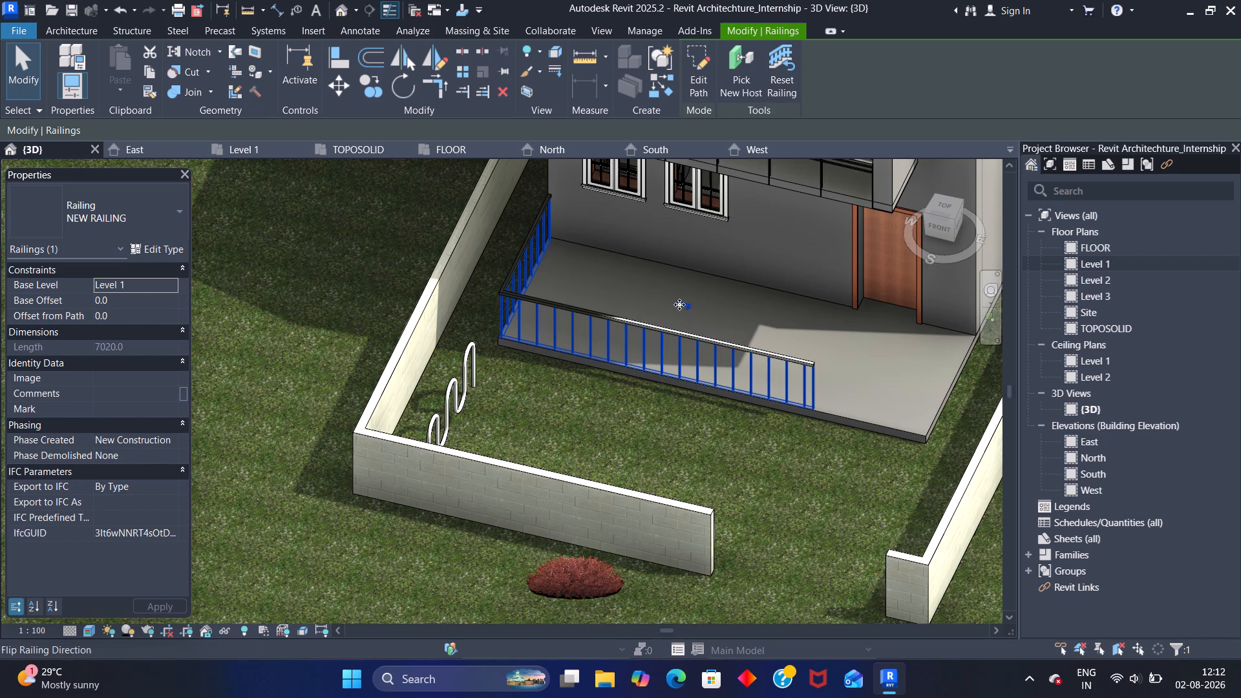
left_click(679, 304)
left_click(679, 304)
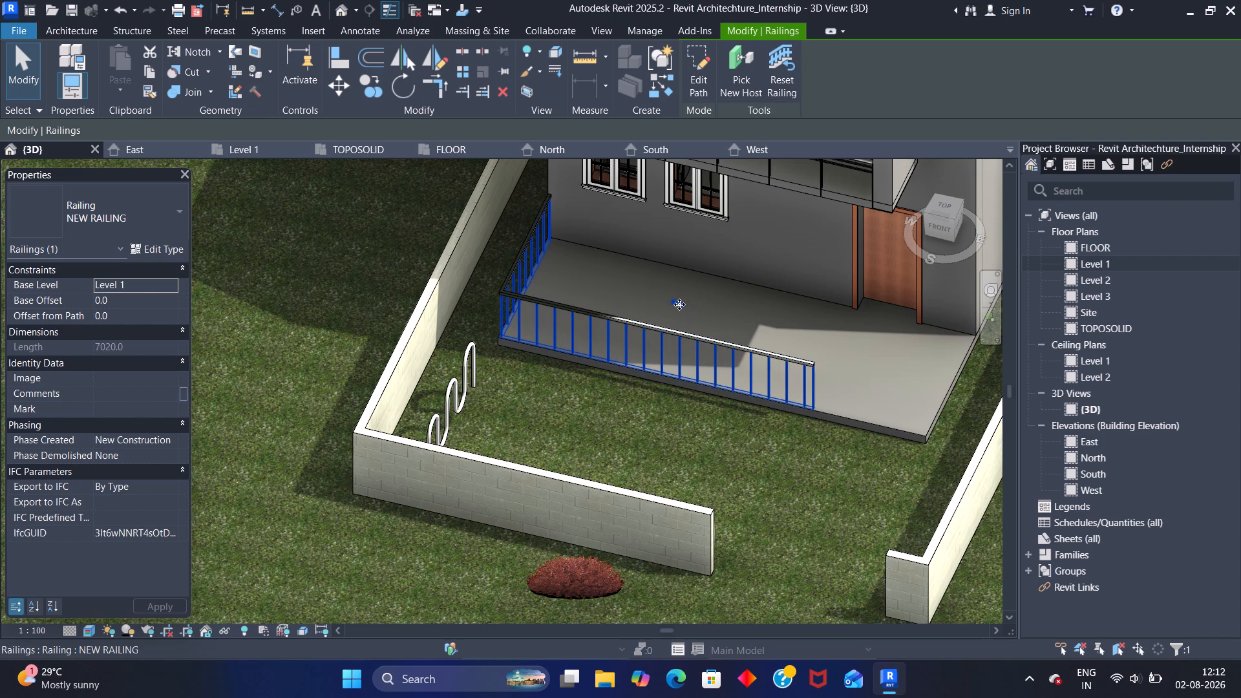
Flip the porch railing's direction again and inspect its end near the entrance opening up close.
left_click(679, 304)
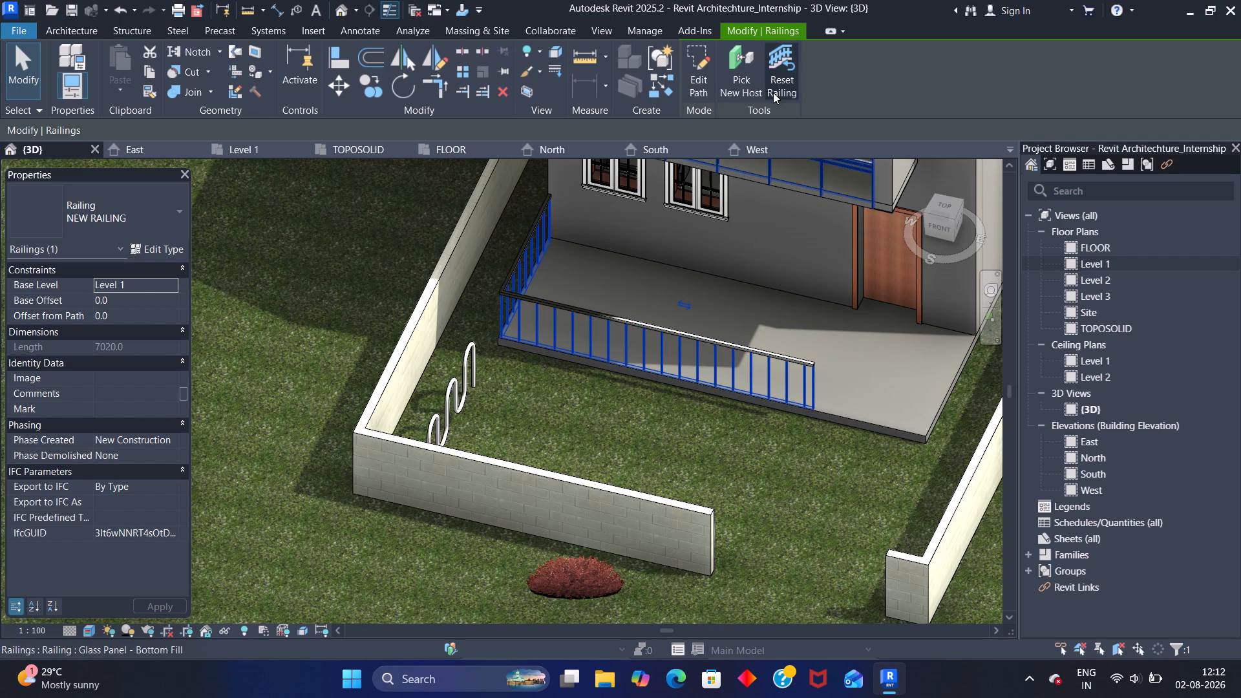
left_click(632, 332)
left_click(633, 327)
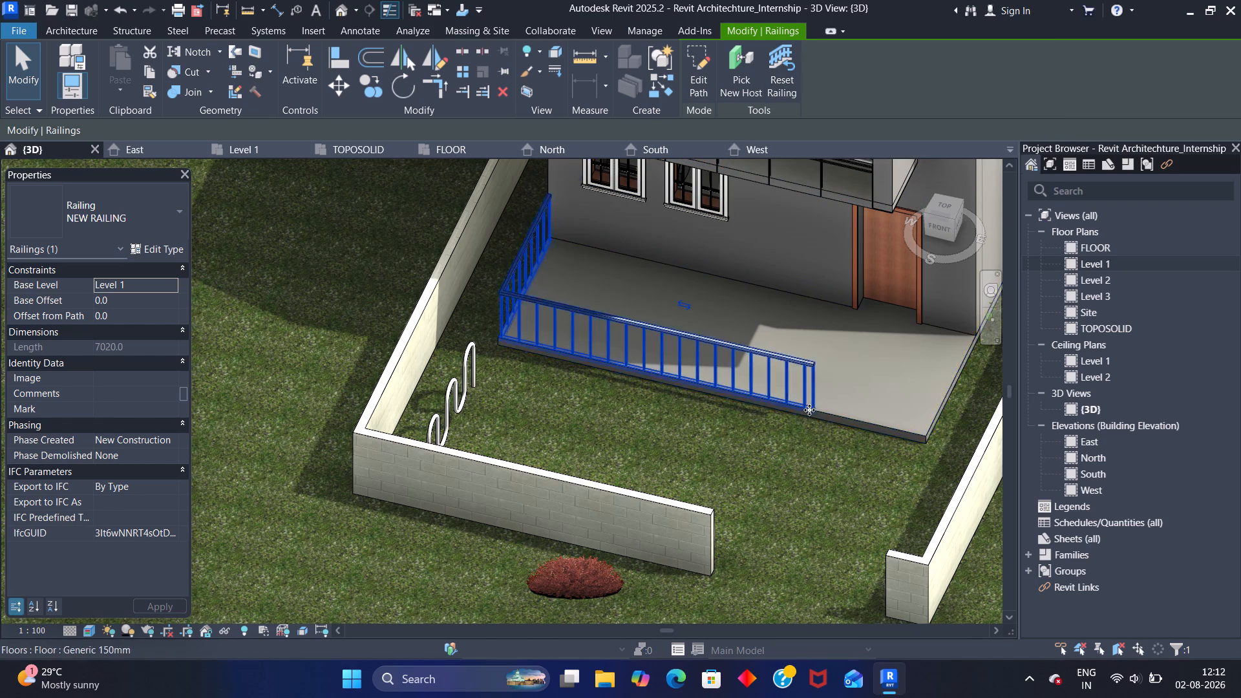
scroll(809, 410, "up", 9)
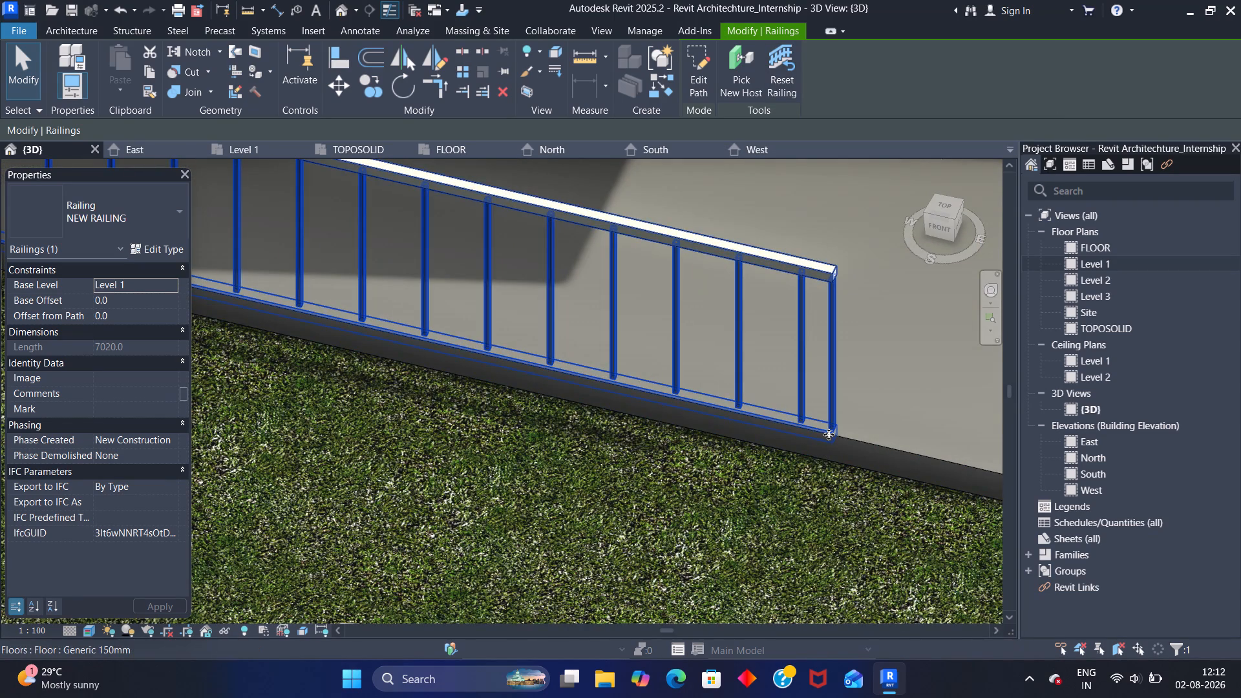
left_click(829, 434)
left_click(834, 432)
key("Escape")
key("Escape")
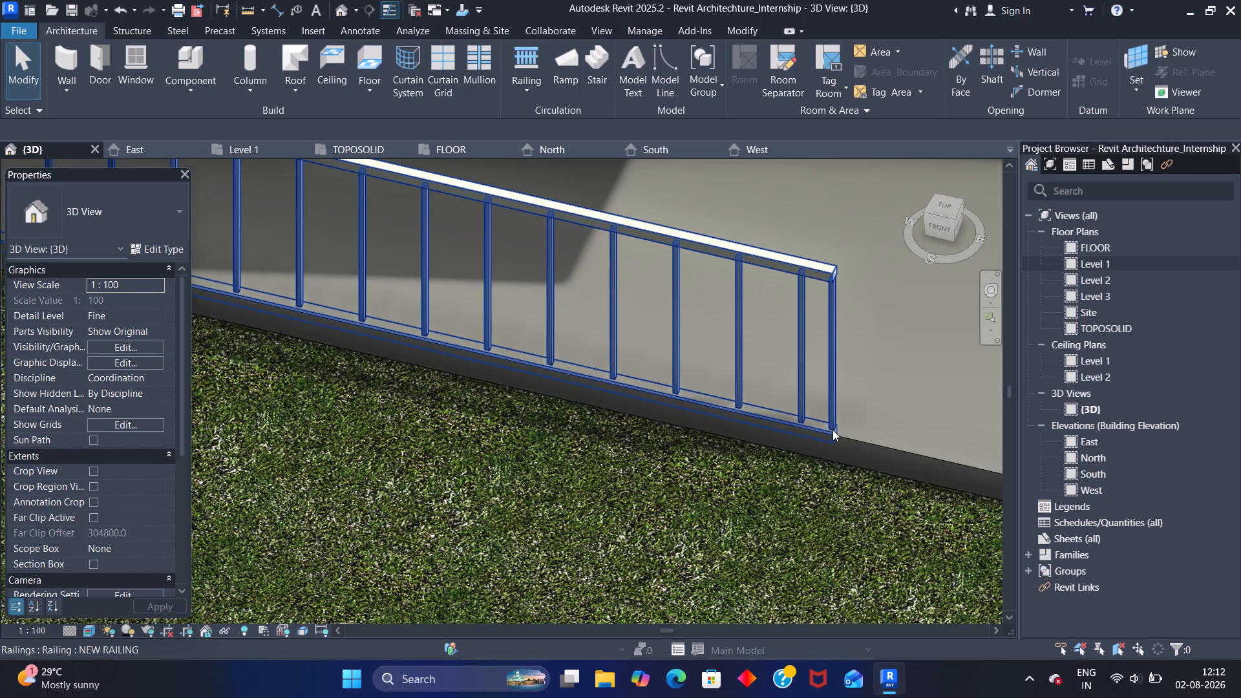
left_click(833, 430)
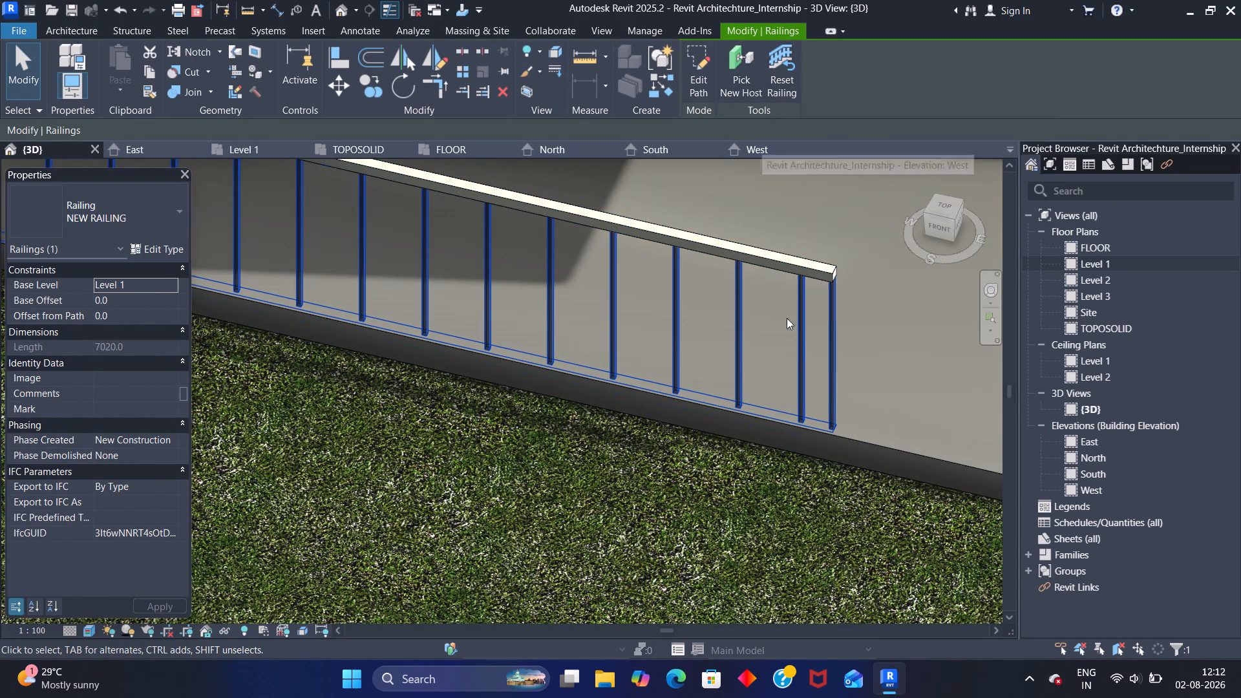
key("Escape")
key("Escape")
key("Escape")
key("Escape")
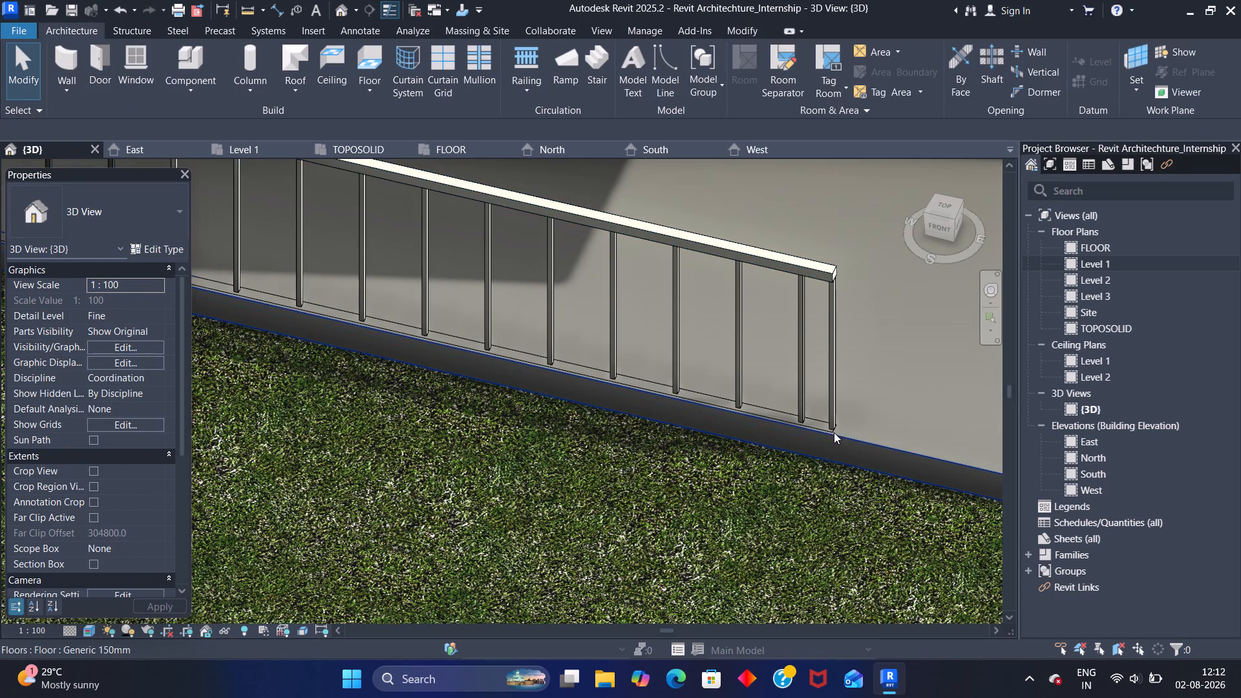
Reselect the porch railing and reset it with Reset Railing.
left_click(834, 271)
left_click(777, 72)
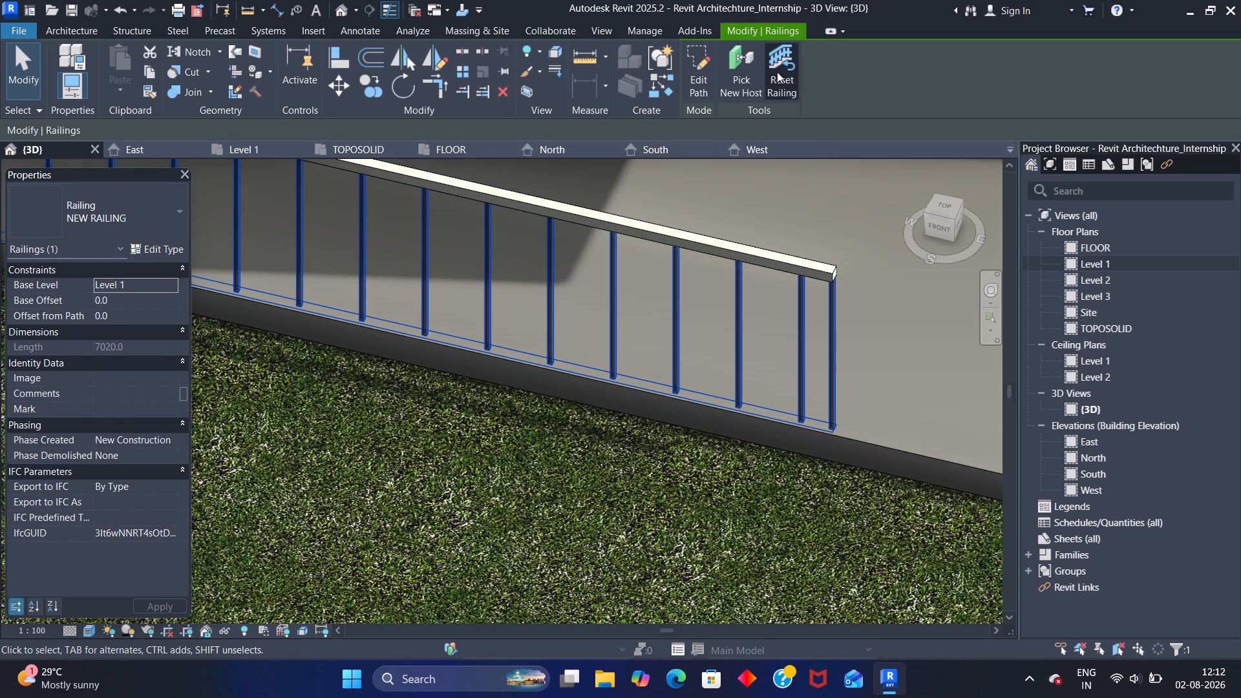
left_click(785, 59)
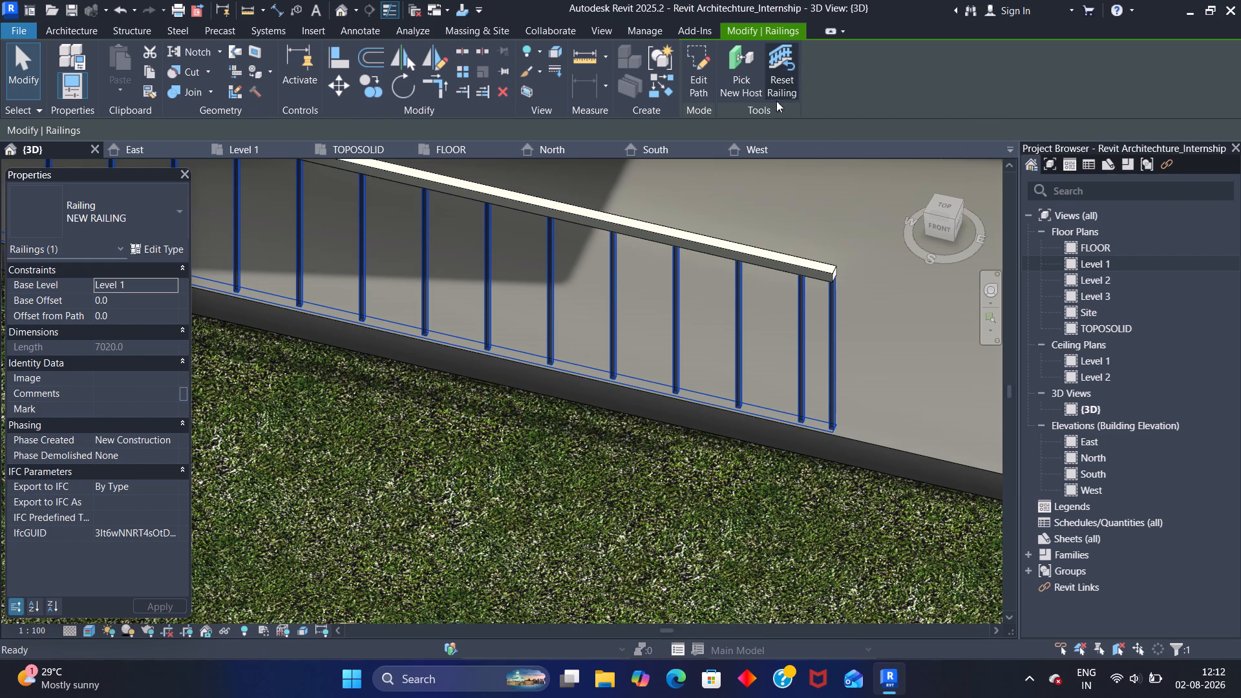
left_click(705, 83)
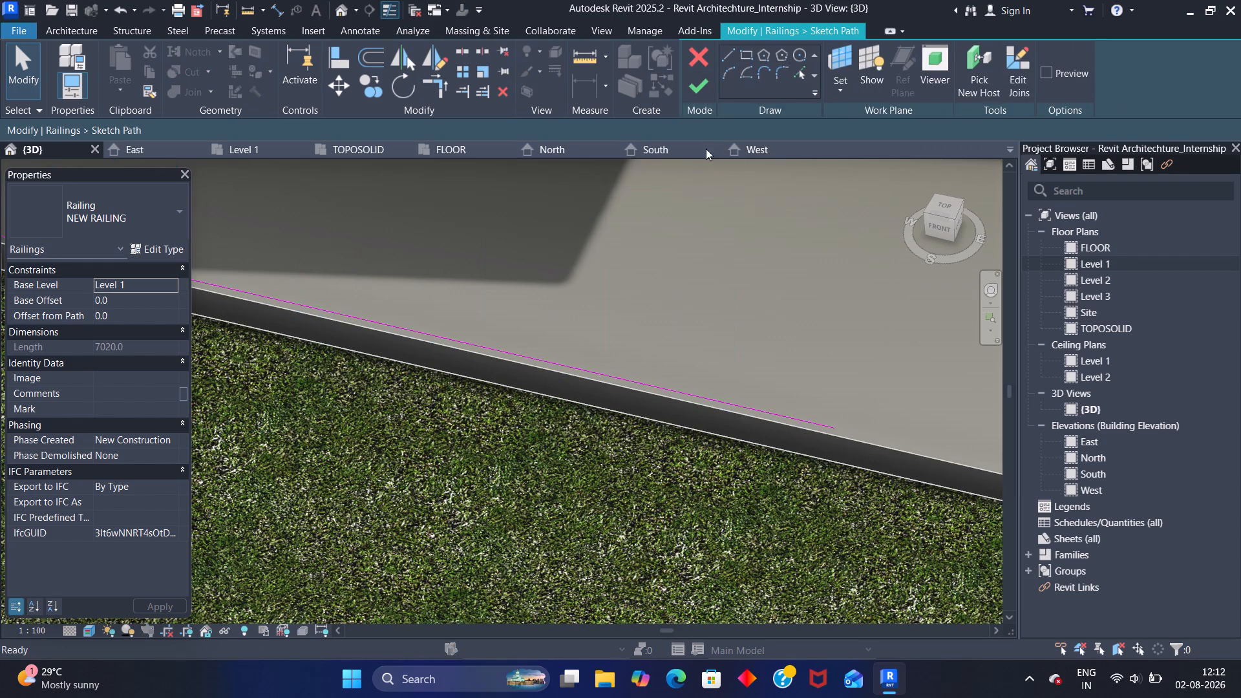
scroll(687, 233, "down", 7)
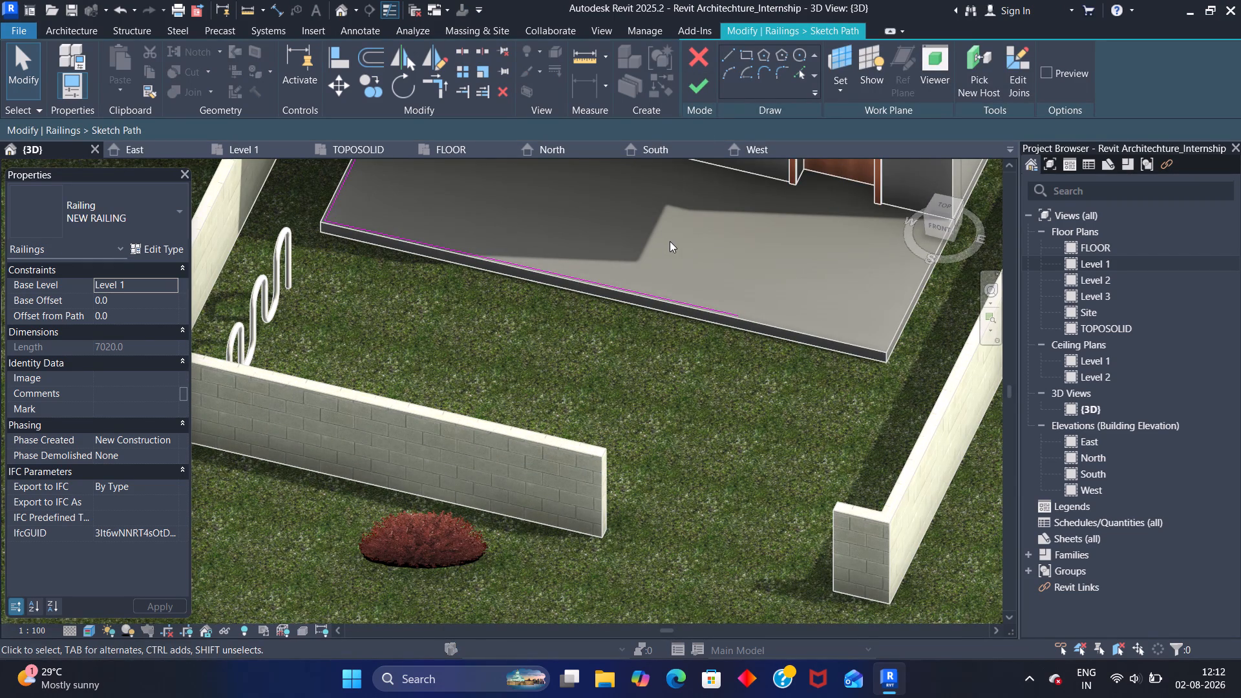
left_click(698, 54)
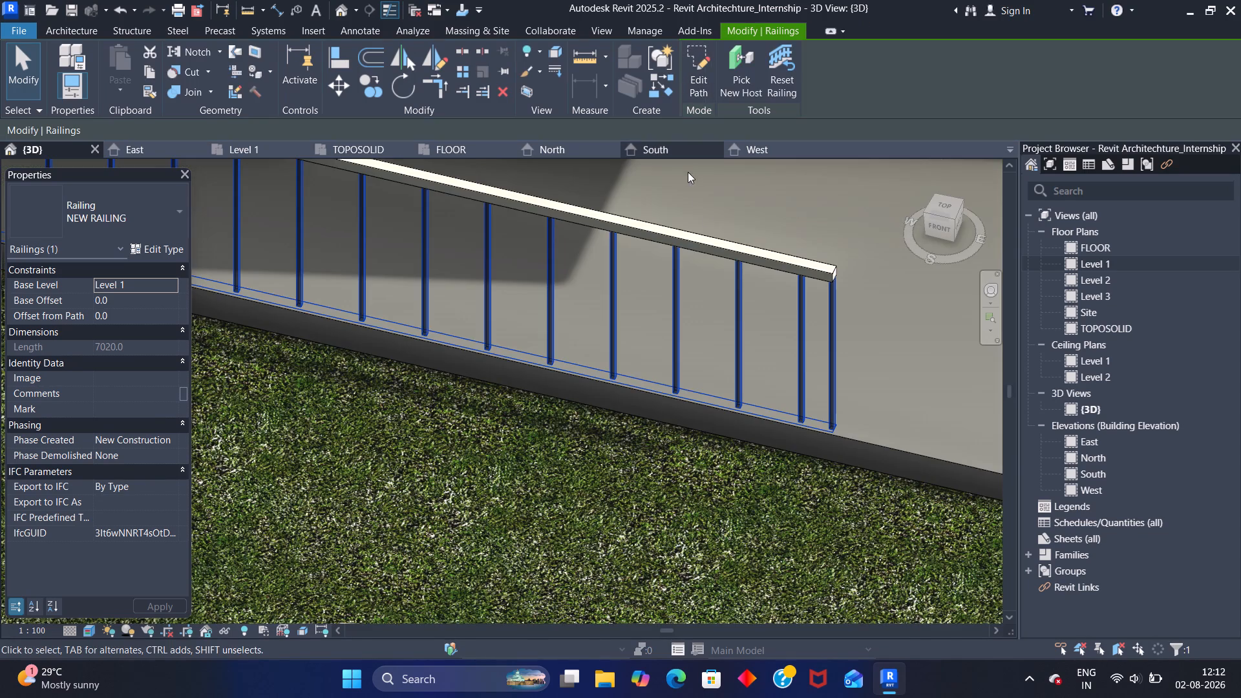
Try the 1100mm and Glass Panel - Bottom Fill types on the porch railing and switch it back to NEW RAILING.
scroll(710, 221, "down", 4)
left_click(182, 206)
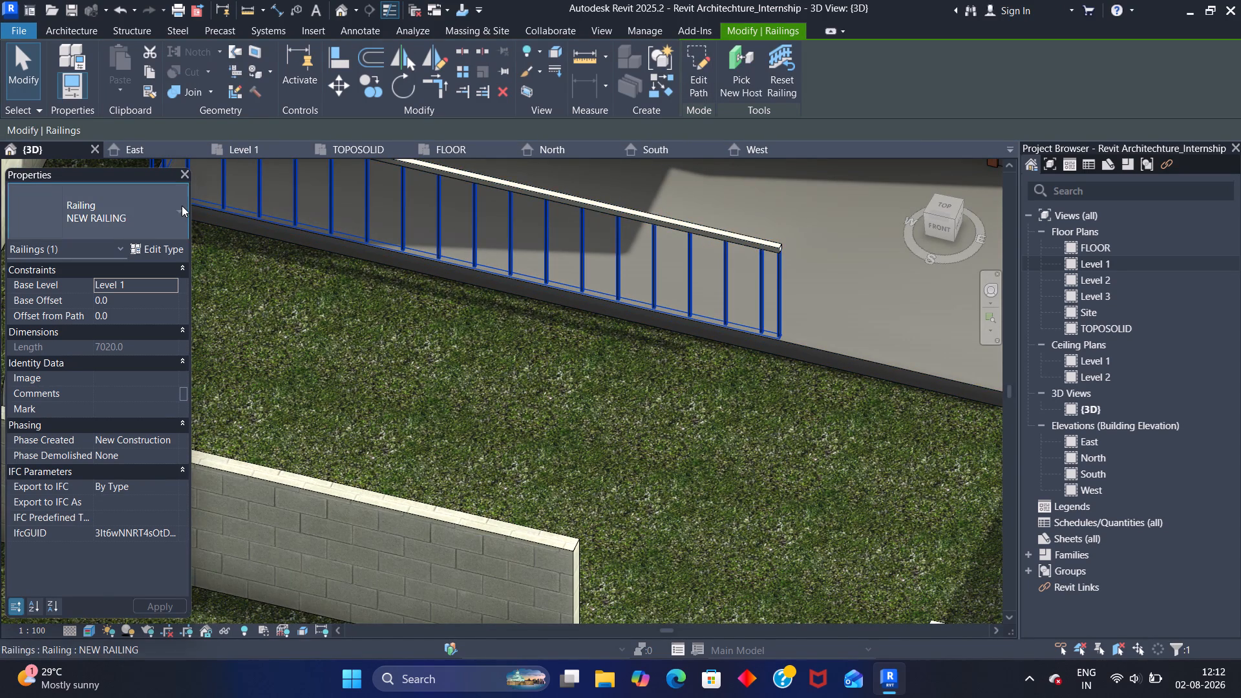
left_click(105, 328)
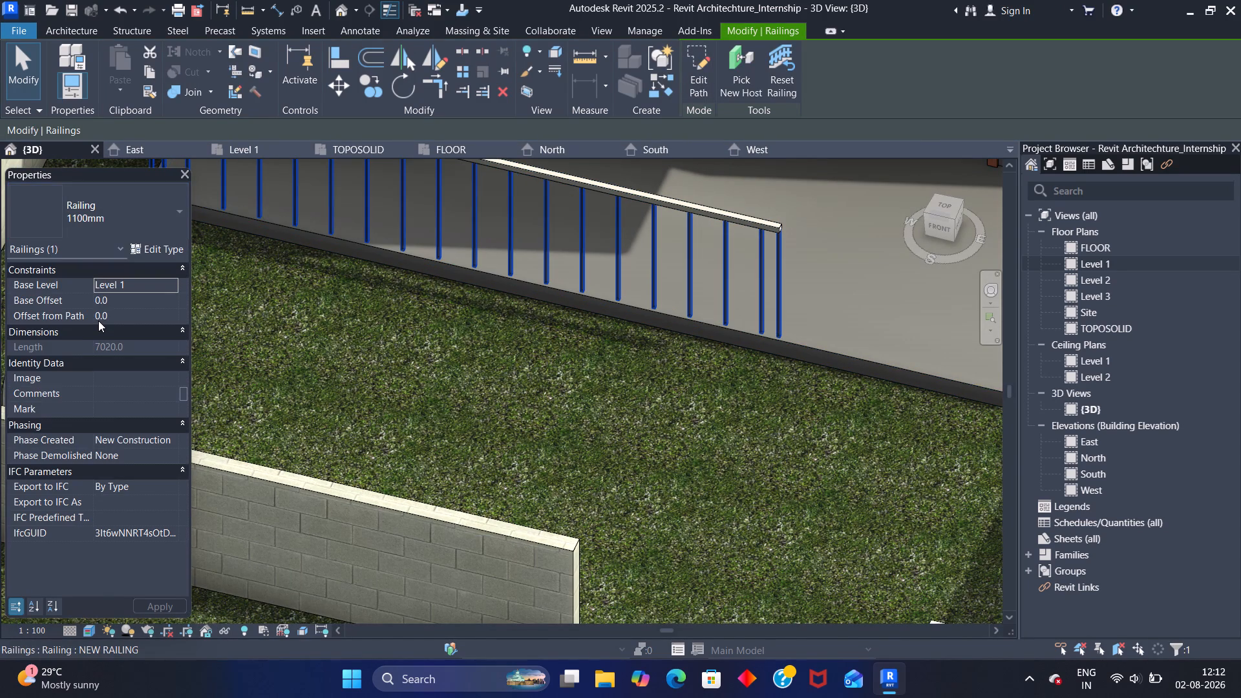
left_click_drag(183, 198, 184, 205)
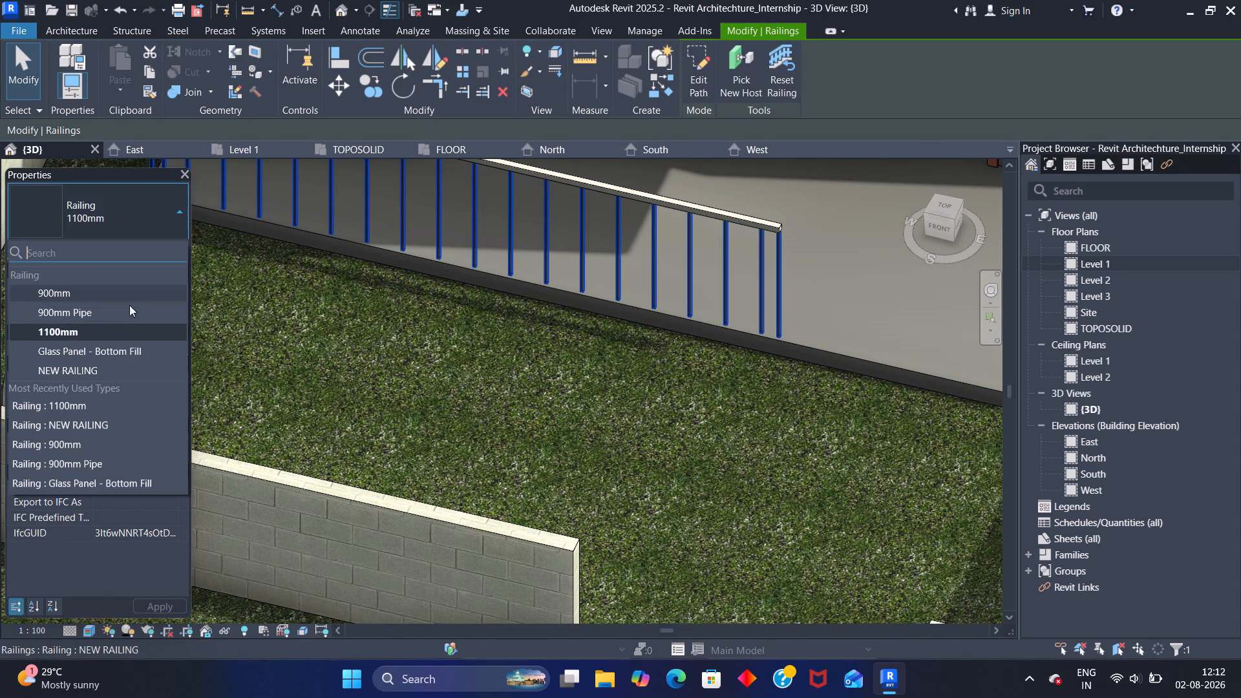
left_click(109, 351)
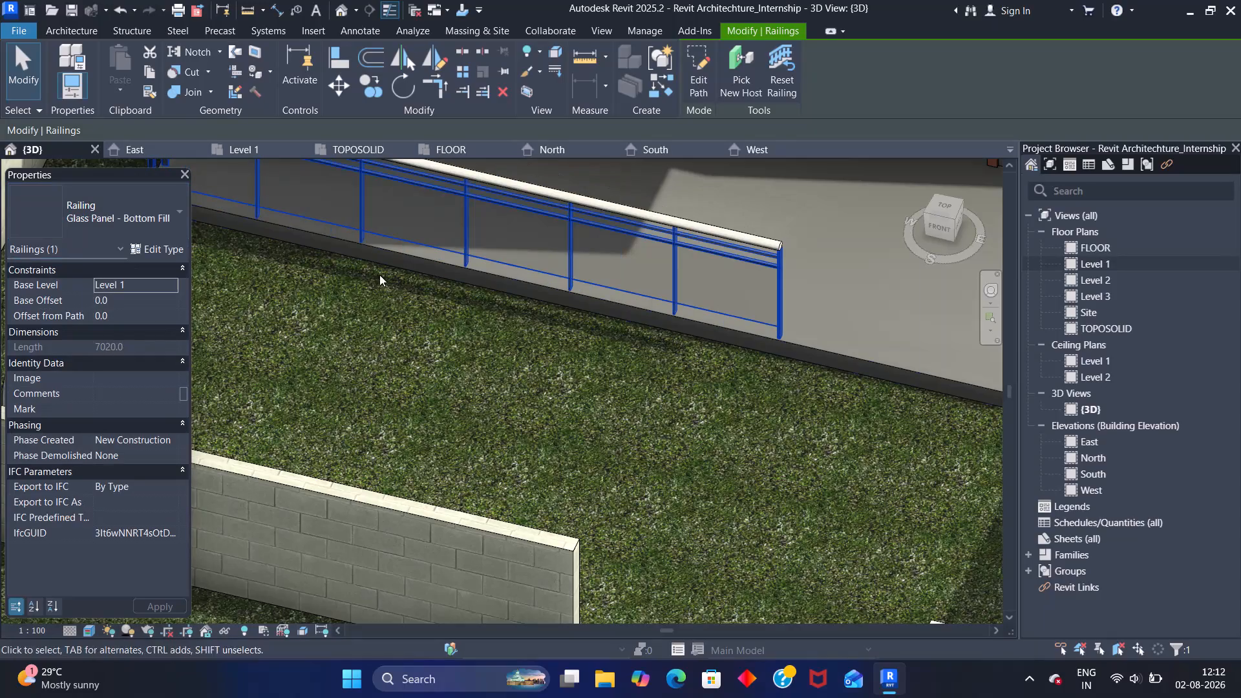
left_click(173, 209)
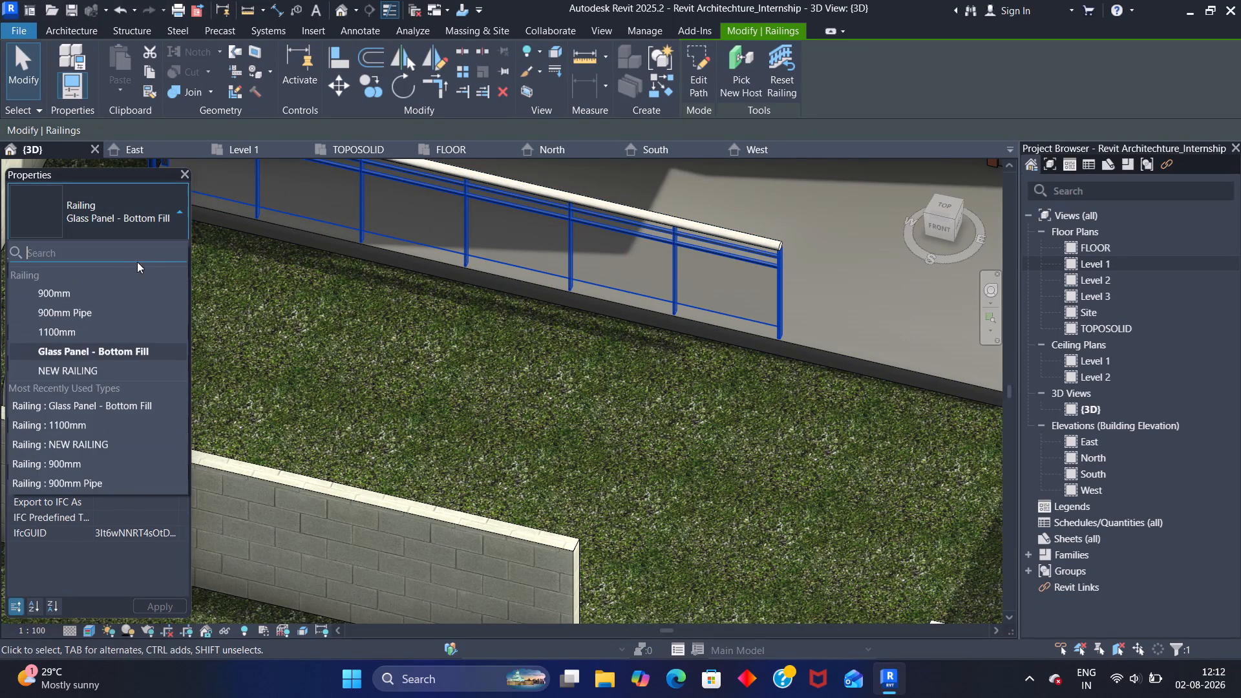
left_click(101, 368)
Review the type properties of NEW RAILING, from construction and top rail through handrails and identity data.
left_click(175, 248)
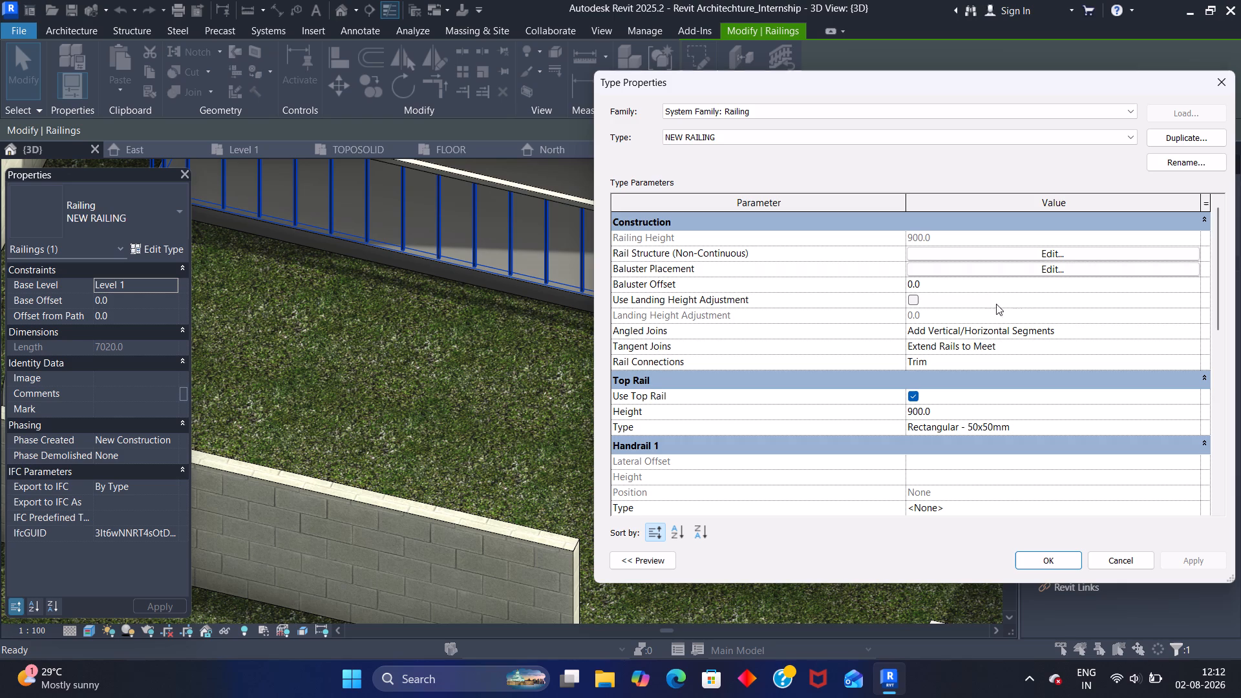
scroll(886, 319, "down", 5)
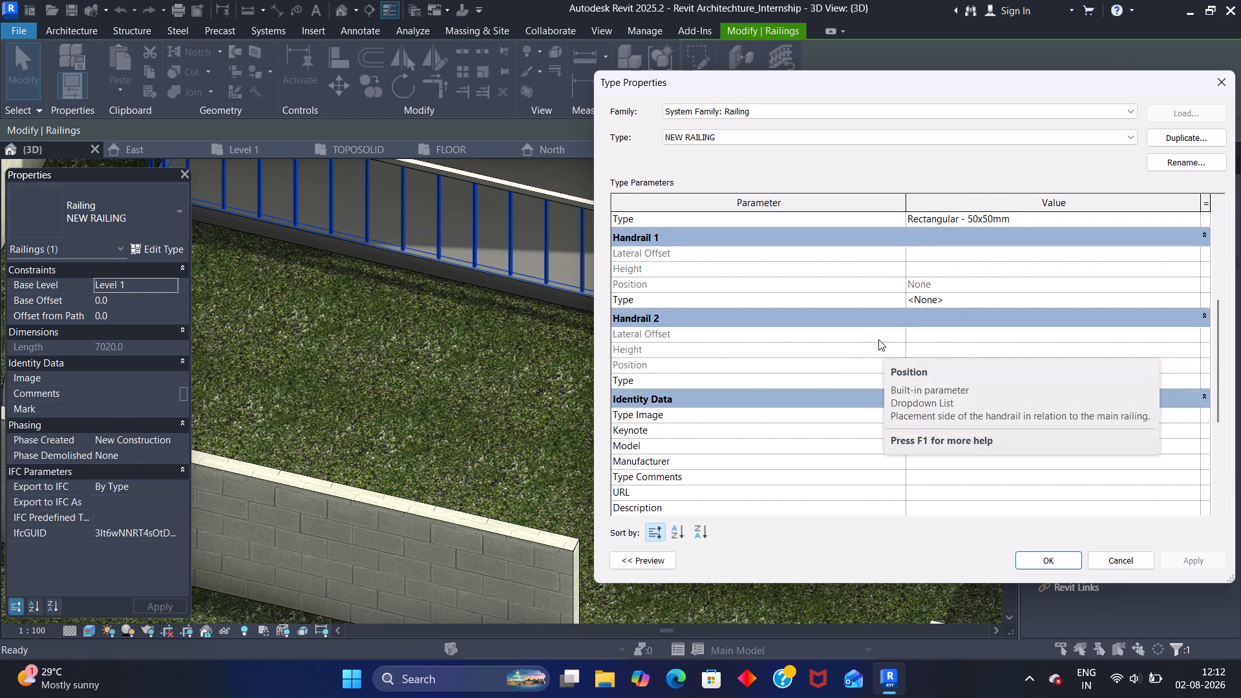
scroll(878, 339, "down", 11)
scroll(883, 351, "up", 3)
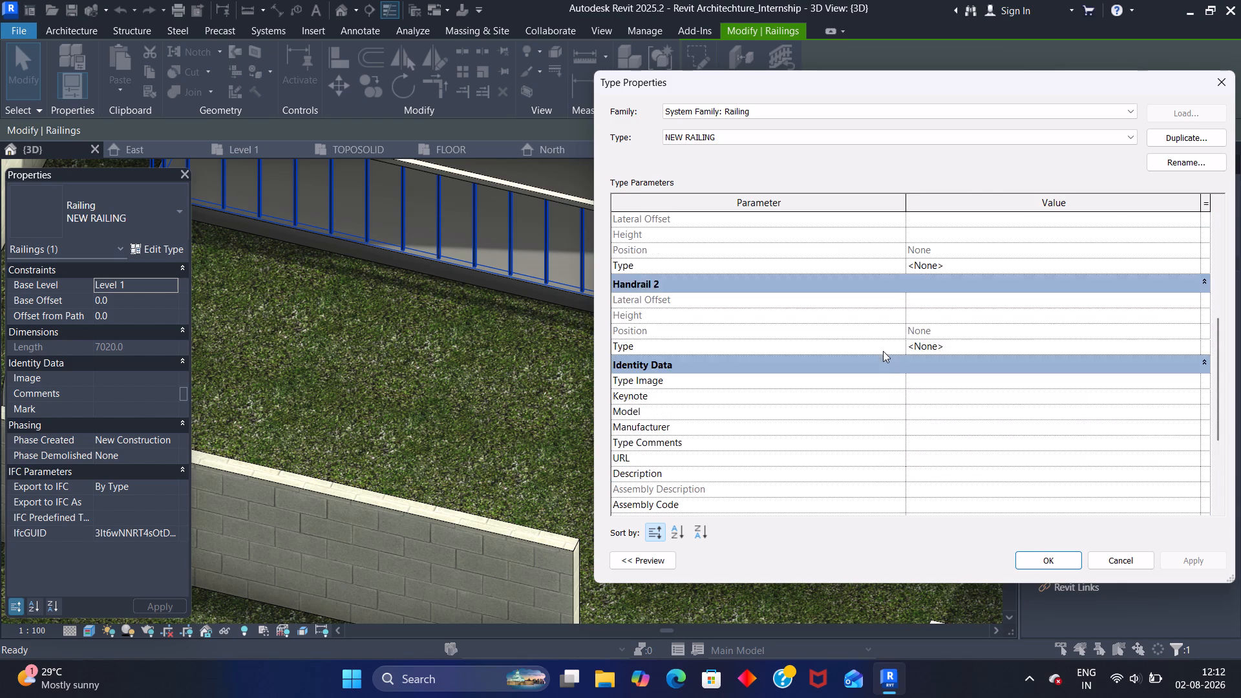
scroll(882, 346, "up", 5)
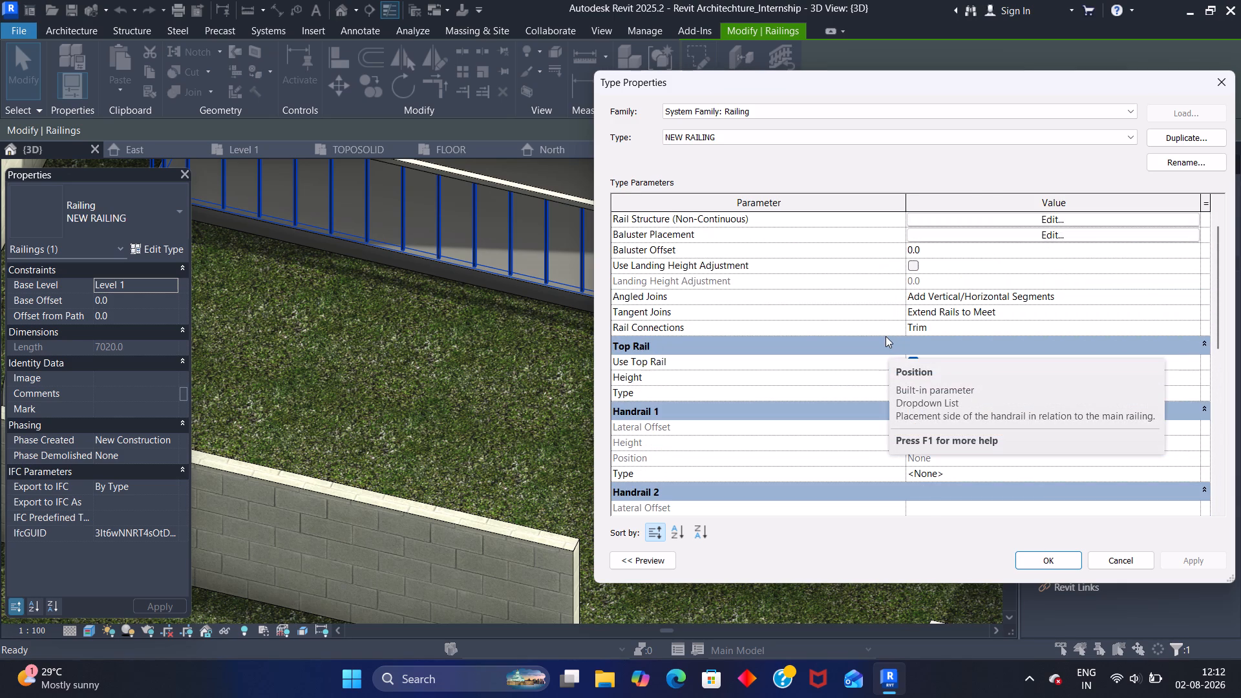
scroll(911, 293, "up", 4)
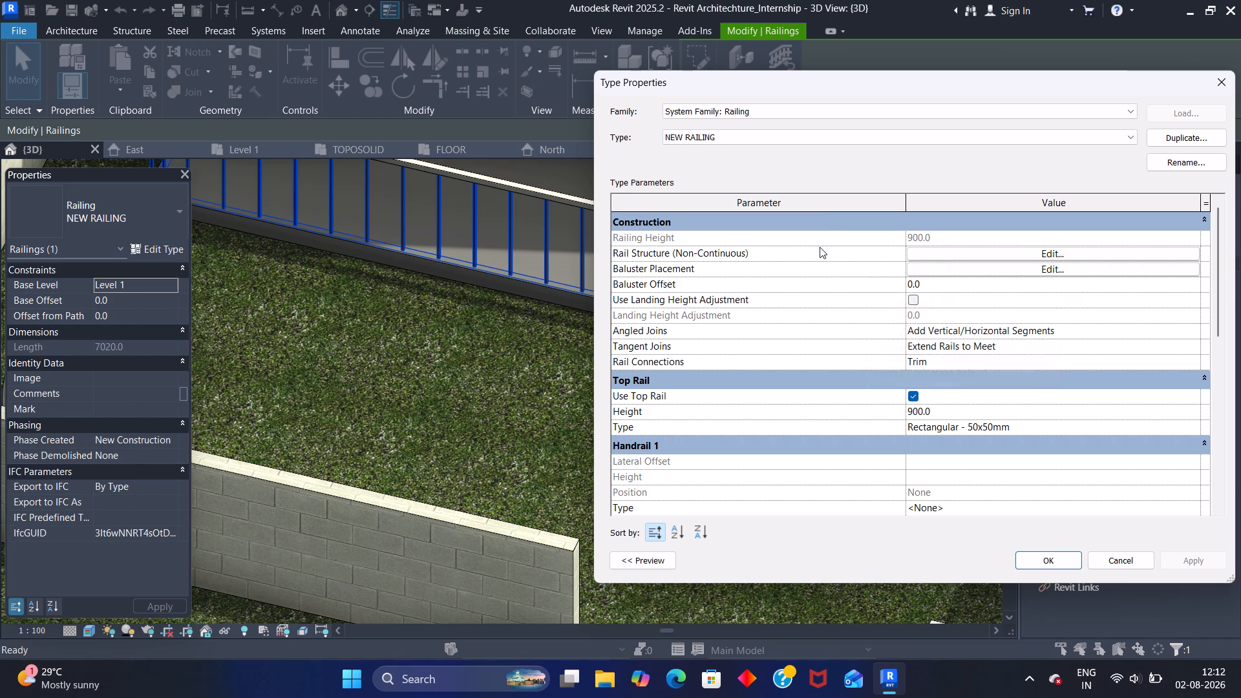
Set the glossiness of New Rail(1)'s Default New Material to 0 and apply the change to the NEW RAILING type.
left_click(1052, 251)
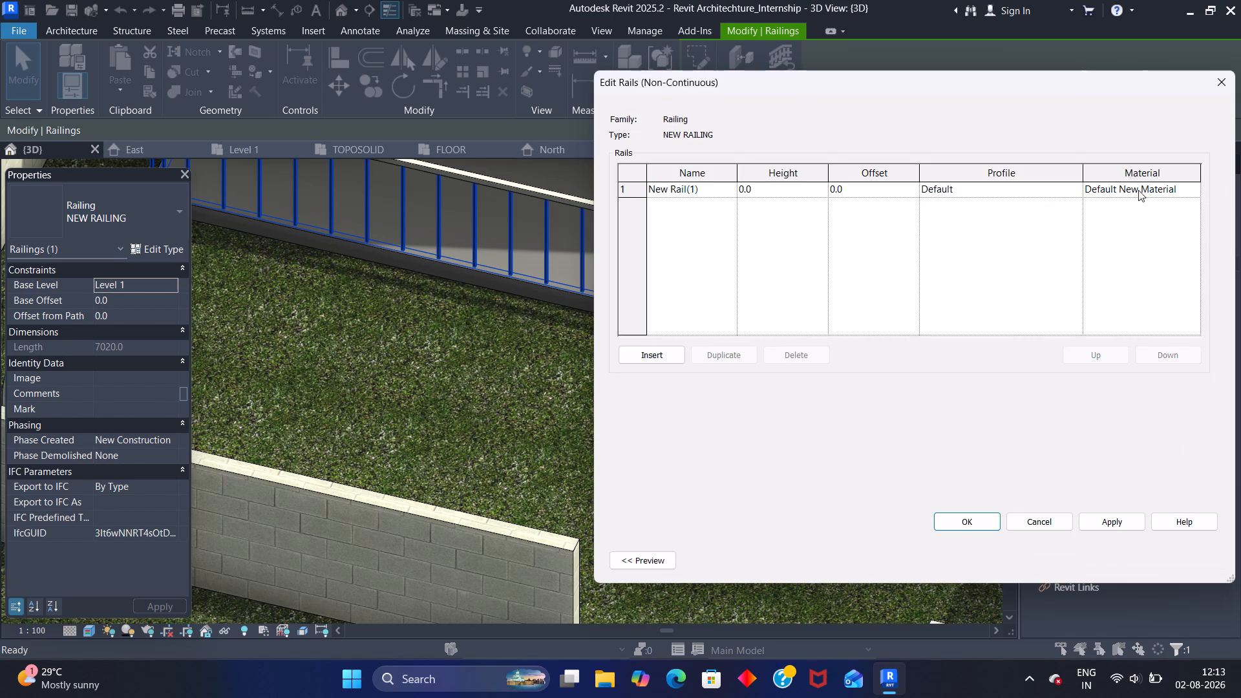
left_click(1144, 187)
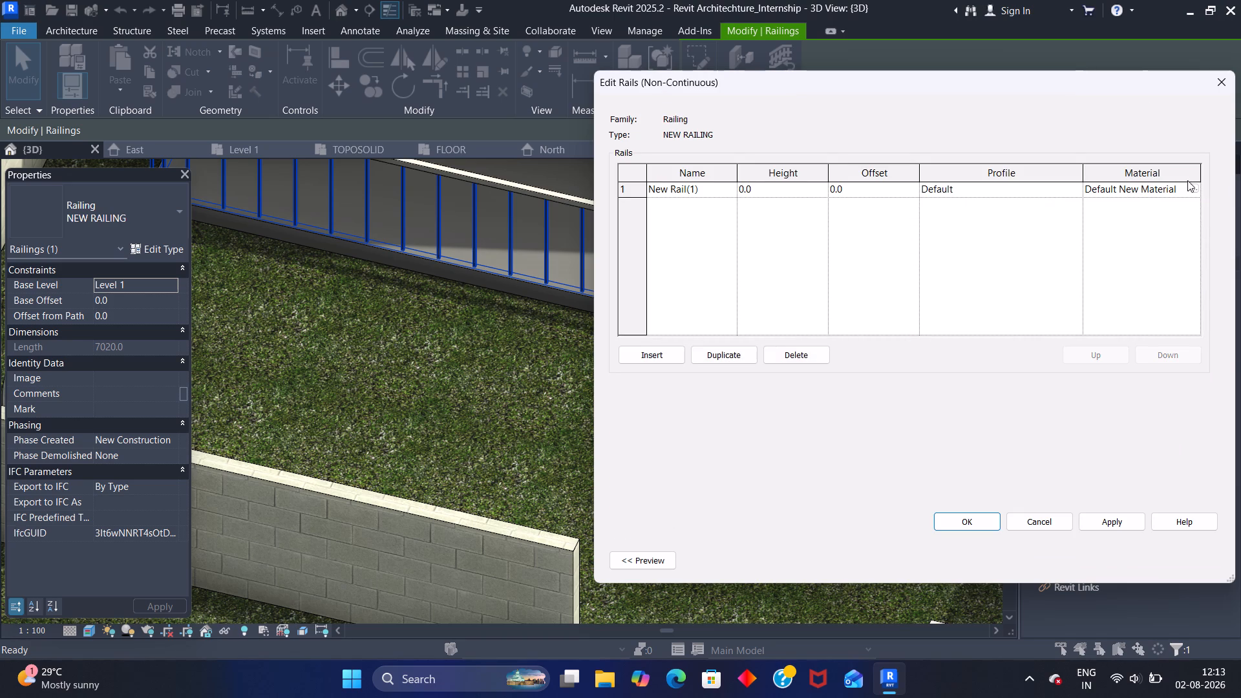
left_click(1193, 186)
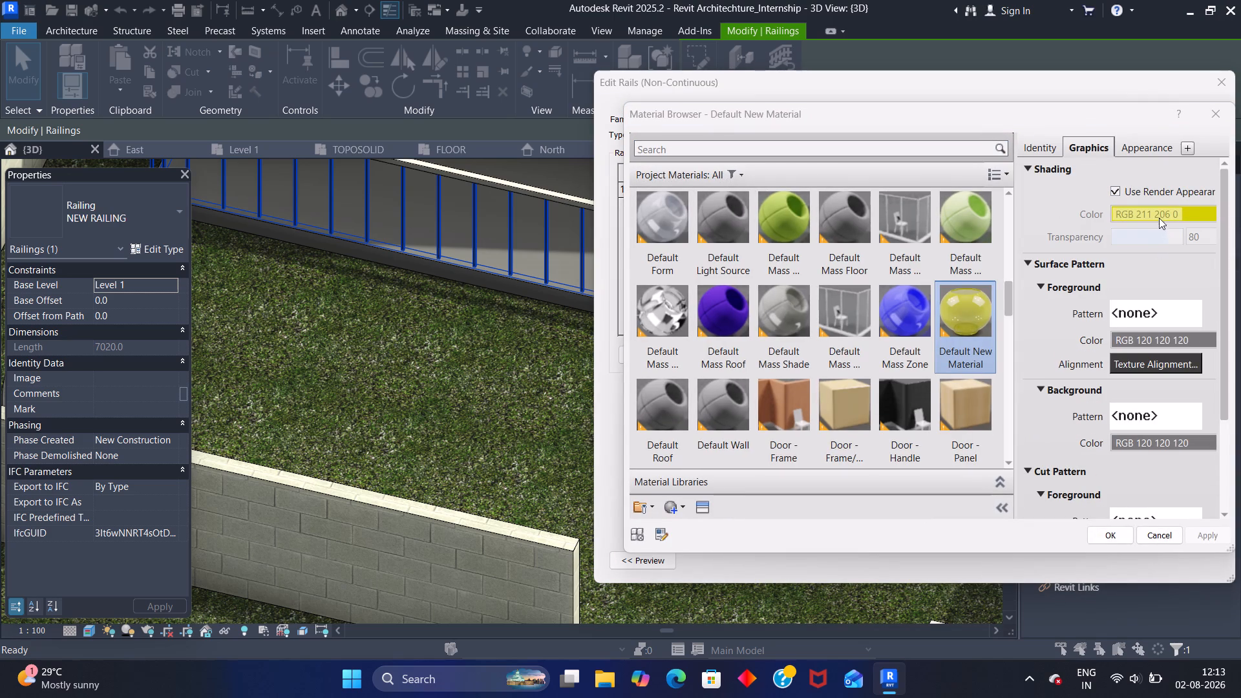
scroll(1130, 349, "down", 2)
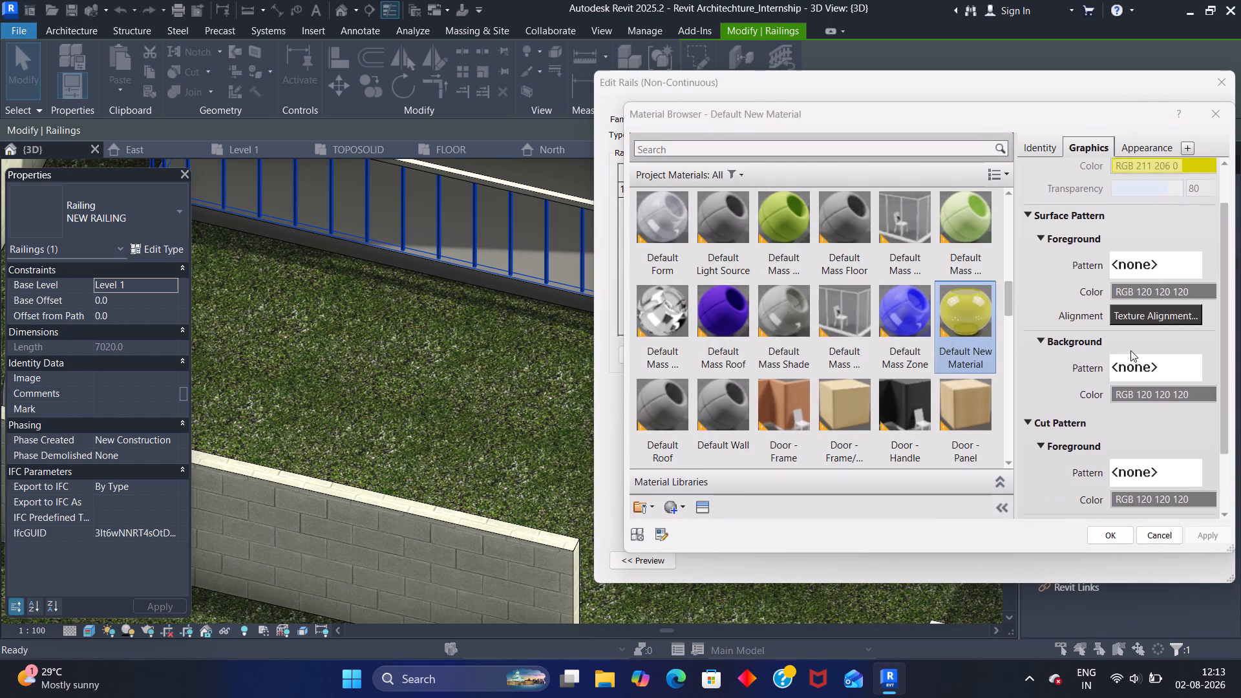
scroll(1130, 350, "down", 6)
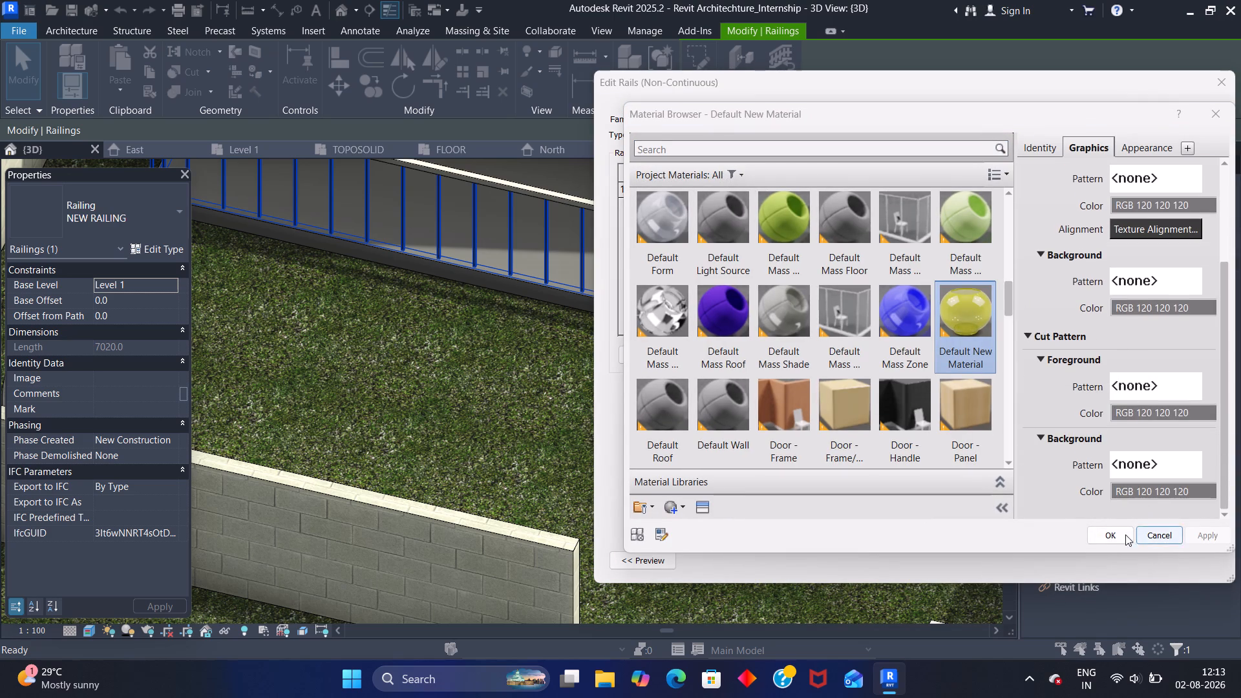
scroll(1125, 493, "up", 6)
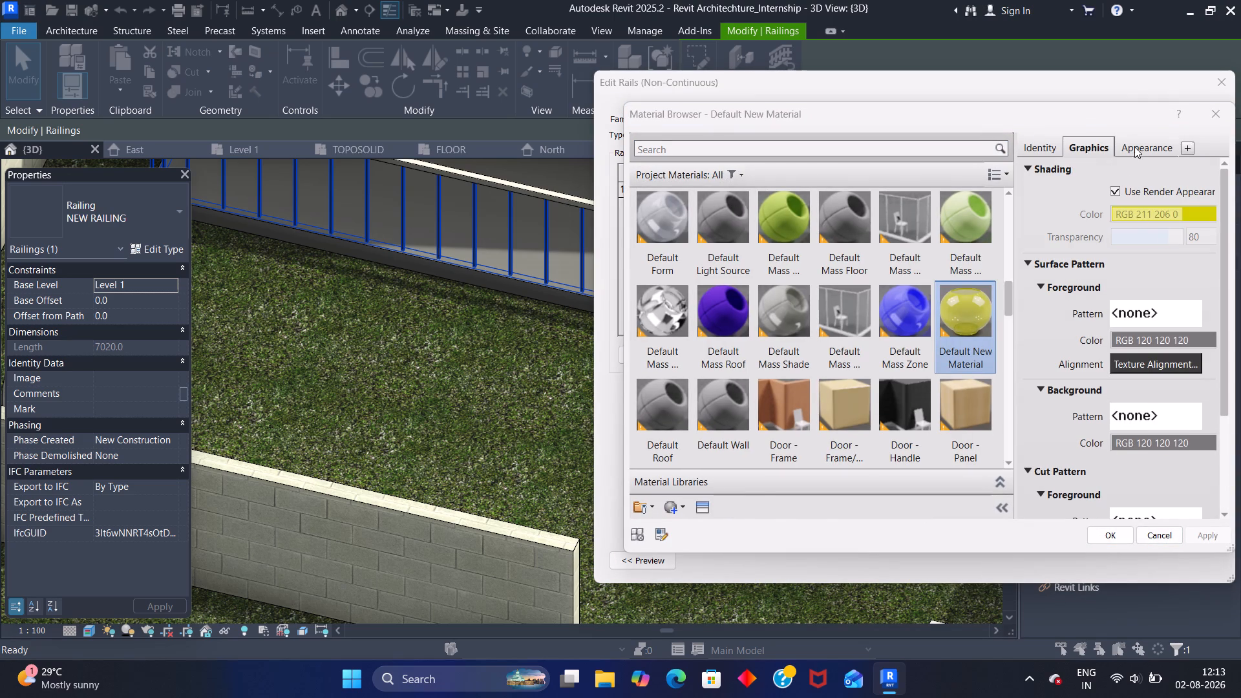
left_click(1135, 146)
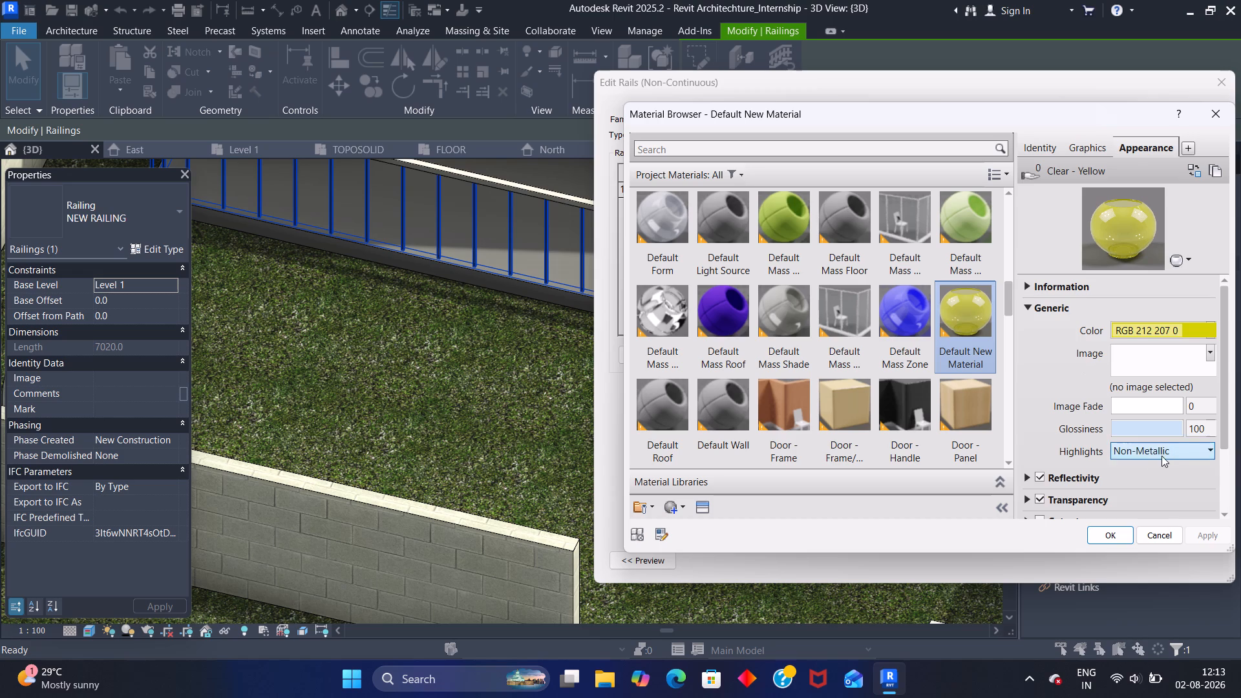
left_click_drag(1180, 429, 1158, 442)
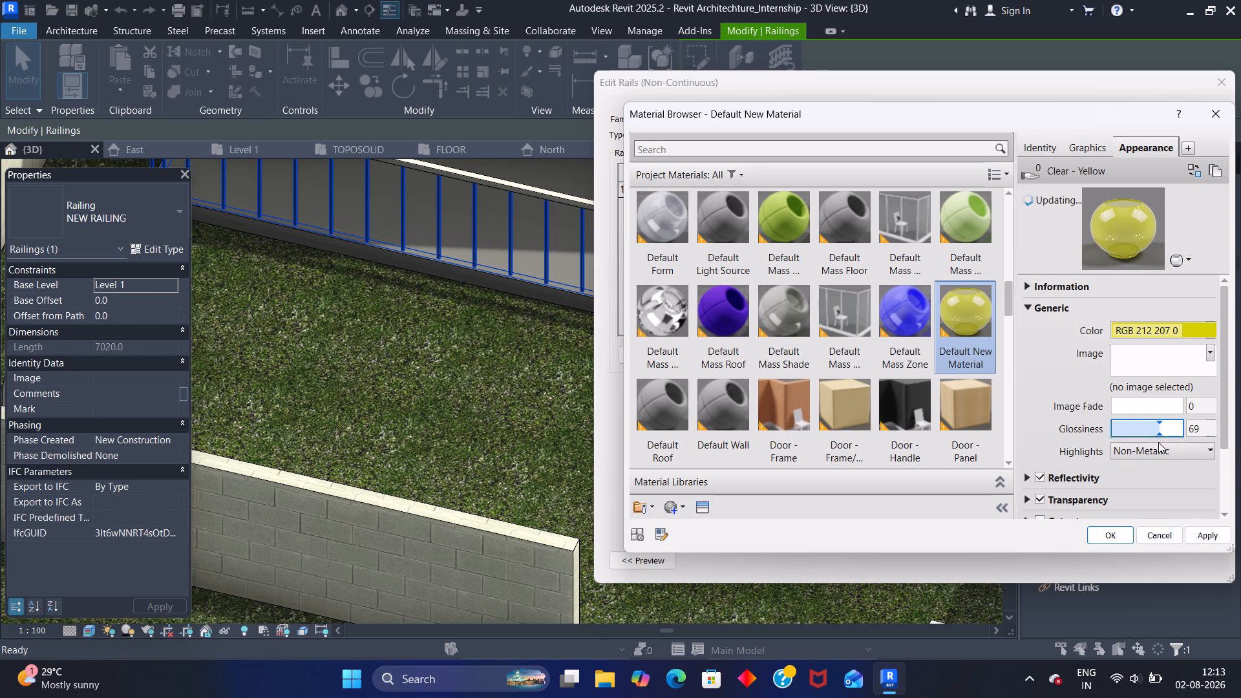
left_click_drag(1158, 442, 1078, 447)
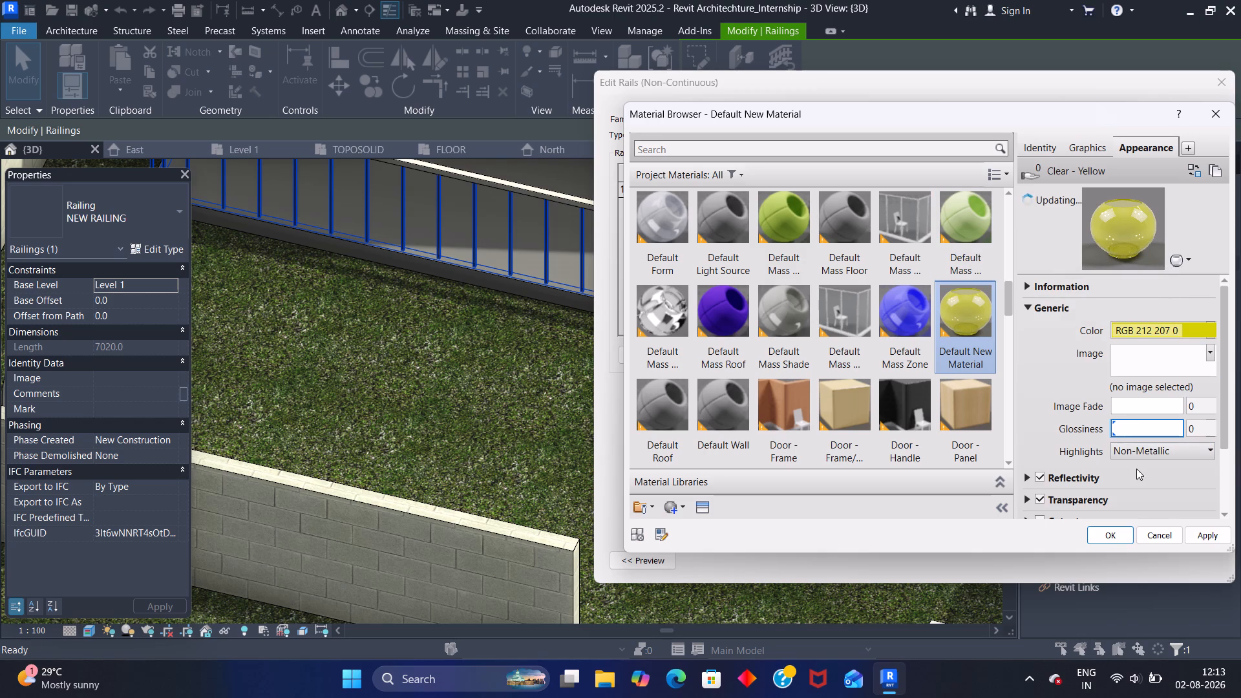
left_click(1205, 543)
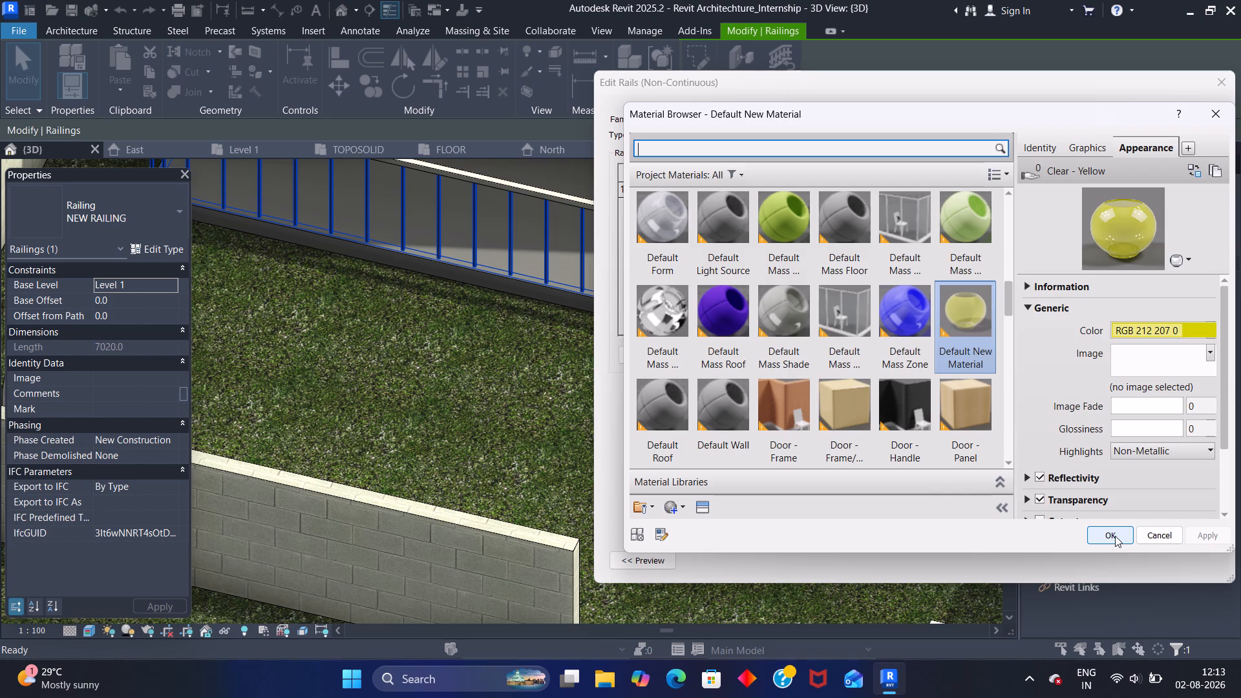
left_click(1115, 536)
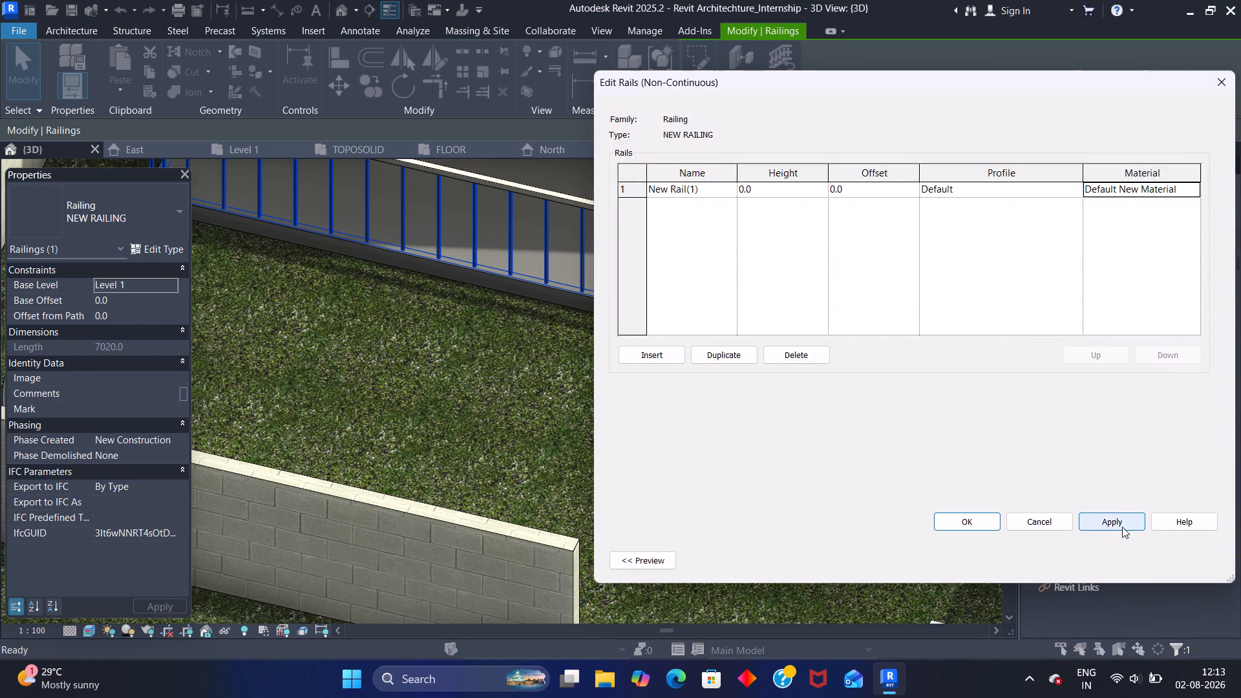
left_click(1122, 527)
left_click(1104, 525)
left_click(982, 522)
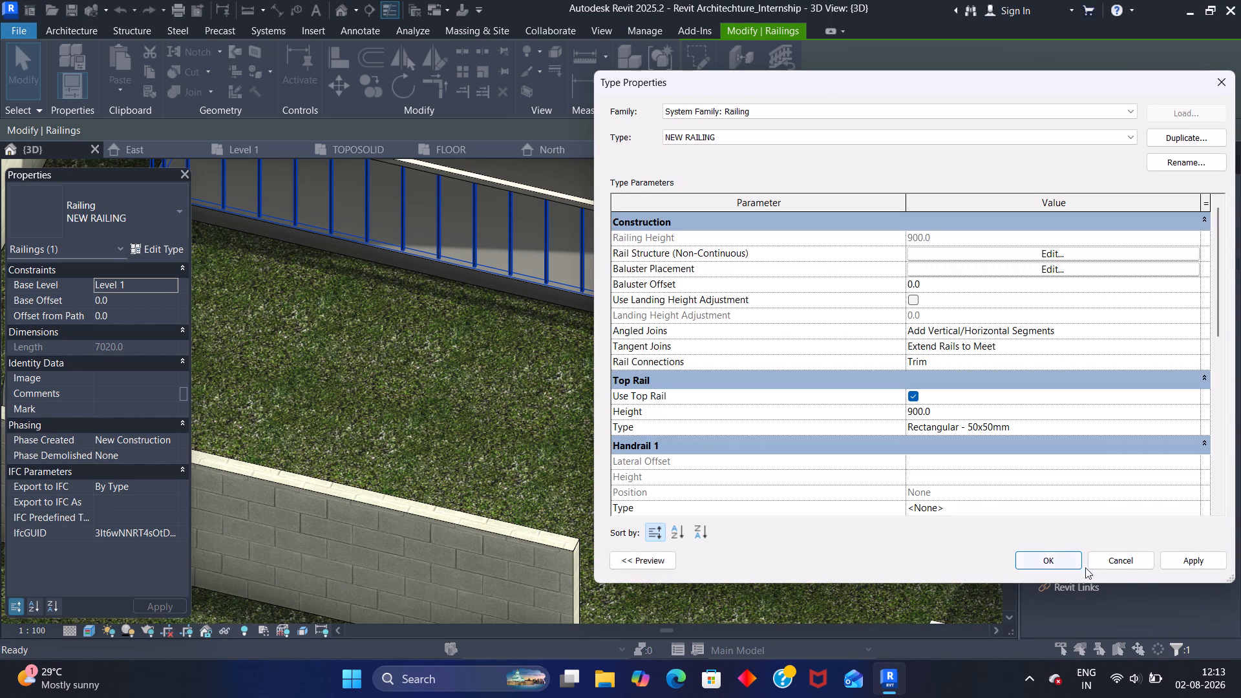
left_click(1174, 558)
left_click(1052, 558)
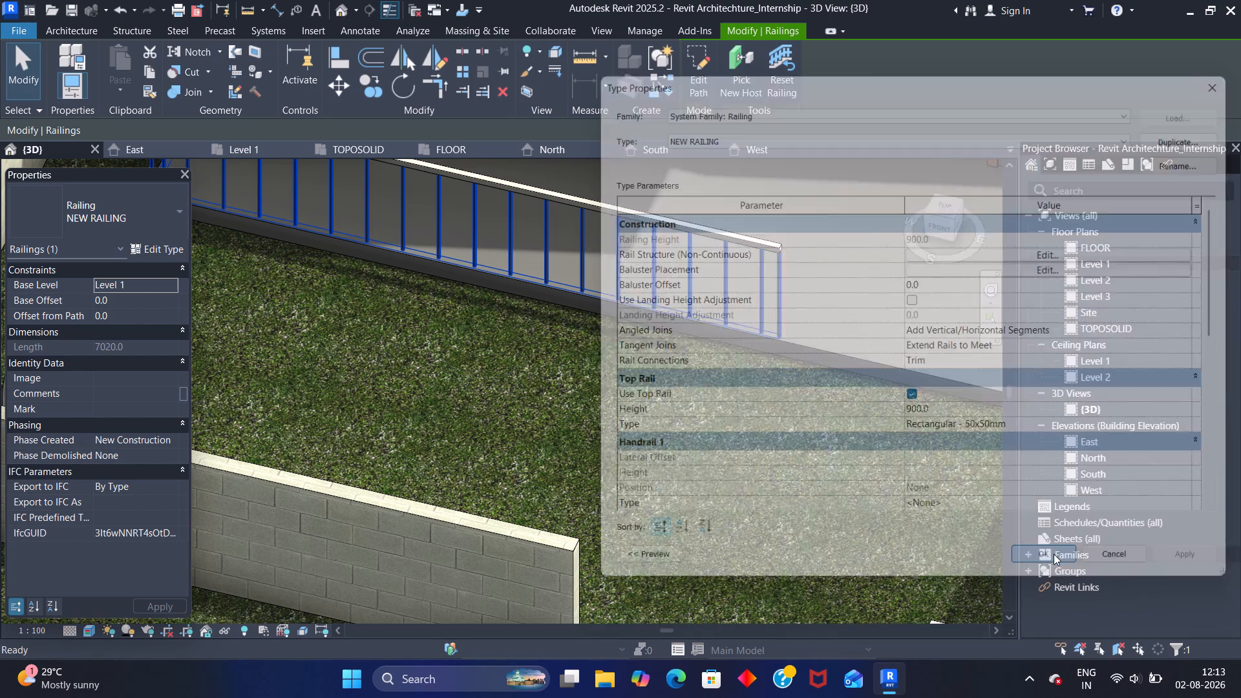
Examine the porch railing's rails and balusters up close and the open stretch of porch edge beside it.
scroll(798, 259, "down", 2)
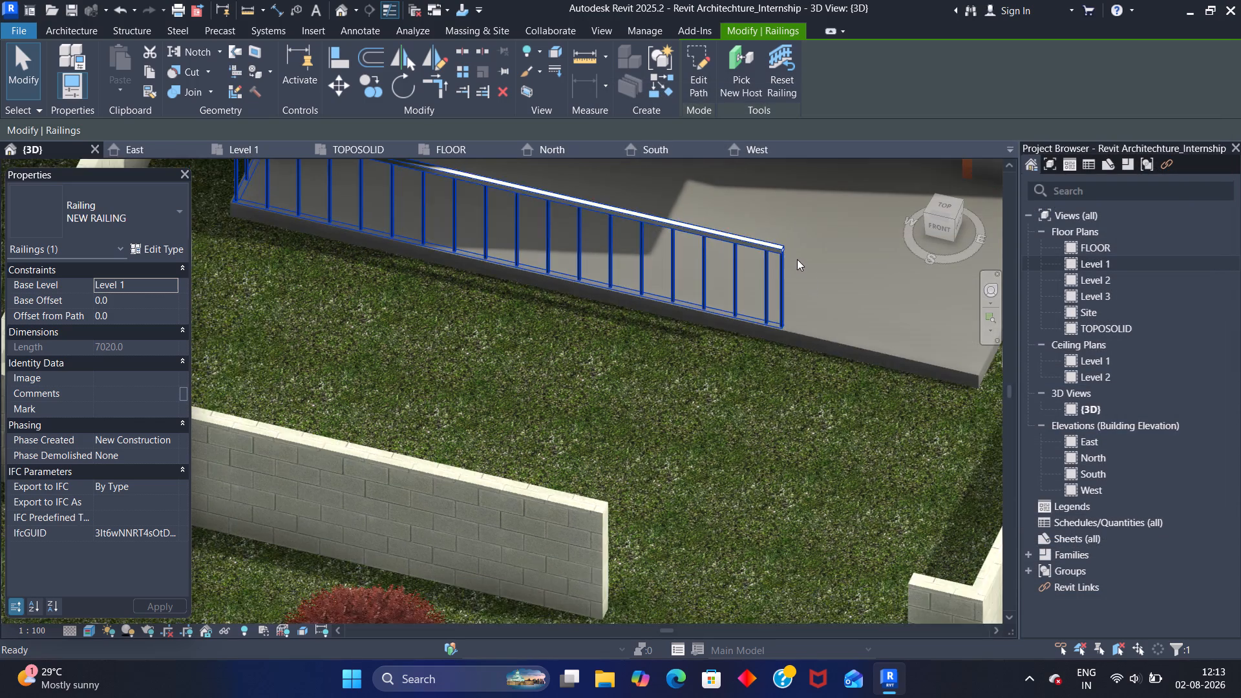
scroll(797, 259, "down", 3)
middle_click_drag(783, 274, 769, 391)
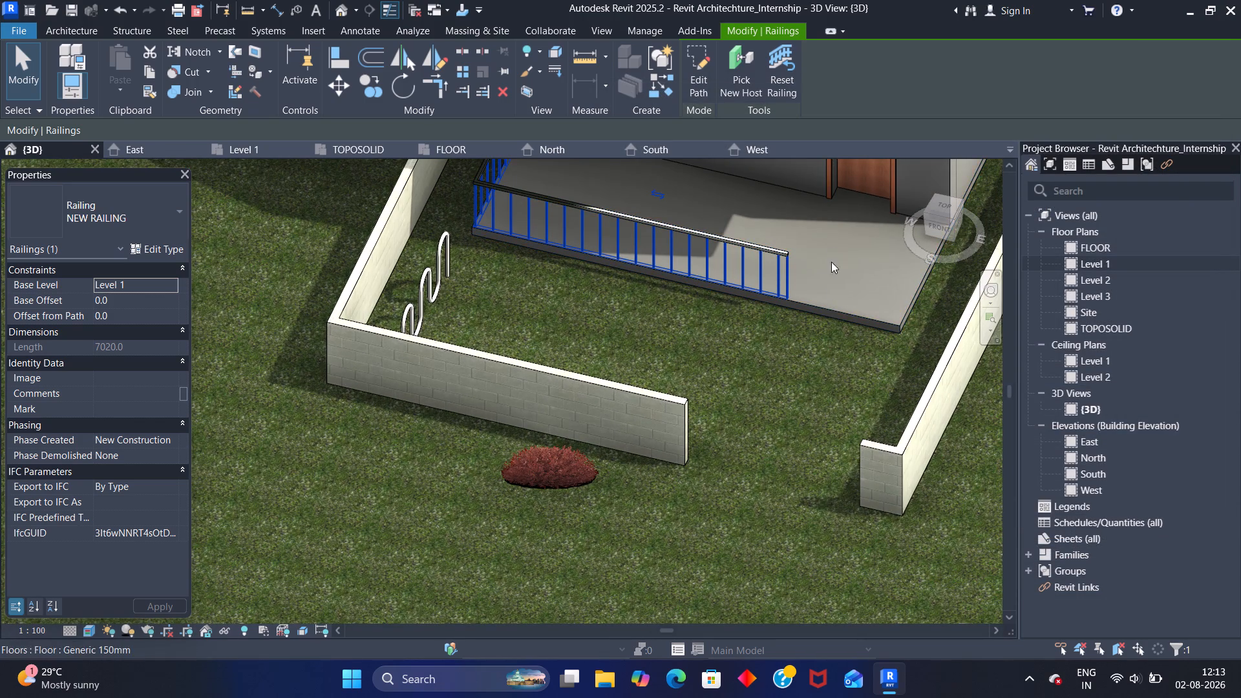
middle_click_drag(829, 250, 722, 413)
left_click(723, 390)
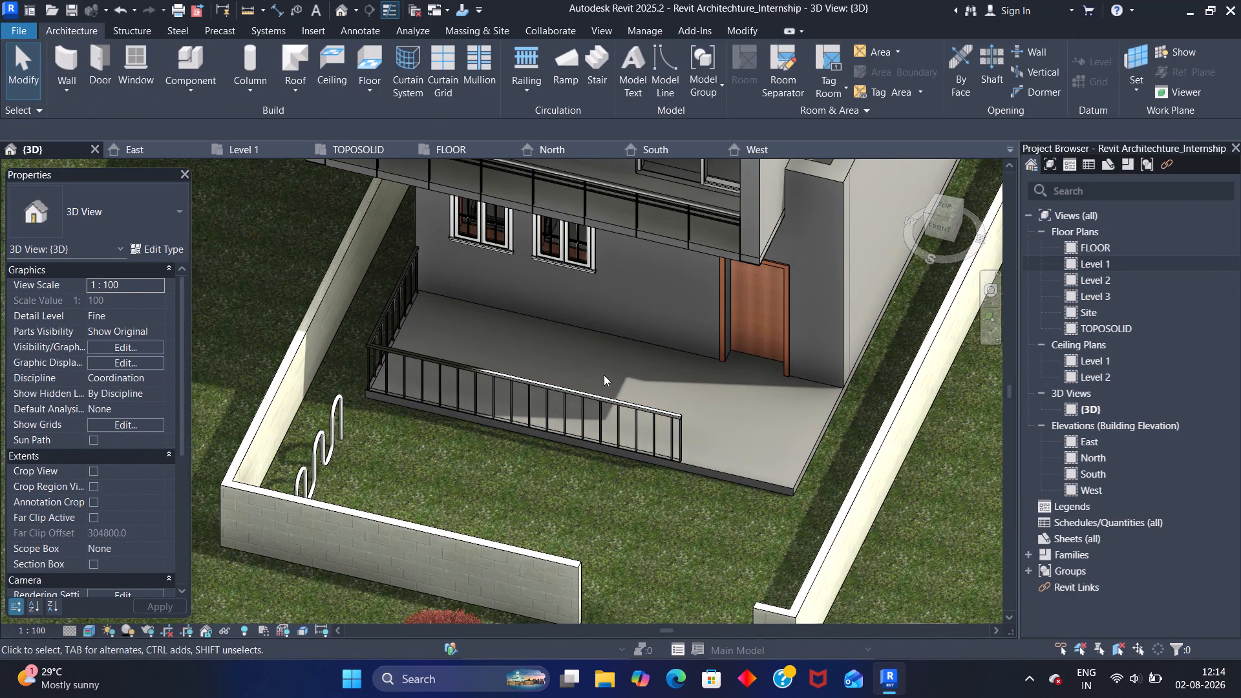
scroll(615, 410, "up", 14)
scroll(624, 401, "down", 2)
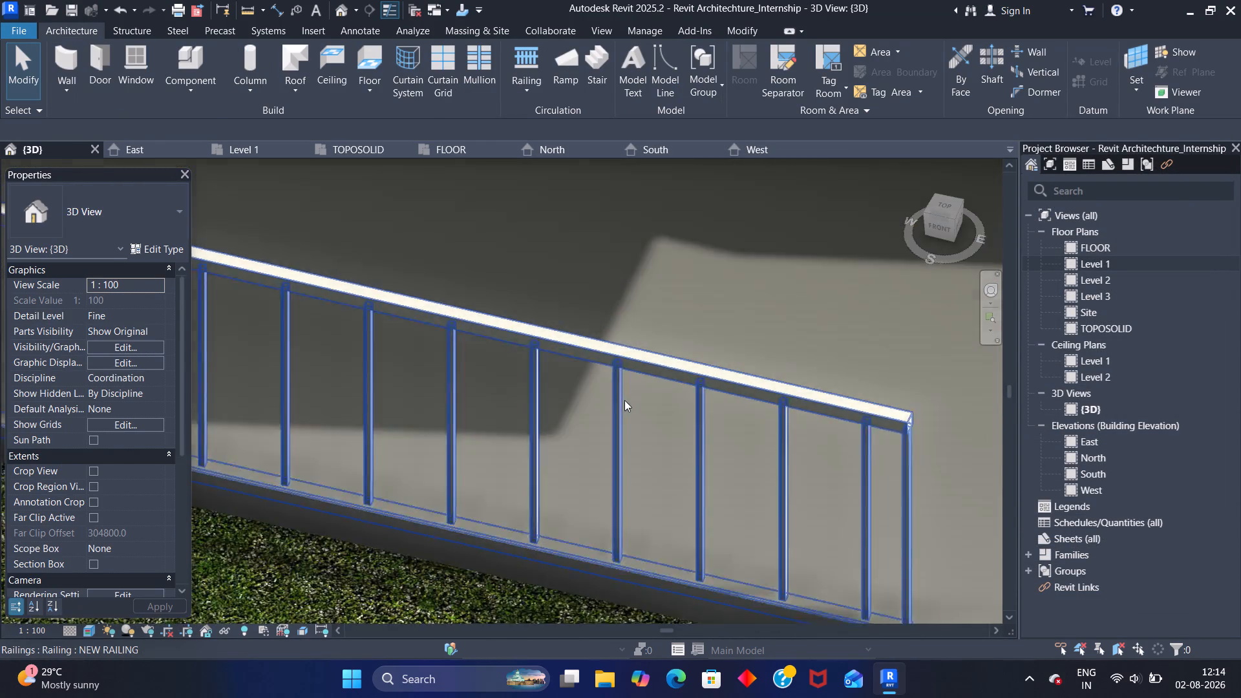
scroll(624, 400, "down", 12)
middle_click_drag(712, 302, 712, 302)
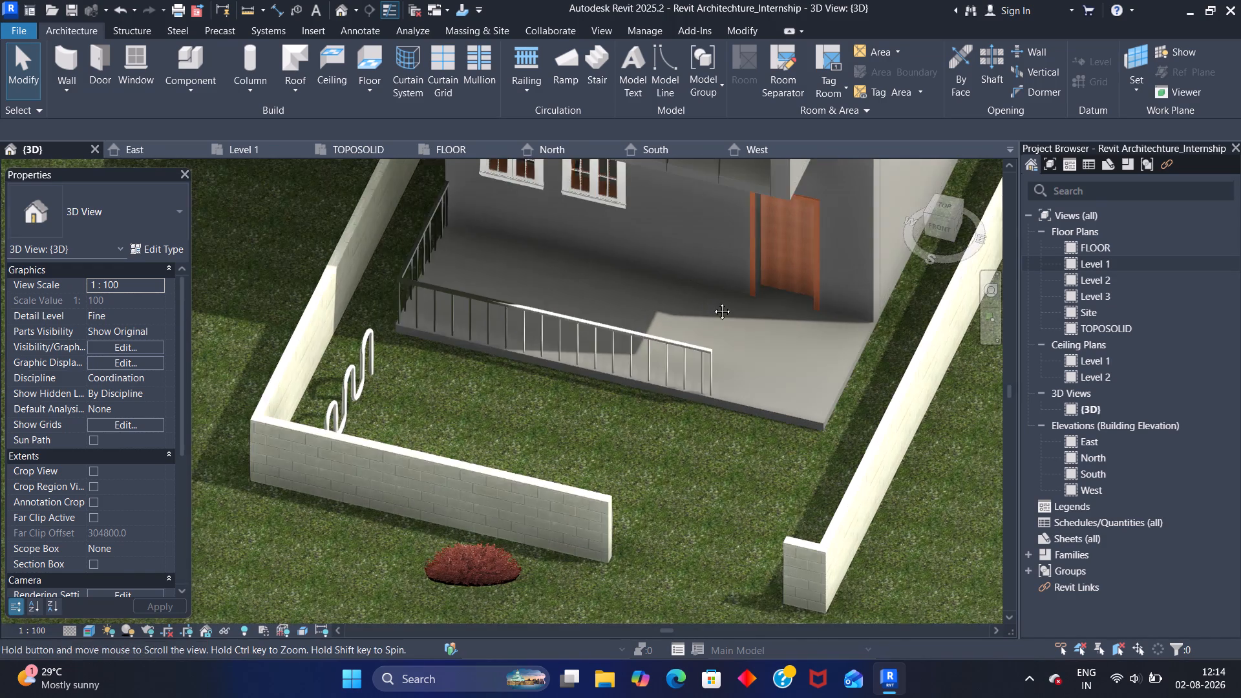
middle_click_drag(712, 302, 695, 300)
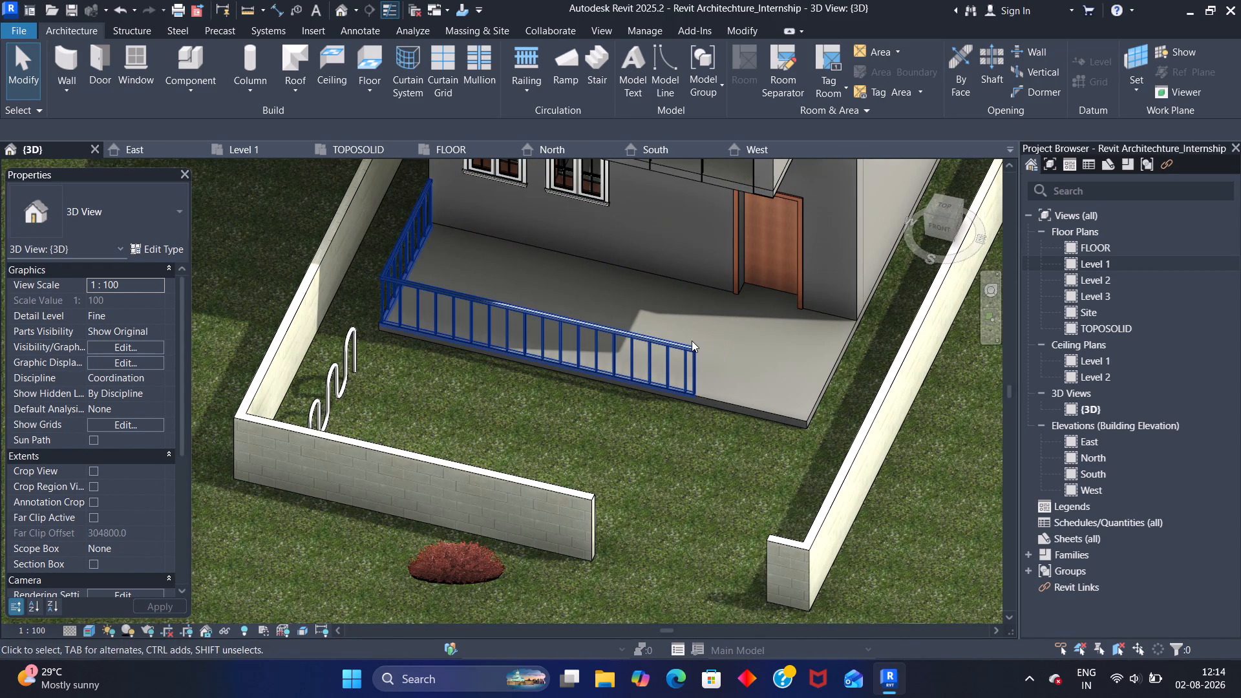
scroll(683, 330, "up", 2)
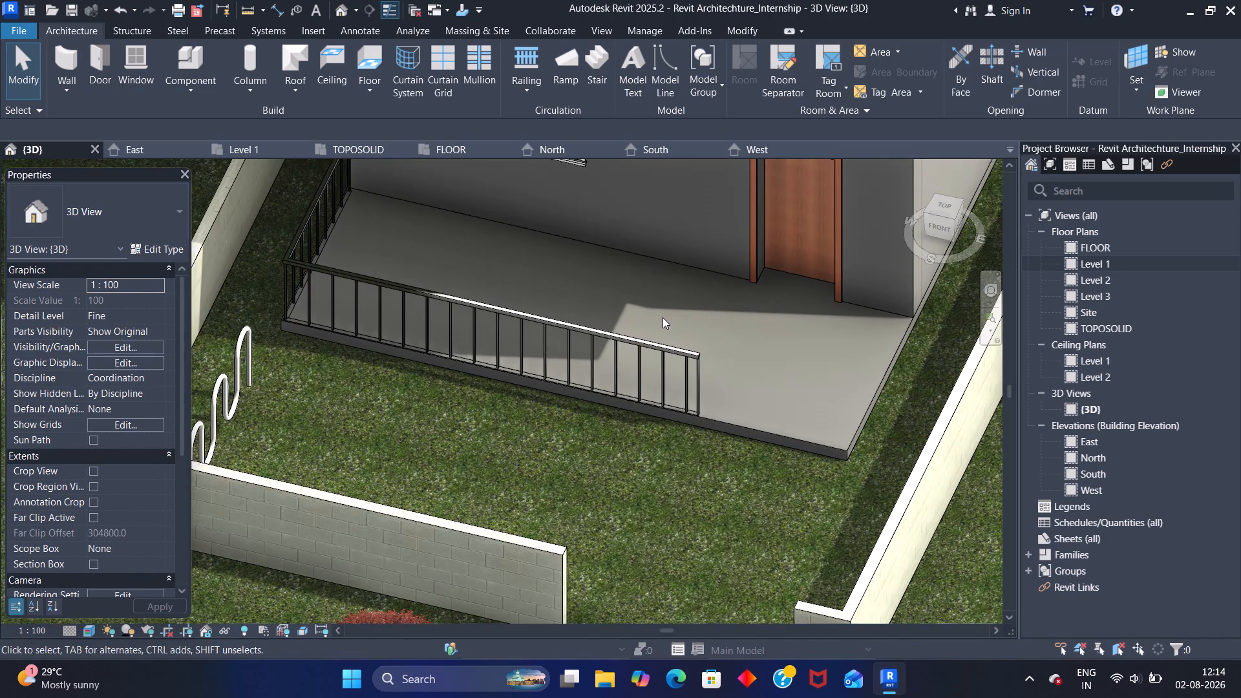
scroll(663, 312, "up", 3)
scroll(654, 312, "down", 2)
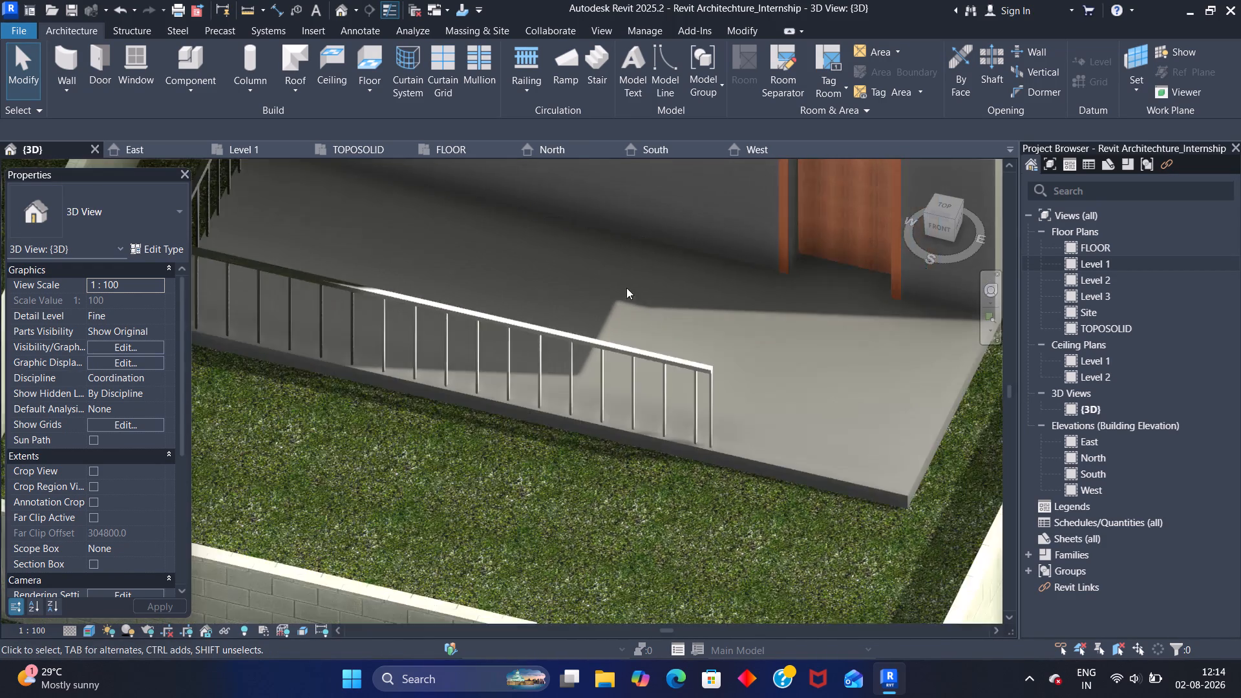
scroll(626, 288, "down", 2)
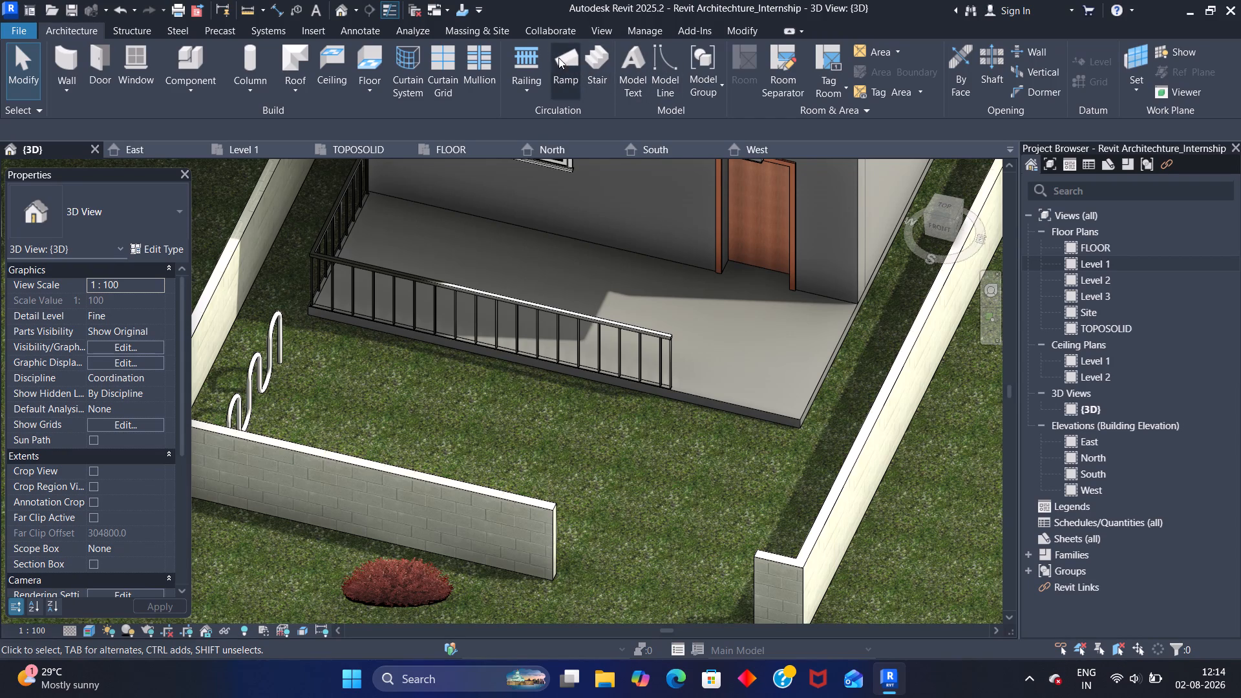
Start a Glass Panel - Bottom Fill railing path on Level 1, picking the porch floor's front and door-side edges at a 40 mm offset.
left_click(525, 60)
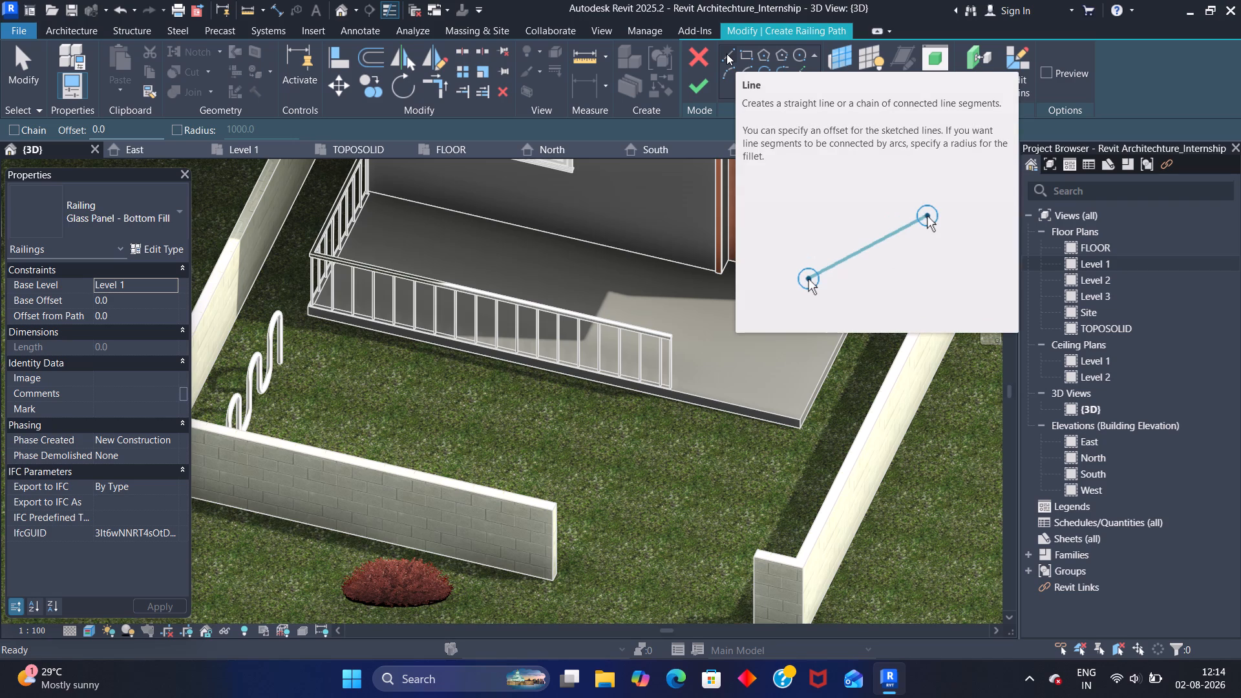
left_click(258, 148)
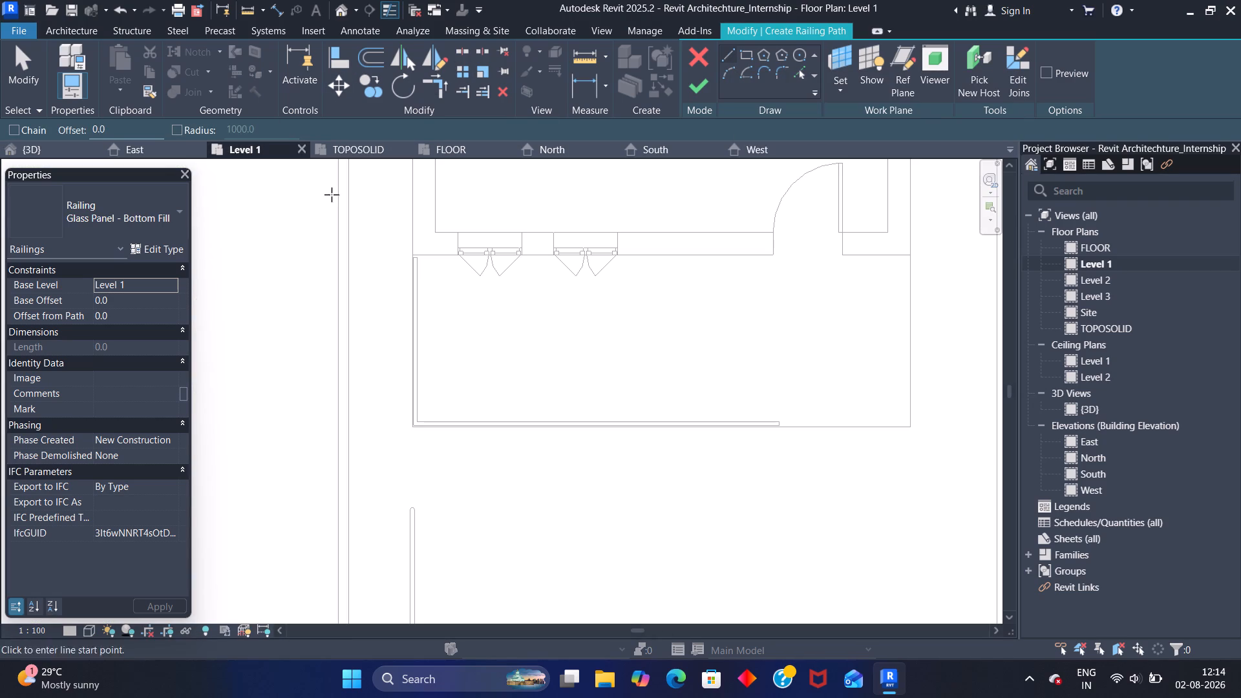
left_click_drag(120, 119, 85, 123)
left_click(112, 129)
left_click_drag(112, 129, 75, 136)
type("40")
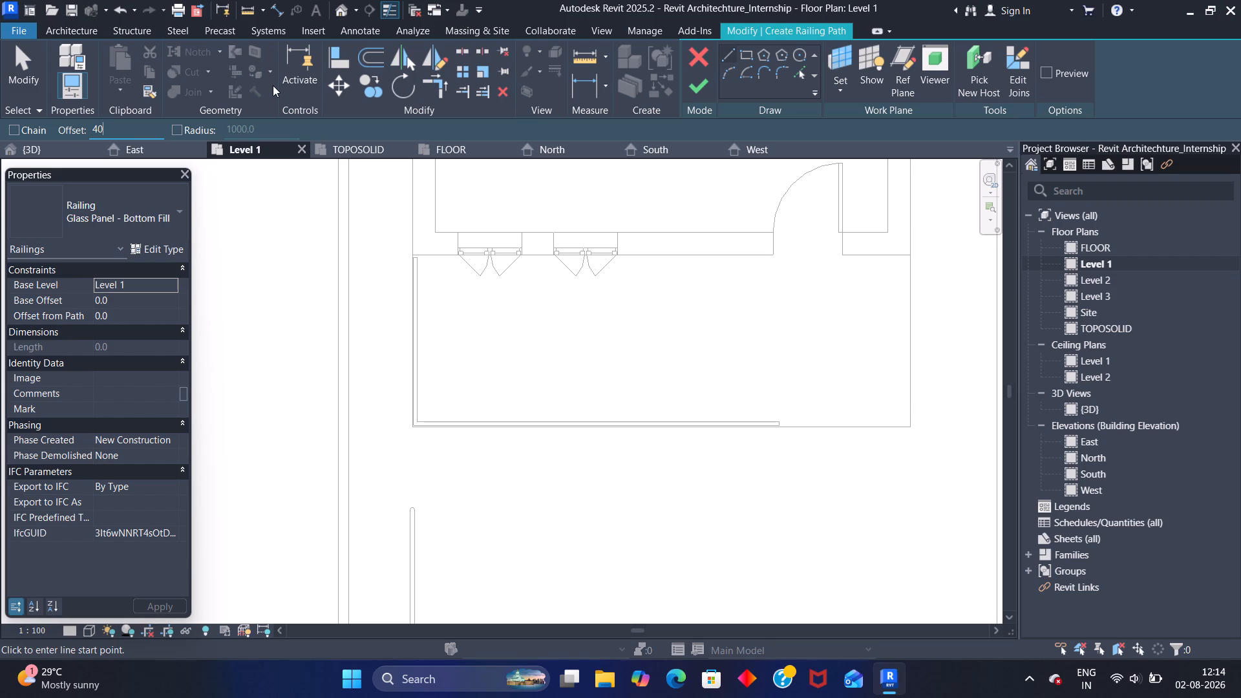
type("MM")
key("Return")
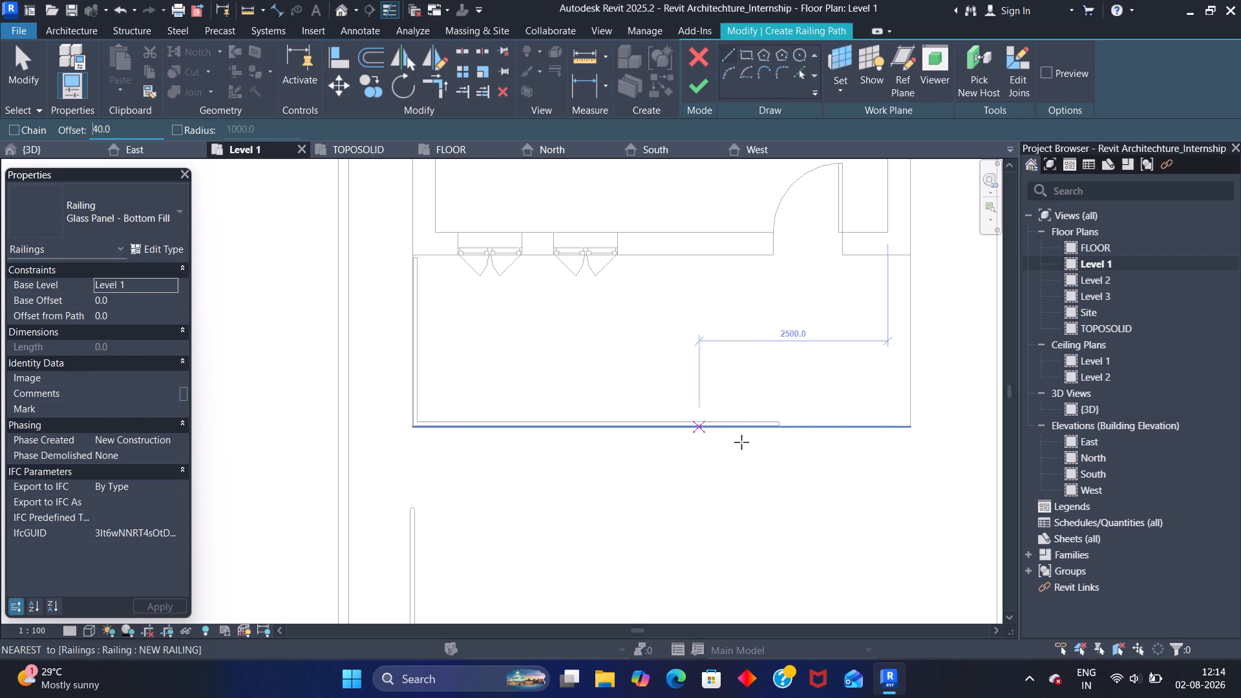
left_click(801, 419)
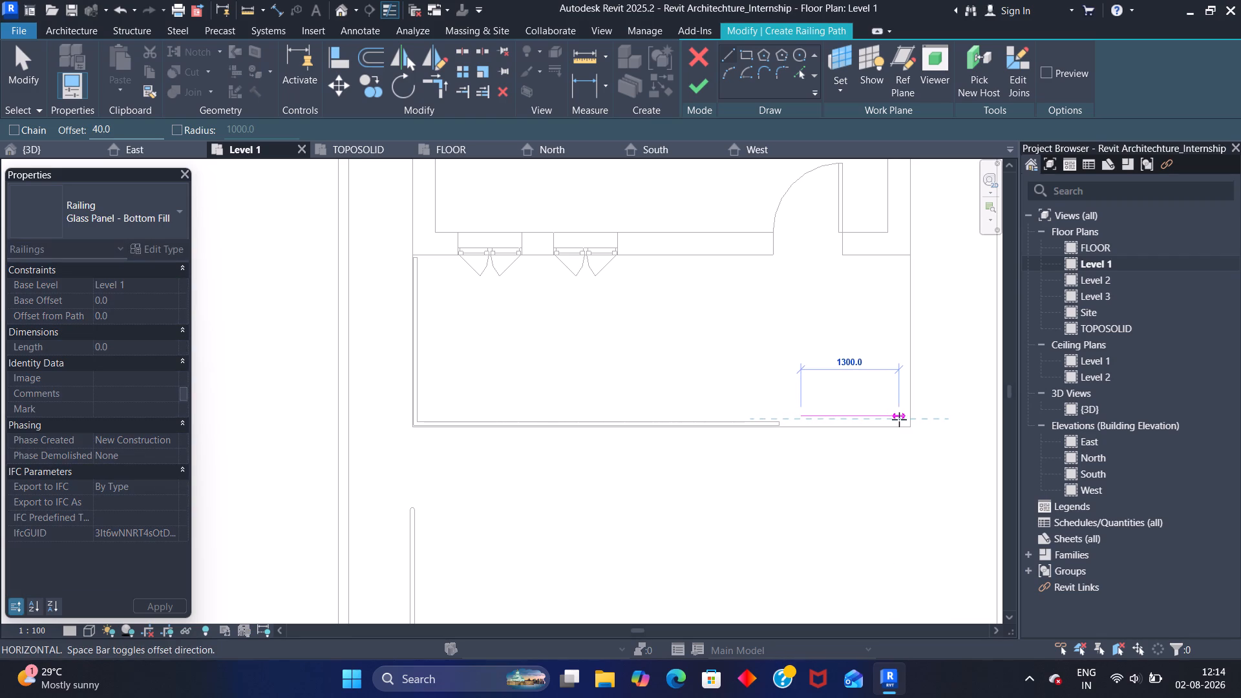
key("Escape")
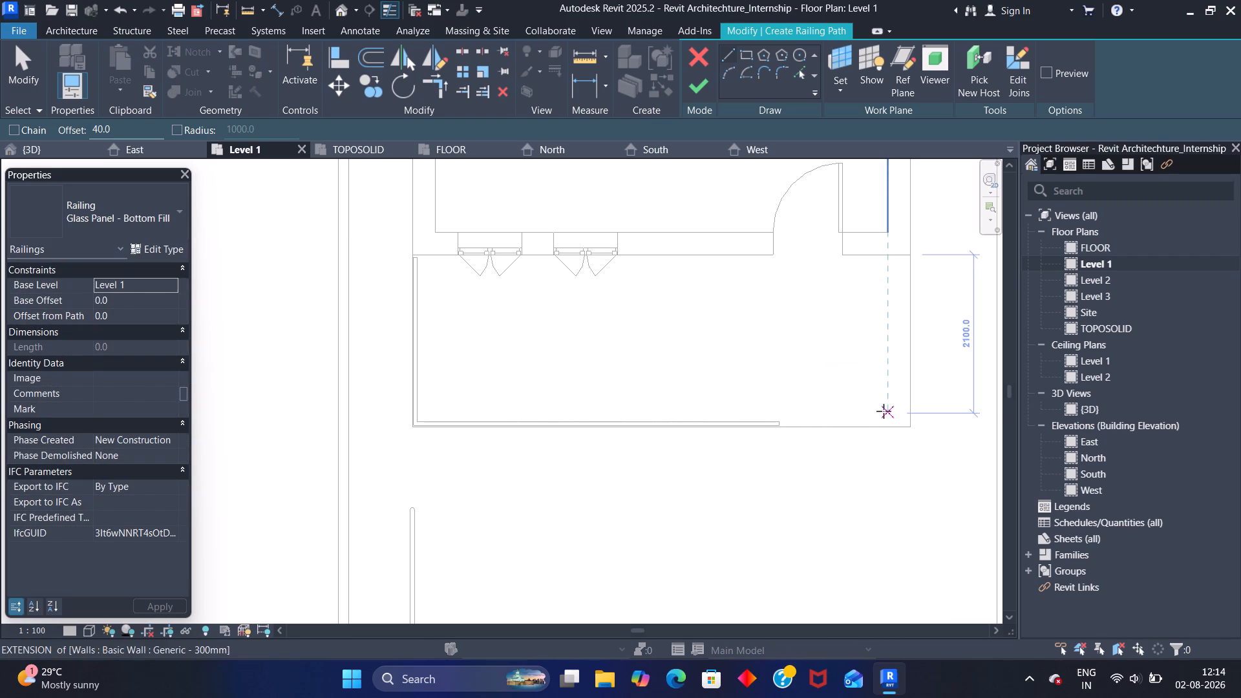
left_click(798, 74)
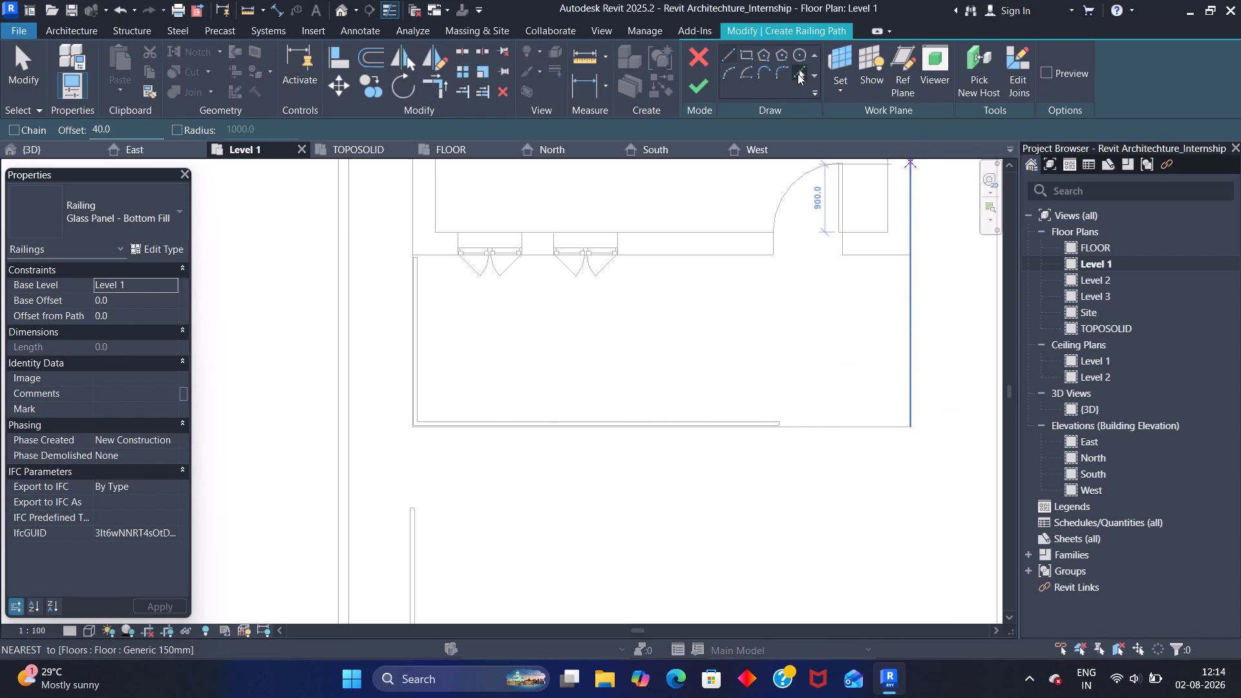
left_click(834, 424)
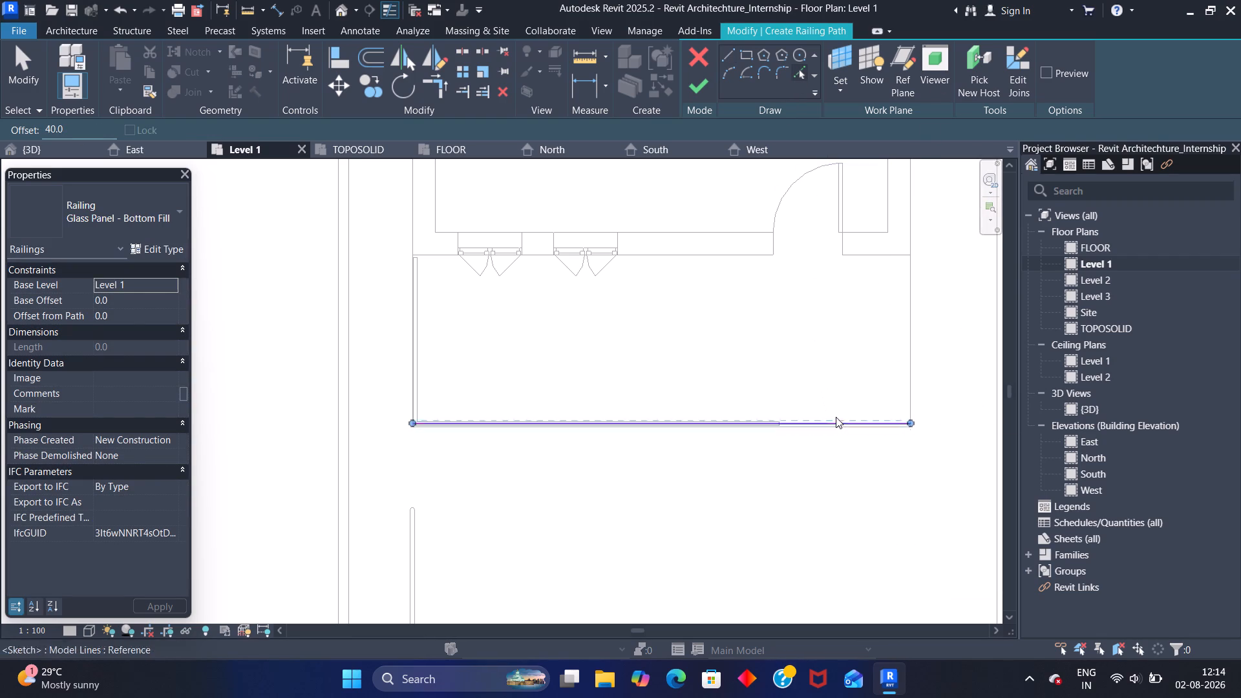
left_click(906, 377)
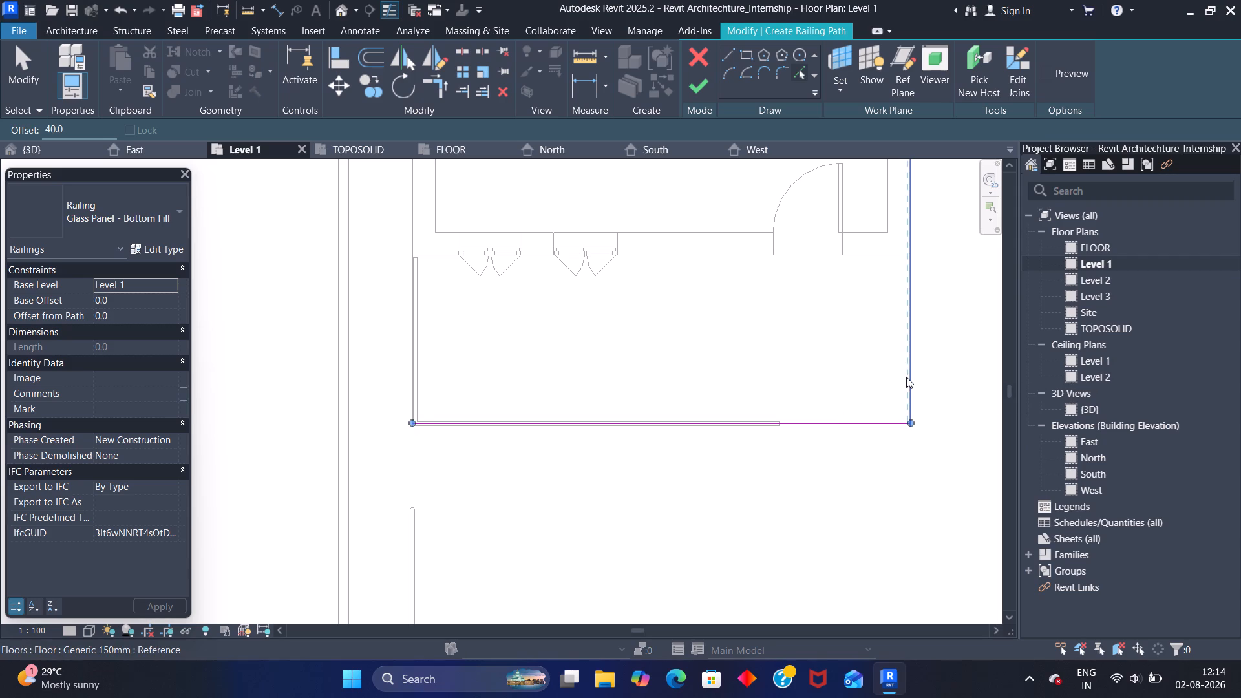
key("Escape")
key("Escape")
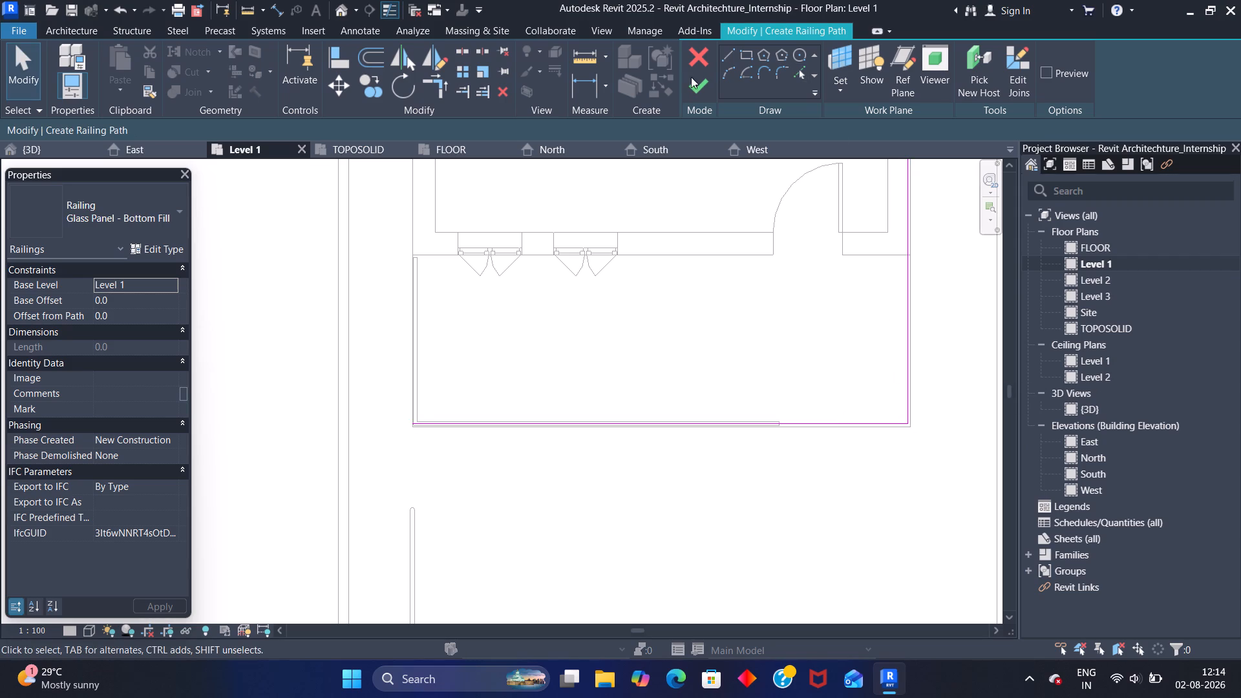
Split the side path line near the house's front wall and the front path line about 800 mm from the porch corner.
left_click(469, 48)
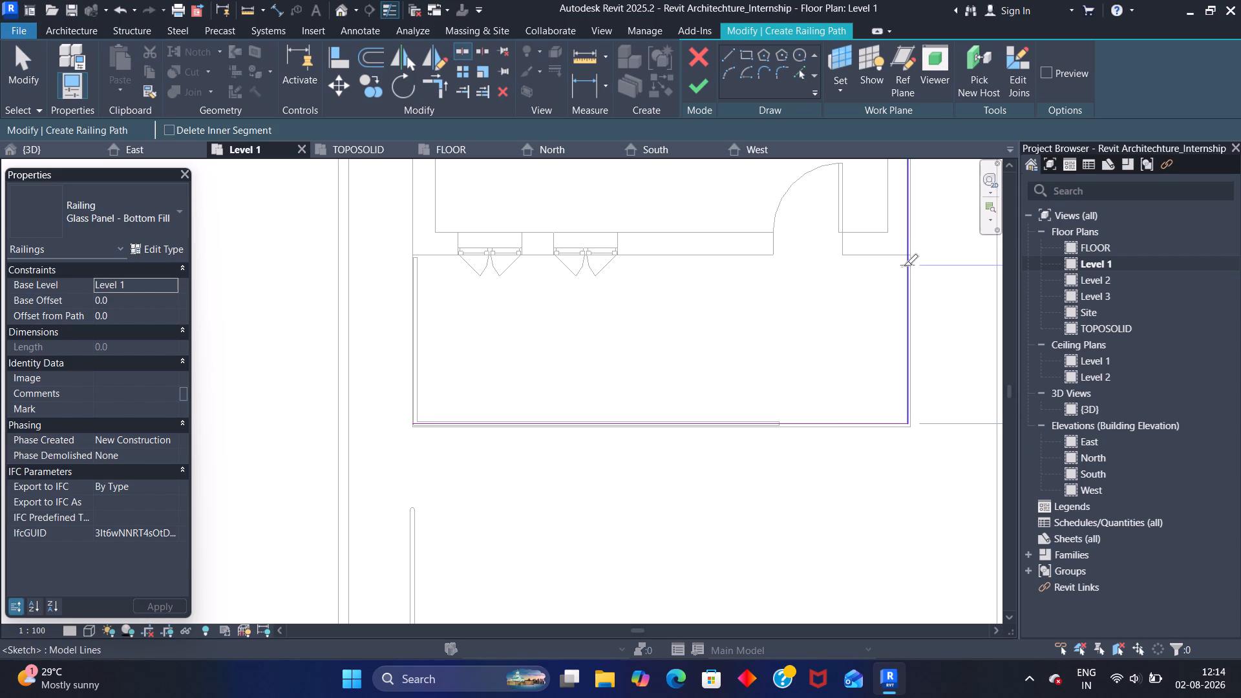
left_click(908, 256)
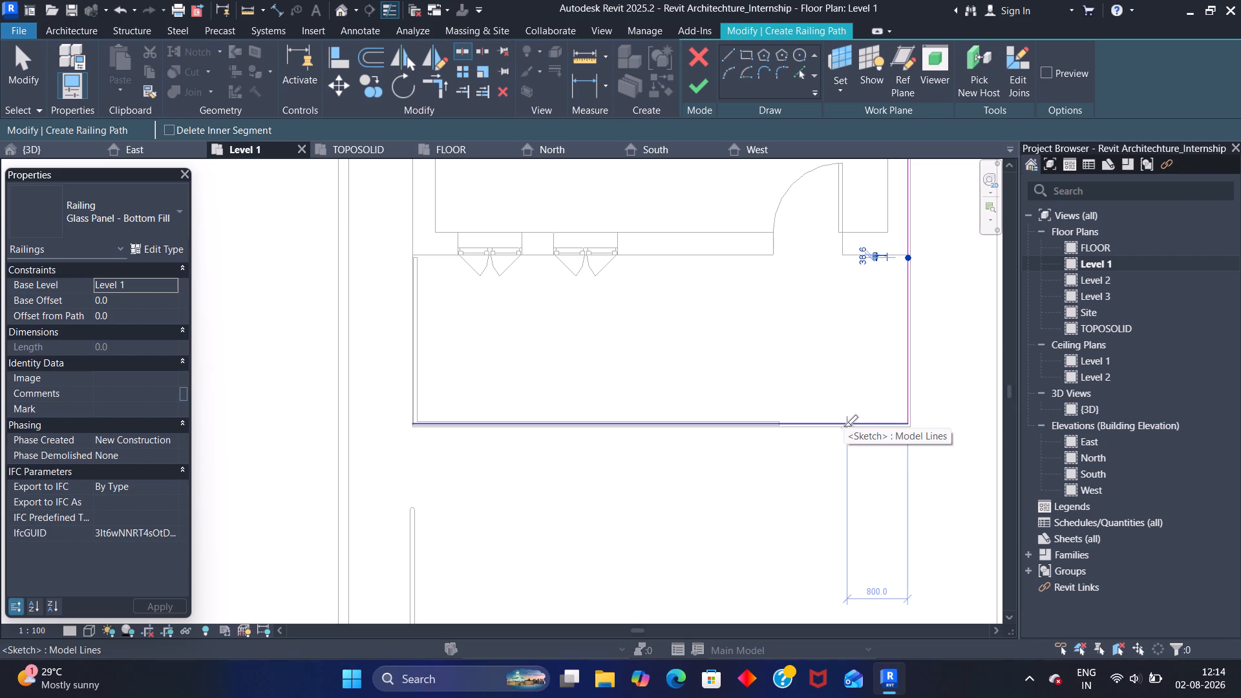
left_click(843, 427)
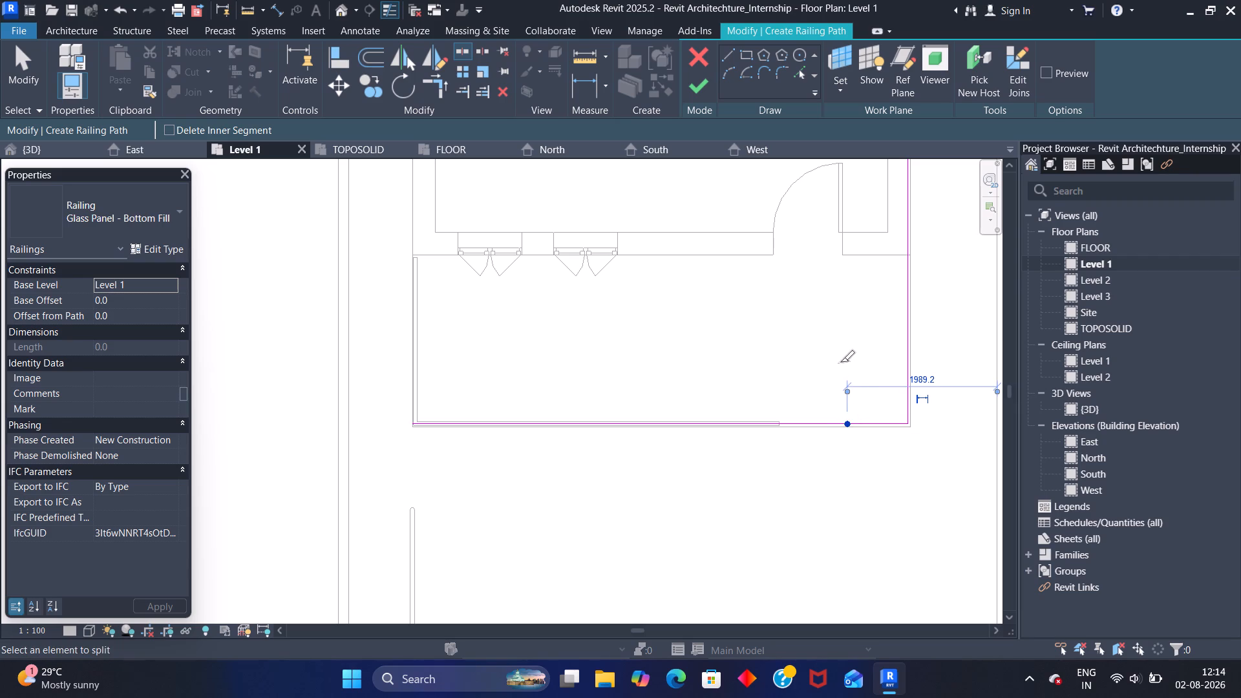
key("Escape")
key("Escape")
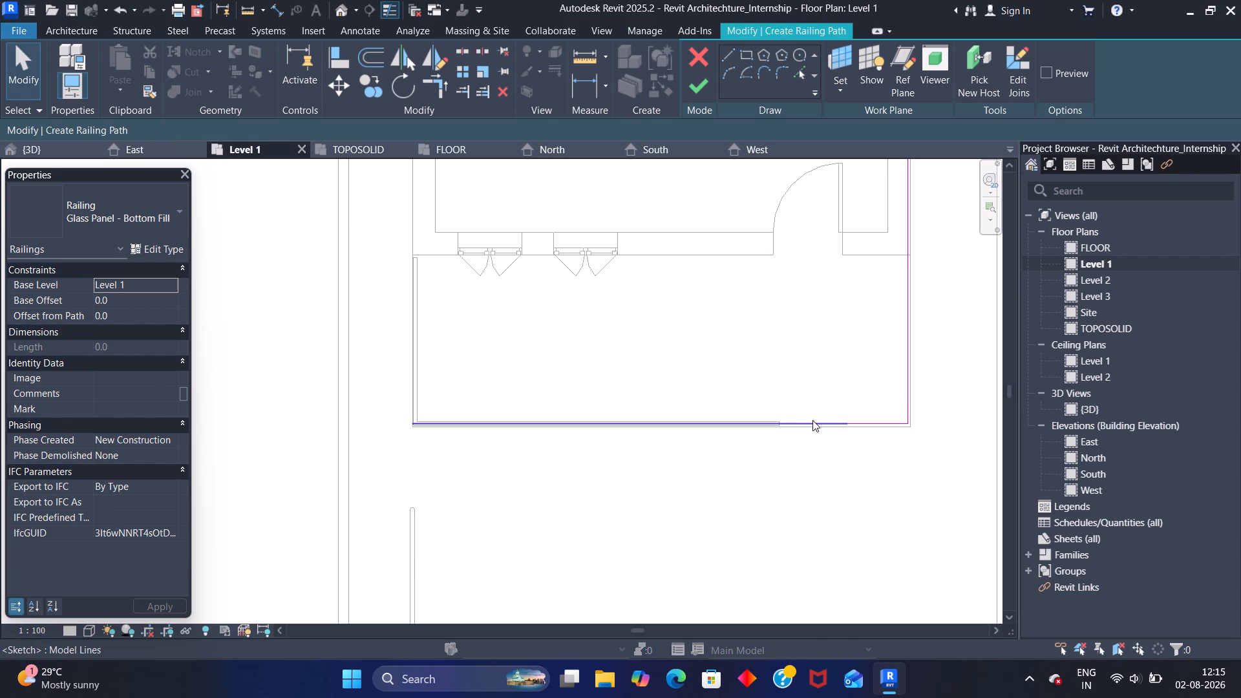
Split the front path line at the existing railing's end and delete the segment across the porch entrance opening.
left_click(462, 54)
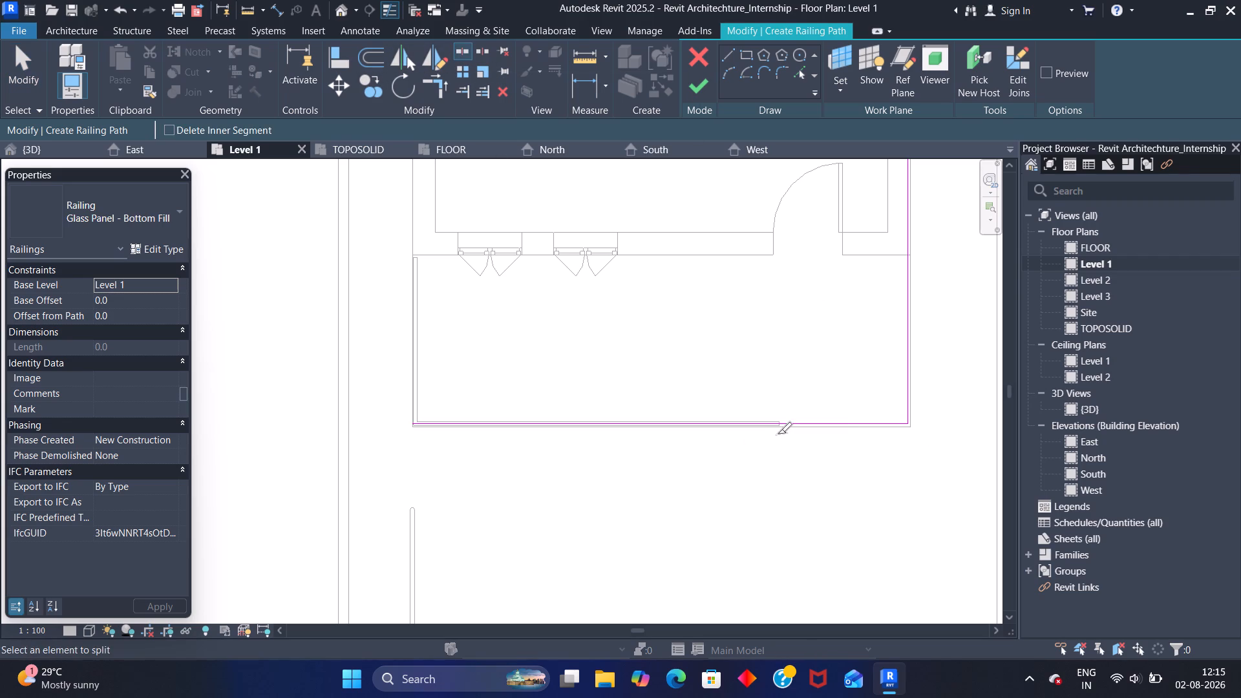
left_click(781, 426)
key("Escape")
key("Escape")
left_click(794, 422)
key("Delete")
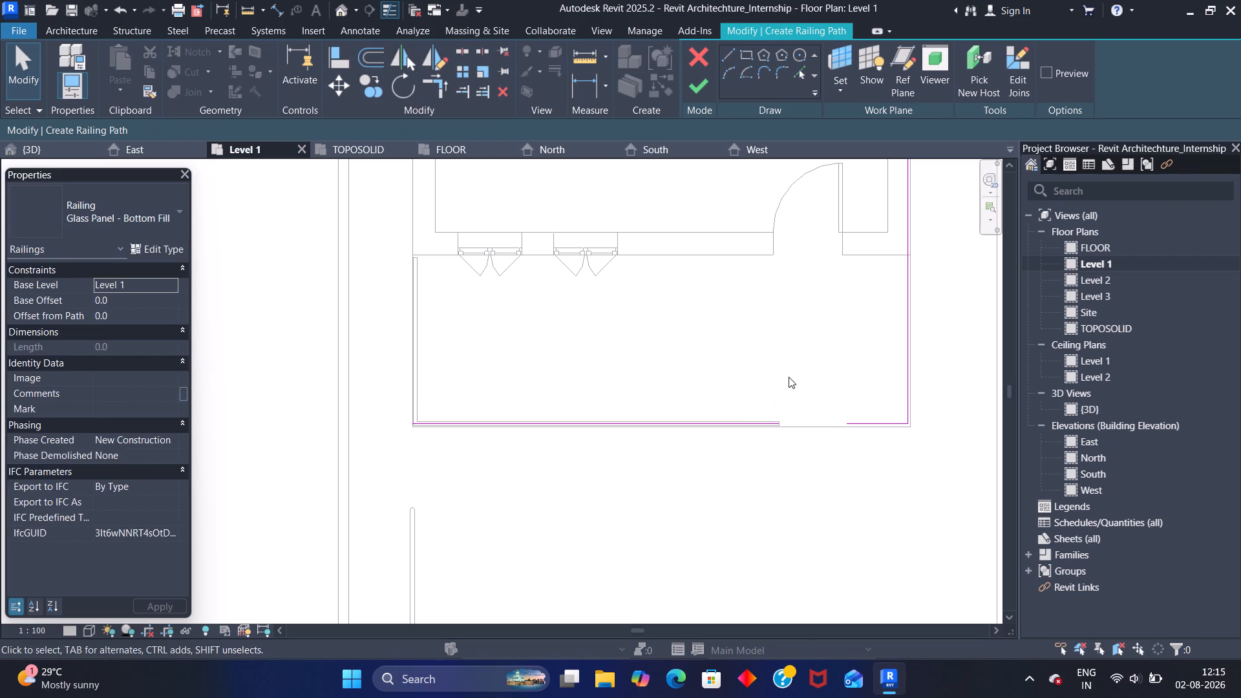
Delete the side path segment that runs along the house wall beyond the porch.
scroll(873, 336, "down", 1)
middle_click_drag(873, 336, 818, 438)
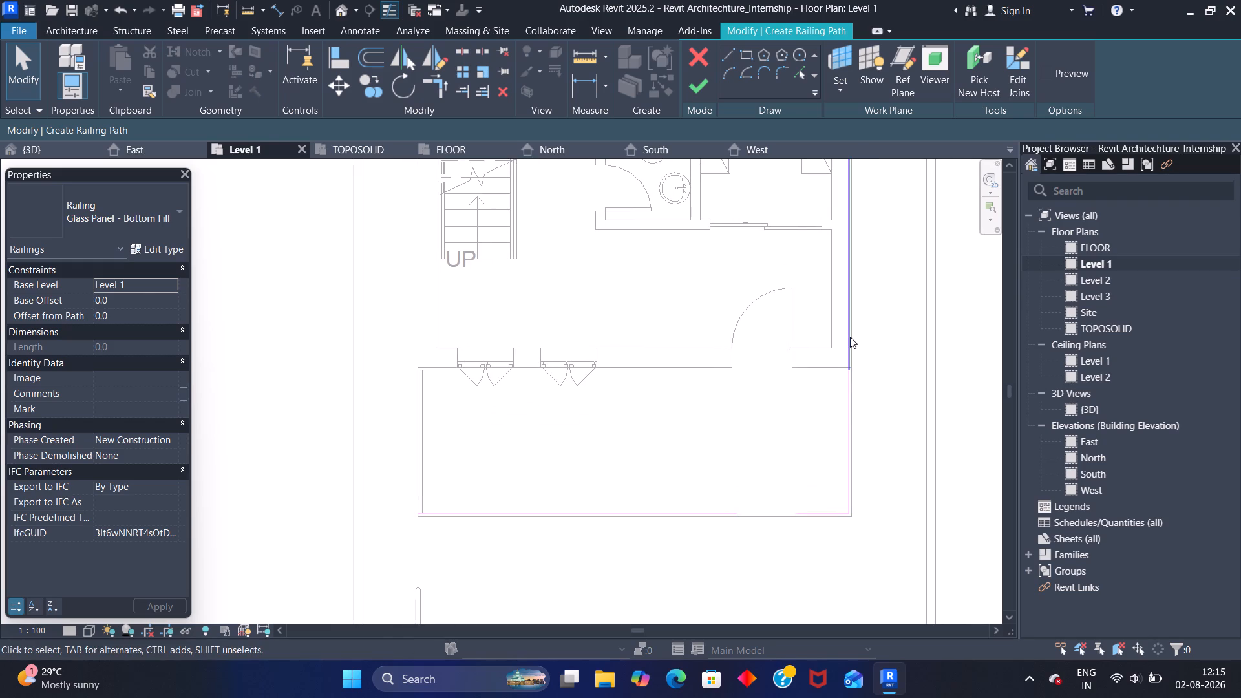
left_click(850, 337)
key("Delete")
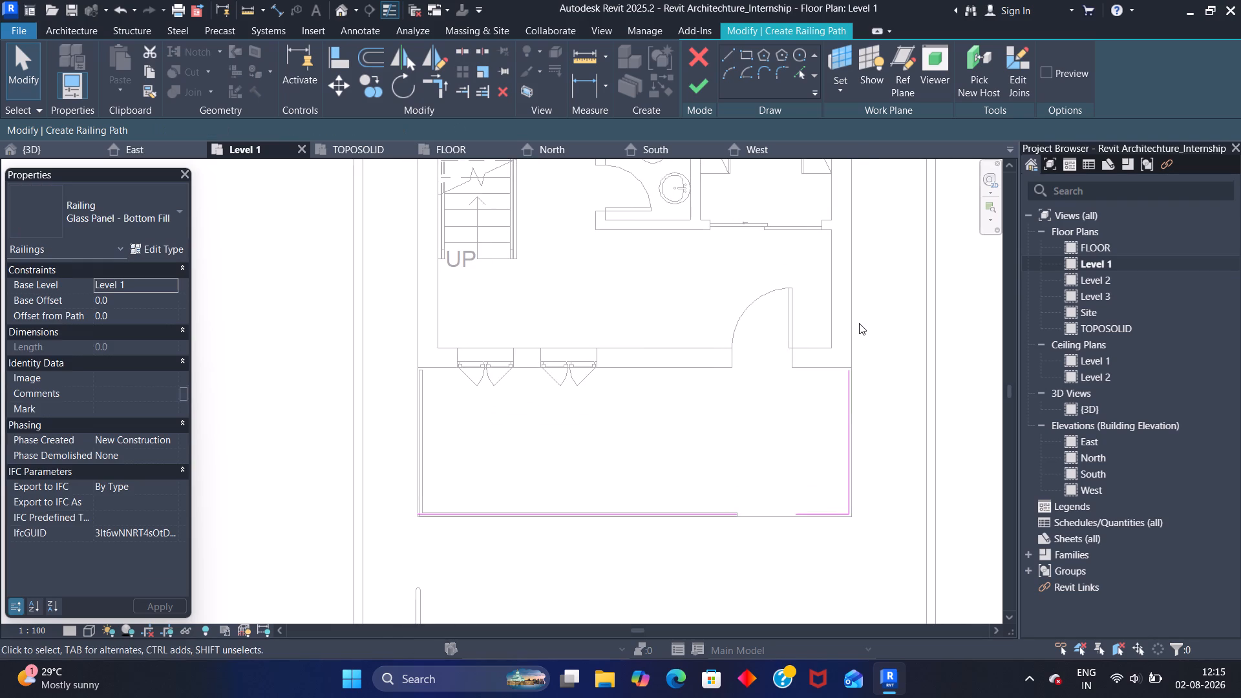
Delete the front path segment overlapping the existing railing, finish the Glass Panel - Bottom Fill railing, and show it in 3D.
left_click(701, 87)
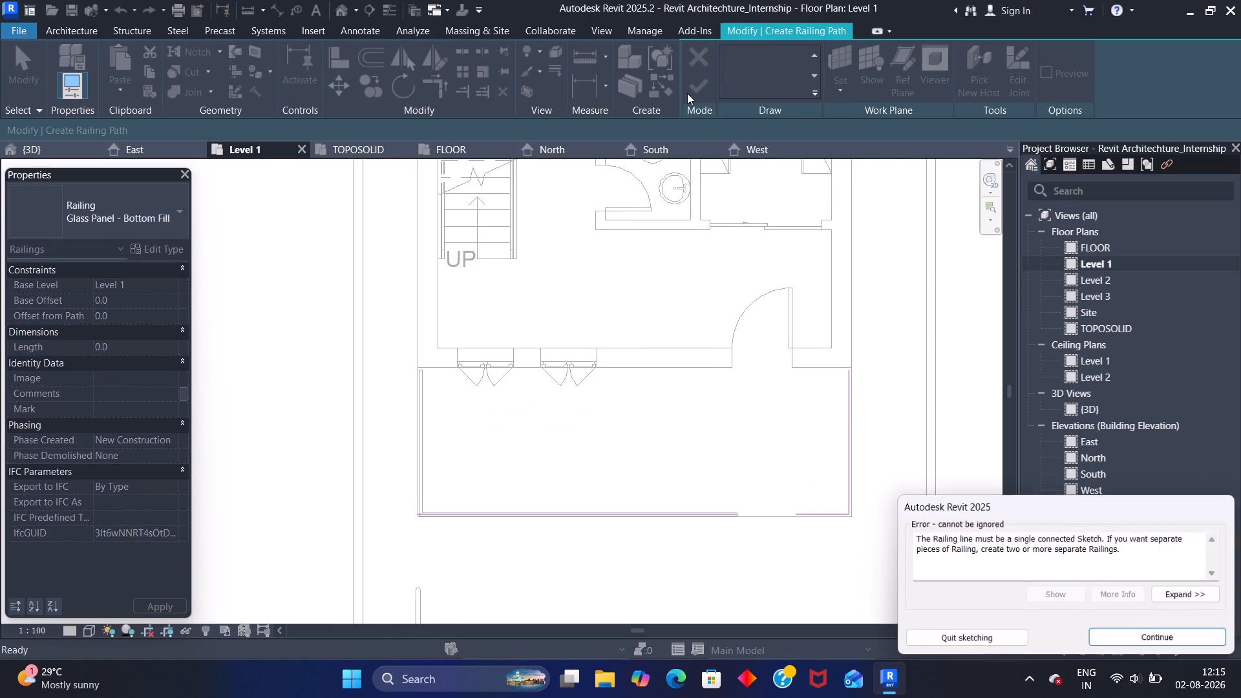
left_click(1126, 640)
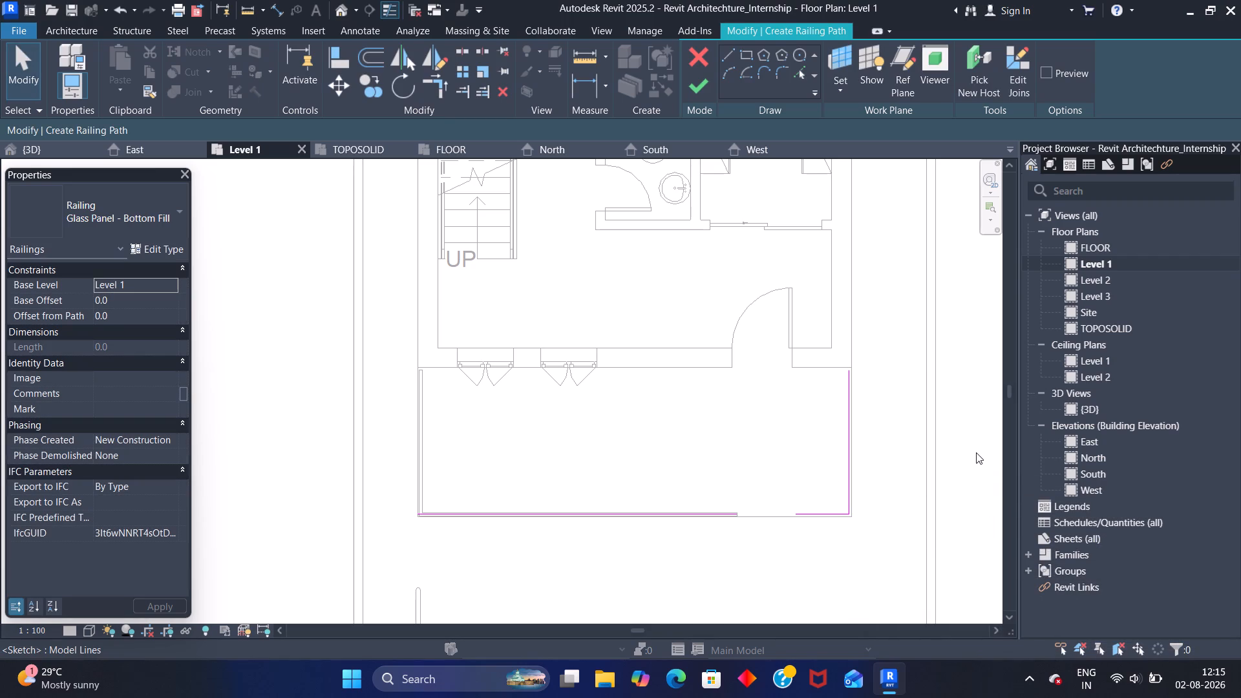
left_click(663, 514)
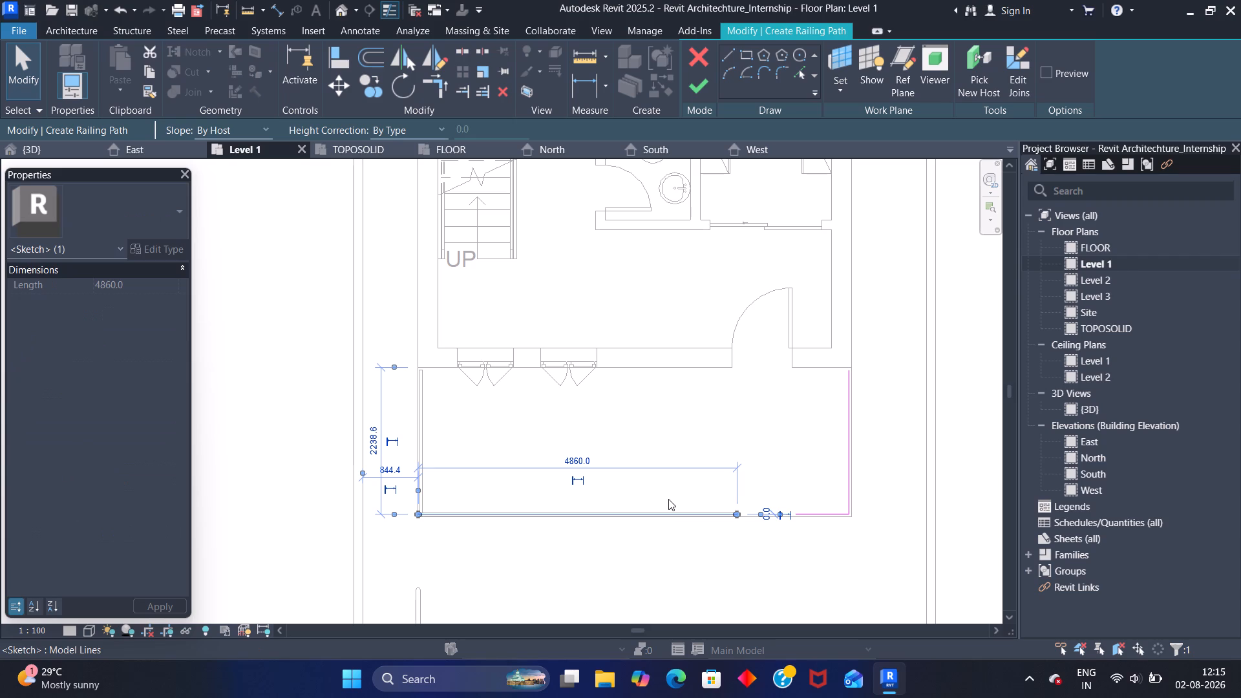
key("Delete")
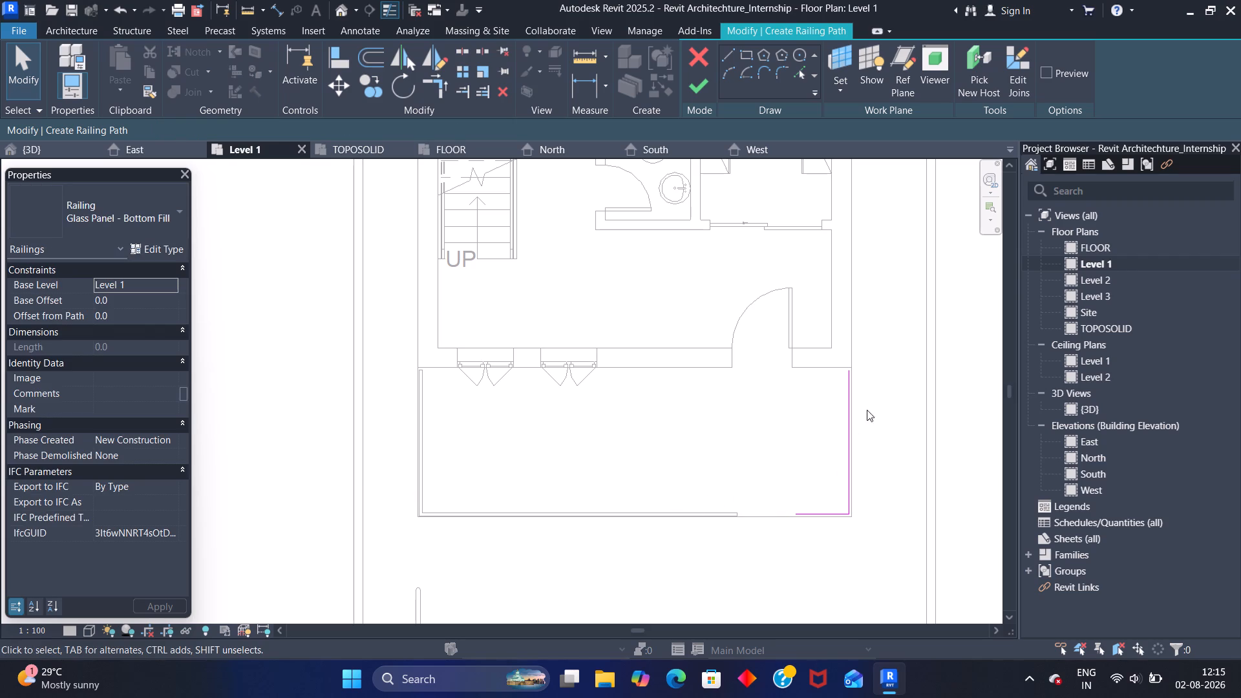
left_click(696, 94)
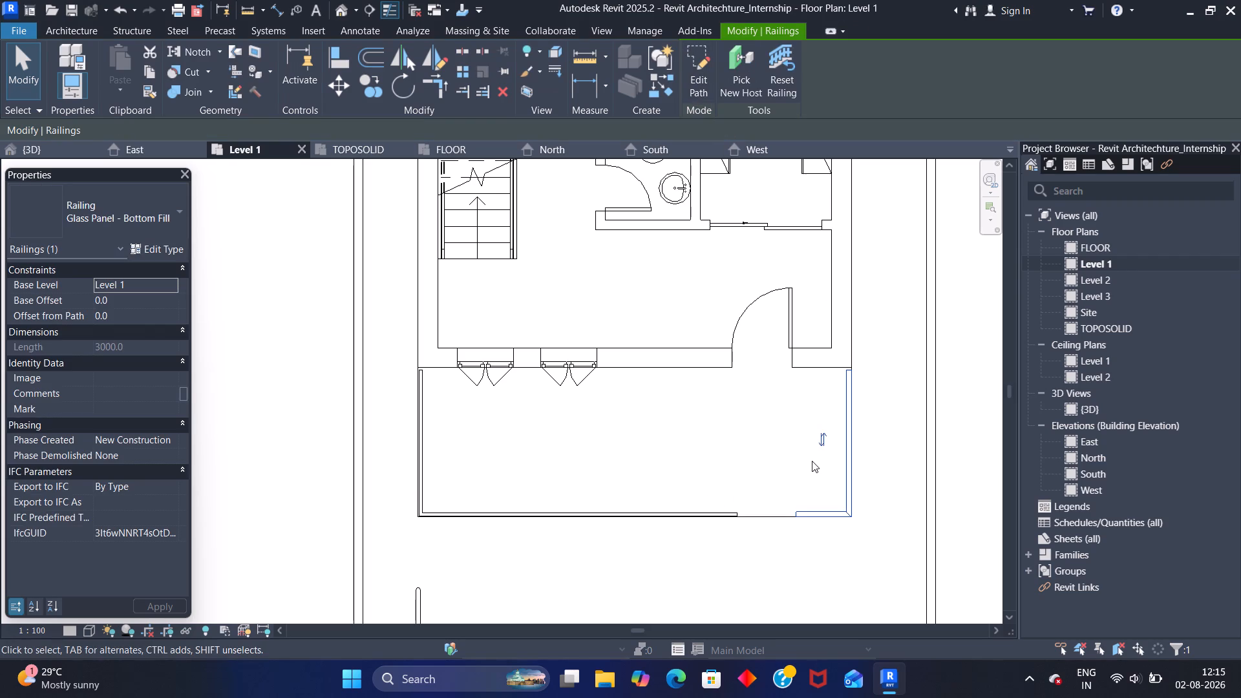
left_click(36, 155)
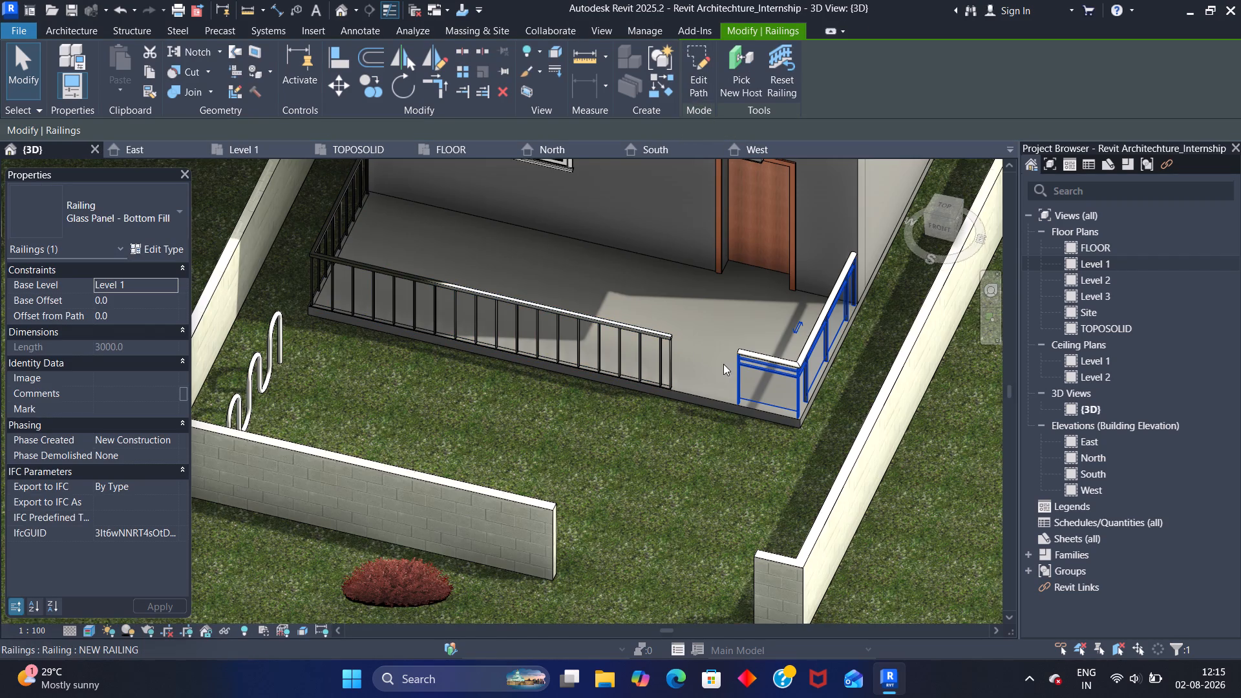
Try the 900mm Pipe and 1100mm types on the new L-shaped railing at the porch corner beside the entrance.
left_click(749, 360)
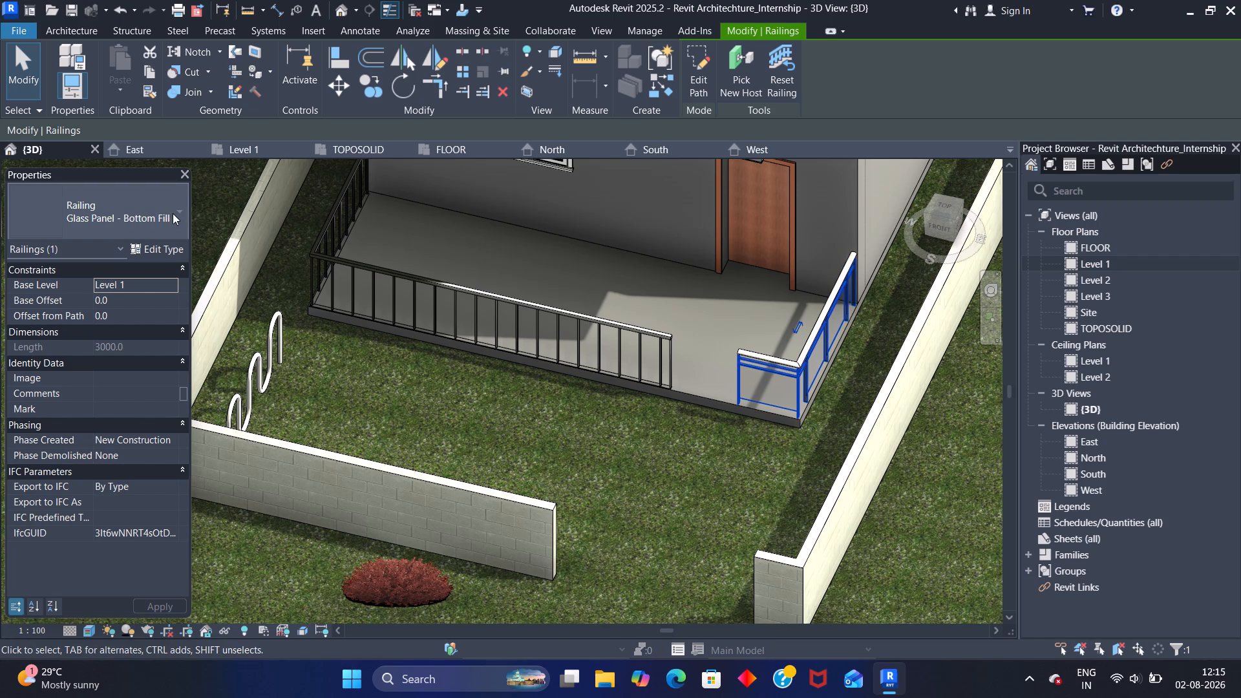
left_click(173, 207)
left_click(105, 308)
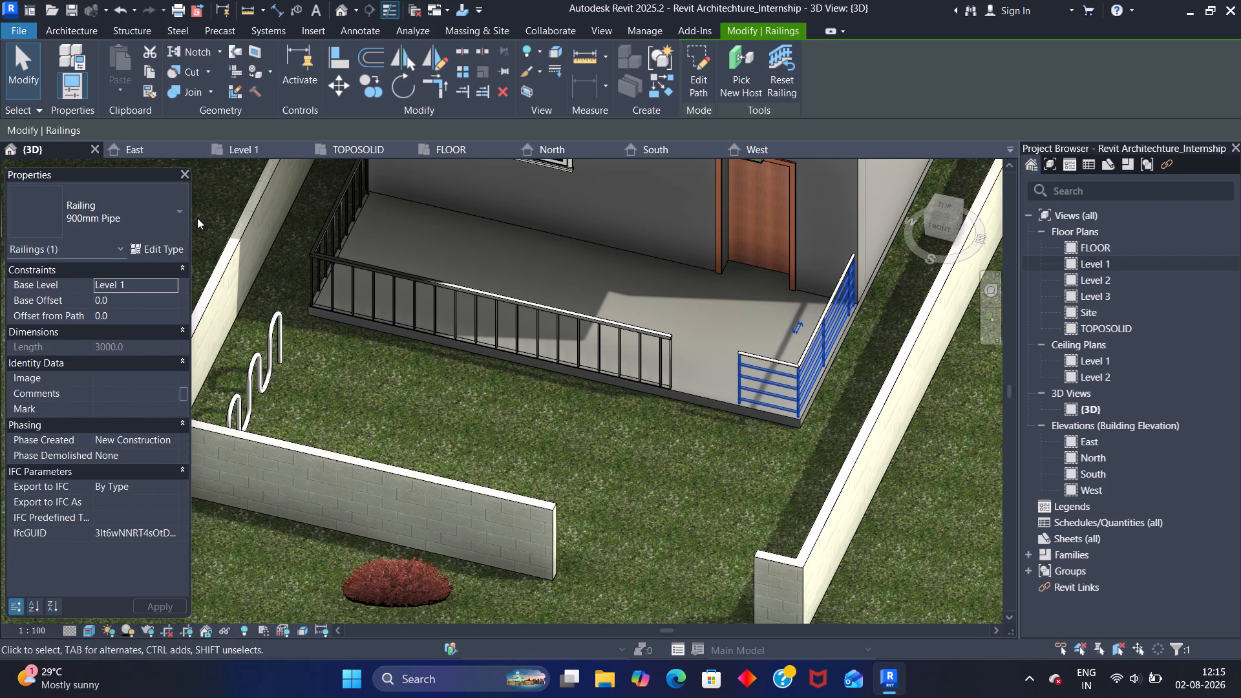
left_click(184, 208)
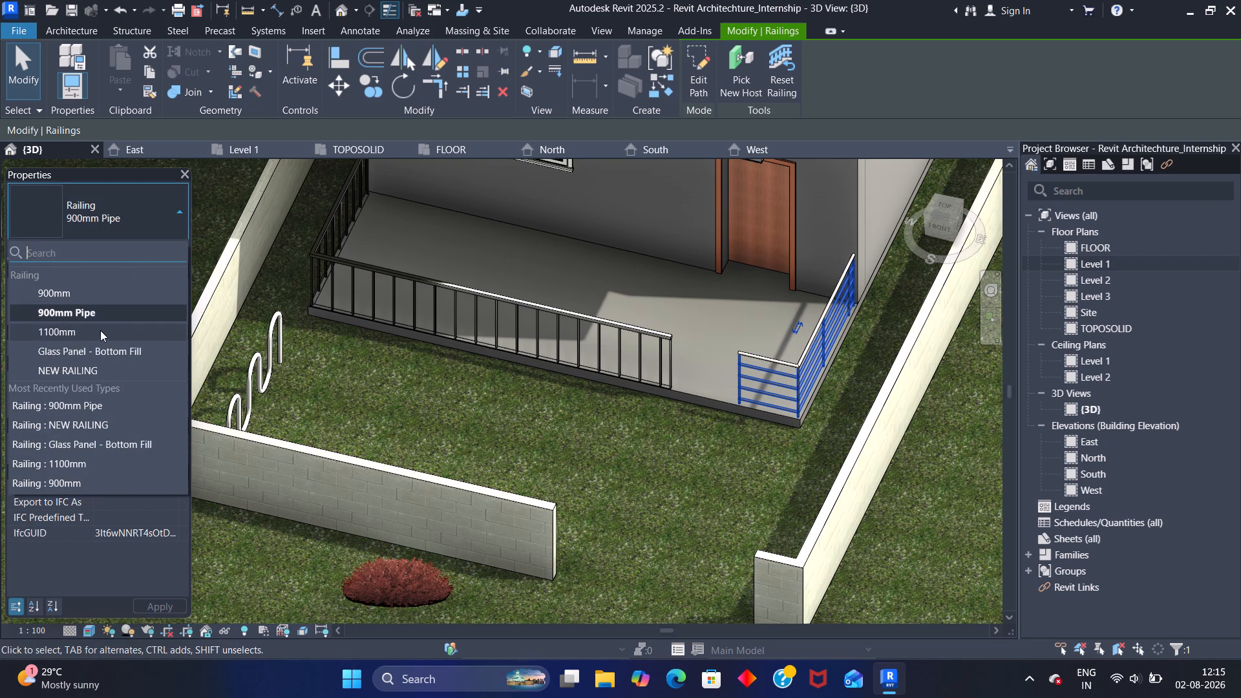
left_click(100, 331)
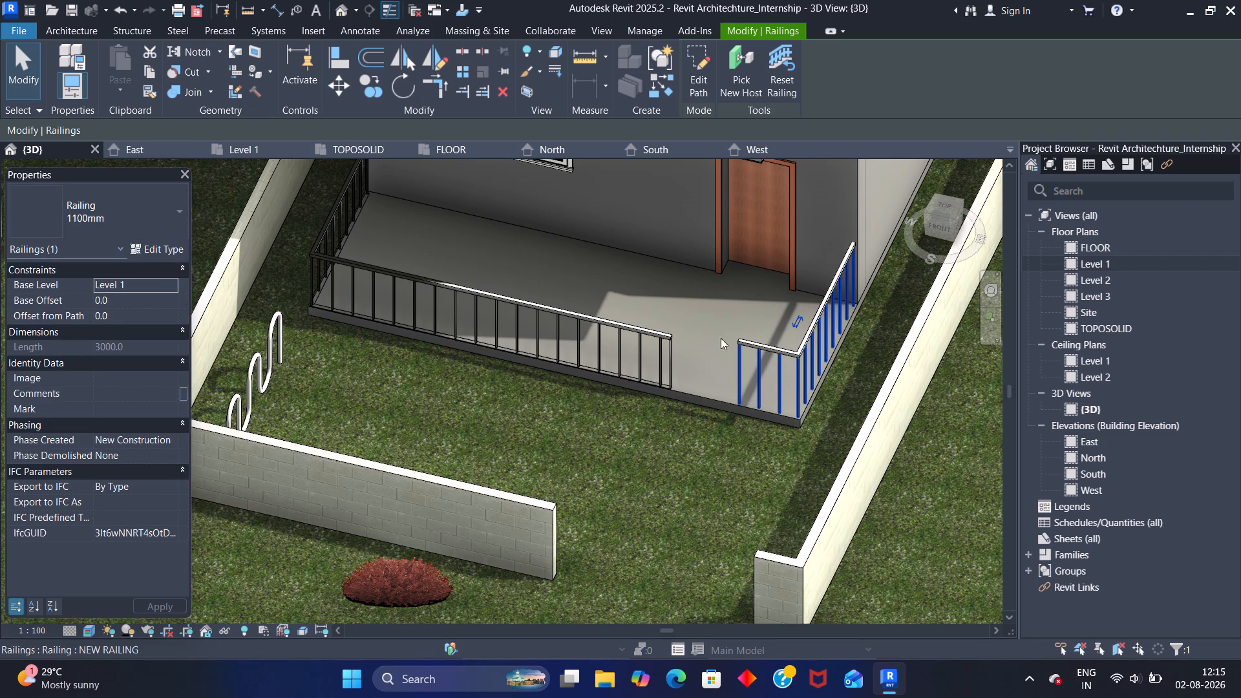
Change the L-shaped porch corner railing to the NEW RAILING type so it matches the long front railing.
left_click(180, 208)
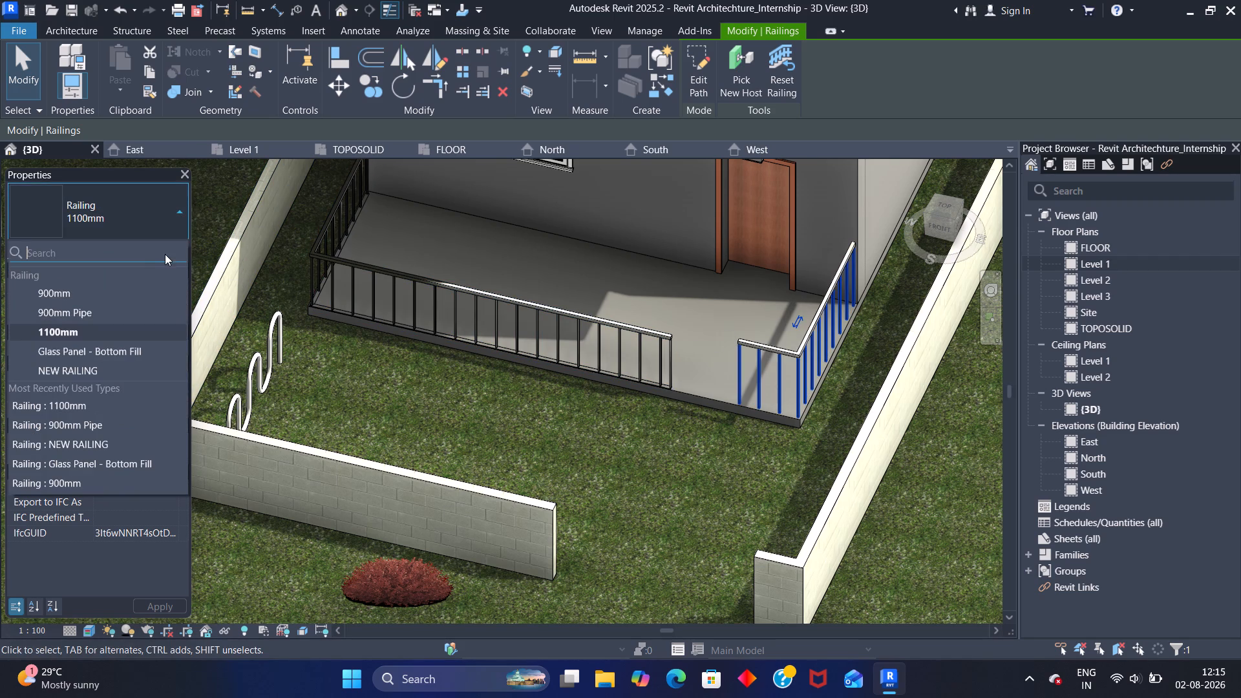
left_click(134, 365)
left_click(613, 400)
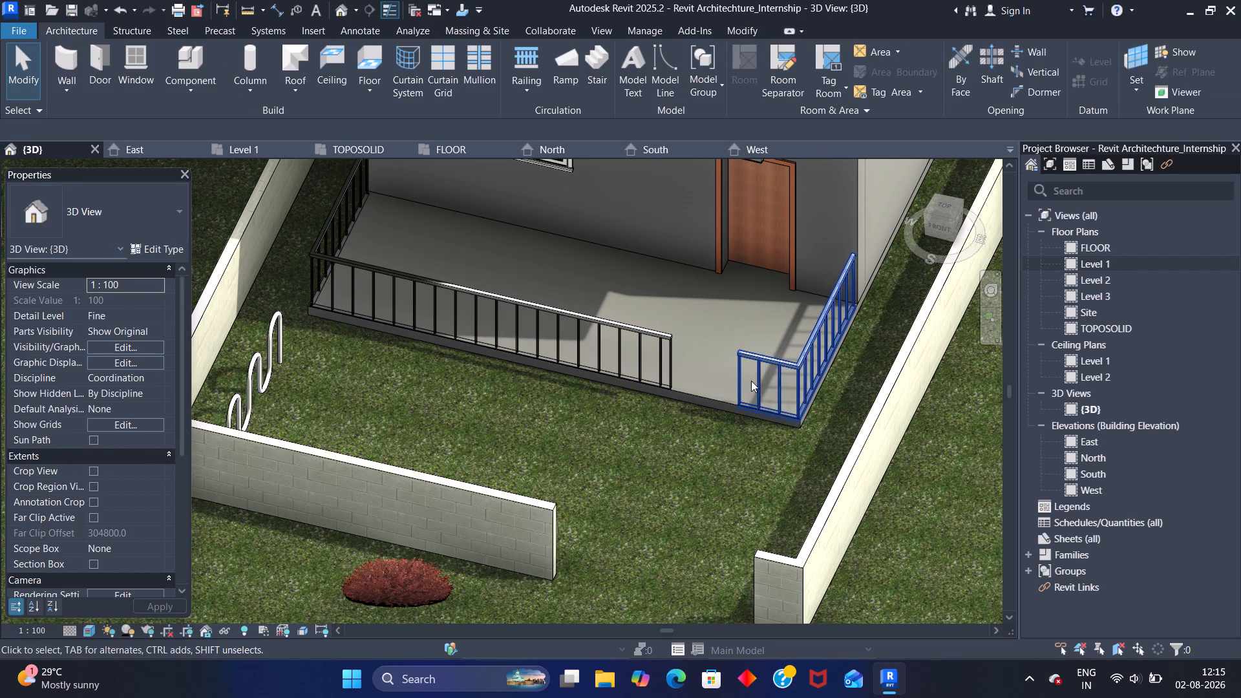
left_click(763, 360)
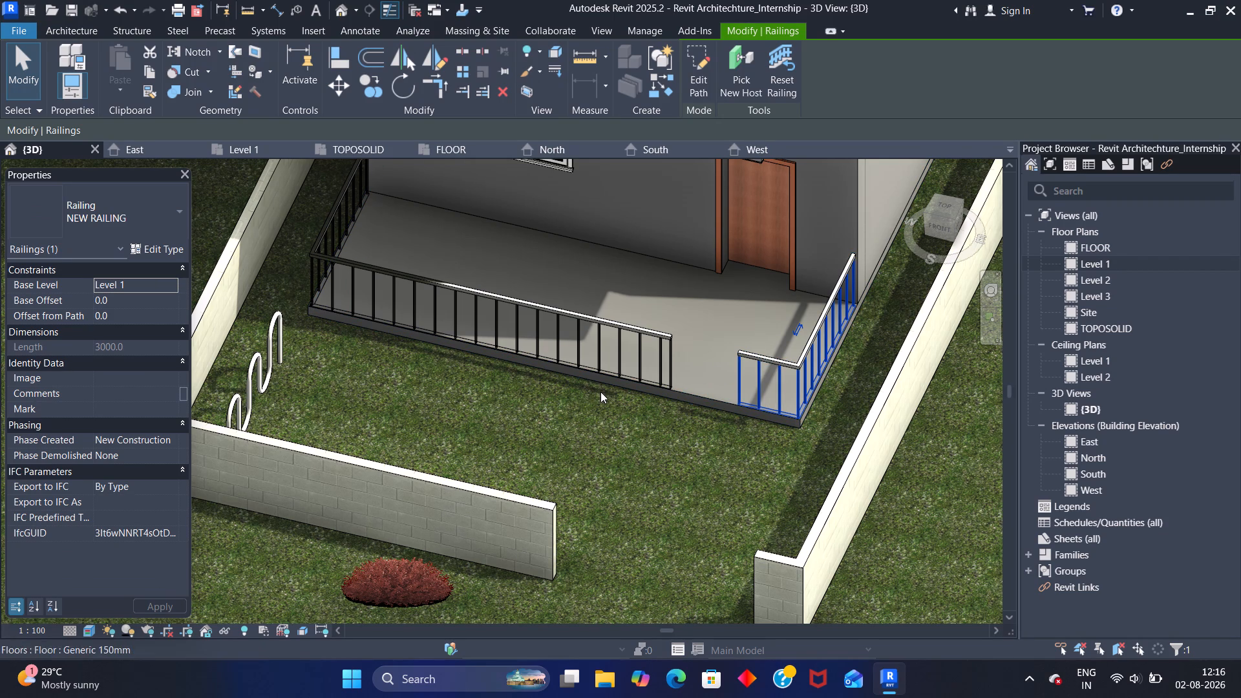
key("Escape")
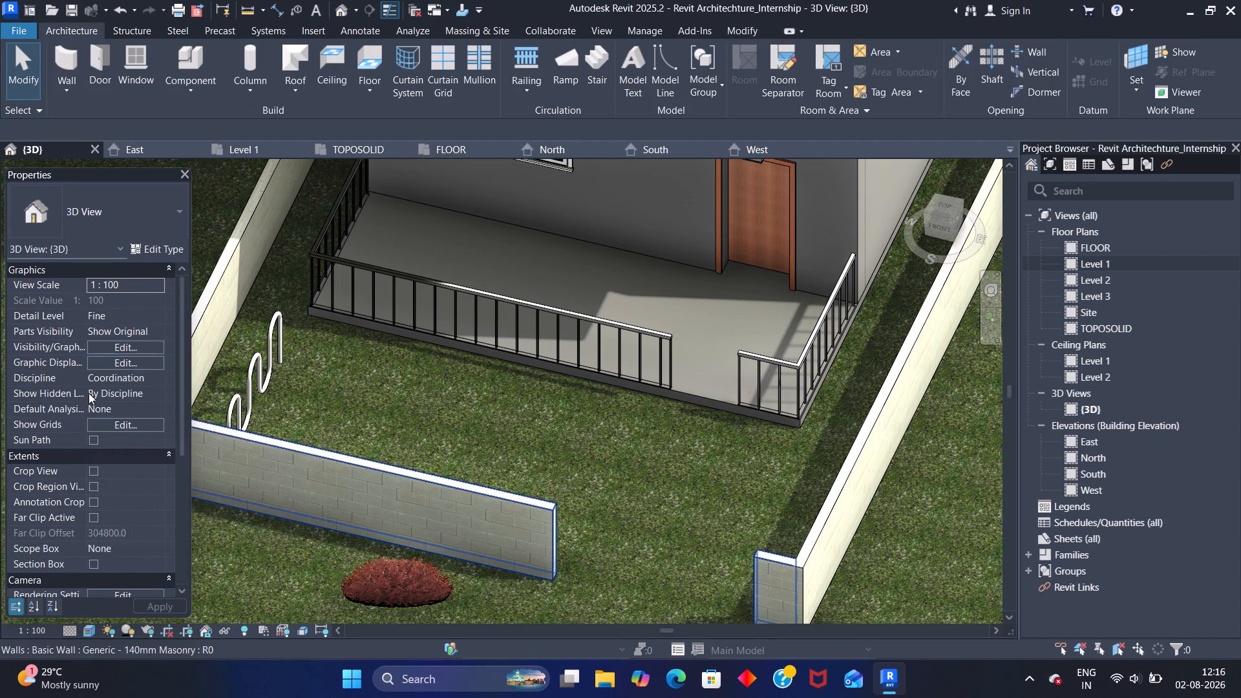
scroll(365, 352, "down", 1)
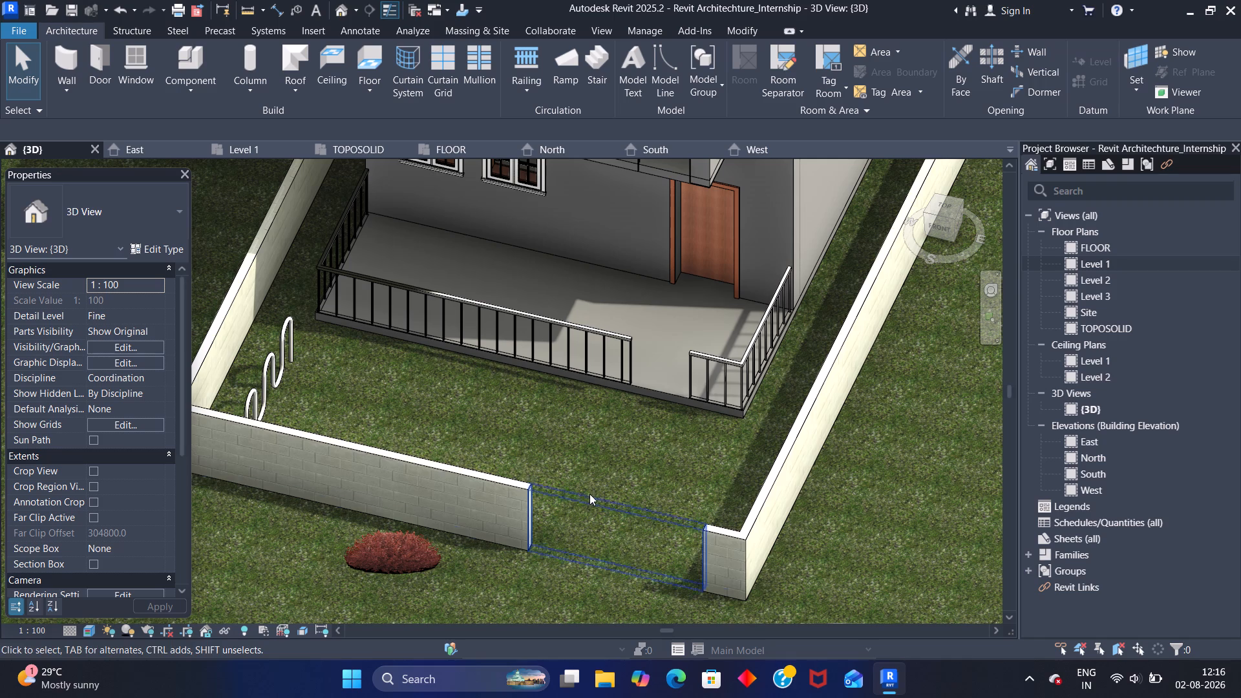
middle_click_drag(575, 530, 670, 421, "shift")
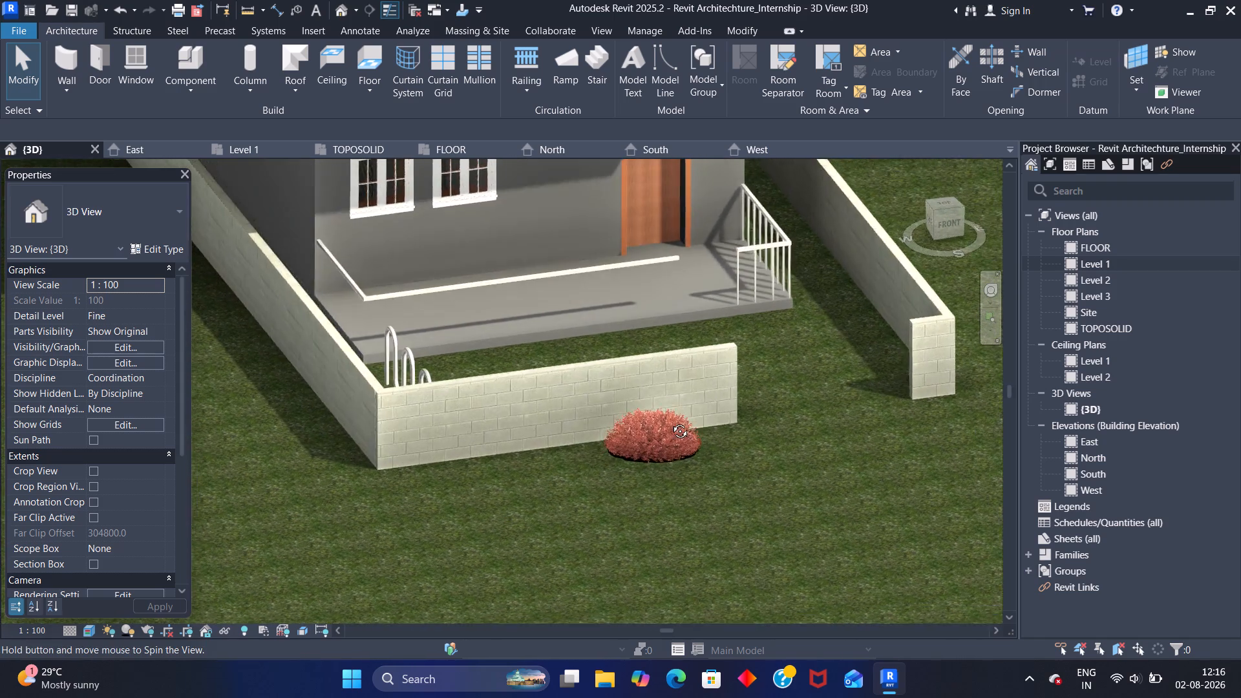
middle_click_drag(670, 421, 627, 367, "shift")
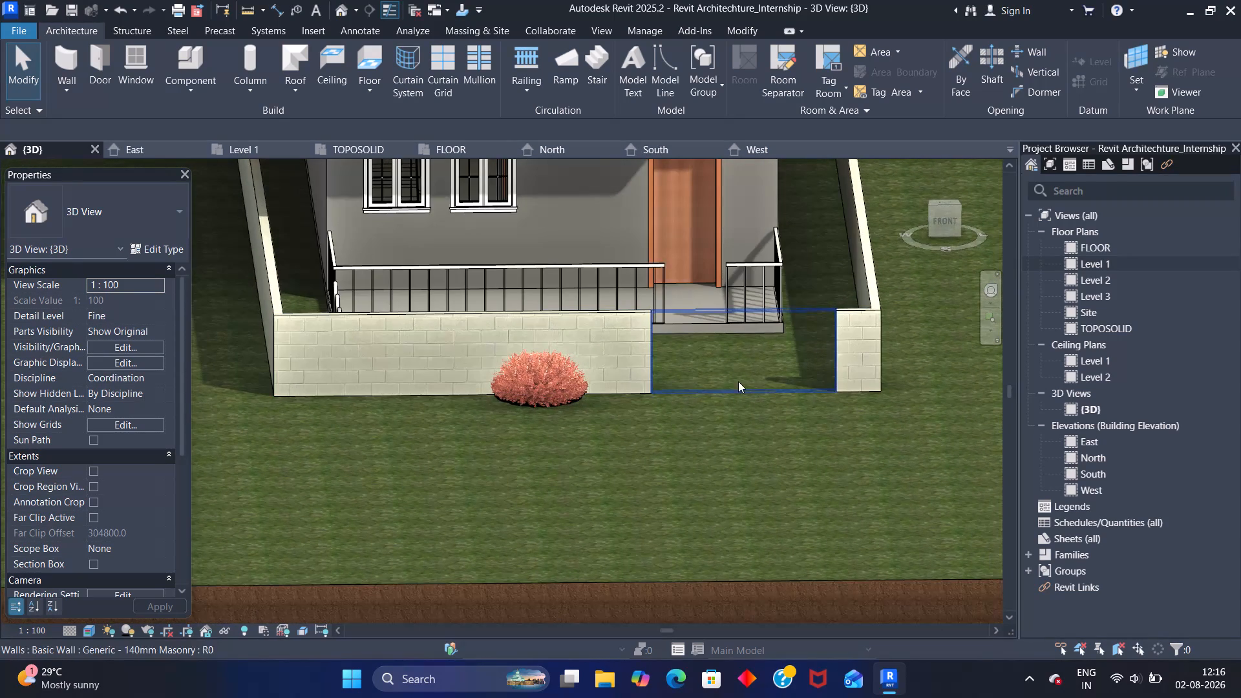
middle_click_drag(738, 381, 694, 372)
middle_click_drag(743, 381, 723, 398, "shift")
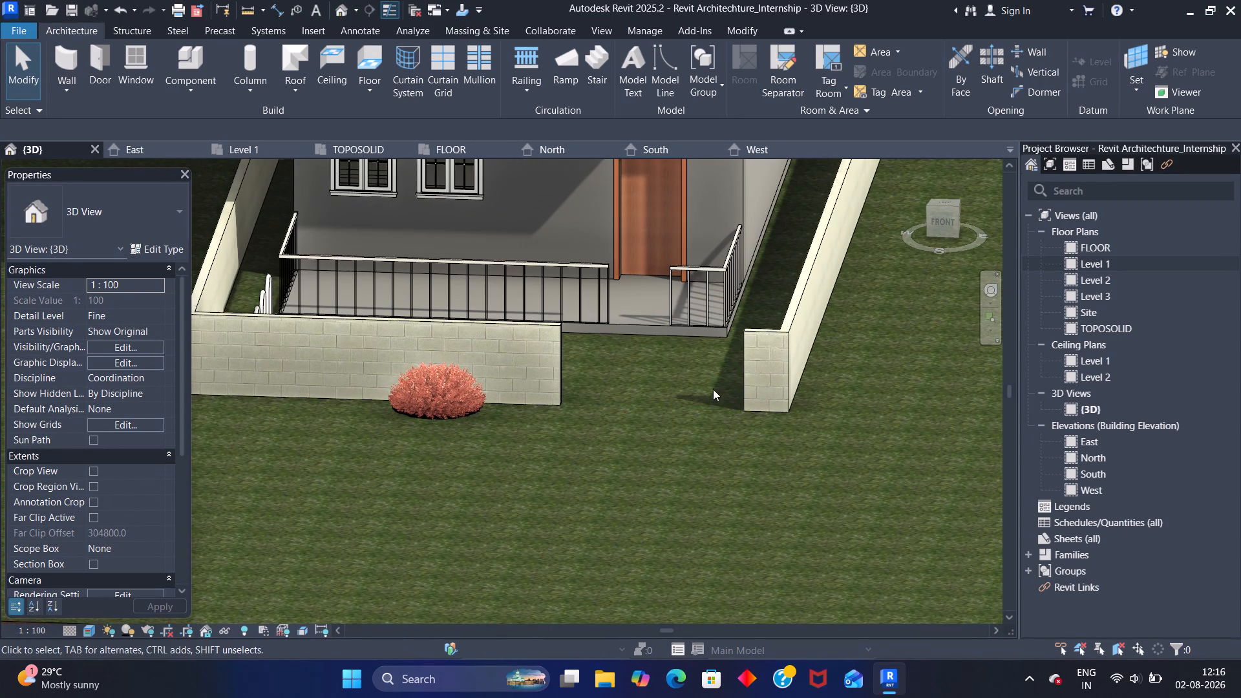
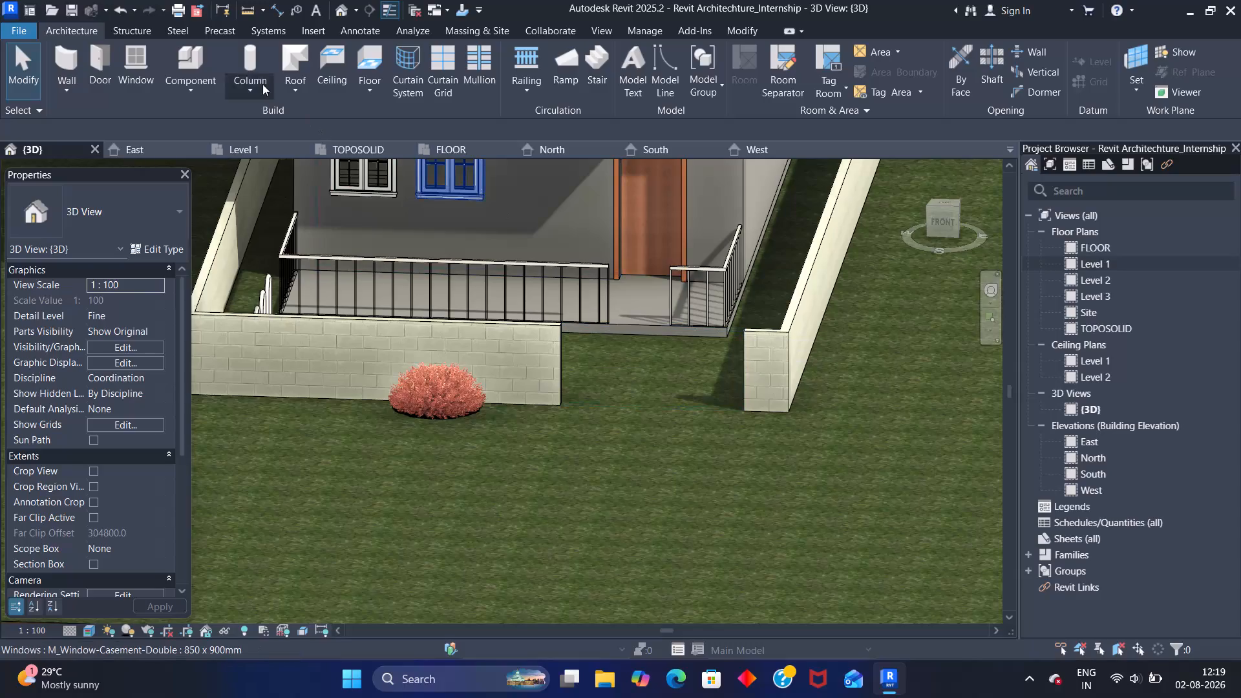
Create an in-place model in the Generic Models category with the default name.
left_click(184, 65)
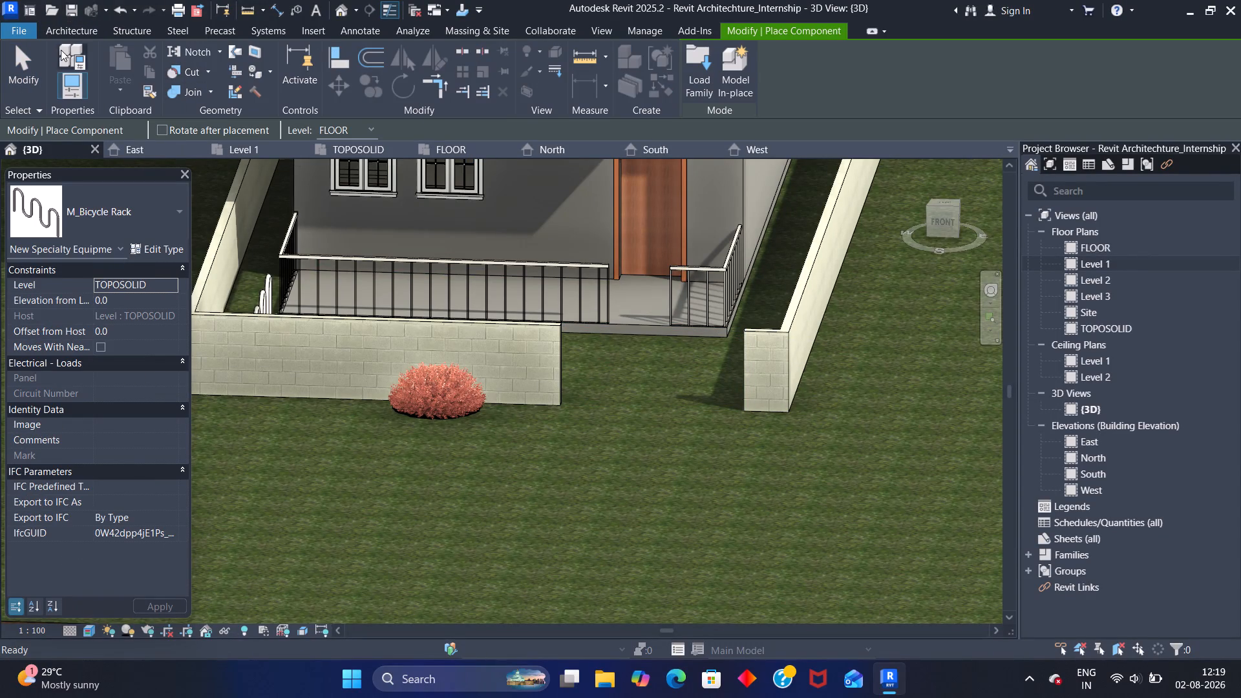
left_click(65, 30)
left_click(189, 90)
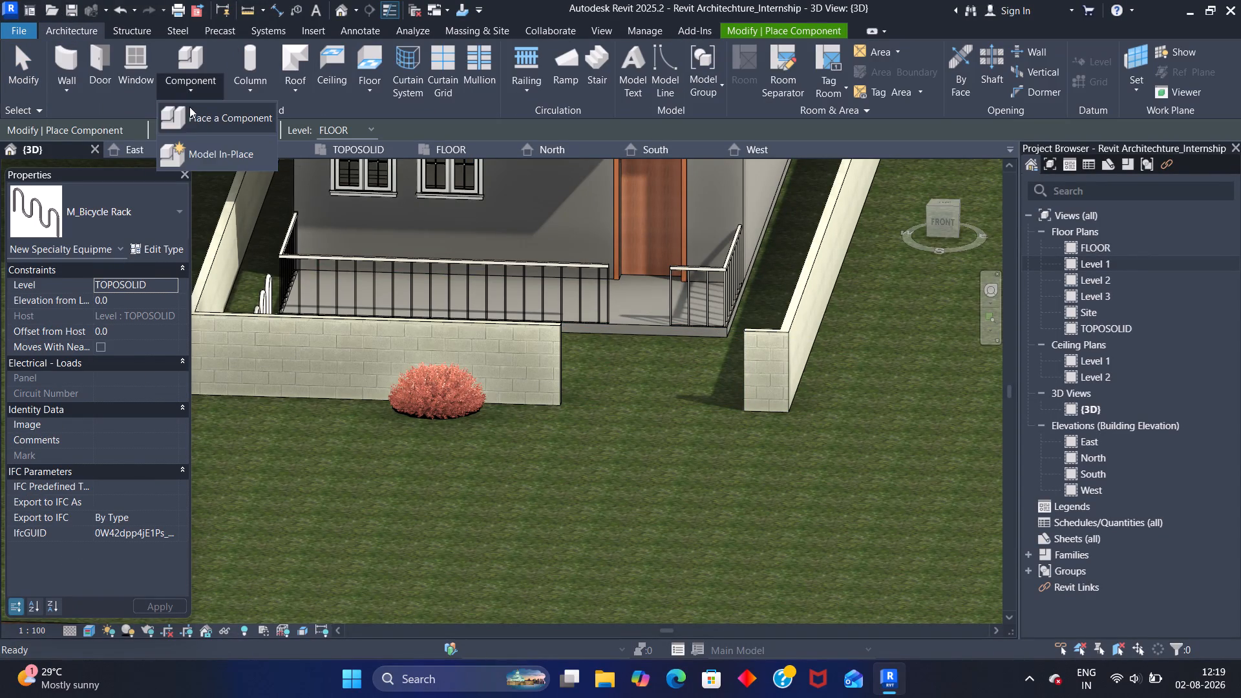
left_click(195, 156)
scroll(557, 355, "down", 2)
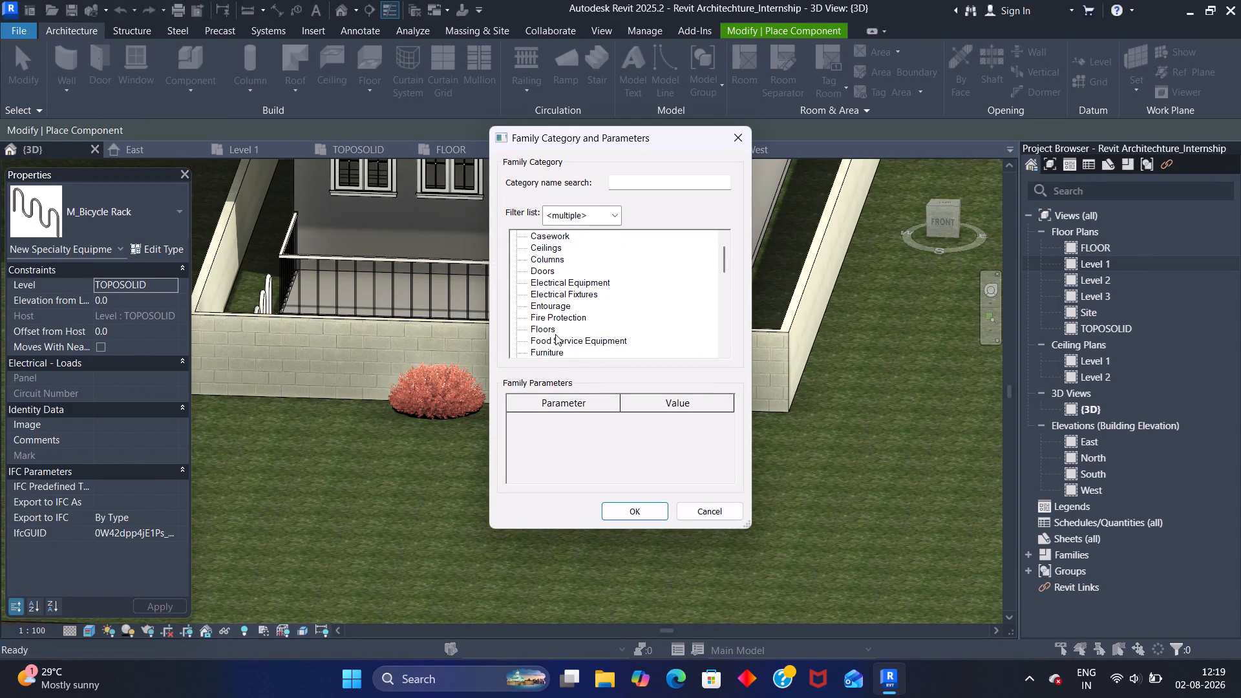
scroll(555, 334, "down", 17)
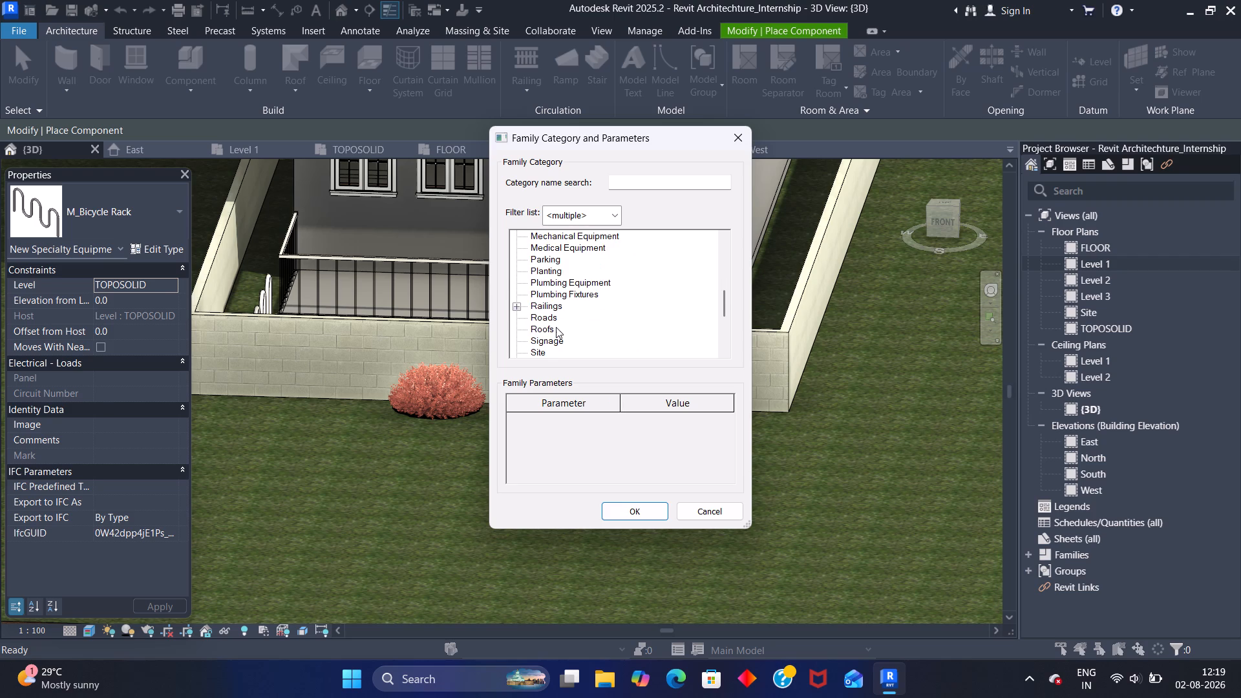
scroll(556, 327, "down", 20)
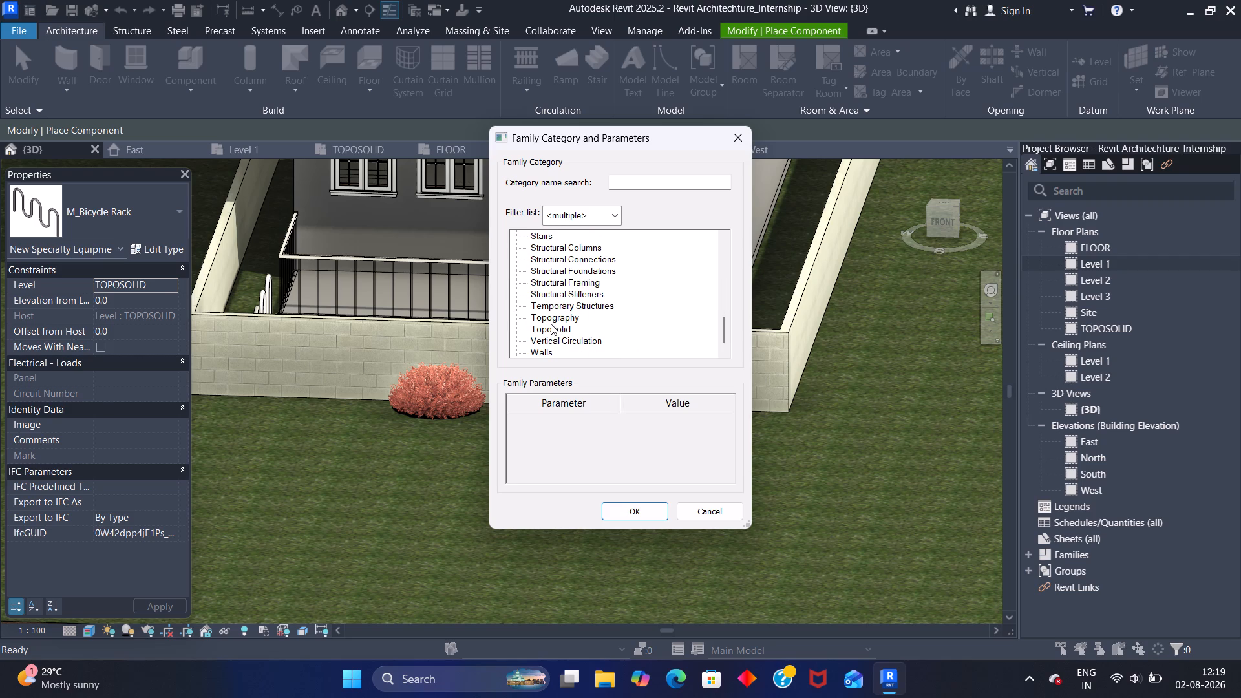
scroll(551, 324, "up", 5)
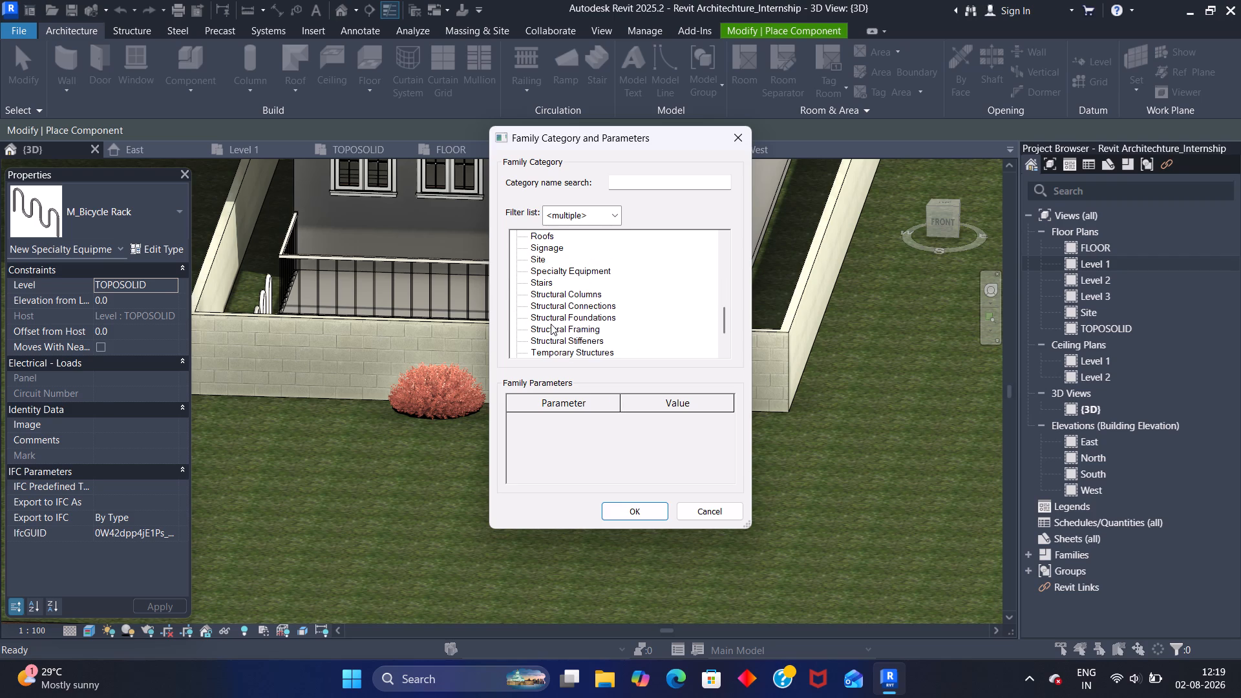
scroll(551, 324, "up", 9)
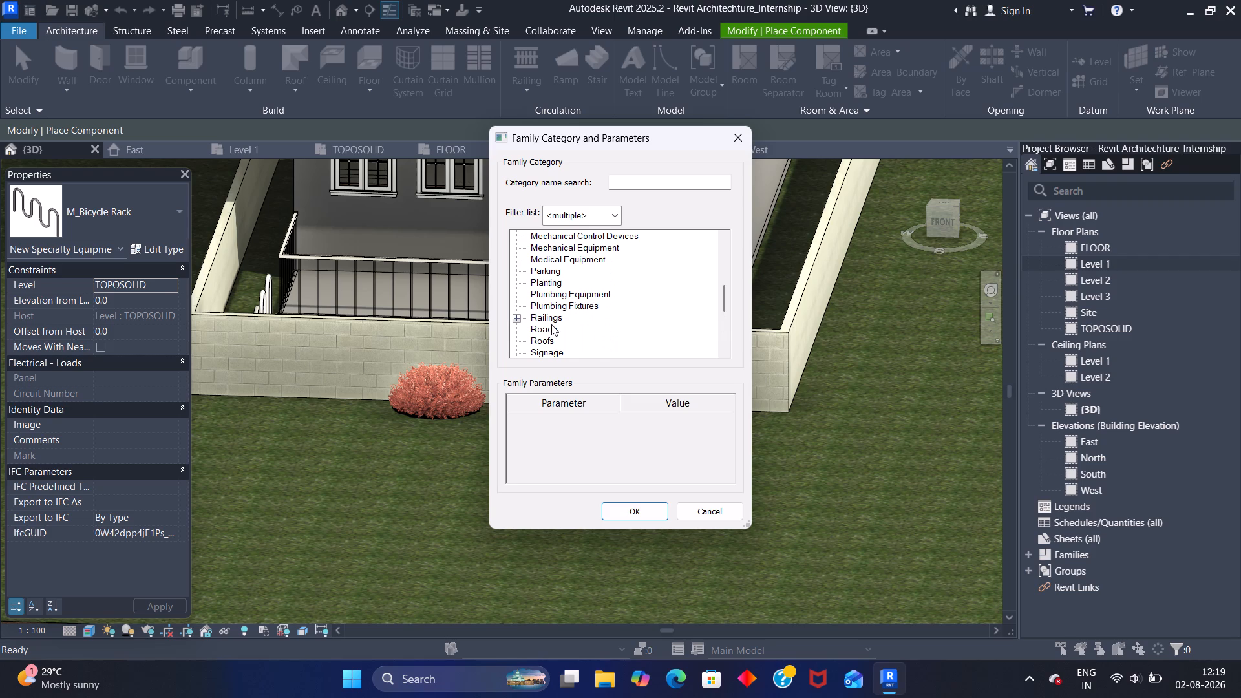
left_click(637, 184)
type("GE")
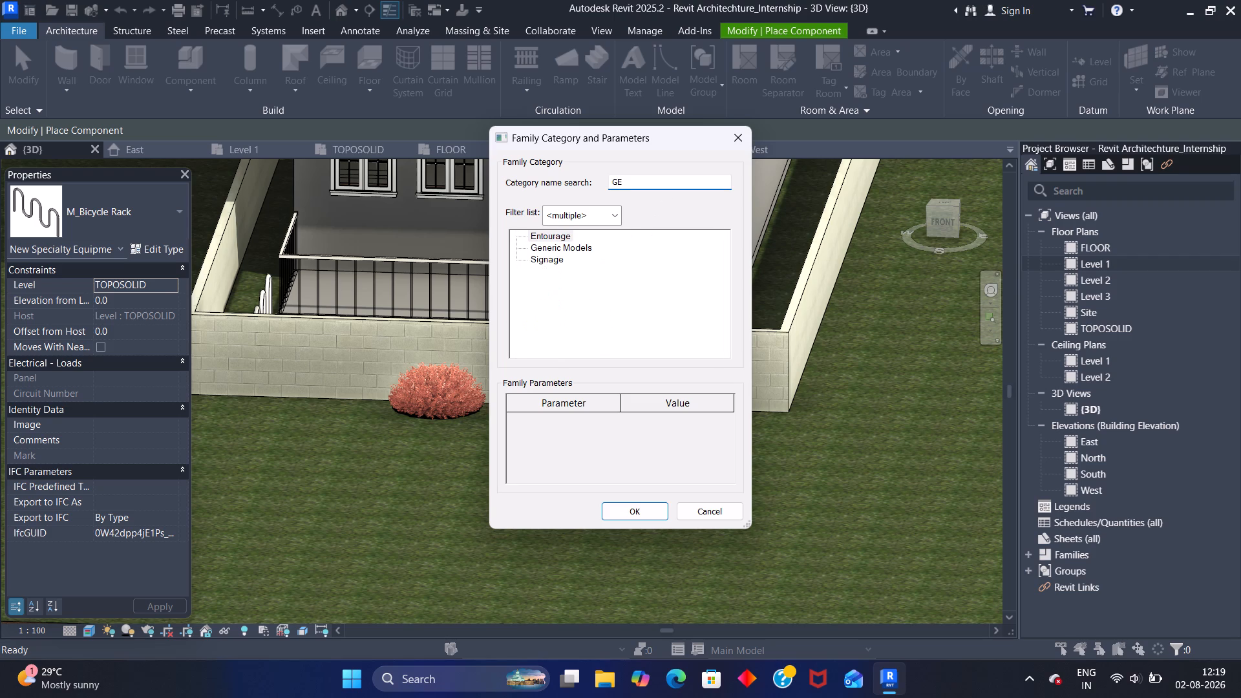
left_click(608, 246)
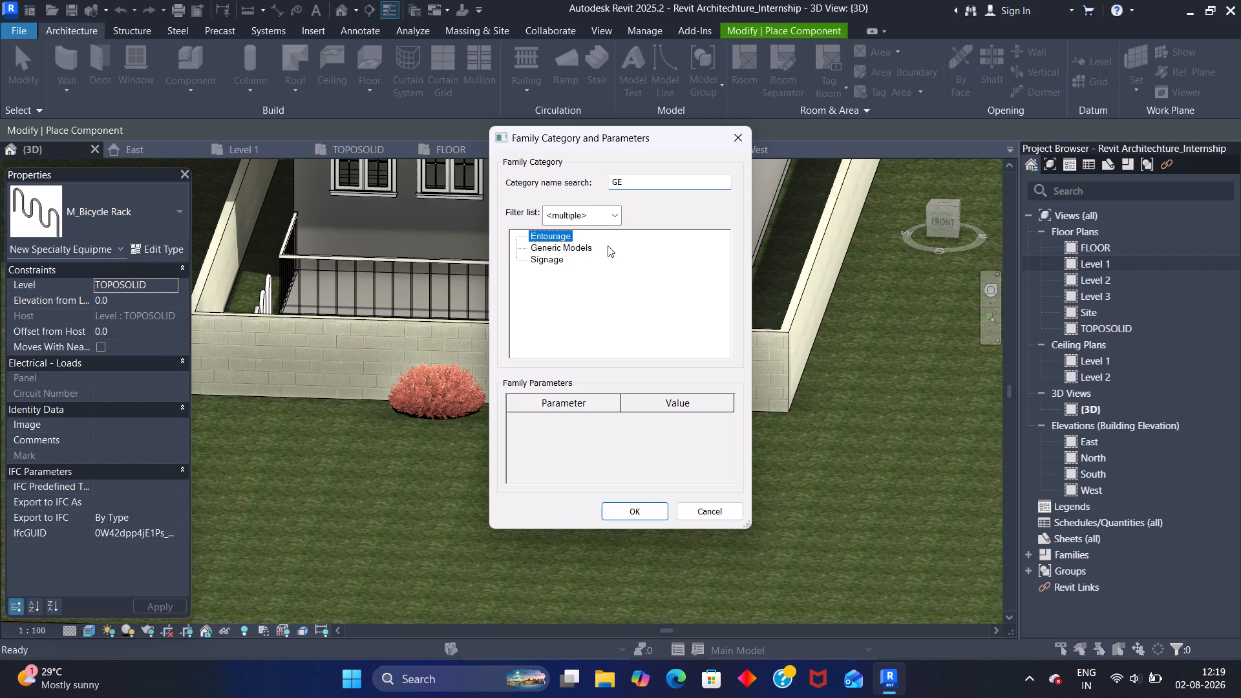
left_click(574, 244)
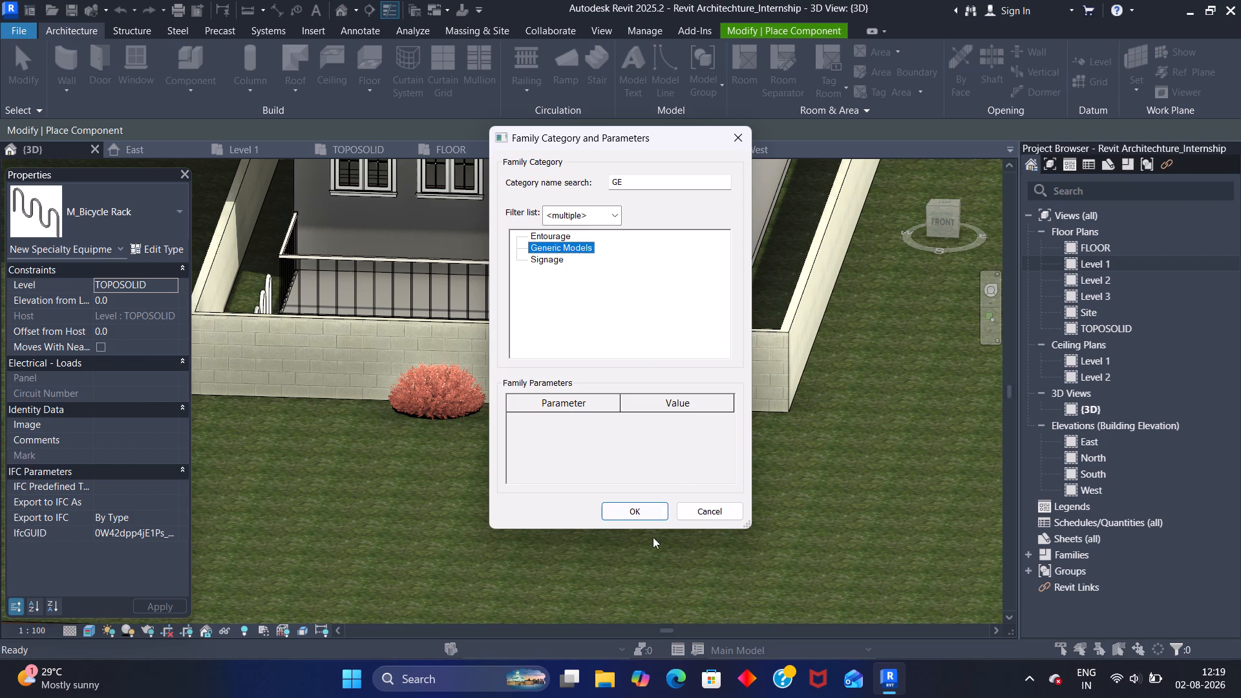
left_click(639, 516)
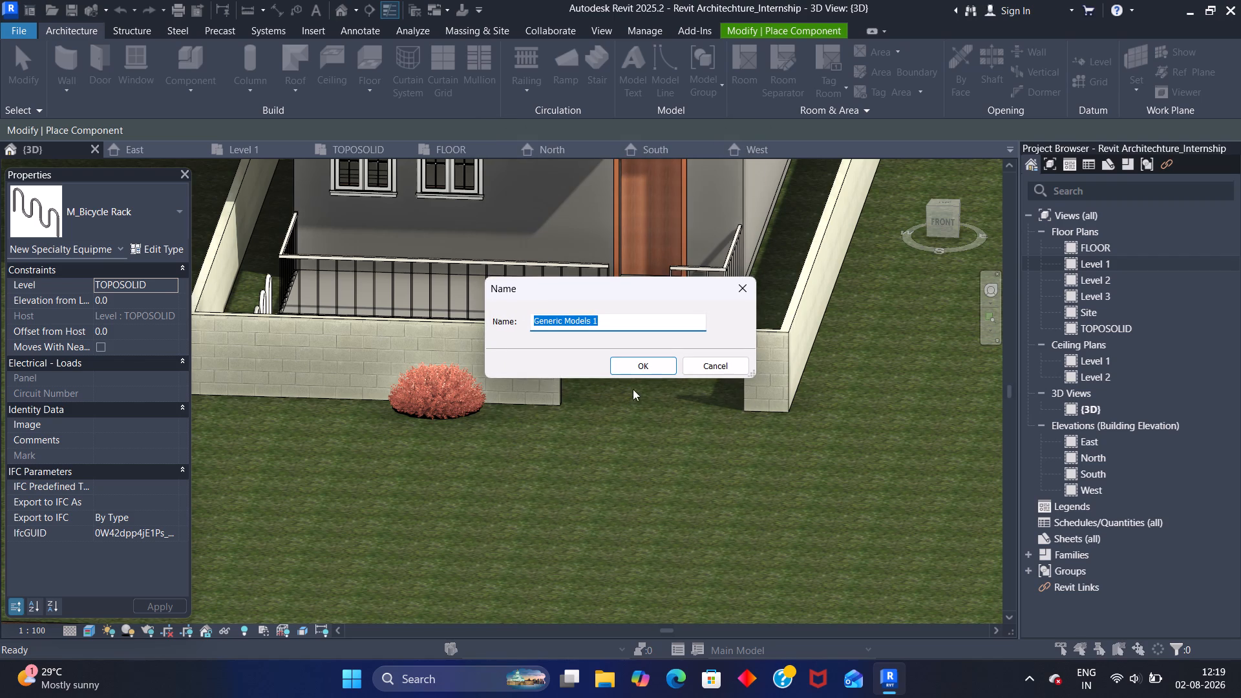
left_click(632, 364)
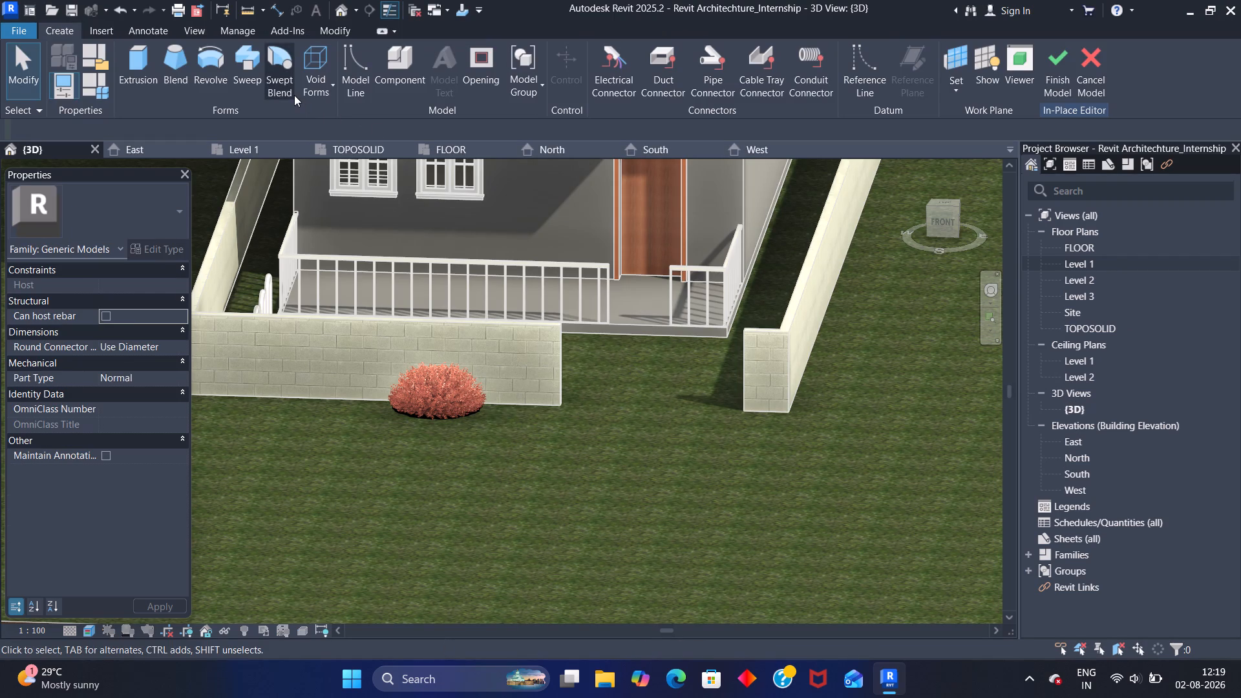
Start an Extrusion and pick the plane of the gate opening in the front boundary wall as its work plane.
left_click(129, 56)
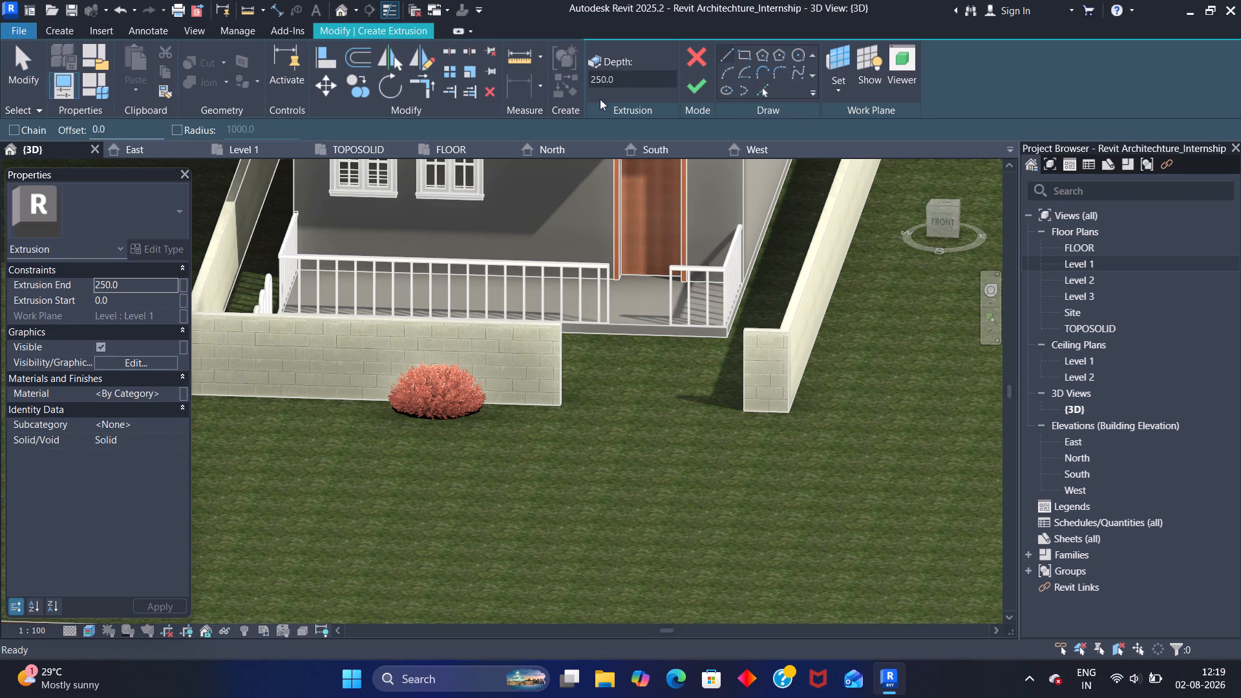
left_click(727, 52)
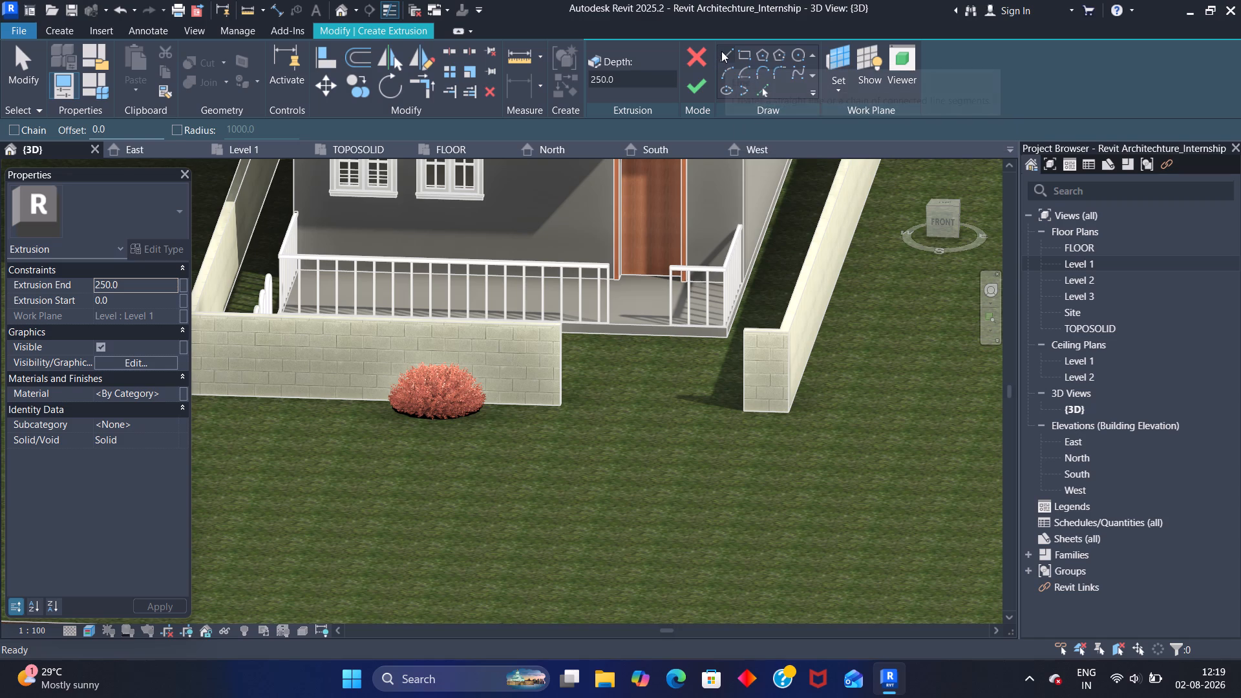
left_click(721, 51)
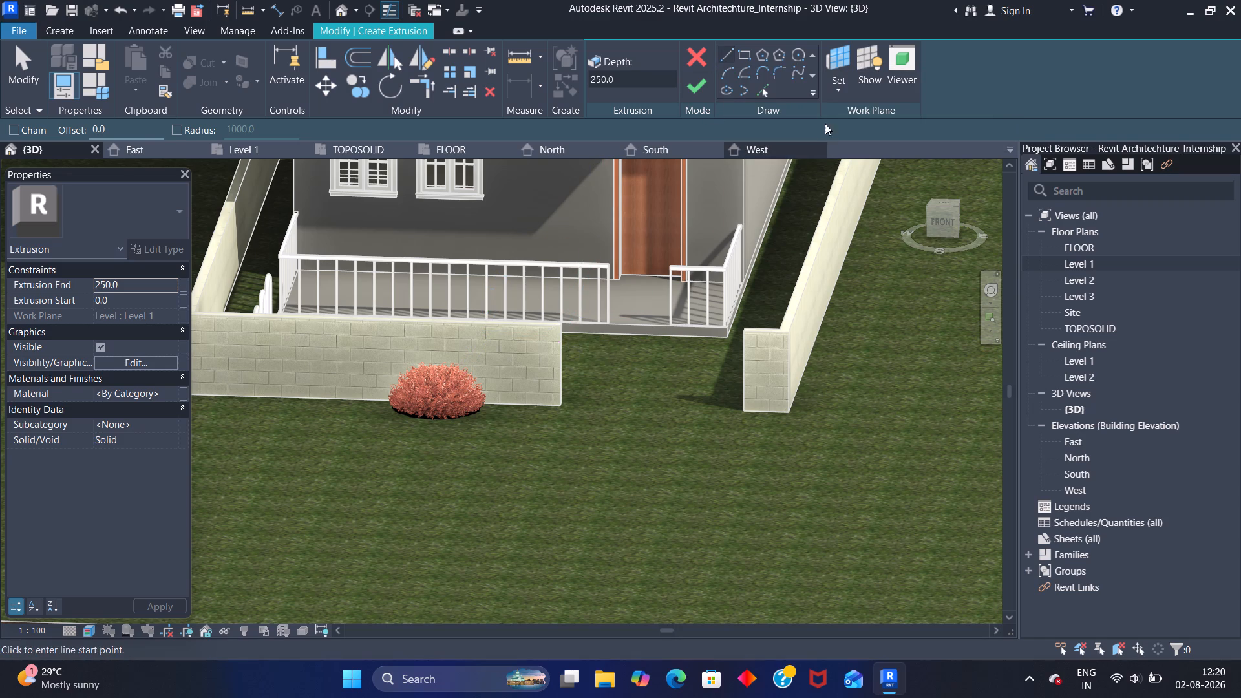
left_click(838, 97)
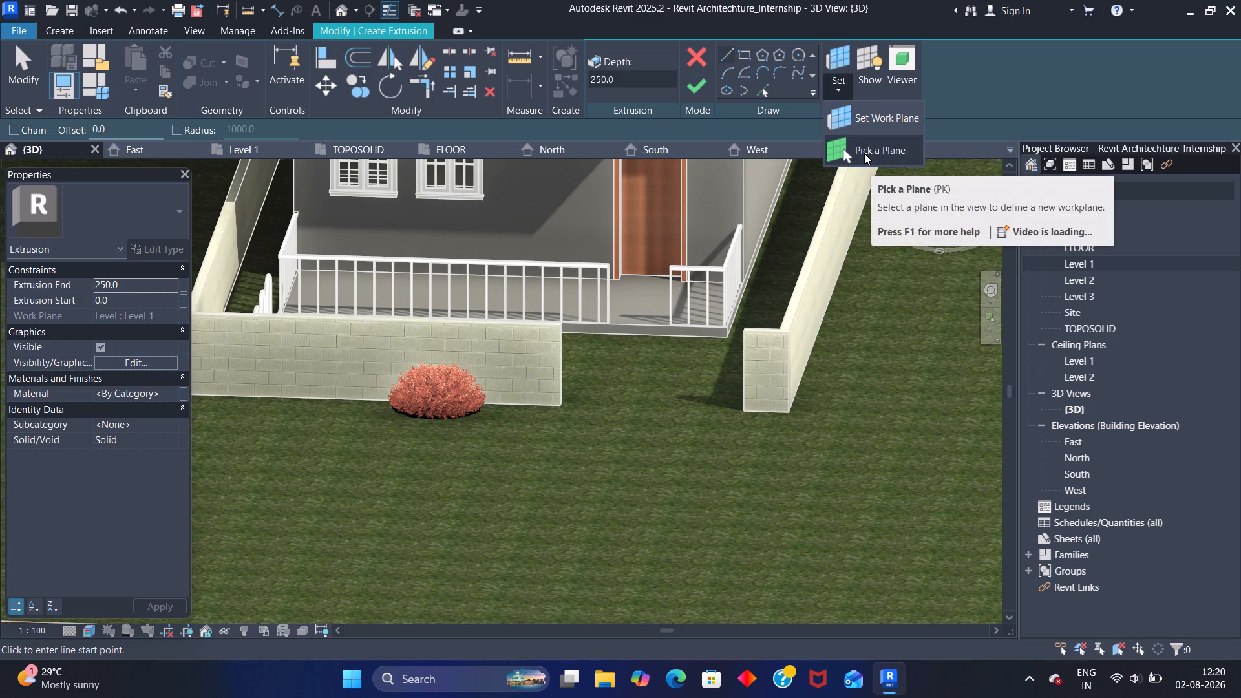
left_click(864, 153)
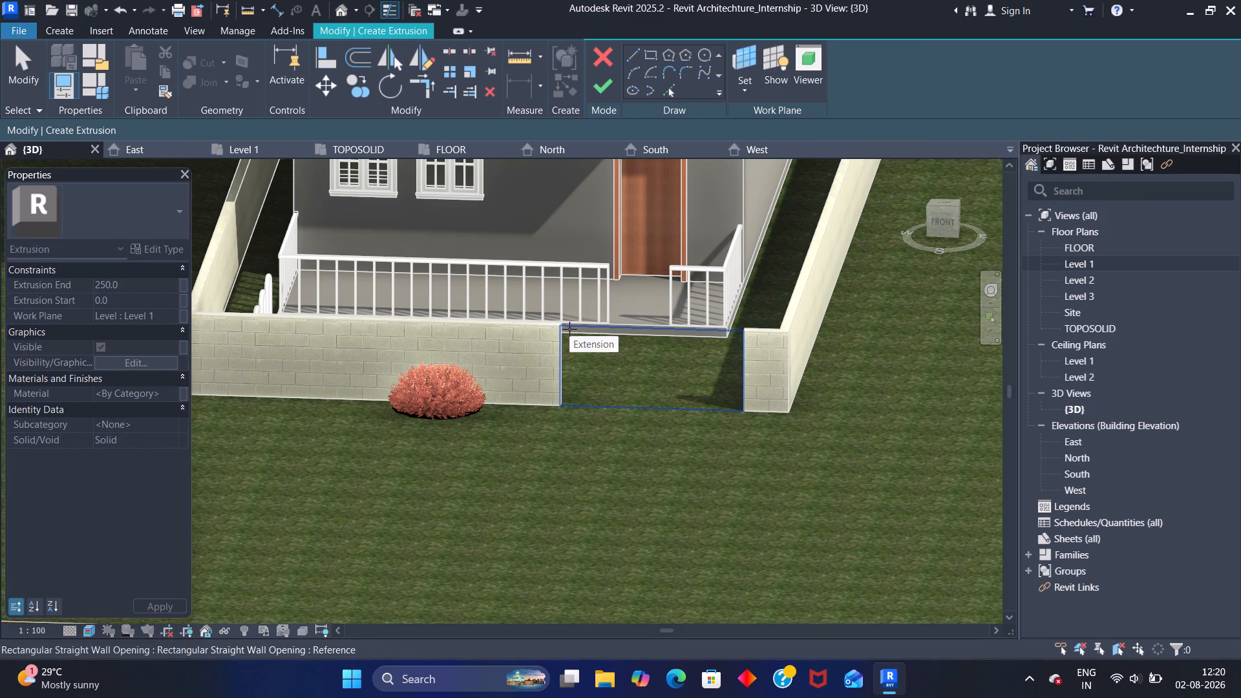
key("Tab")
left_click(567, 331)
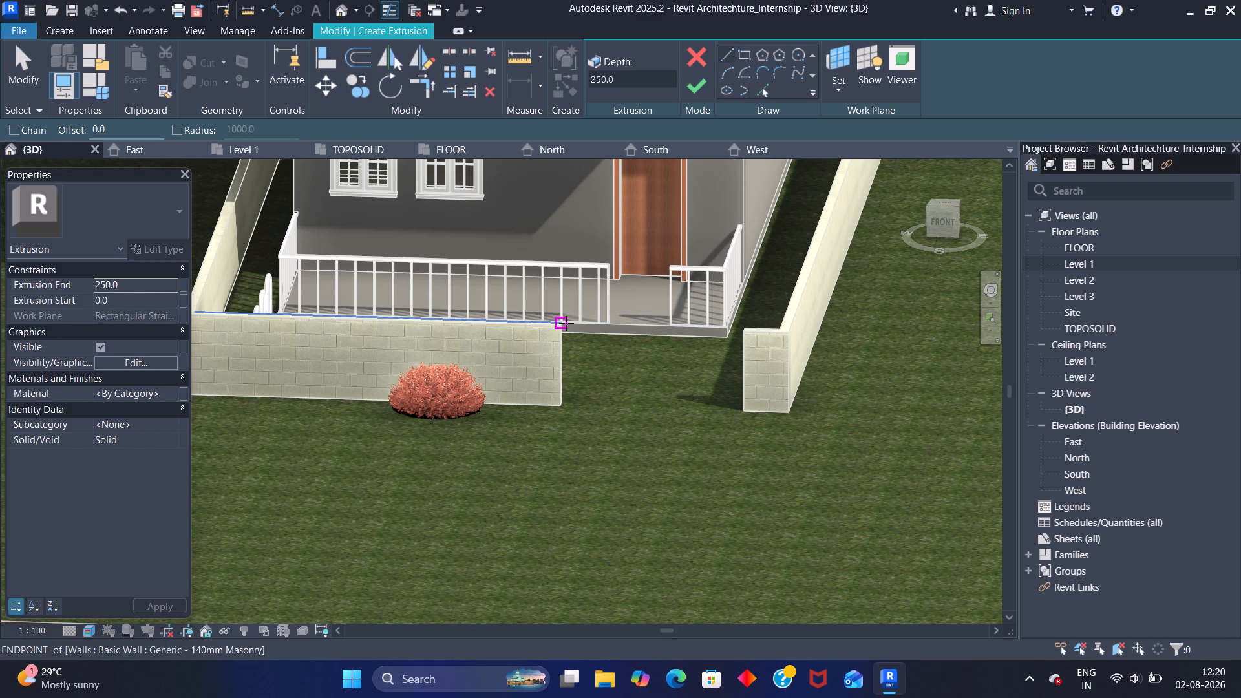
Set the 3D view's visual style to Hidden Line.
left_click(723, 53)
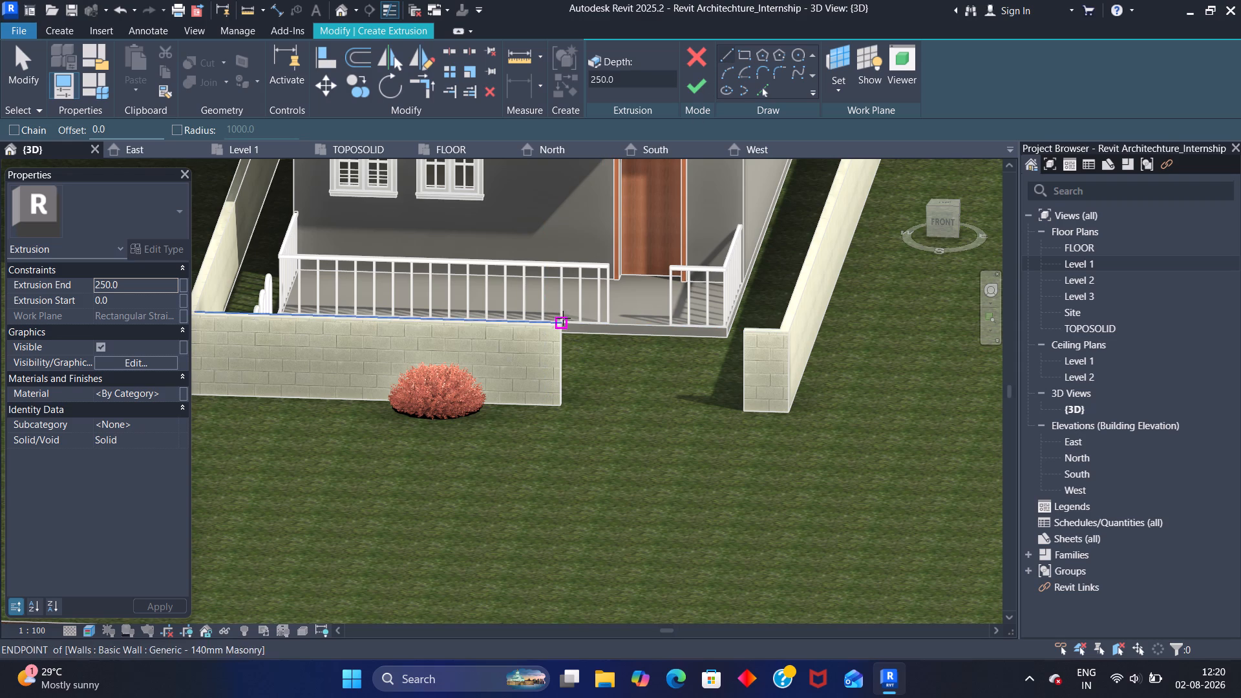
left_click(562, 320)
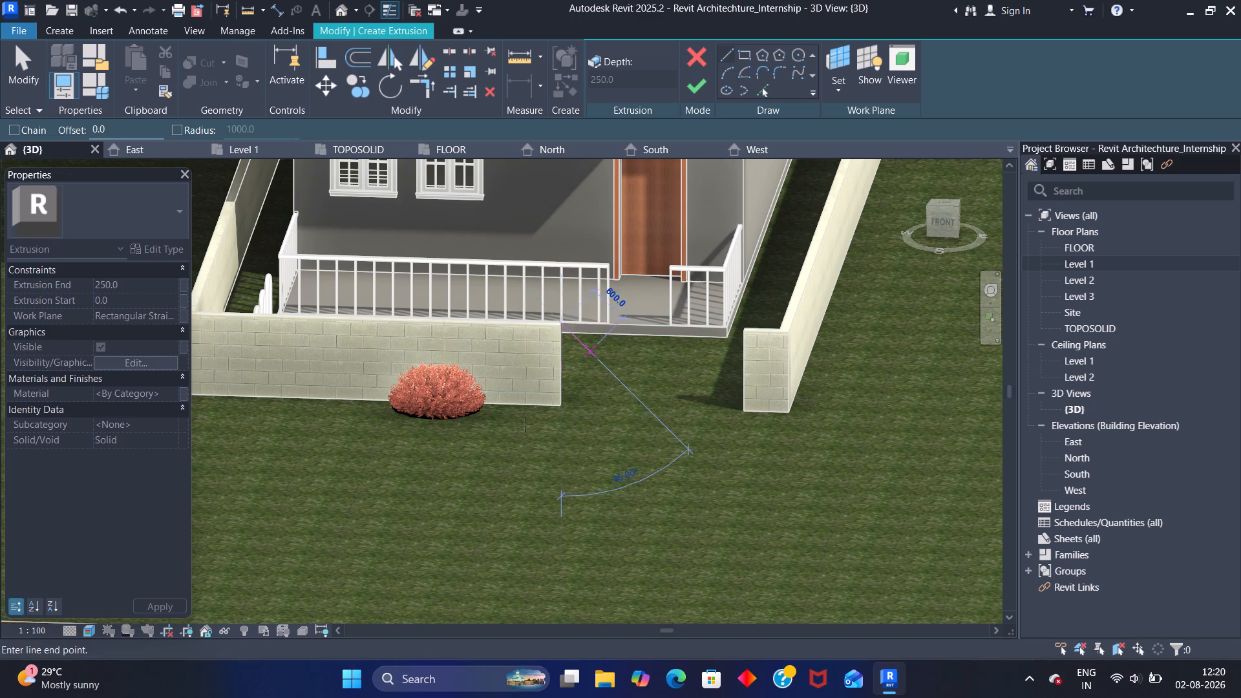
left_click(90, 634)
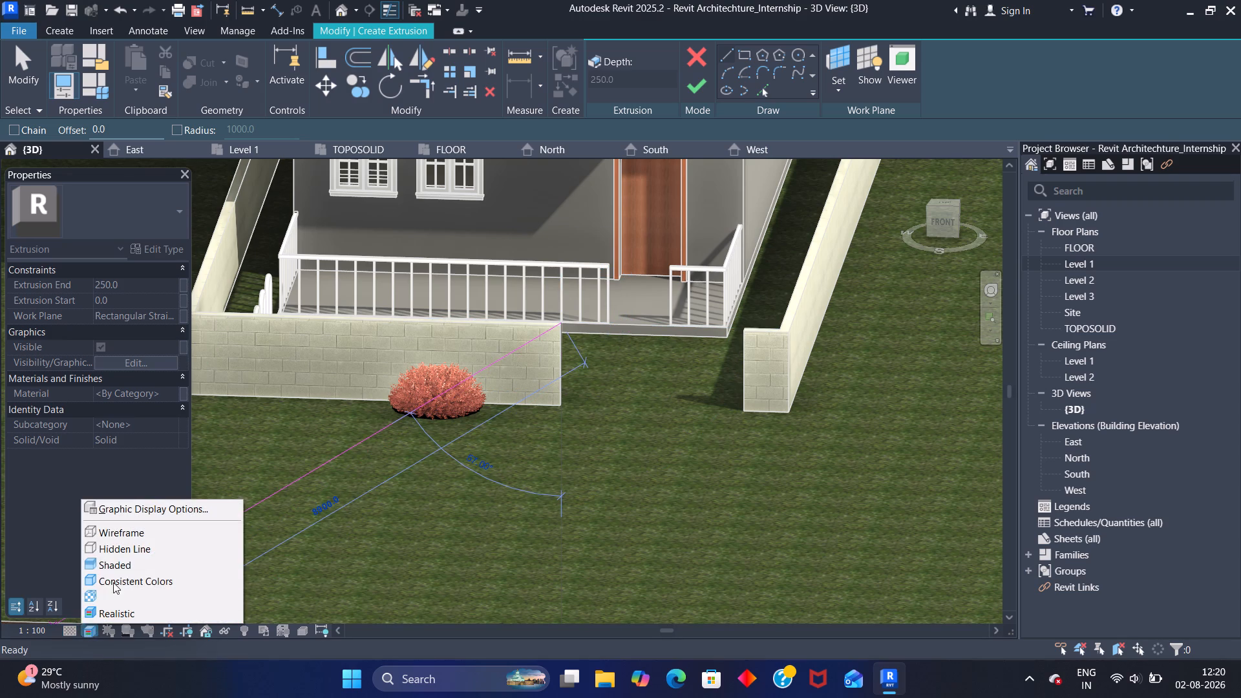
left_click(127, 552)
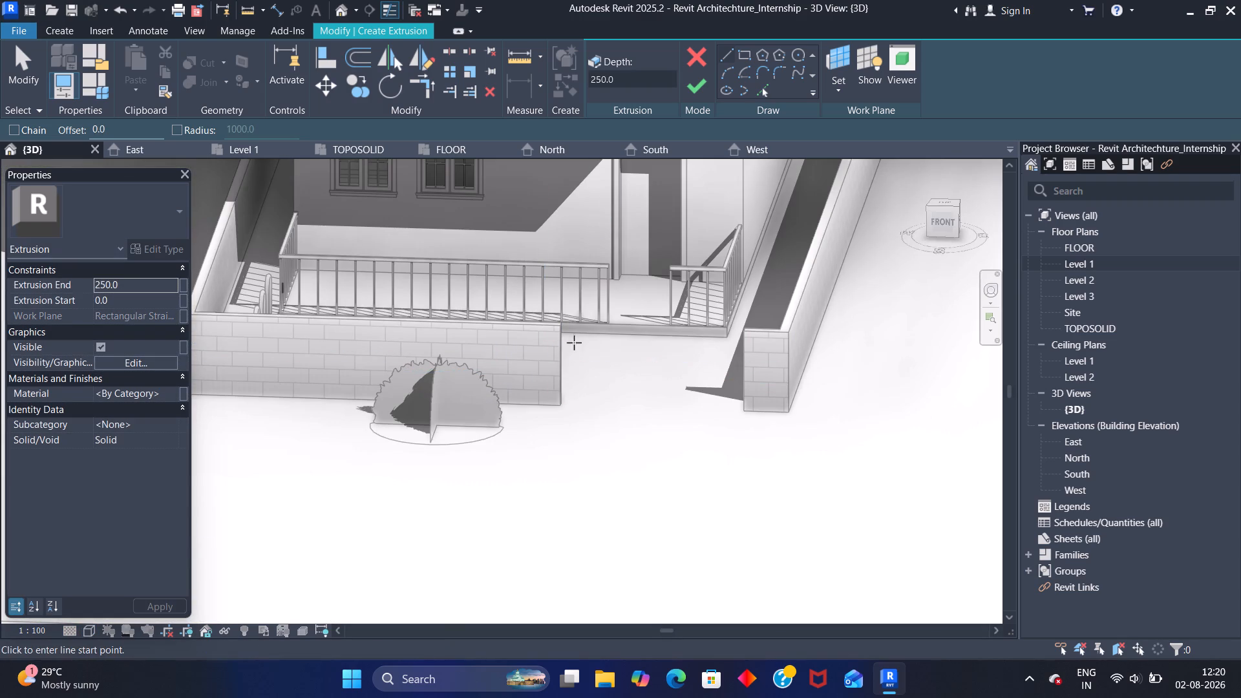
Sketch a horizontal line about 1348 mm long across the gate opening from the top end corner of the longer front wall.
middle_click_drag(567, 330, 572, 414)
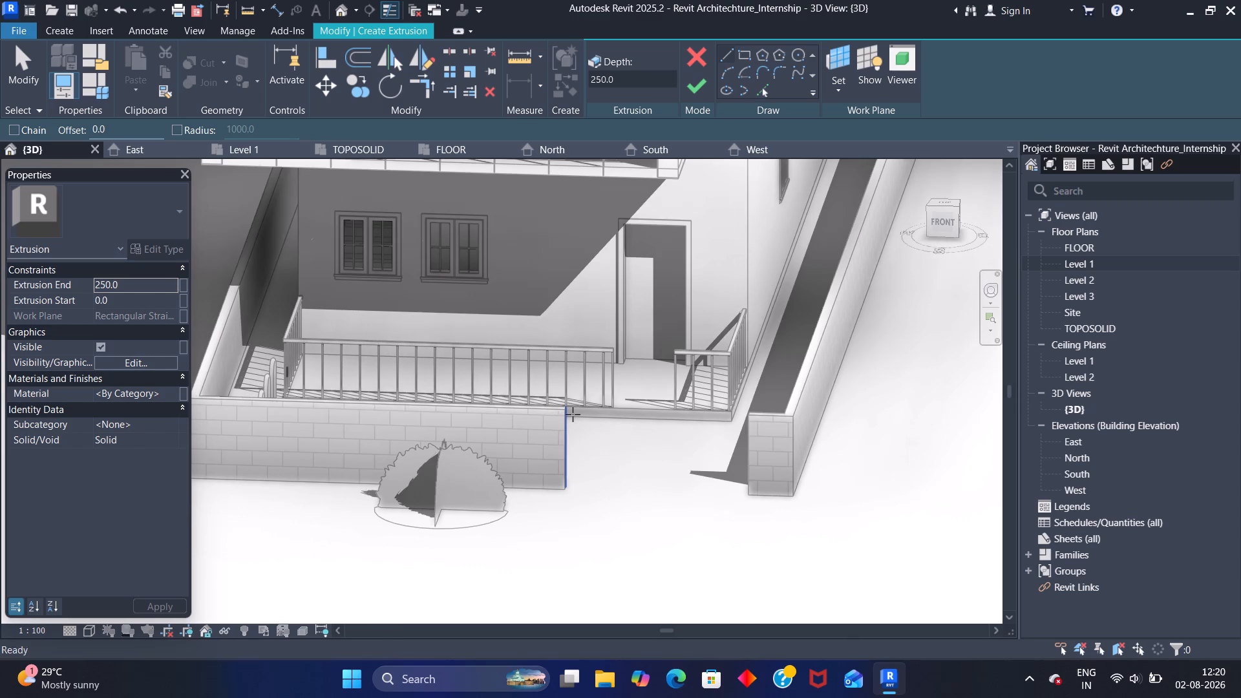
middle_click_drag(564, 414, 580, 410, "shift")
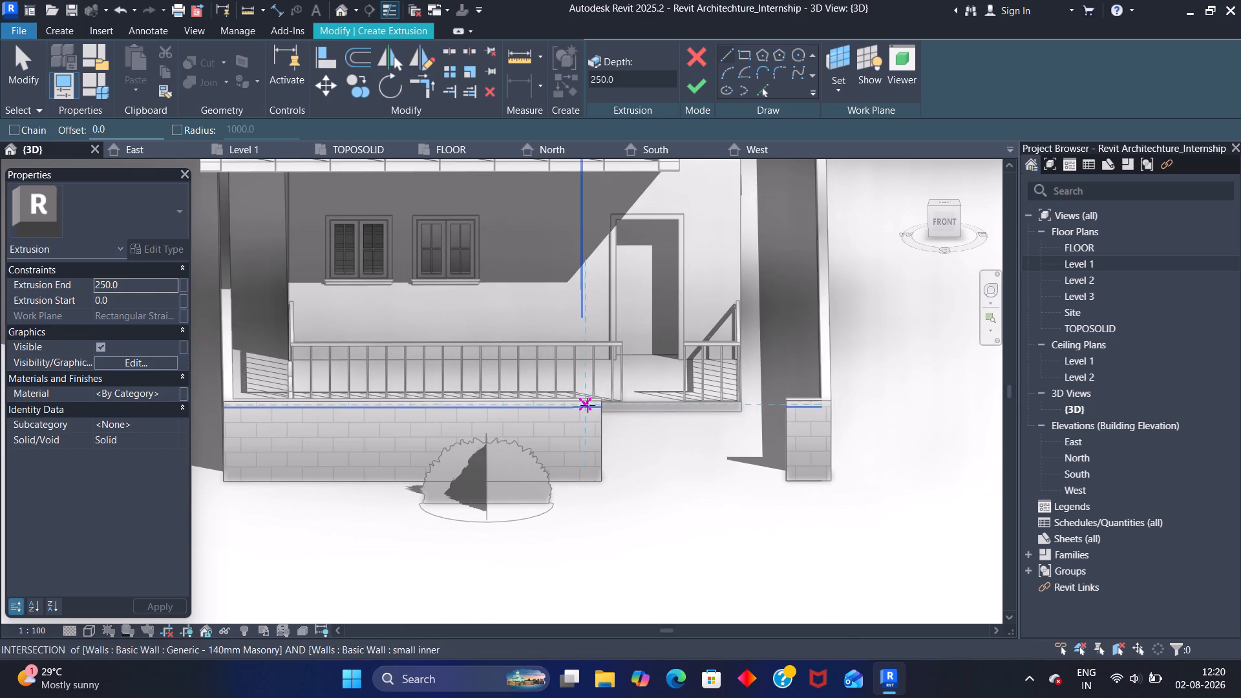
scroll(604, 406, "up", 4)
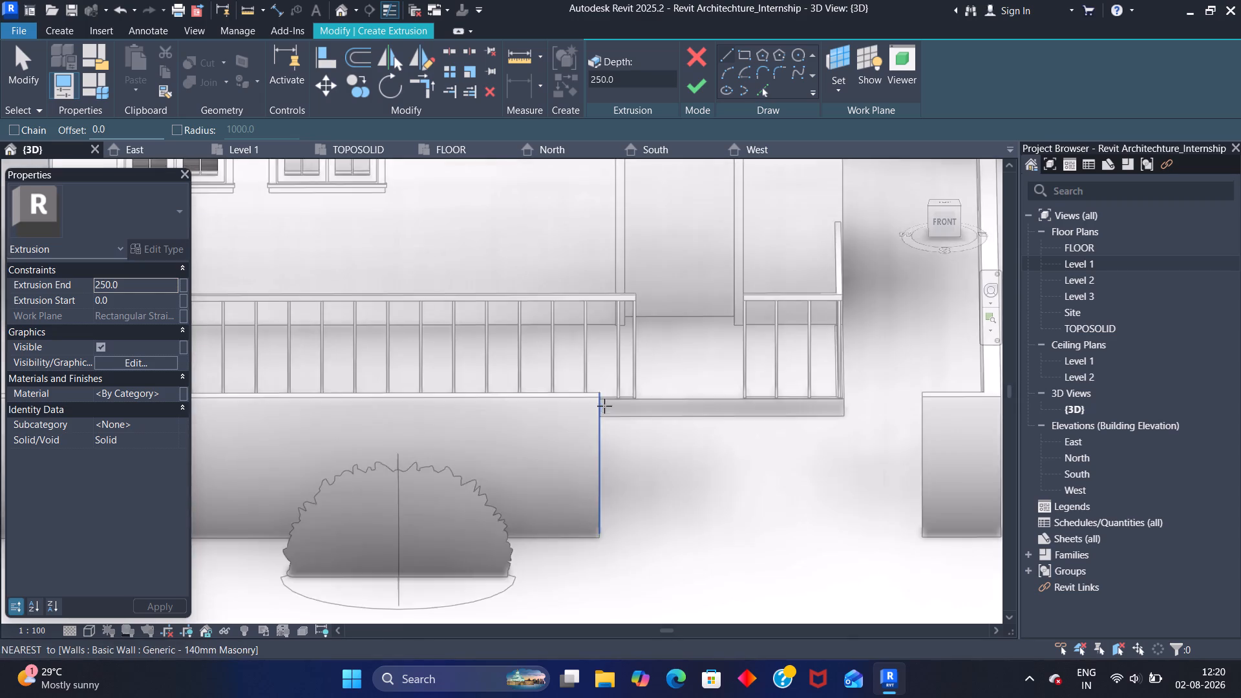
scroll(604, 406, "up", 3)
middle_click_drag(608, 439, 608, 438, "shift")
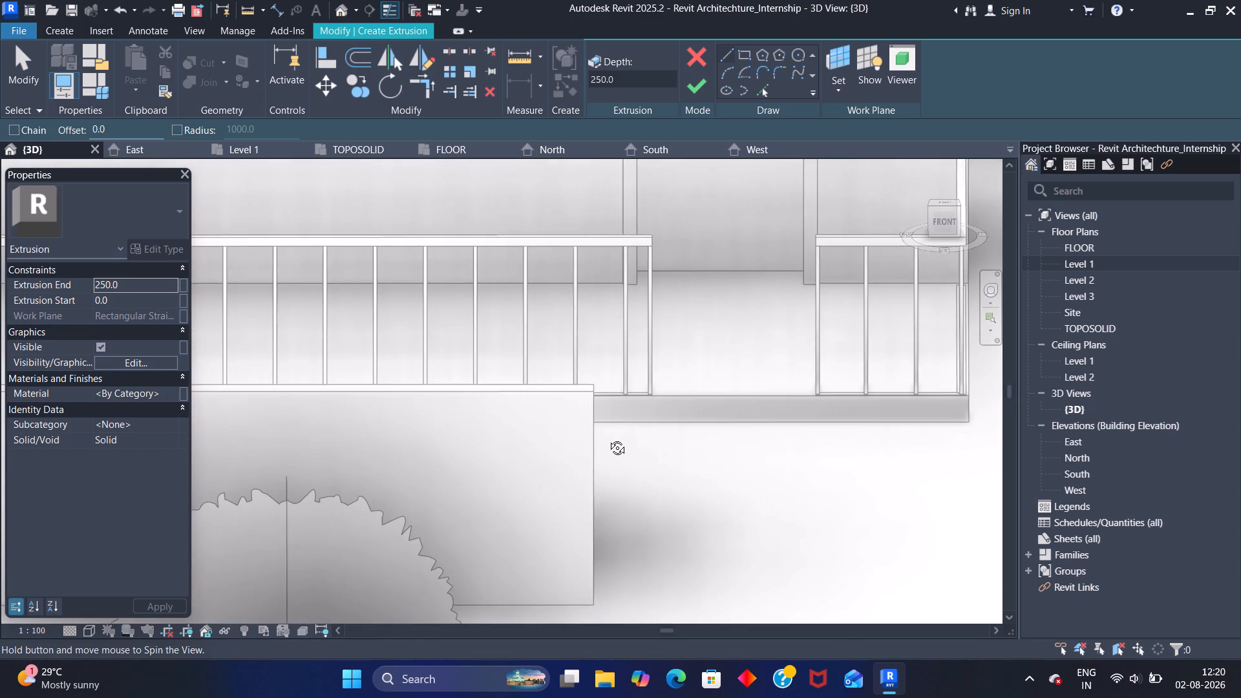
middle_click_drag(608, 438, 607, 394, "shift")
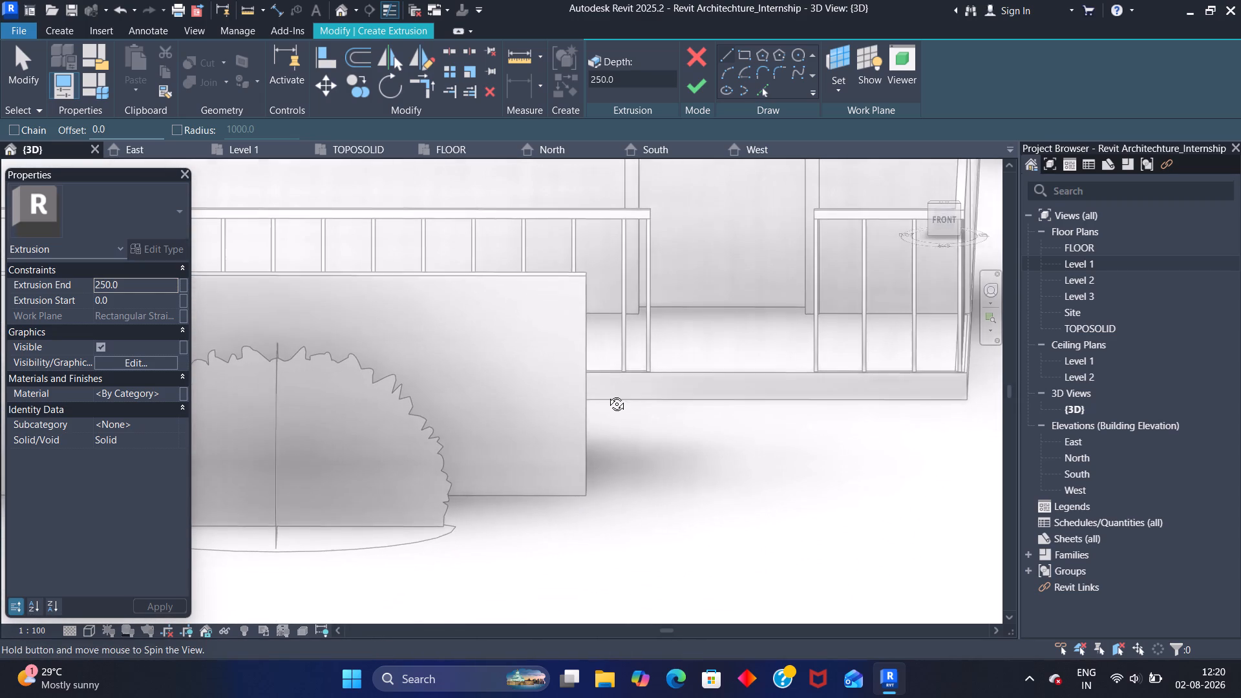
middle_click_drag(607, 394, 607, 386, "shift")
middle_click_drag(709, 365, 699, 363)
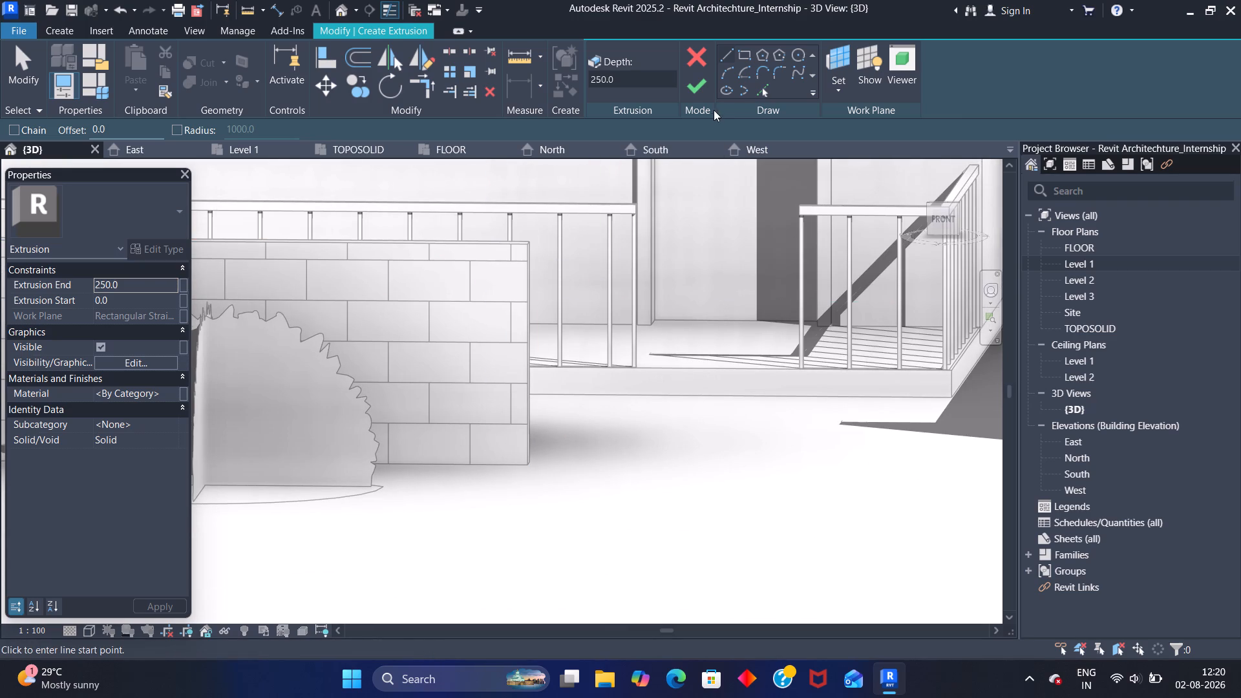
left_click(529, 244)
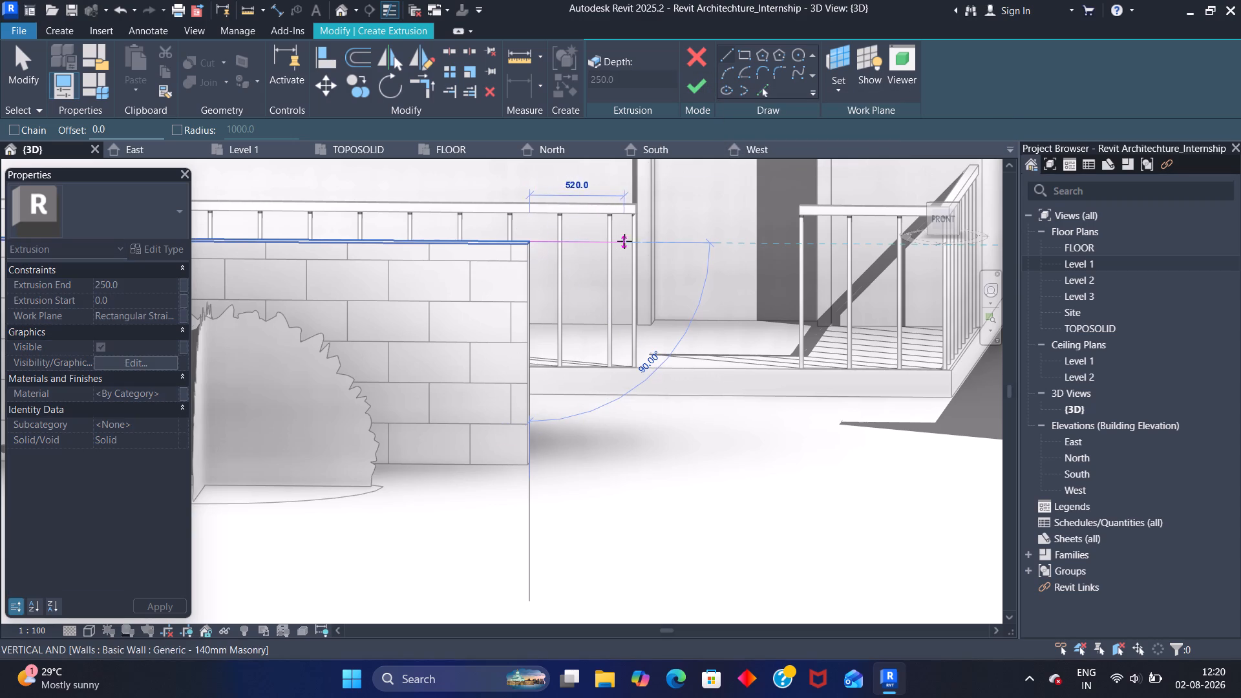
scroll(720, 241, "down", 2)
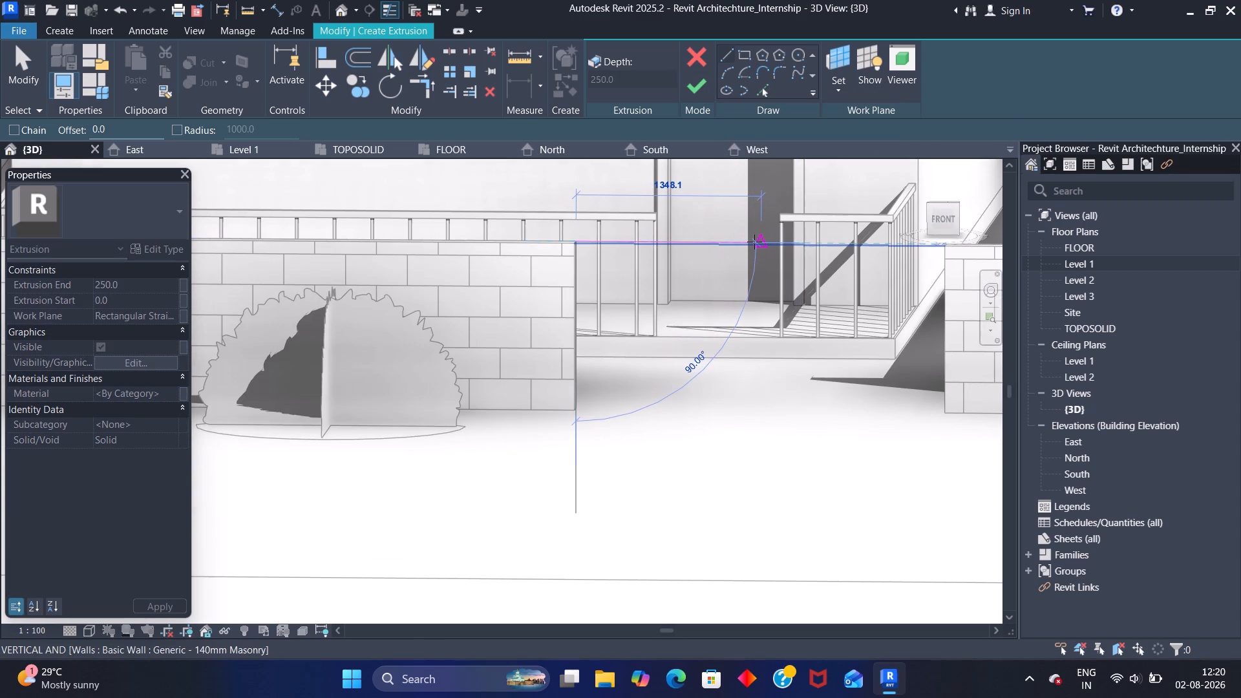
left_click(754, 242)
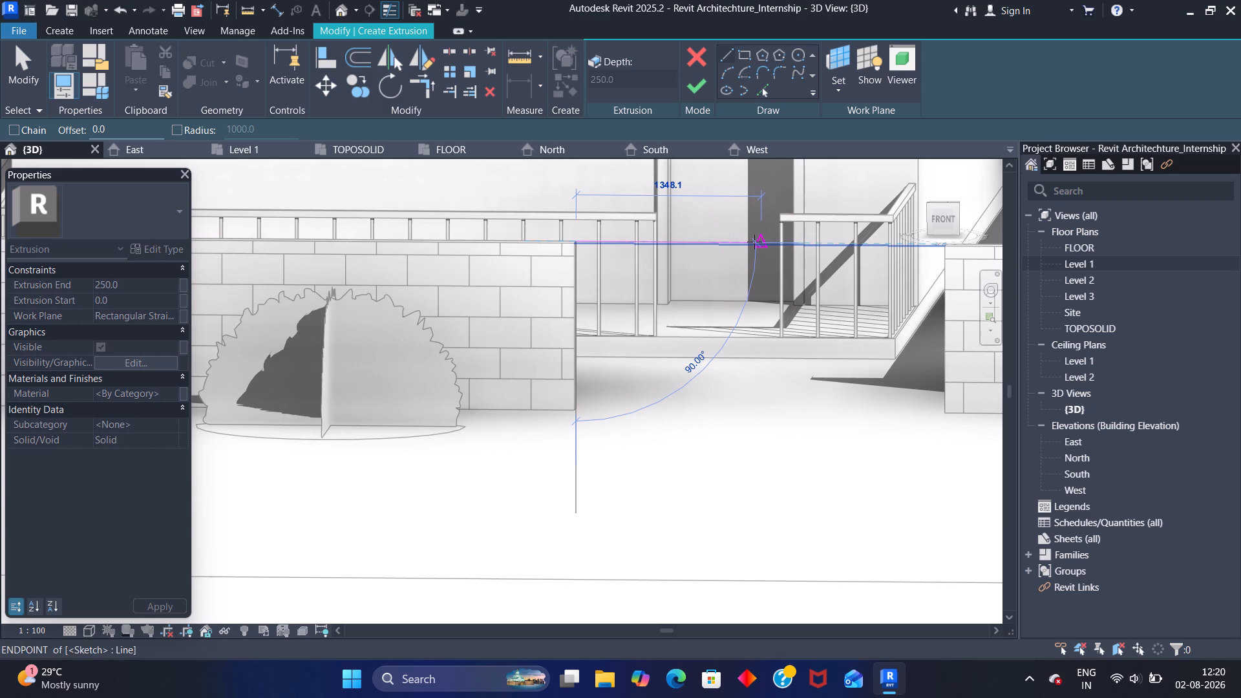
Sketch a vertical line about 819 mm long below the top line's free end, down to the wall's base level.
left_click(763, 303)
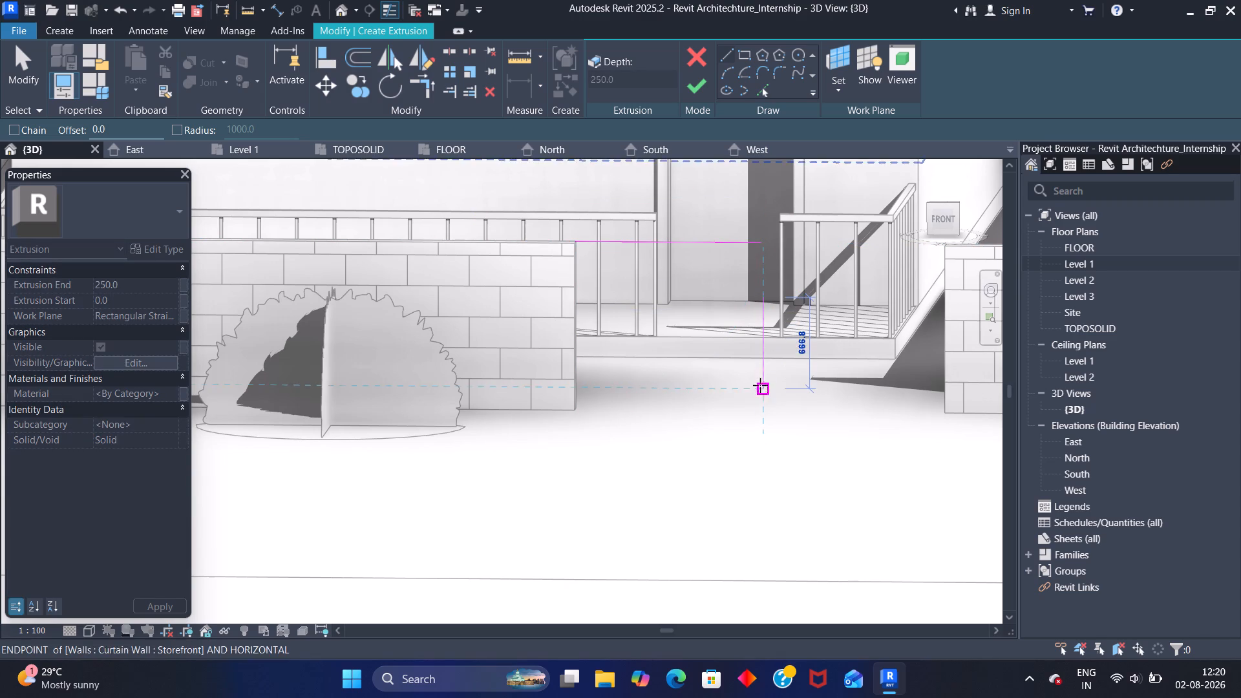
left_click(756, 408)
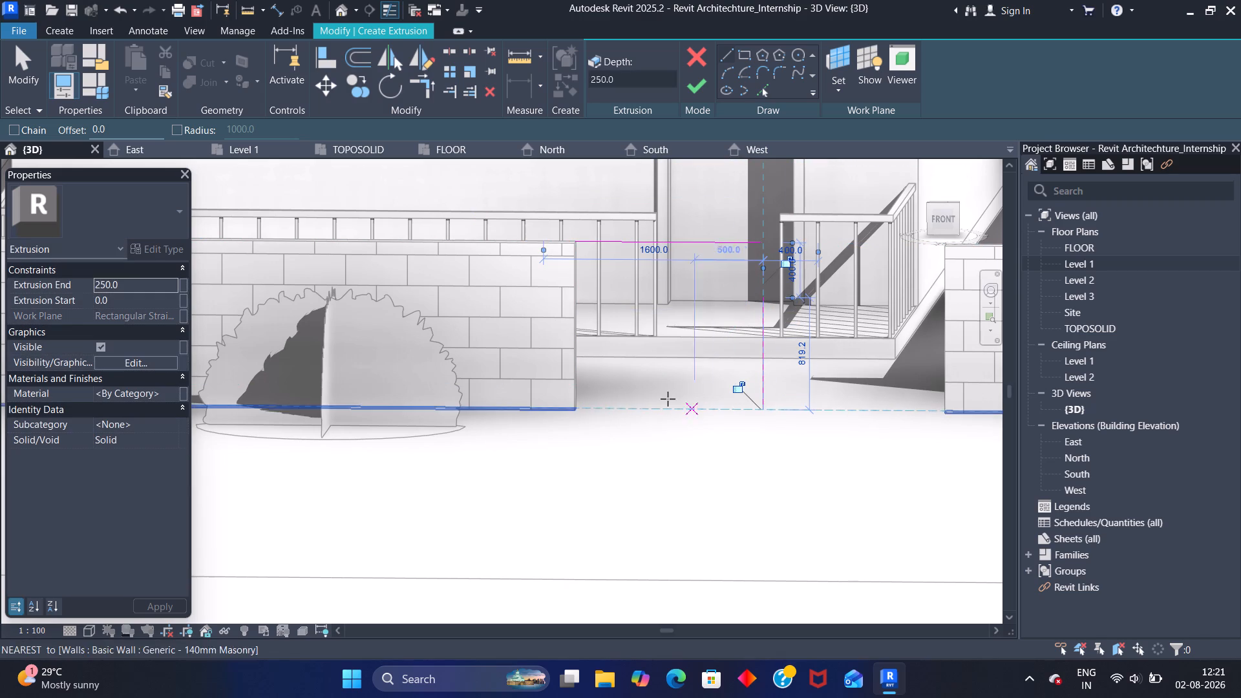
Sketch a vertical line about 1219 mm long on the longer wall's end and a bottom line about 1364 mm long joining it to the central line.
left_click(577, 412)
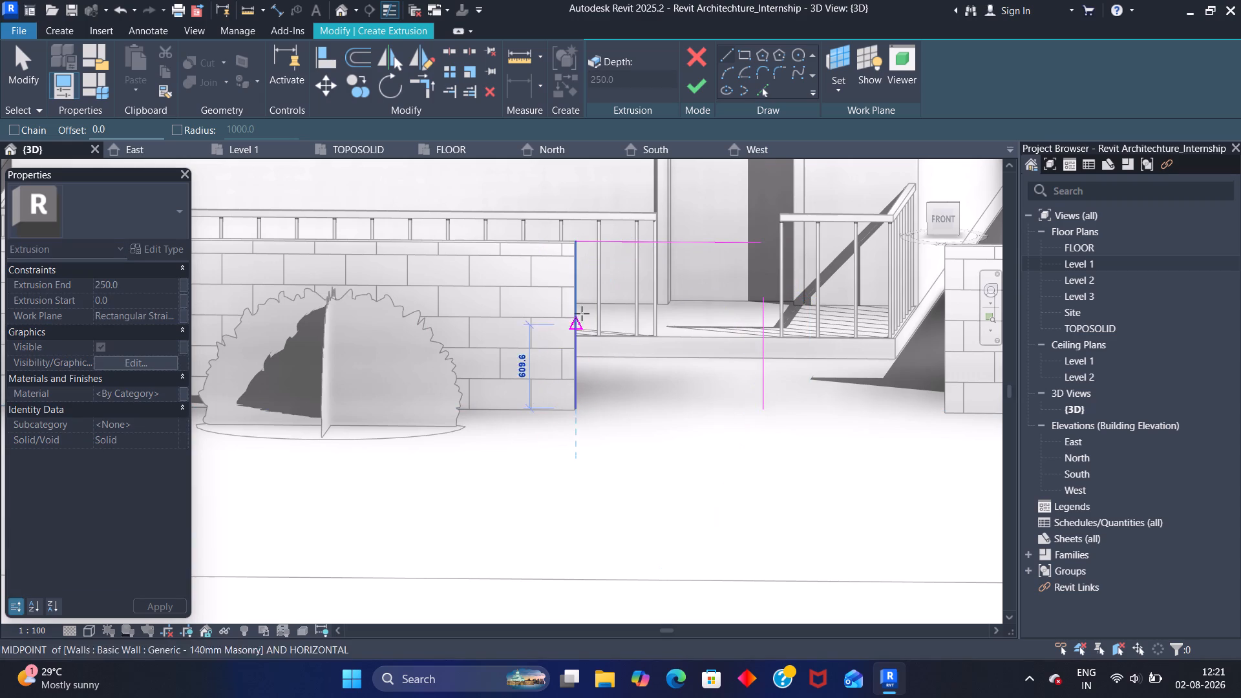
left_click(573, 248)
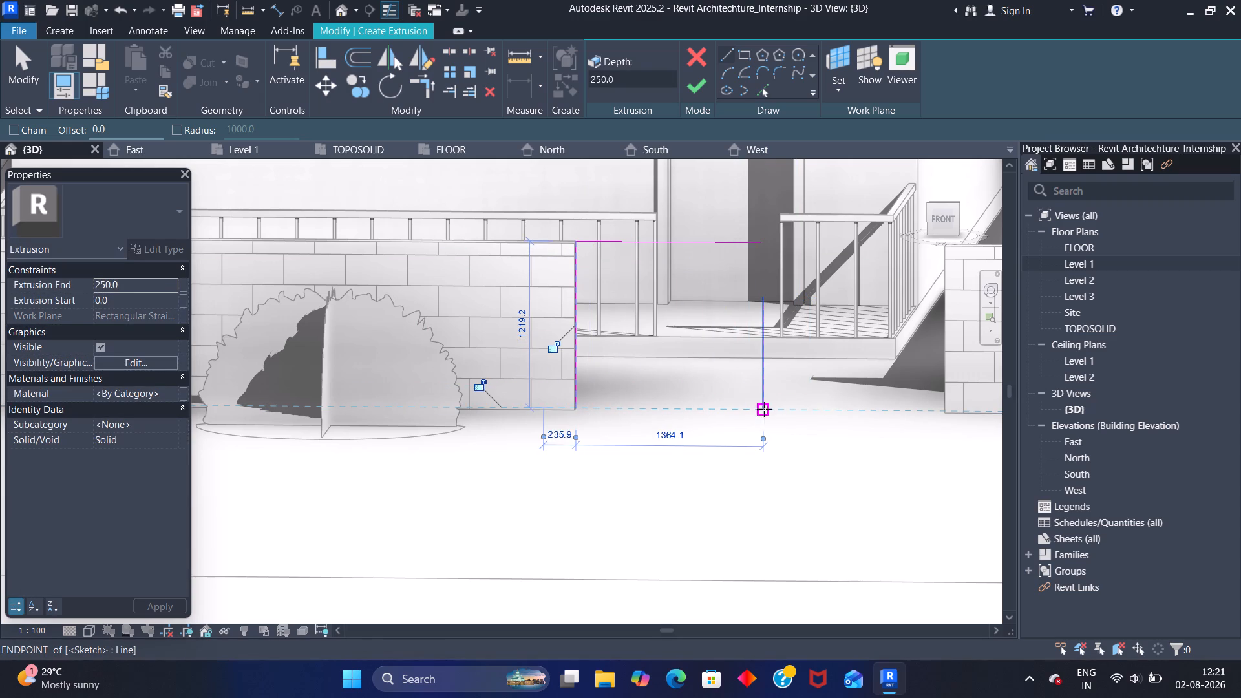
left_click_drag(764, 409, 756, 408)
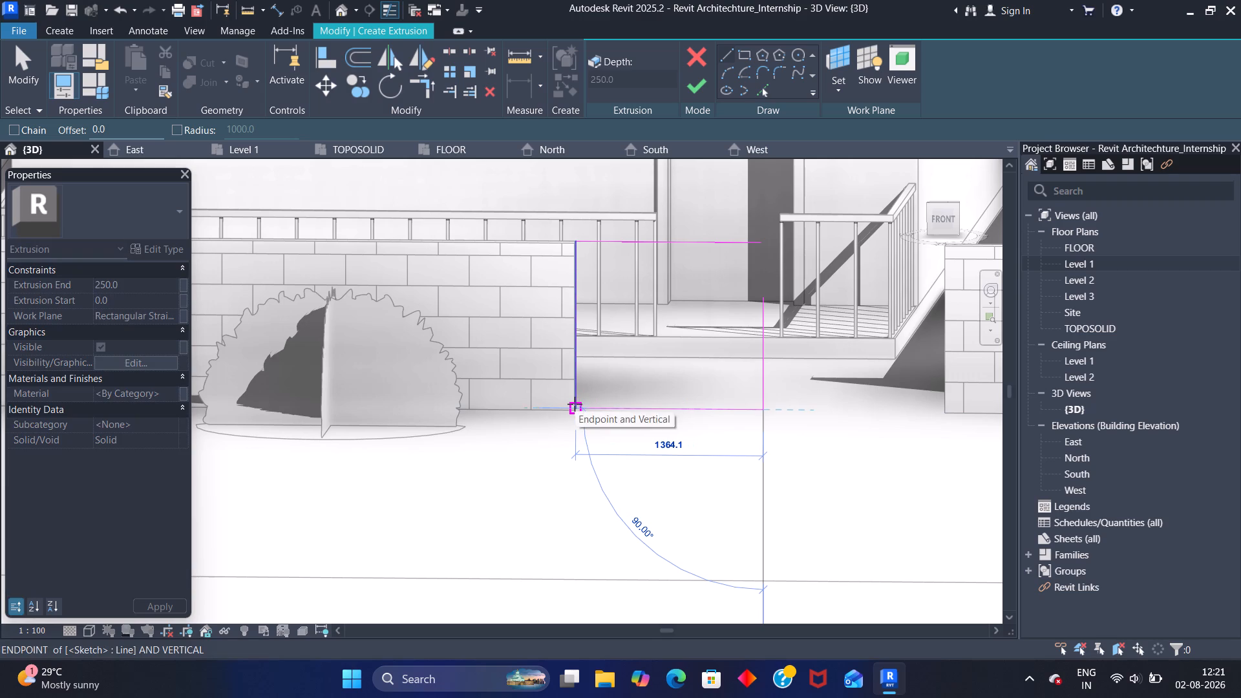
left_click(575, 404)
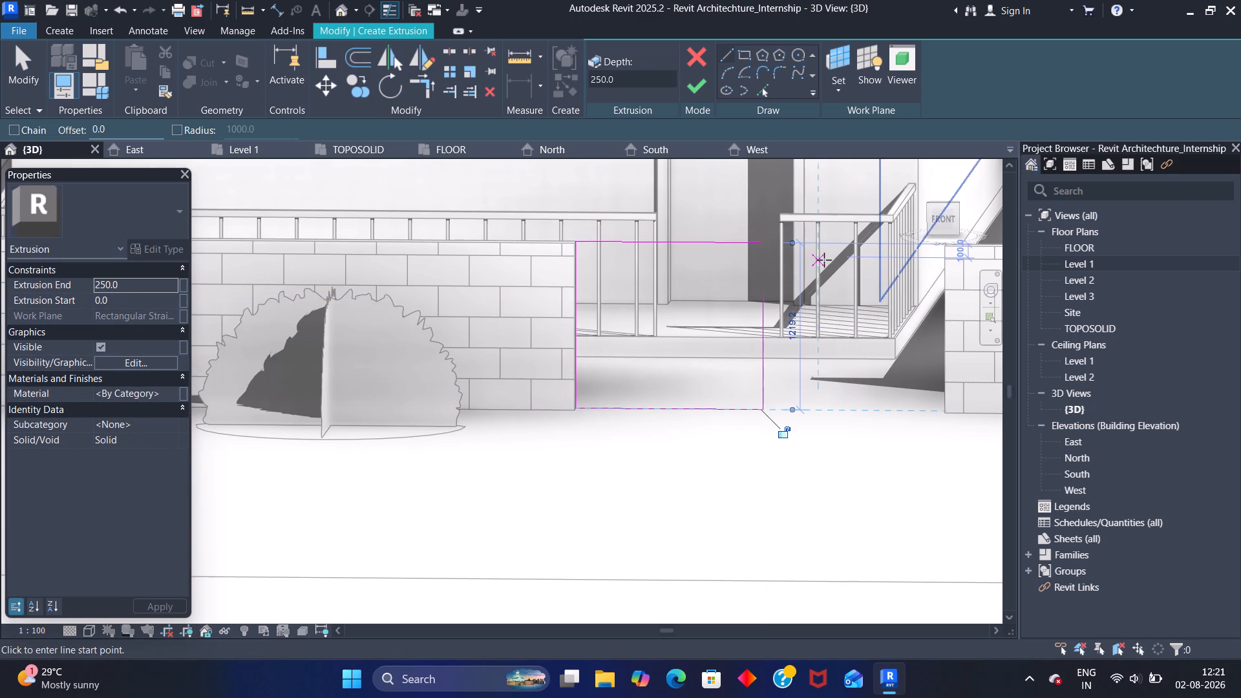
Extend the top edge about 1348 mm and the bottom edge about 1332 mm between the gate's middle and the shorter wall's end.
left_click(767, 241)
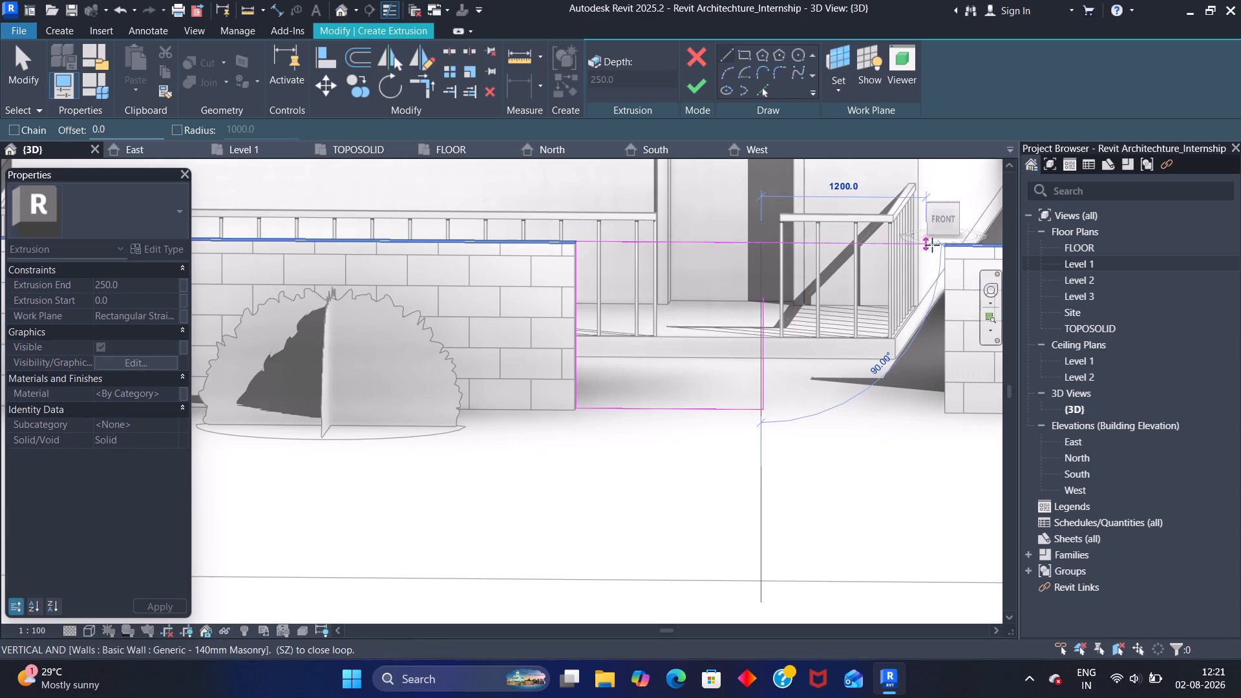
left_click(942, 245)
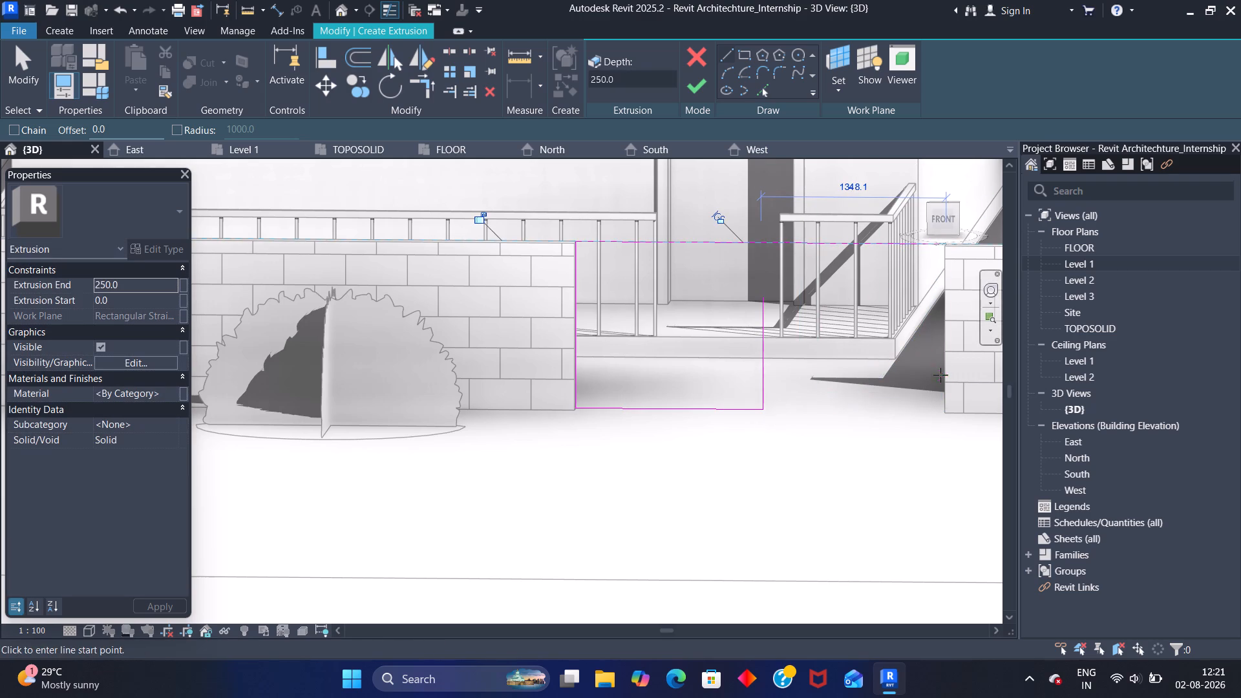
left_click(944, 410)
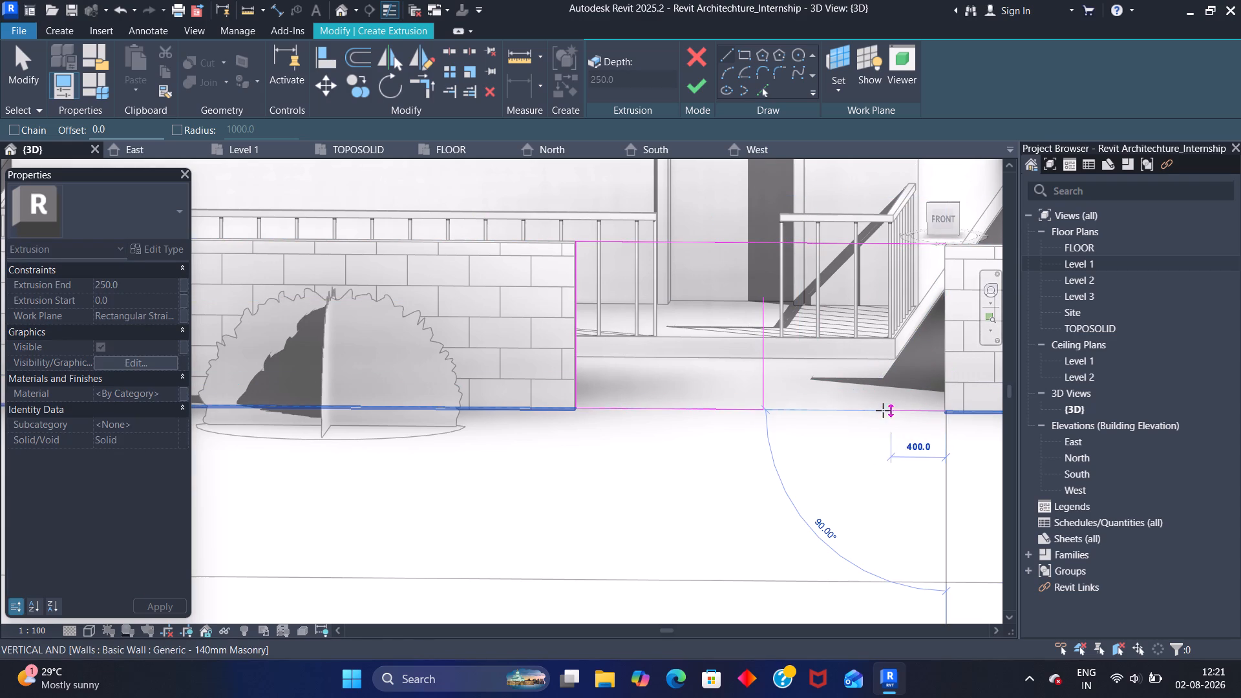
left_click(769, 408)
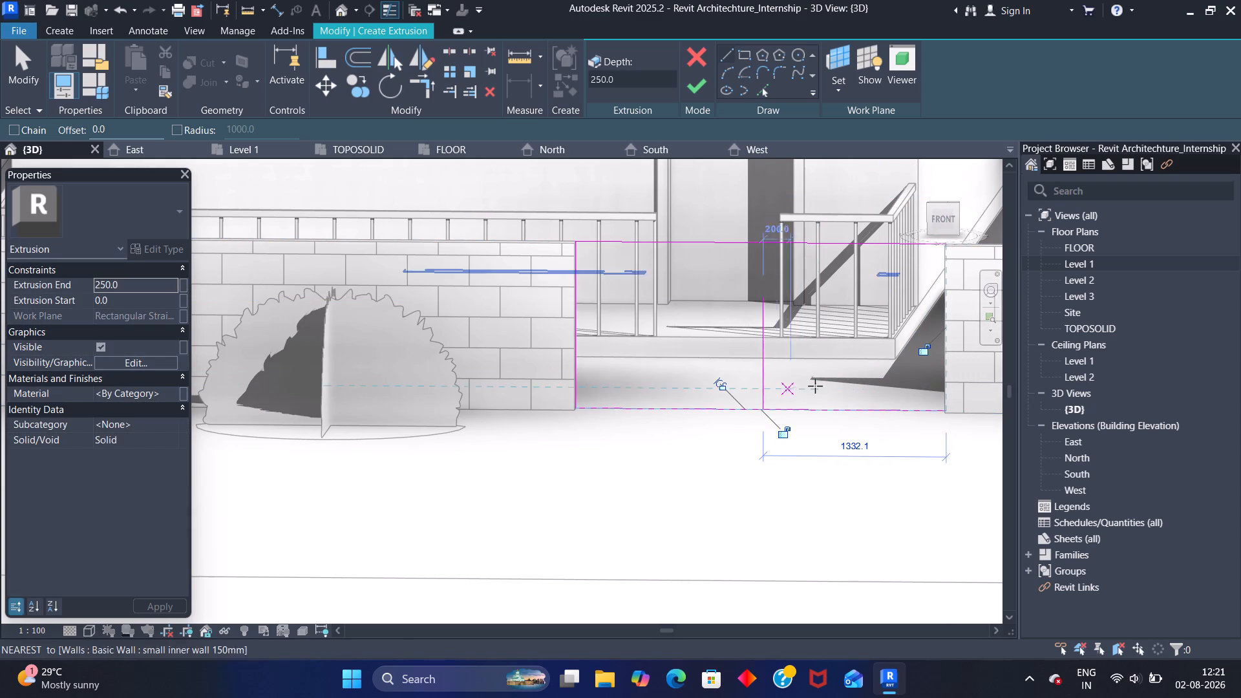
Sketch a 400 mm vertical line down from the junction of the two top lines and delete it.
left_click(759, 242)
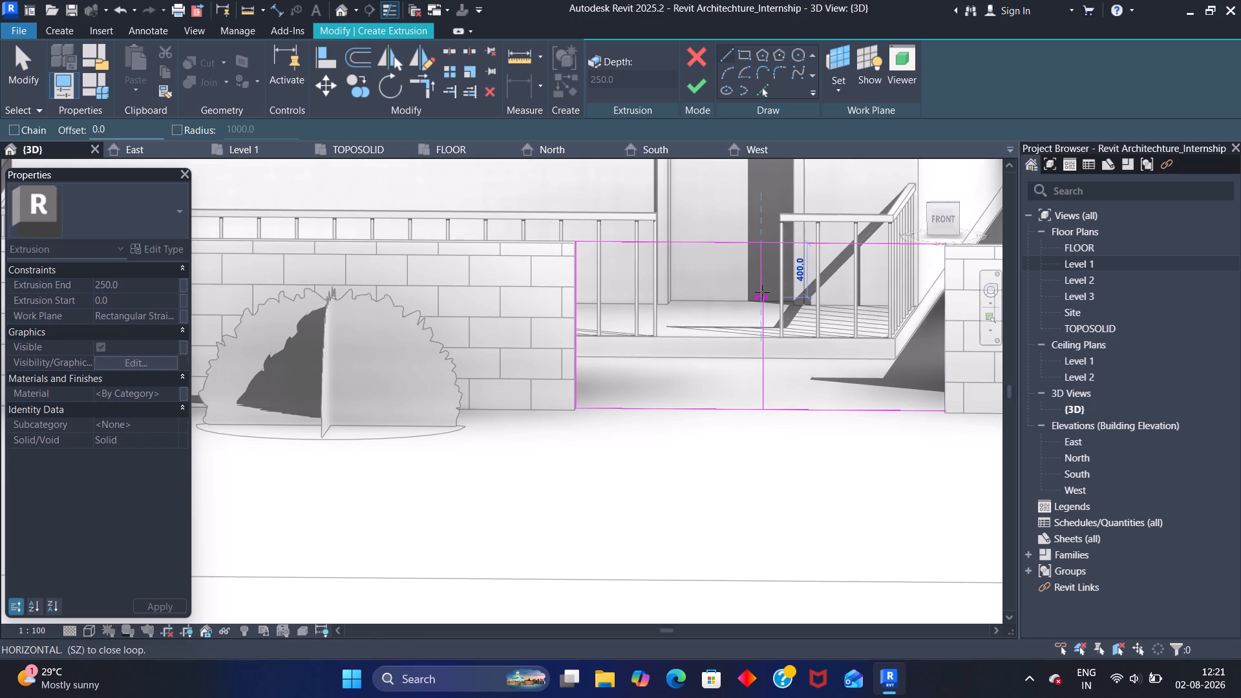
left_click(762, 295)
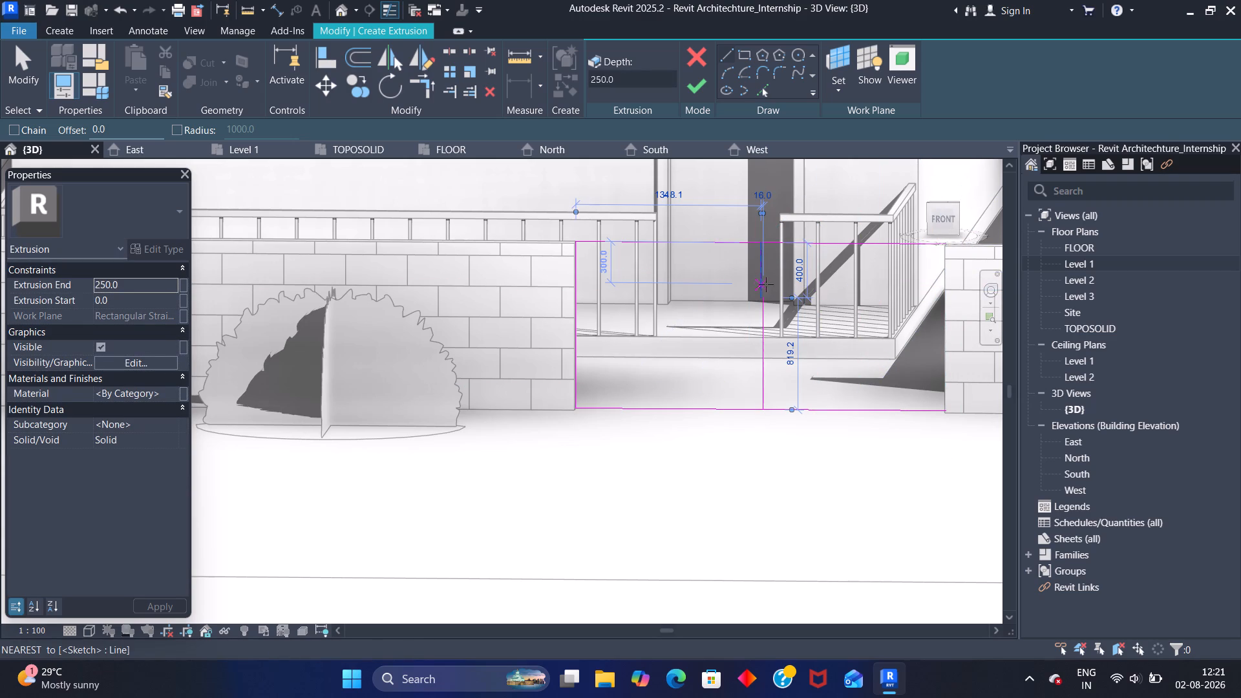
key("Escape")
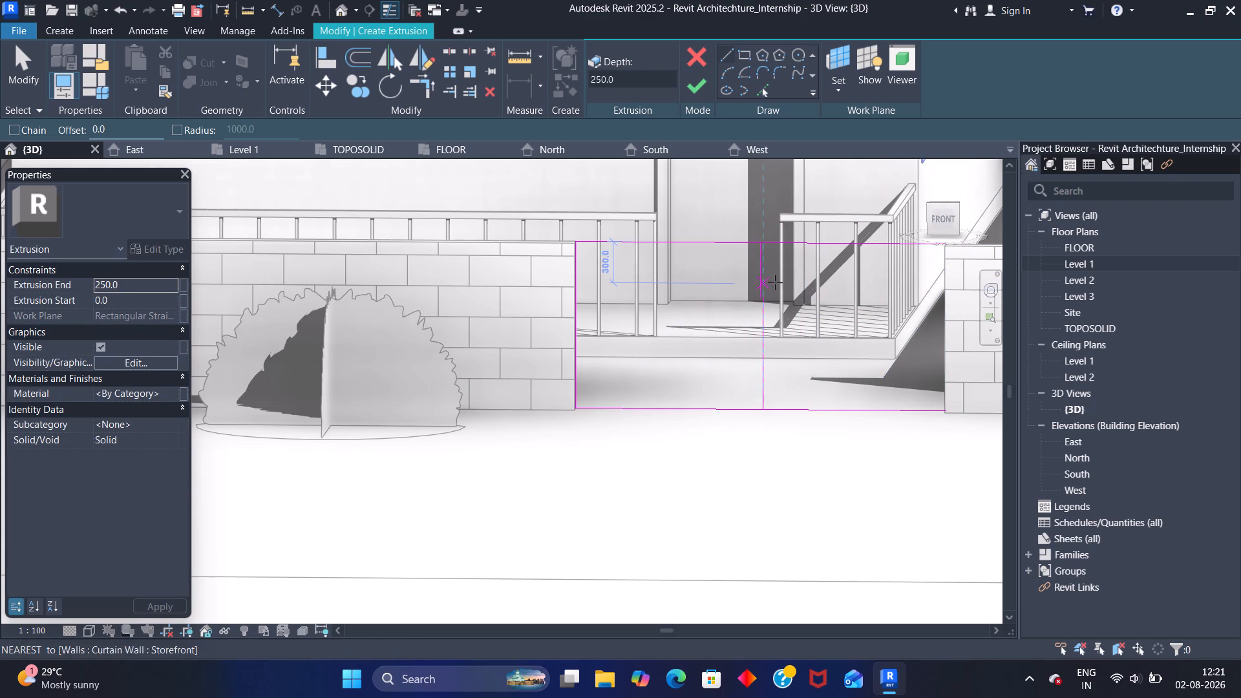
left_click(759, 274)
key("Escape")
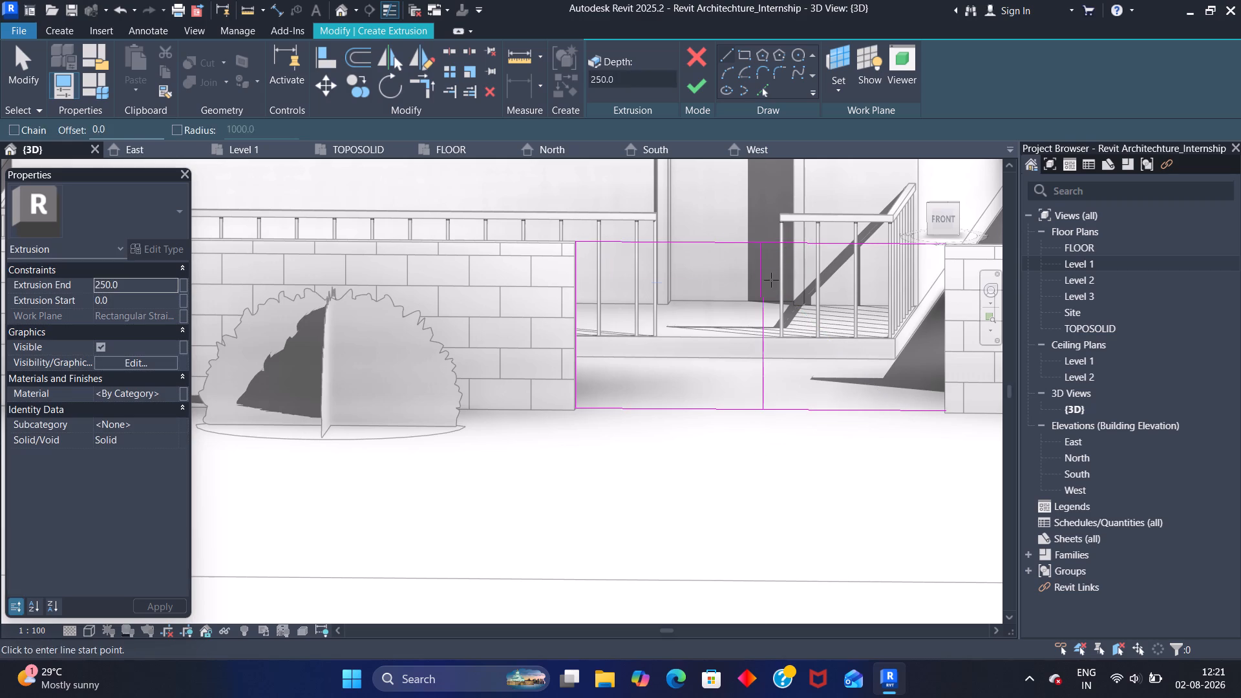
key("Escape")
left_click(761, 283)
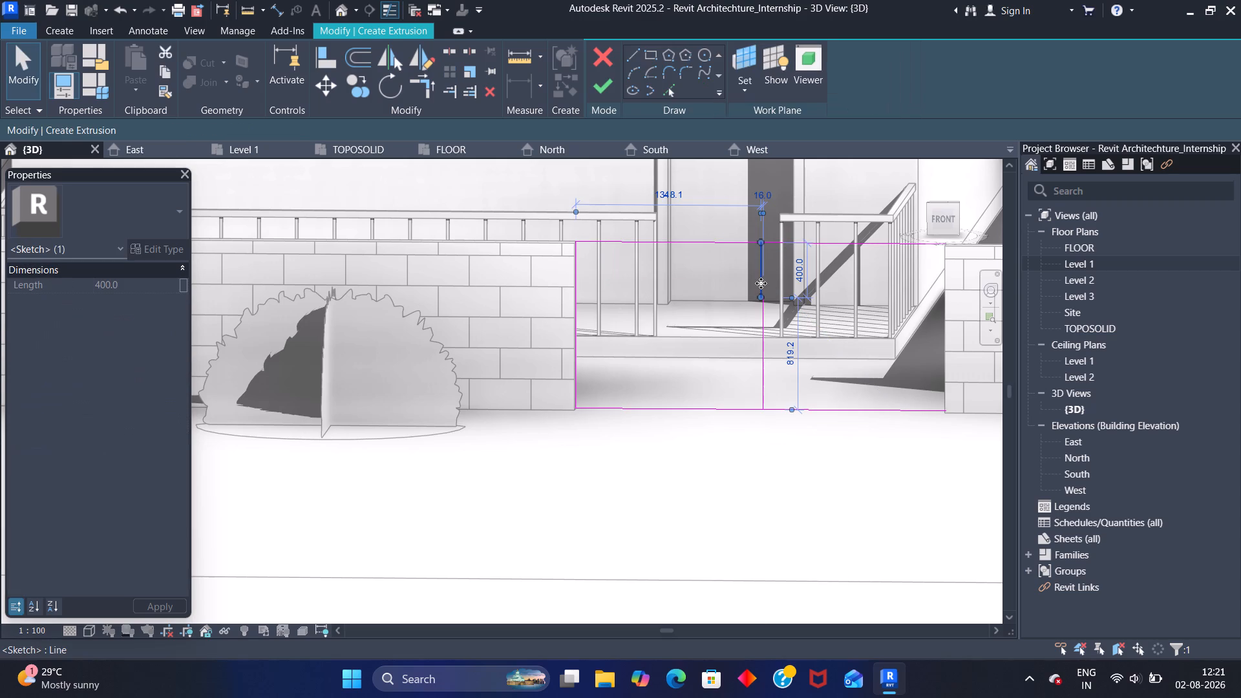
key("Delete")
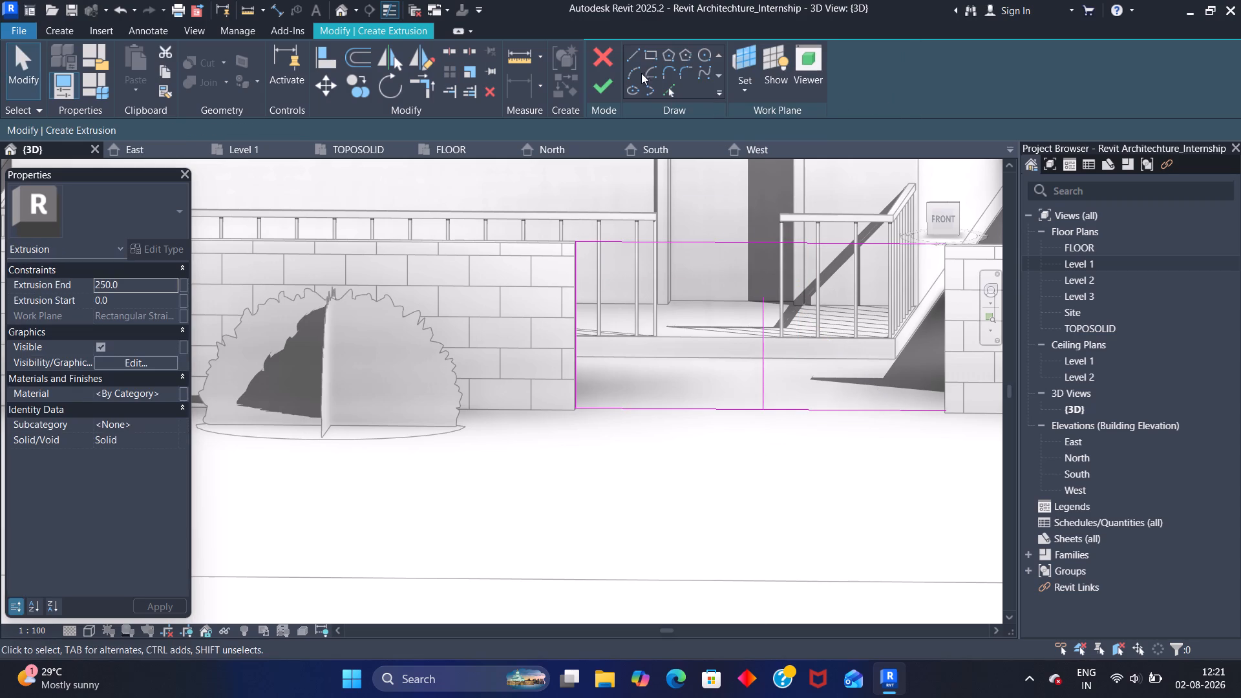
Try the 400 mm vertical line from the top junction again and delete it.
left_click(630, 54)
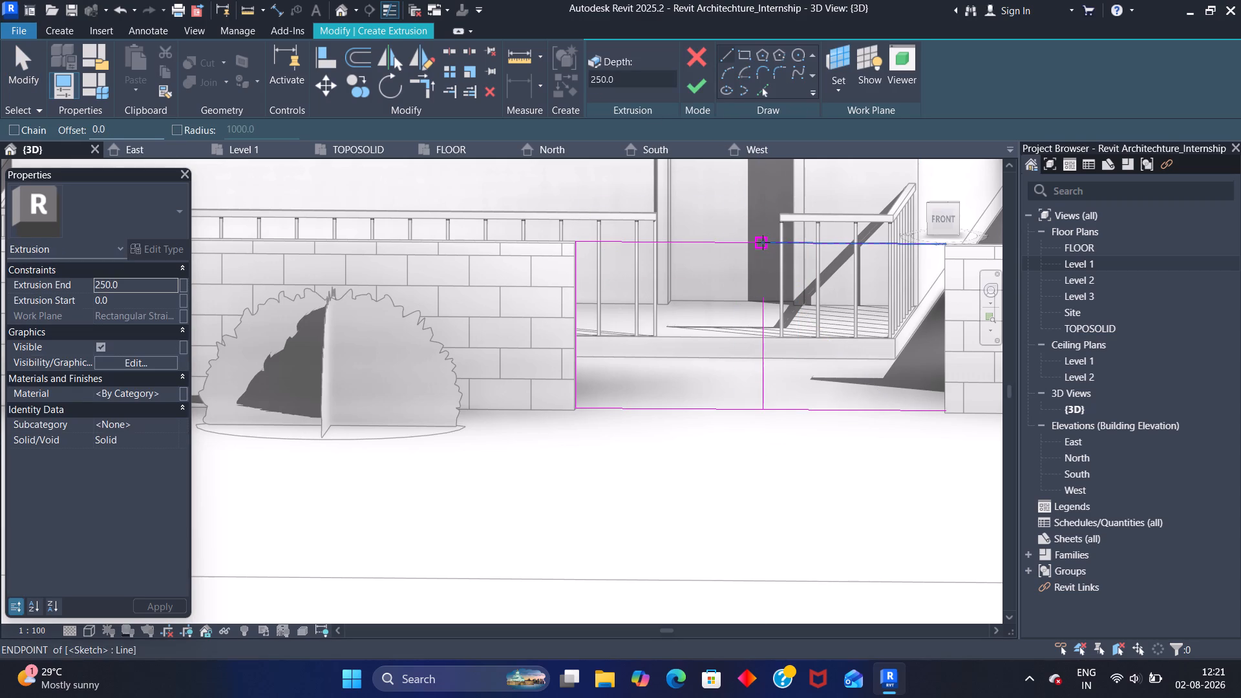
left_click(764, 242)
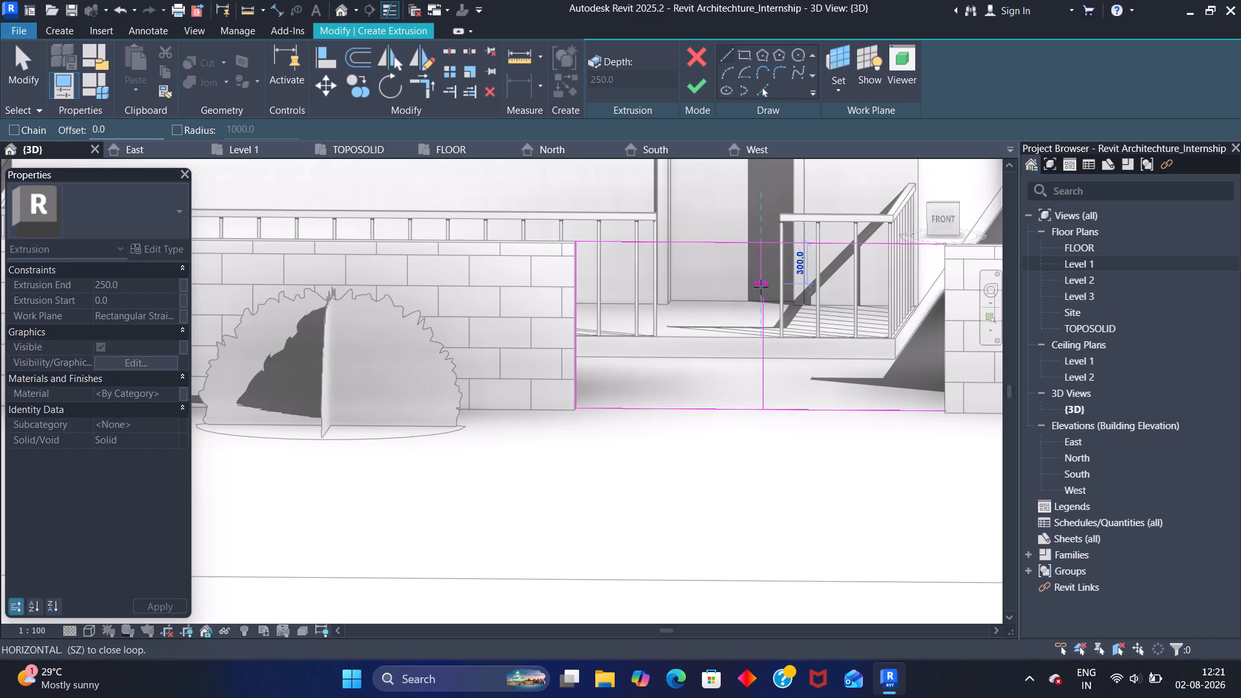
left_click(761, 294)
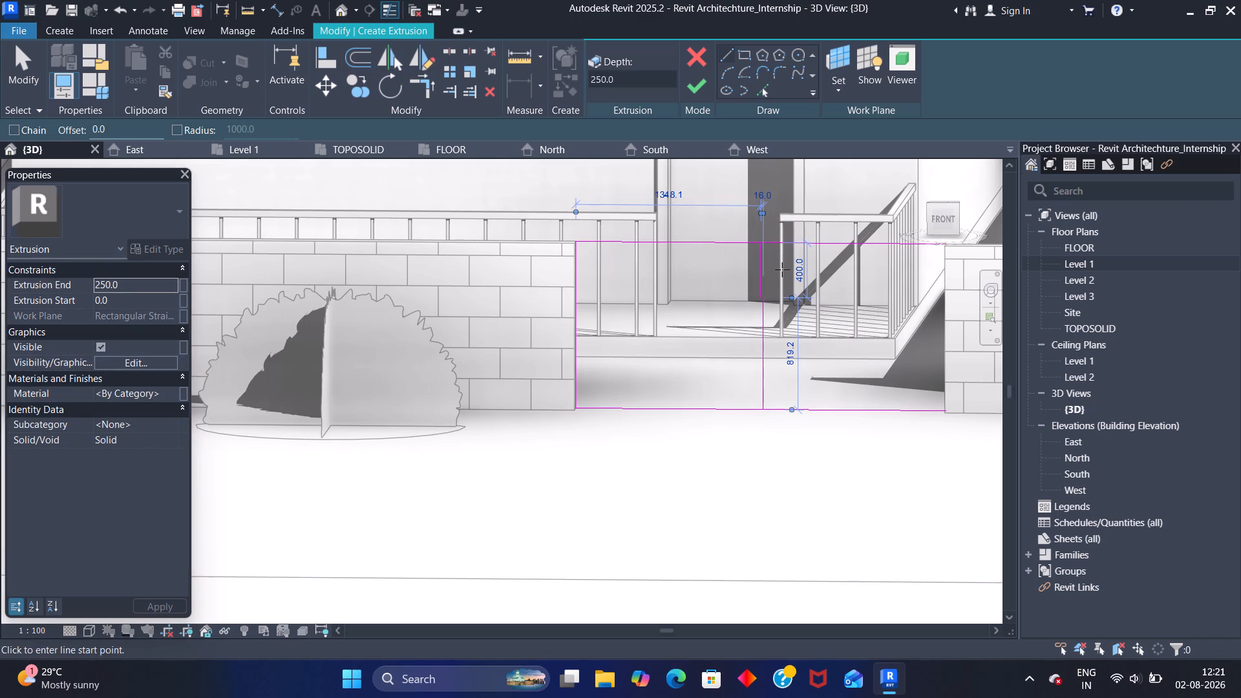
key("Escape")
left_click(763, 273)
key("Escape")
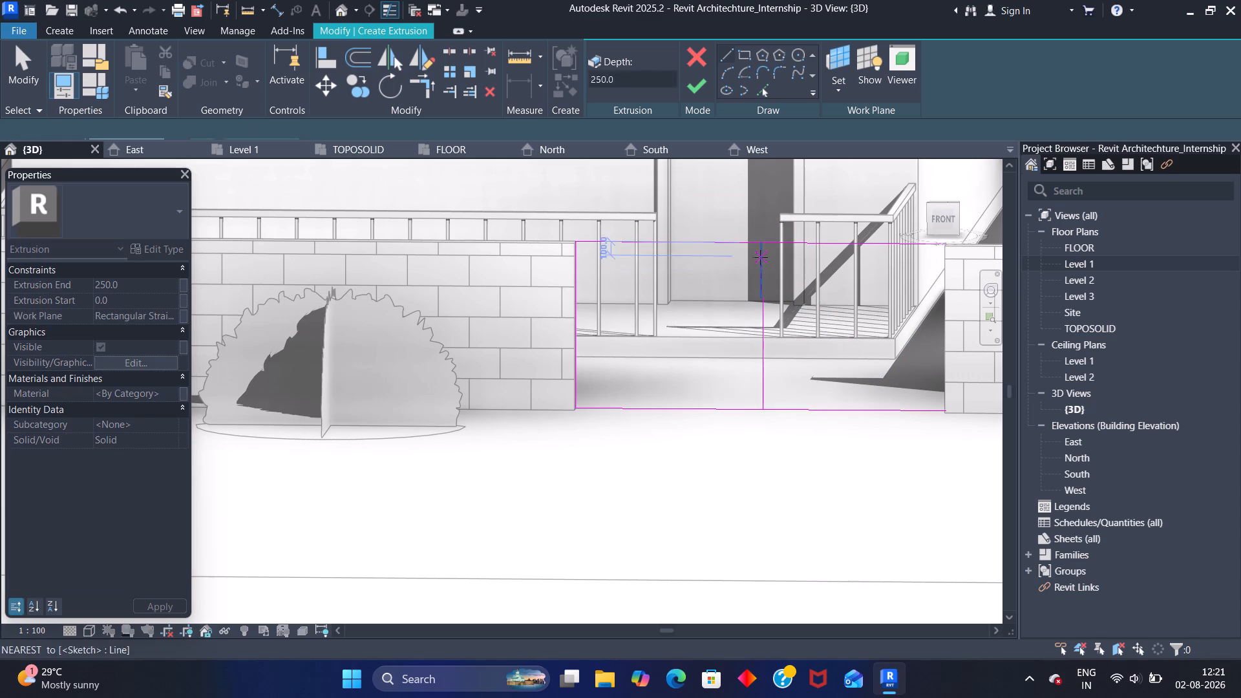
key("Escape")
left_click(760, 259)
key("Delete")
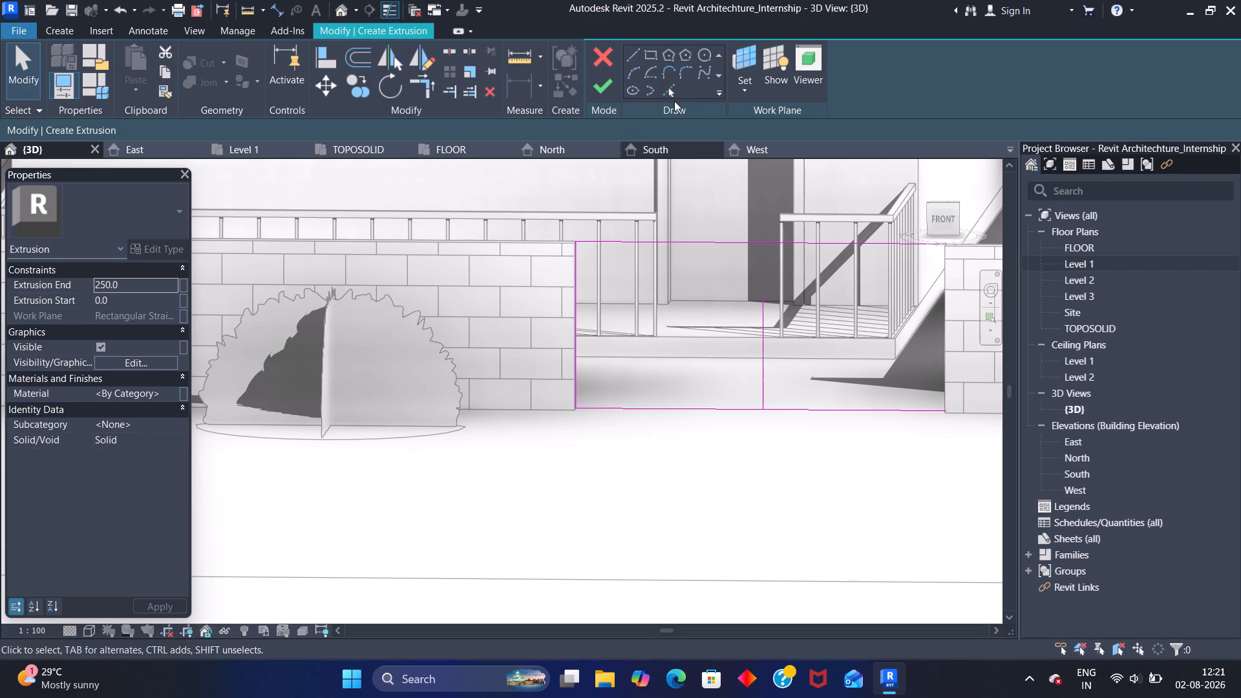
Sketch a vertical line from the upper endpoint of the central line up to the top edge.
left_click(631, 53)
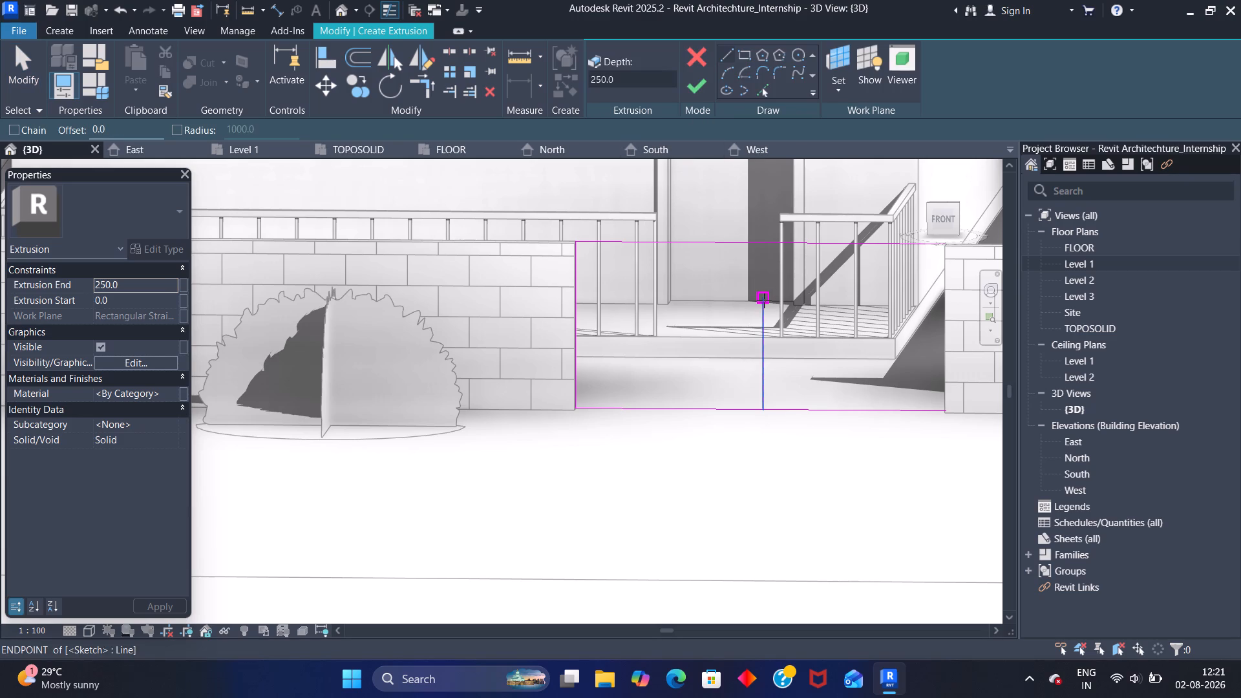
left_click(765, 299)
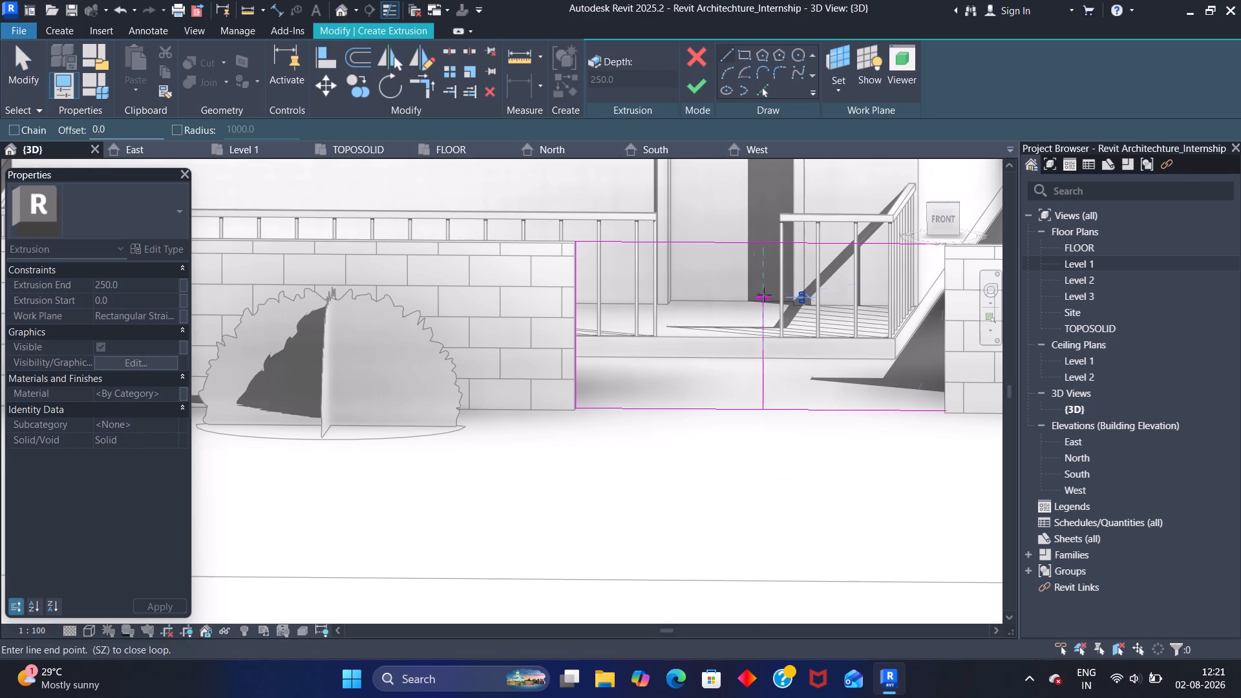
left_click(762, 242)
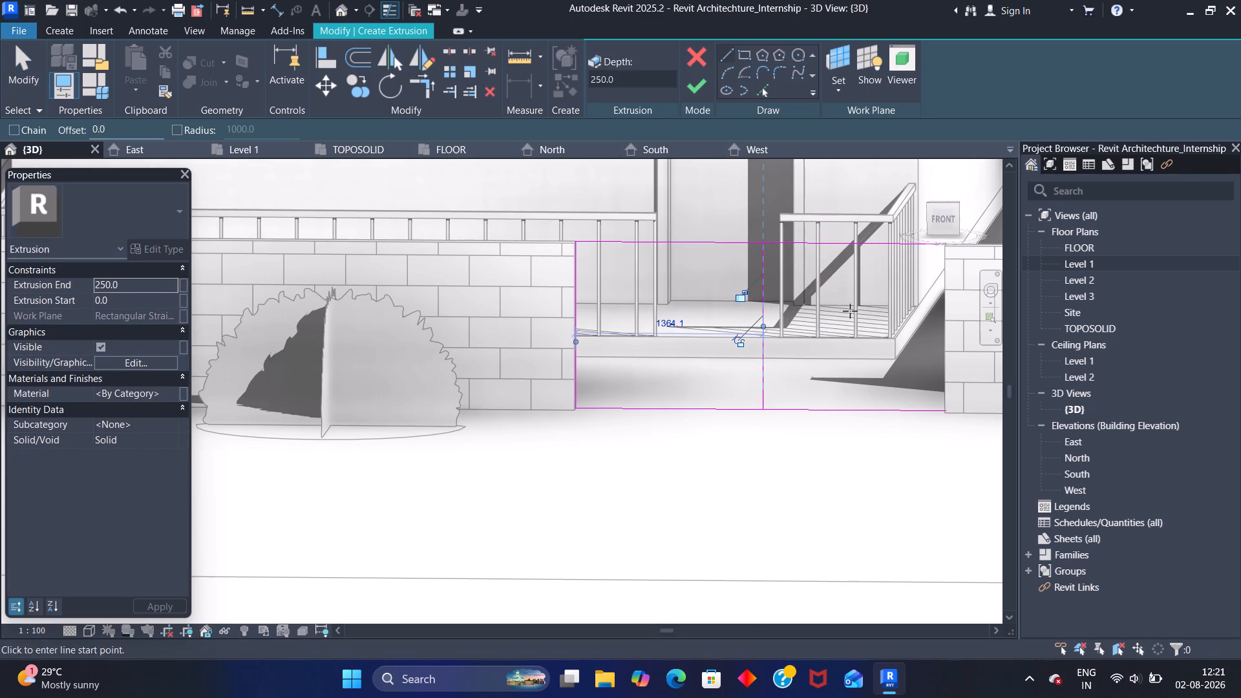
In the front view, sketch a vertical line up the shorter wall's end from the bottom edge to the top edge of the gate outline.
left_click(941, 244)
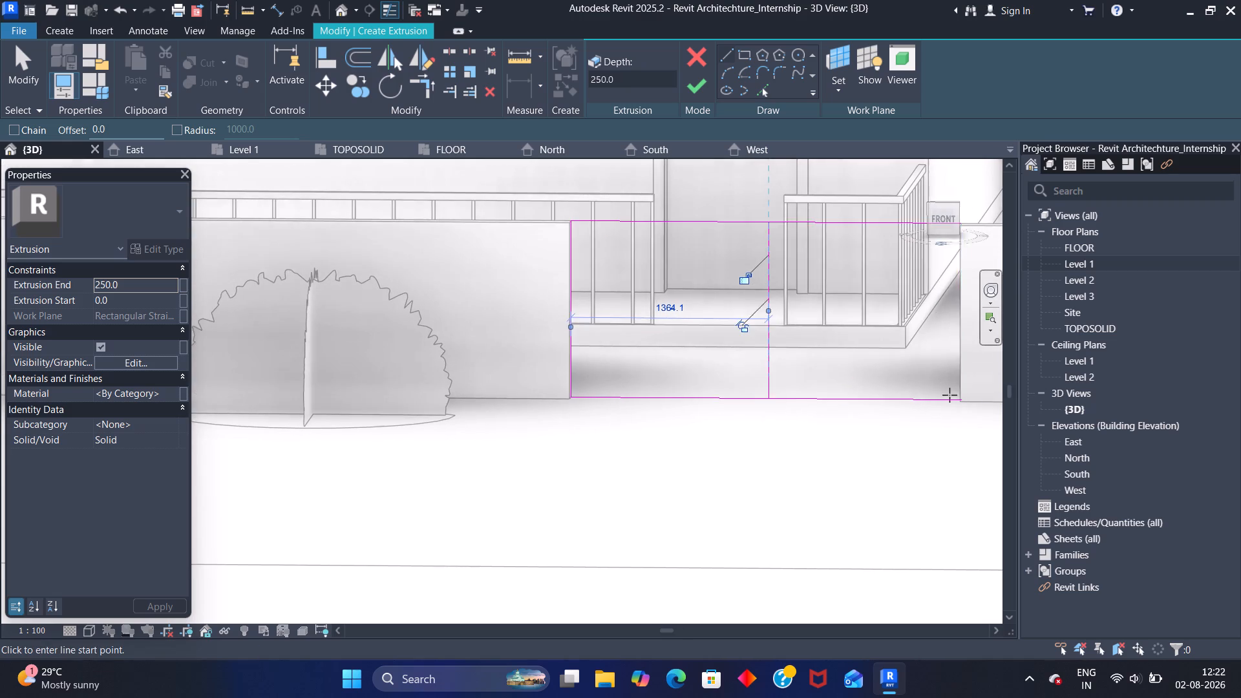
scroll(871, 374, "down", 7)
scroll(787, 403, "down", 1)
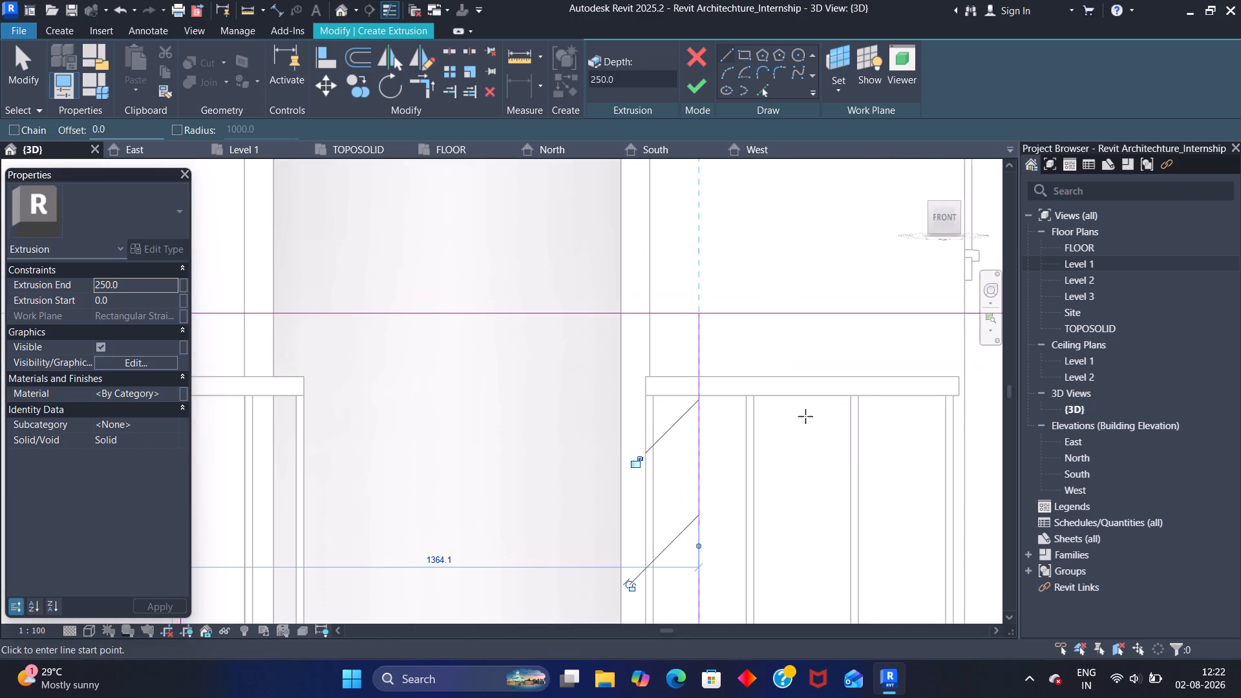
middle_click_drag(814, 450, 678, 216)
scroll(778, 390, "down", 2)
scroll(720, 372, "up", 2)
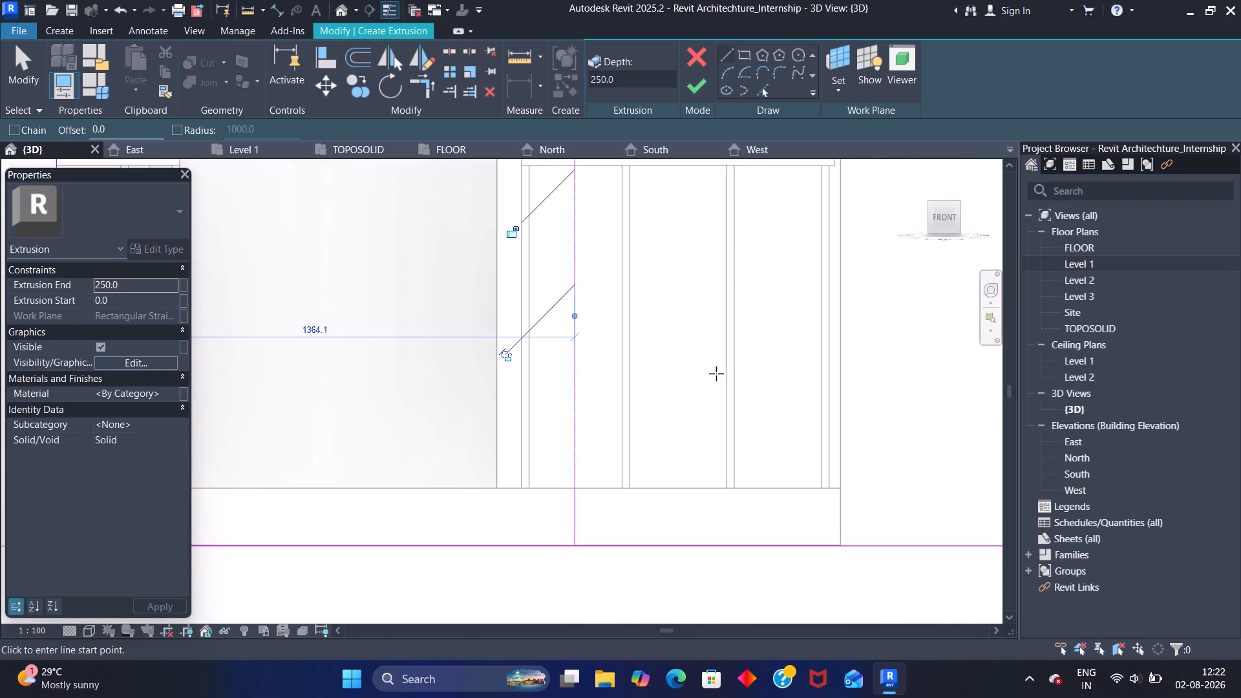
scroll(716, 374, "up", 7)
scroll(716, 374, "down", 17)
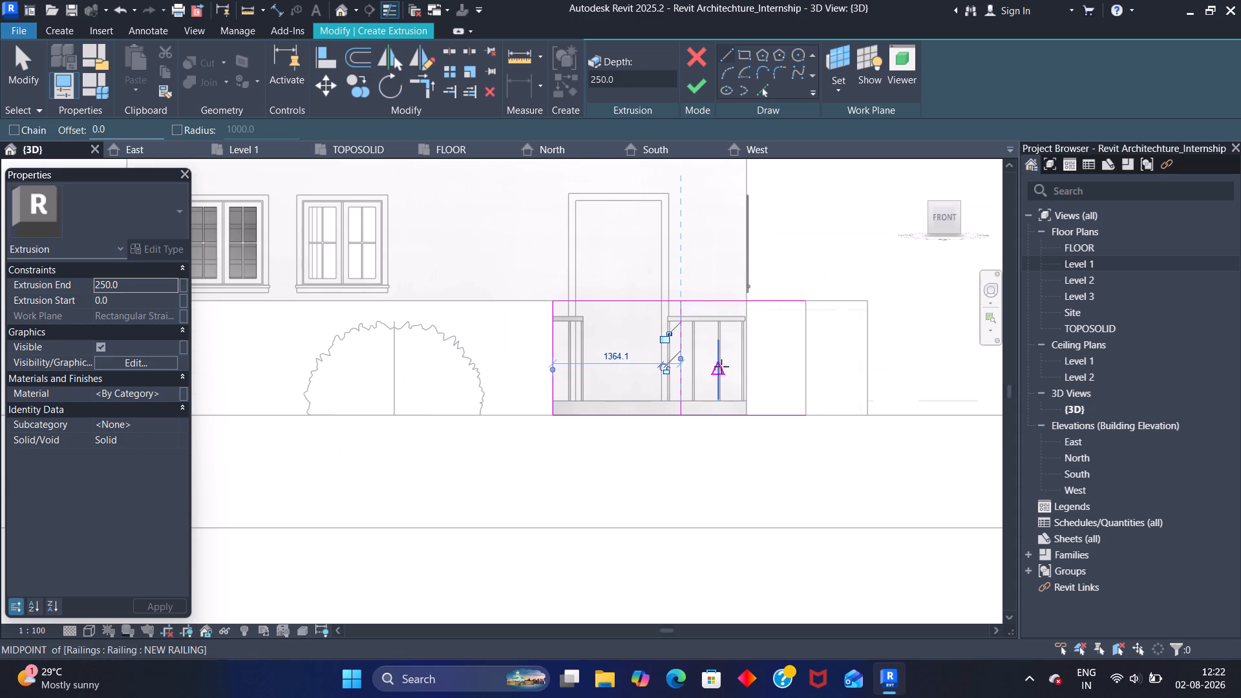
scroll(749, 352, "up", 8)
scroll(746, 352, "down", 3)
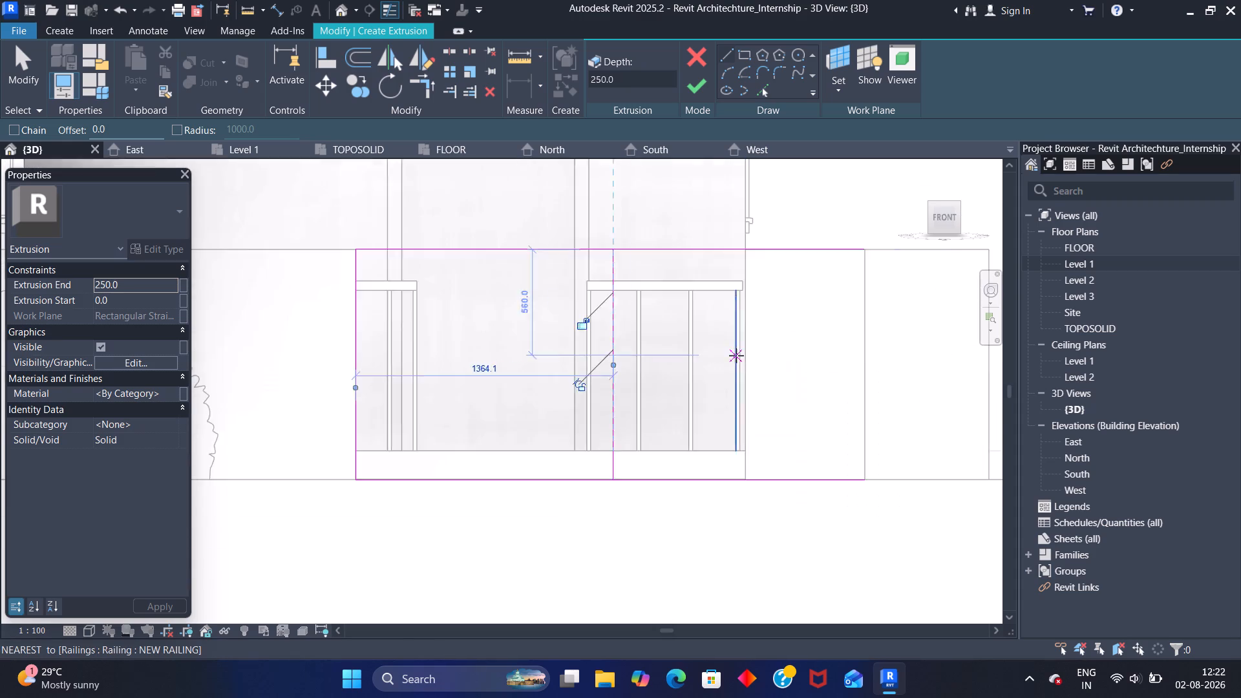
scroll(736, 355, "down", 7)
scroll(719, 360, "up", 9)
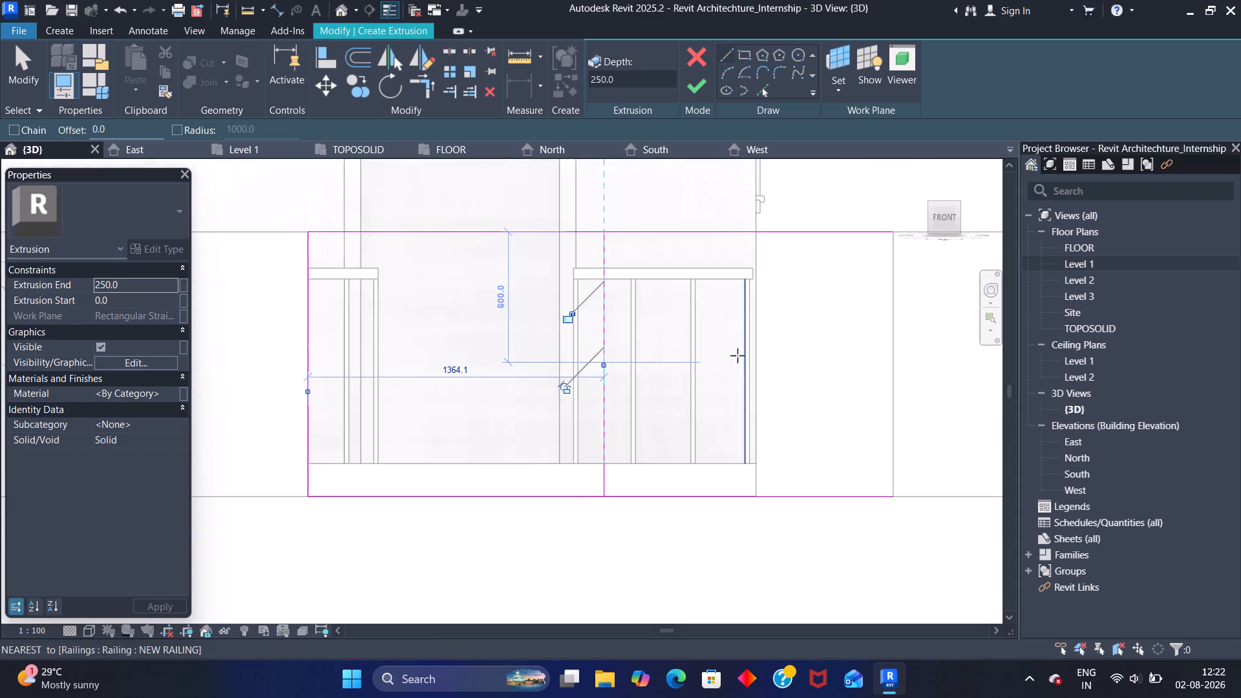
scroll(794, 339, "down", 4)
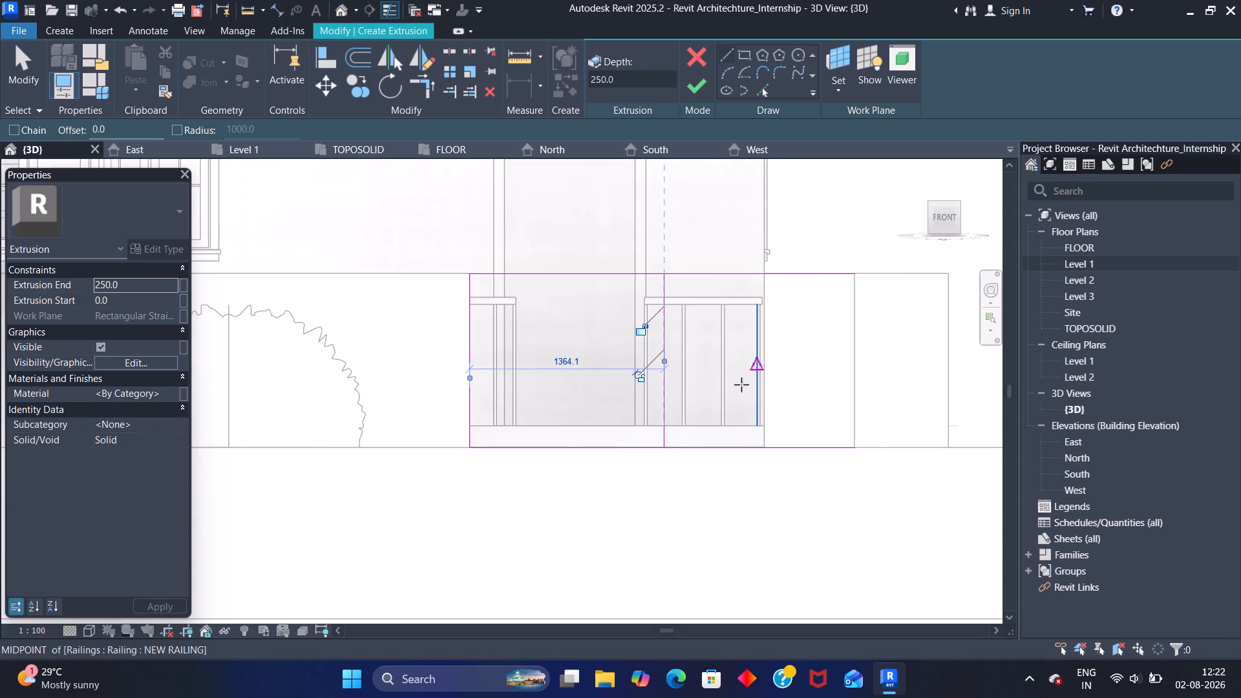
scroll(747, 448, "down", 2)
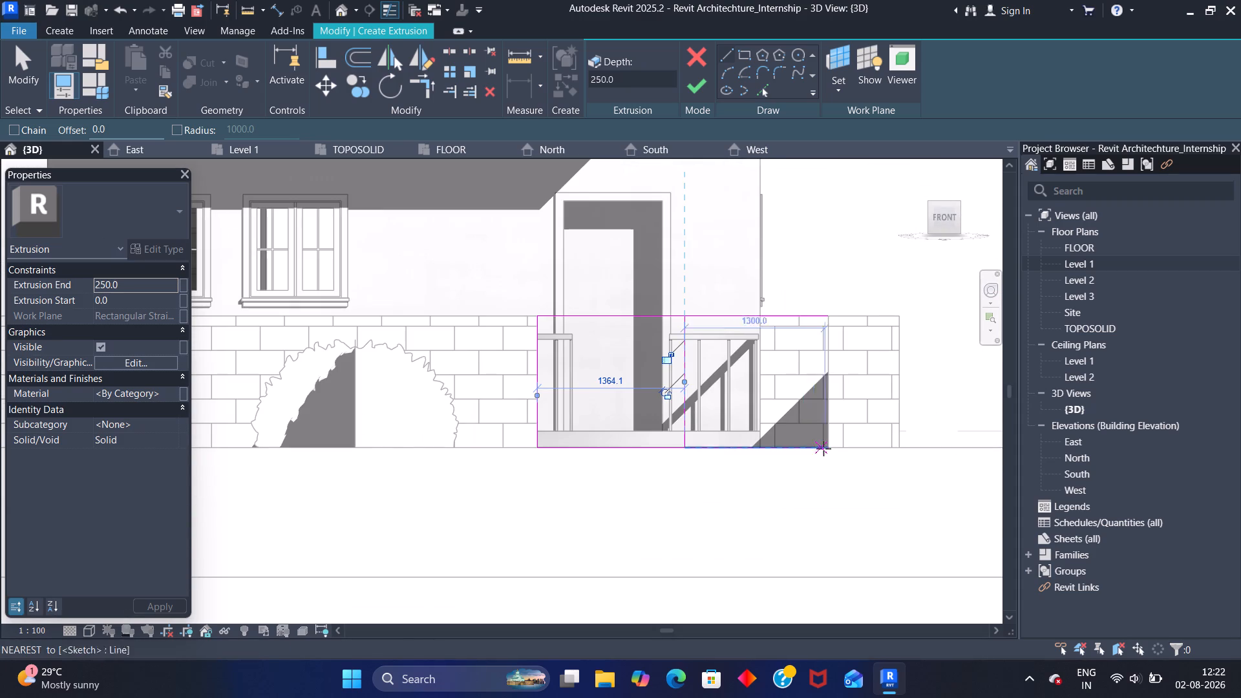
left_click(827, 450)
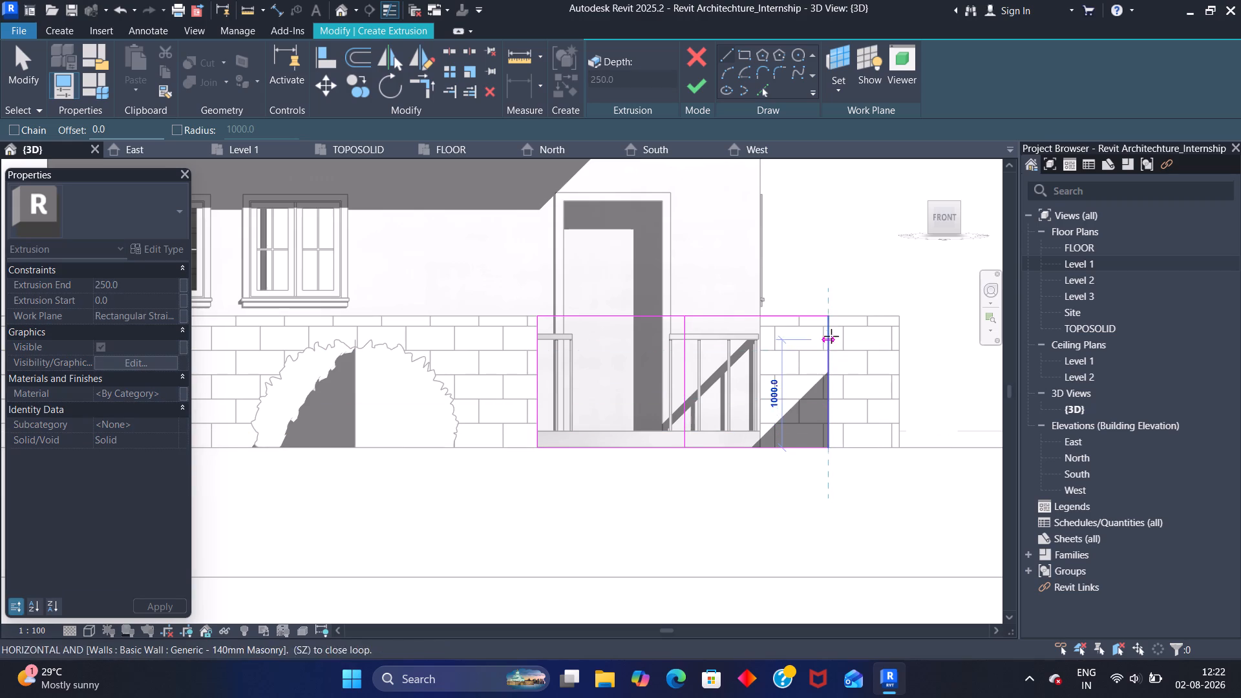
left_click(827, 317)
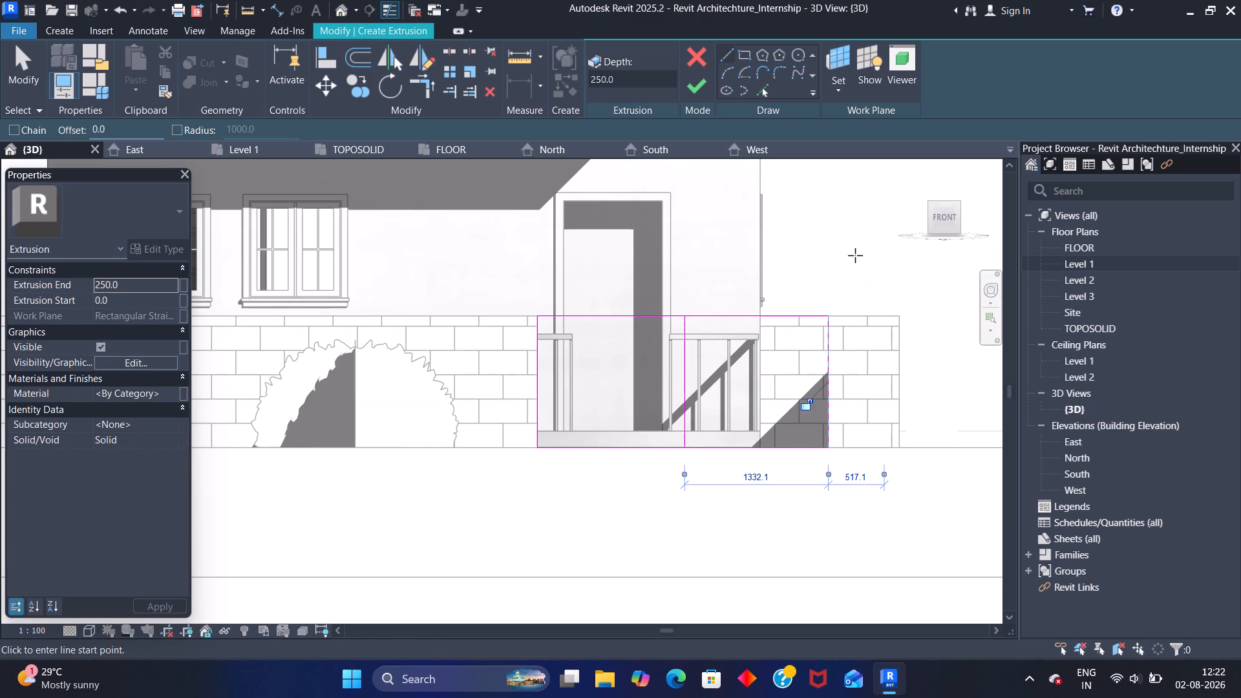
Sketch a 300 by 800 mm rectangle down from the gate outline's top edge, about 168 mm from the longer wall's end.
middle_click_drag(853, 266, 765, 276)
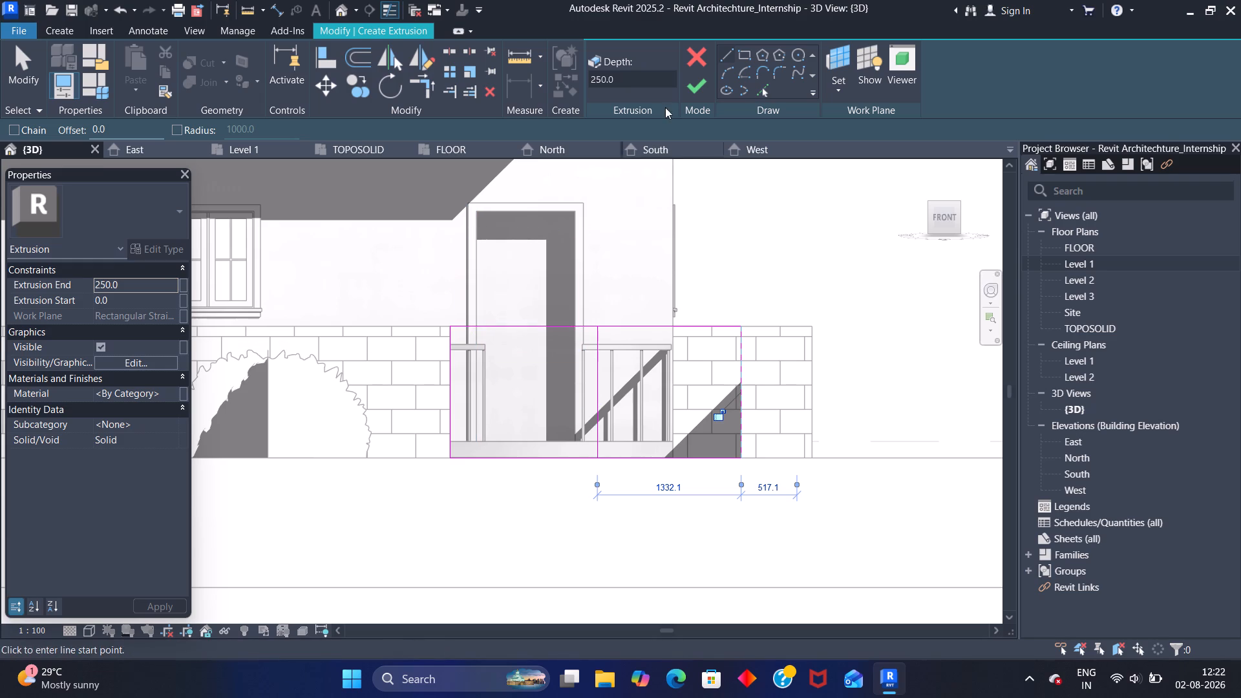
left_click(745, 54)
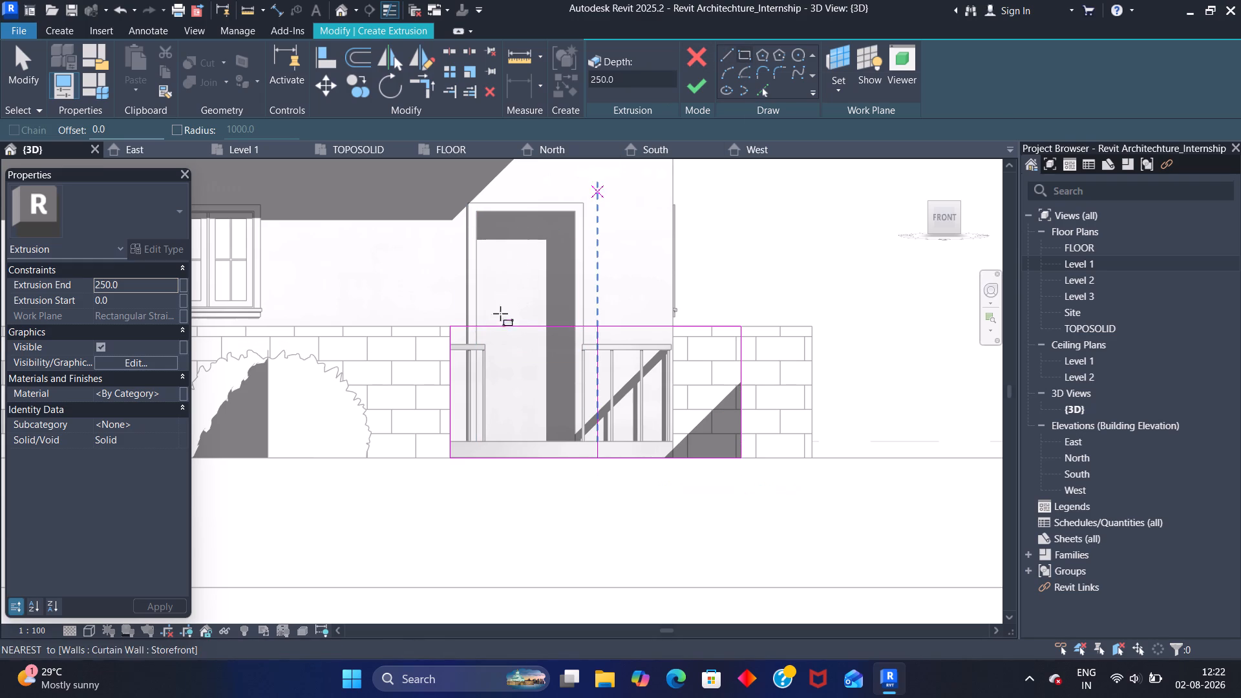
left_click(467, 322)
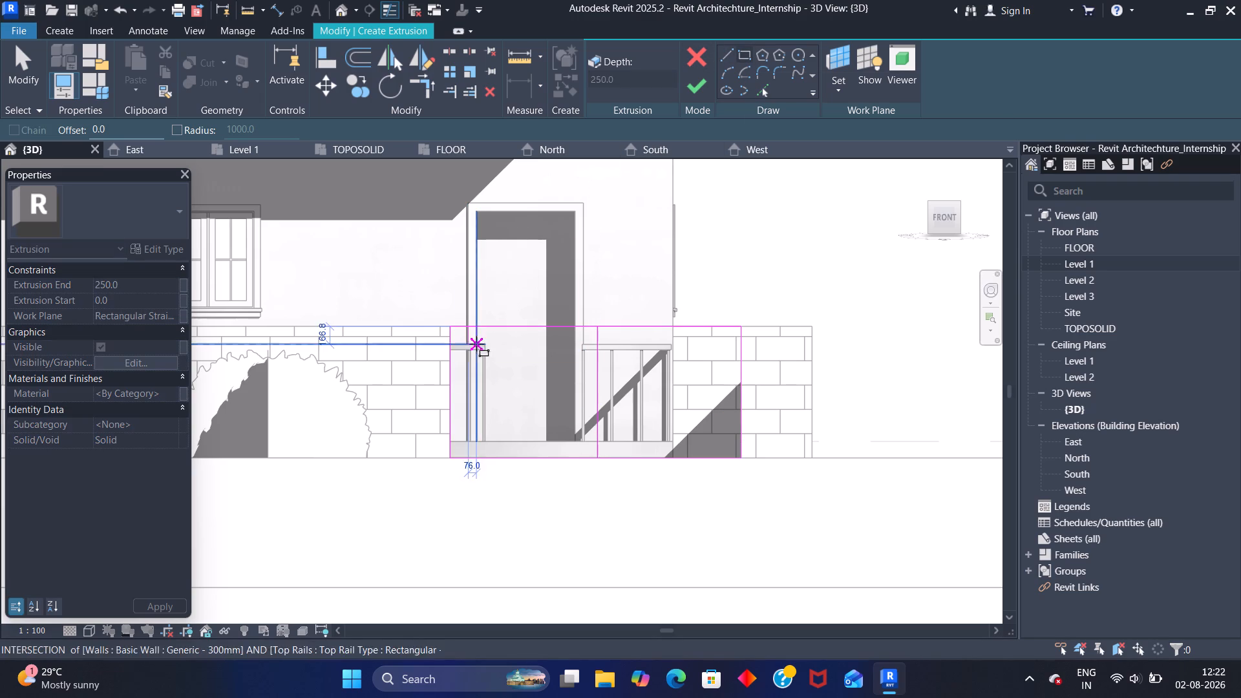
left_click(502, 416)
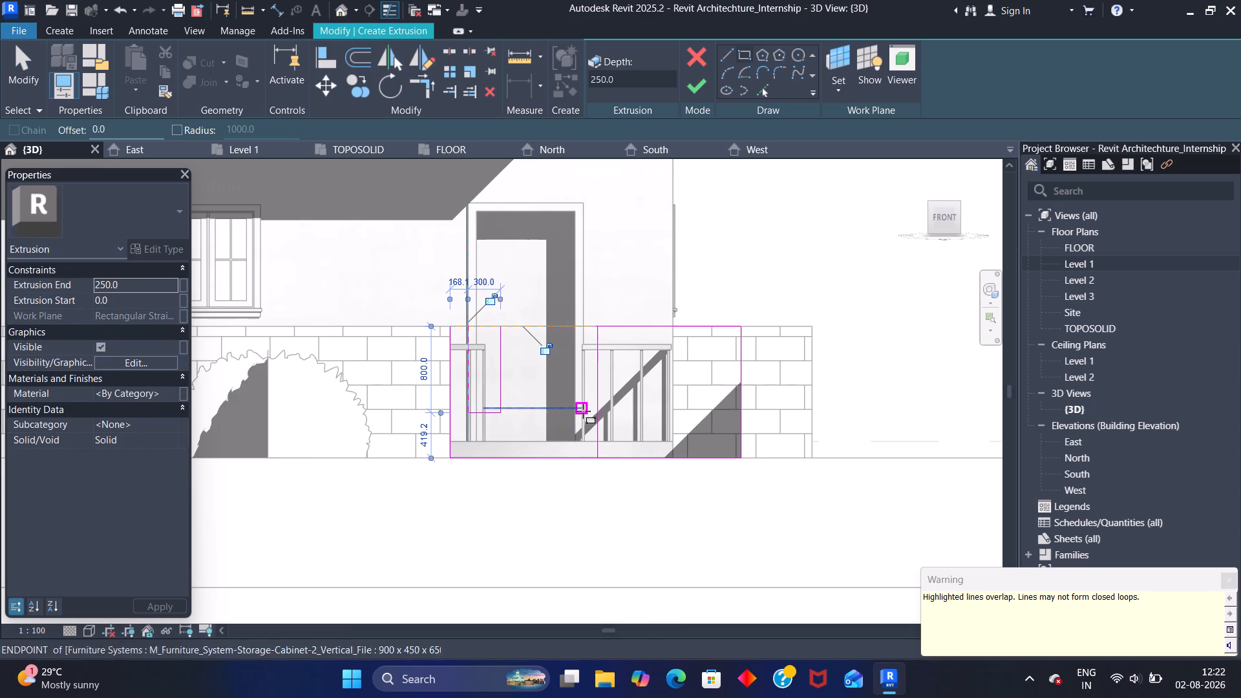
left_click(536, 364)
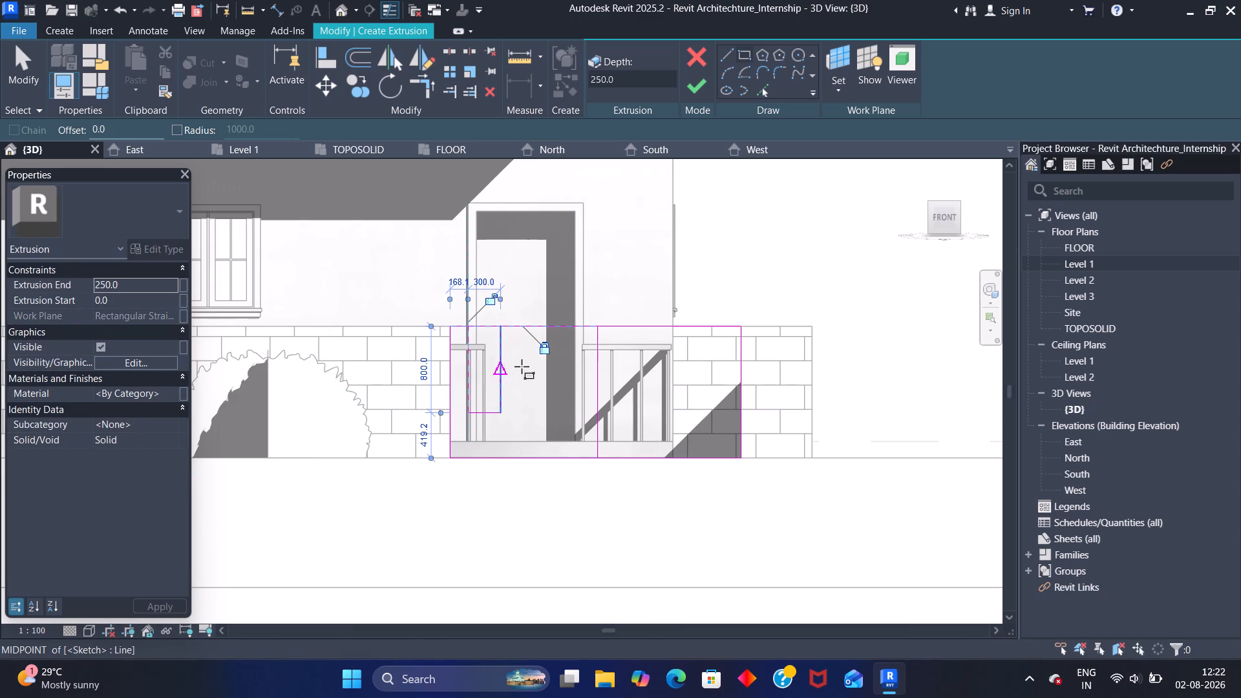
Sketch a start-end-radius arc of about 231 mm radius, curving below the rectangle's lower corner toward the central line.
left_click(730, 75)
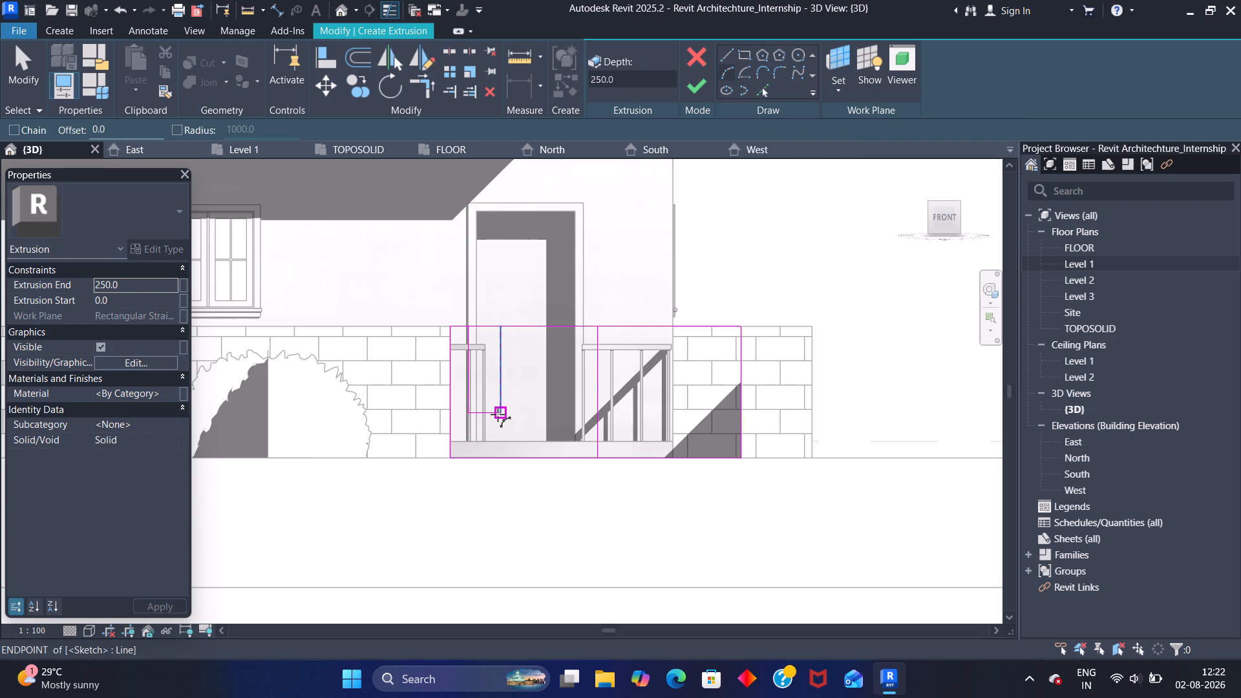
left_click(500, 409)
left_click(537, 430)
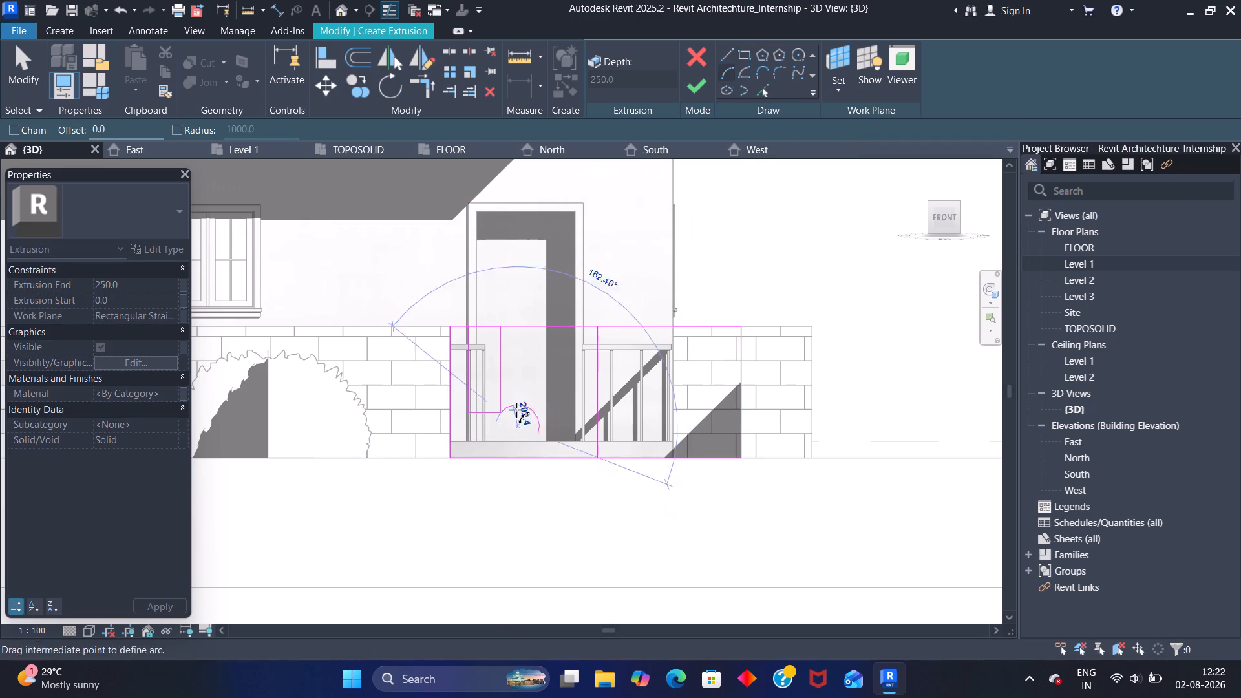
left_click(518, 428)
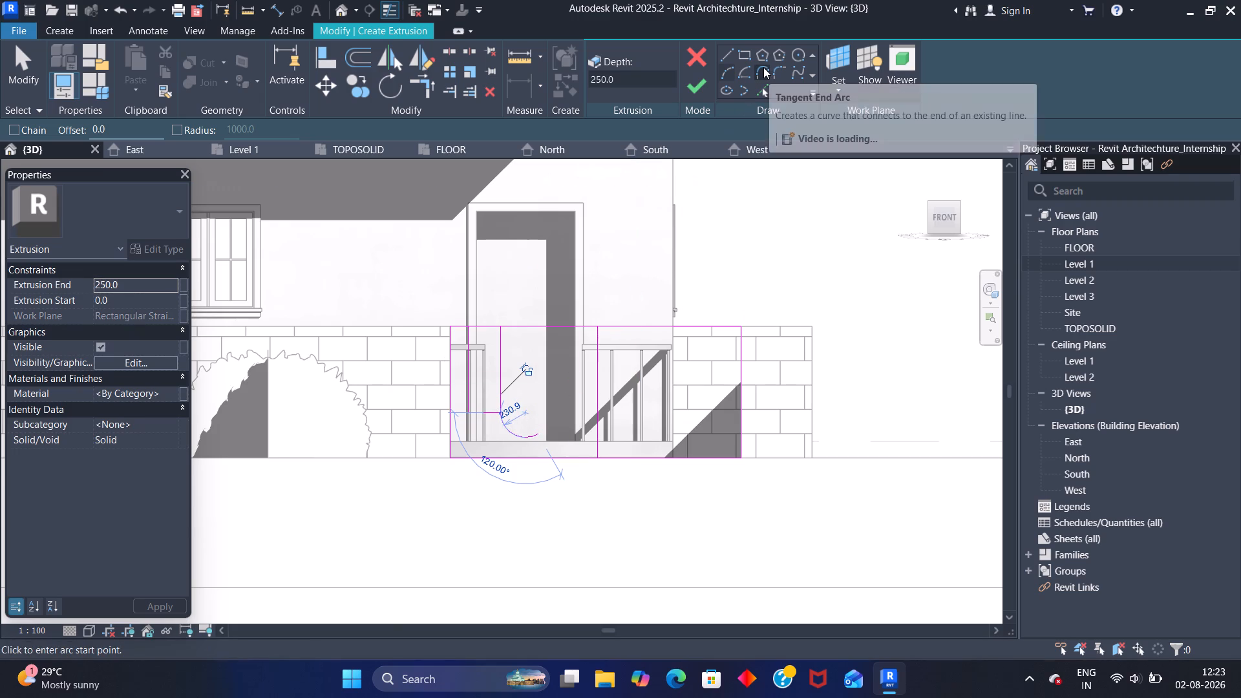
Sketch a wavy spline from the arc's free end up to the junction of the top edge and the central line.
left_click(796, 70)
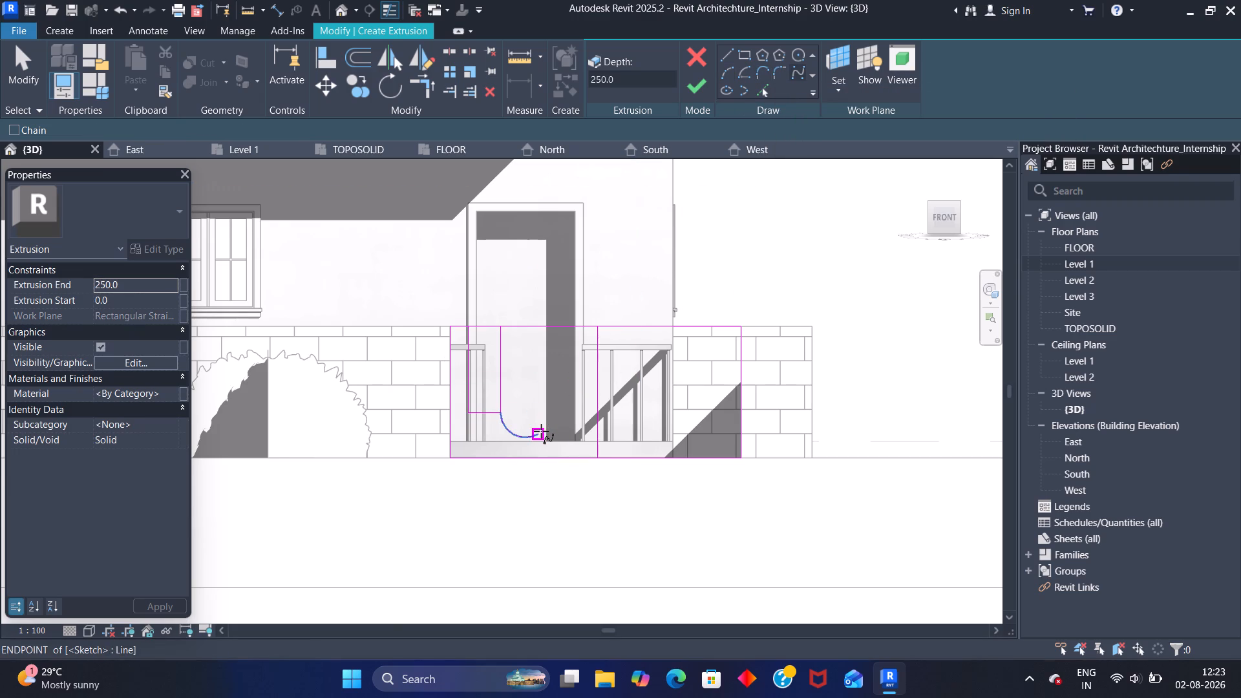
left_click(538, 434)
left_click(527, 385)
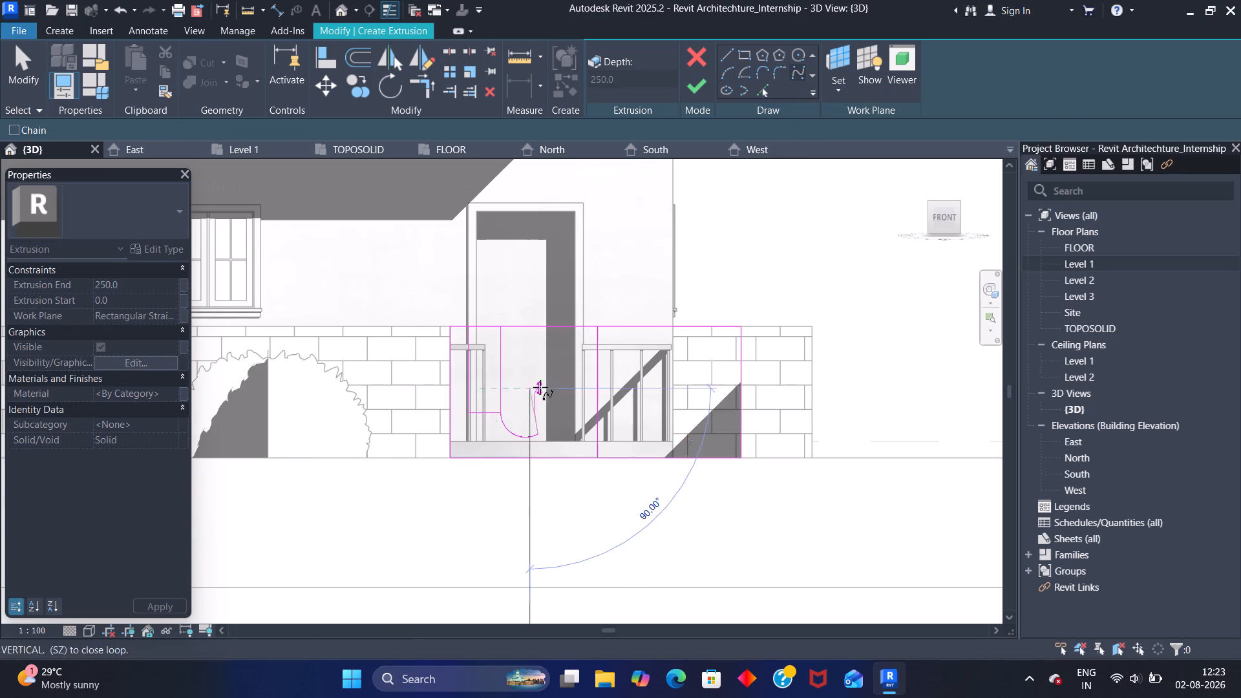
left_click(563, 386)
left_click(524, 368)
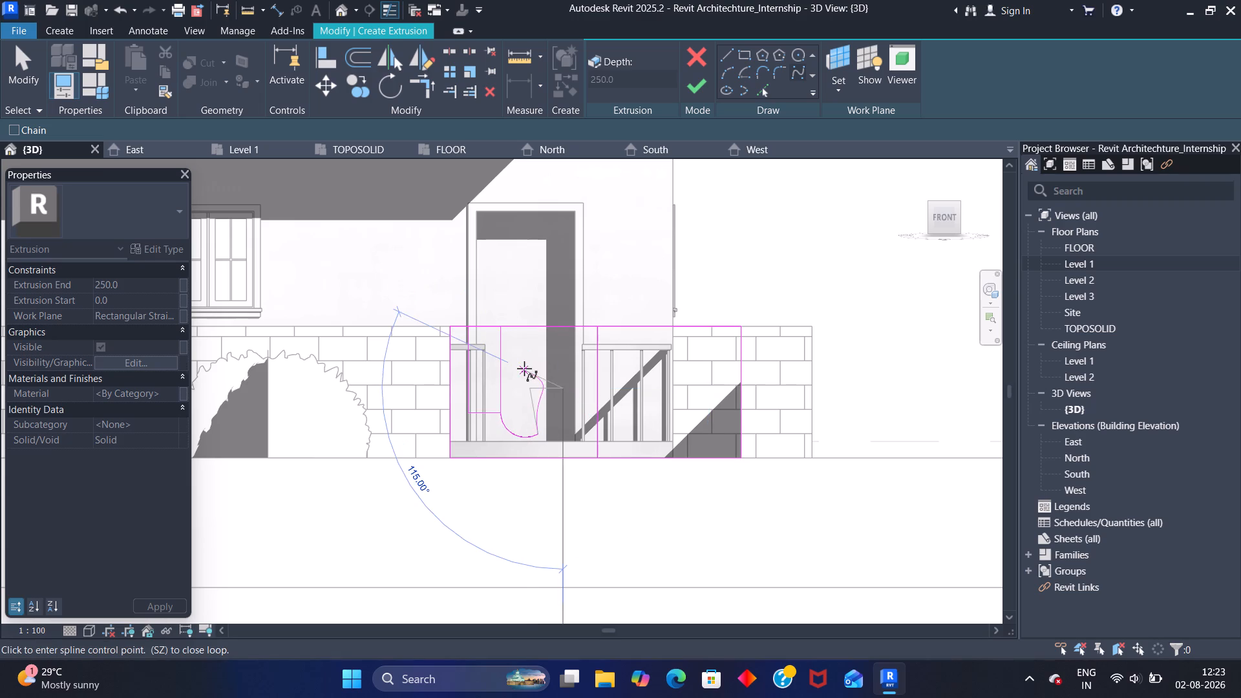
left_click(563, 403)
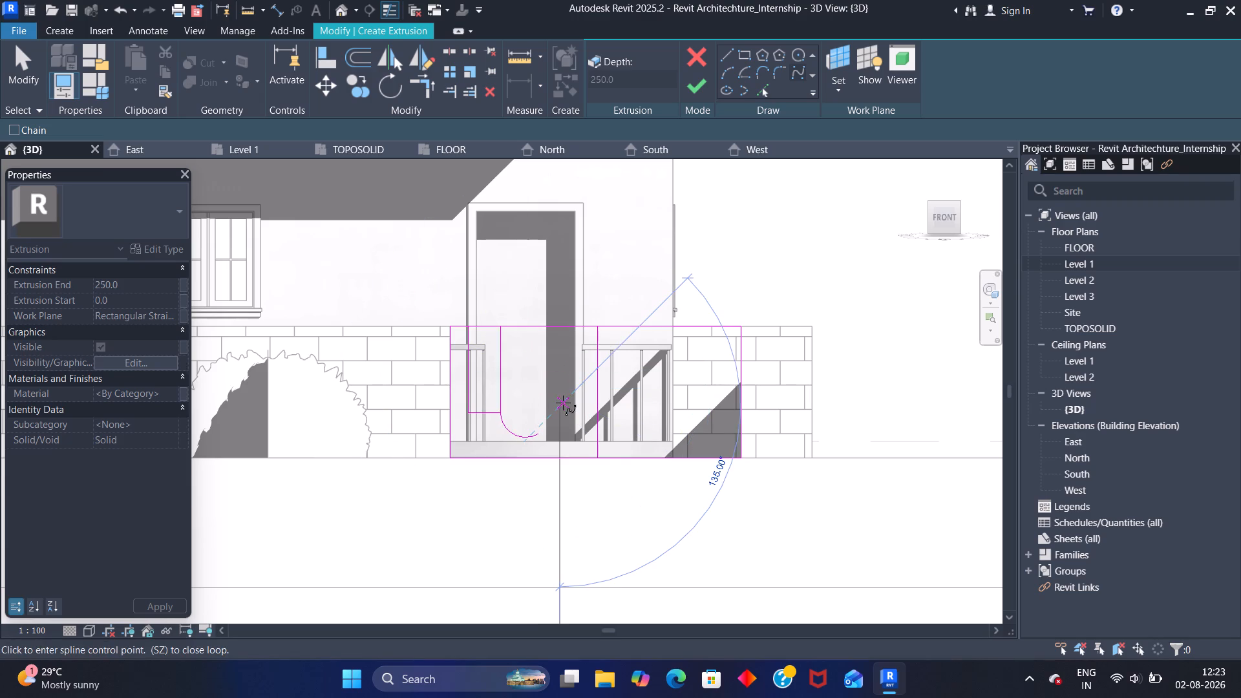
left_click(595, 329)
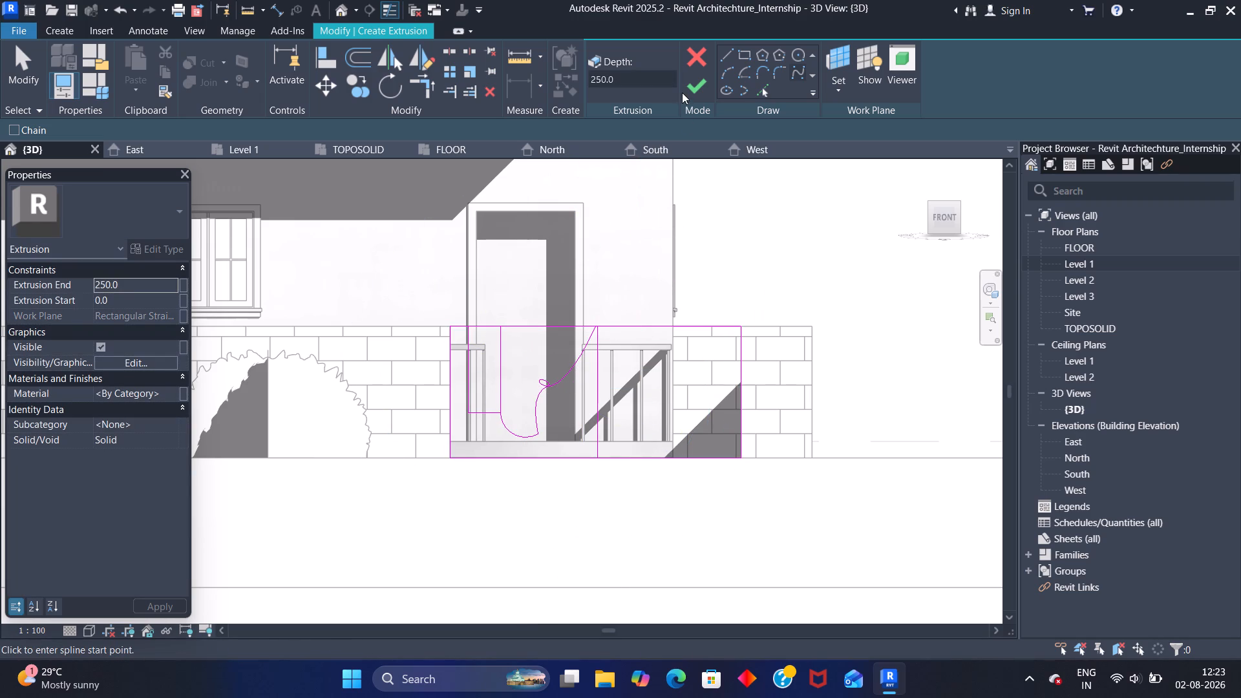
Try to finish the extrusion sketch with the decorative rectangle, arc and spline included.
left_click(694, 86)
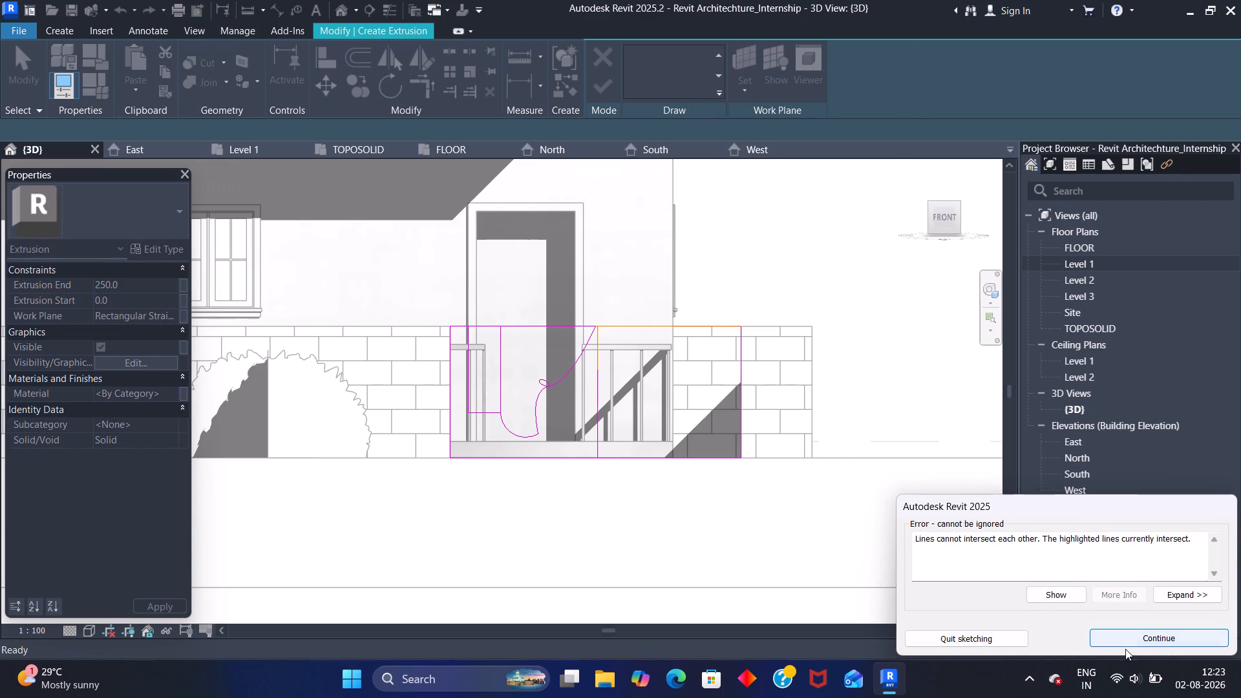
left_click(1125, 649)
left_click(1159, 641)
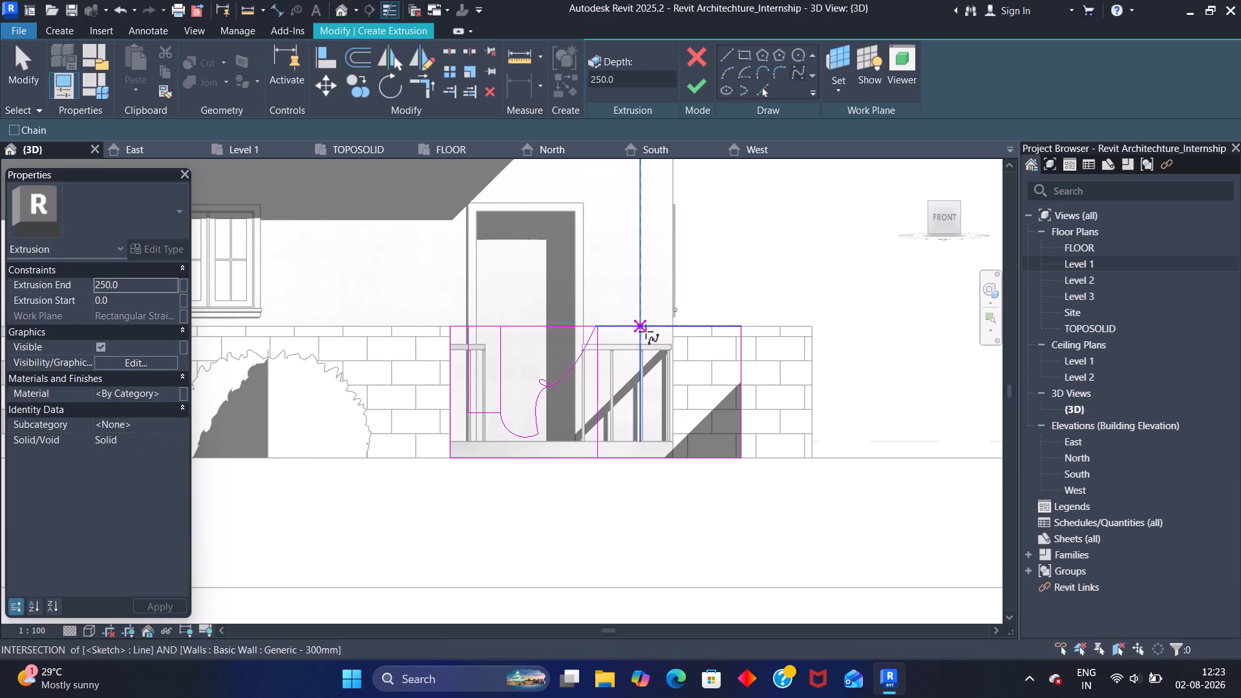
Delete the gate half beside the shorter wall: its top line, both central vertical lines, the wall-end line and the bottom line.
key("Escape")
key("Escape")
left_click(657, 324)
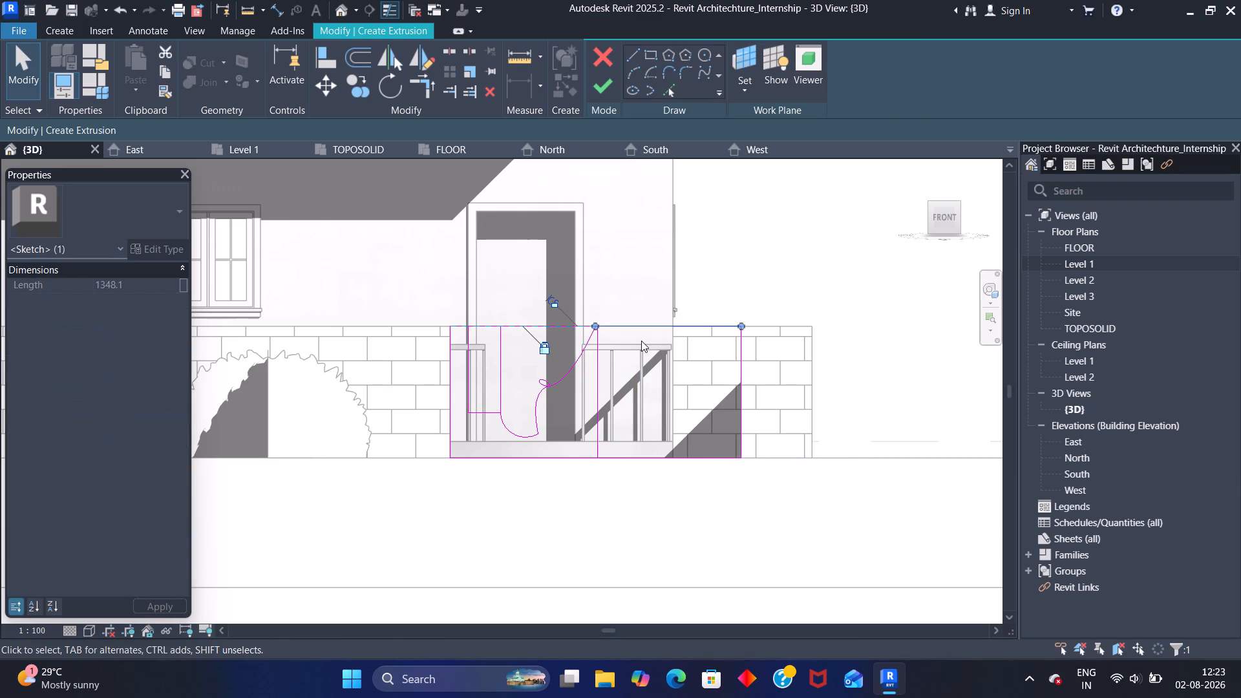
key("Delete")
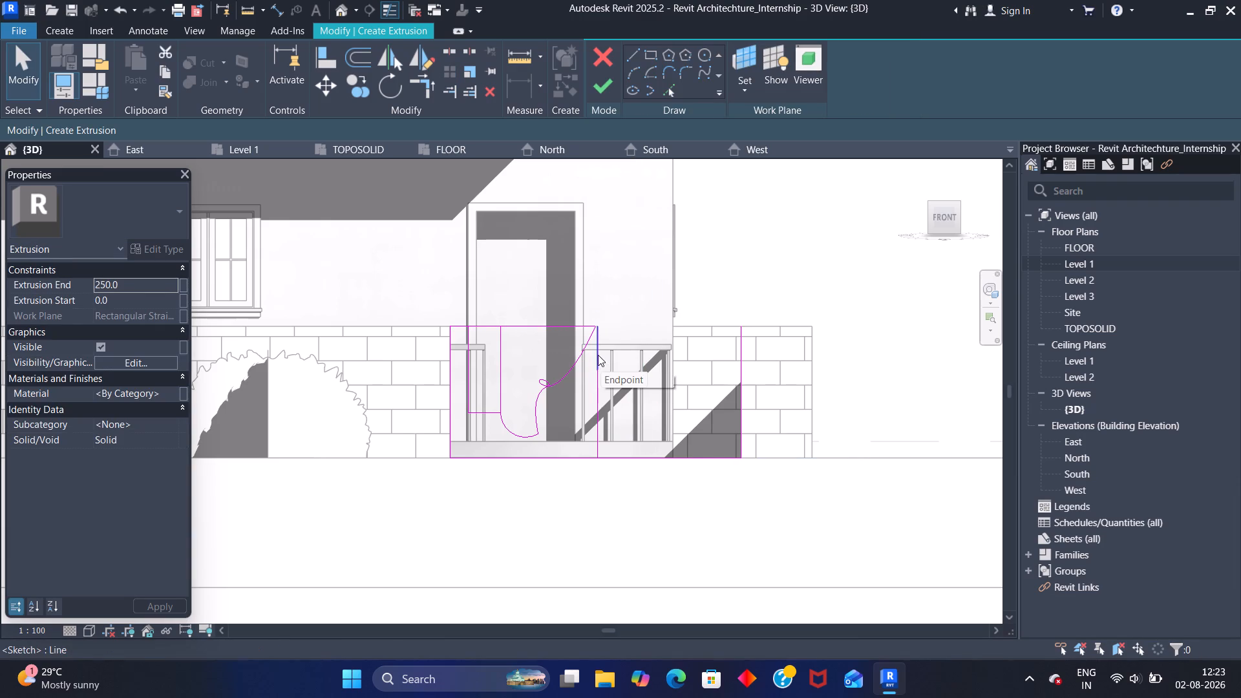
left_click(598, 355)
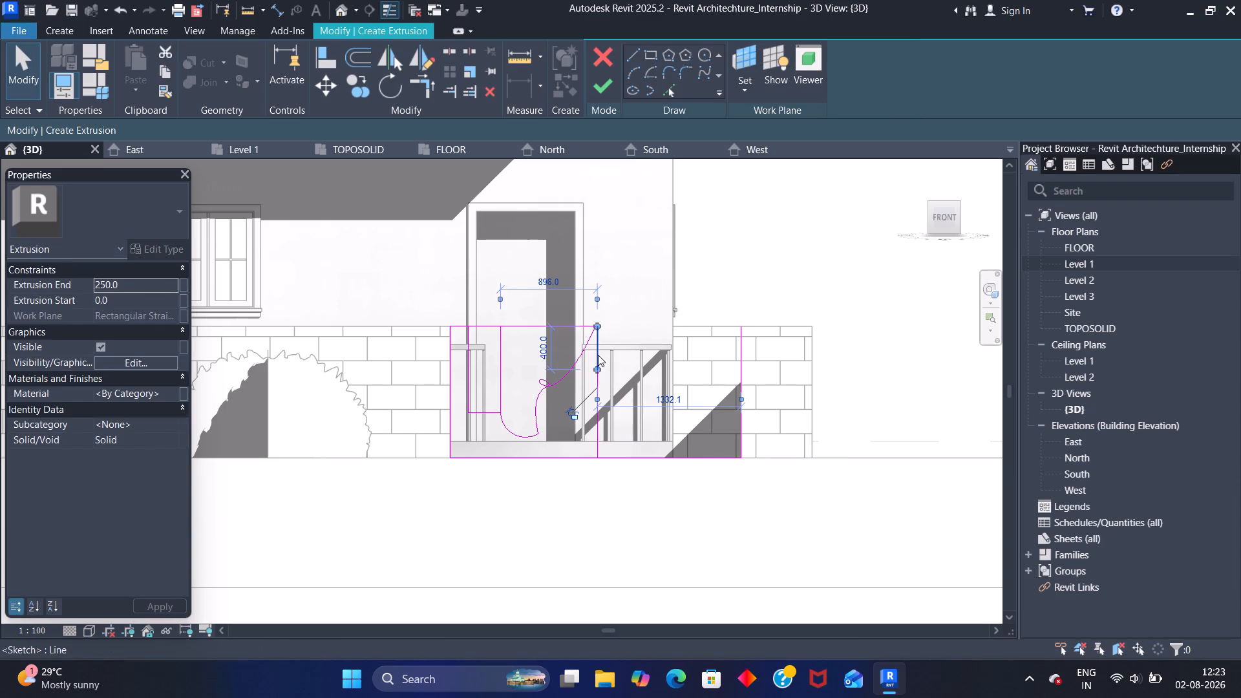
key("Delete")
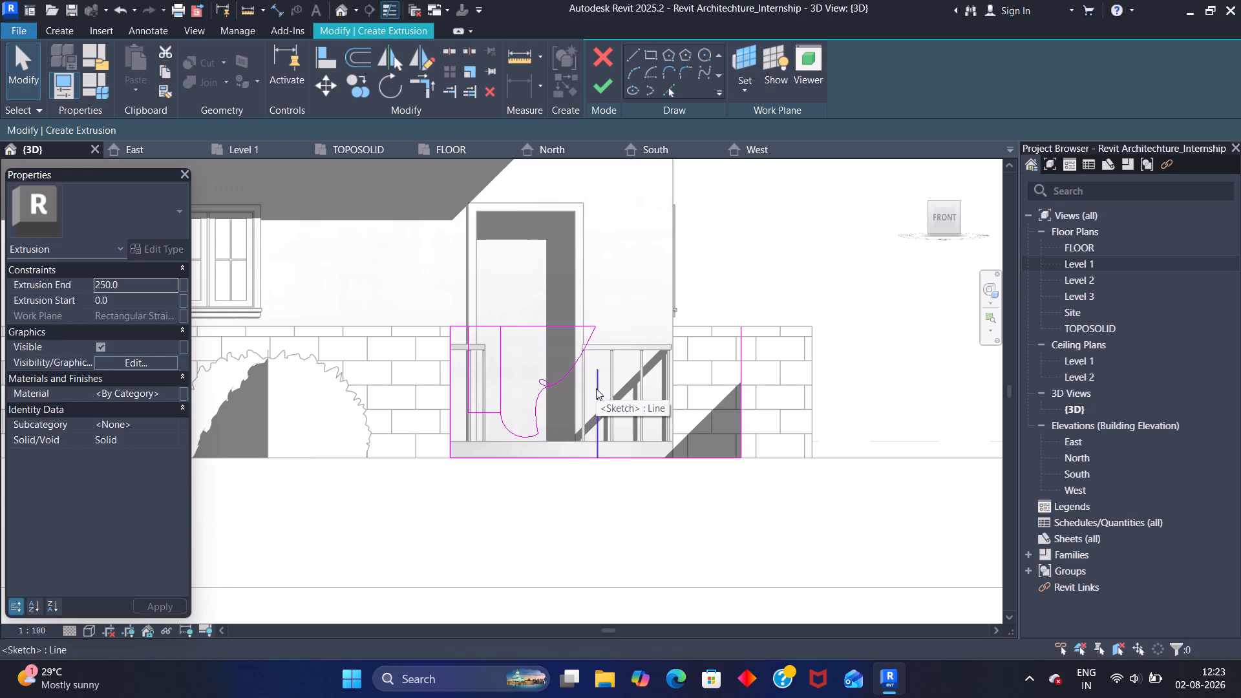
left_click(596, 388)
key("Delete")
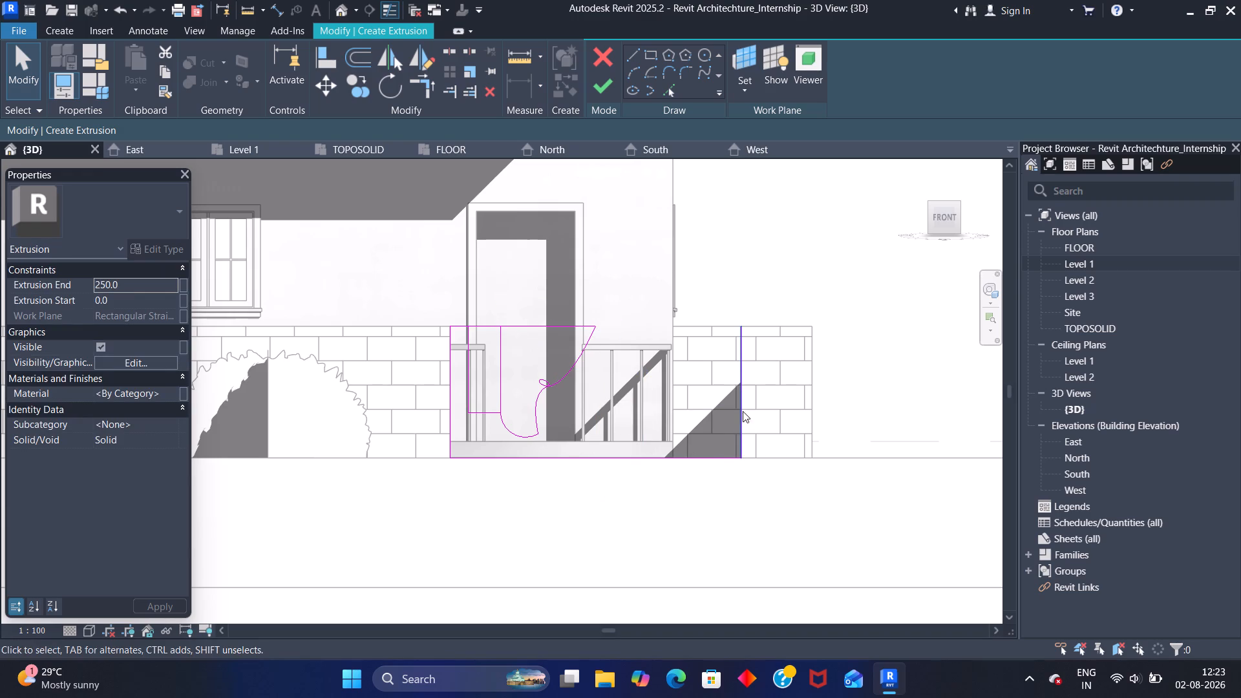
left_click(742, 400)
key("Delete")
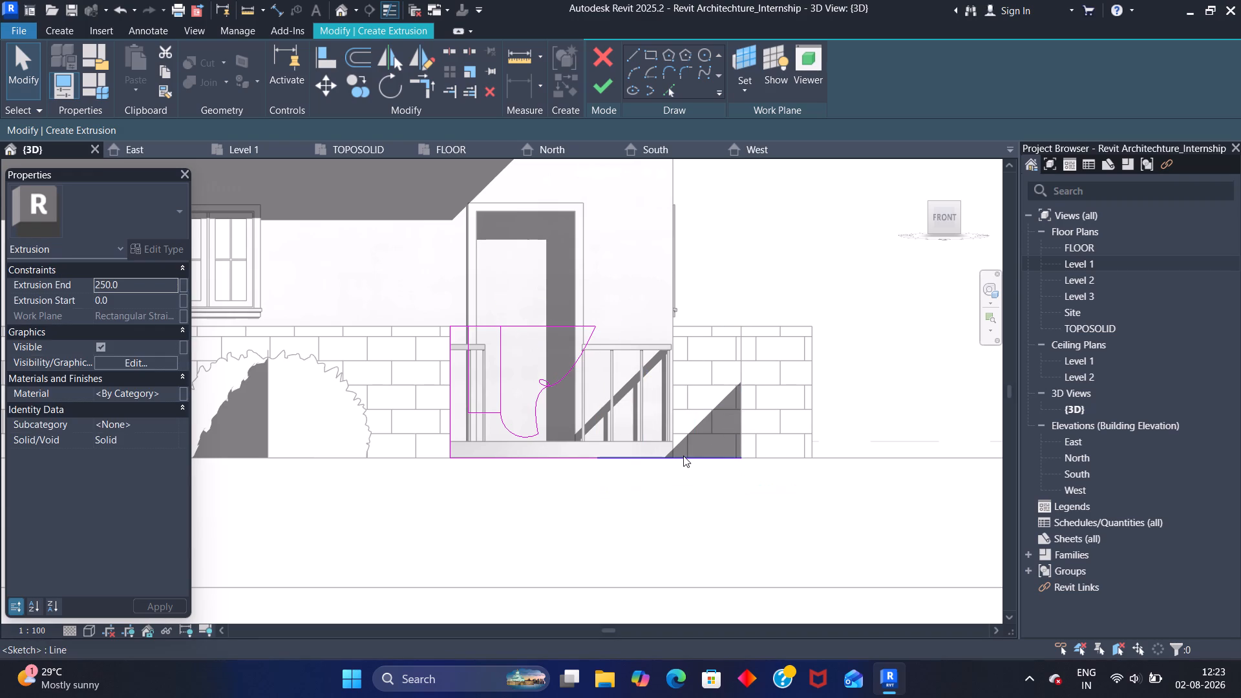
left_click(684, 455)
key("Delete")
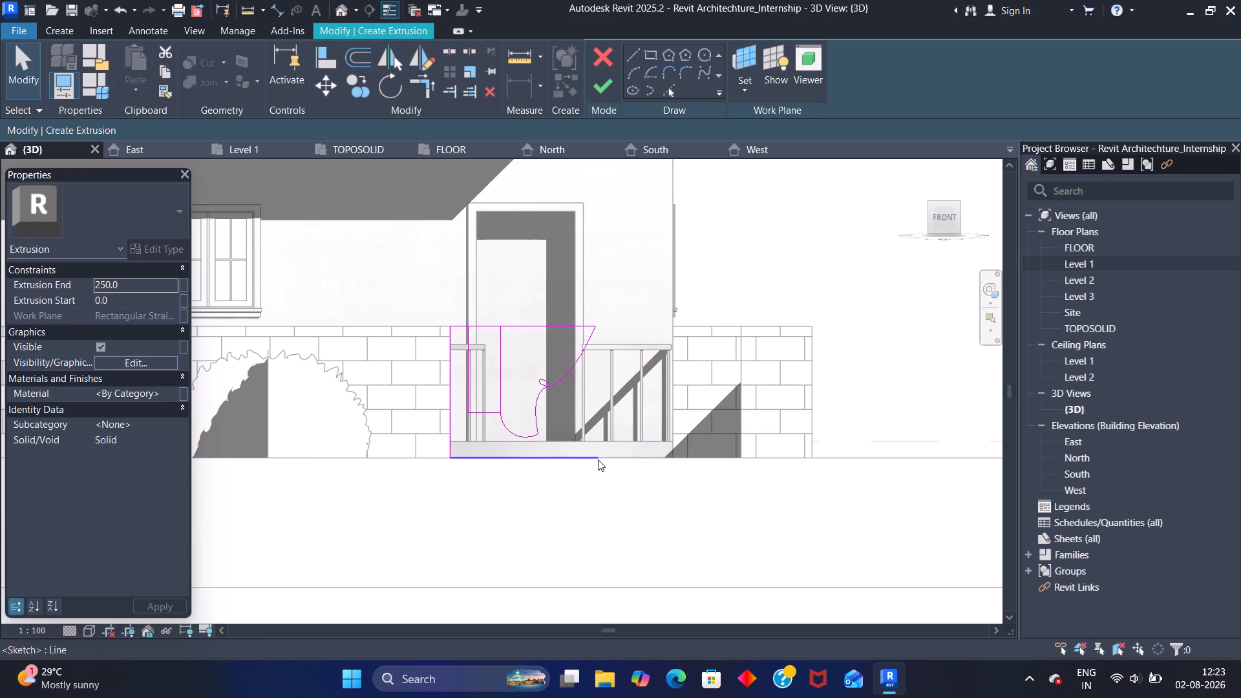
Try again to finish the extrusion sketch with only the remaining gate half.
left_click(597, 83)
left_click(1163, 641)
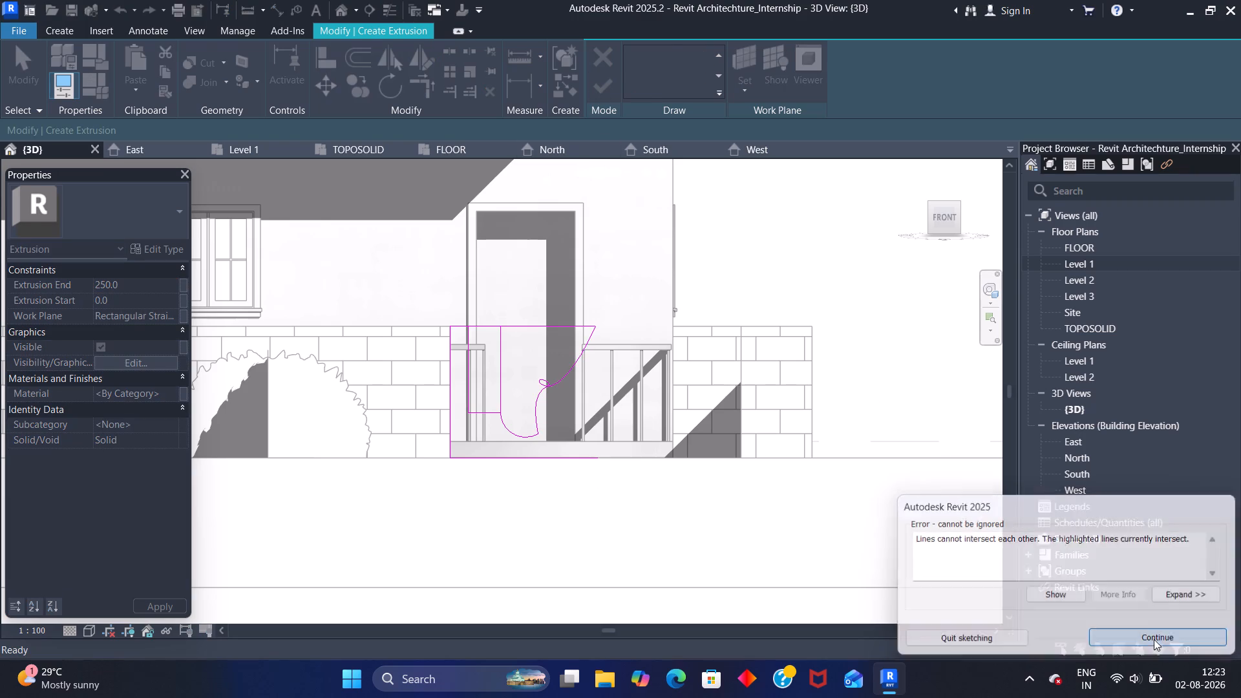
Delete the spline, the remaining top line and the arc from the gate sketch.
left_click_drag(581, 400, 555, 356)
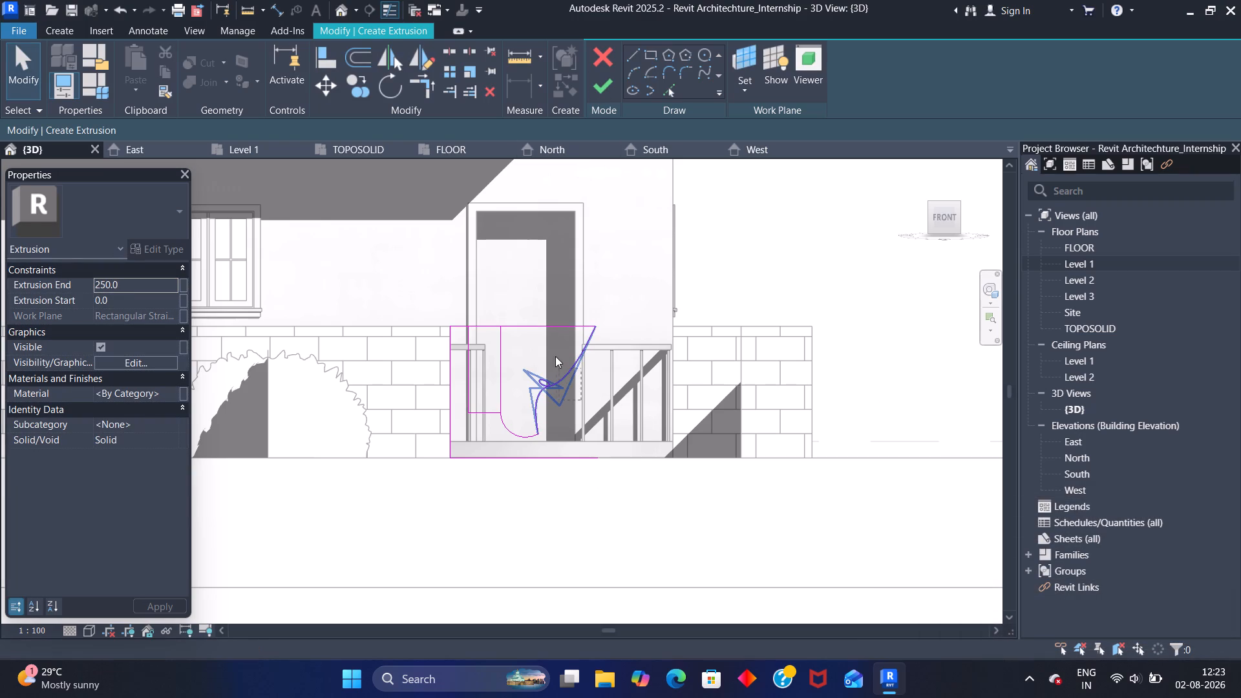
left_click_drag(555, 356, 540, 313)
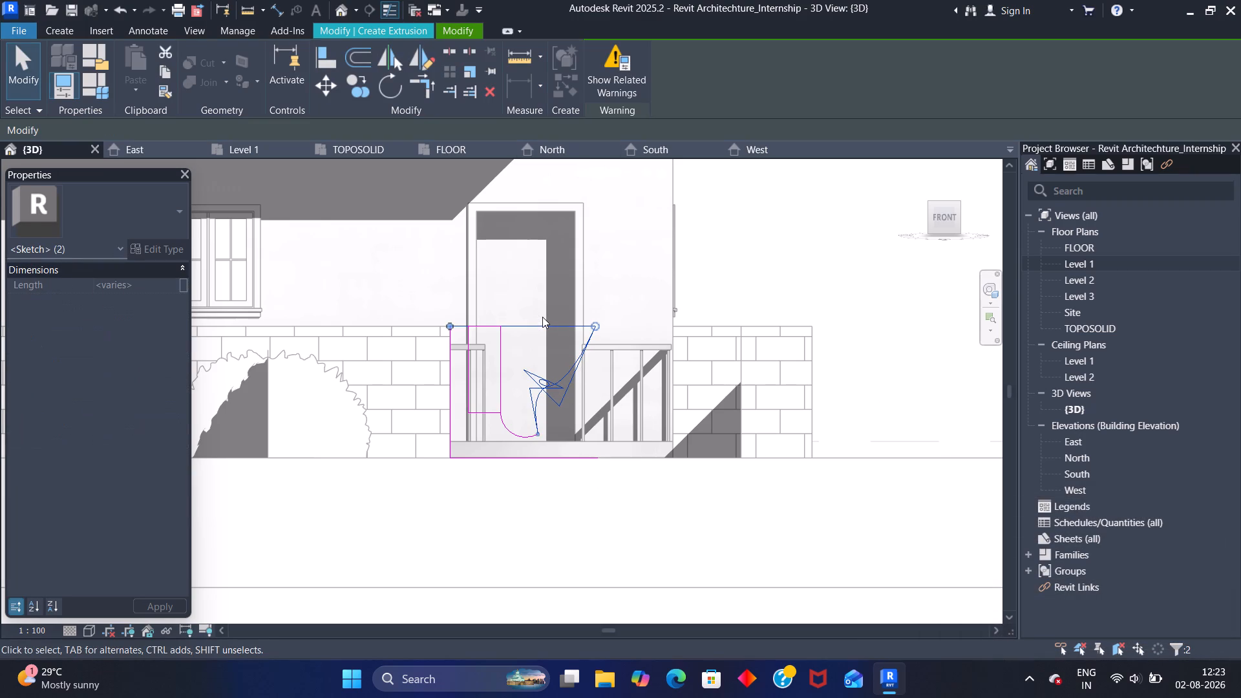
key("Delete")
left_click(510, 430)
key("Delete")
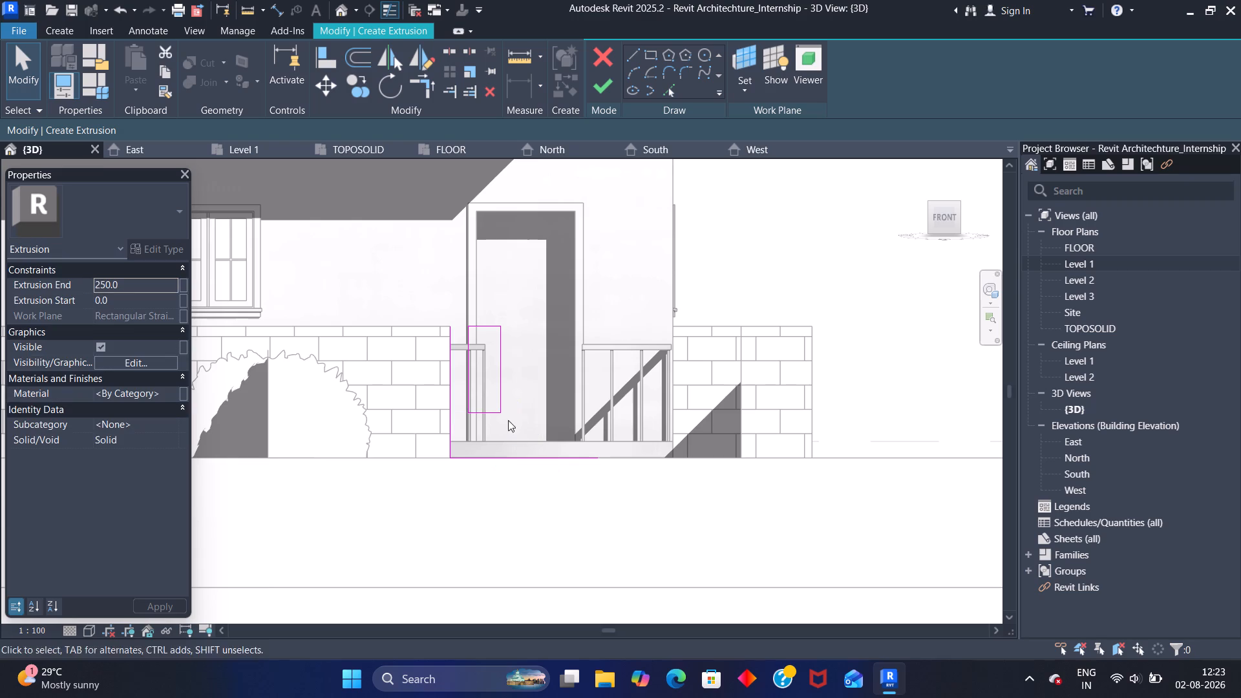
Clear the rest of the sketch by deleting the small rectangle's four lines and the outline's remaining bottom and wall-end lines.
left_click(500, 405)
key("Delete")
left_click(493, 413)
key("Delete")
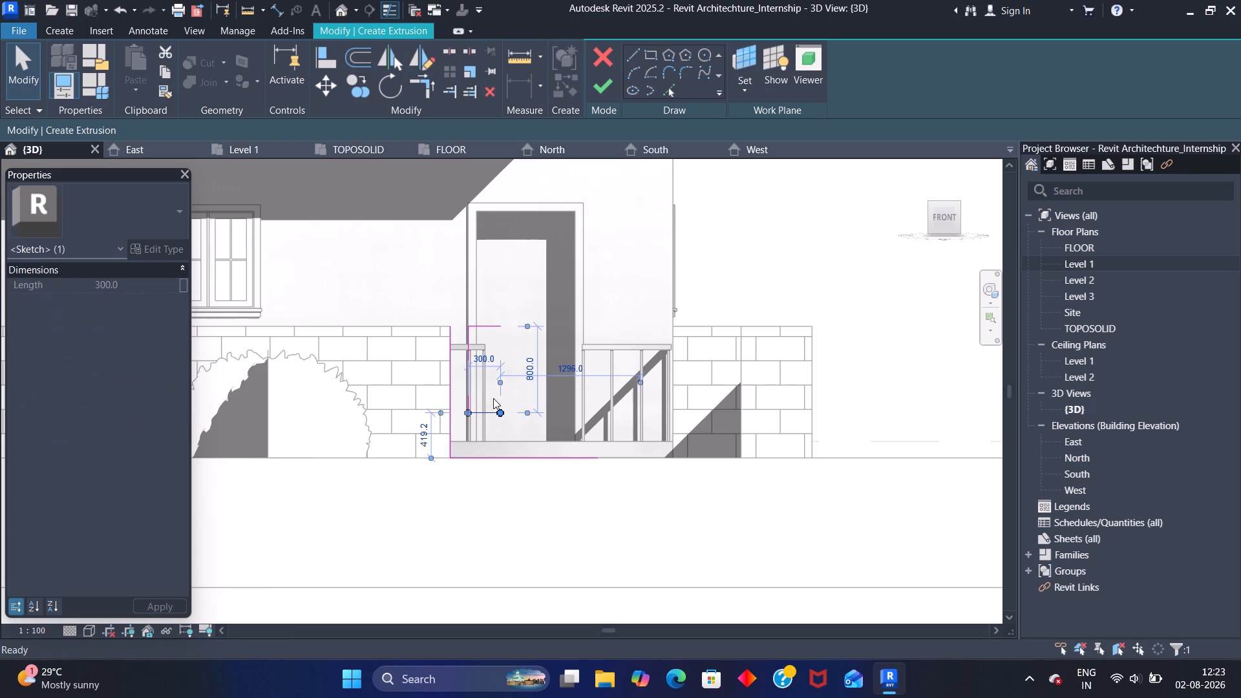
left_click(483, 321)
key("Delete")
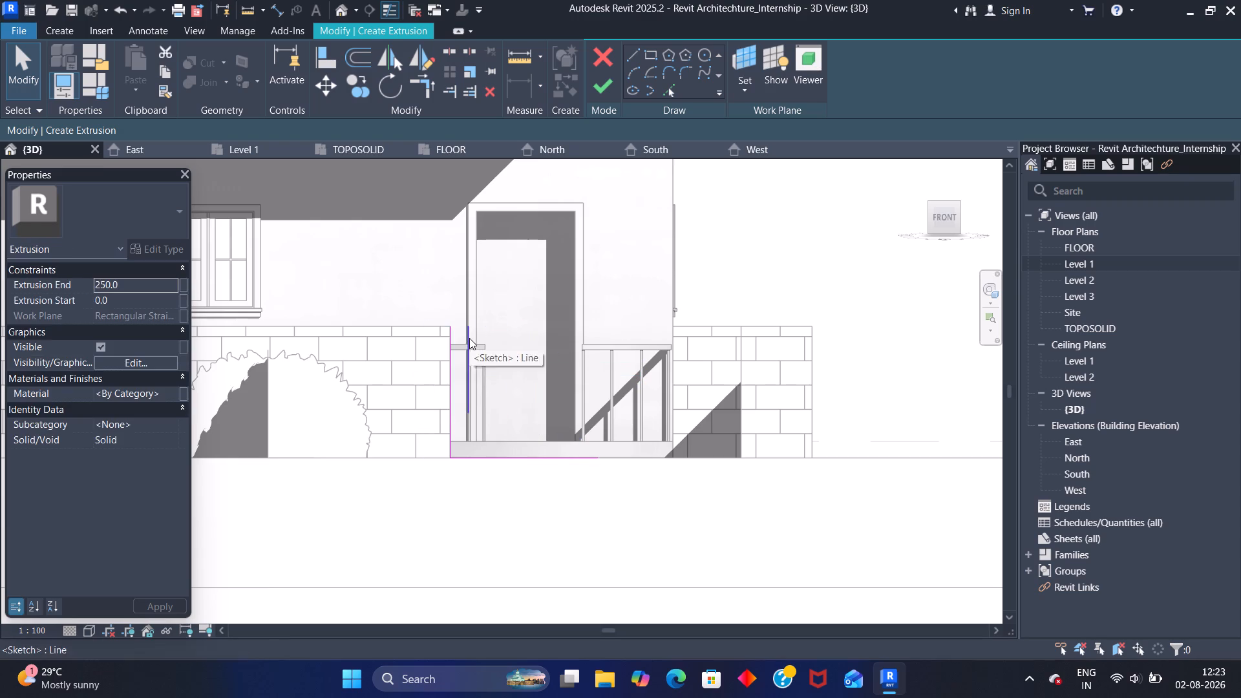
left_click(469, 338)
key("Delete")
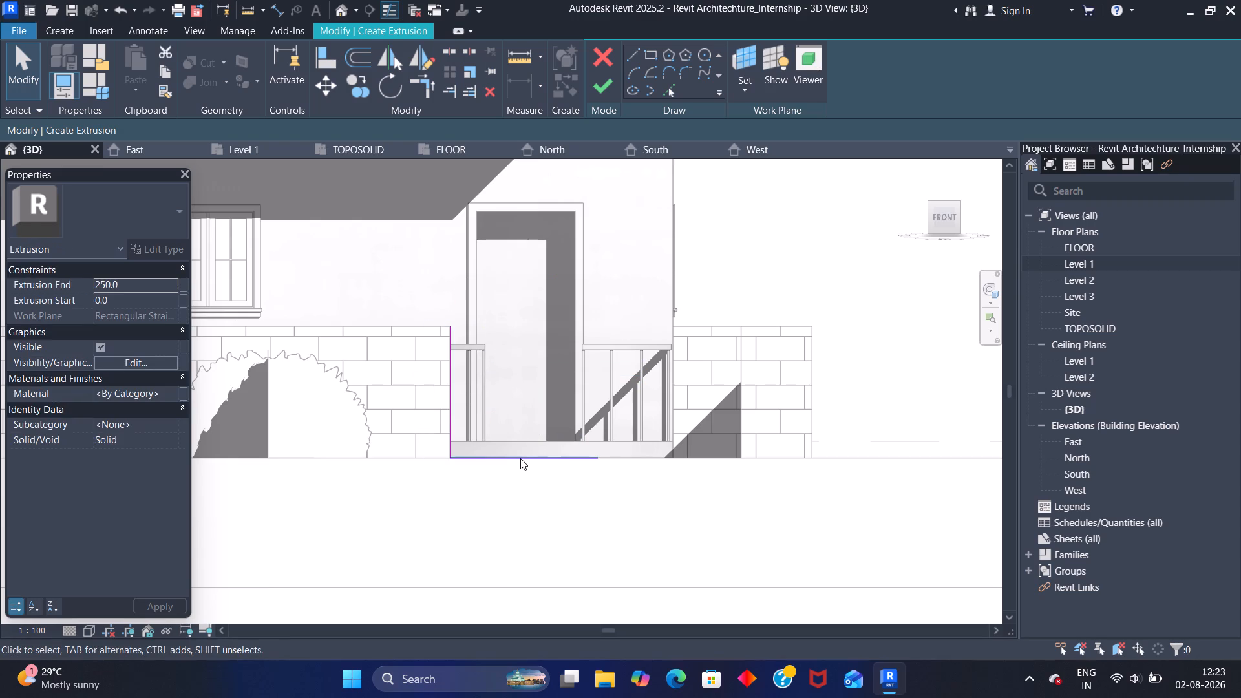
left_click(521, 458)
key("Delete")
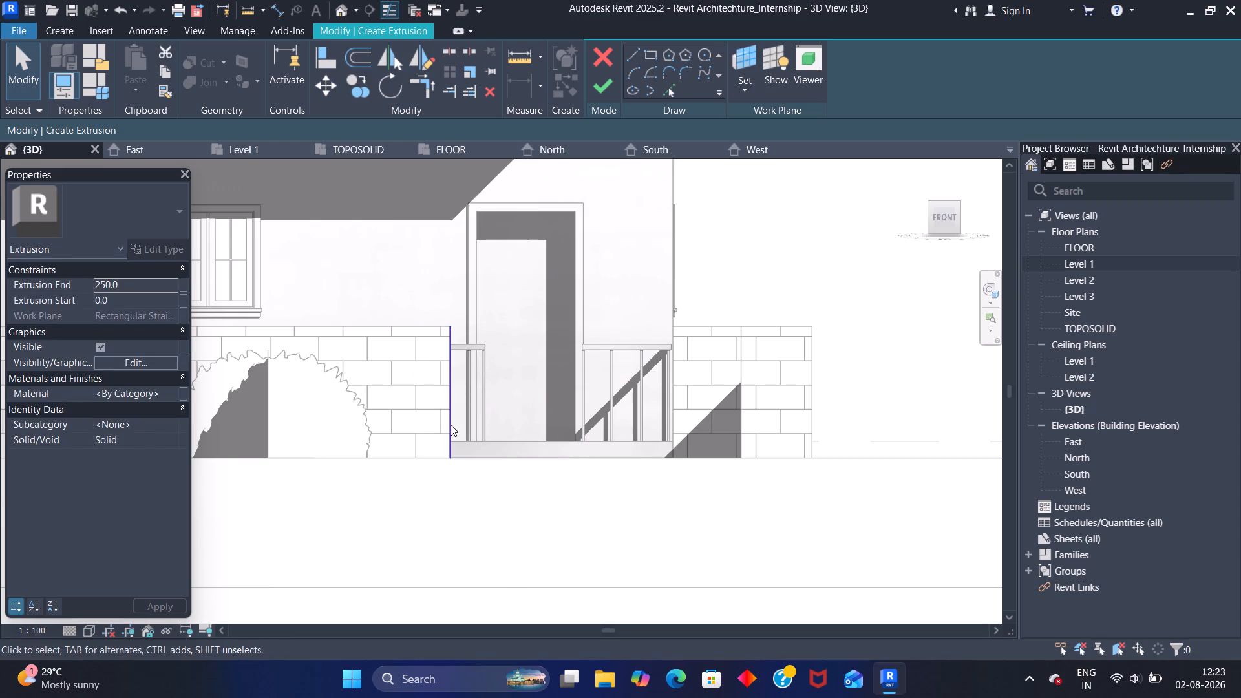
left_click(450, 425)
key("Delete")
Start a spline for the gate's top edge at the top corner of the longer masonry wall's end.
left_click(705, 72)
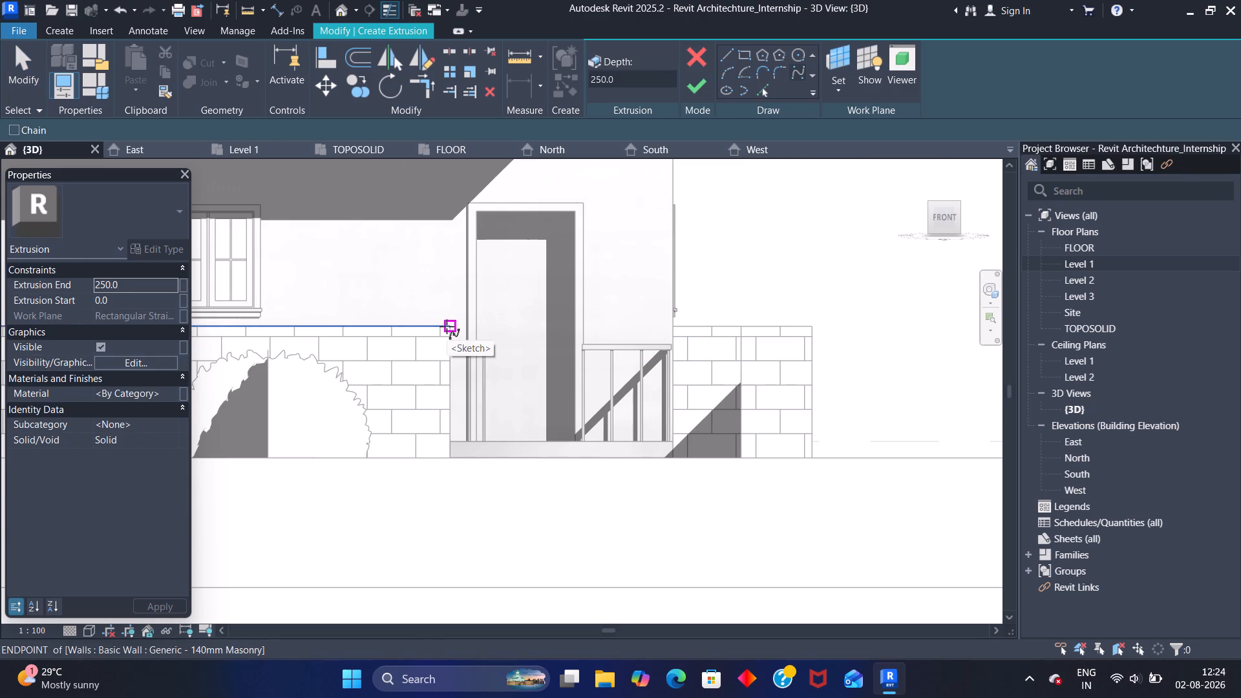
left_click(447, 326)
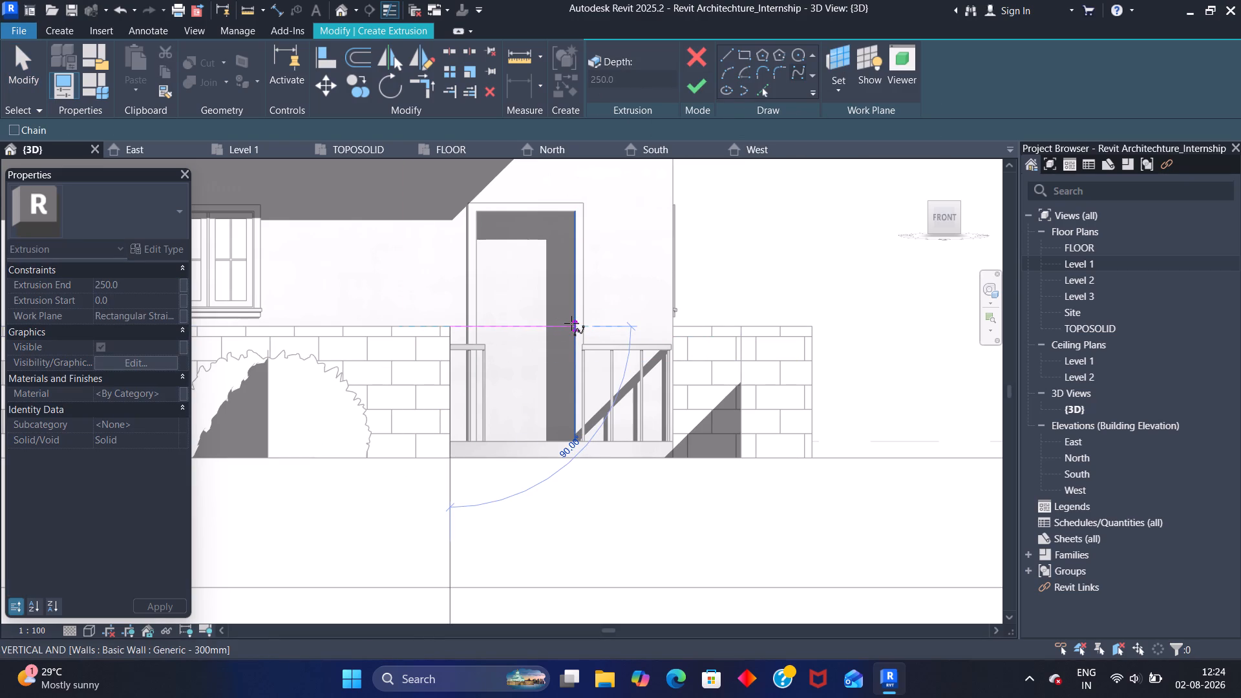
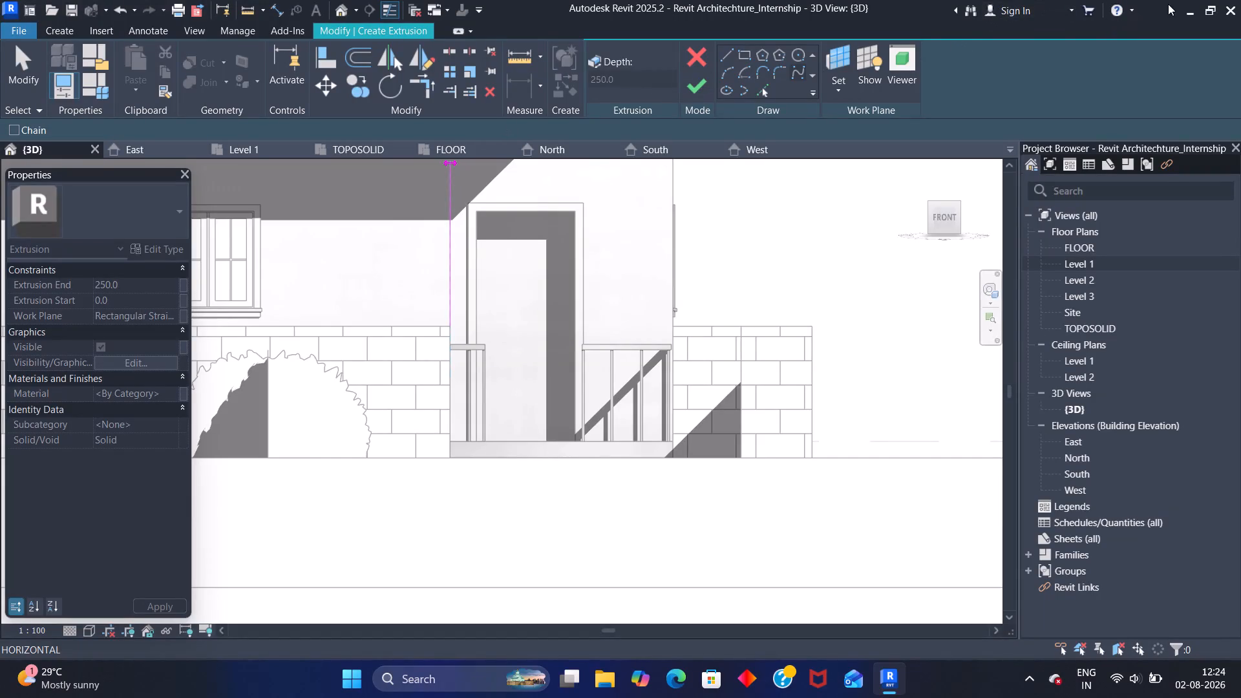
Minimize the Revit window and launch Fuji from its desktop shortcut.
left_click(1190, 6)
triple_click(36, 337)
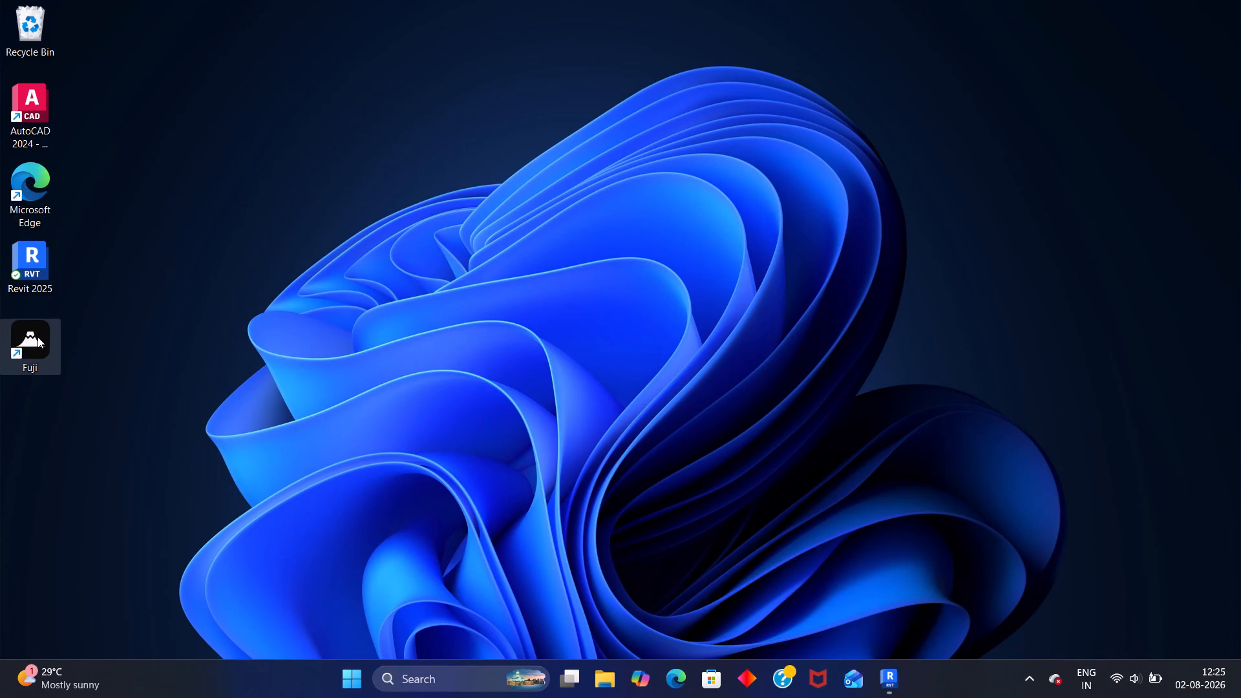
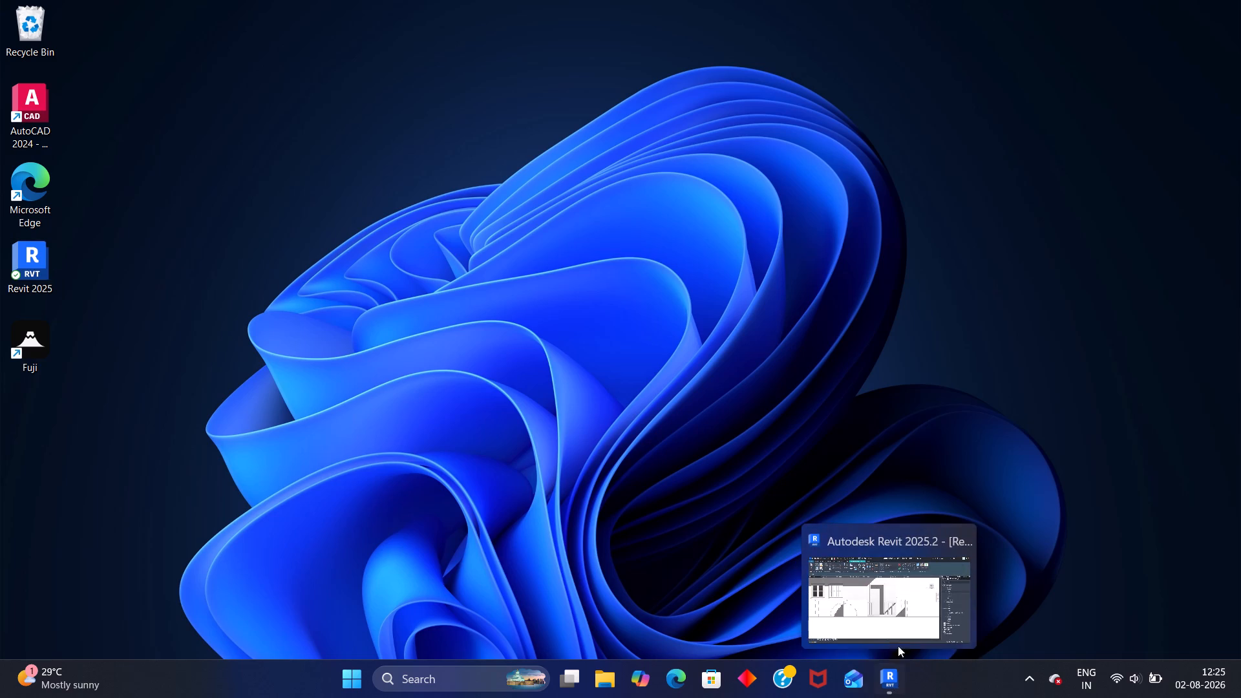
Return briefly to the Revit window, minimize it again and launch Fuji from its desktop shortcut.
left_click(897, 606)
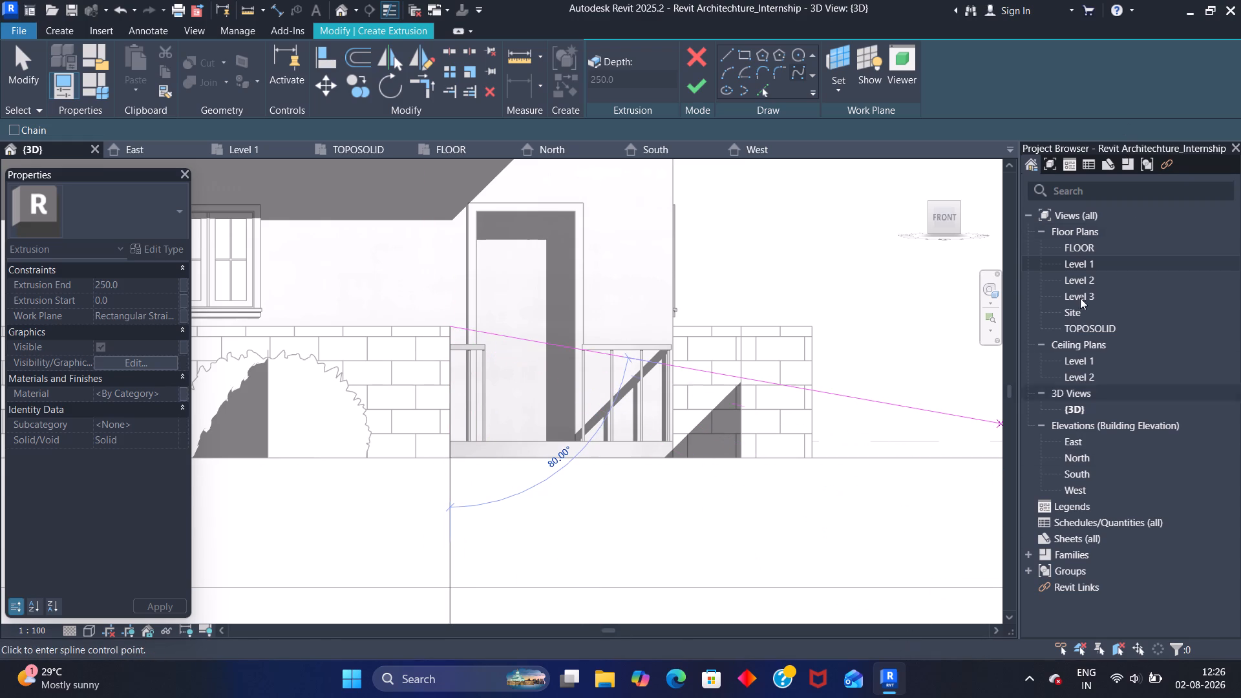
left_click(1193, 19)
double_click(43, 346)
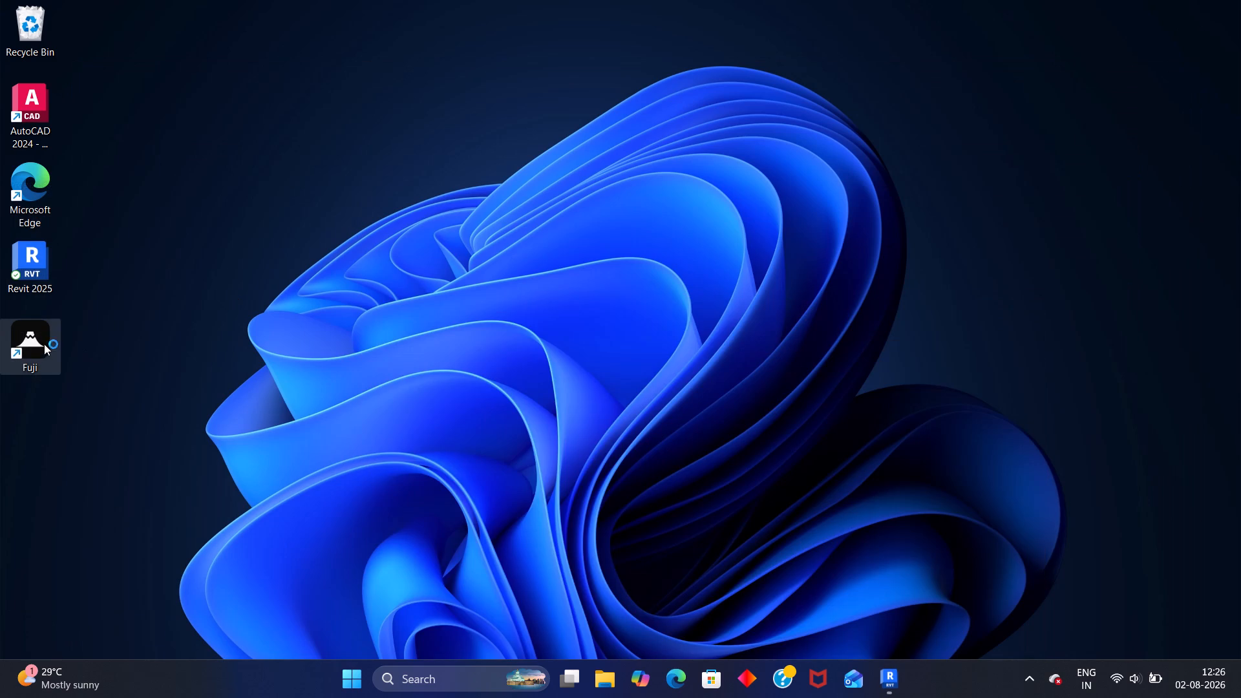
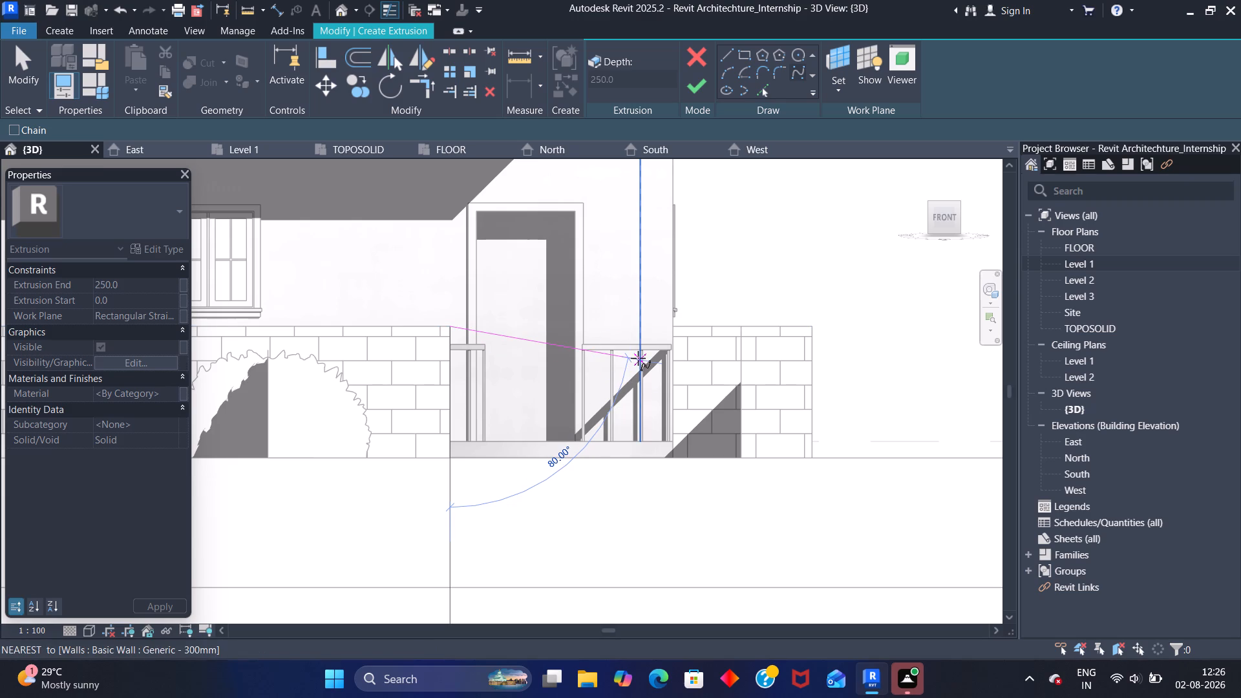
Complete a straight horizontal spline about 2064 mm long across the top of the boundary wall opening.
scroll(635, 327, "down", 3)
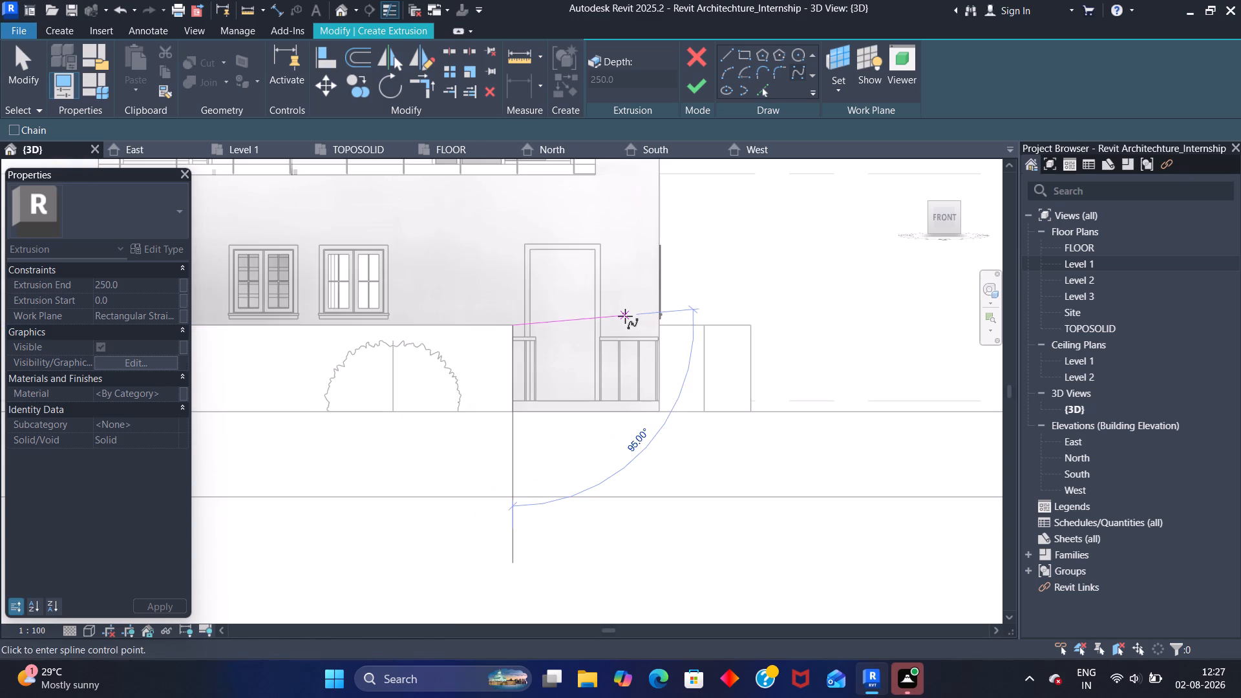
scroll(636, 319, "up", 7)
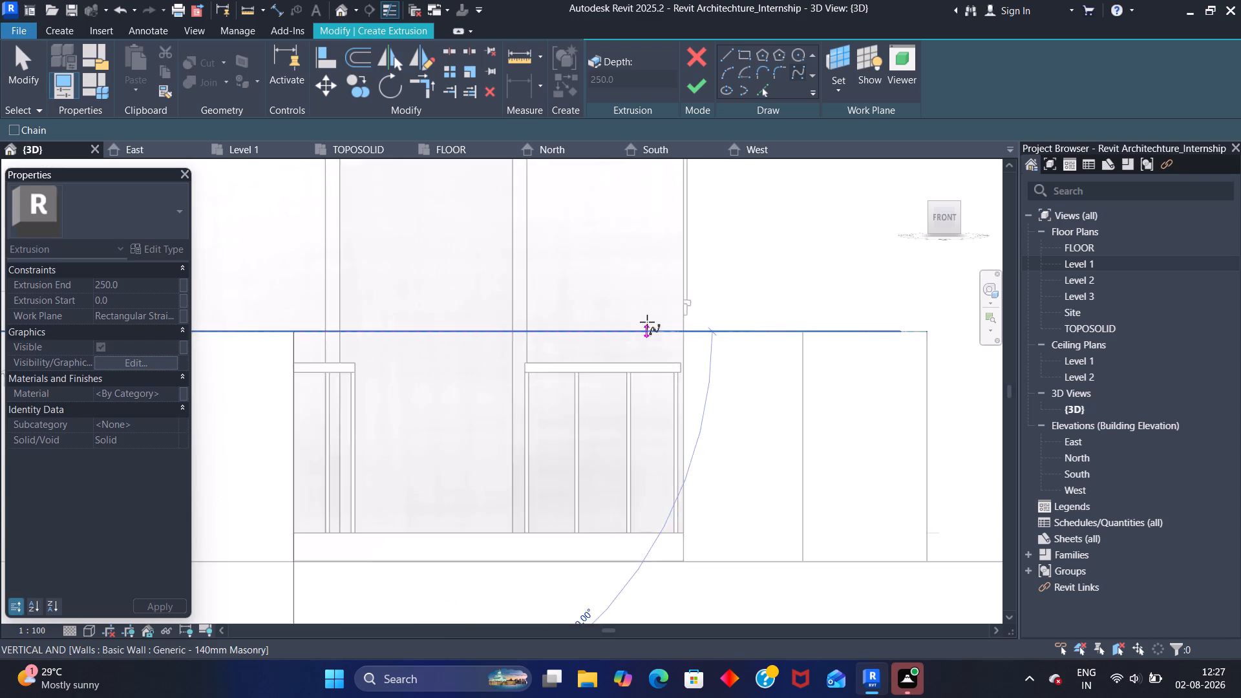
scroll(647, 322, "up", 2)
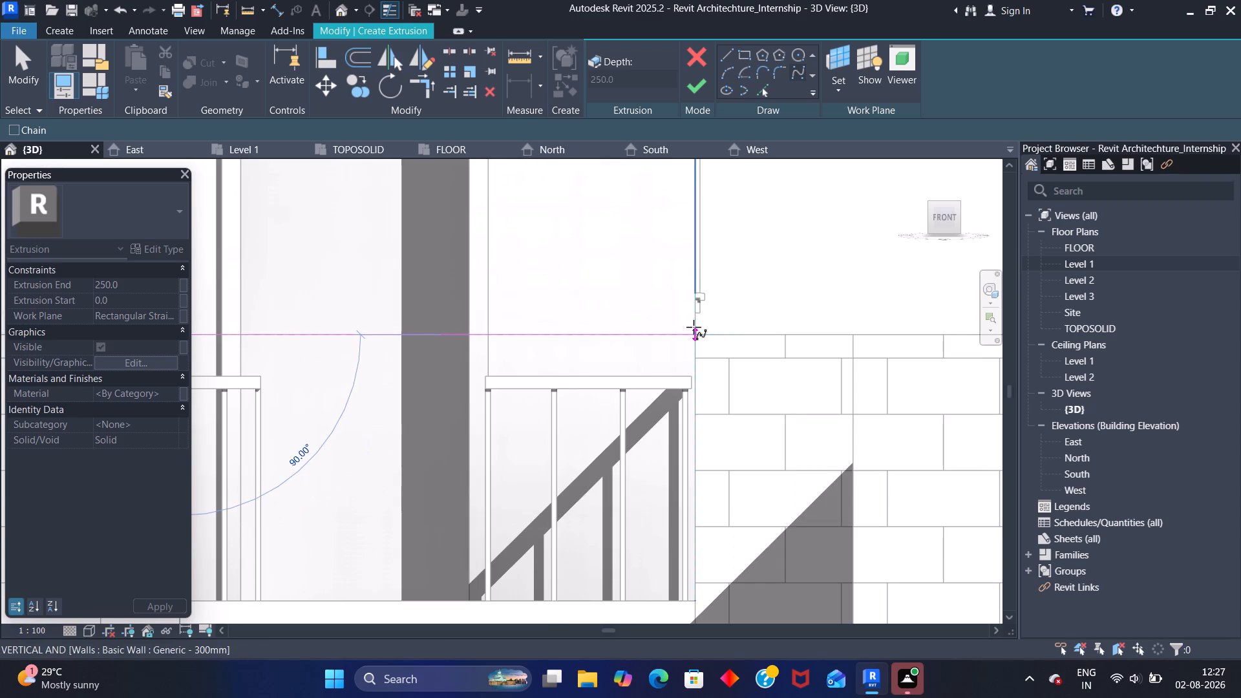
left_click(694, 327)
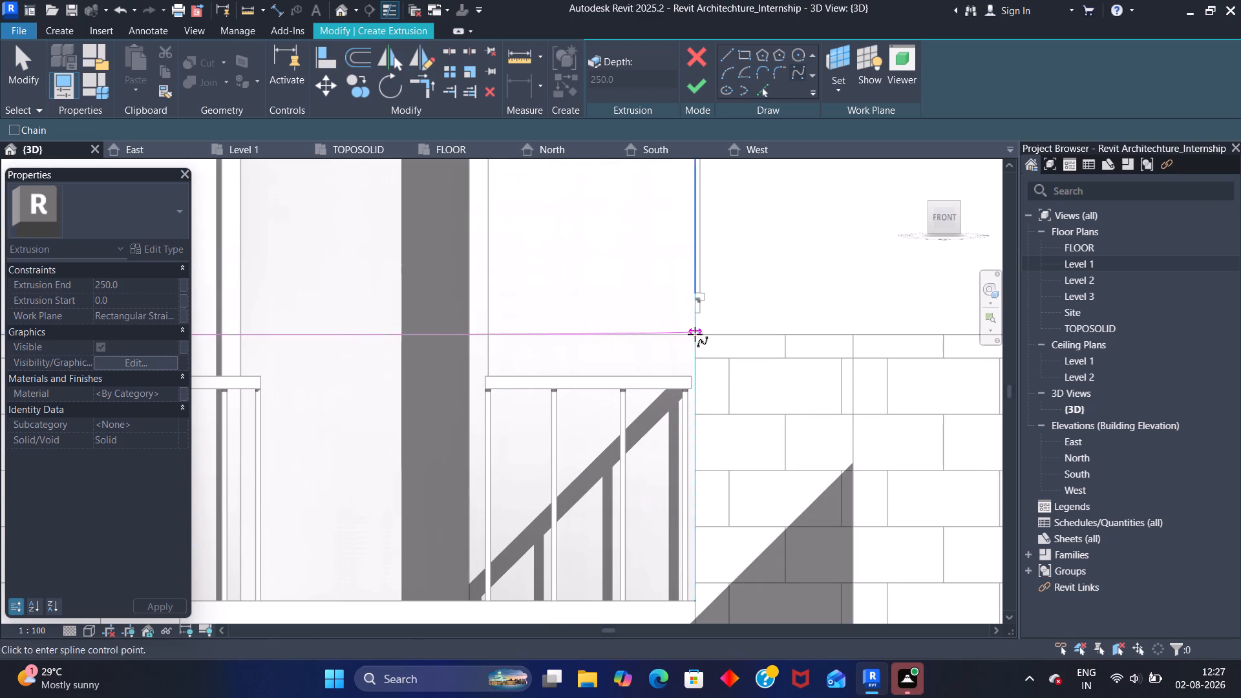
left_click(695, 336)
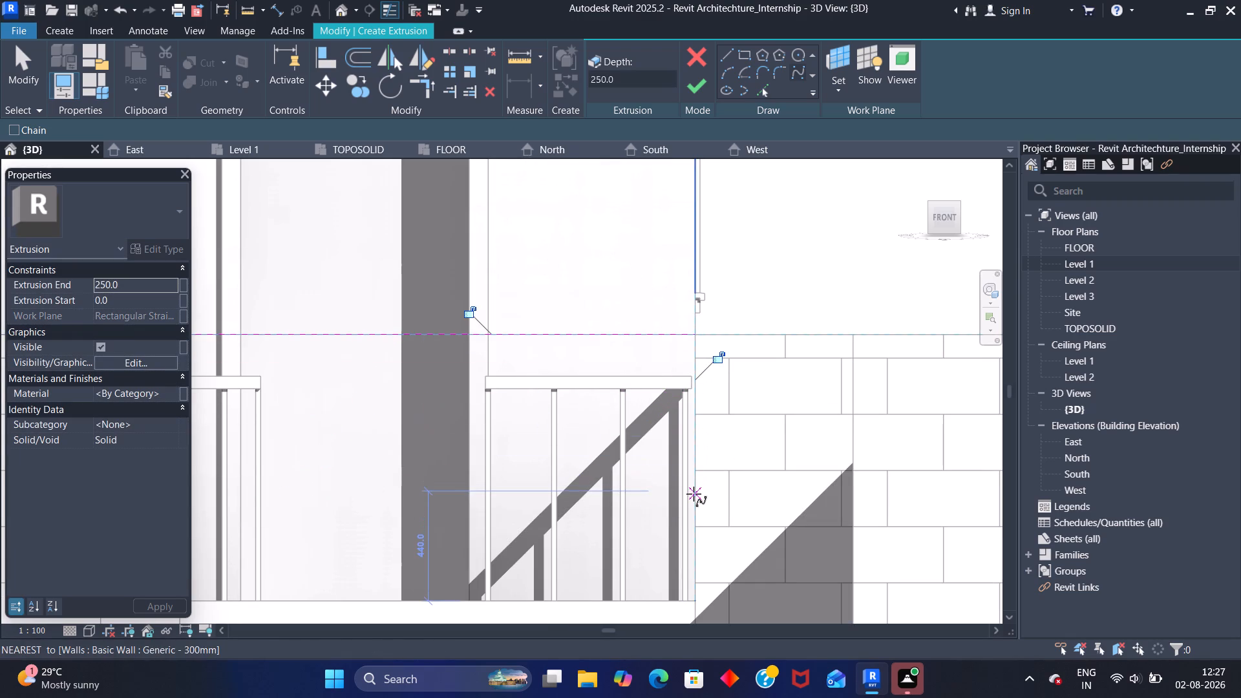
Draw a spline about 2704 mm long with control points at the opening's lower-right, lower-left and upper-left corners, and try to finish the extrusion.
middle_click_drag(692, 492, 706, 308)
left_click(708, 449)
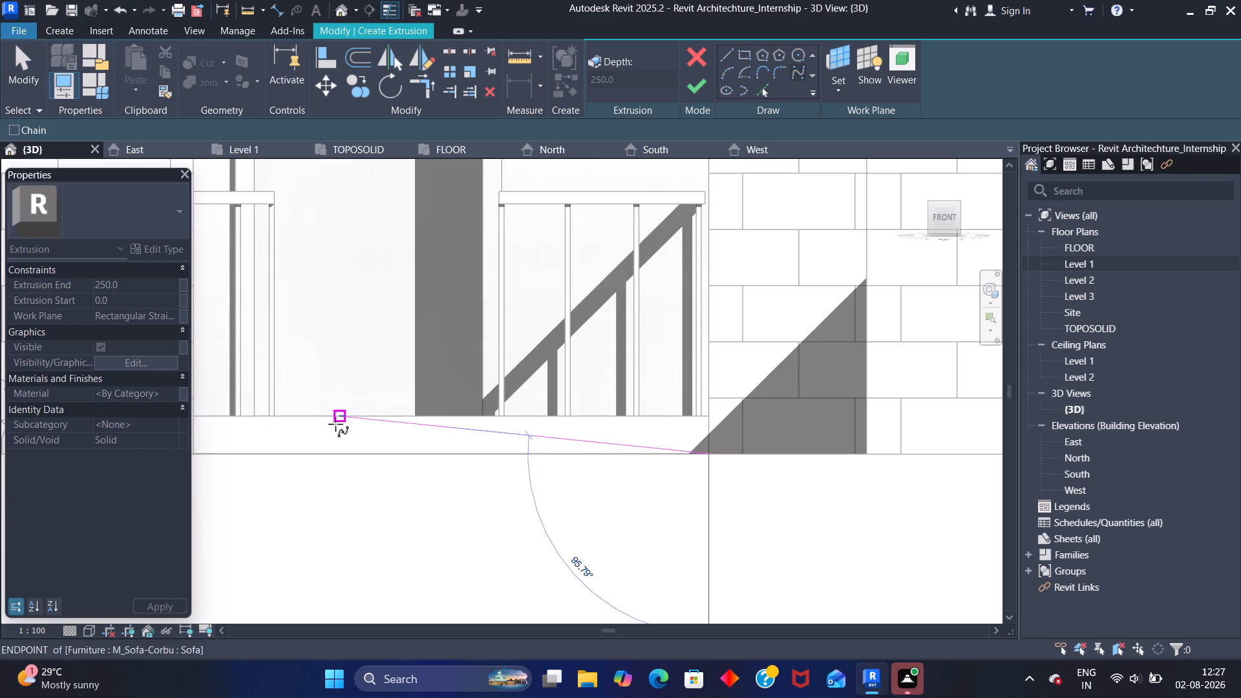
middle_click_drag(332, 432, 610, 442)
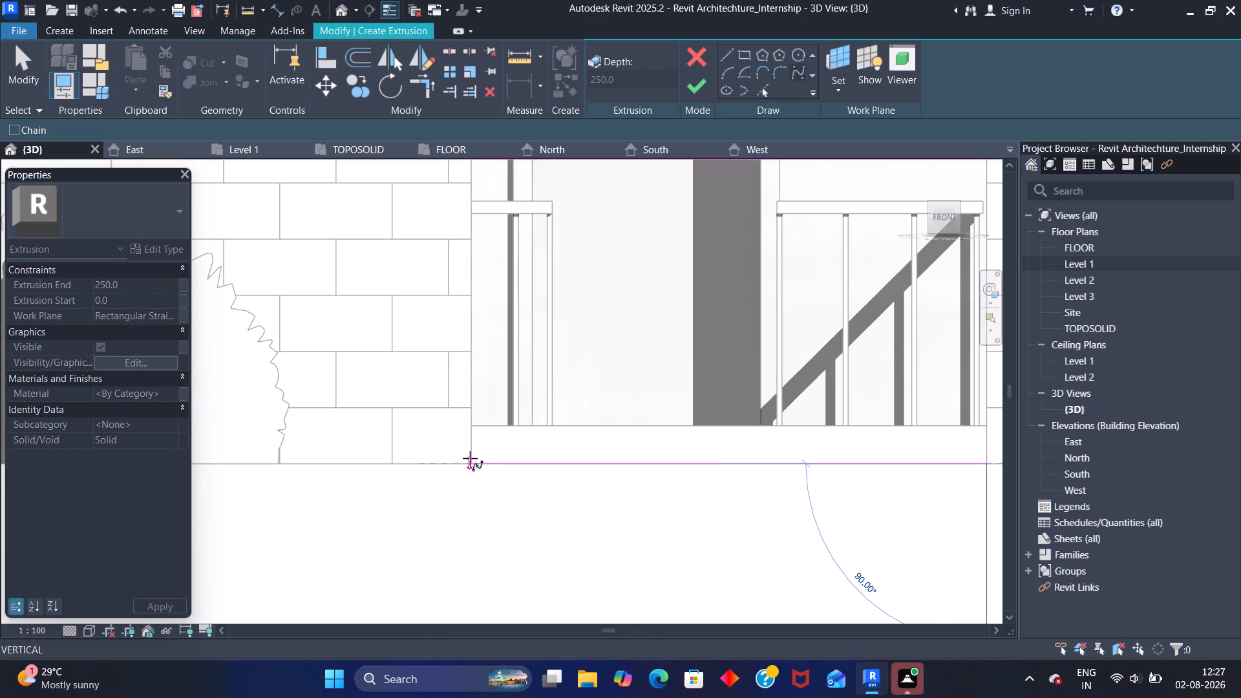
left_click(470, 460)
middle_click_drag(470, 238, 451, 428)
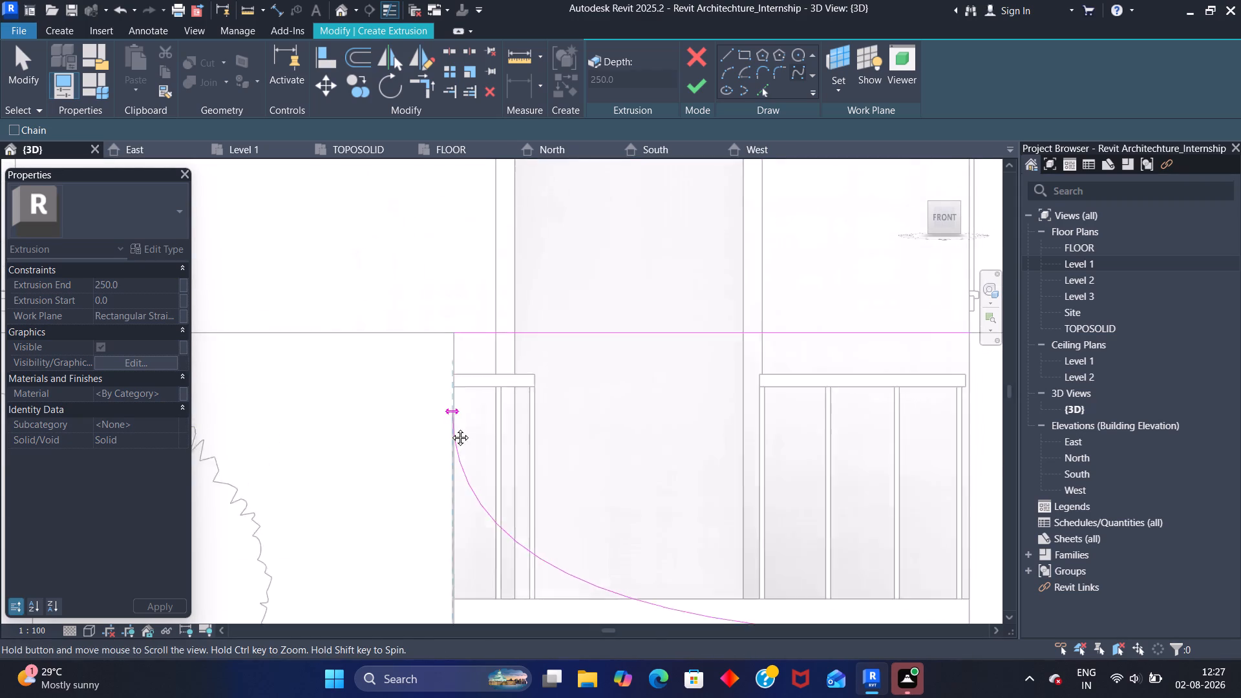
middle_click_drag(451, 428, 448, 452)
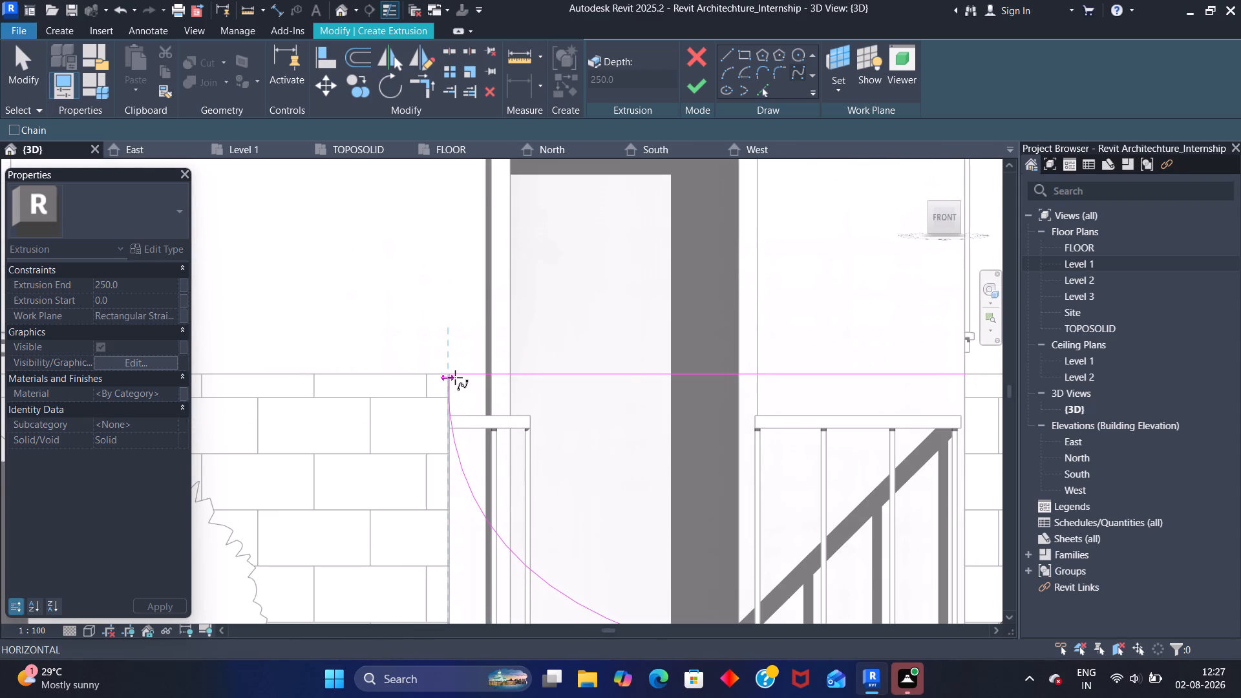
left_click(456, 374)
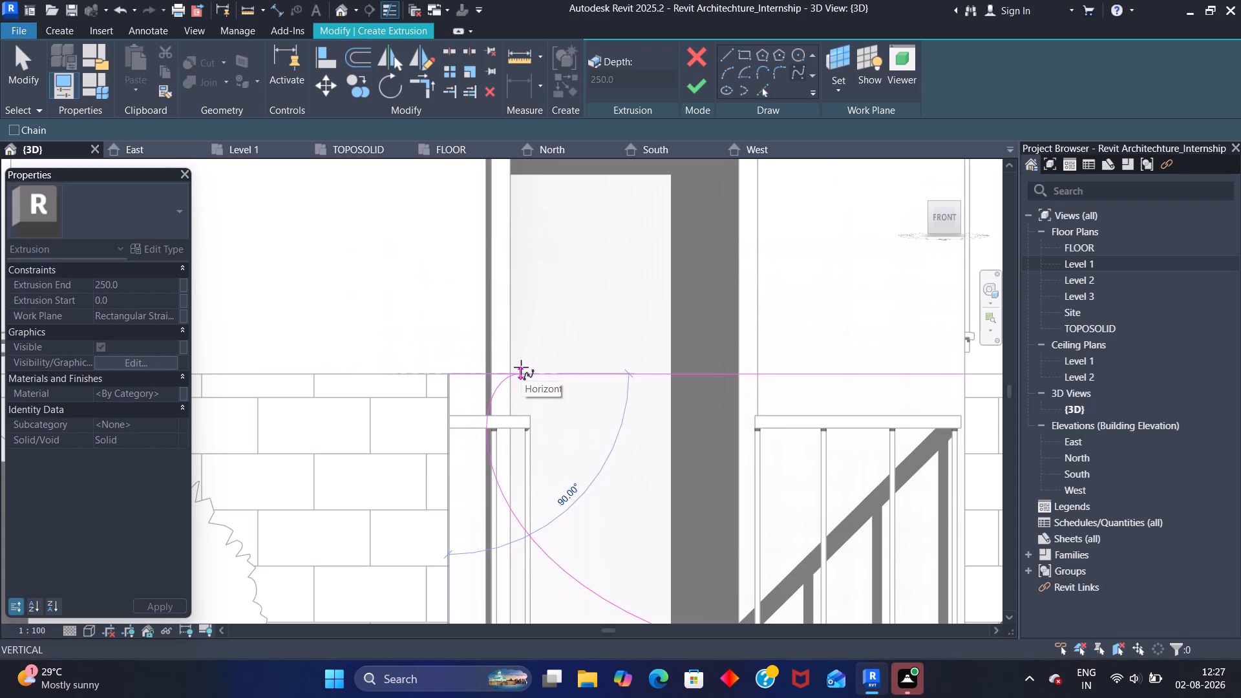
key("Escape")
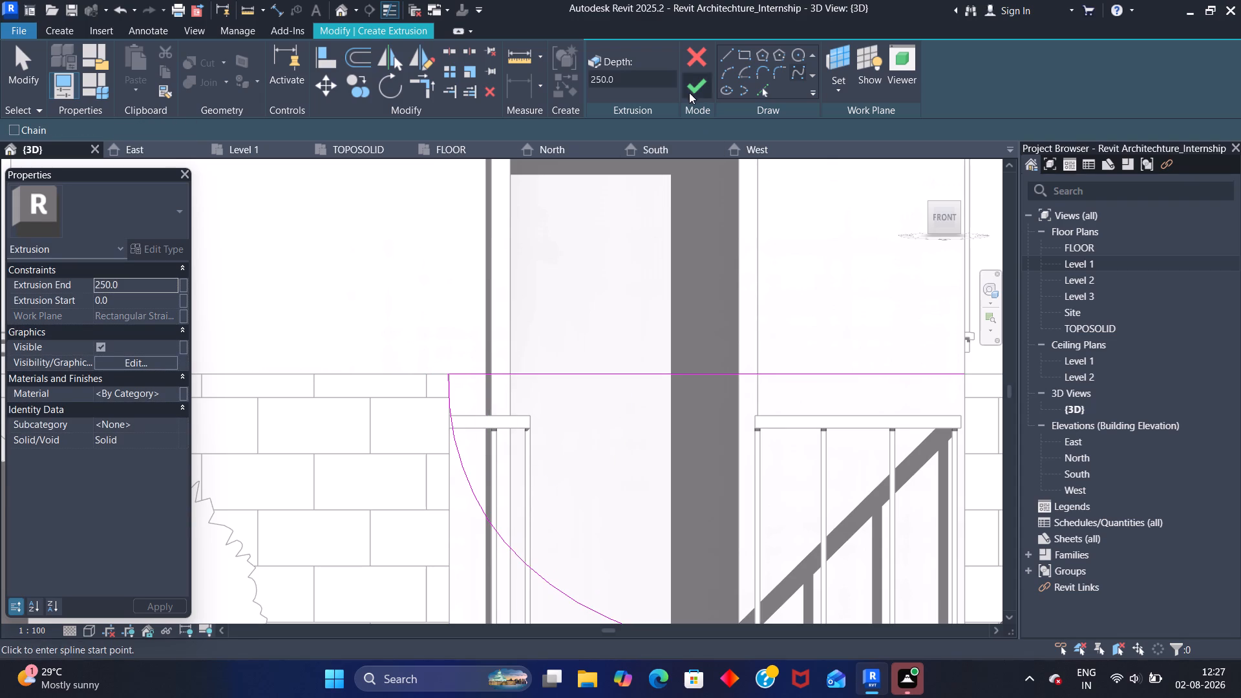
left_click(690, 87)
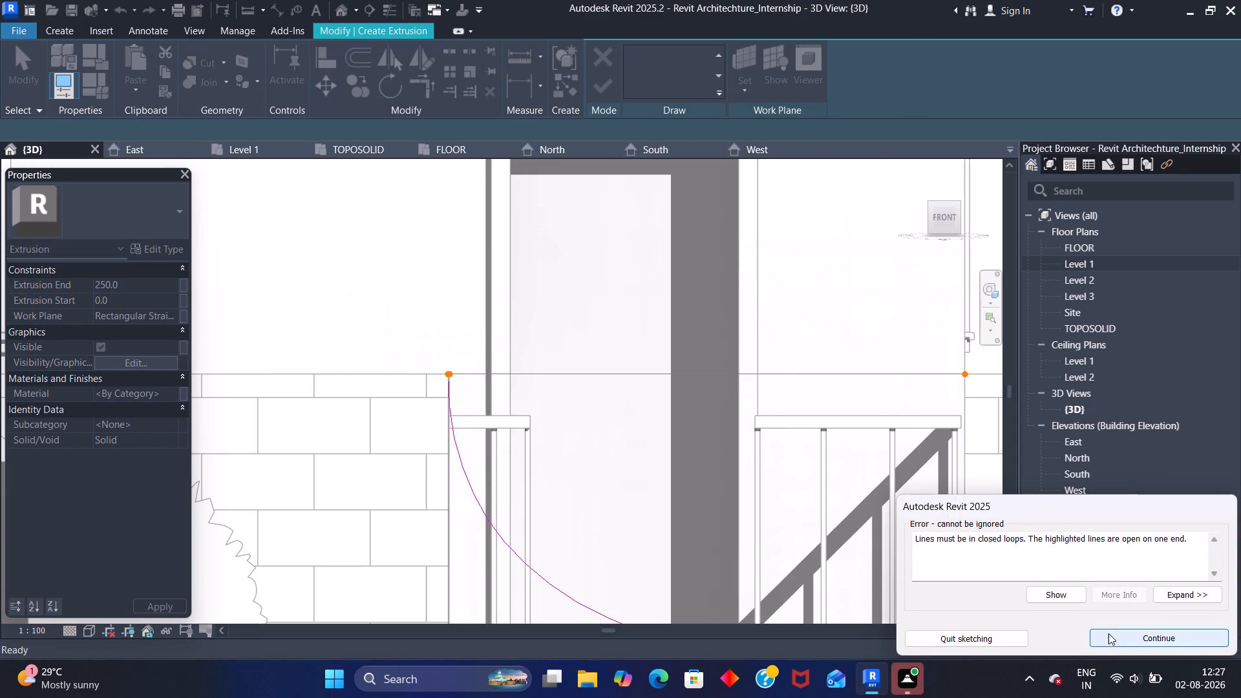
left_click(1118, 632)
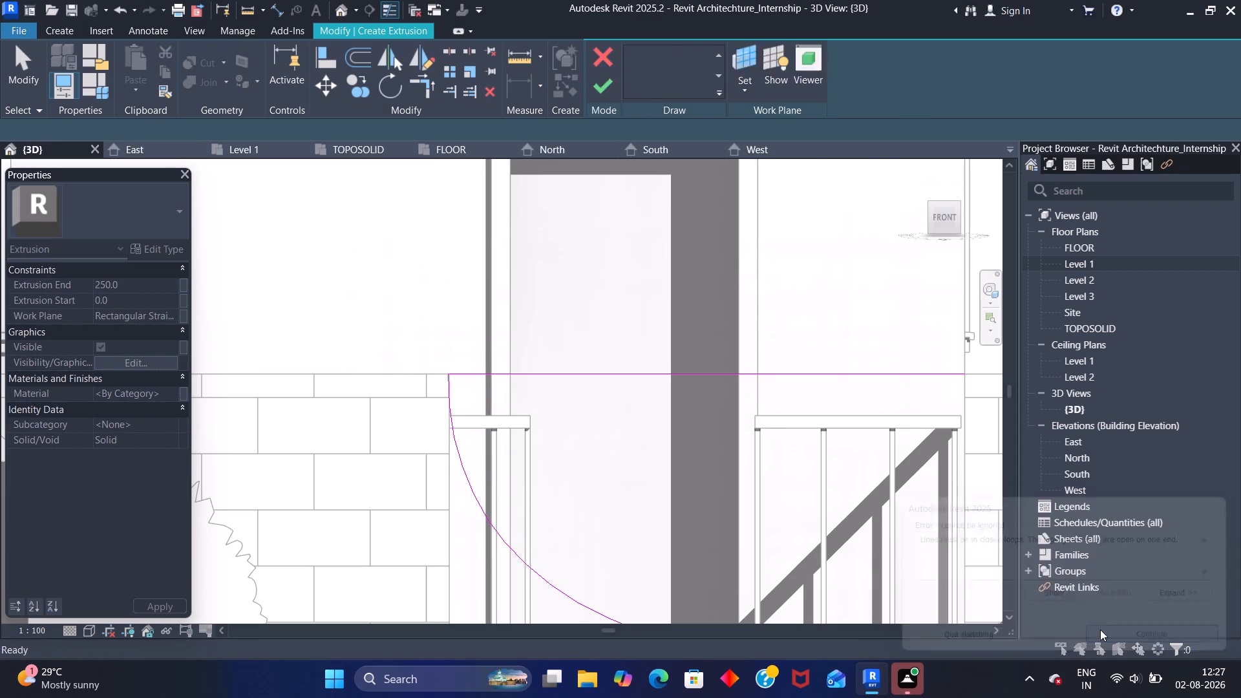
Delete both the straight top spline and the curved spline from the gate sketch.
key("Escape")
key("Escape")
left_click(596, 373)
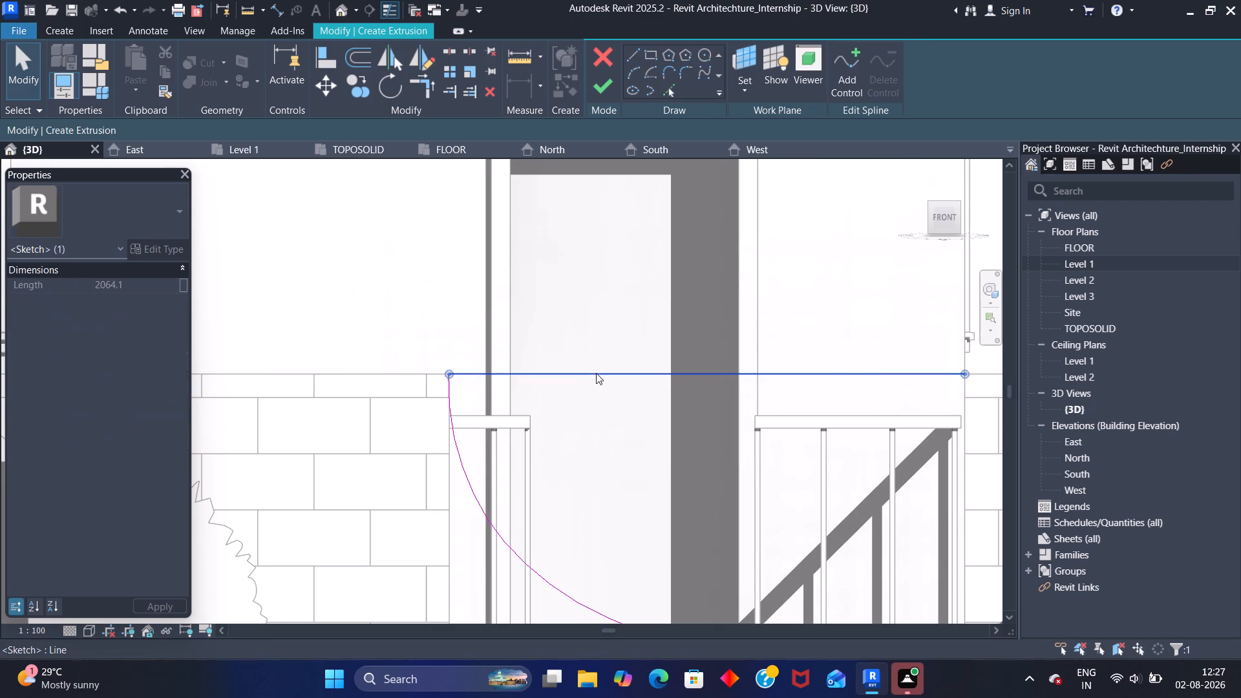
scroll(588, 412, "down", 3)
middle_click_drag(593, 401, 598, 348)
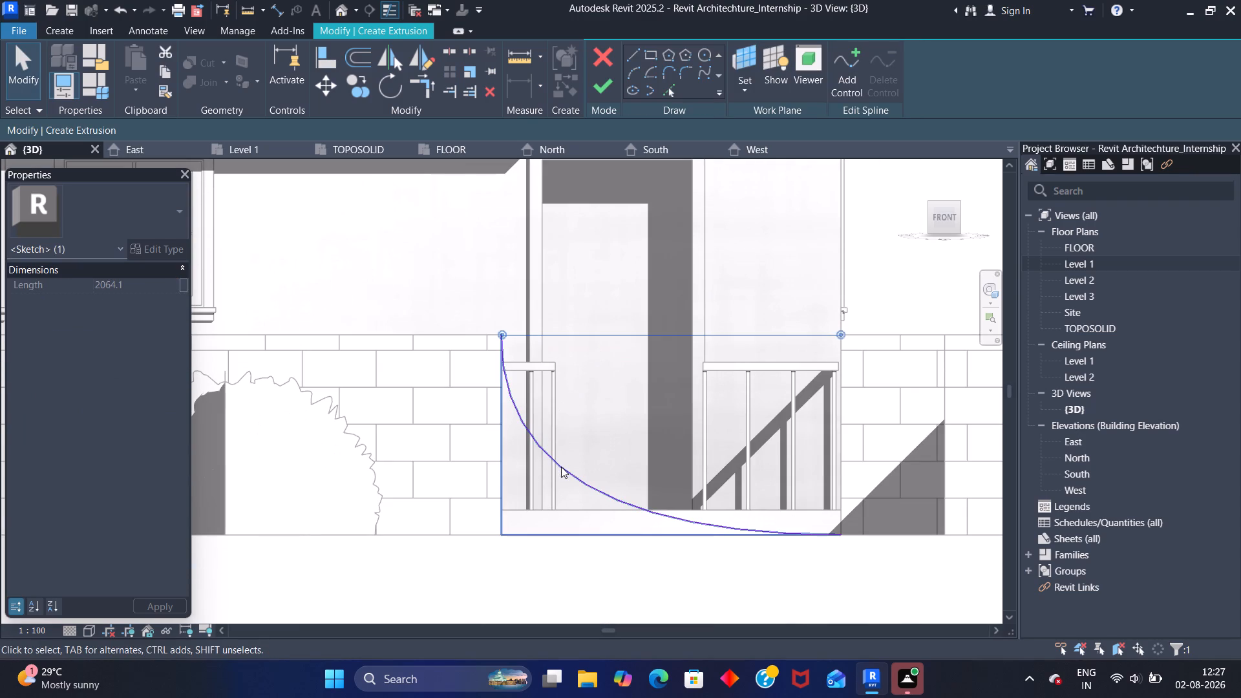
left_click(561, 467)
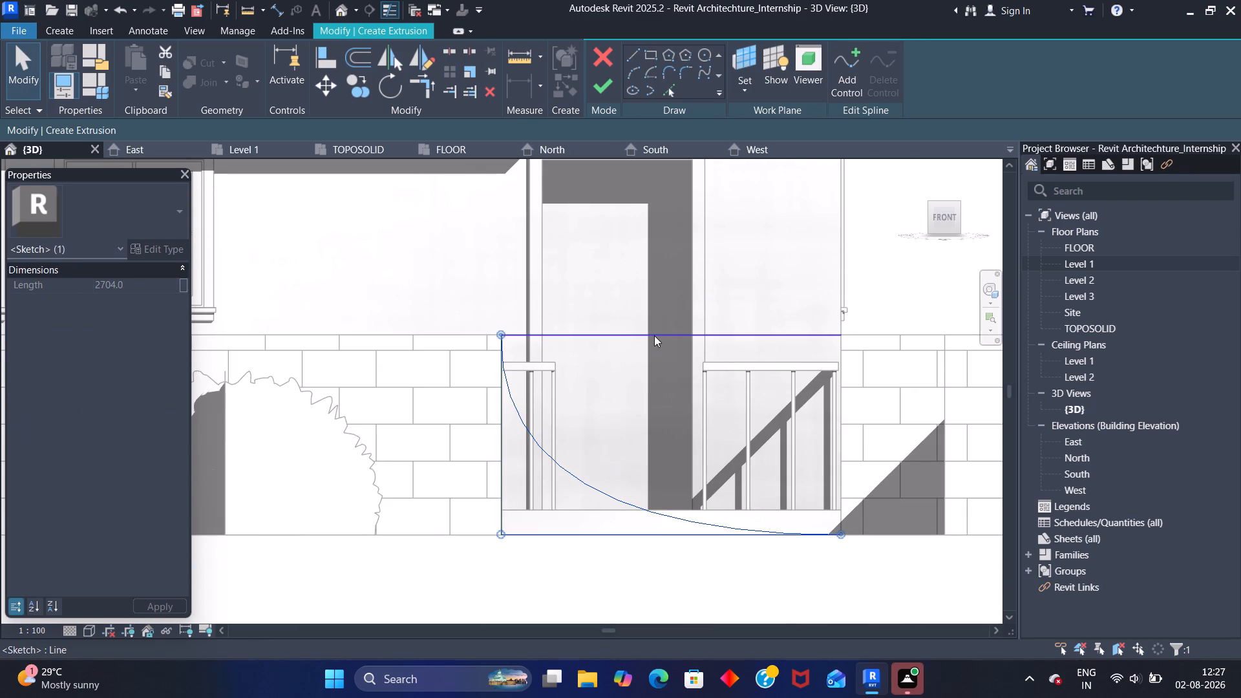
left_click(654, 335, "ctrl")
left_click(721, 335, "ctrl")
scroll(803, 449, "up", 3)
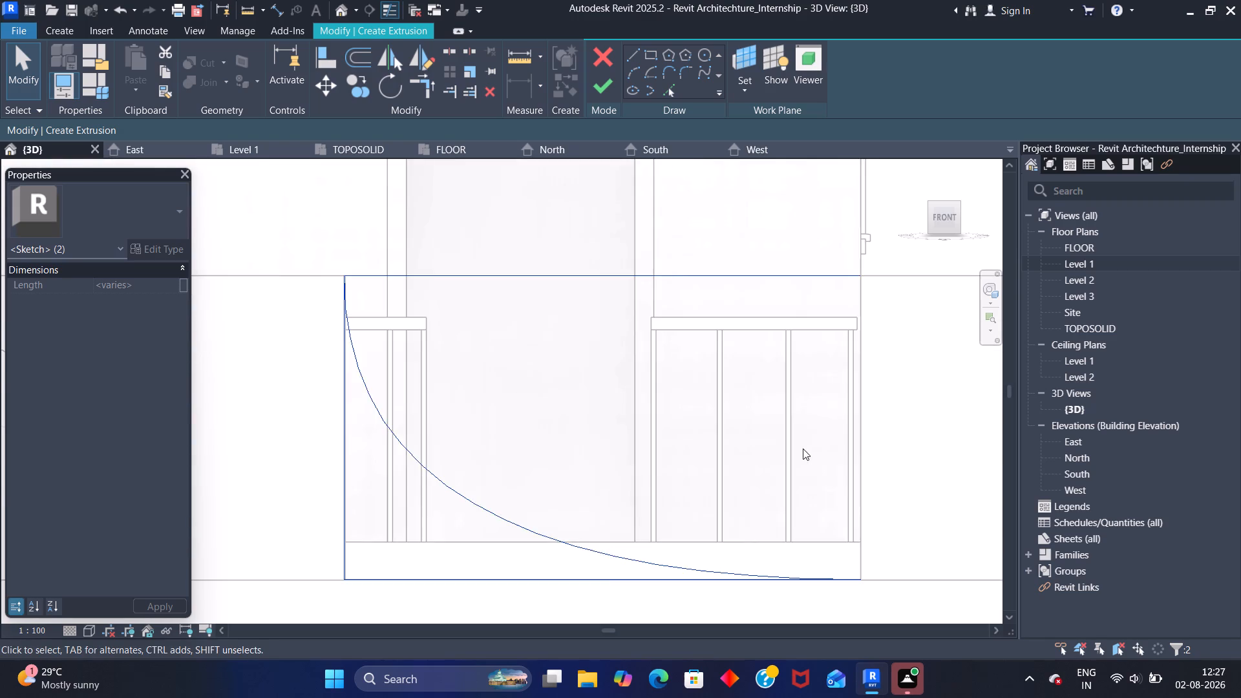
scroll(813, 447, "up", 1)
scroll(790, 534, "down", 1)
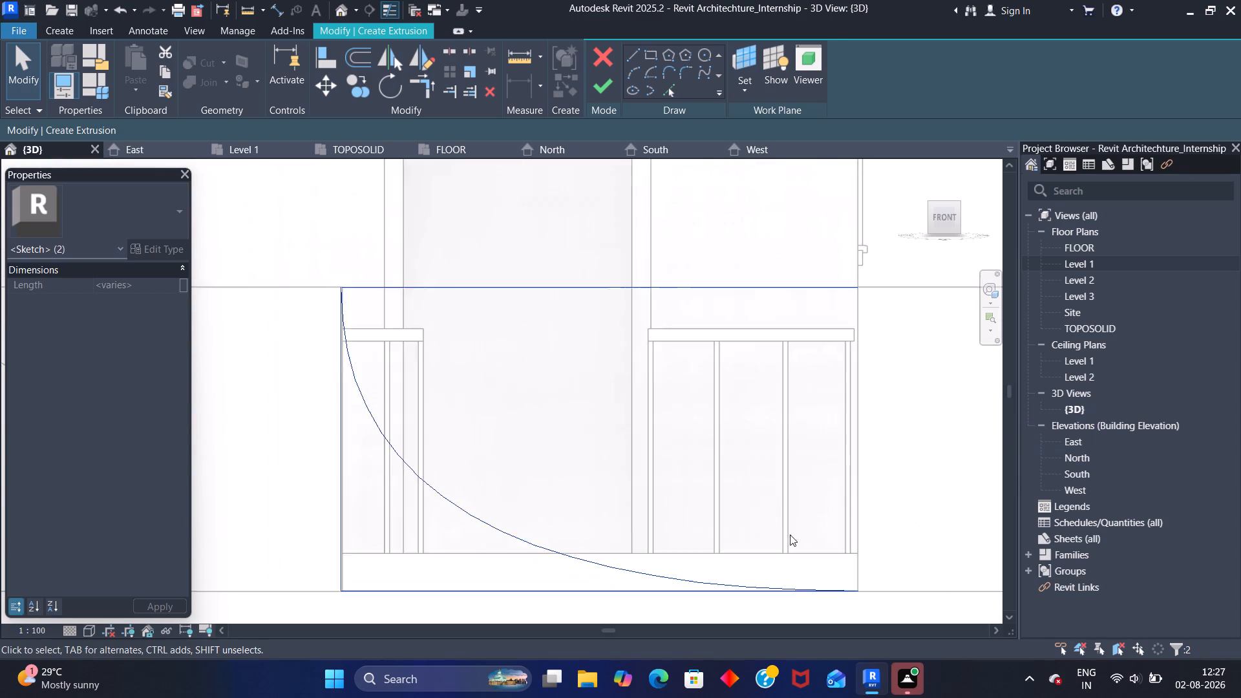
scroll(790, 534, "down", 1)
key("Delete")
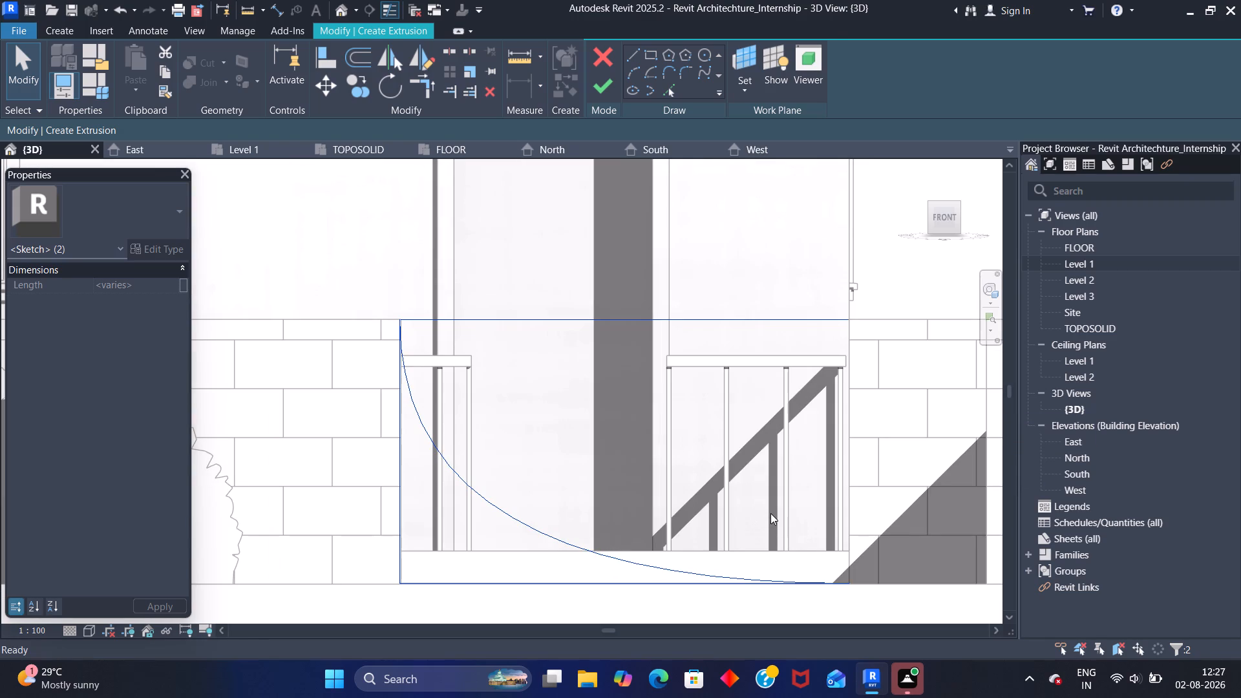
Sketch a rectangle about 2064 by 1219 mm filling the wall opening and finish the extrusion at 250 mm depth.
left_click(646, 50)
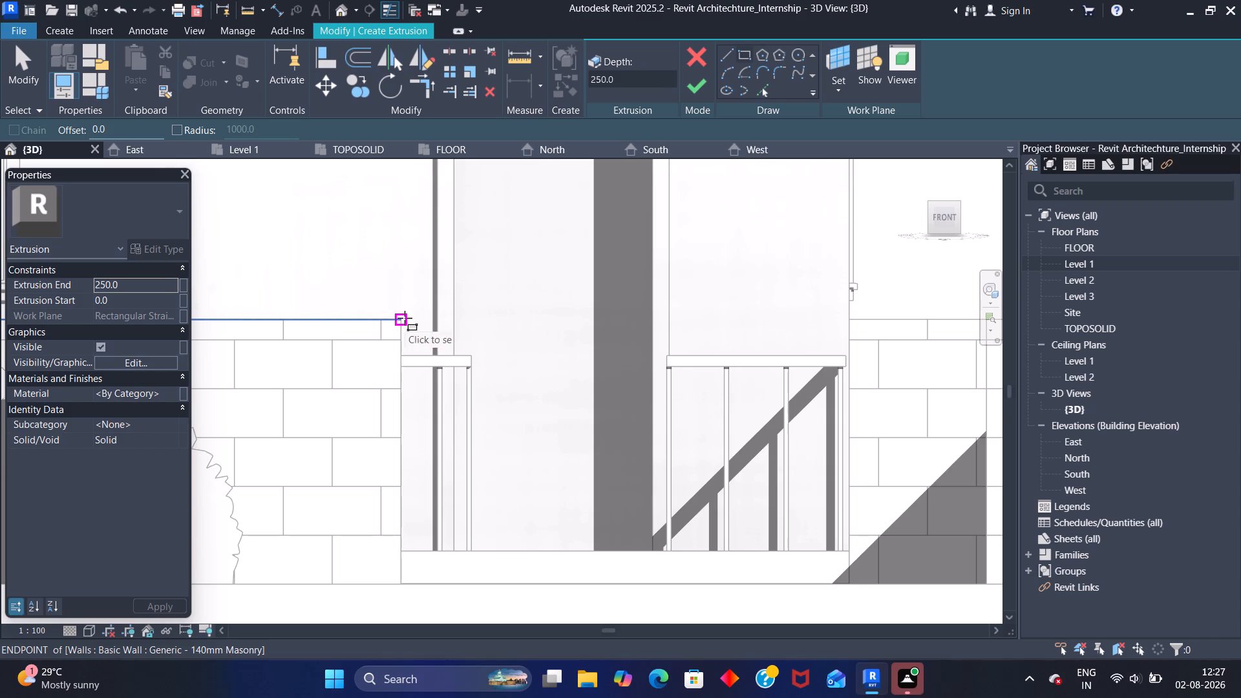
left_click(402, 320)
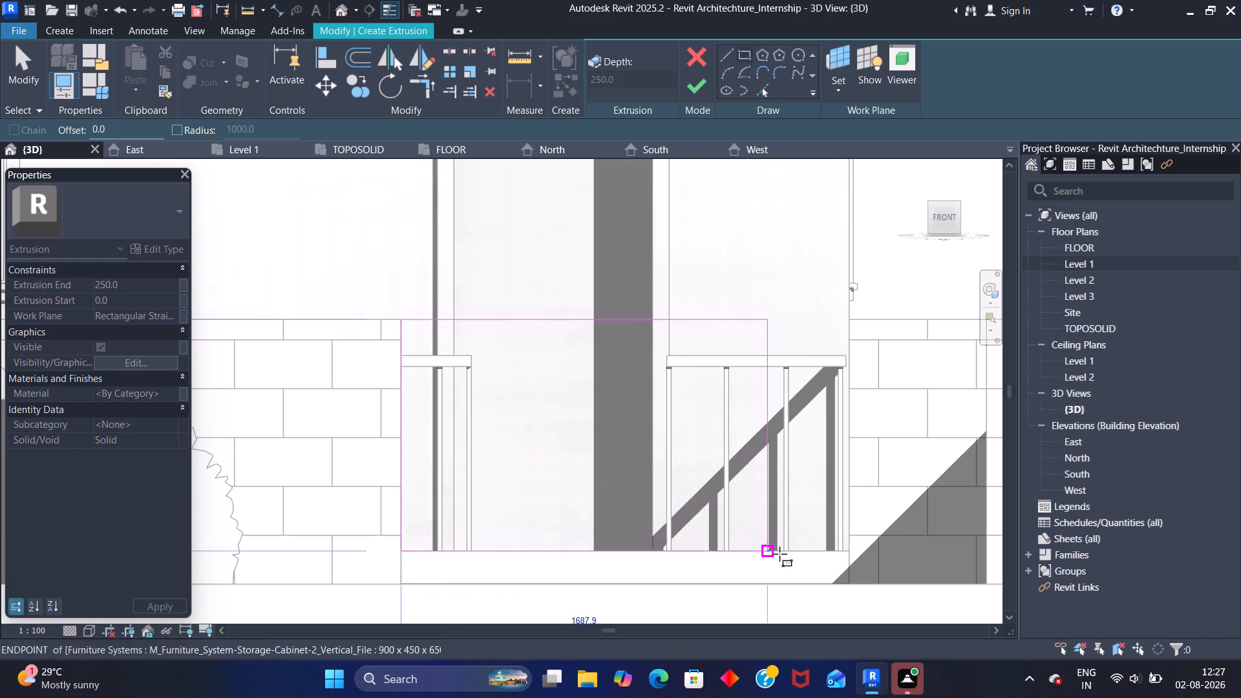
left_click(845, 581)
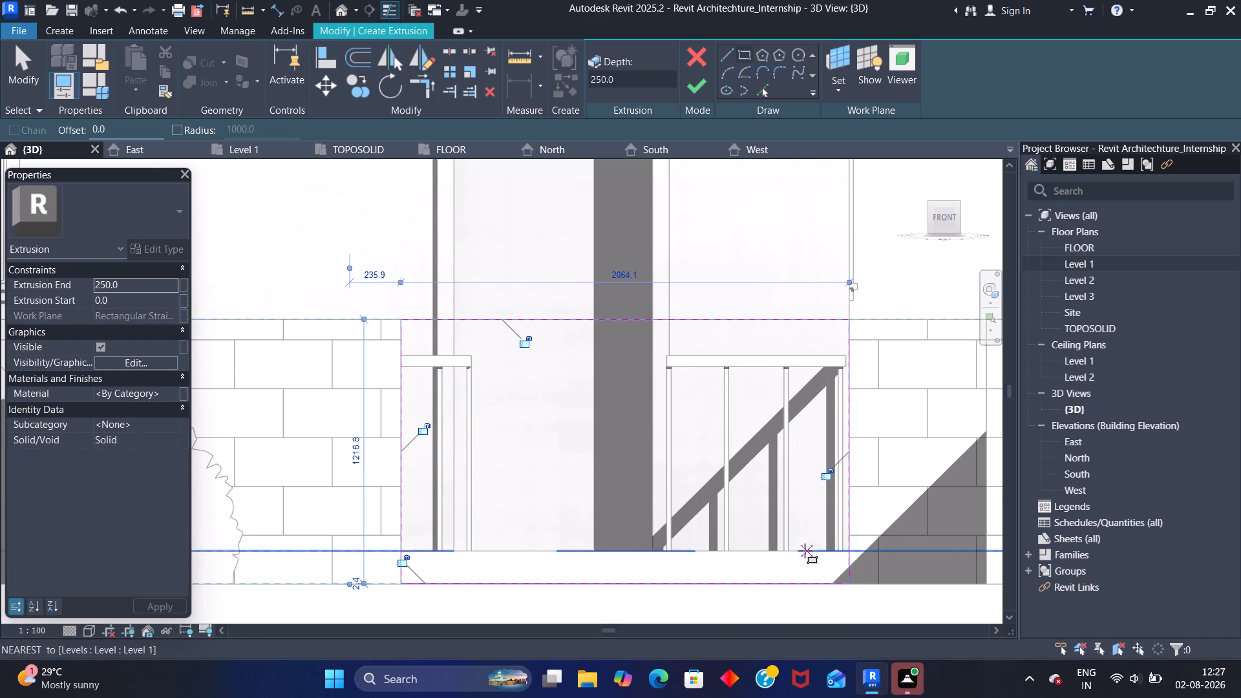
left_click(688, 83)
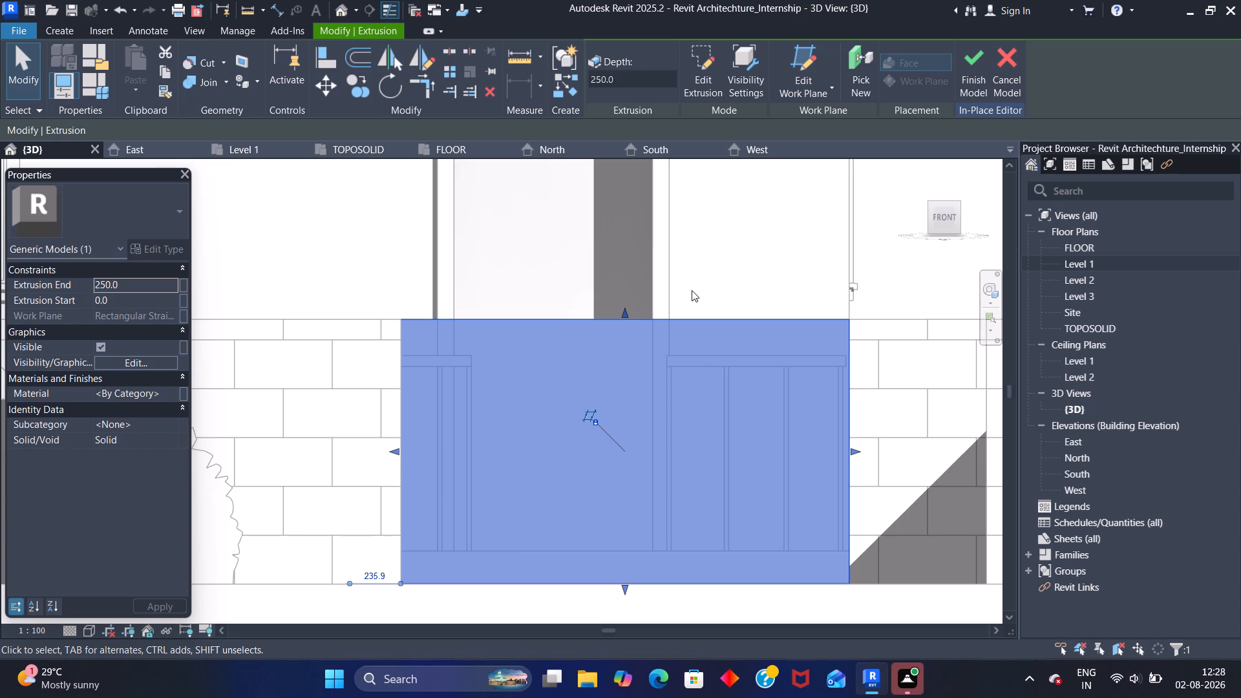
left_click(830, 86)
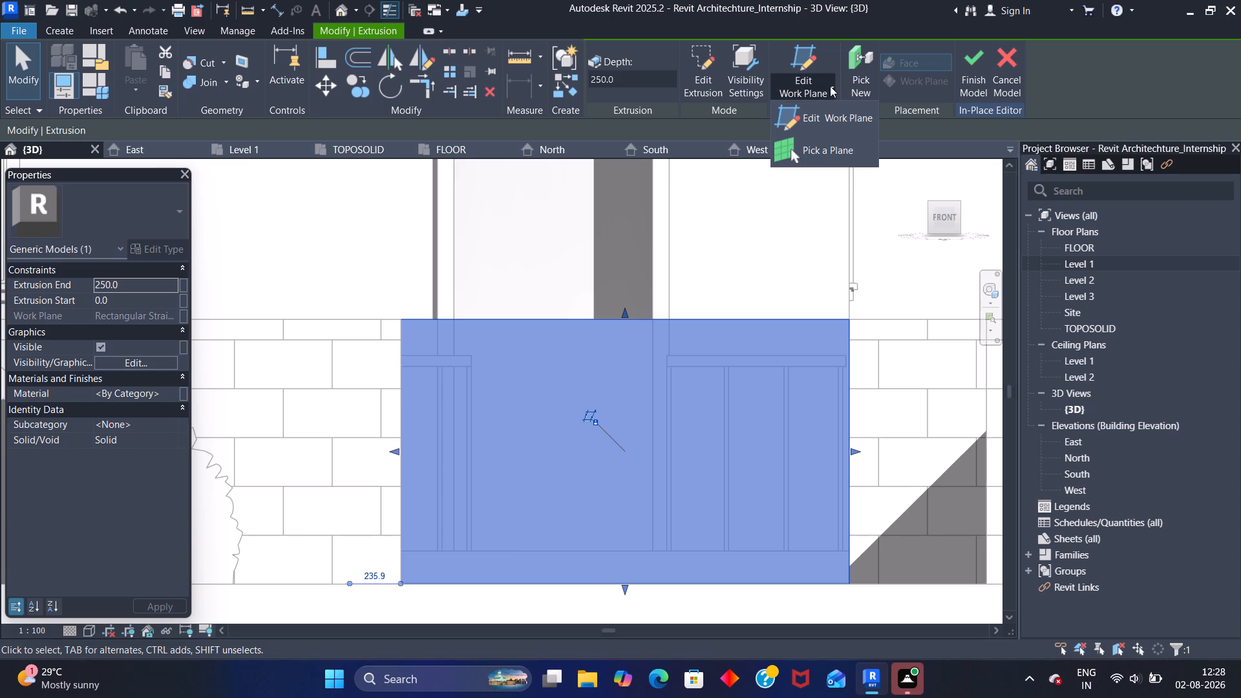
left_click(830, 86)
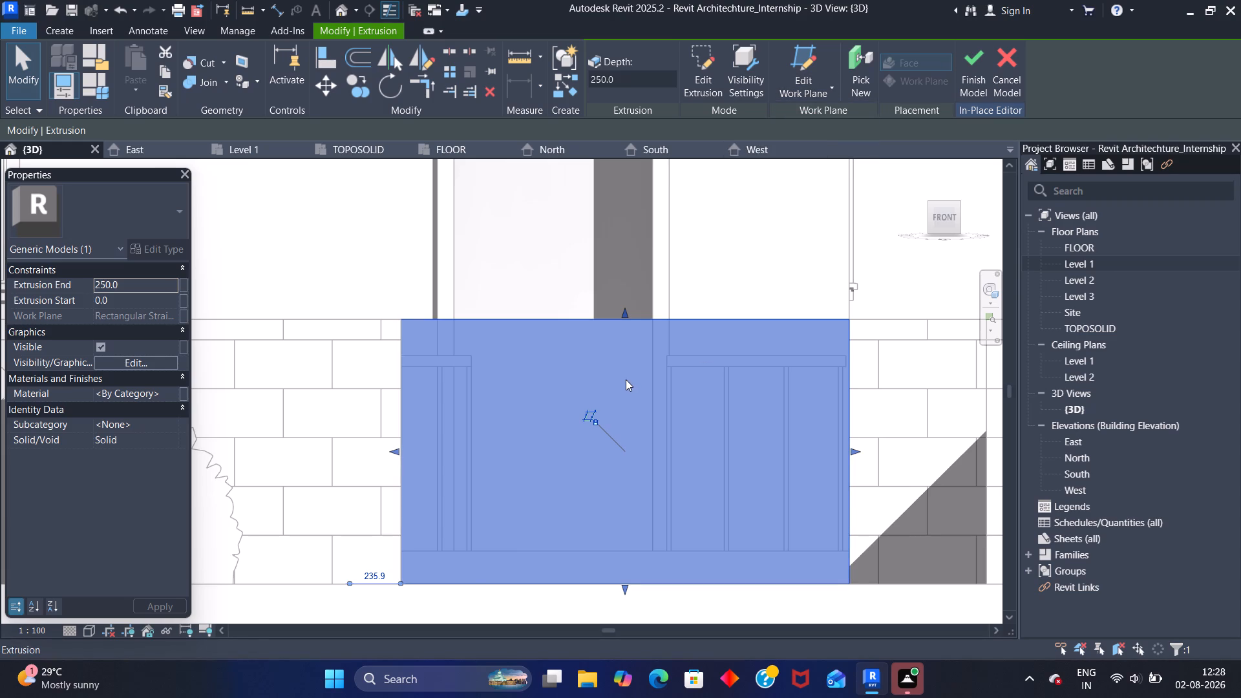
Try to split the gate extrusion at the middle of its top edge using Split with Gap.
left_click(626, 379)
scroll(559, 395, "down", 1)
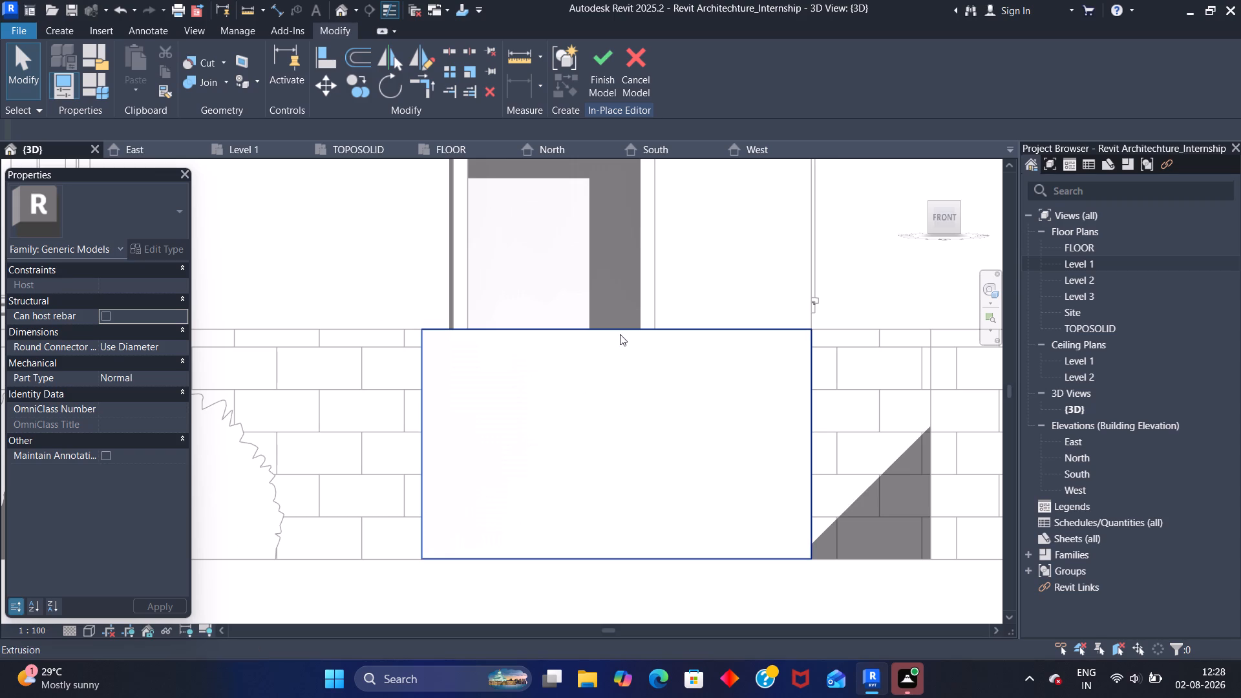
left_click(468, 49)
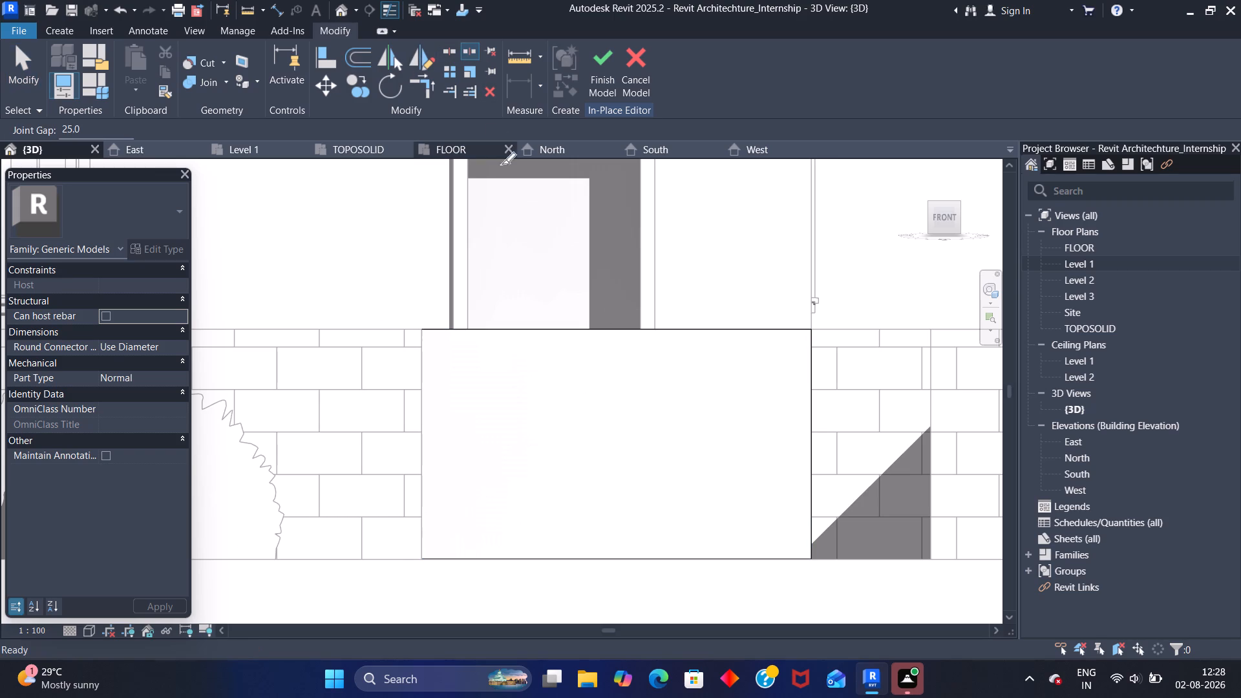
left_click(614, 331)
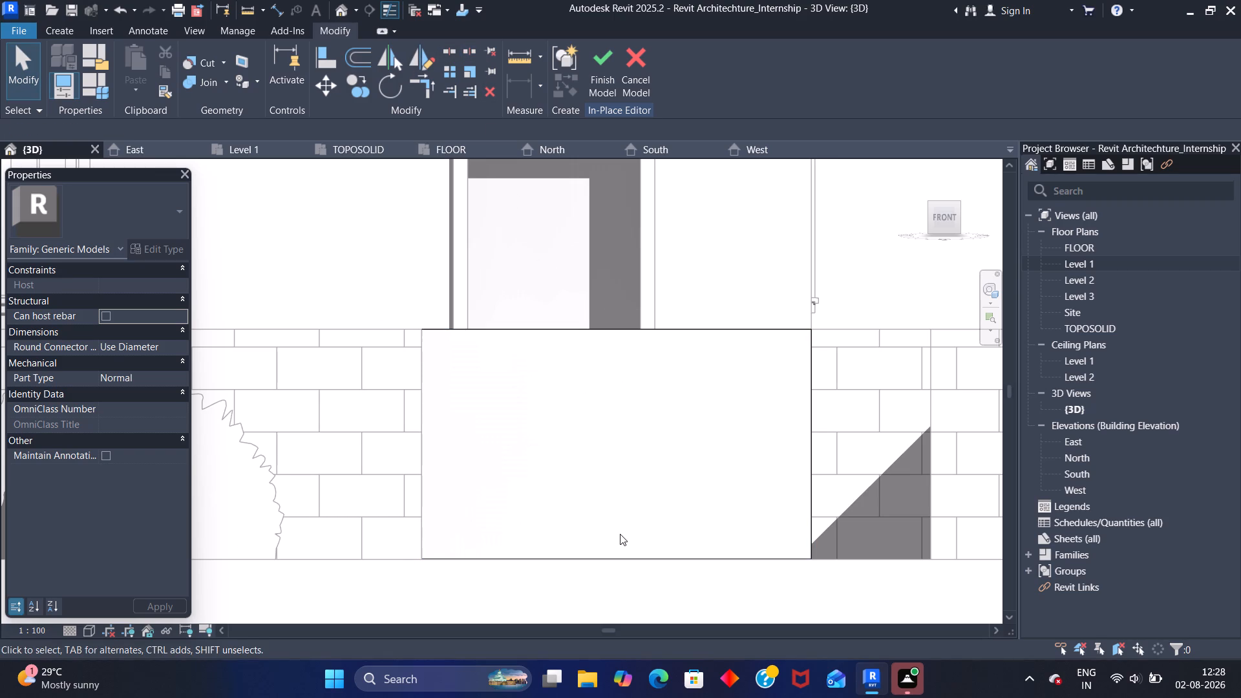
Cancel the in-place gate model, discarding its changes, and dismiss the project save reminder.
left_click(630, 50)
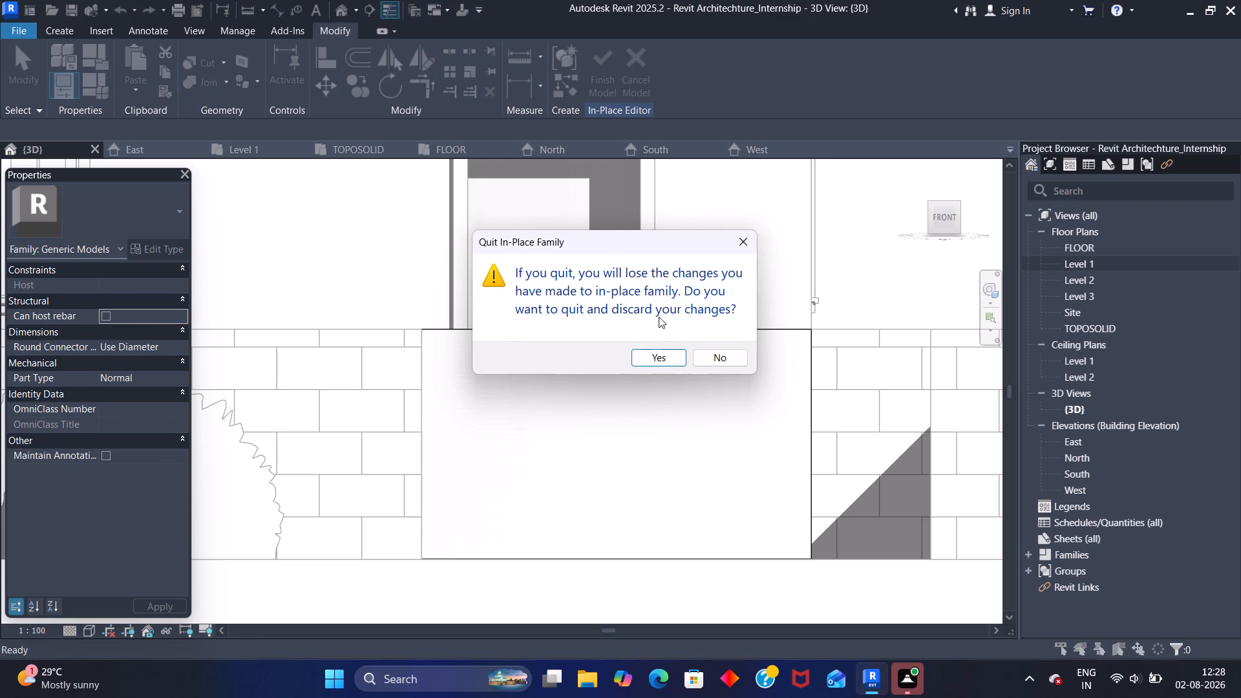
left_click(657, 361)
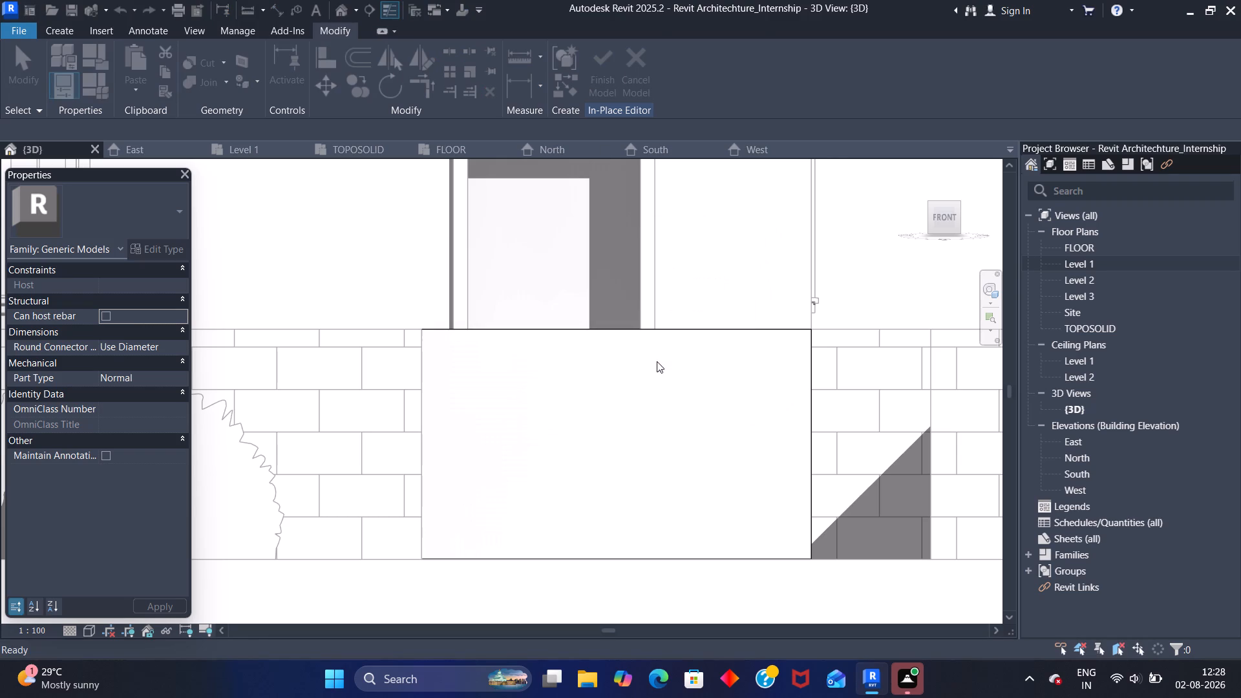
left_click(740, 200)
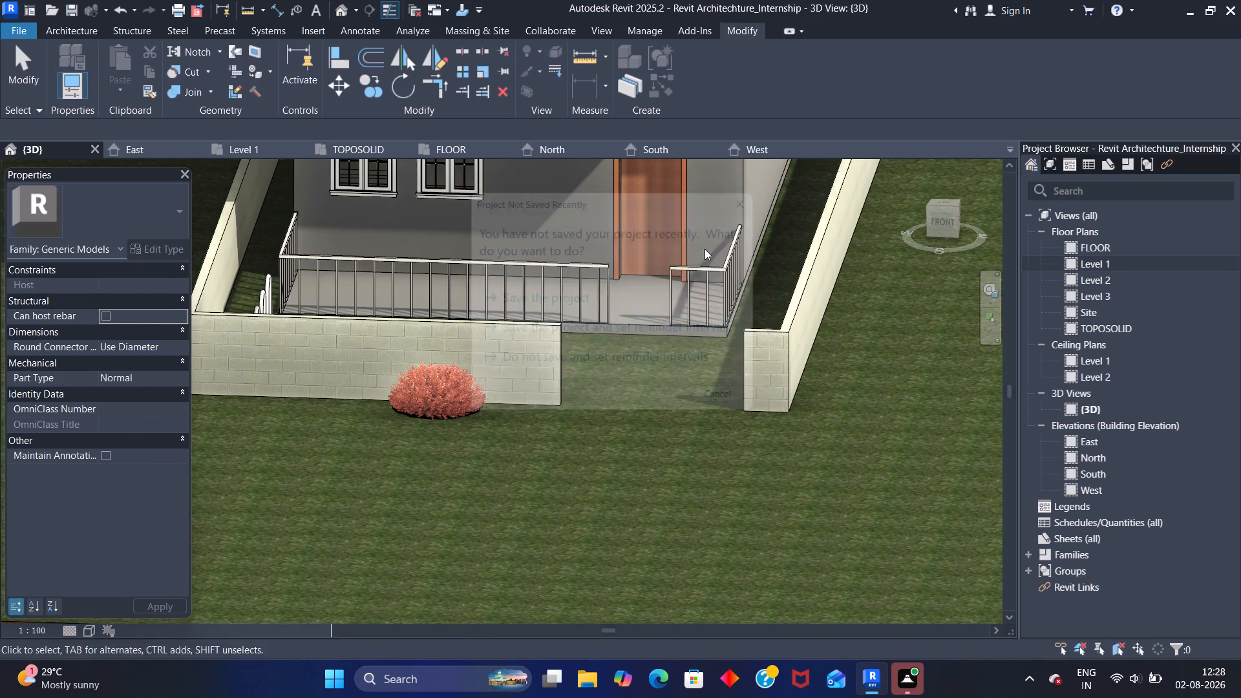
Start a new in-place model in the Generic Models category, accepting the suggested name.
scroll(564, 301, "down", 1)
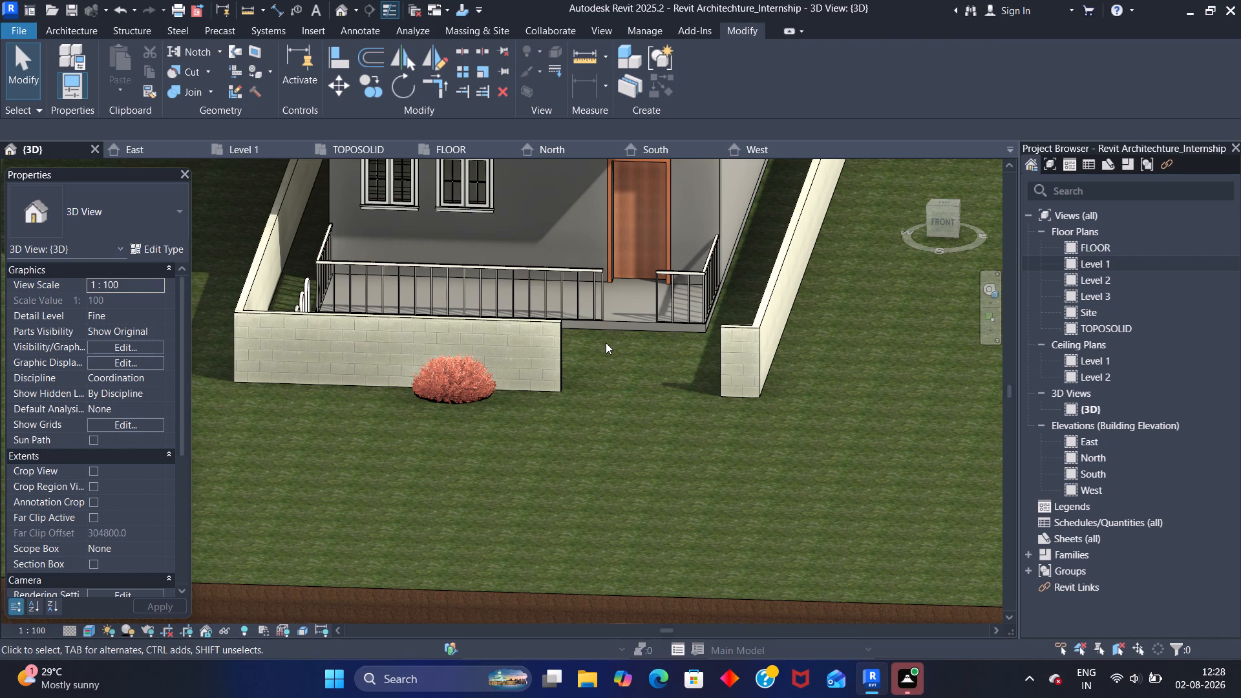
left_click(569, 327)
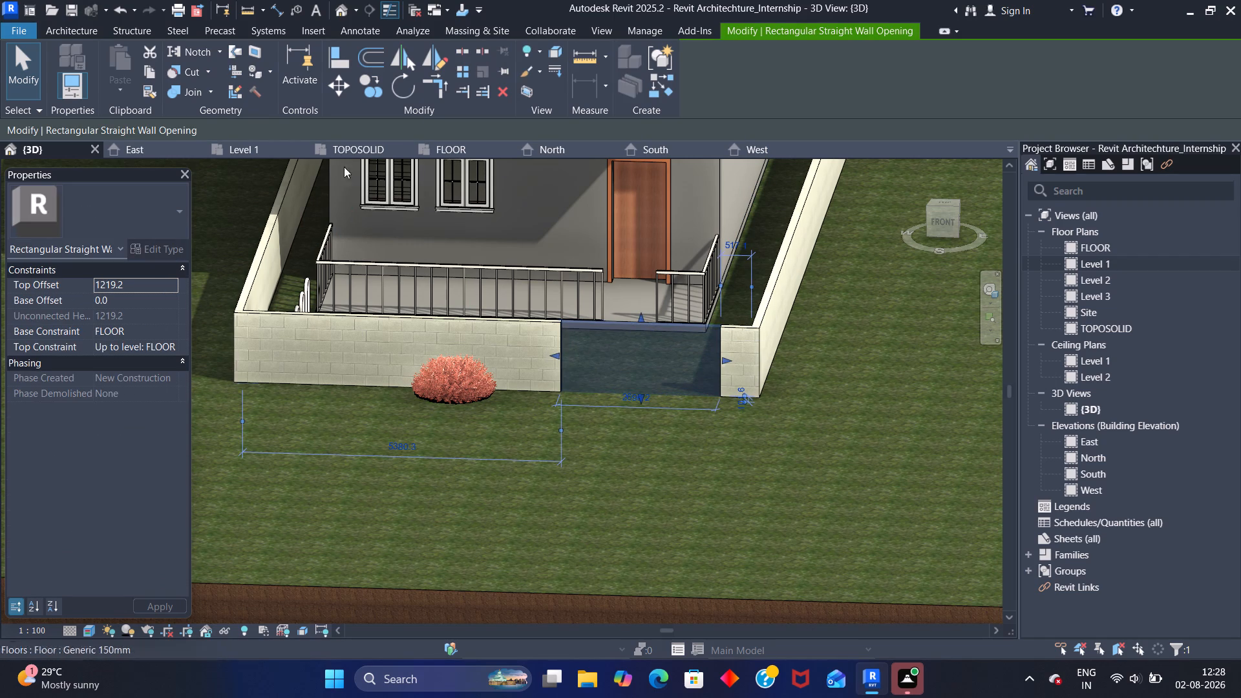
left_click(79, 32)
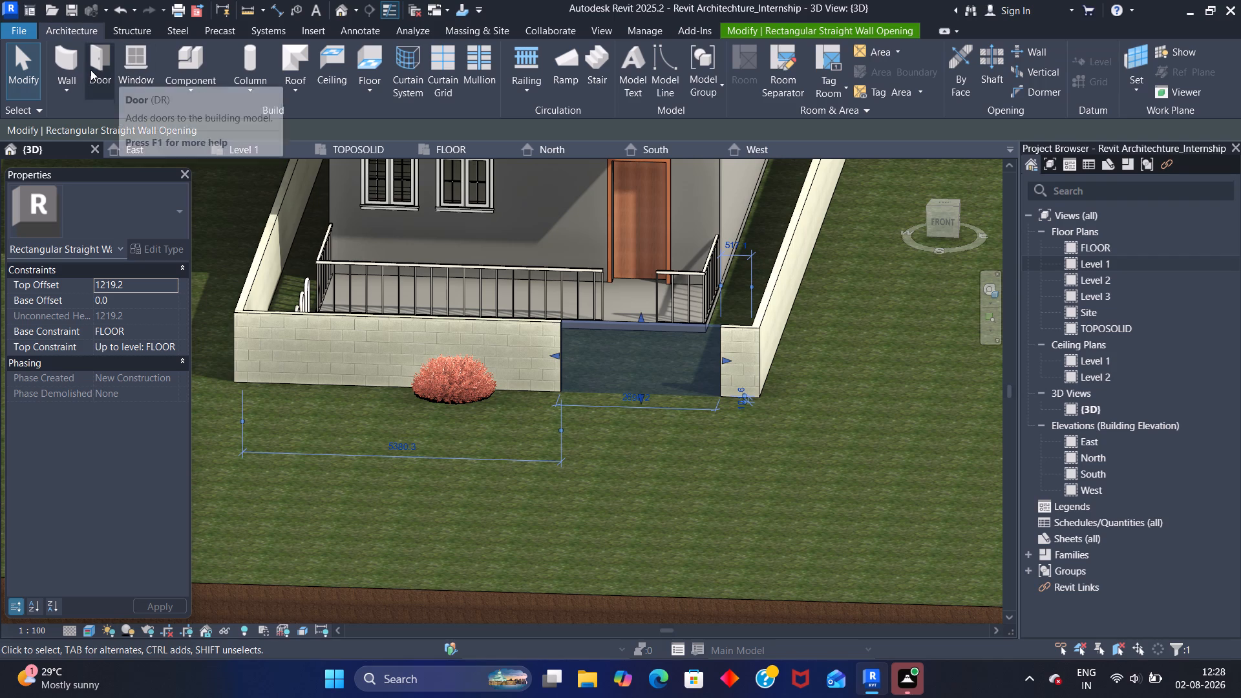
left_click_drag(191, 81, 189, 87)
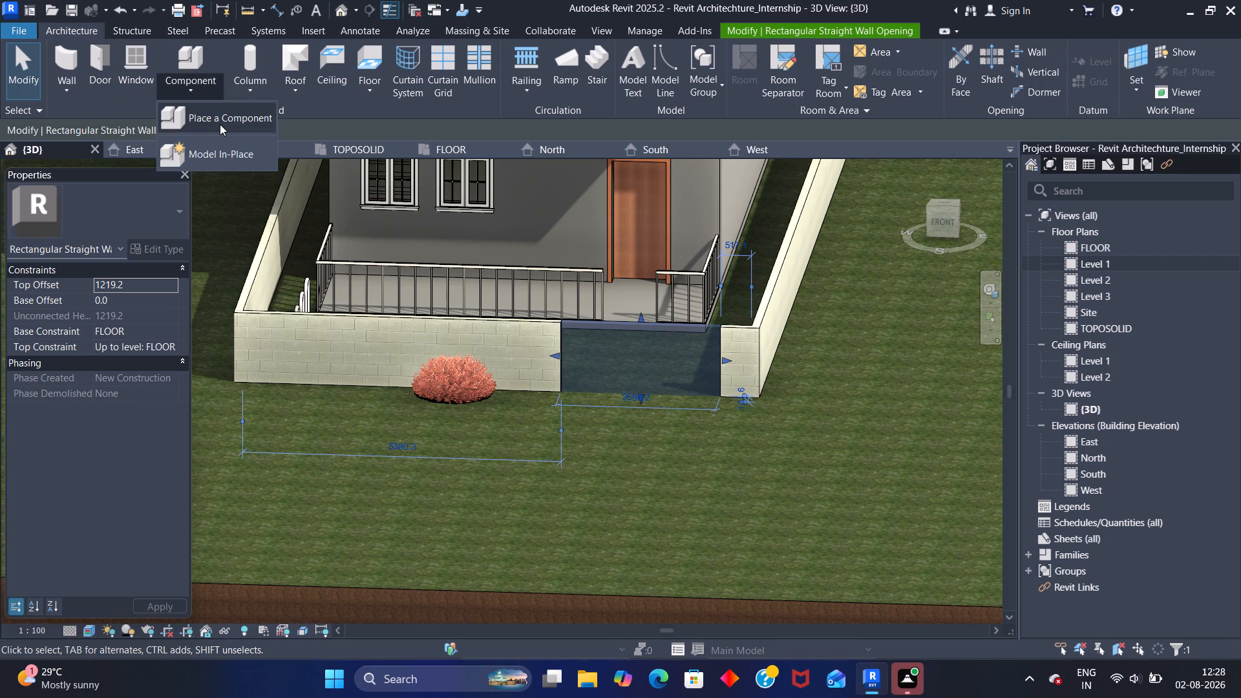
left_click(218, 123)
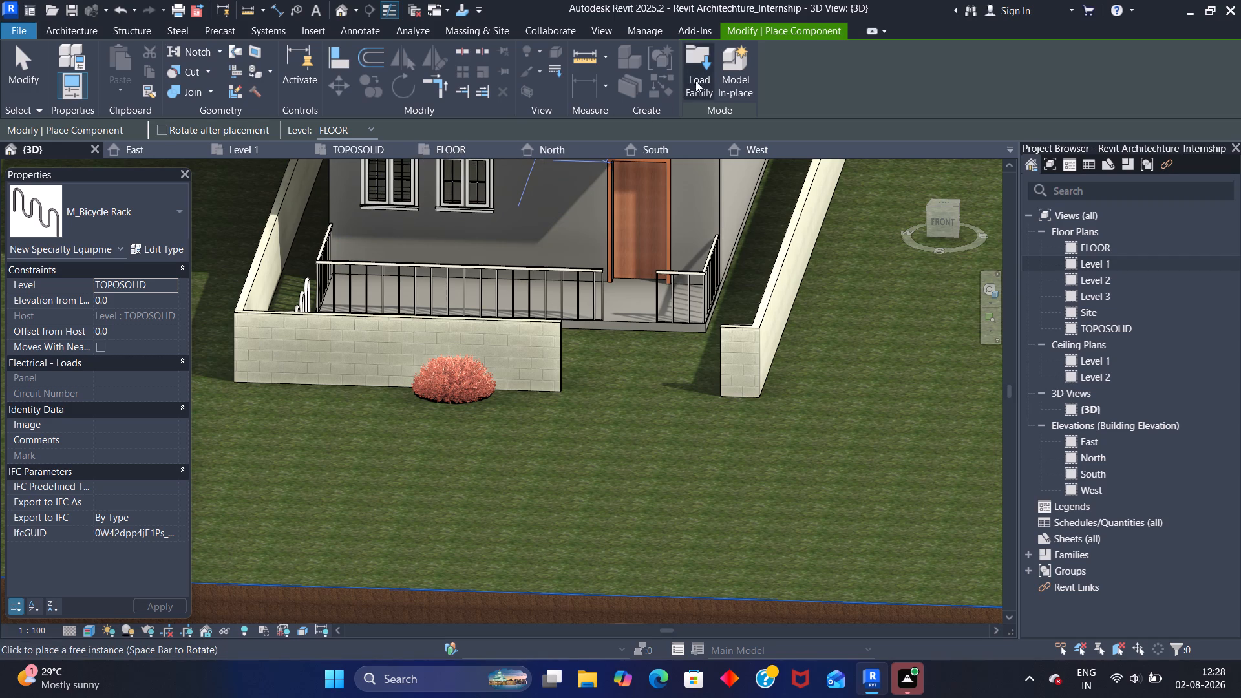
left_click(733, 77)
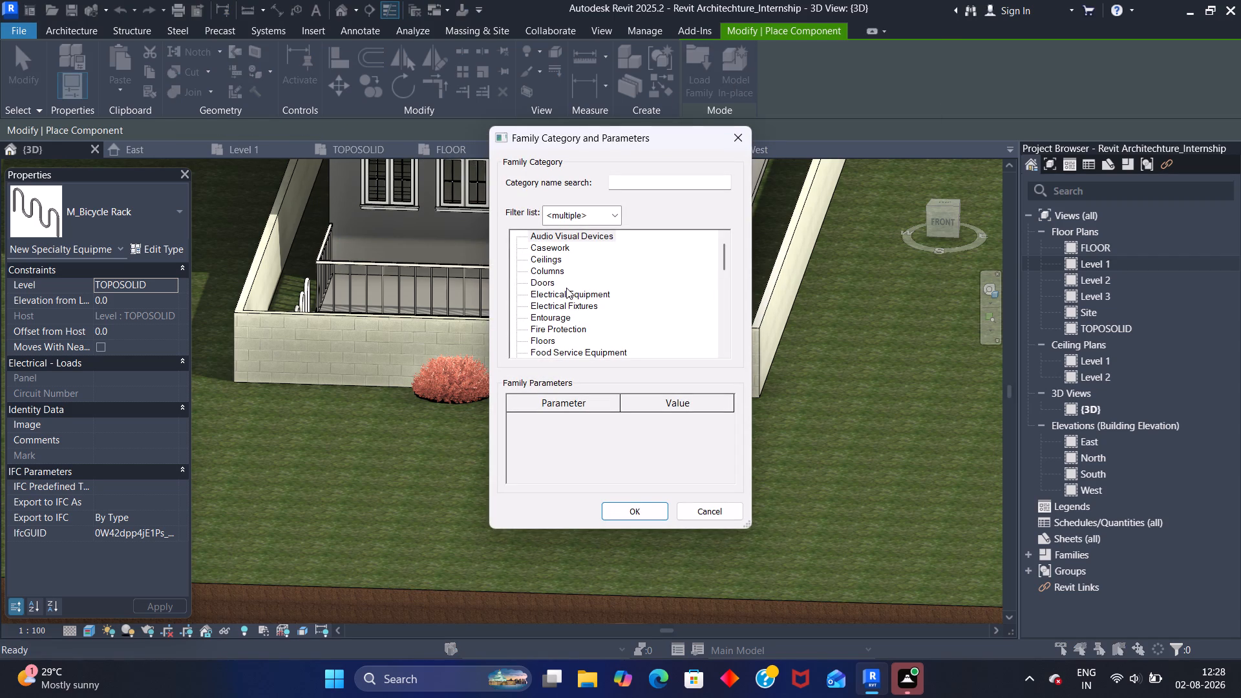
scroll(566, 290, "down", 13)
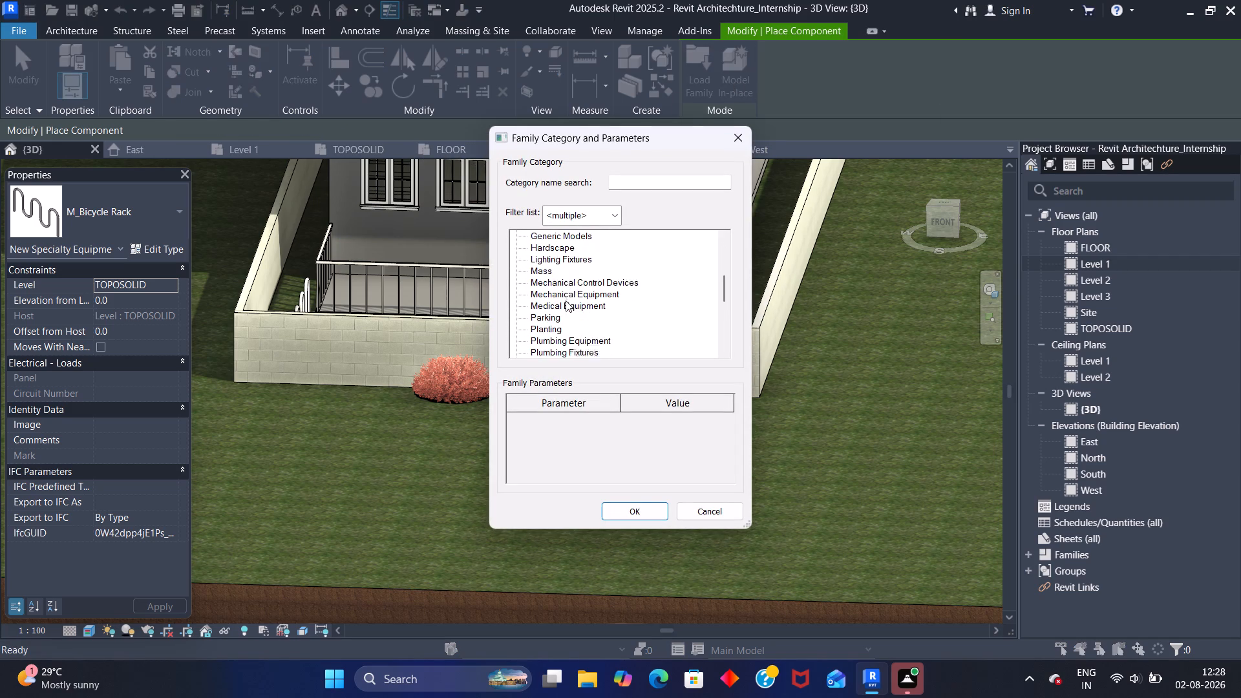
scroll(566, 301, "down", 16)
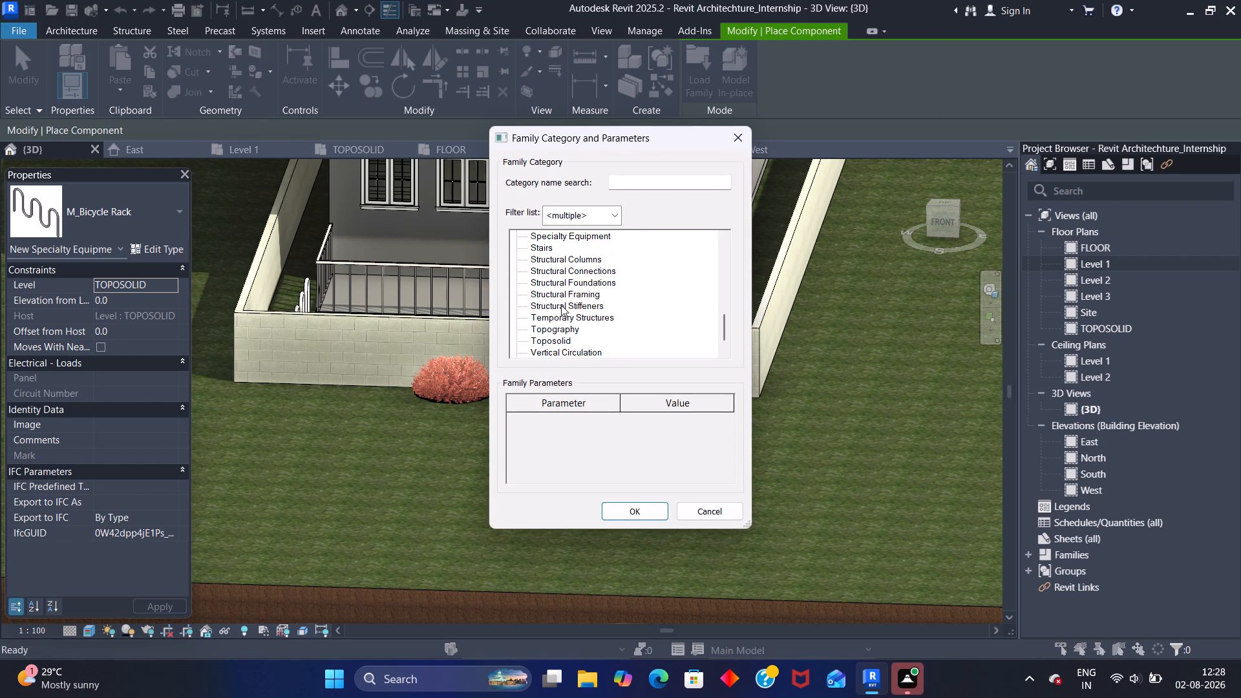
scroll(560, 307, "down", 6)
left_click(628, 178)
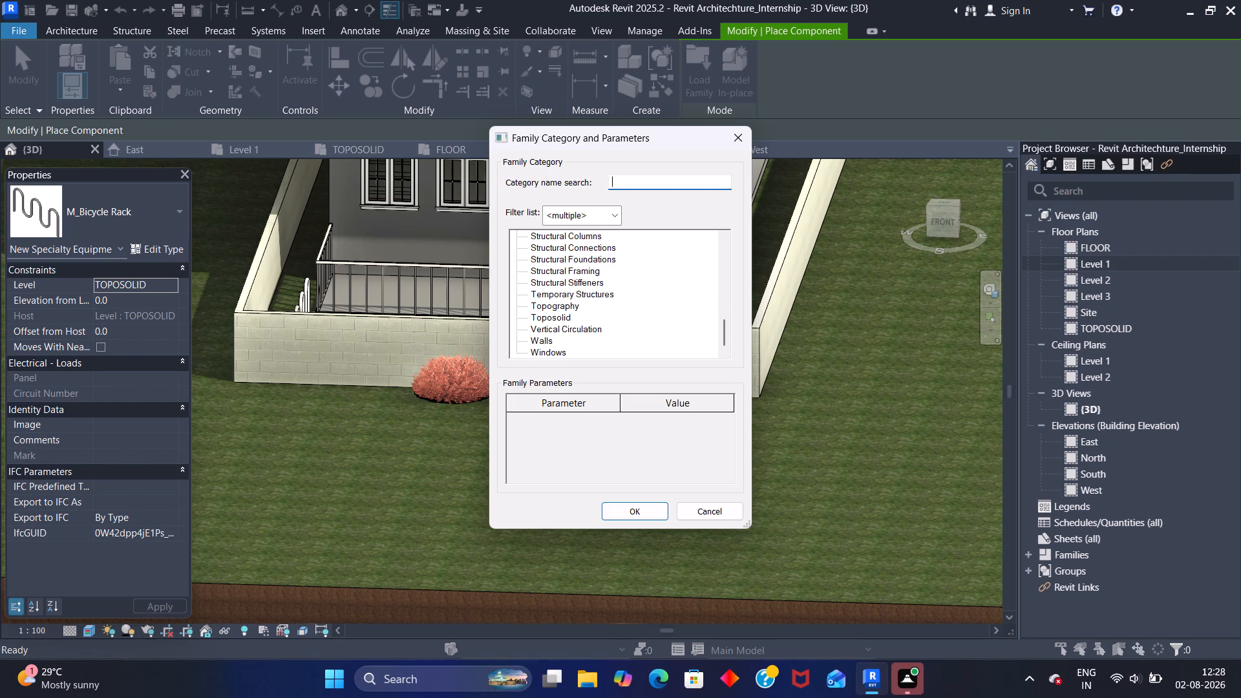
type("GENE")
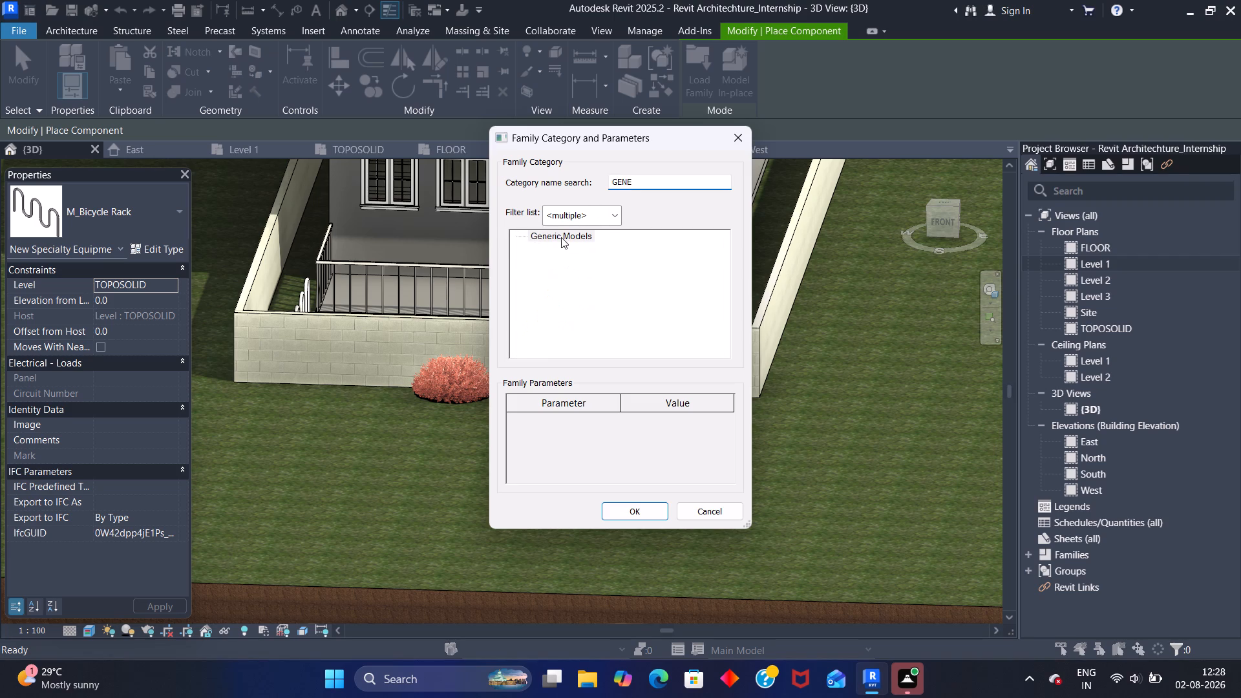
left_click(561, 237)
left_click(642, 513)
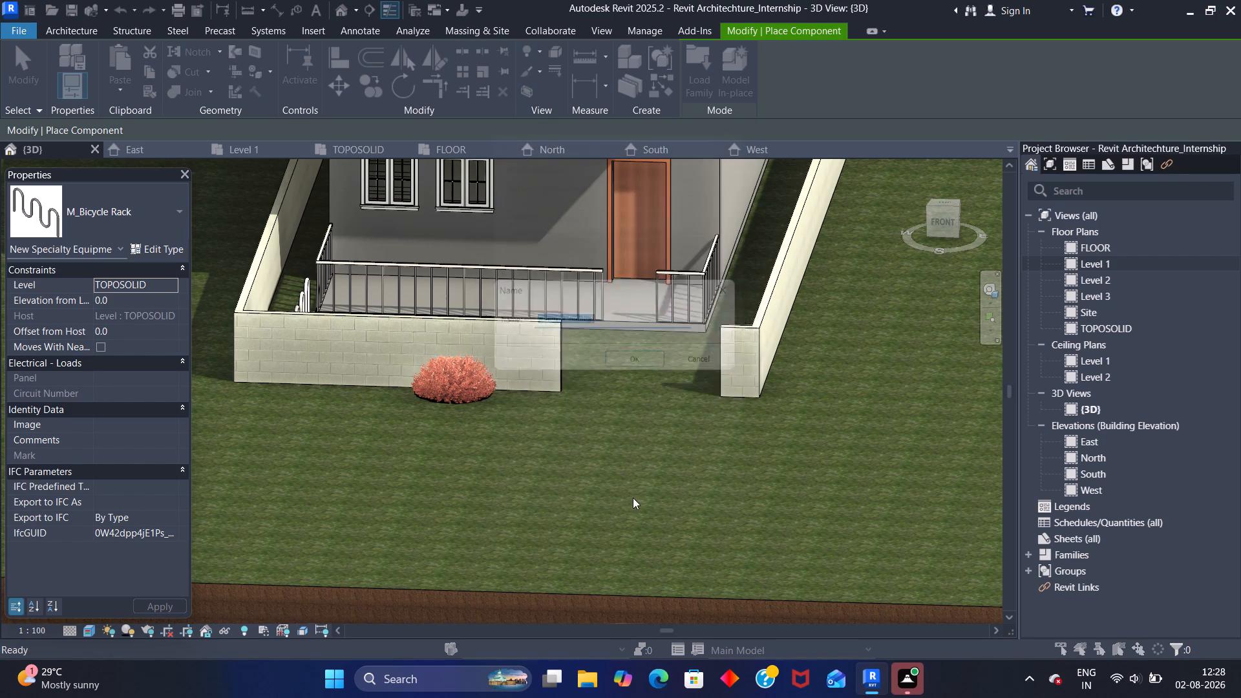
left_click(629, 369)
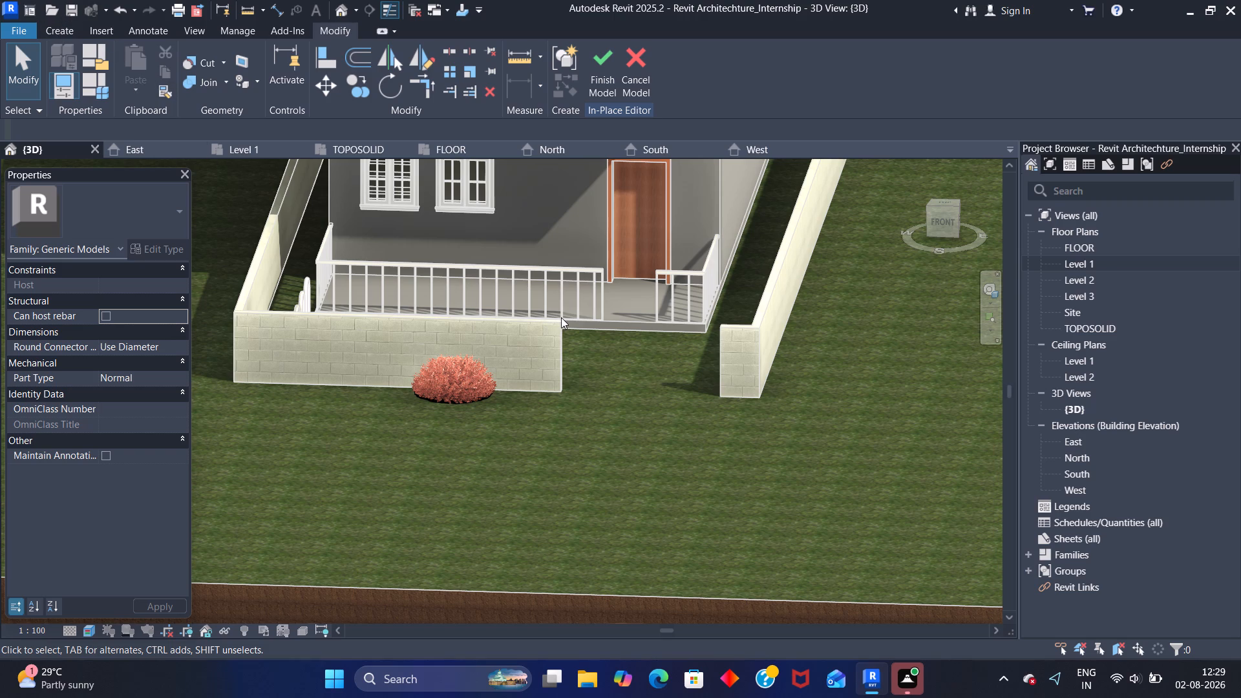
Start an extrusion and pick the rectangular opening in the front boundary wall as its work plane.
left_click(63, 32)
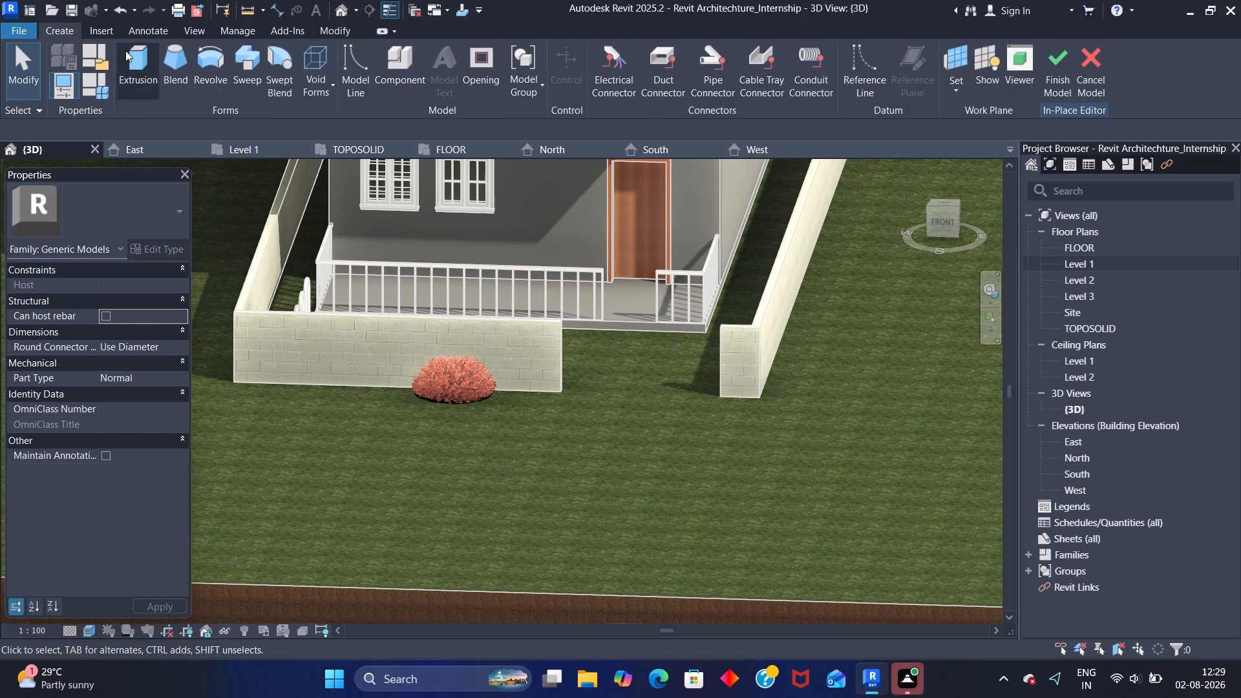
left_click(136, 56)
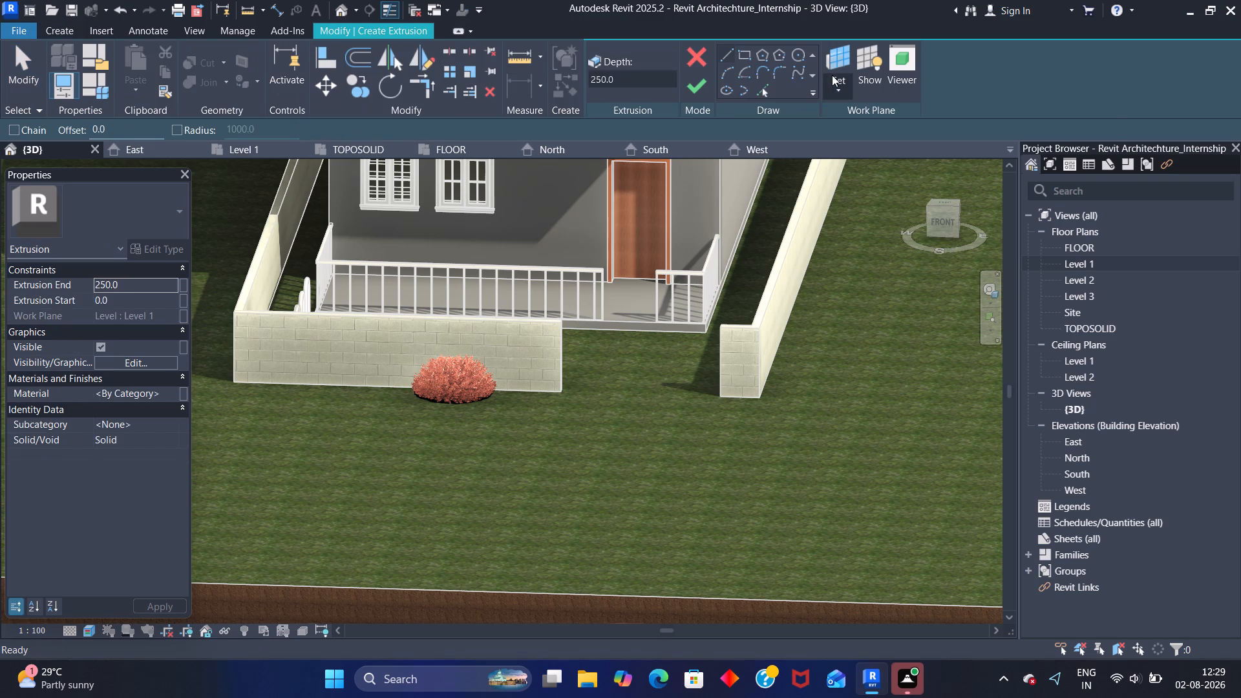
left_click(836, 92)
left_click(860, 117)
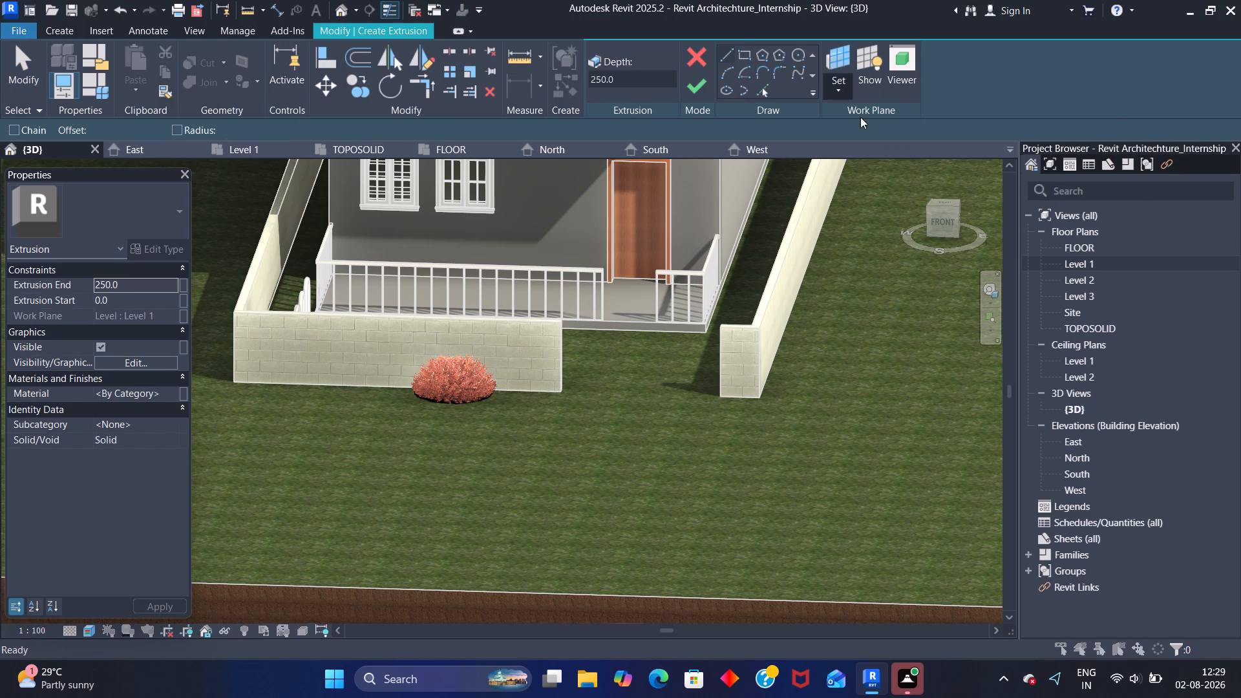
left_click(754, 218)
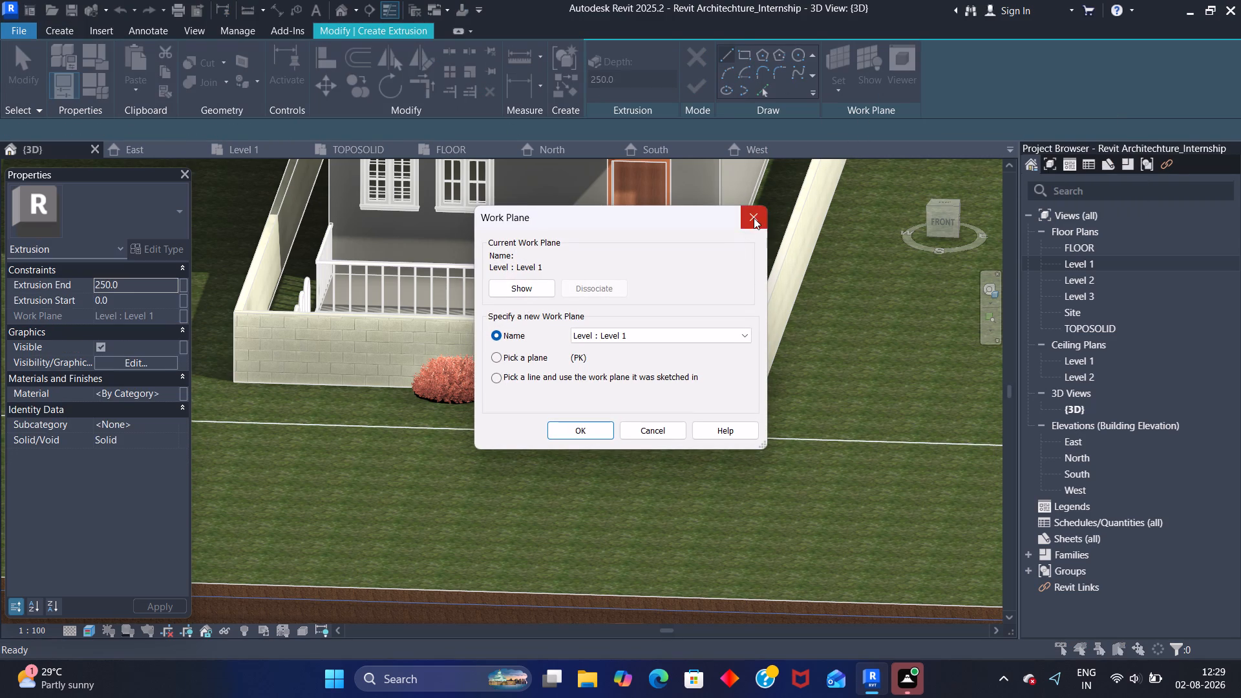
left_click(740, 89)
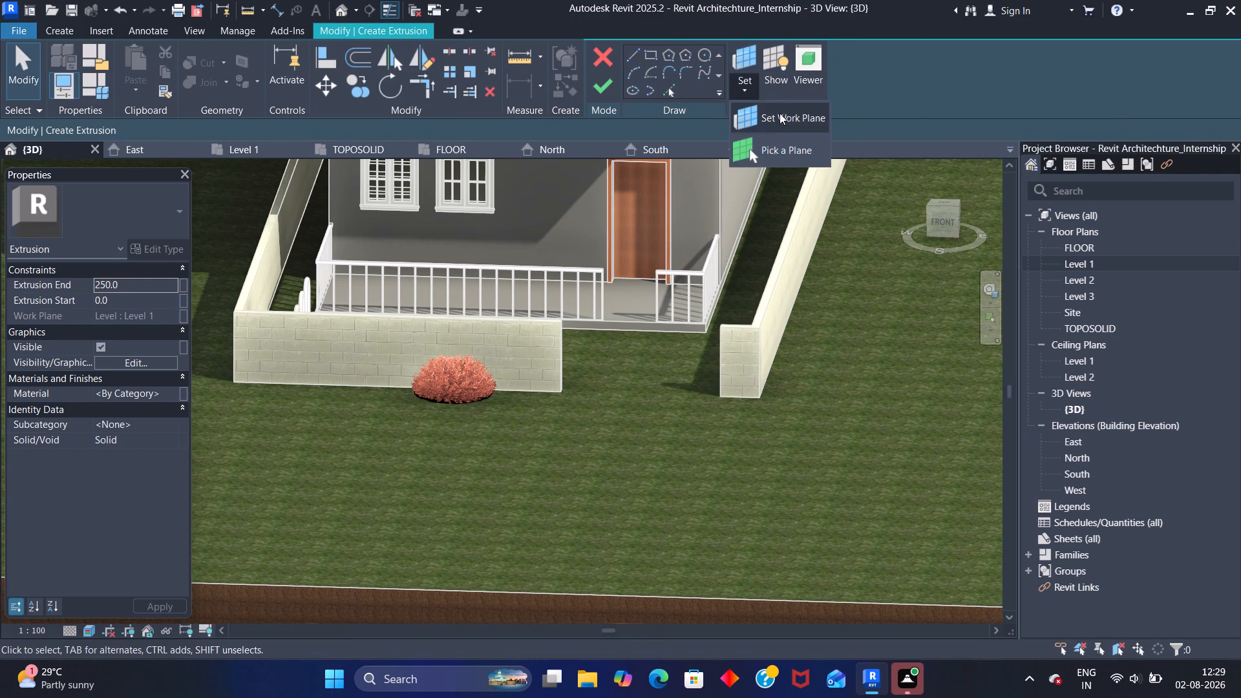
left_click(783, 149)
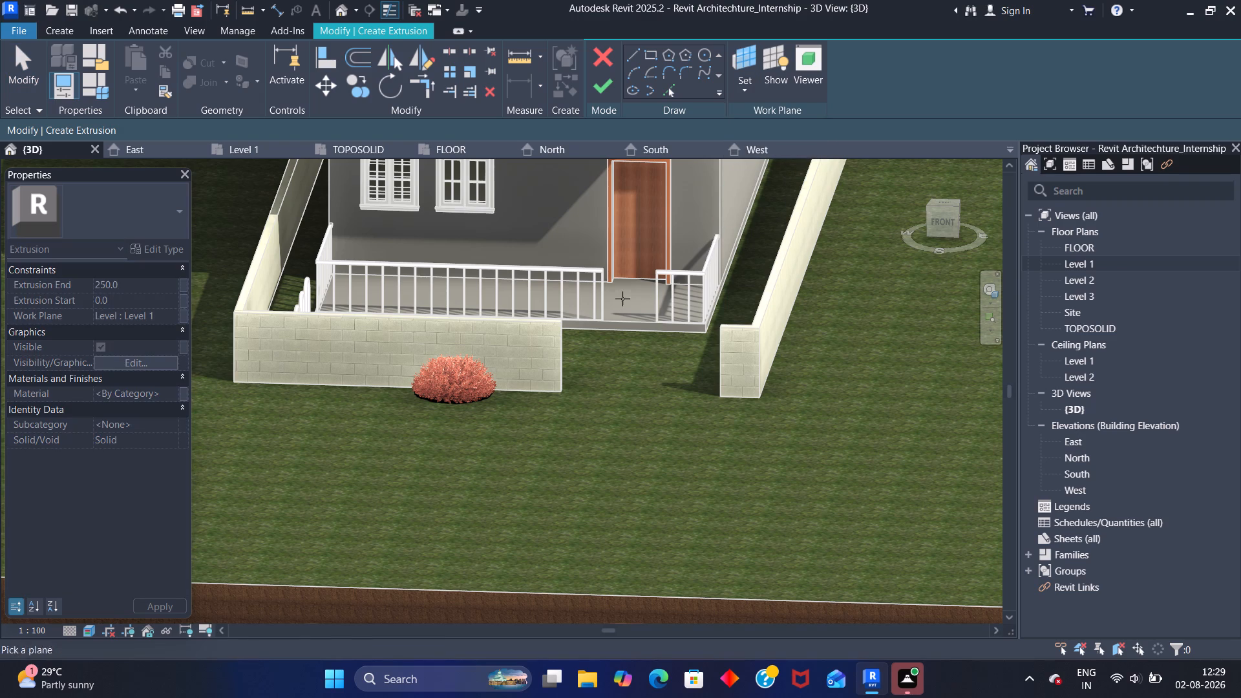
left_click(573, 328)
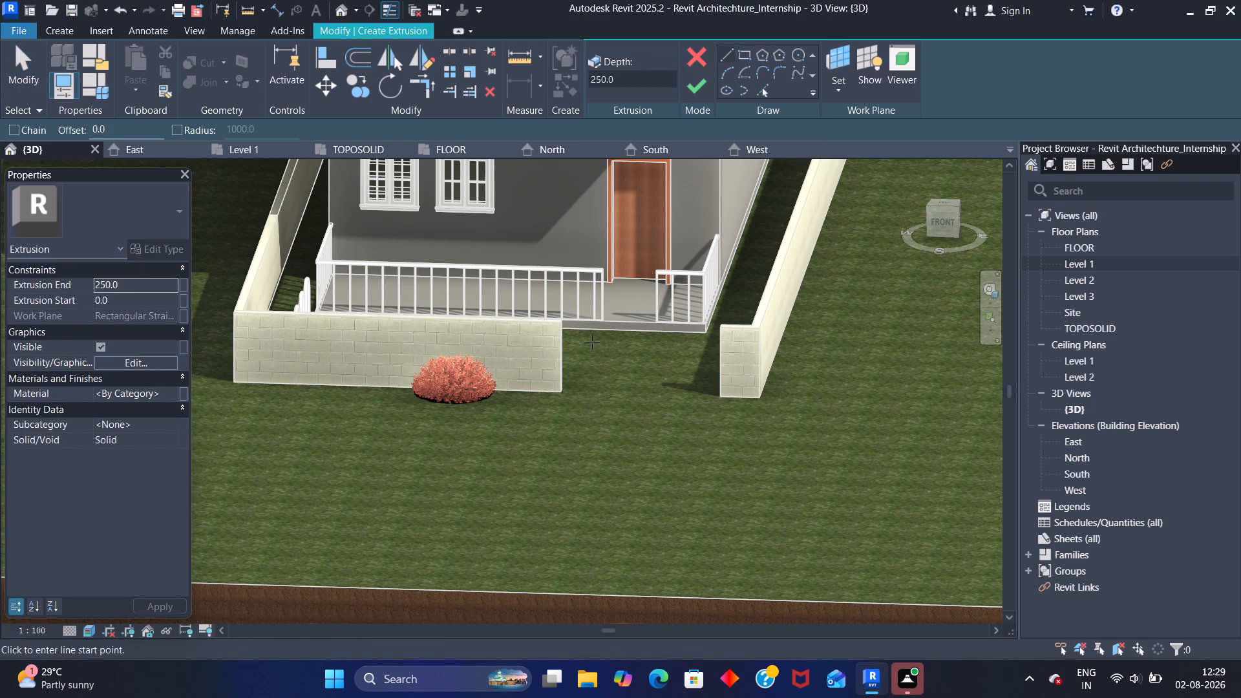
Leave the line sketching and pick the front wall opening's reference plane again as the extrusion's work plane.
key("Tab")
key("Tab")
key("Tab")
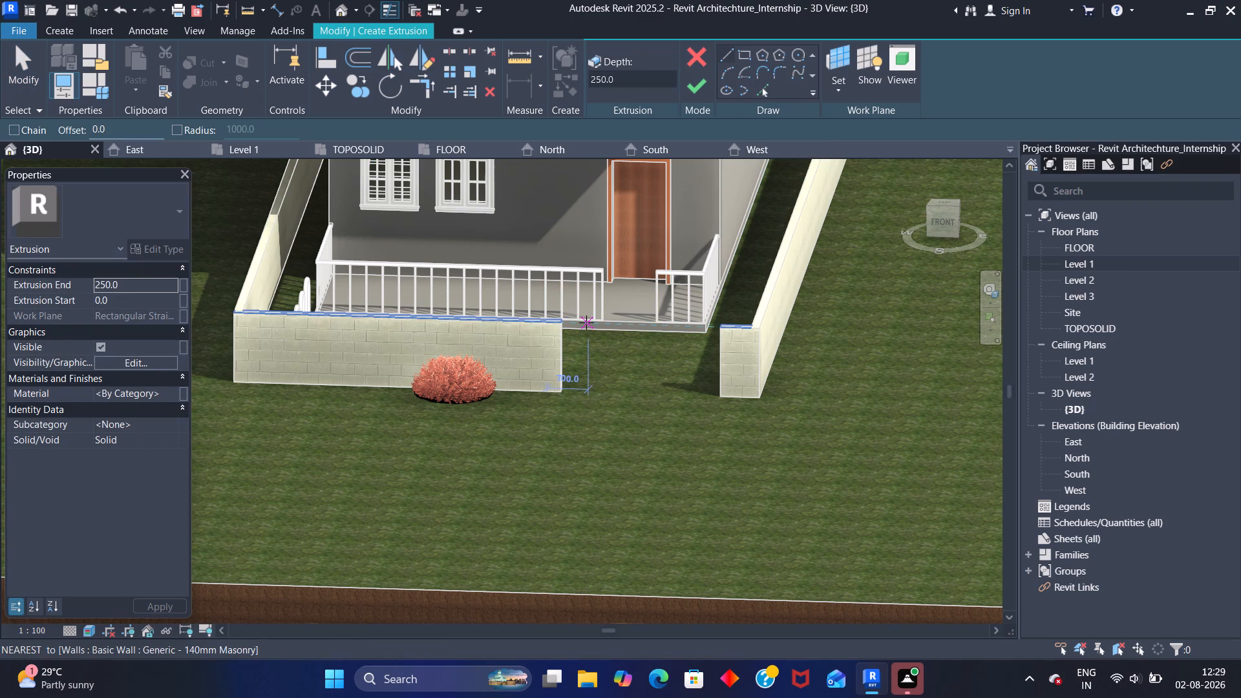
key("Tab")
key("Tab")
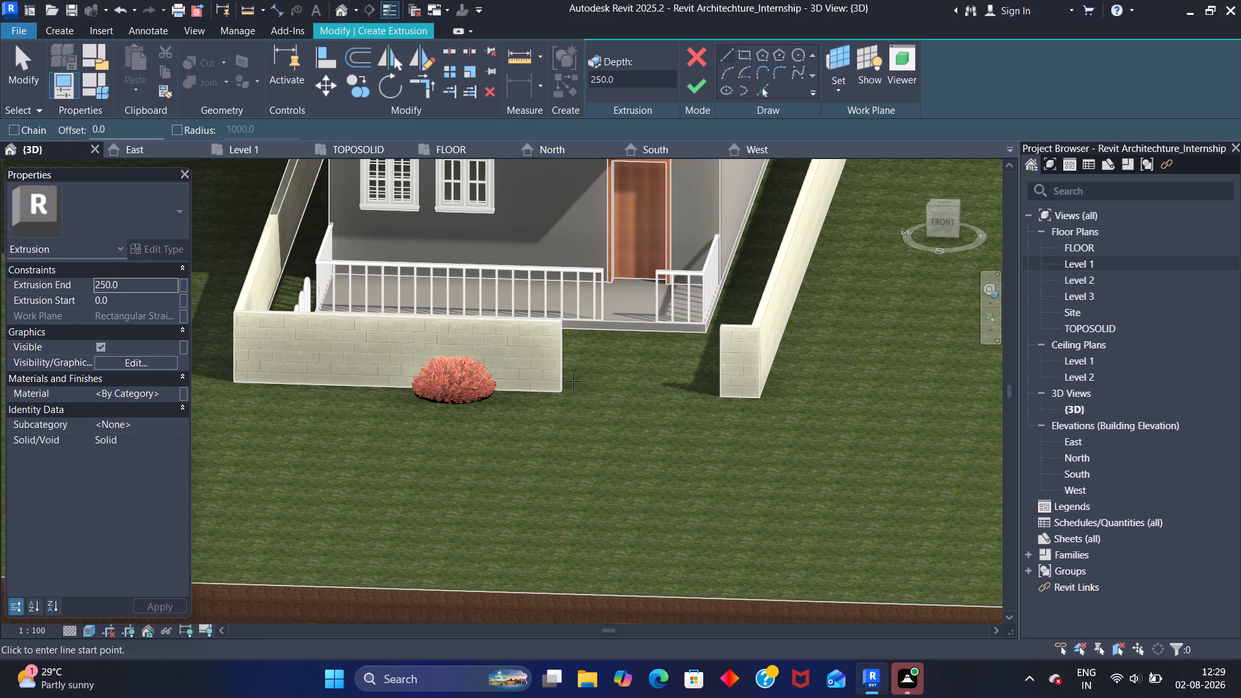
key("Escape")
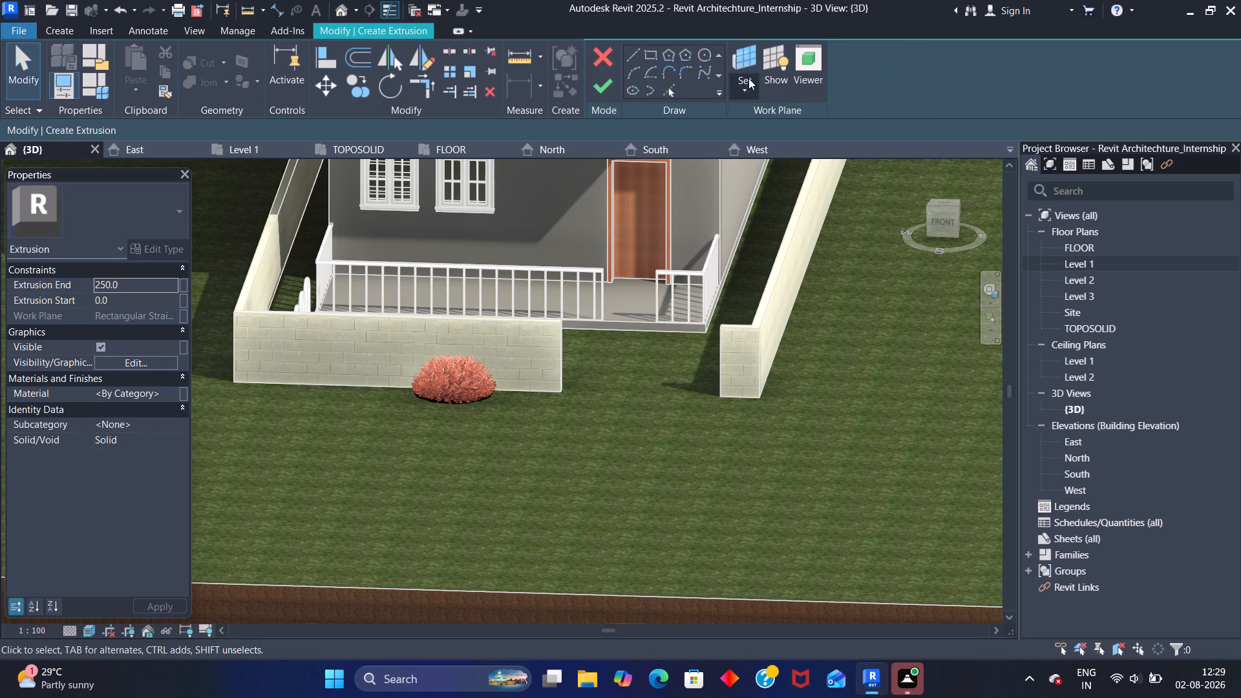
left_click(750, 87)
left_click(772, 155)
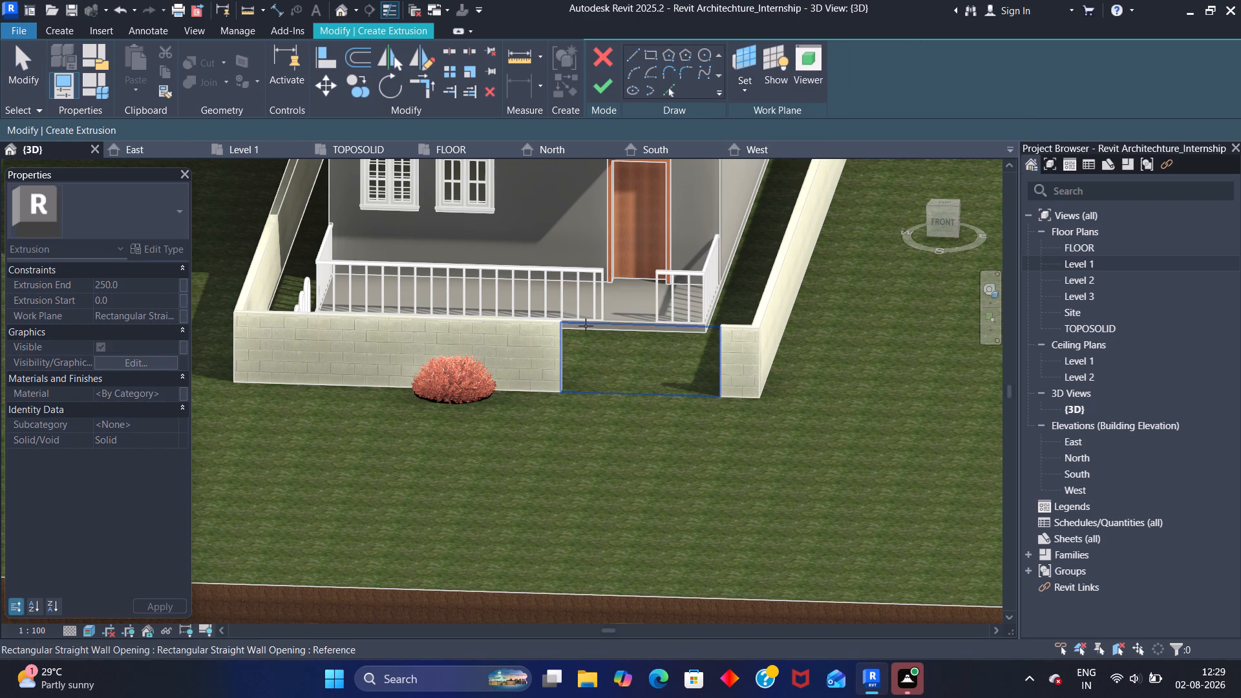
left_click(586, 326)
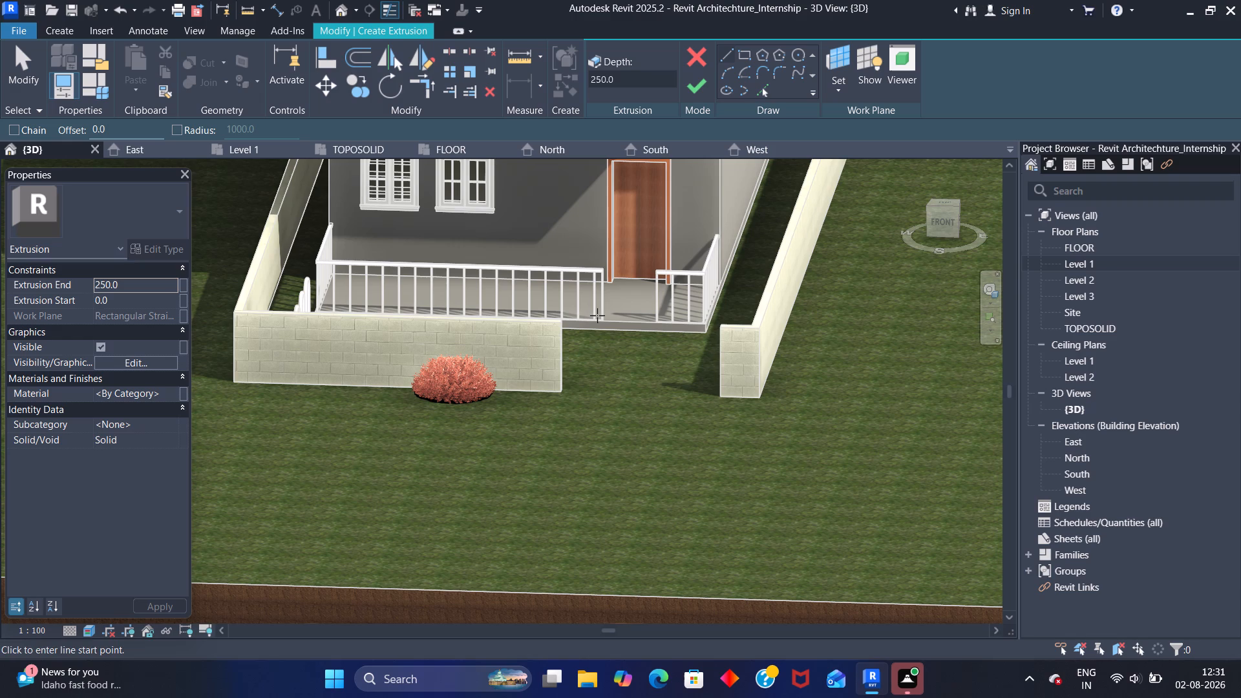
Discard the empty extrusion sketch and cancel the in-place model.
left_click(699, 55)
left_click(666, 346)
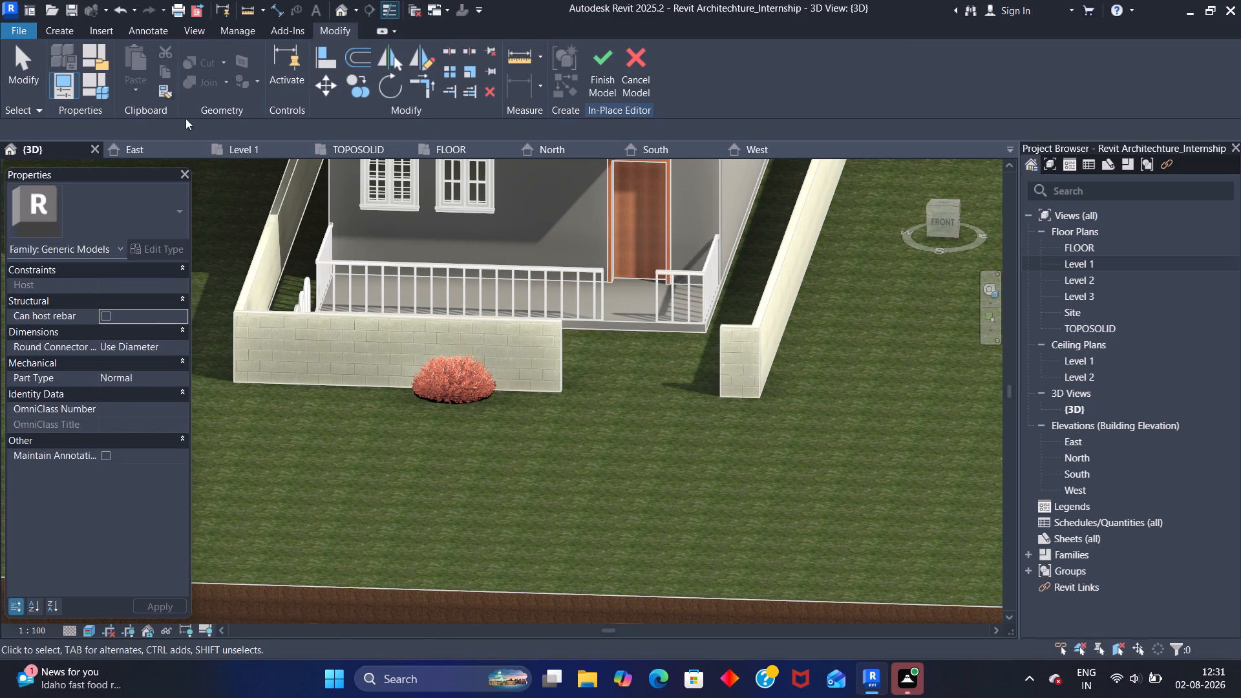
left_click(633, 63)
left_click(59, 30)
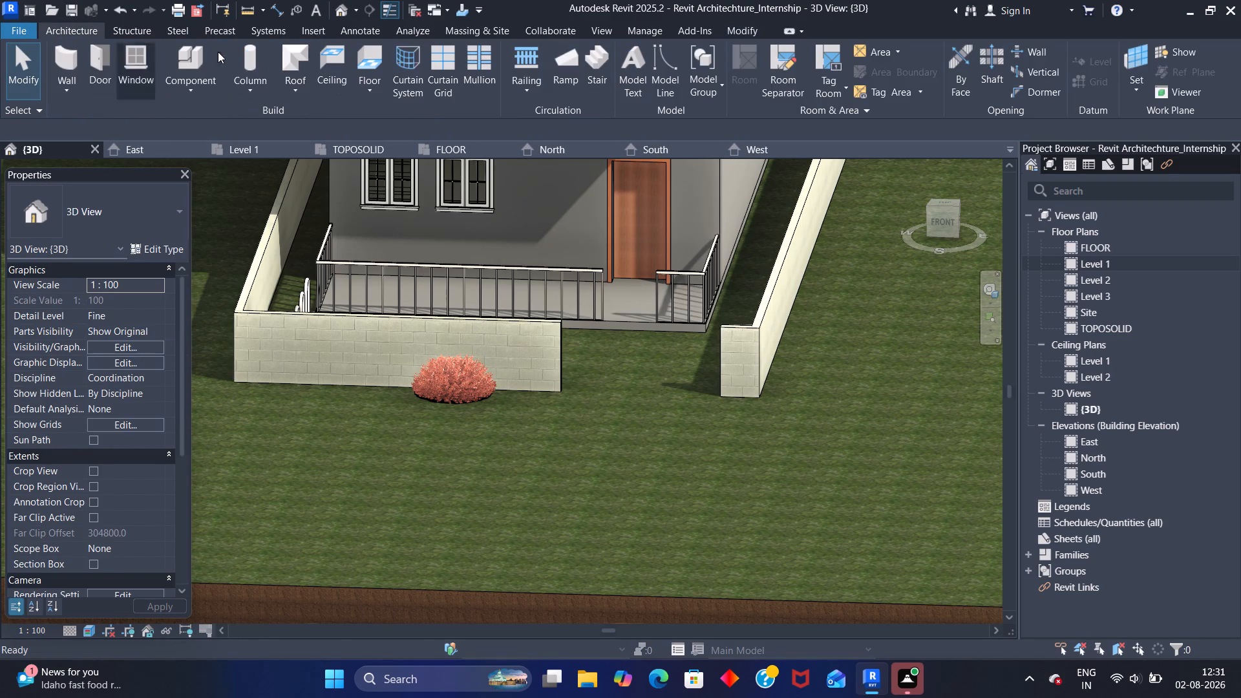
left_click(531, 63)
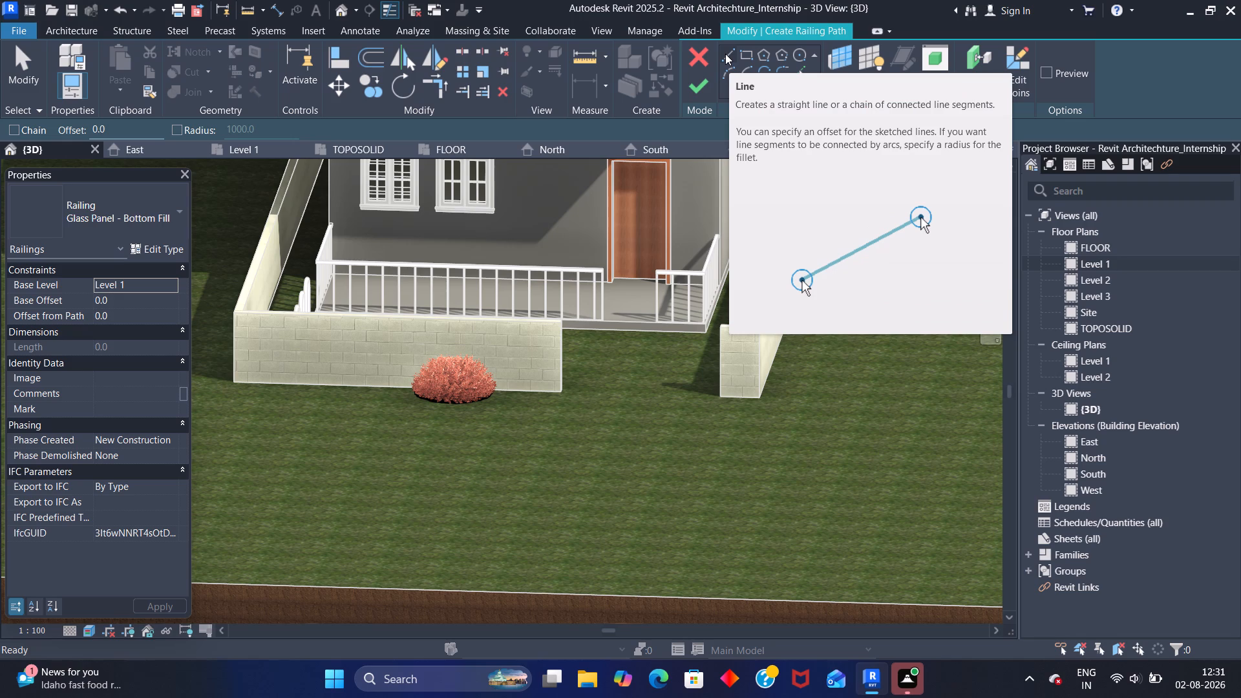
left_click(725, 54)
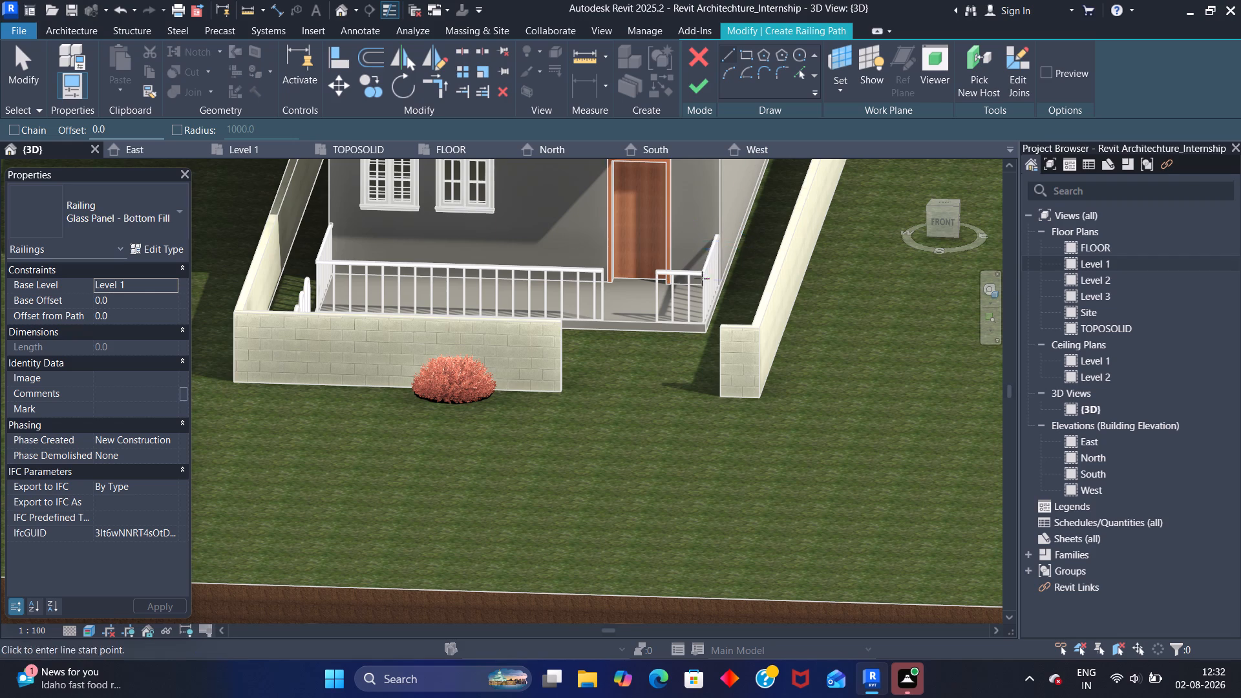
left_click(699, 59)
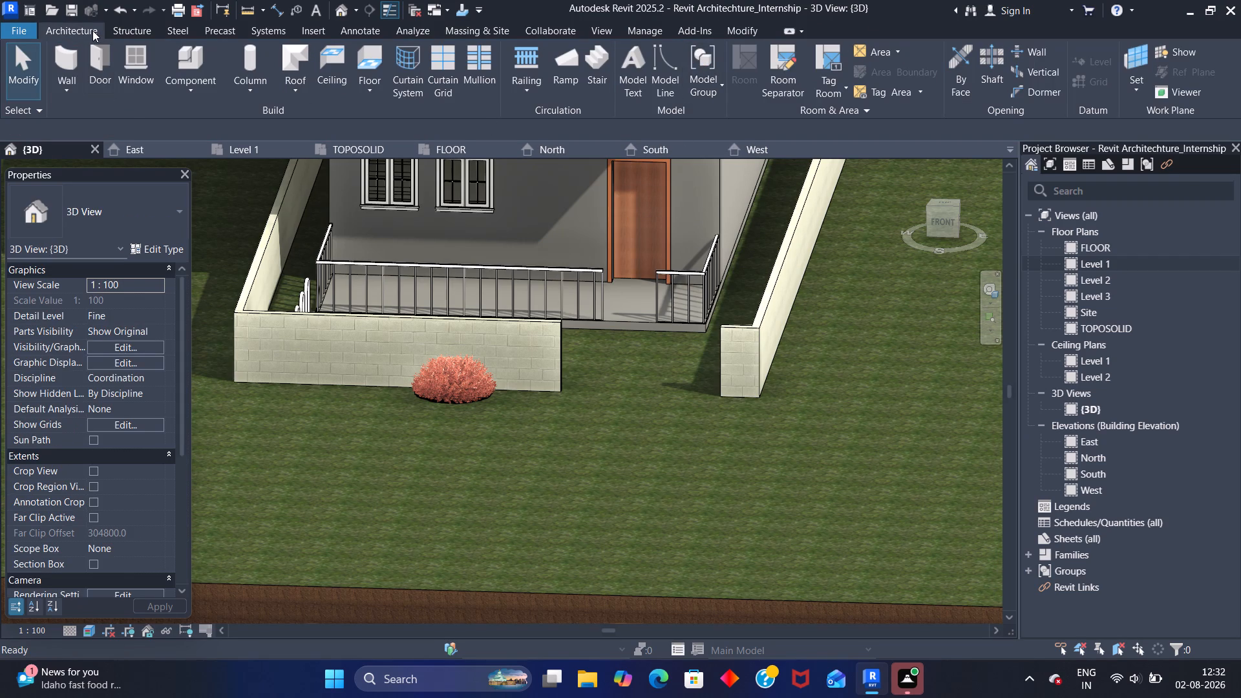
Start a new in-place model component in the Generic Models category.
left_click(74, 27)
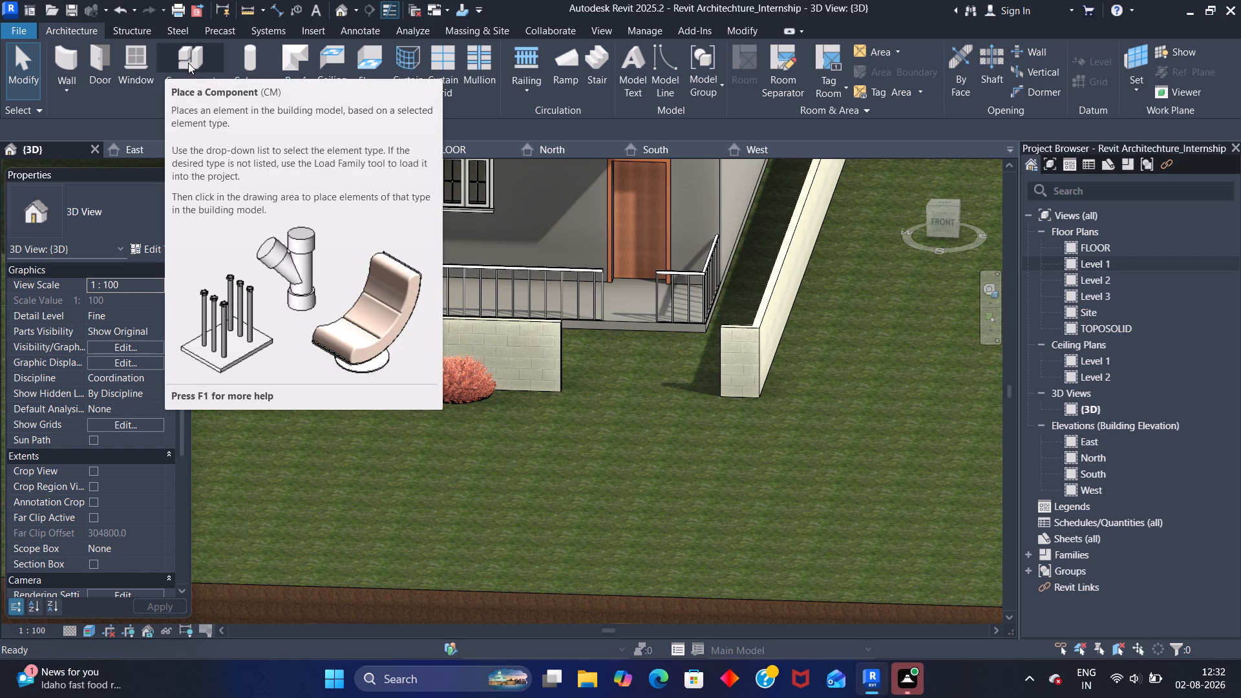
left_click(191, 57)
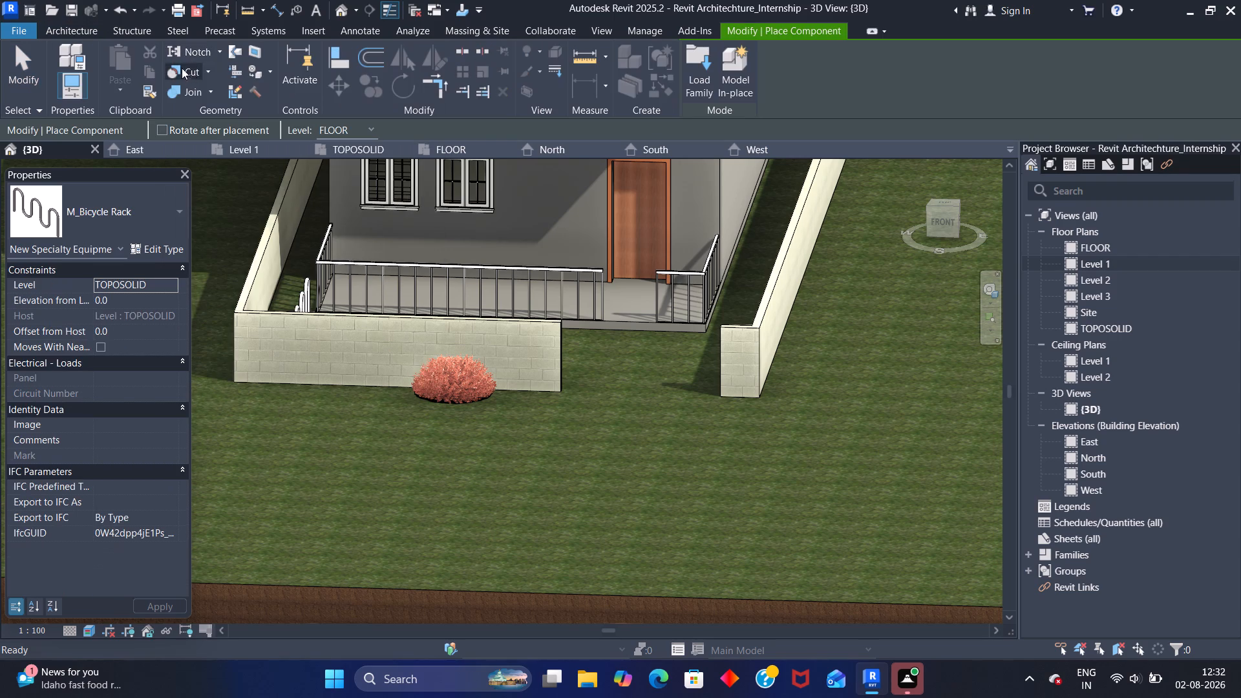
left_click(83, 32)
left_click(180, 91)
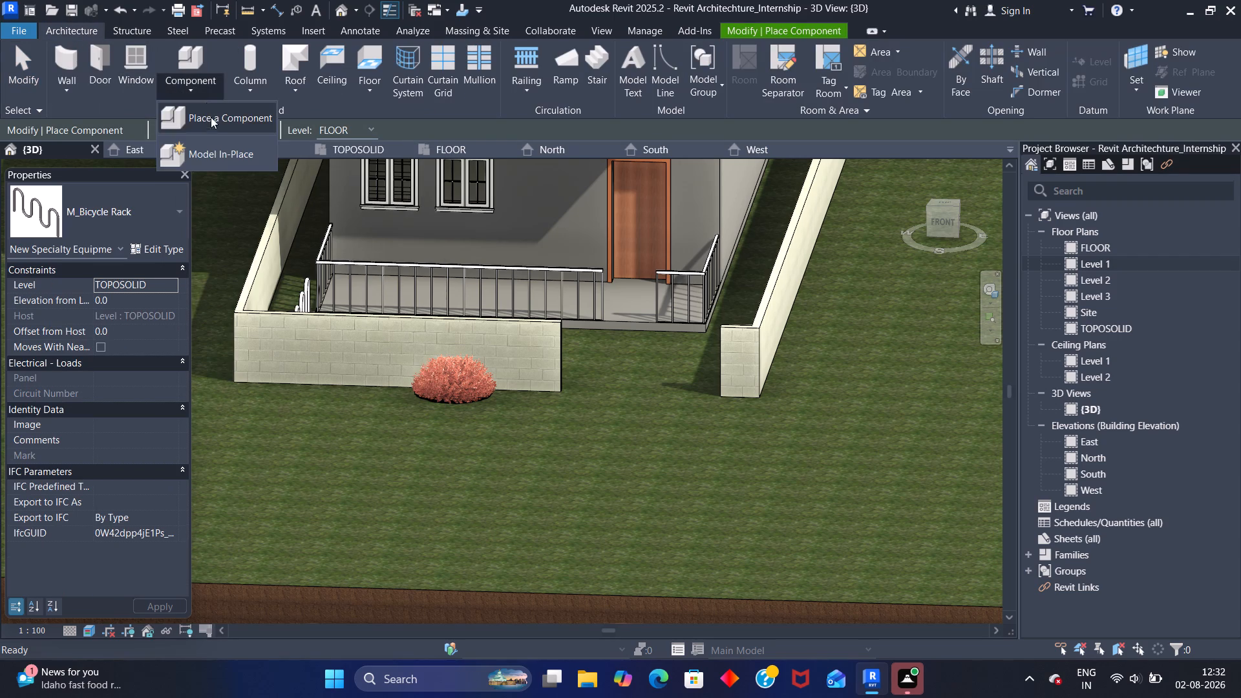
left_click(206, 155)
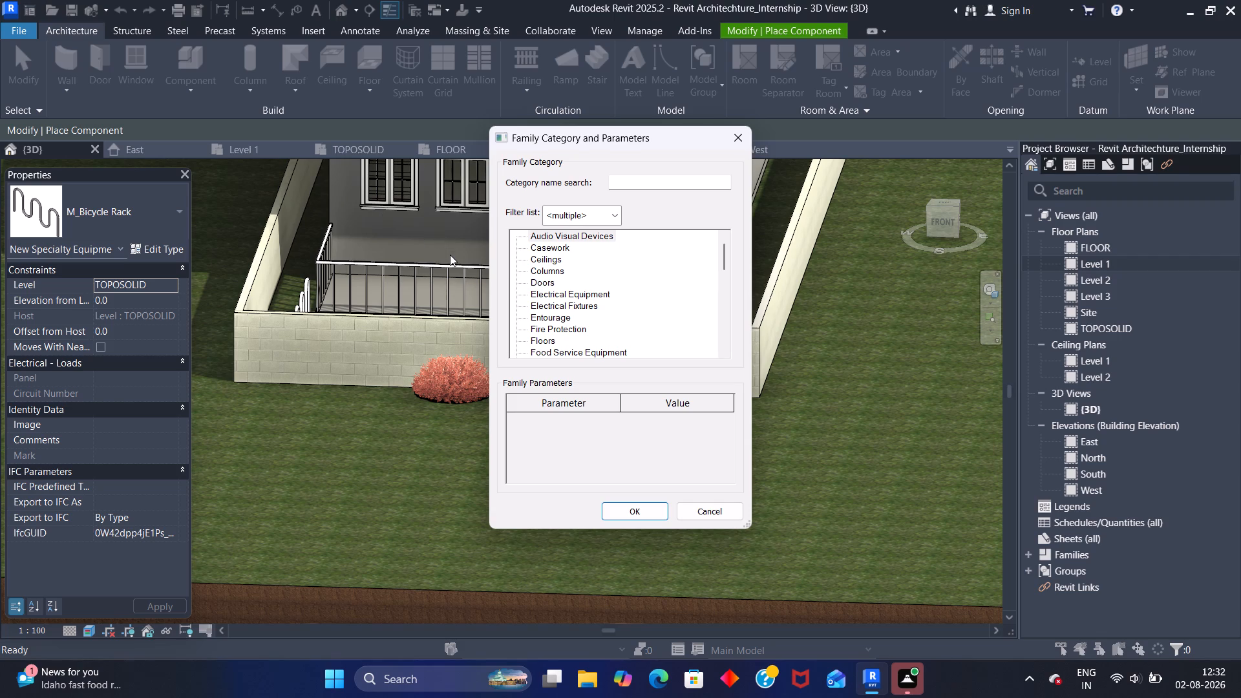
left_click(647, 181)
type("GE")
type("NE")
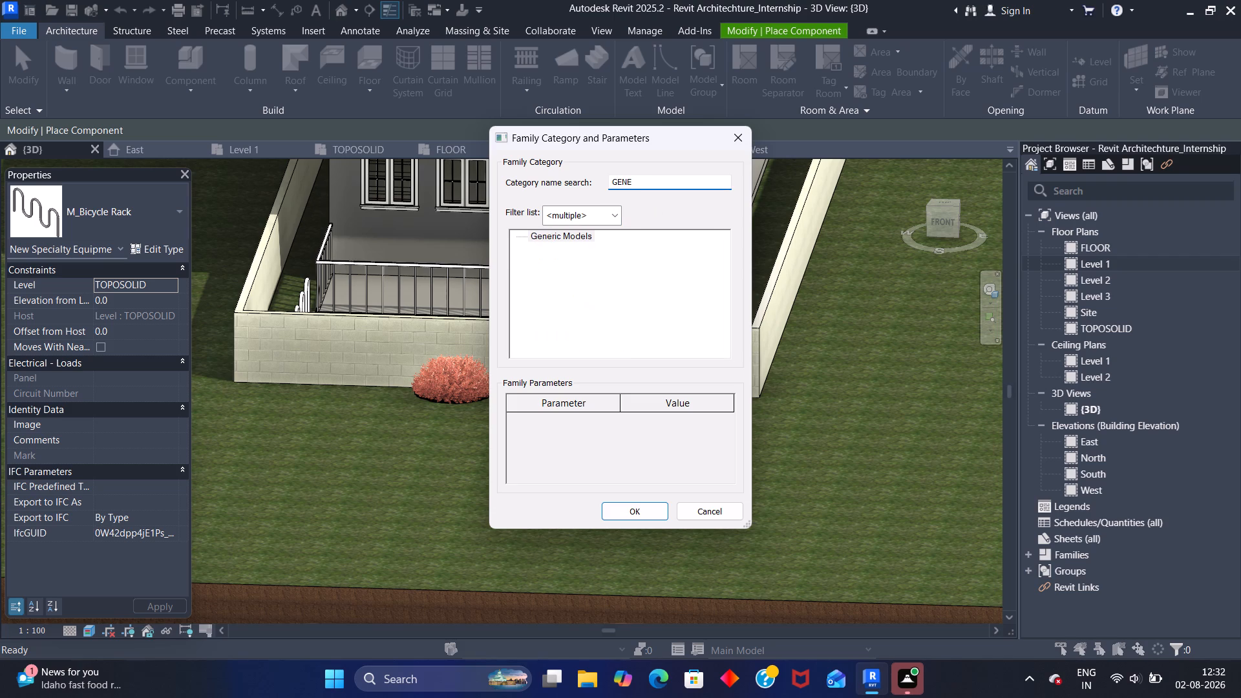
left_click(560, 238)
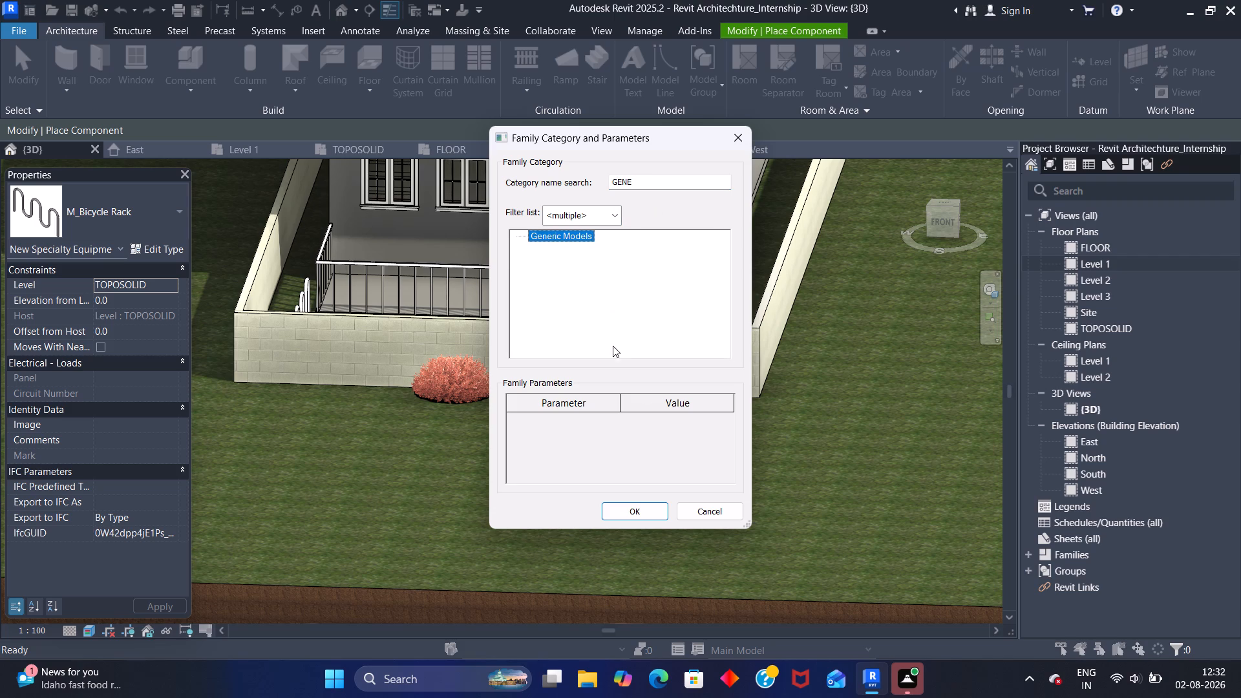
left_click(642, 503)
Name the in-place model ENTRY GATE.
left_click_drag(636, 322, 536, 328)
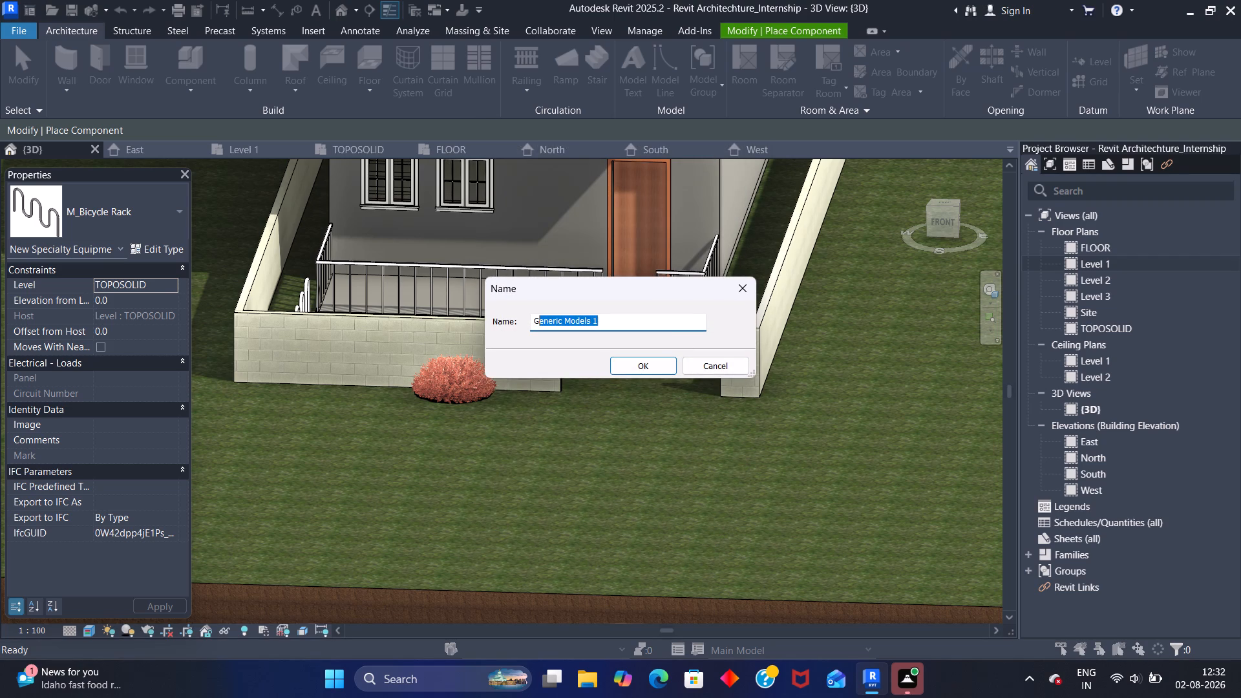
left_click_drag(536, 328, 482, 345)
type("GATE")
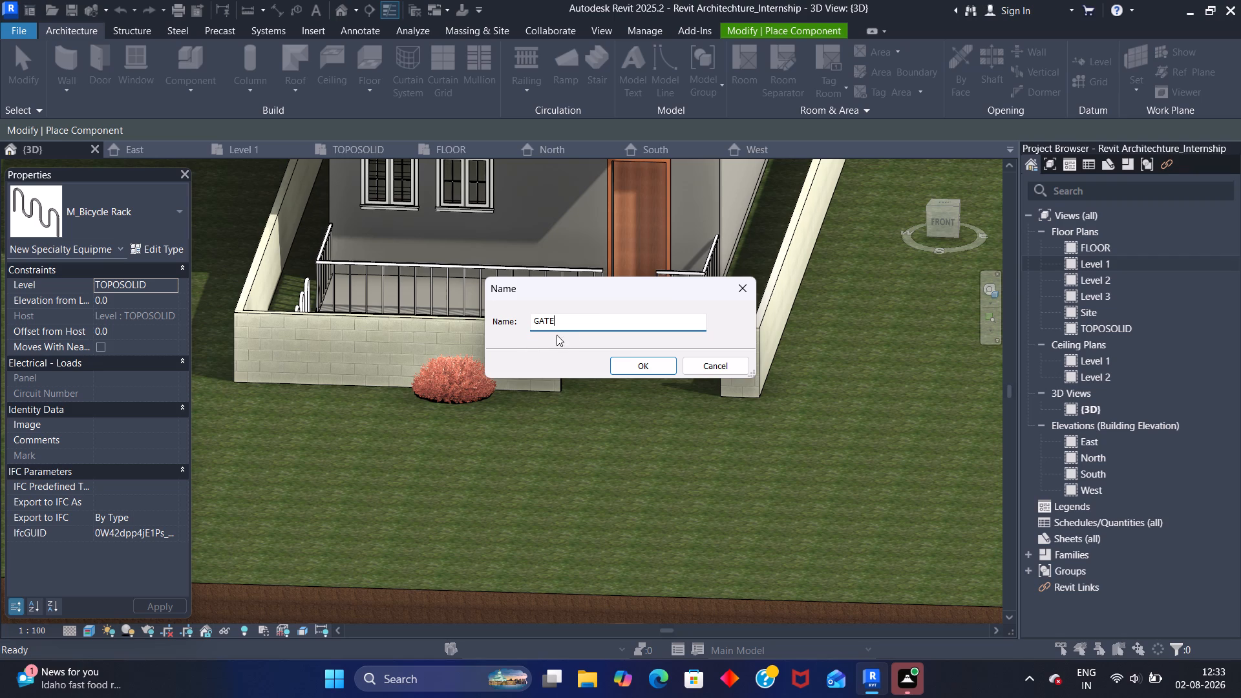
left_click(533, 320)
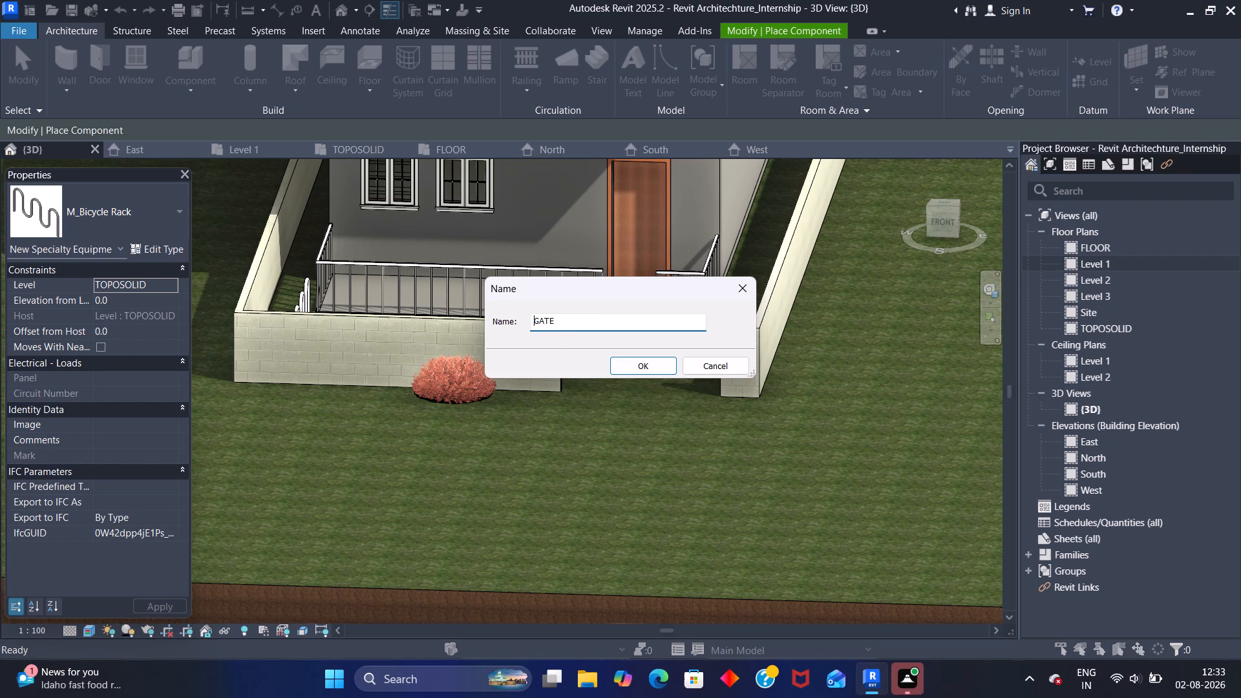
left_click(533, 320)
left_click(531, 319)
key("Left")
key("Left")
key("Left")
key("Left")
key("Left")
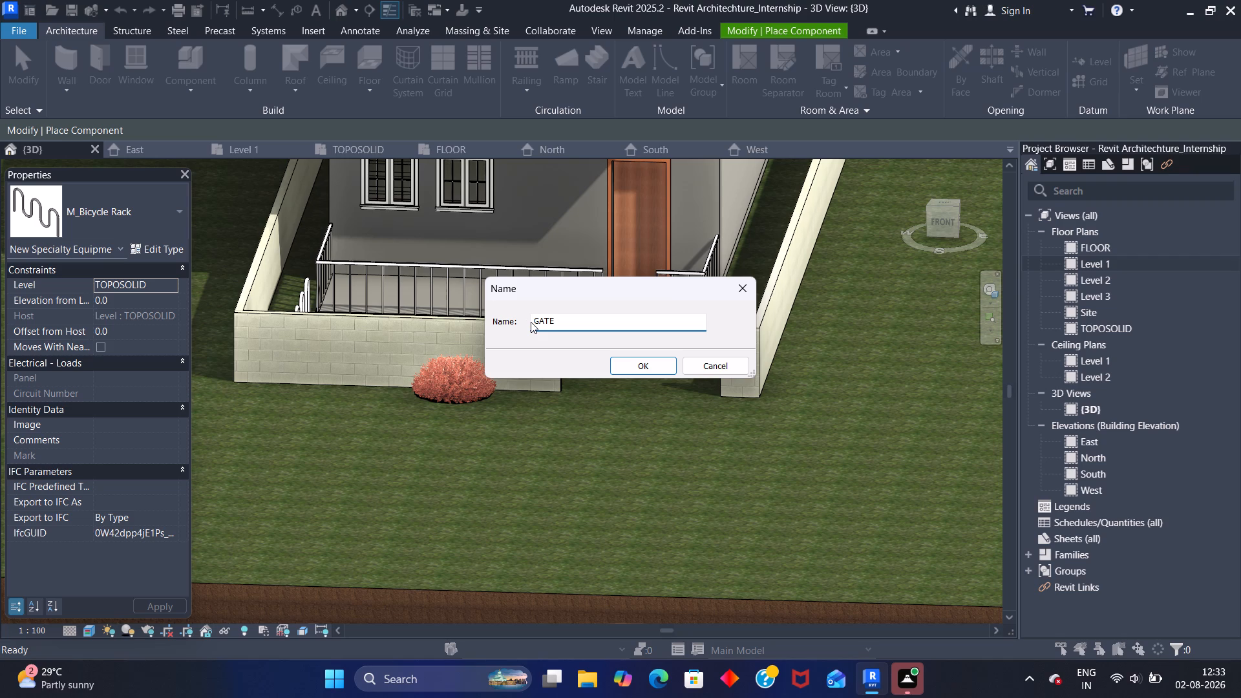
type("ENTRY")
key("space")
left_click(640, 366)
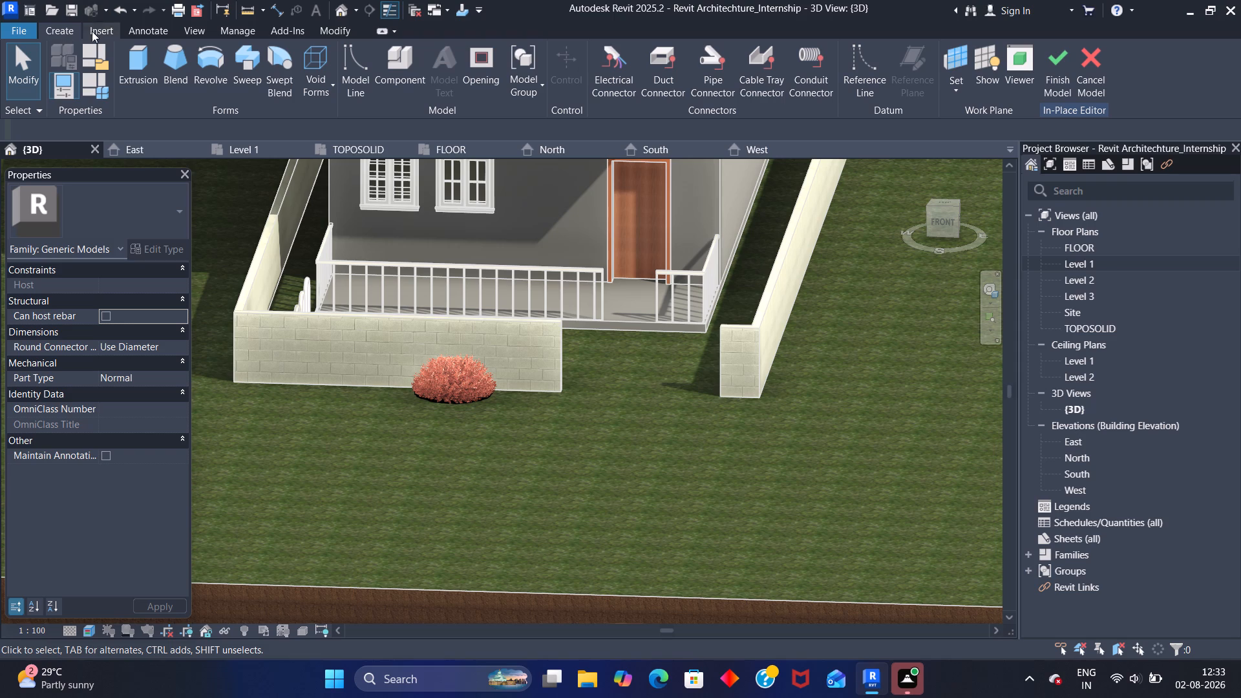
Start an extrusion, pick a plane at the top of the front wall opening, and try to sketch a rectangle from the opening's upper corner.
left_click(126, 58)
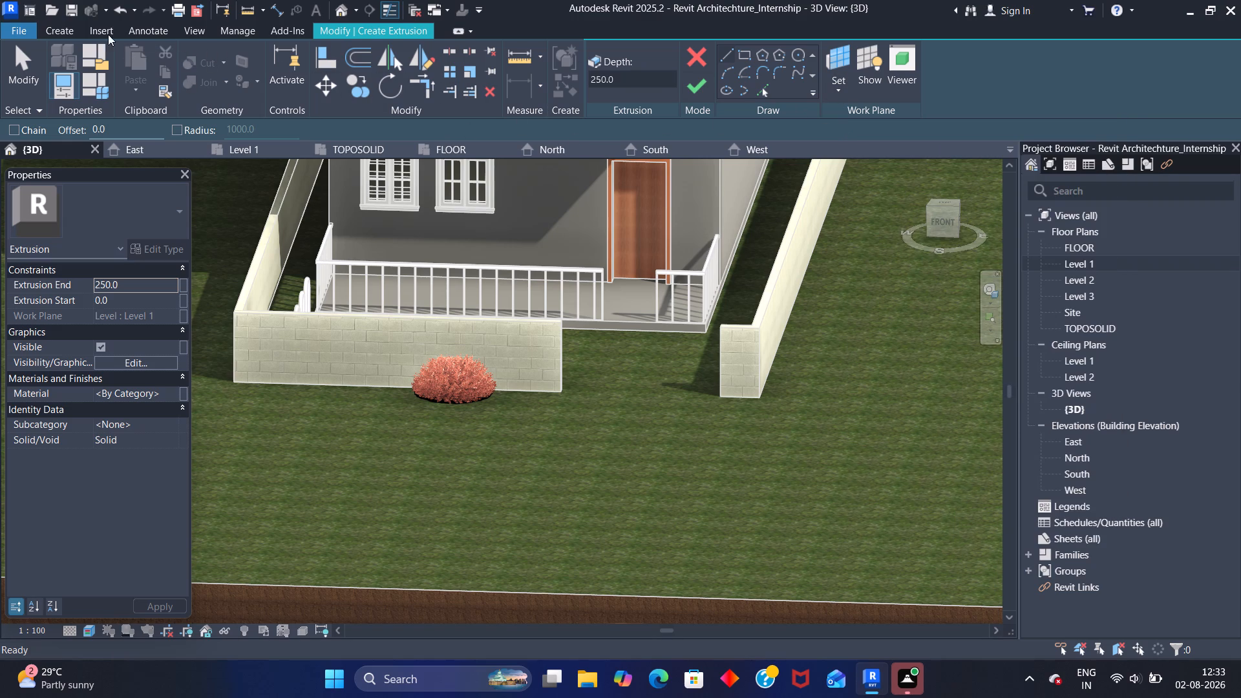
left_click(59, 26)
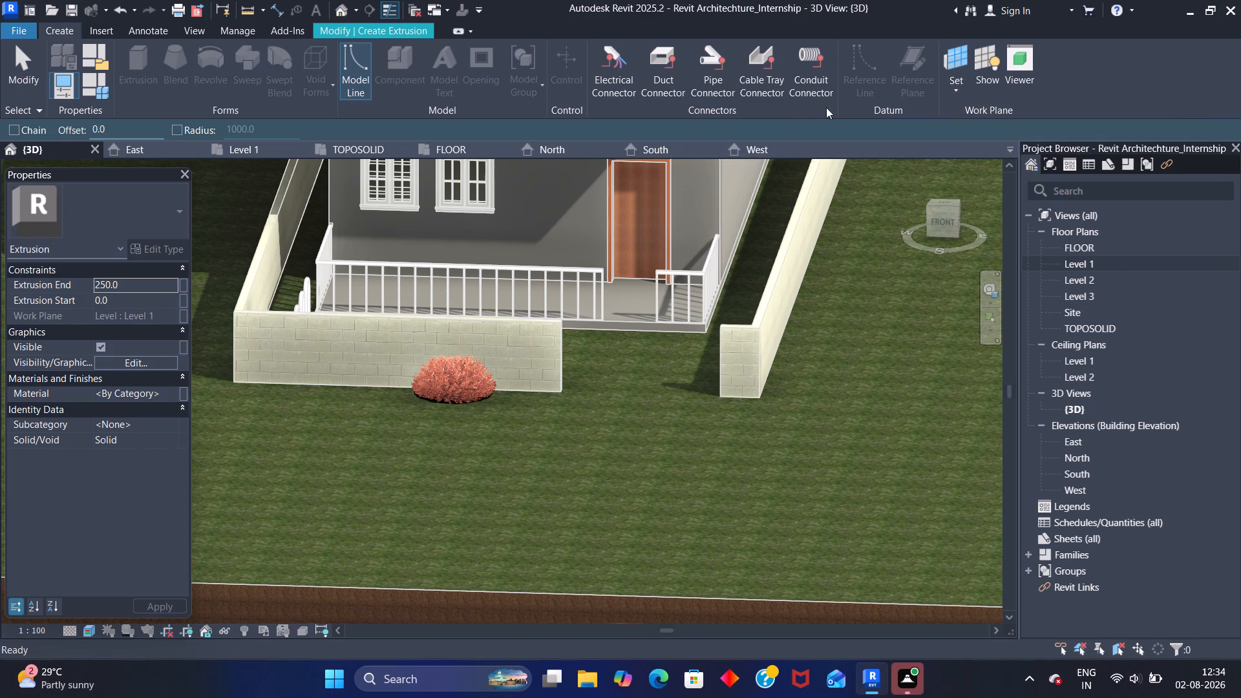
left_click(955, 92)
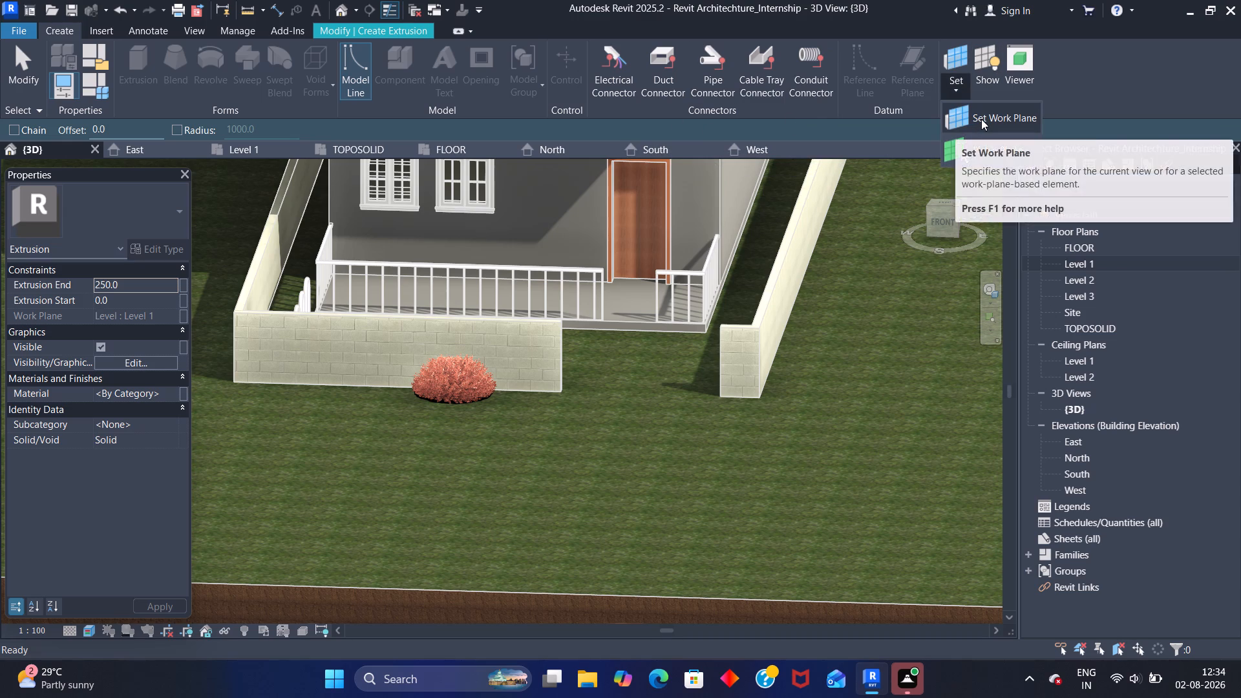
left_click(976, 148)
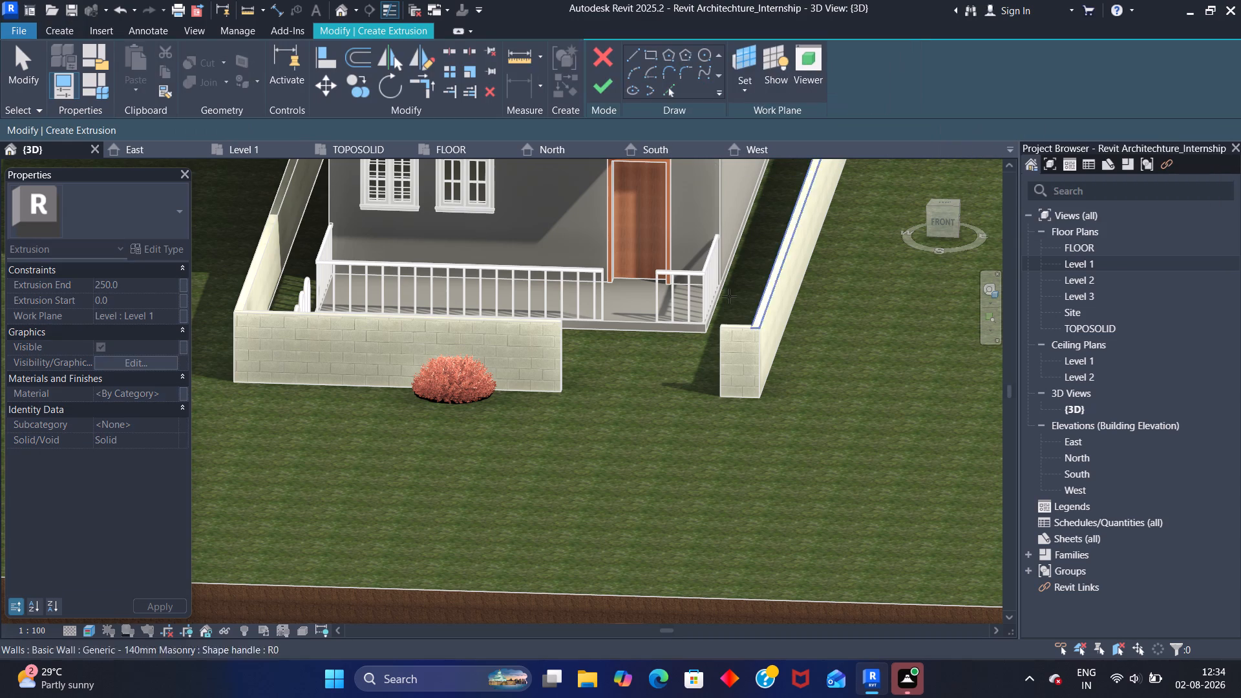
left_click(570, 323)
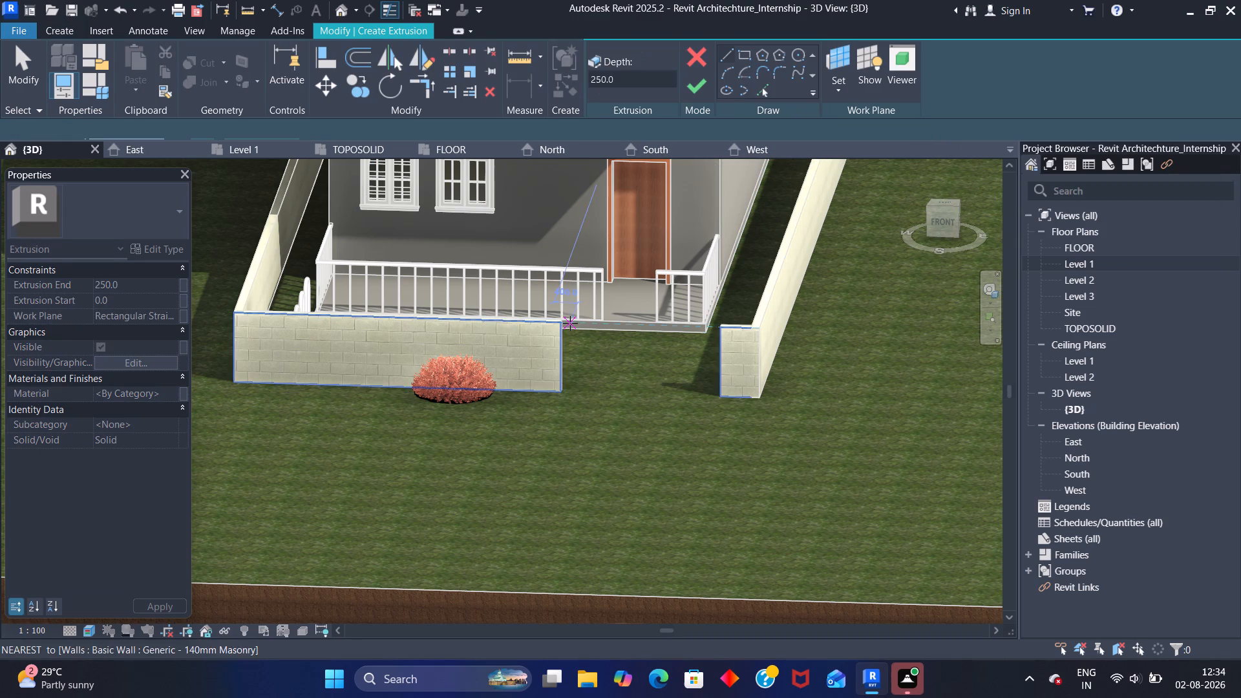
left_click(746, 56)
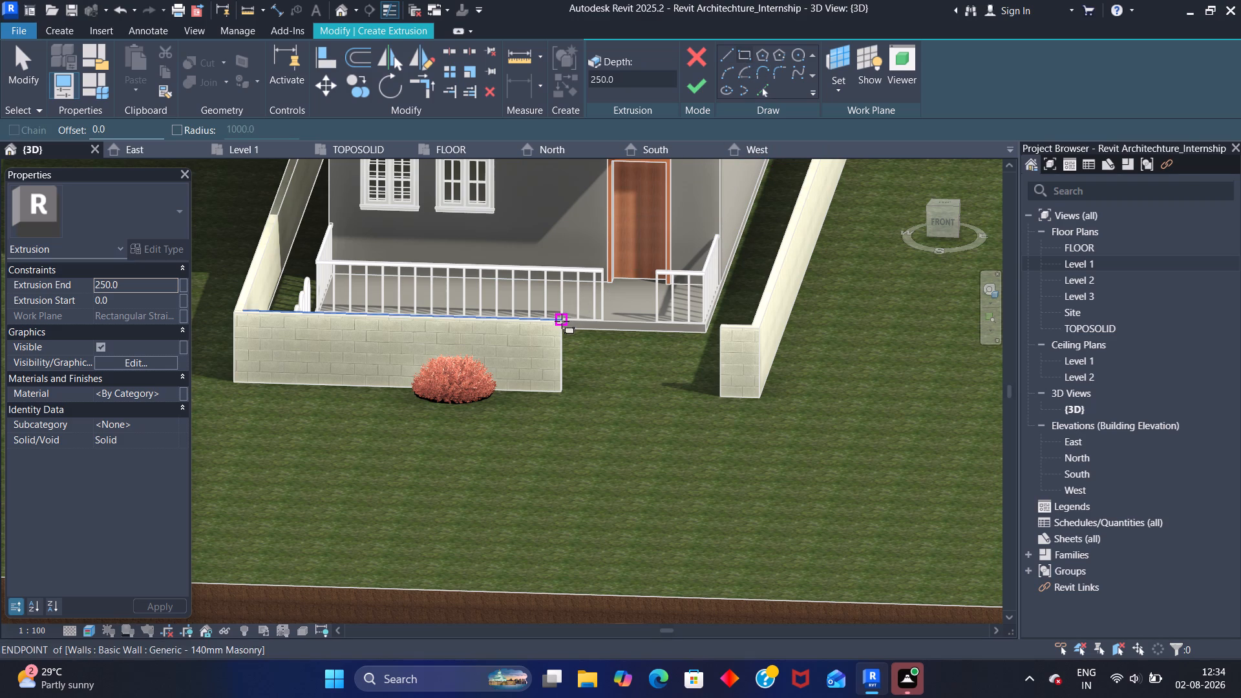
left_click(562, 321)
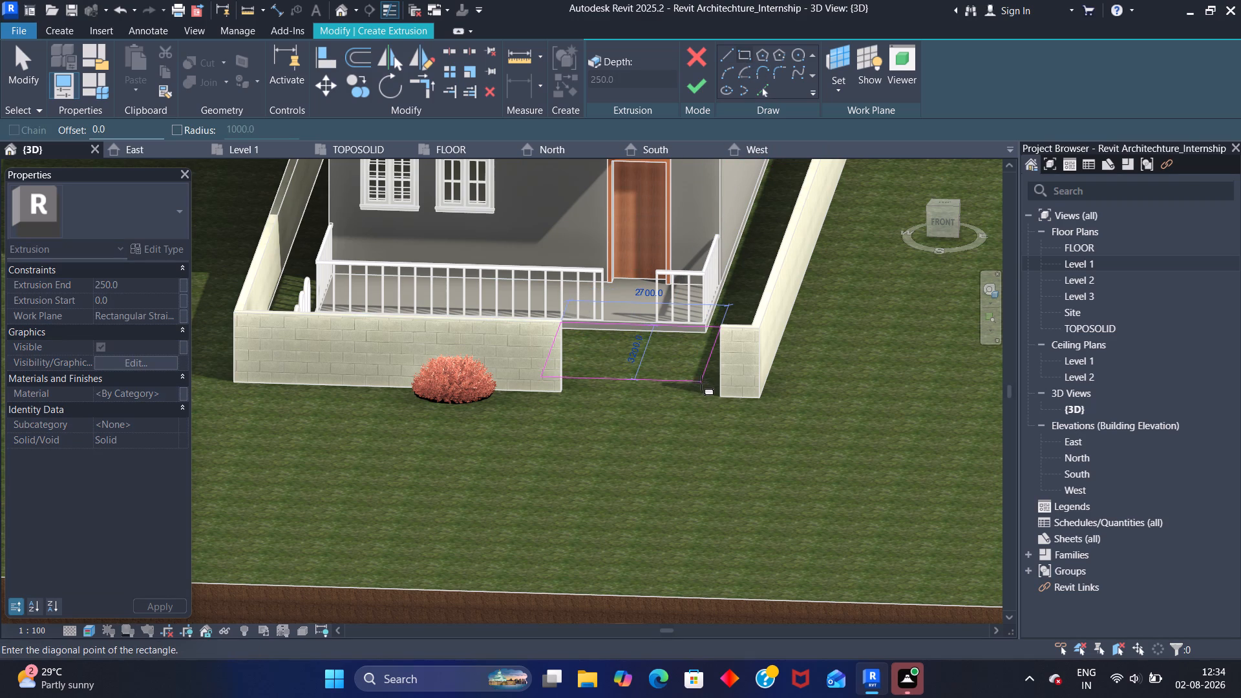
key("space")
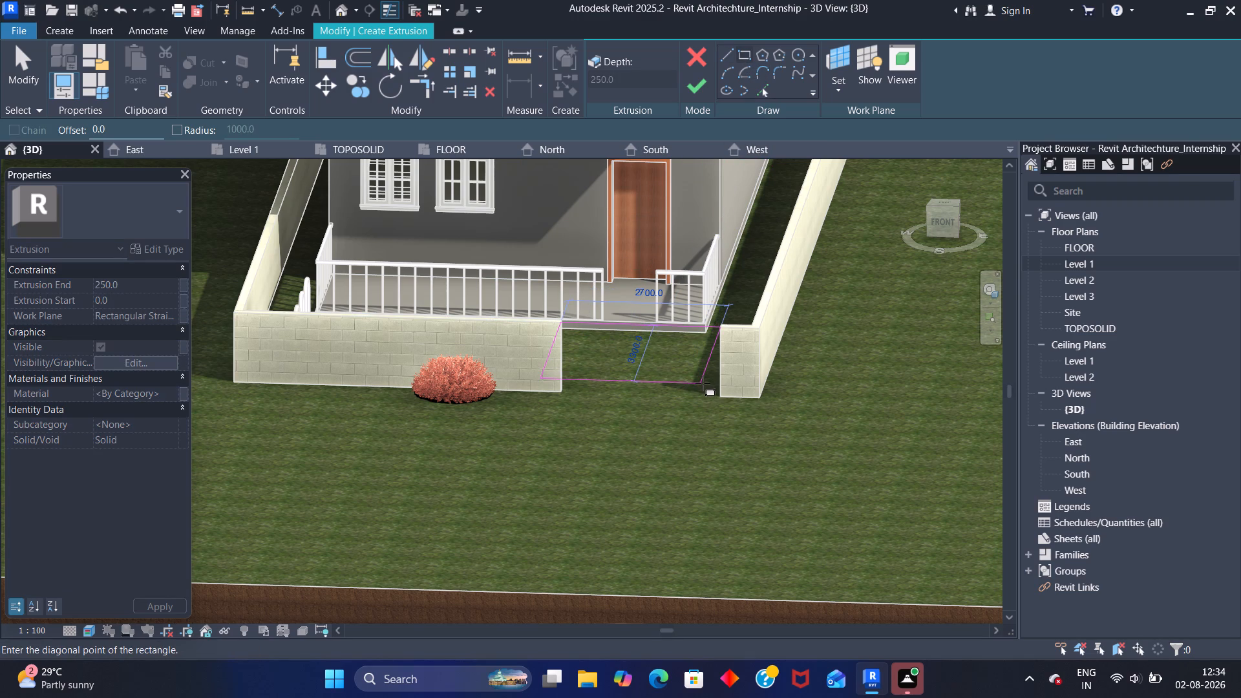
Set the work plane to the opening's vertical face and extrude a rectangle filling the opening, about 1219 mm high, to 250 mm depth.
left_click(840, 92)
left_click(867, 149)
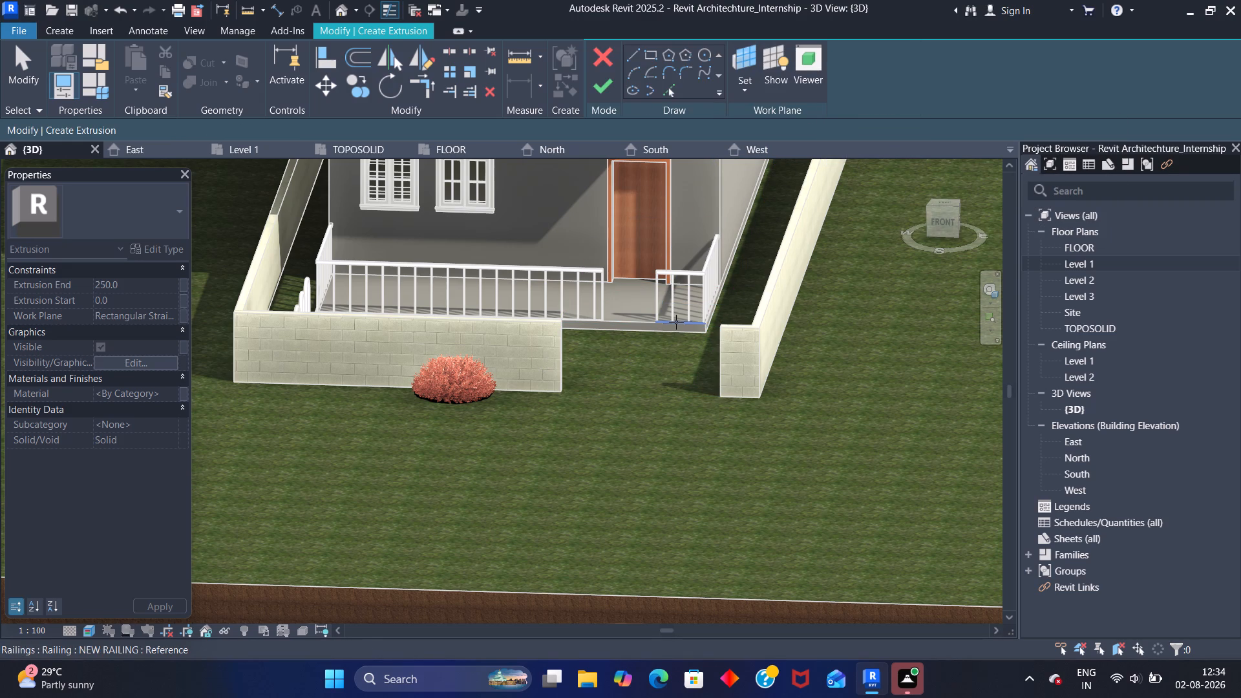
key("Tab")
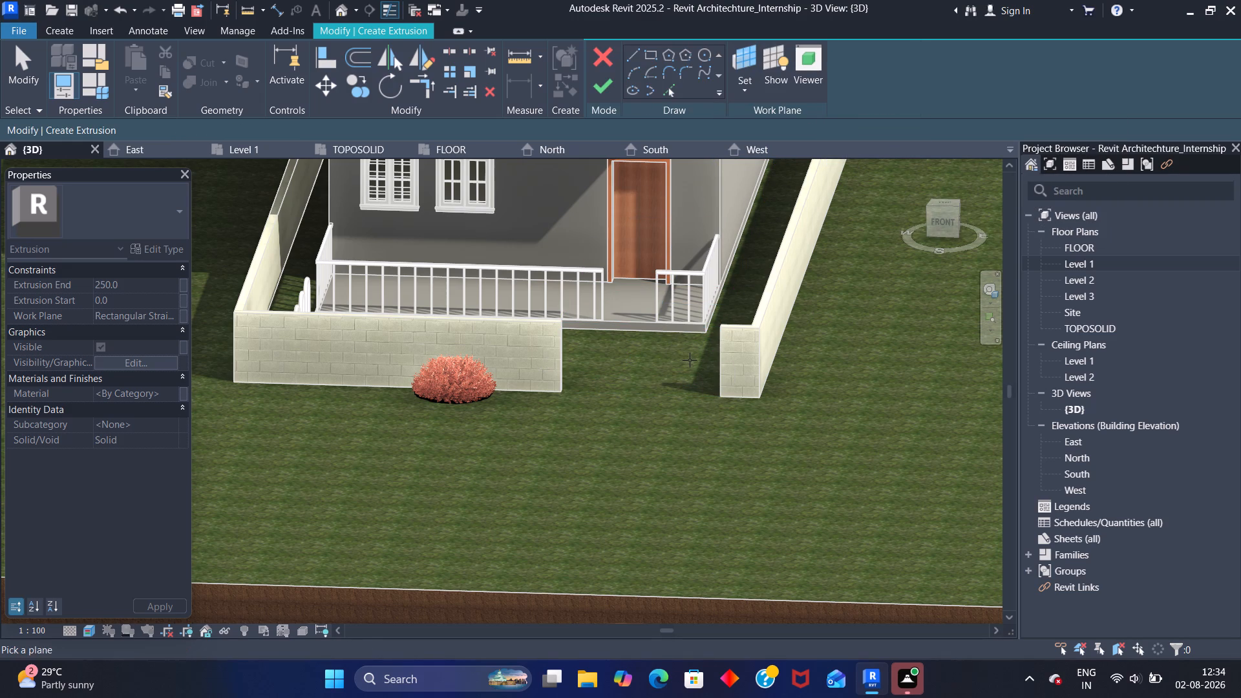
key("Tab")
left_click(717, 390)
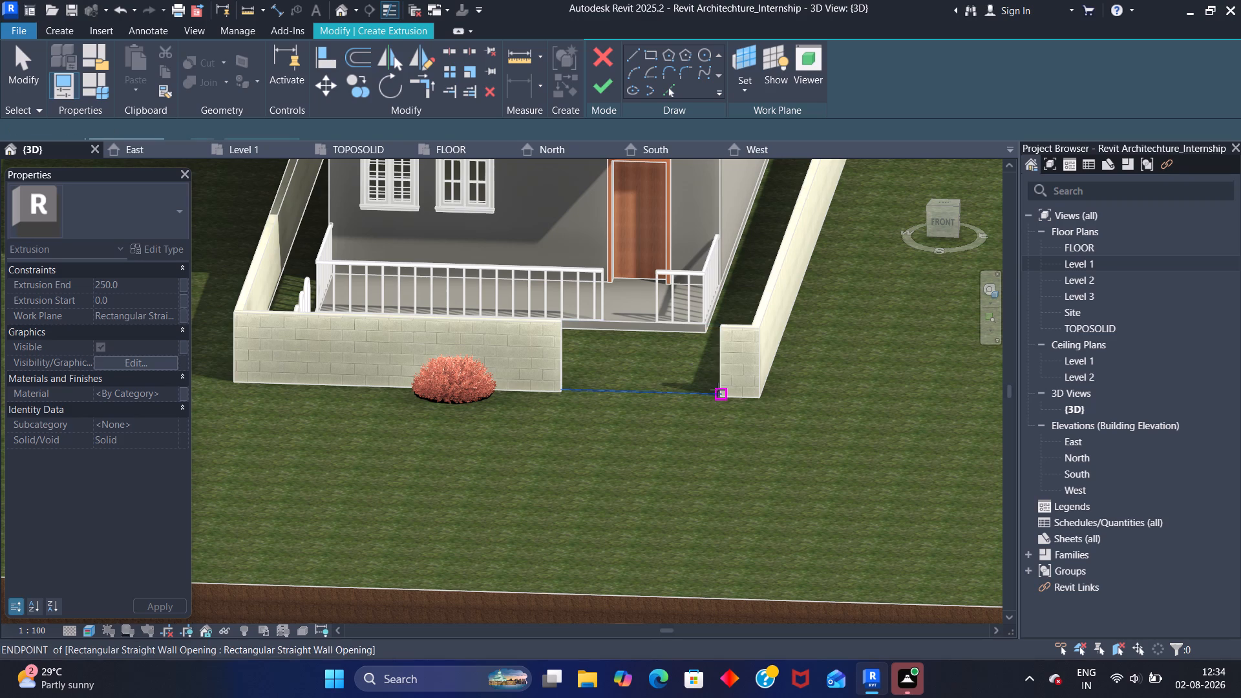
left_click(747, 56)
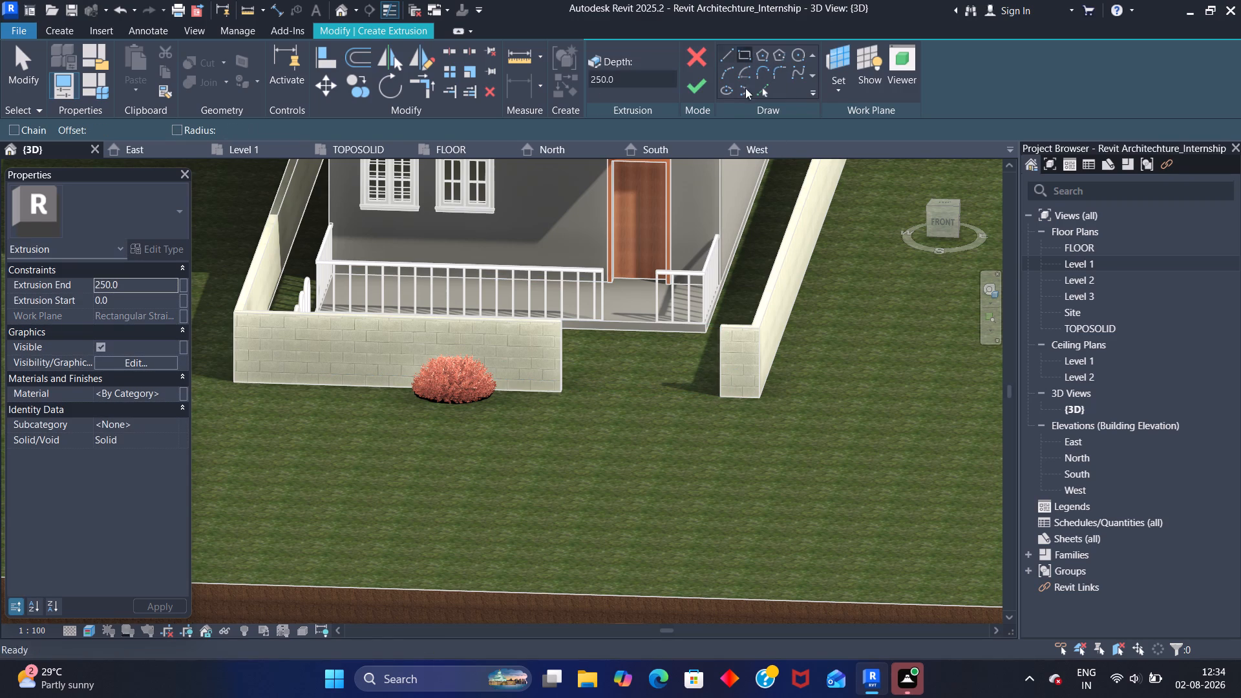
left_click(567, 321)
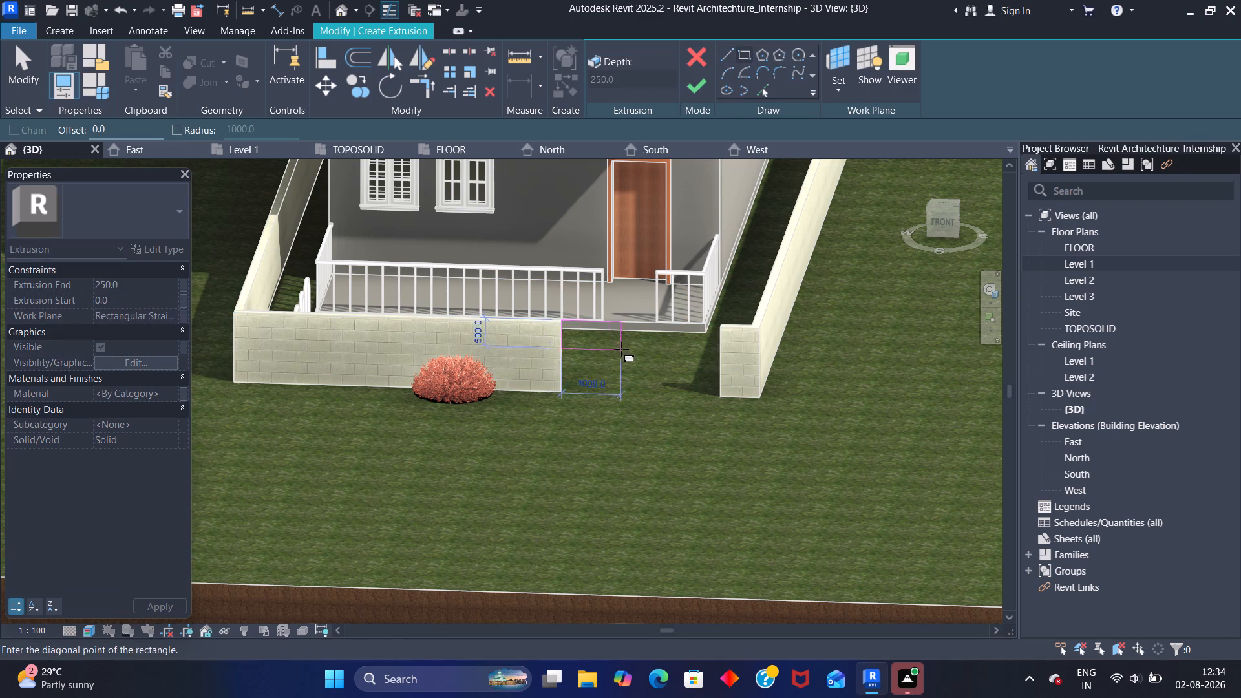
left_click(716, 392)
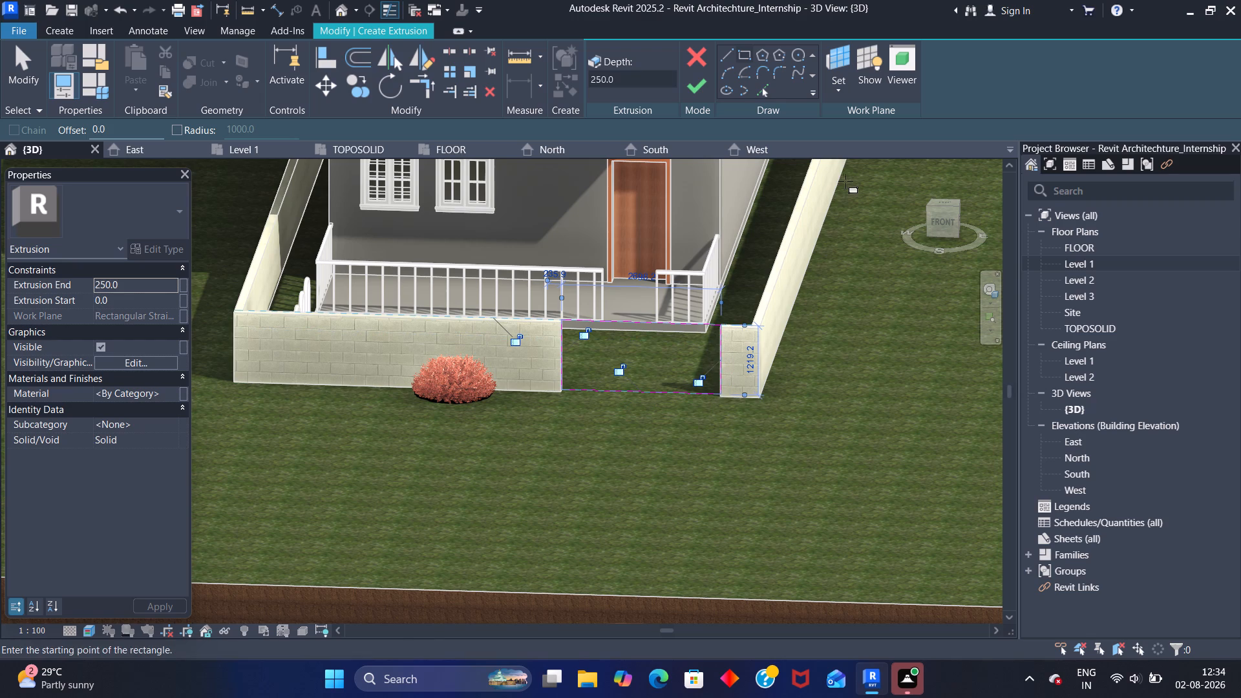
left_click(697, 85)
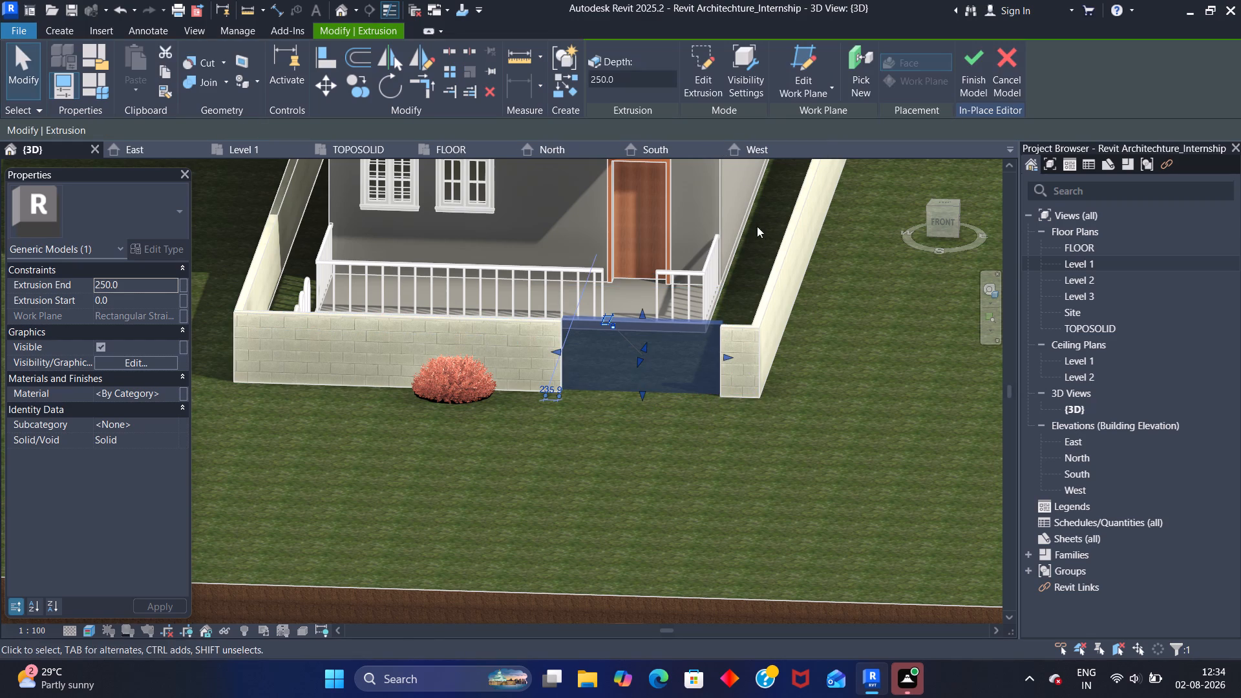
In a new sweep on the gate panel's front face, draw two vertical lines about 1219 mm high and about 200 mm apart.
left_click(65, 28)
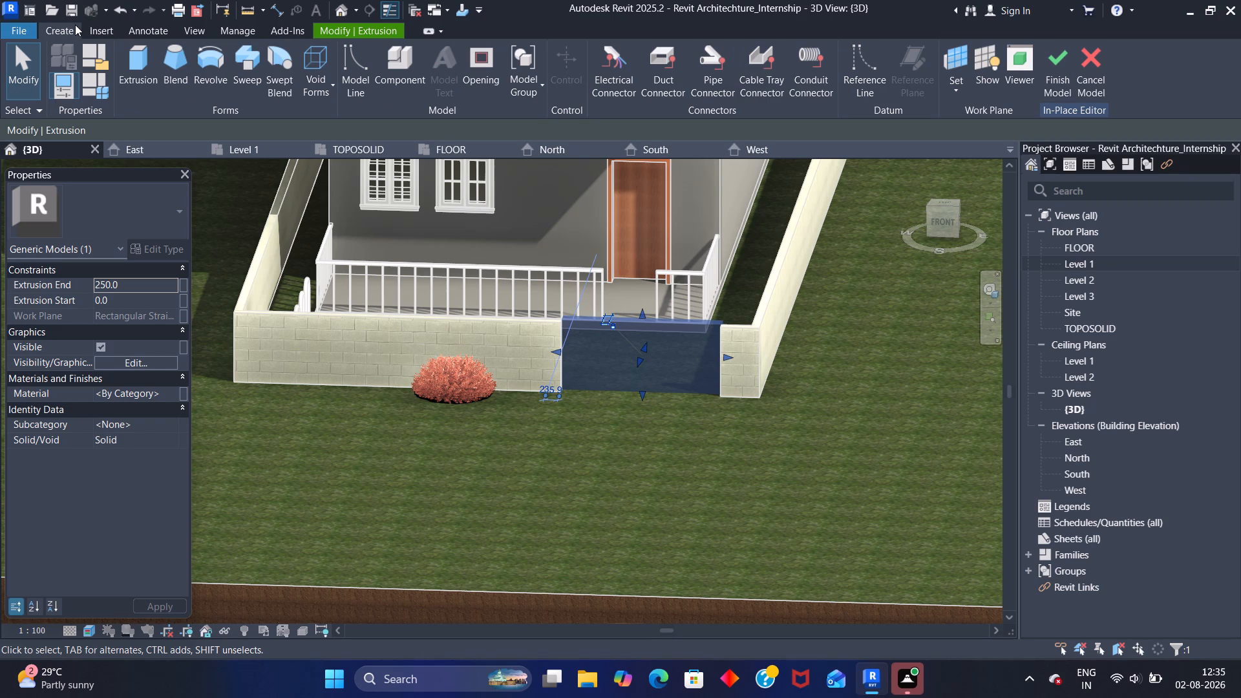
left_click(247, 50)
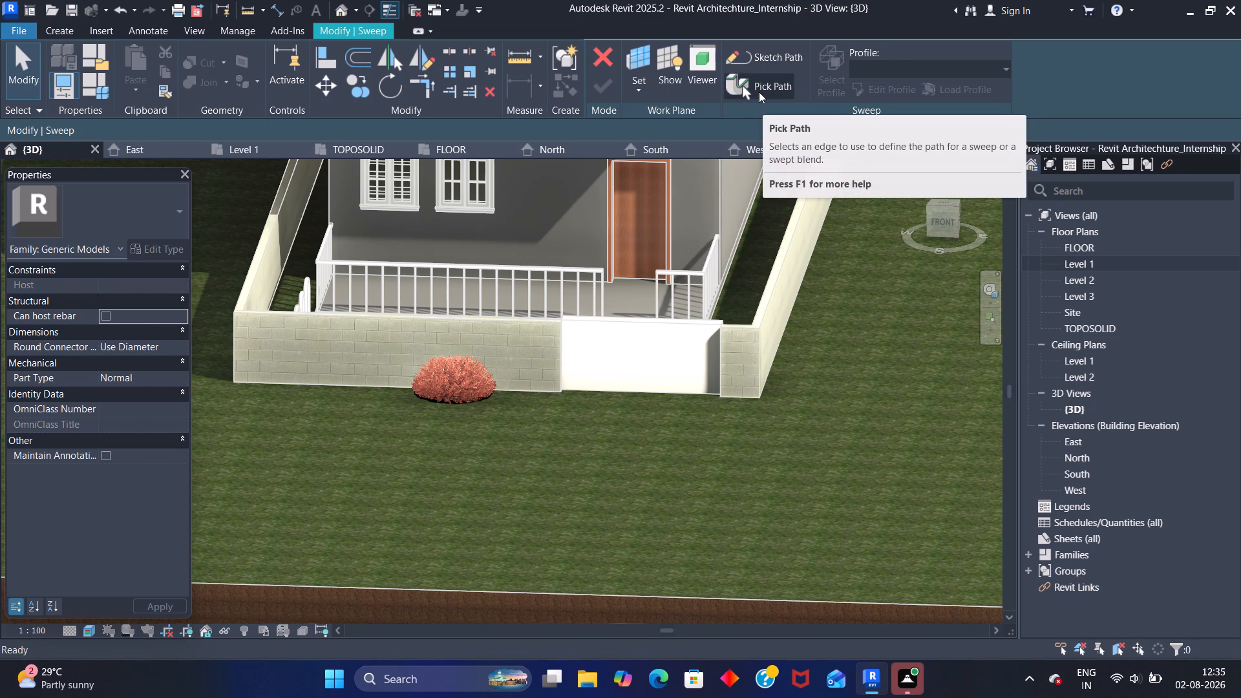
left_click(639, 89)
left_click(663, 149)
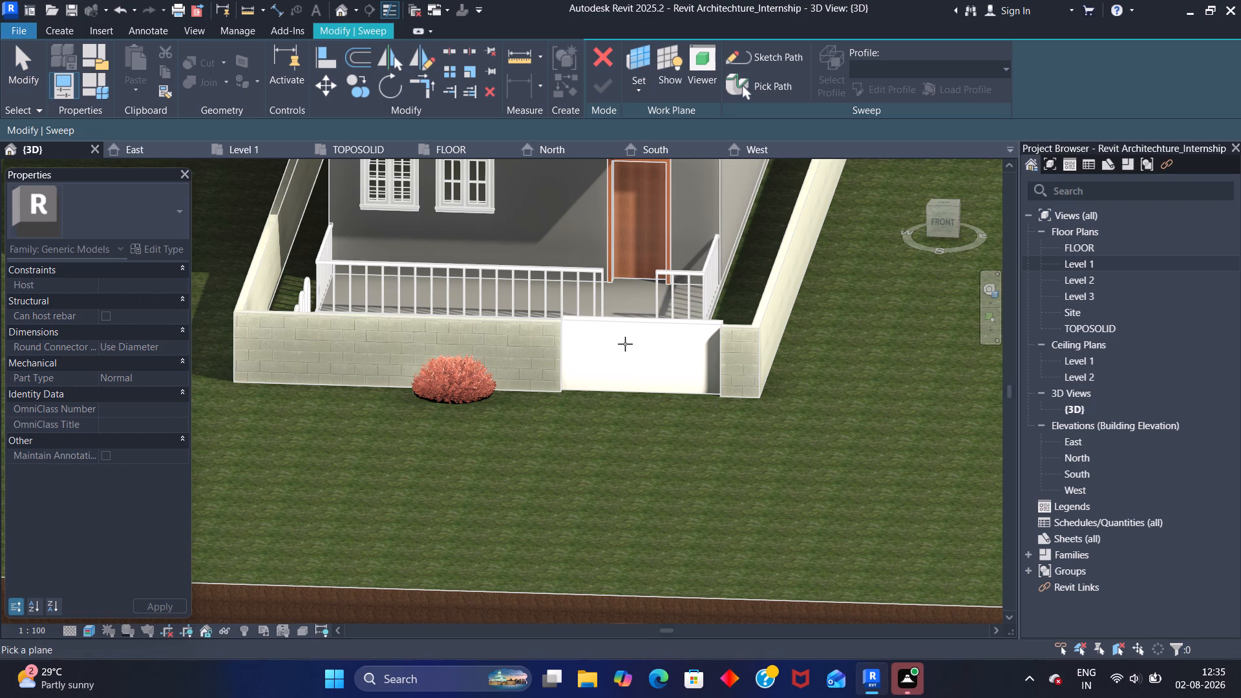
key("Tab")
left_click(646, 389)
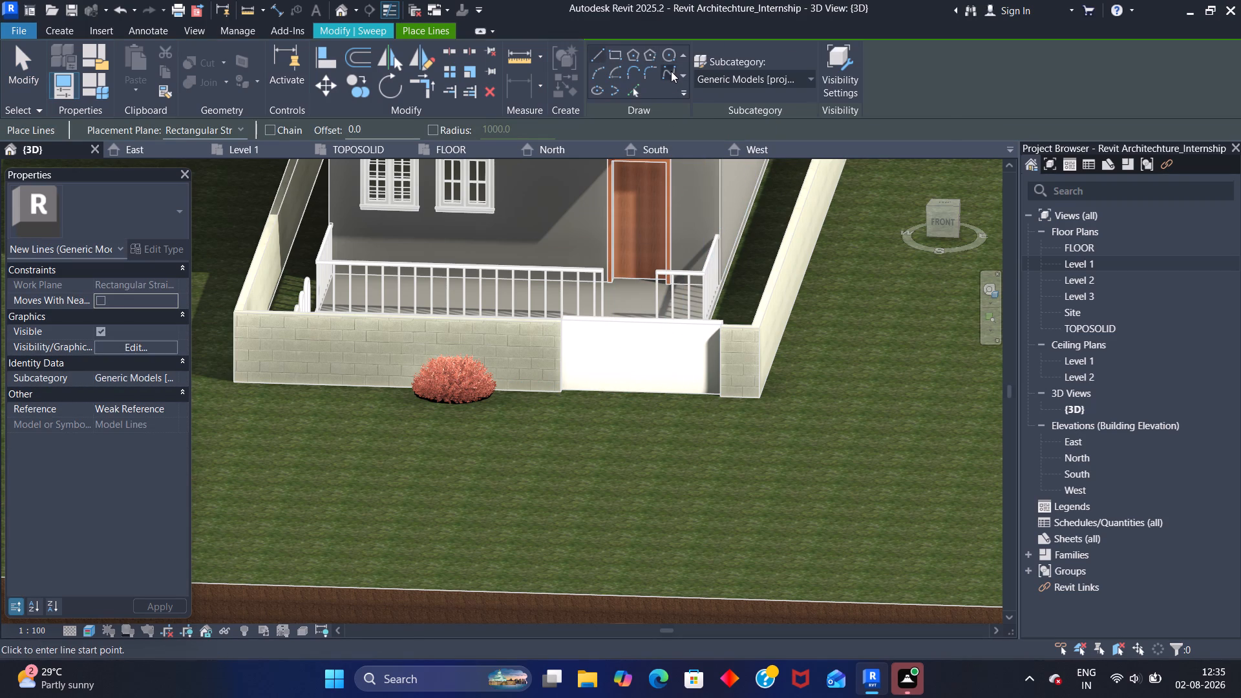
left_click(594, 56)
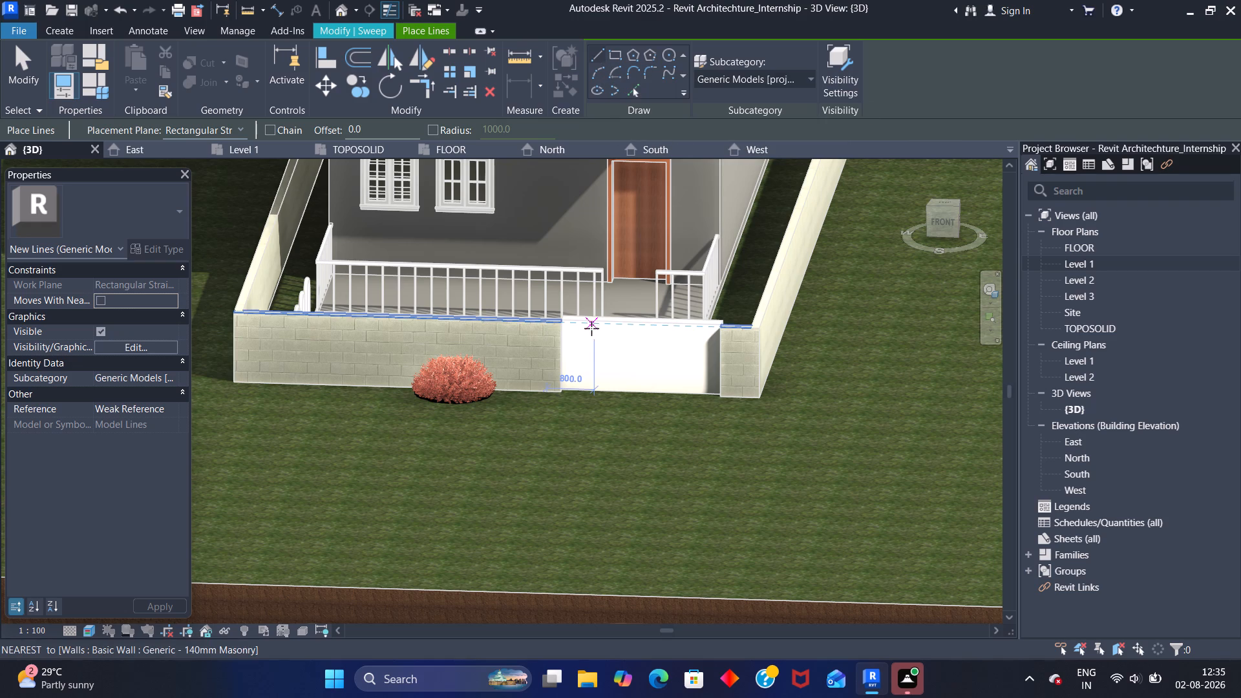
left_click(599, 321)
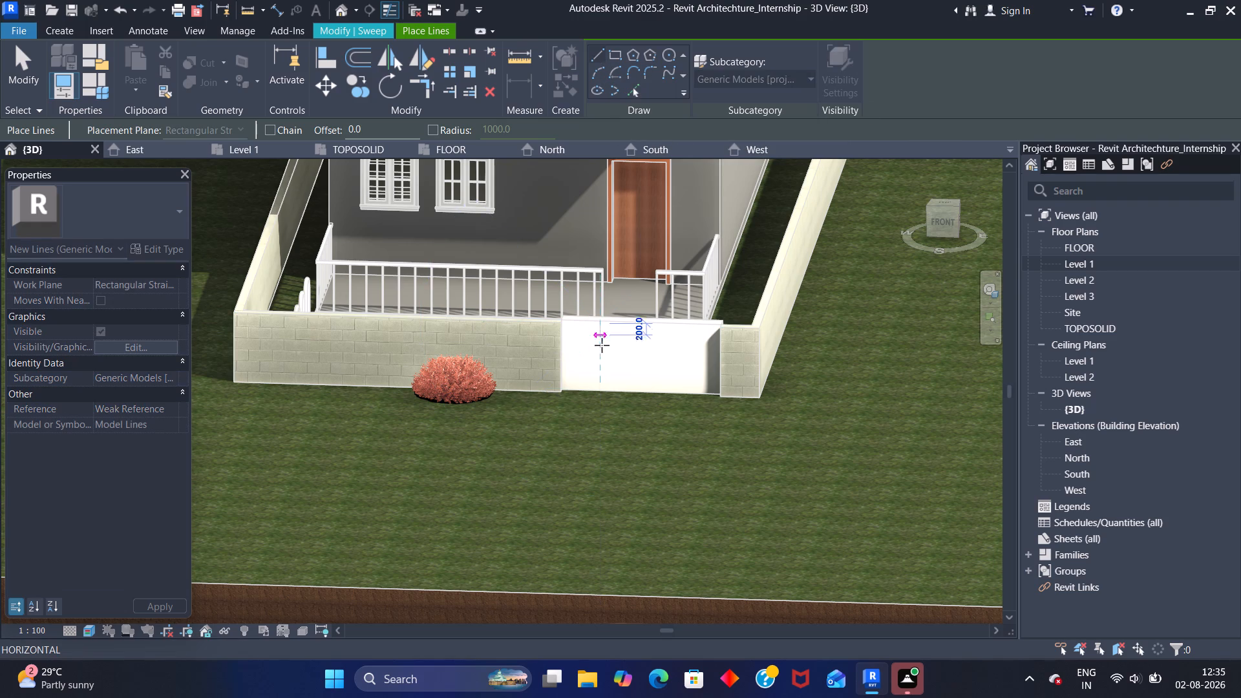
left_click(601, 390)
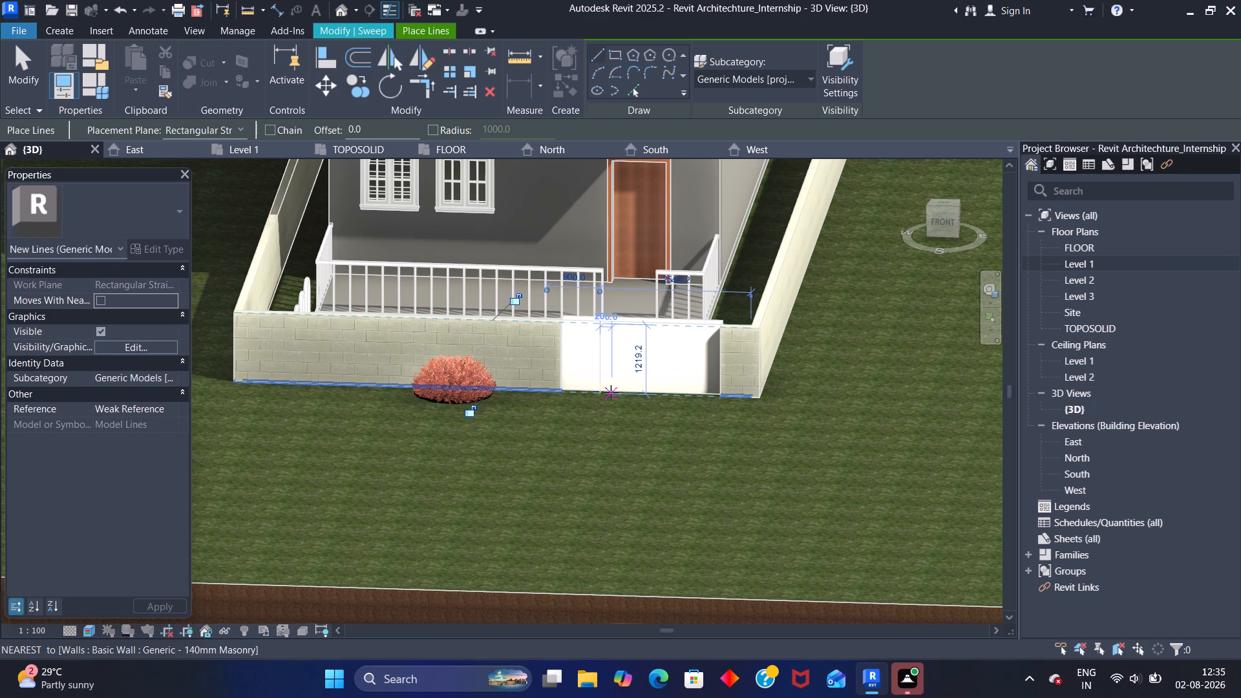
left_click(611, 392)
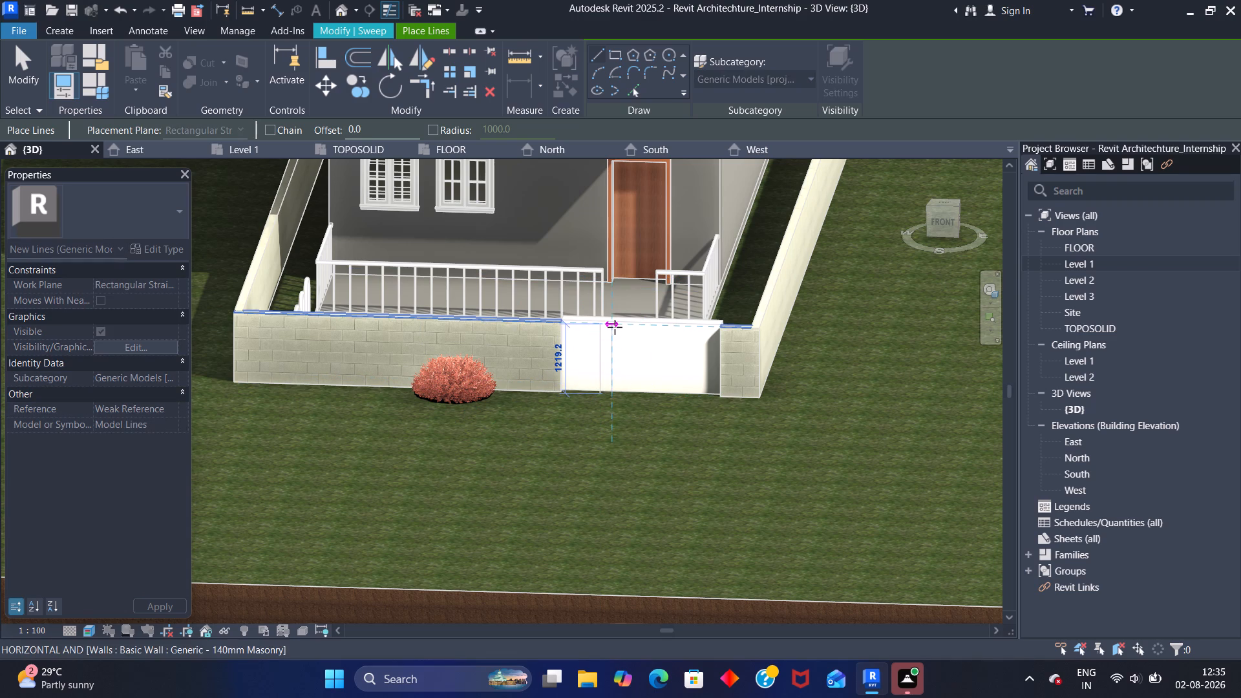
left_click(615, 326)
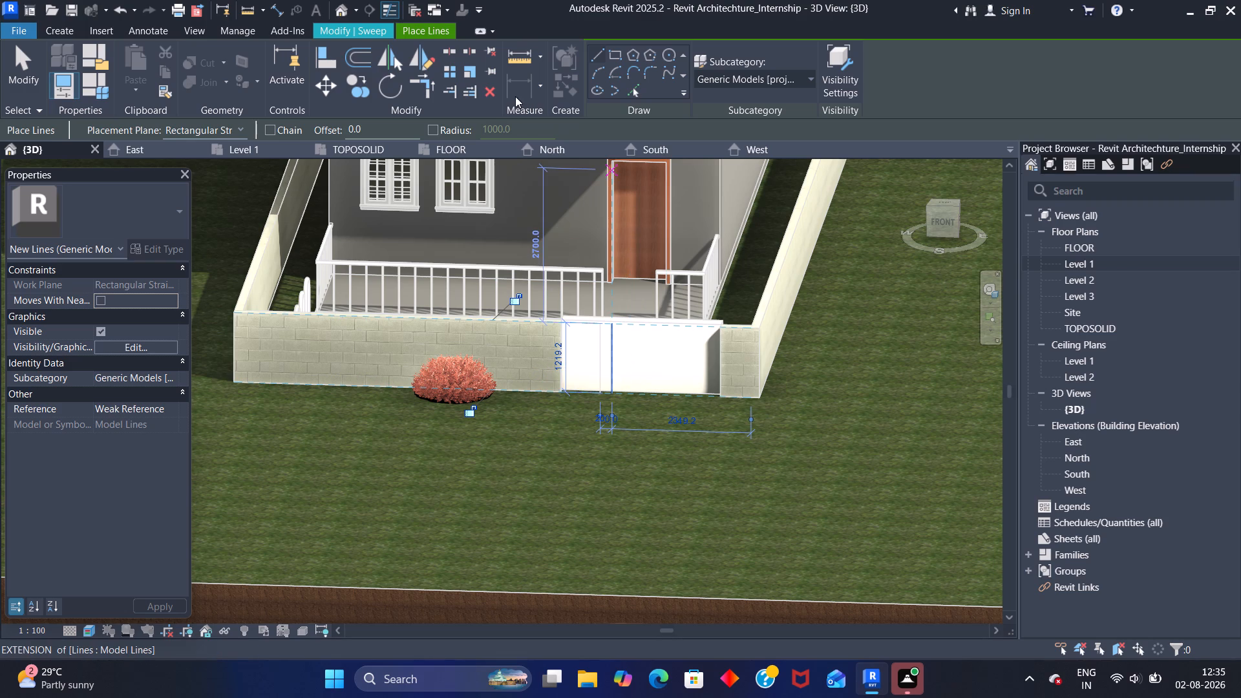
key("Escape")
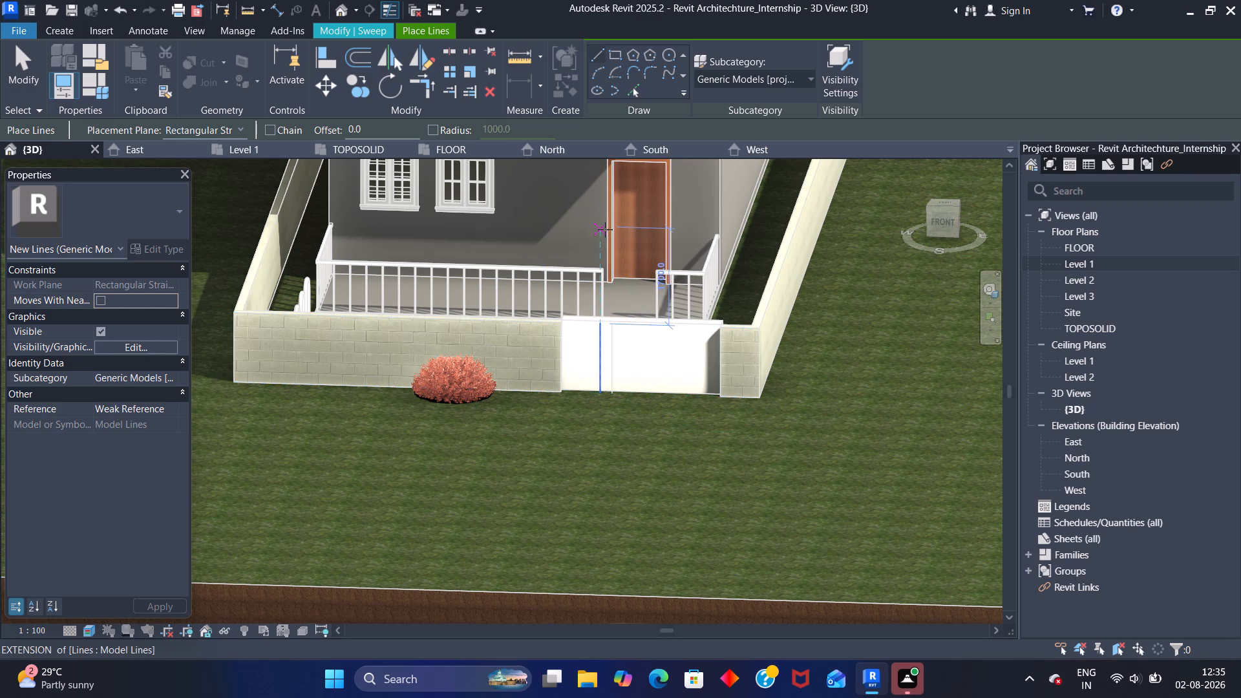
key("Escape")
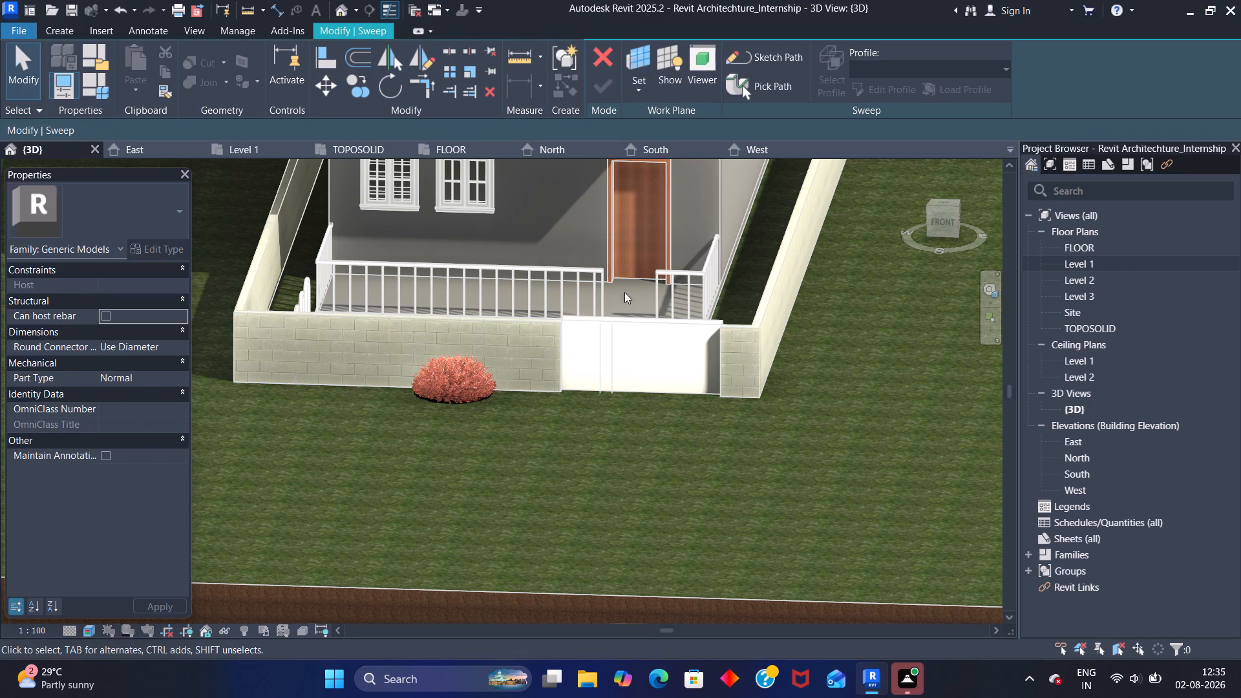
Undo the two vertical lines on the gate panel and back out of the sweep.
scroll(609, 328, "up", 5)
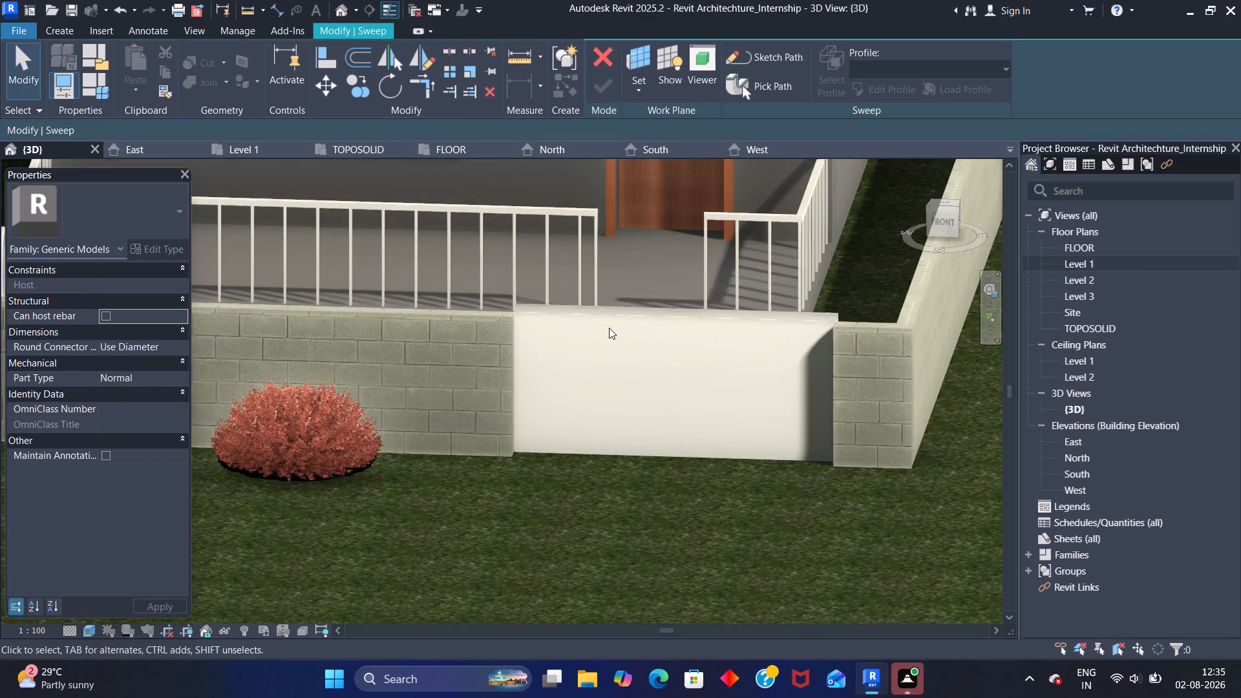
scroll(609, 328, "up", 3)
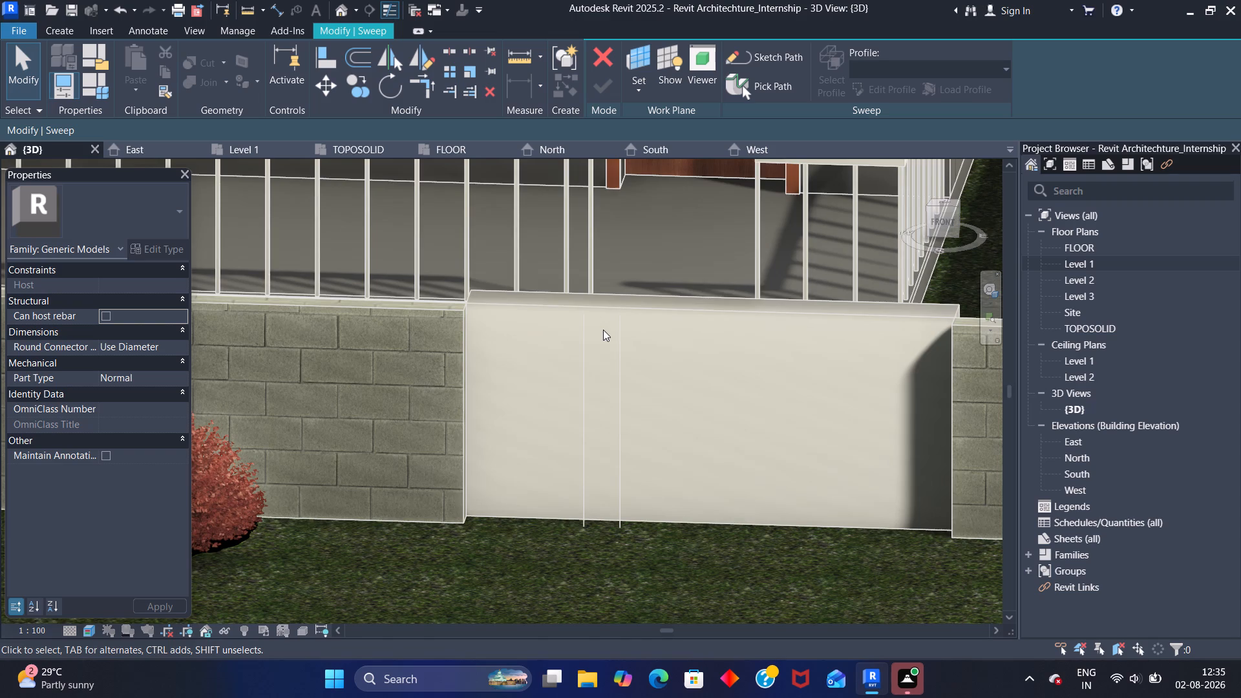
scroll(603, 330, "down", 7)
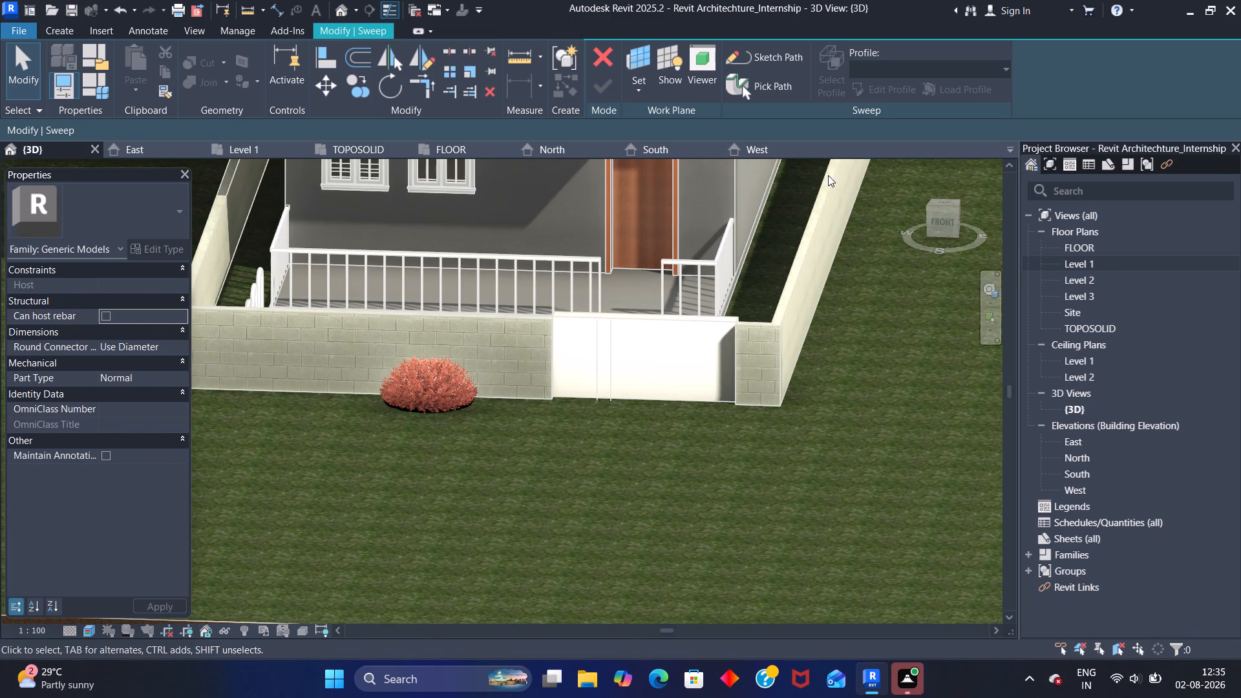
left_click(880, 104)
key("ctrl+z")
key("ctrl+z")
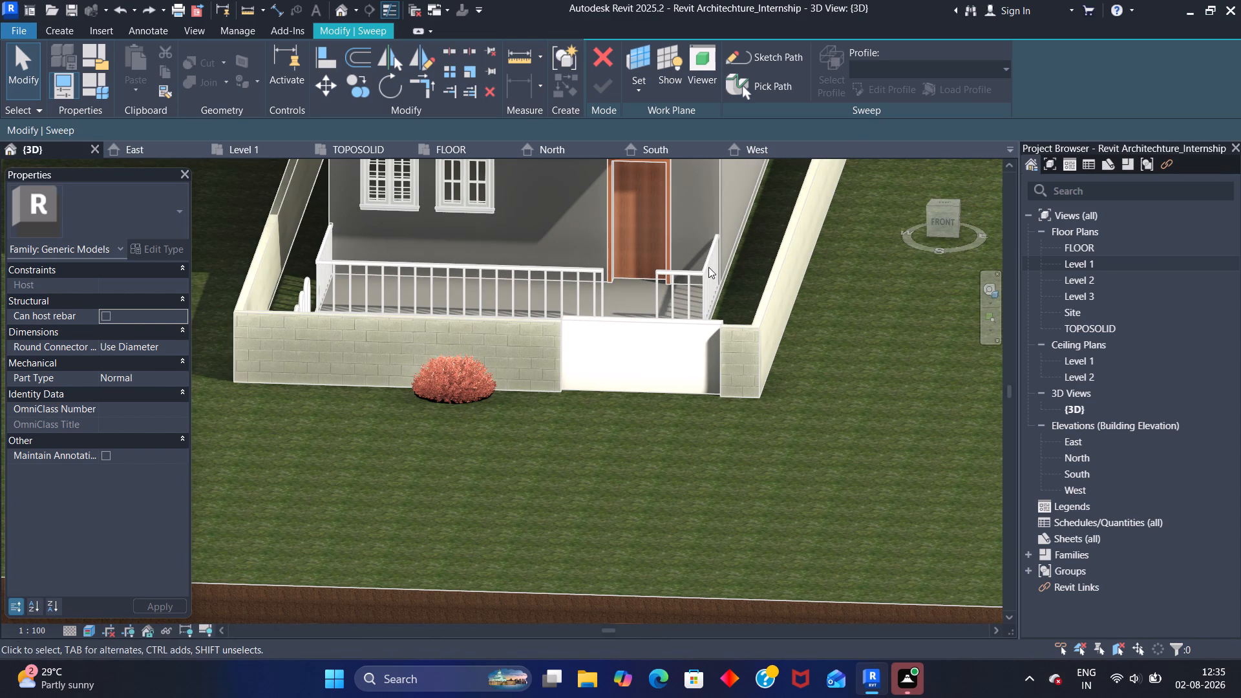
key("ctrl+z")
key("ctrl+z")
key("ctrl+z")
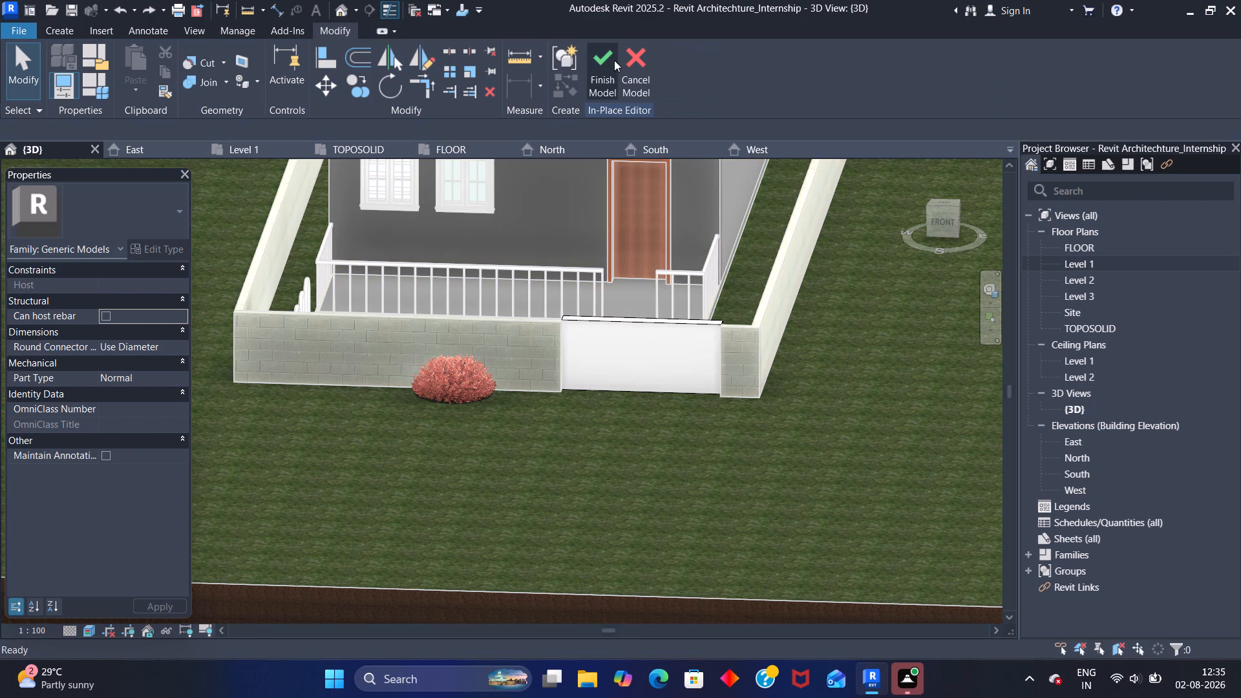
Cancel the in-place ENTRY GATE model and discard all changes made to it.
left_click(637, 63)
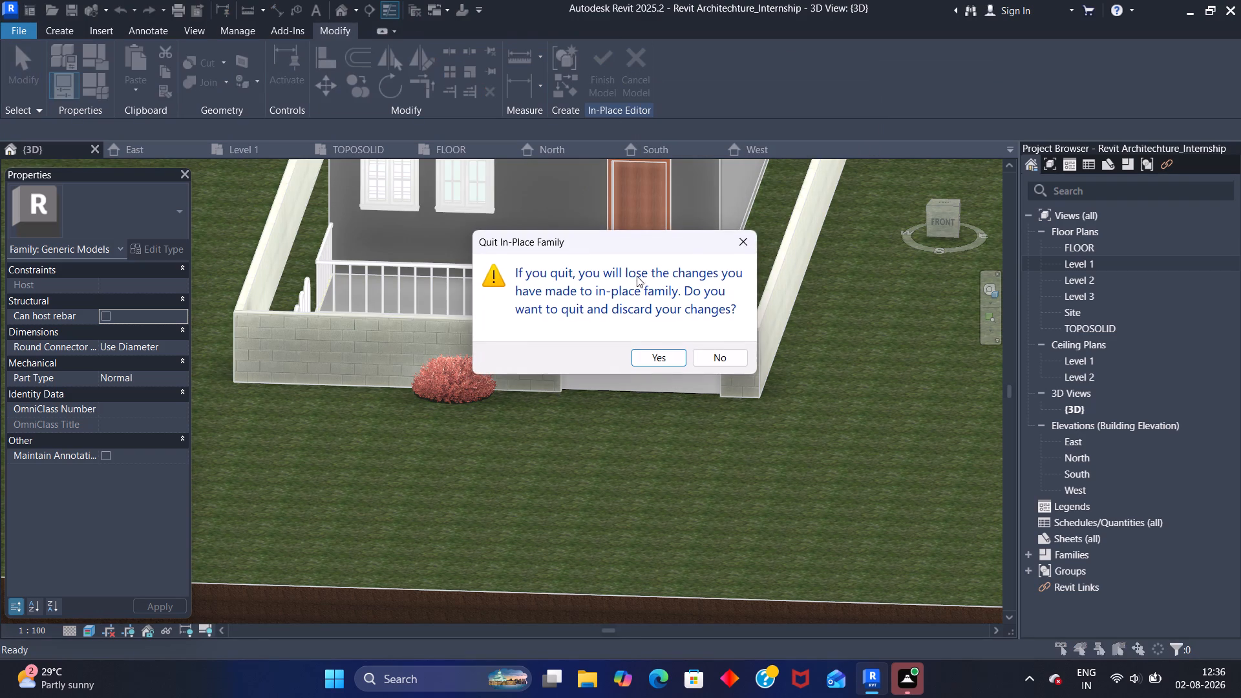
left_click(647, 359)
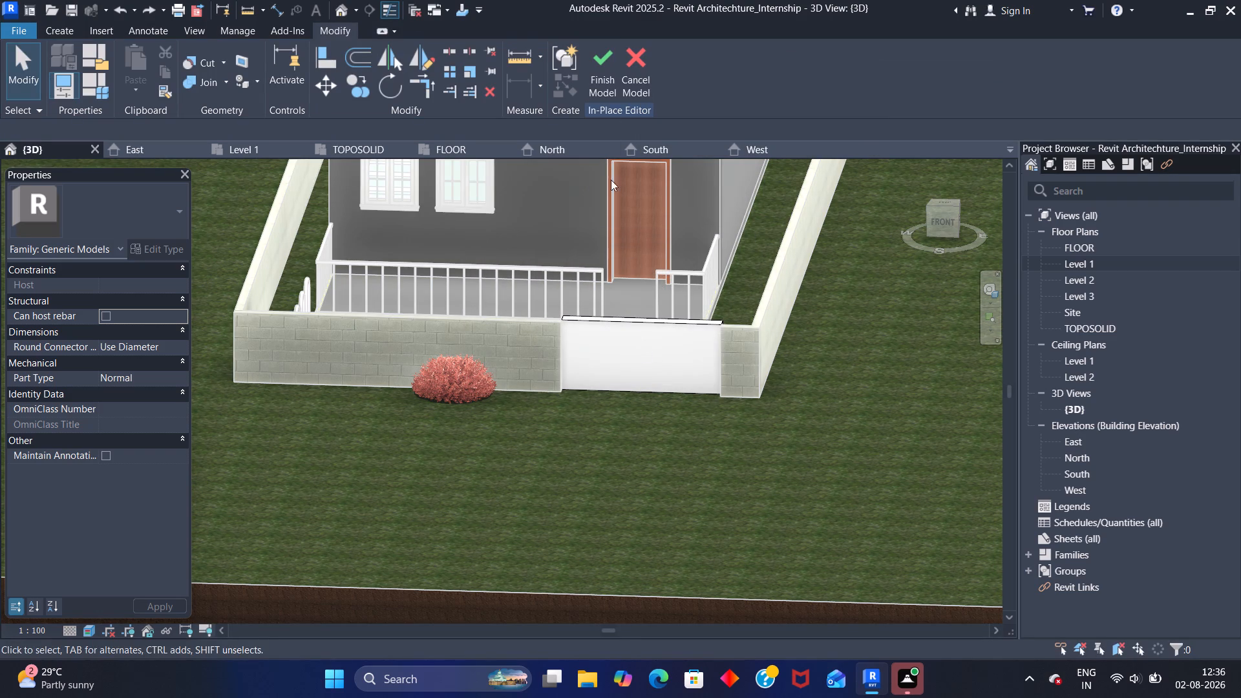
left_click(630, 56)
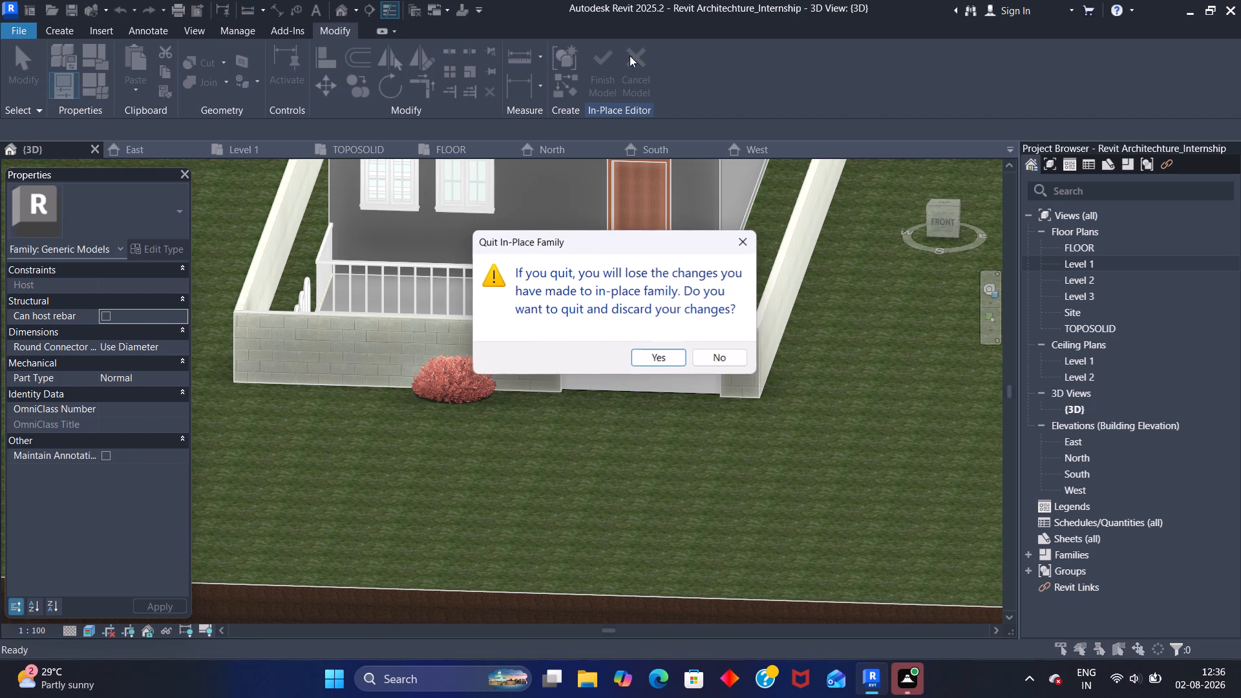
left_click(653, 369)
left_click(656, 359)
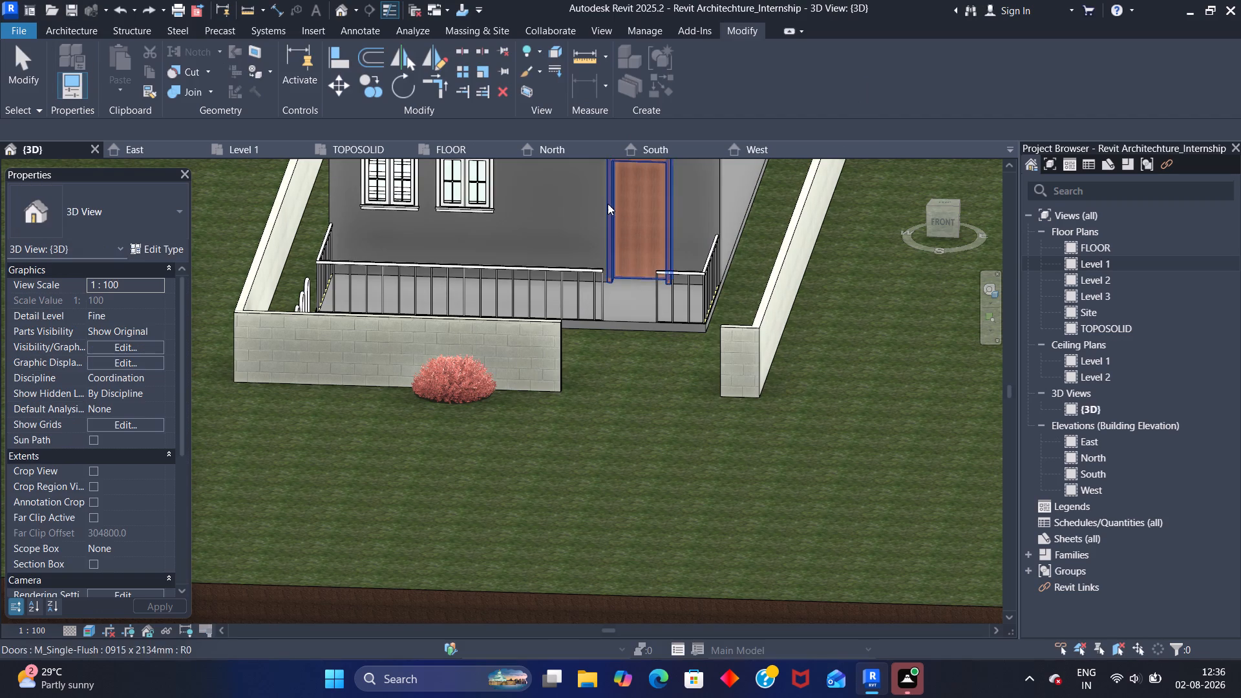
Start a railing with a sketched path and try a rectangle across the front wall opening from the wall end's upper corner.
scroll(631, 348, "down", 1)
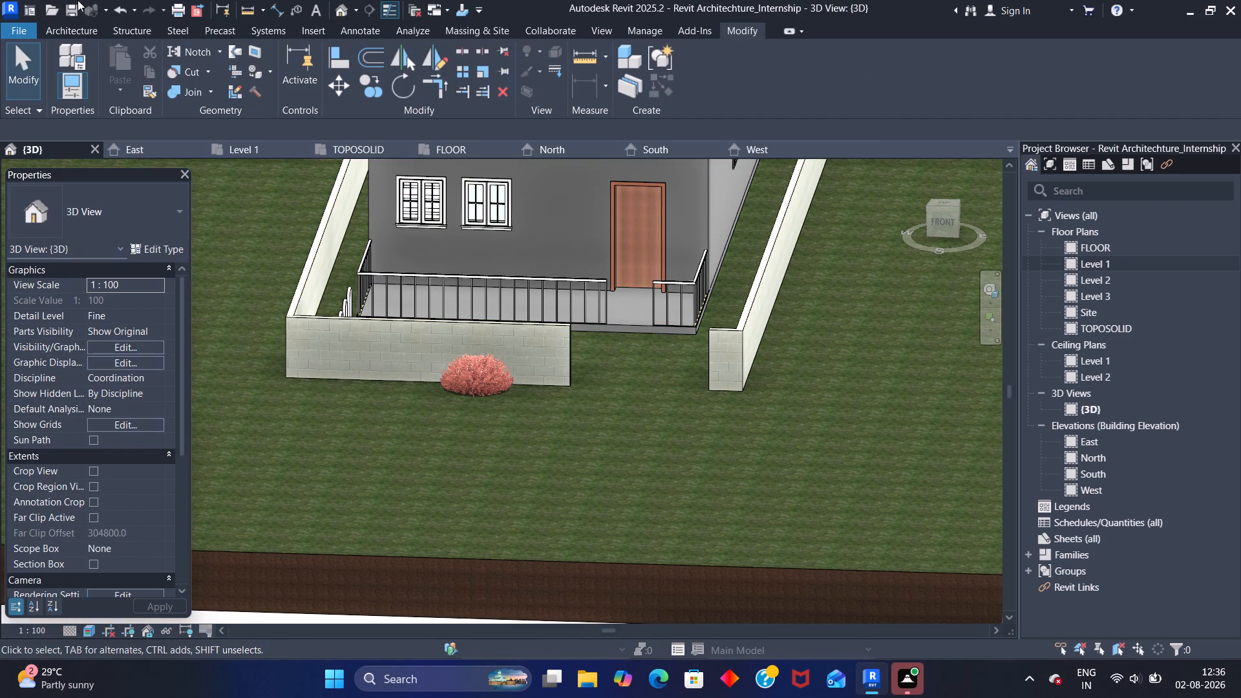
left_click(74, 30)
left_click(525, 94)
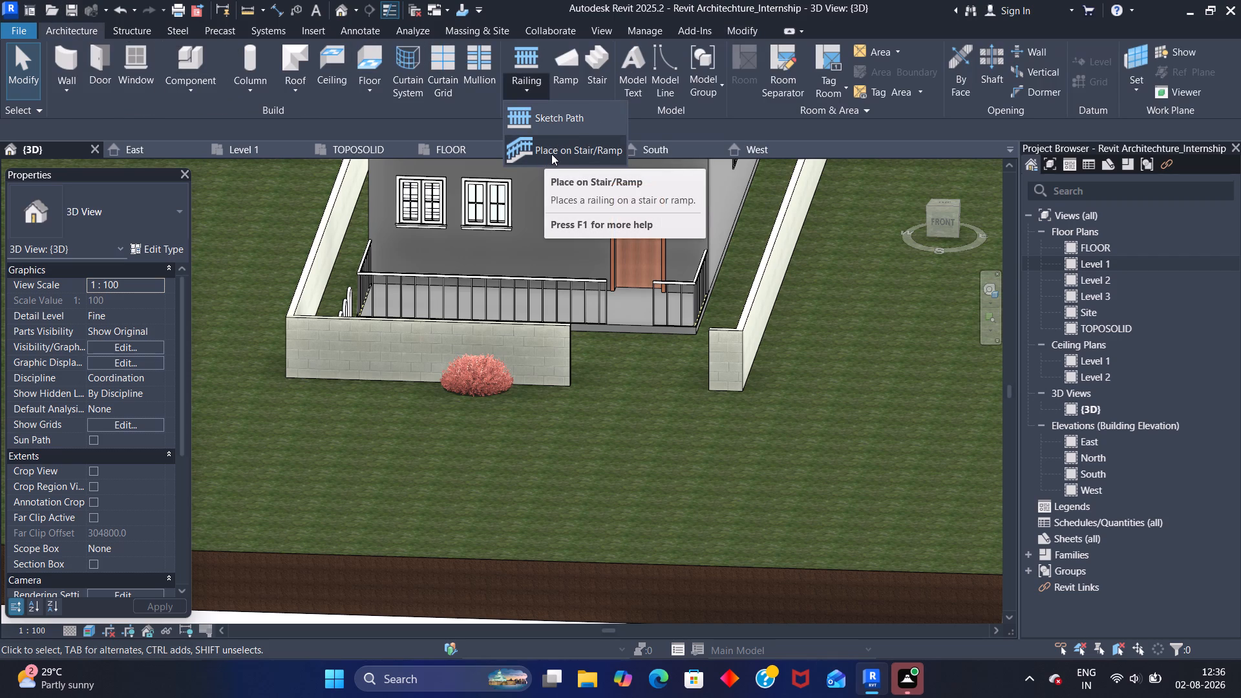
left_click(547, 119)
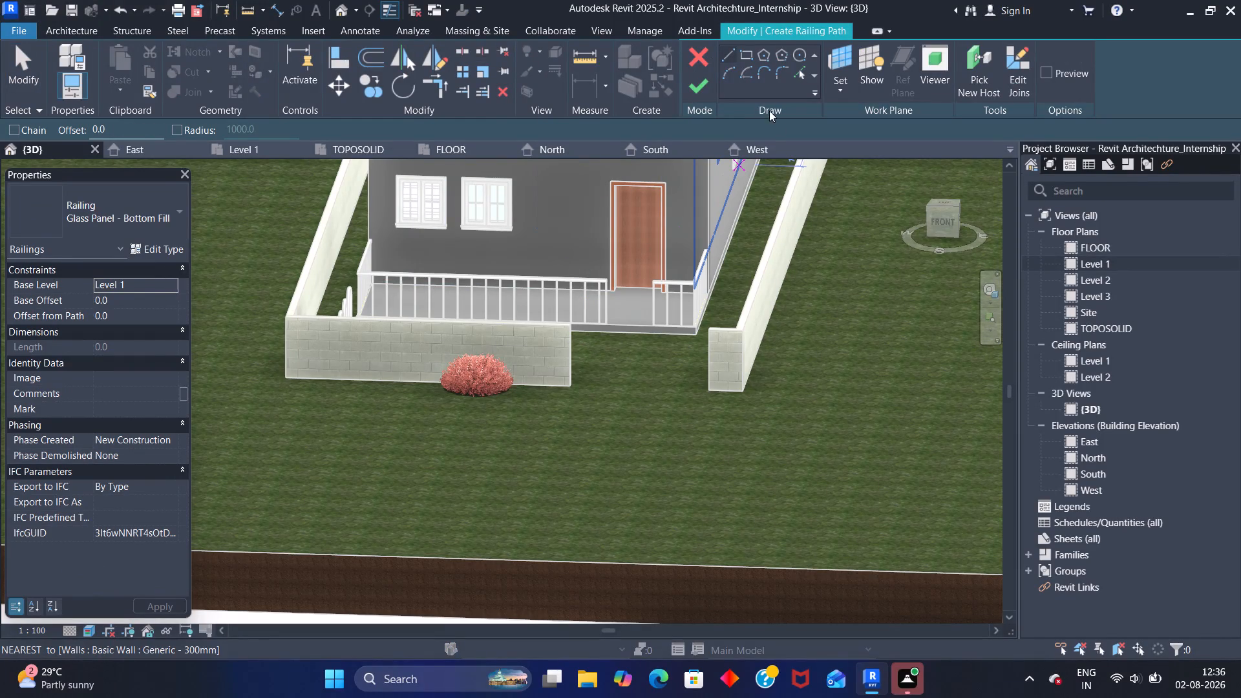
left_click(751, 49)
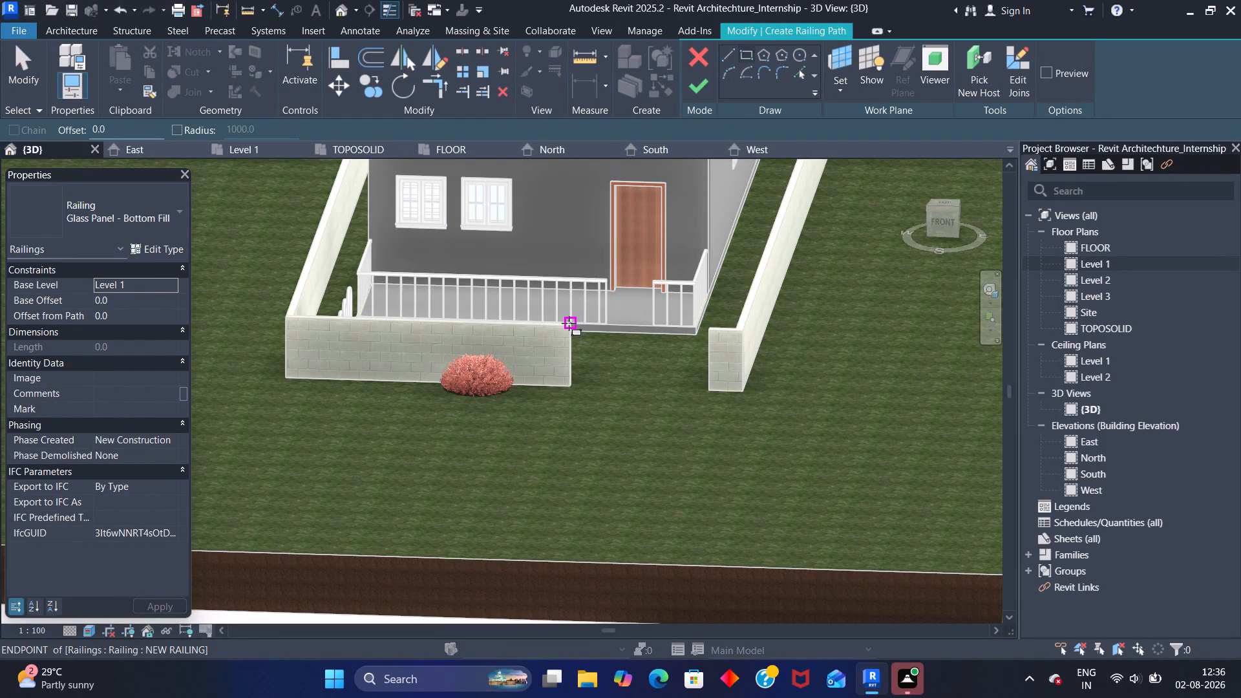
left_click(569, 323)
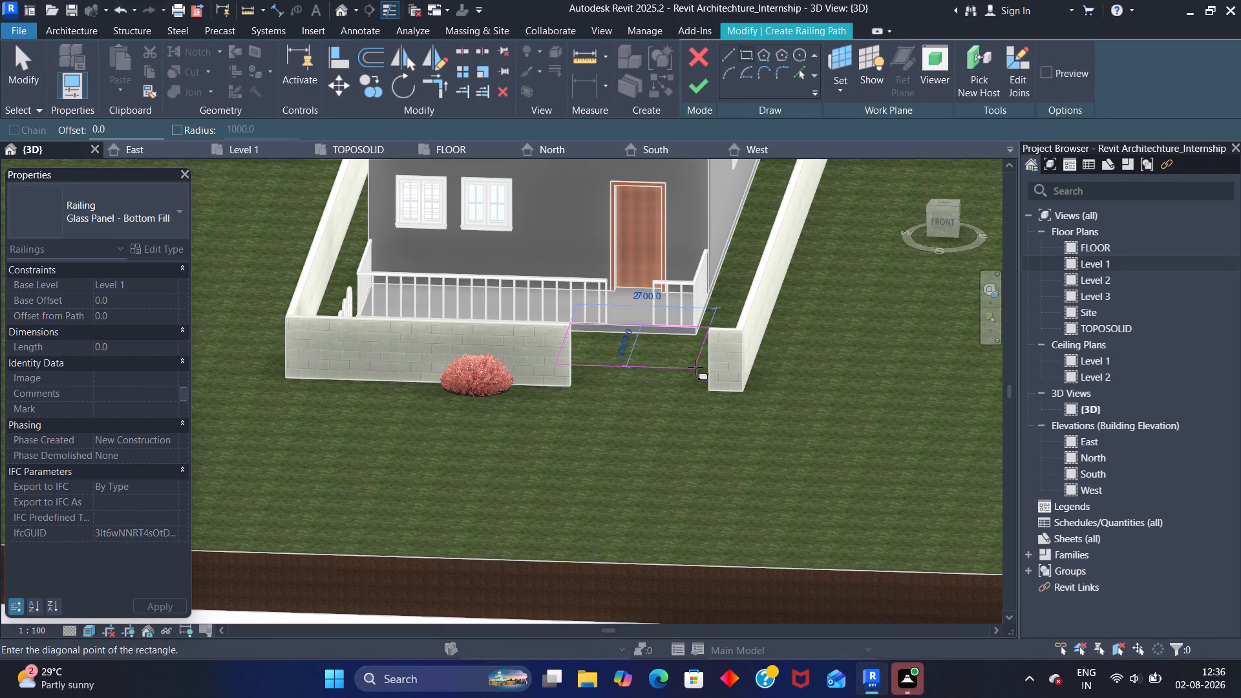
key("Escape")
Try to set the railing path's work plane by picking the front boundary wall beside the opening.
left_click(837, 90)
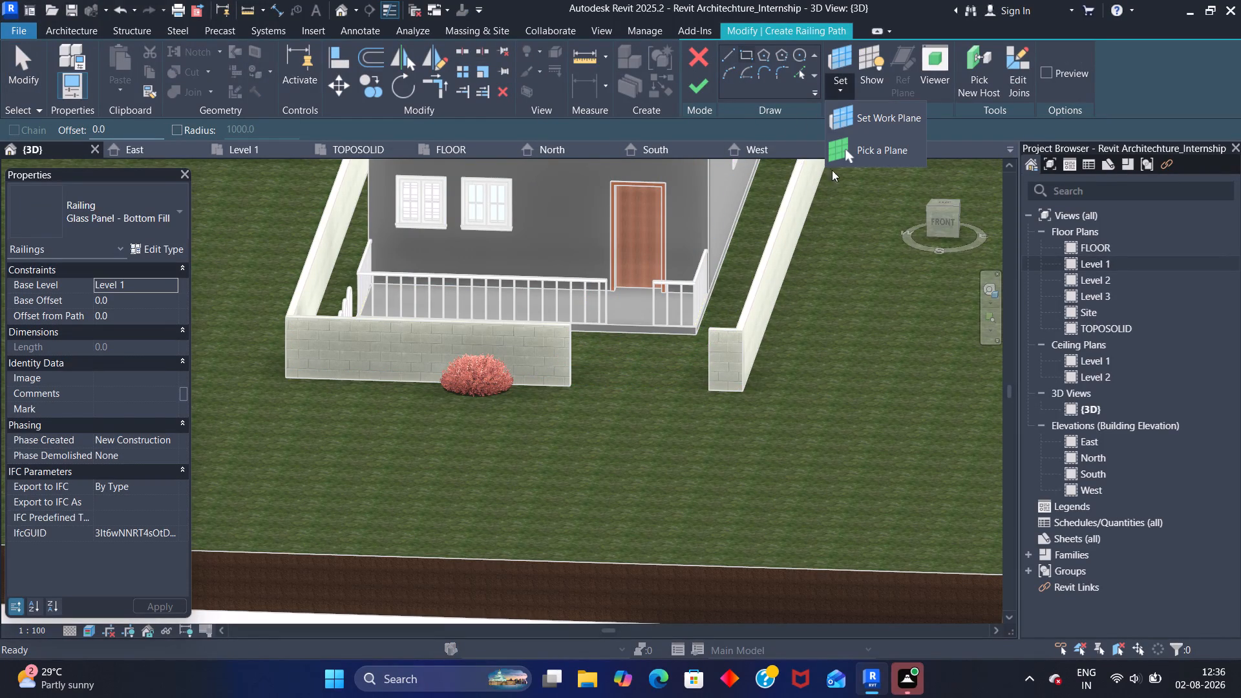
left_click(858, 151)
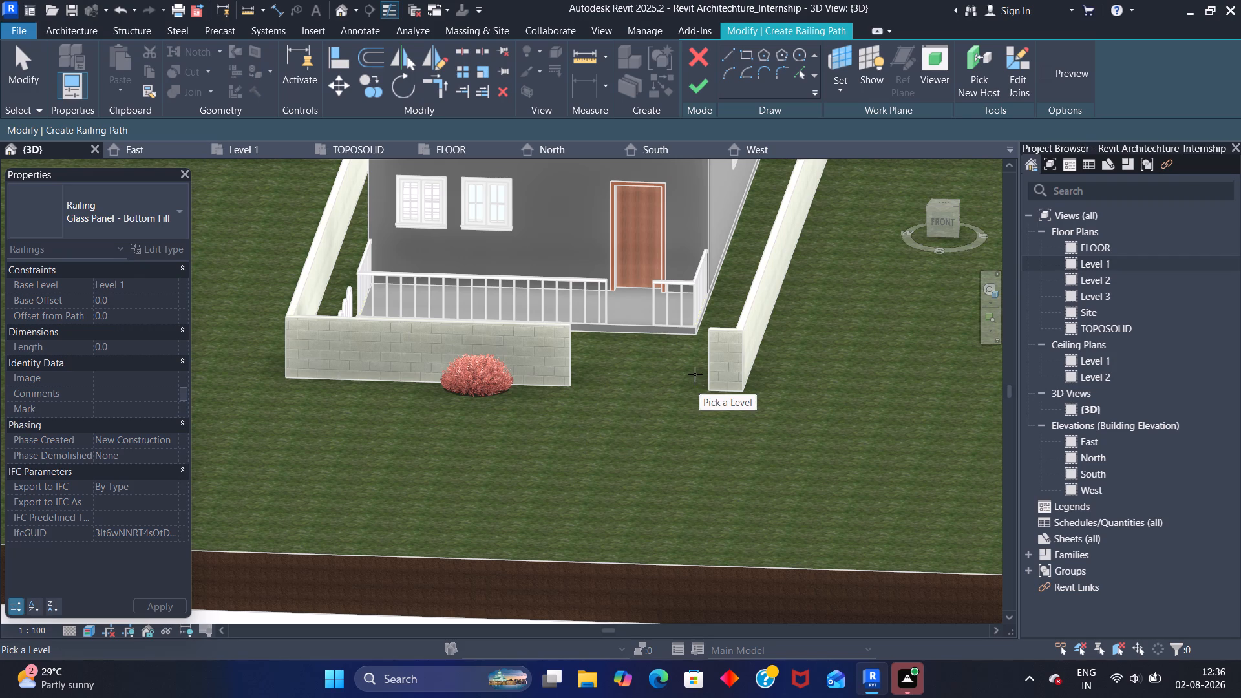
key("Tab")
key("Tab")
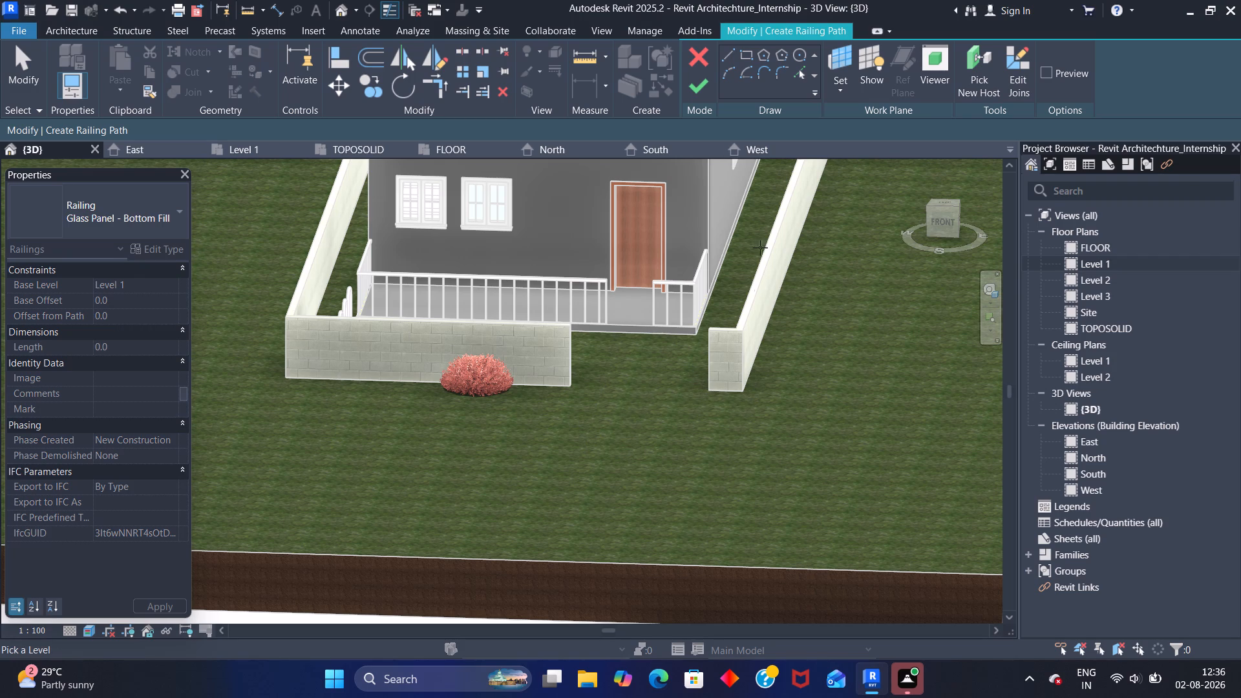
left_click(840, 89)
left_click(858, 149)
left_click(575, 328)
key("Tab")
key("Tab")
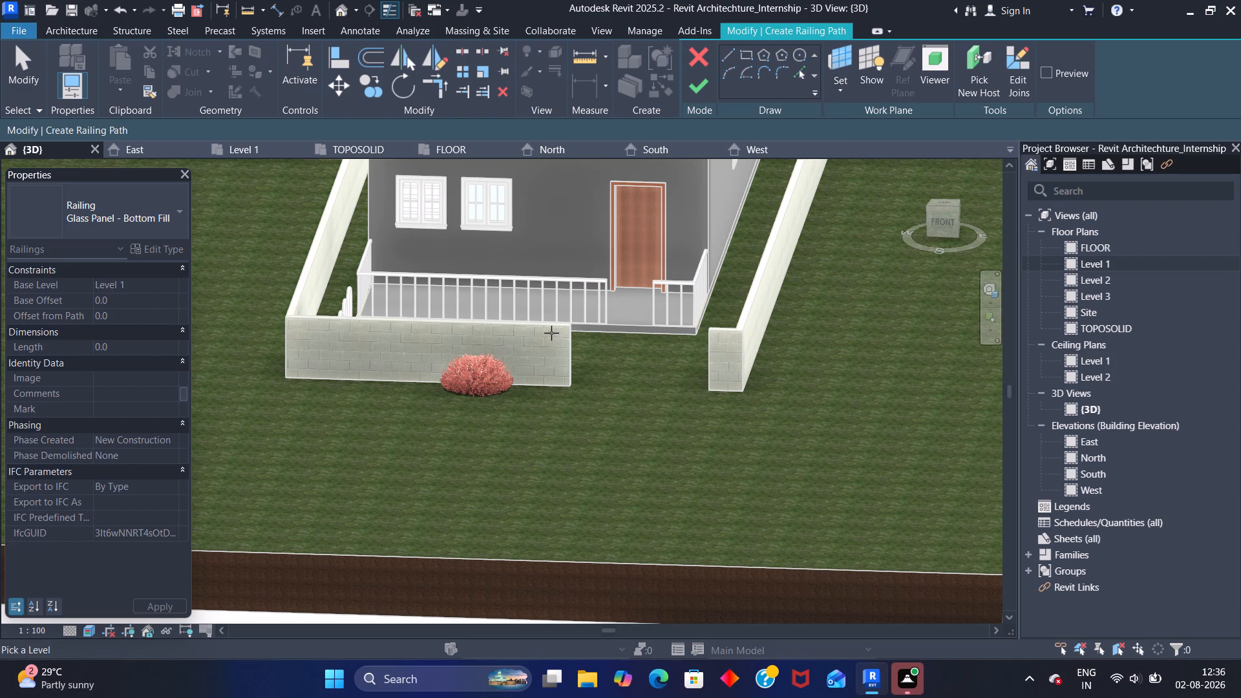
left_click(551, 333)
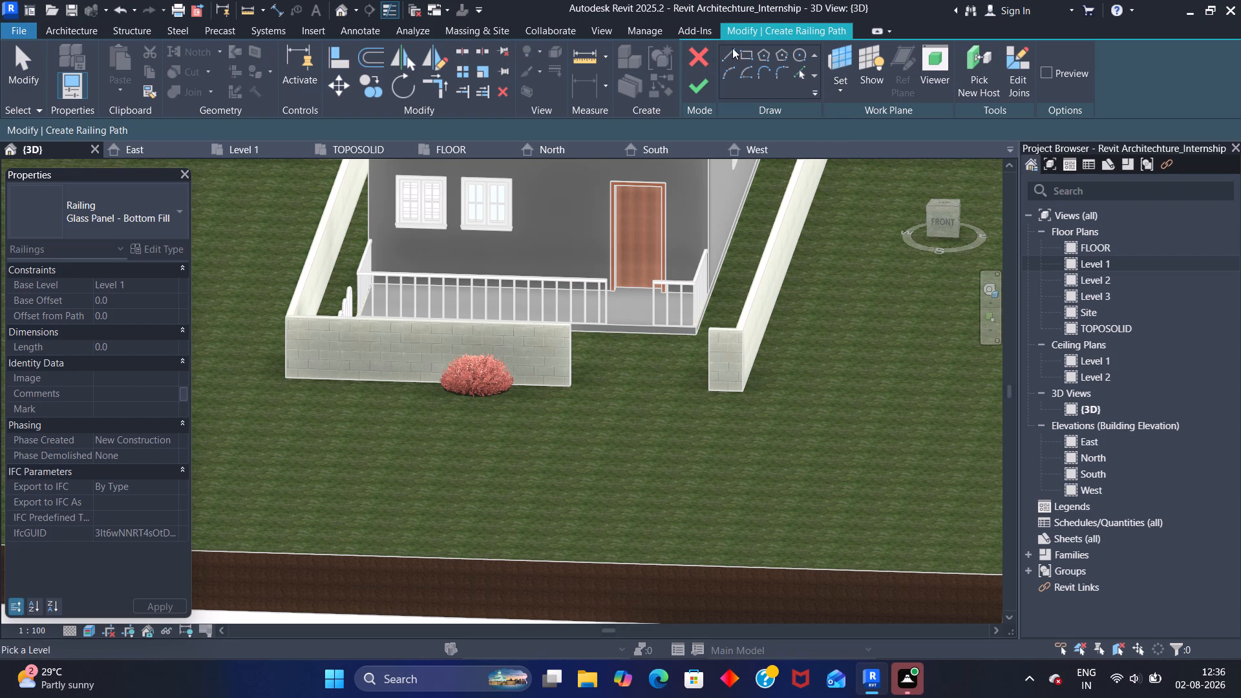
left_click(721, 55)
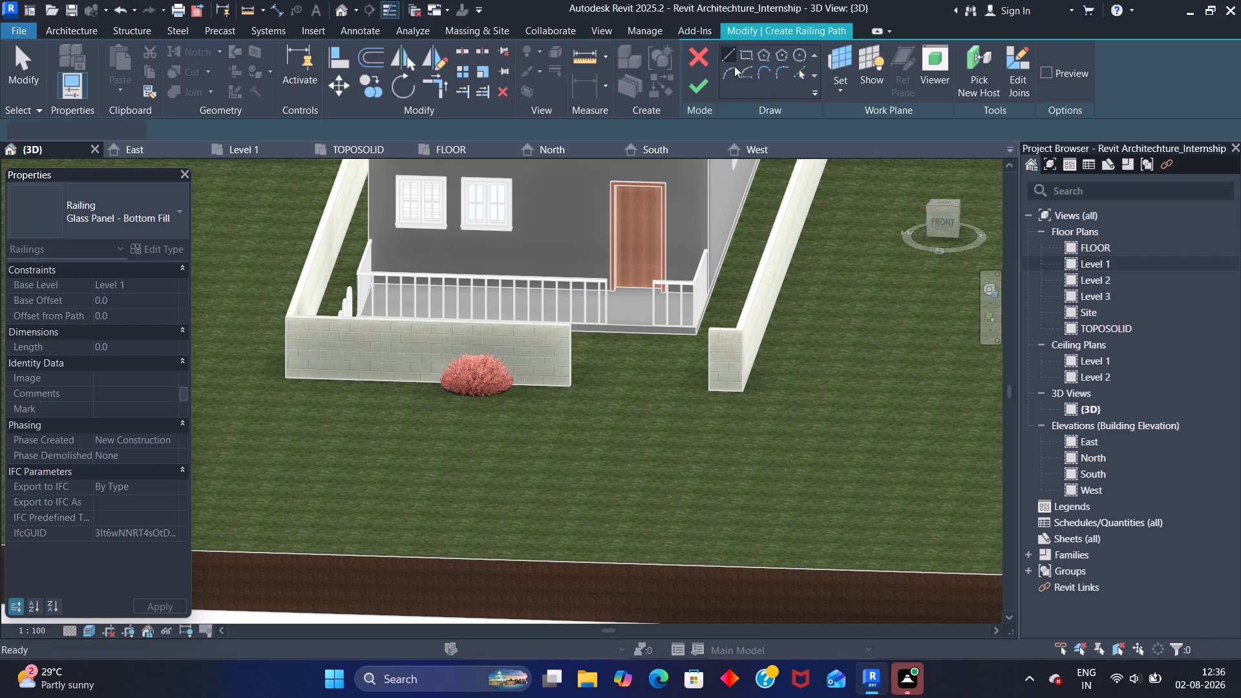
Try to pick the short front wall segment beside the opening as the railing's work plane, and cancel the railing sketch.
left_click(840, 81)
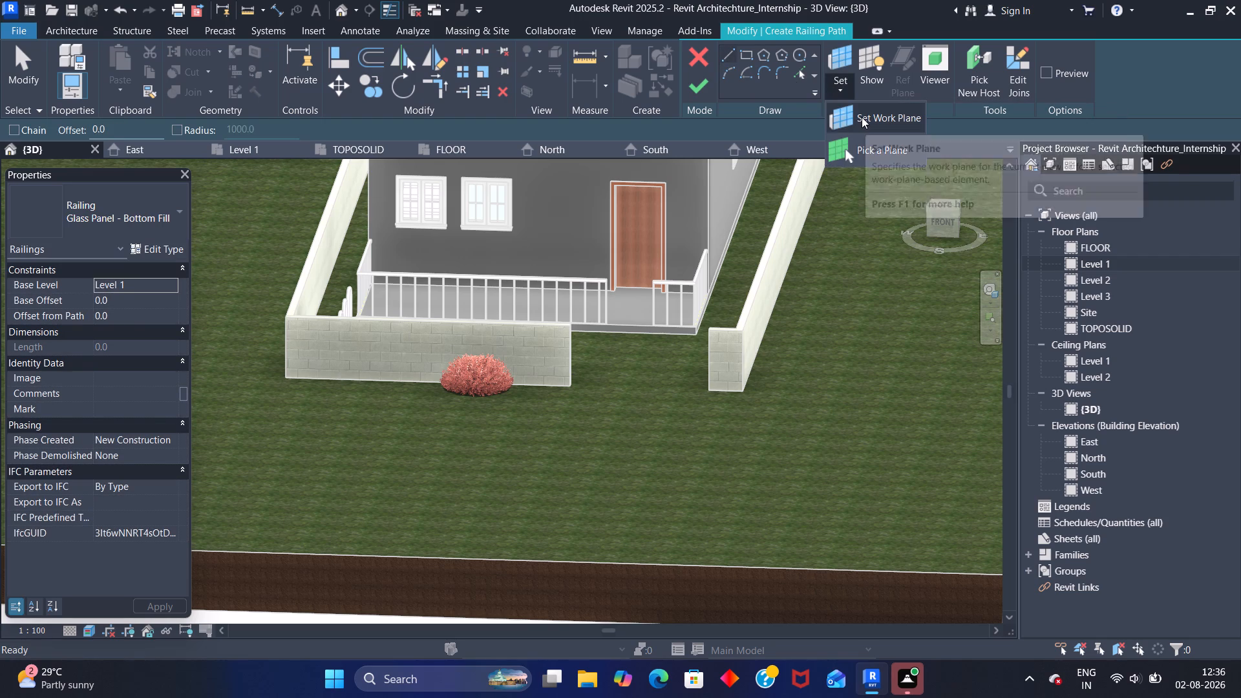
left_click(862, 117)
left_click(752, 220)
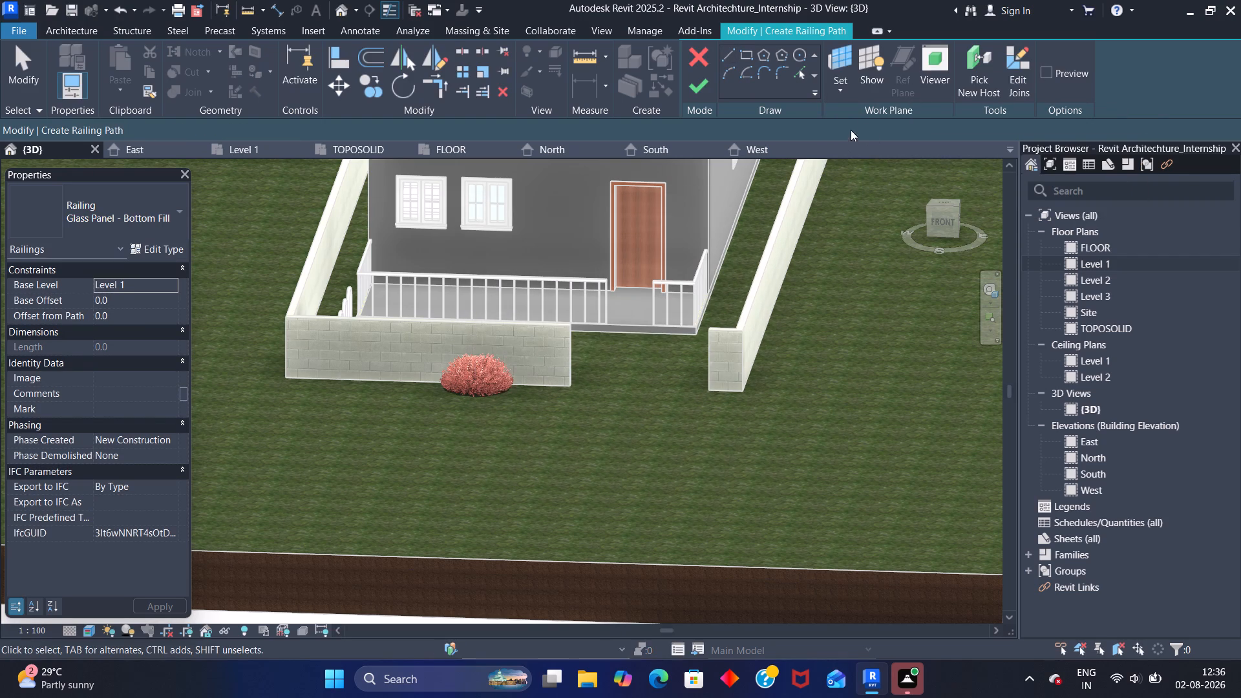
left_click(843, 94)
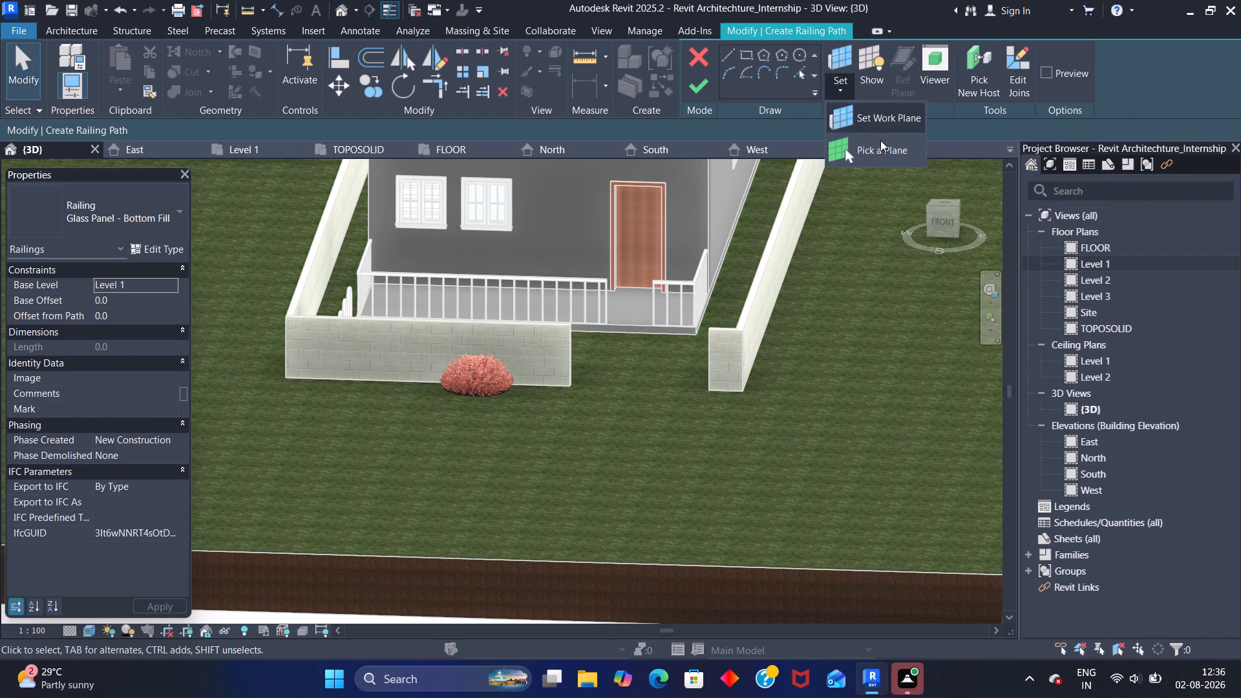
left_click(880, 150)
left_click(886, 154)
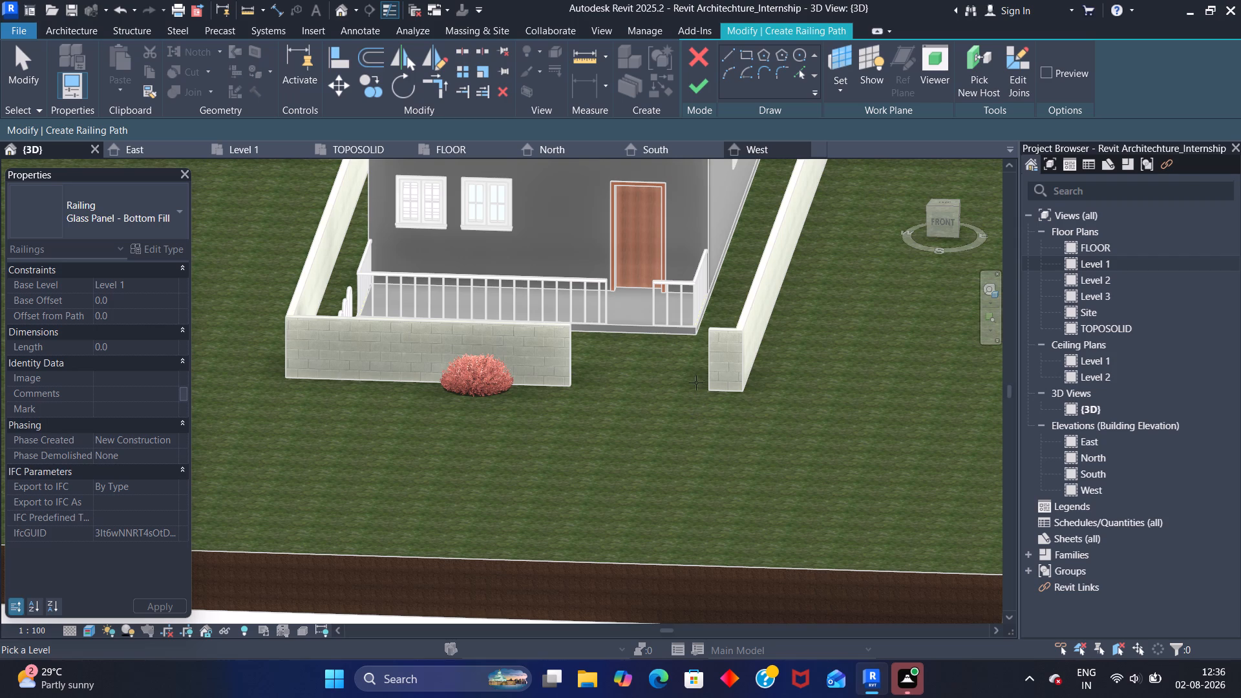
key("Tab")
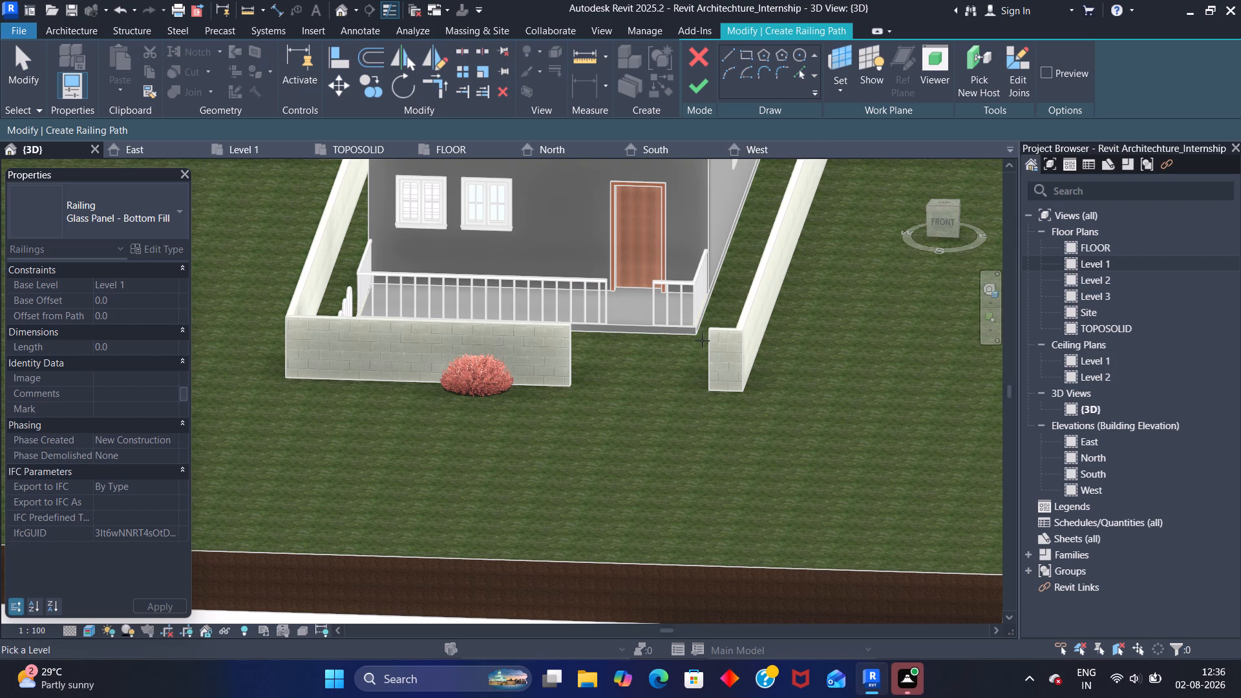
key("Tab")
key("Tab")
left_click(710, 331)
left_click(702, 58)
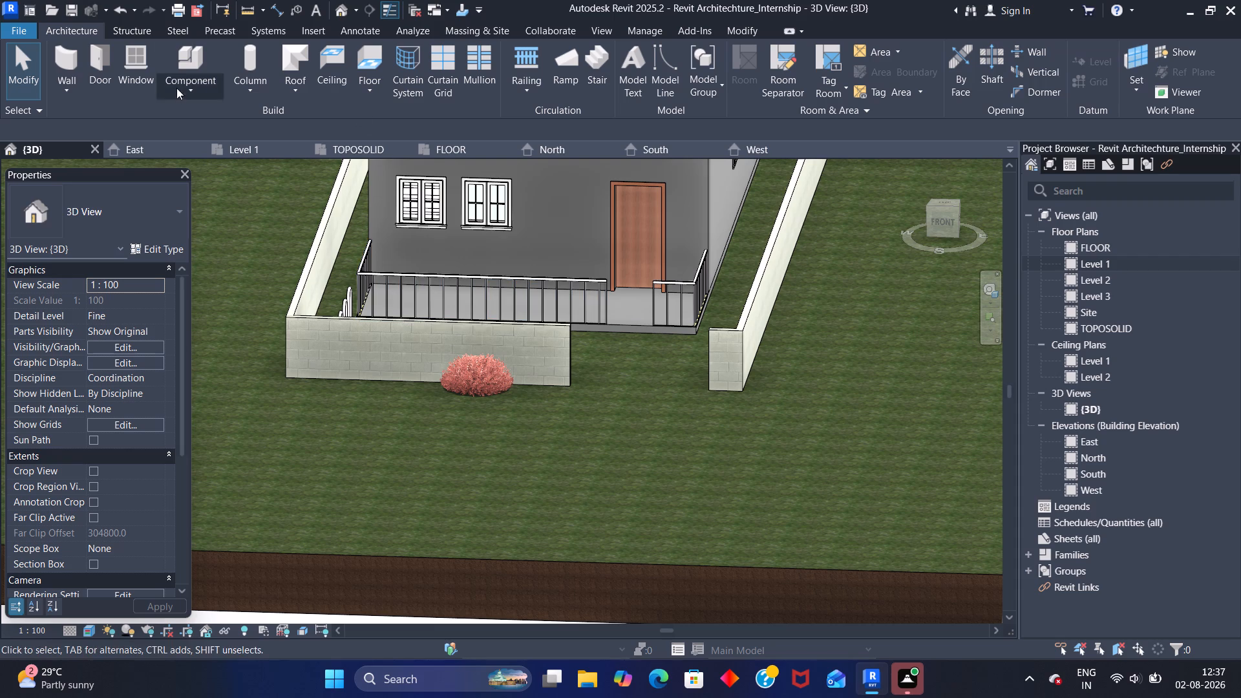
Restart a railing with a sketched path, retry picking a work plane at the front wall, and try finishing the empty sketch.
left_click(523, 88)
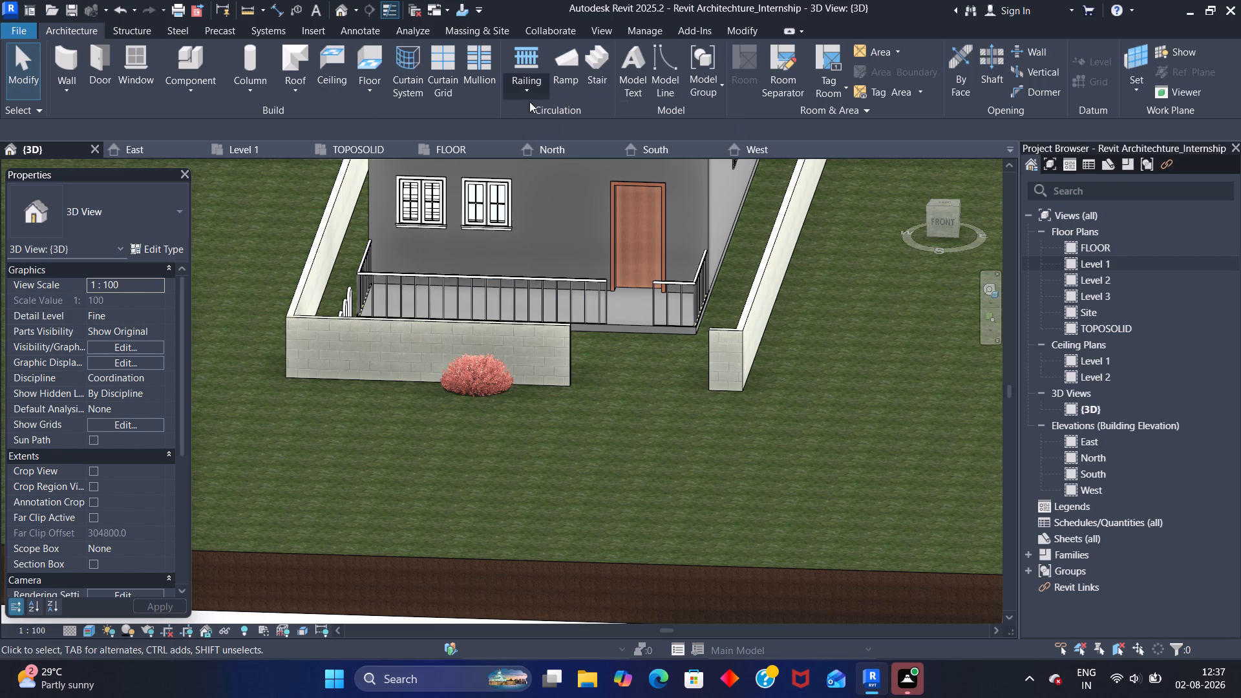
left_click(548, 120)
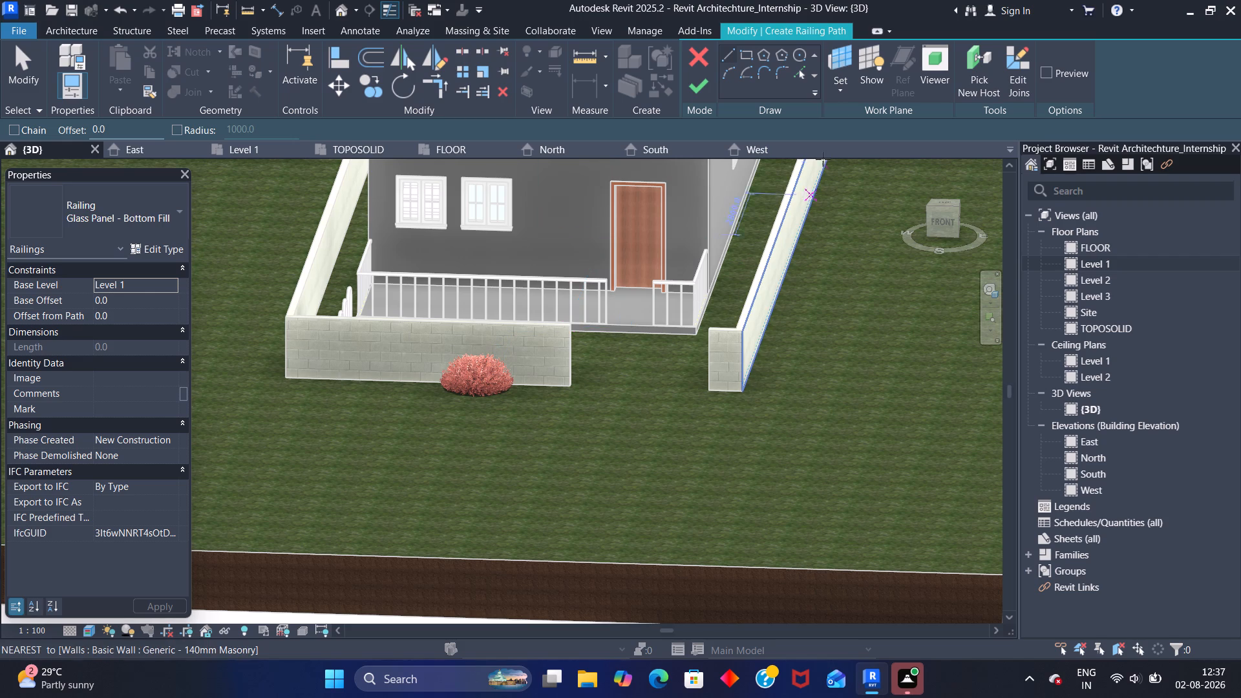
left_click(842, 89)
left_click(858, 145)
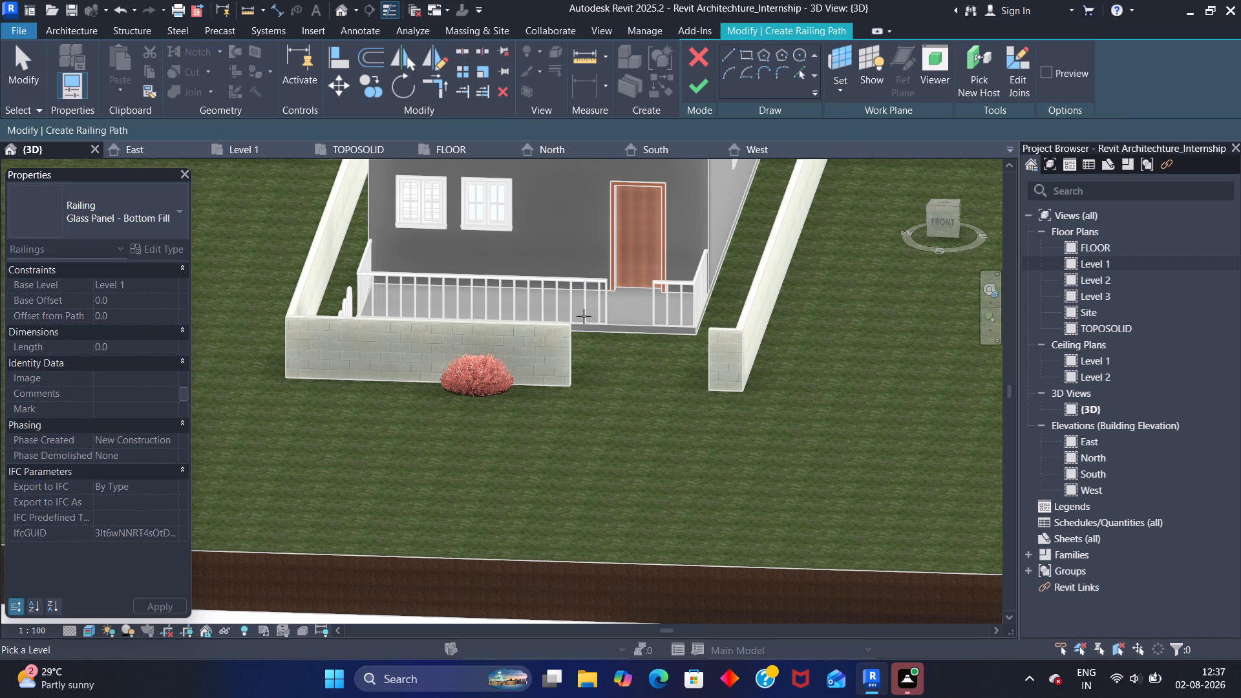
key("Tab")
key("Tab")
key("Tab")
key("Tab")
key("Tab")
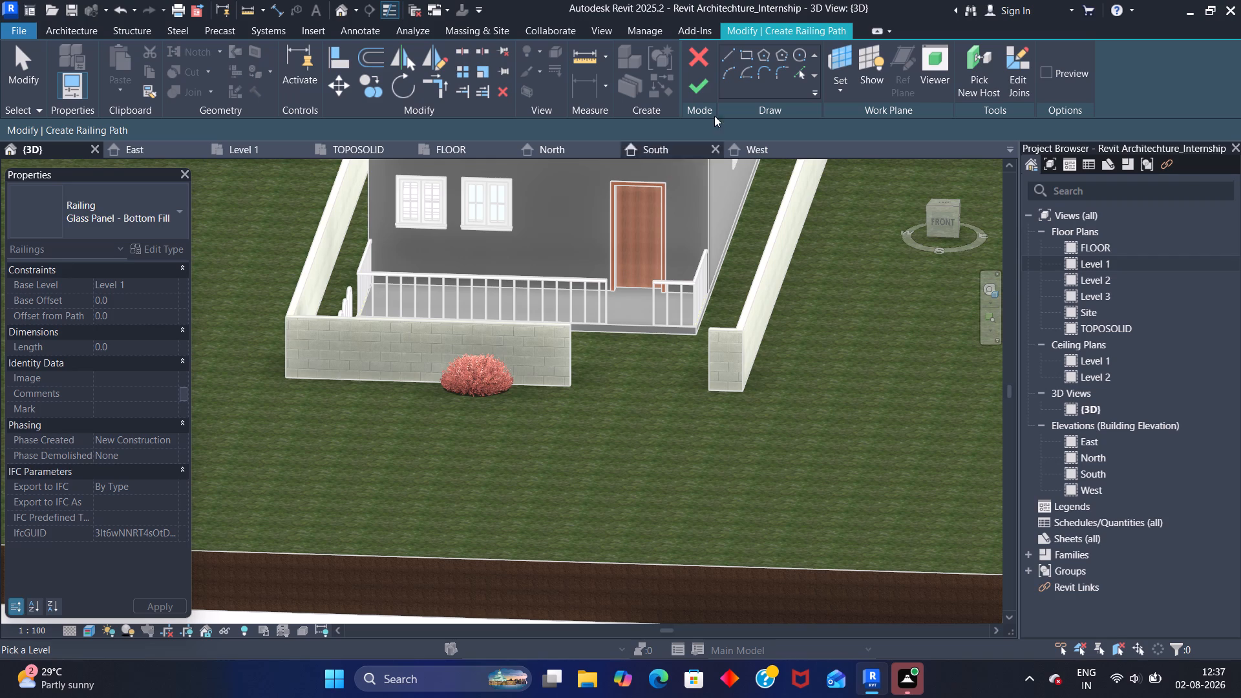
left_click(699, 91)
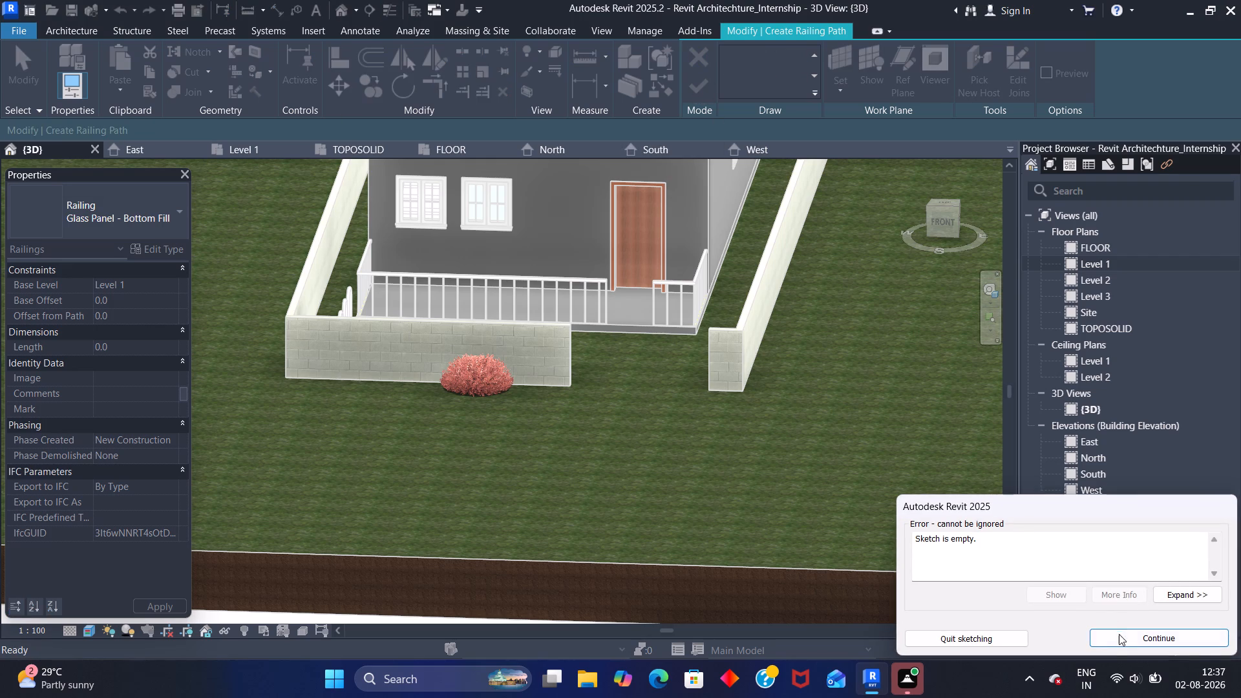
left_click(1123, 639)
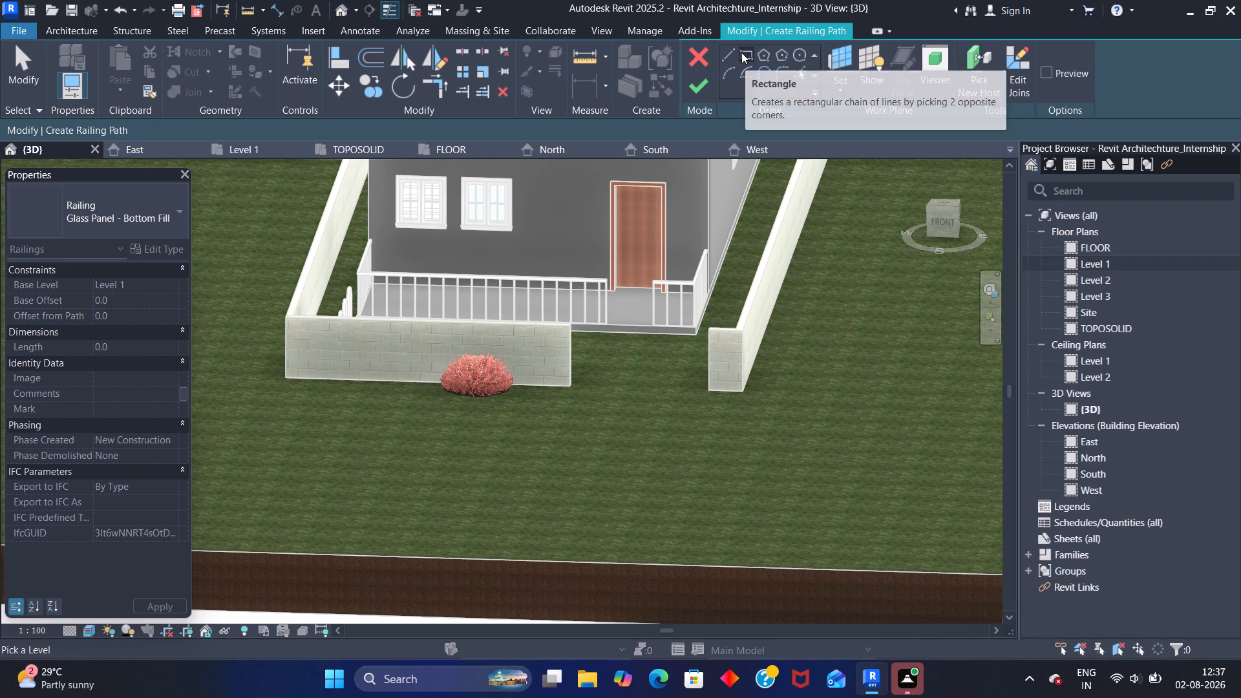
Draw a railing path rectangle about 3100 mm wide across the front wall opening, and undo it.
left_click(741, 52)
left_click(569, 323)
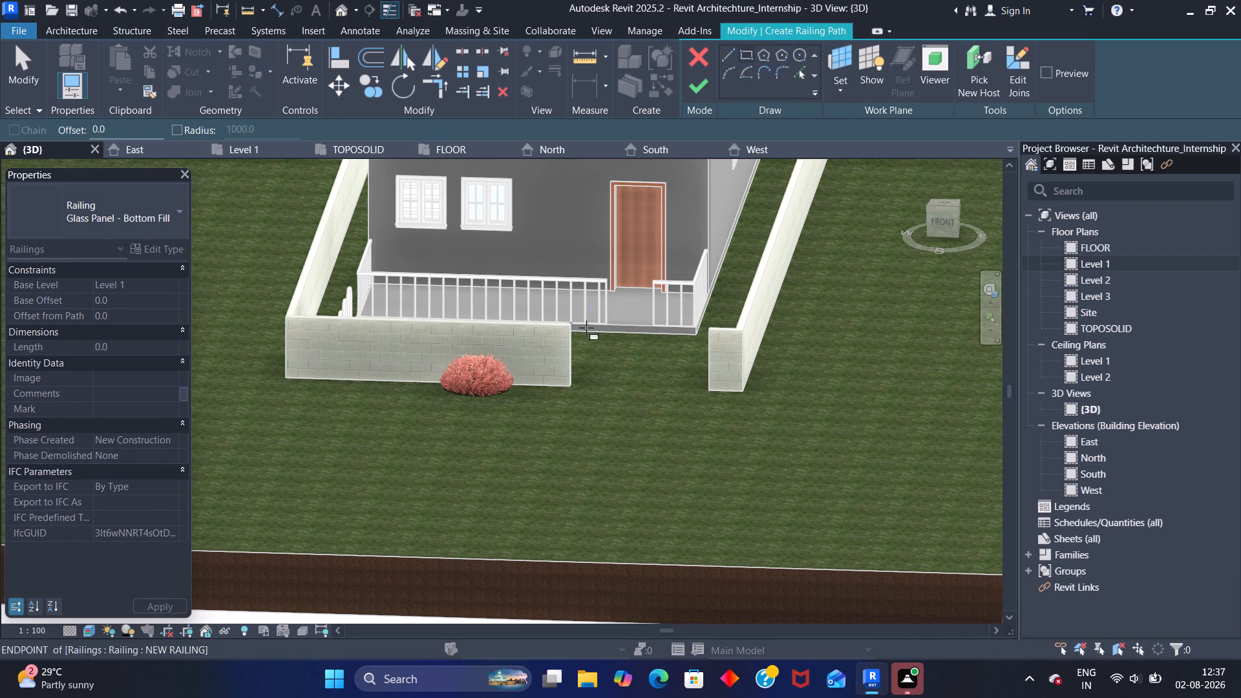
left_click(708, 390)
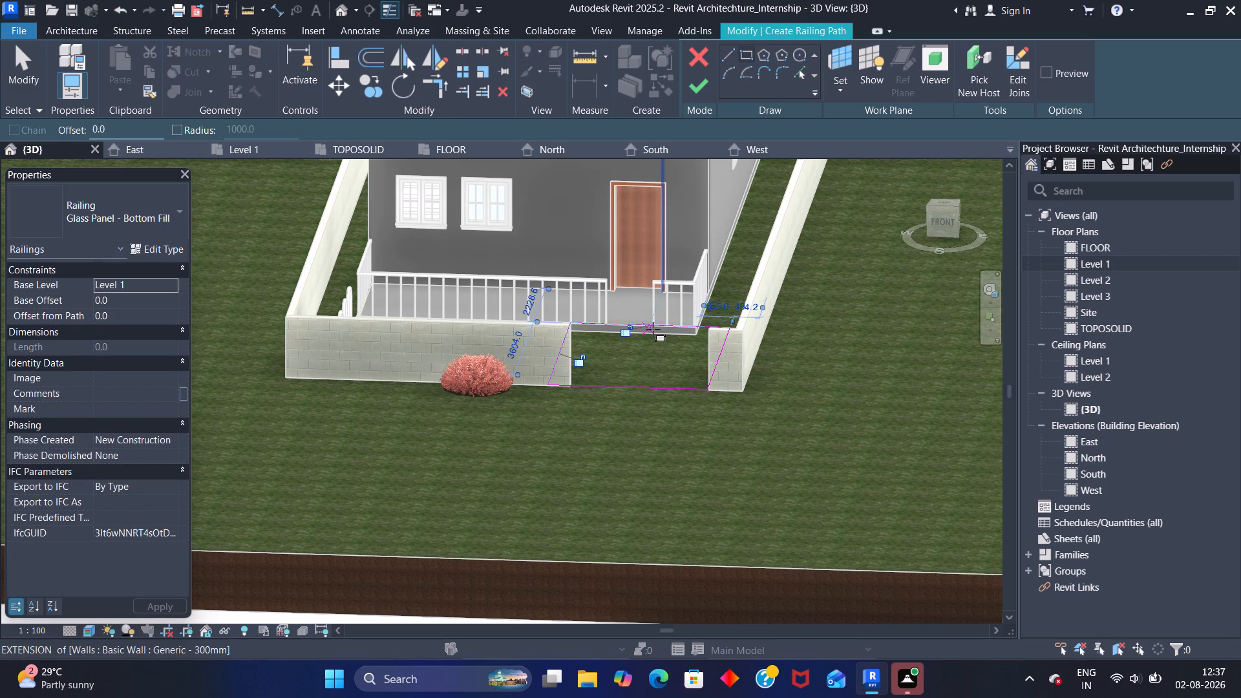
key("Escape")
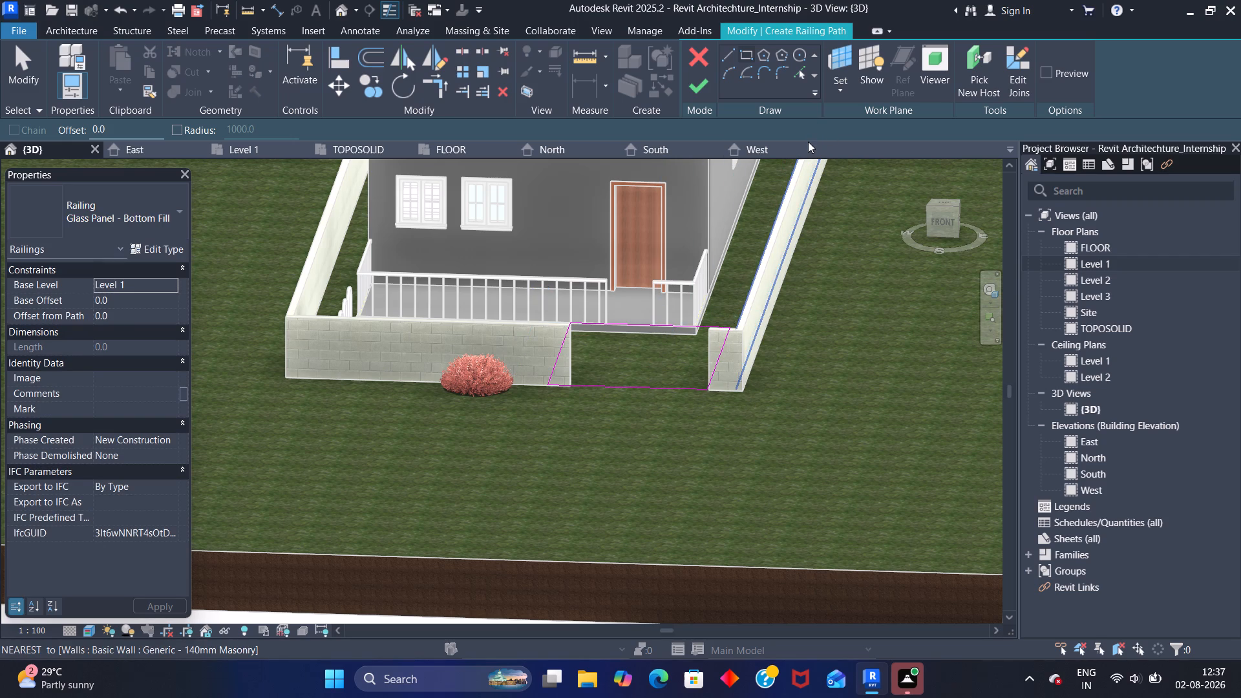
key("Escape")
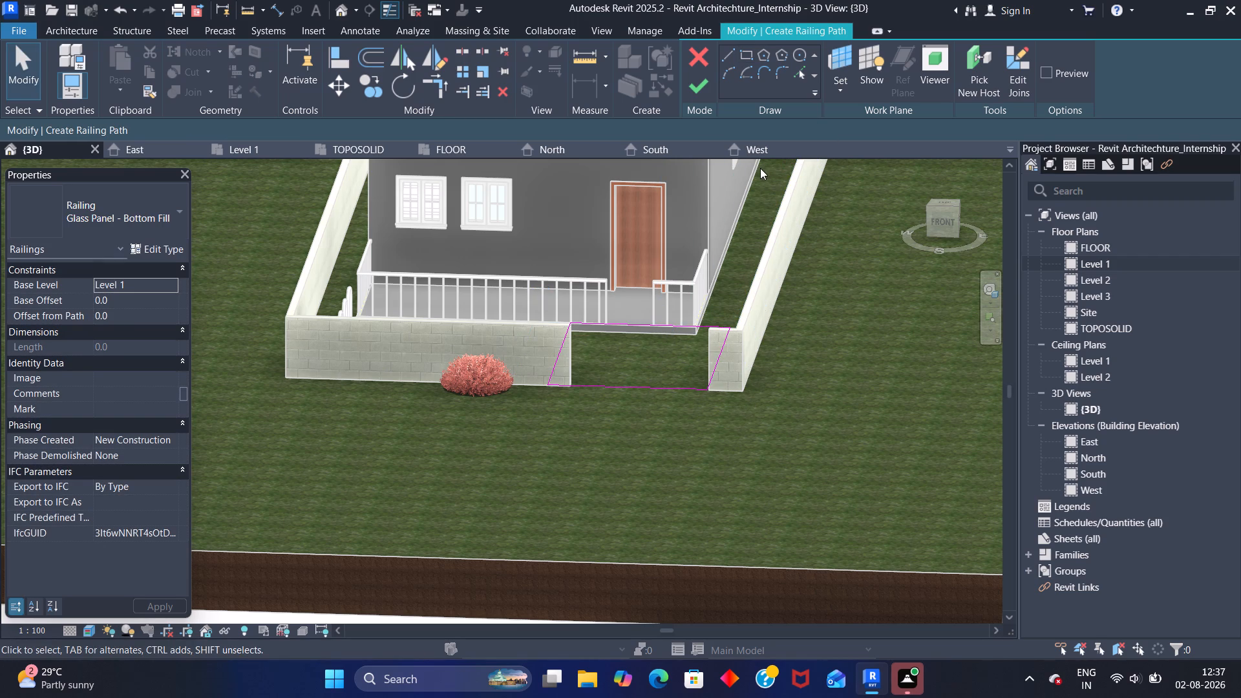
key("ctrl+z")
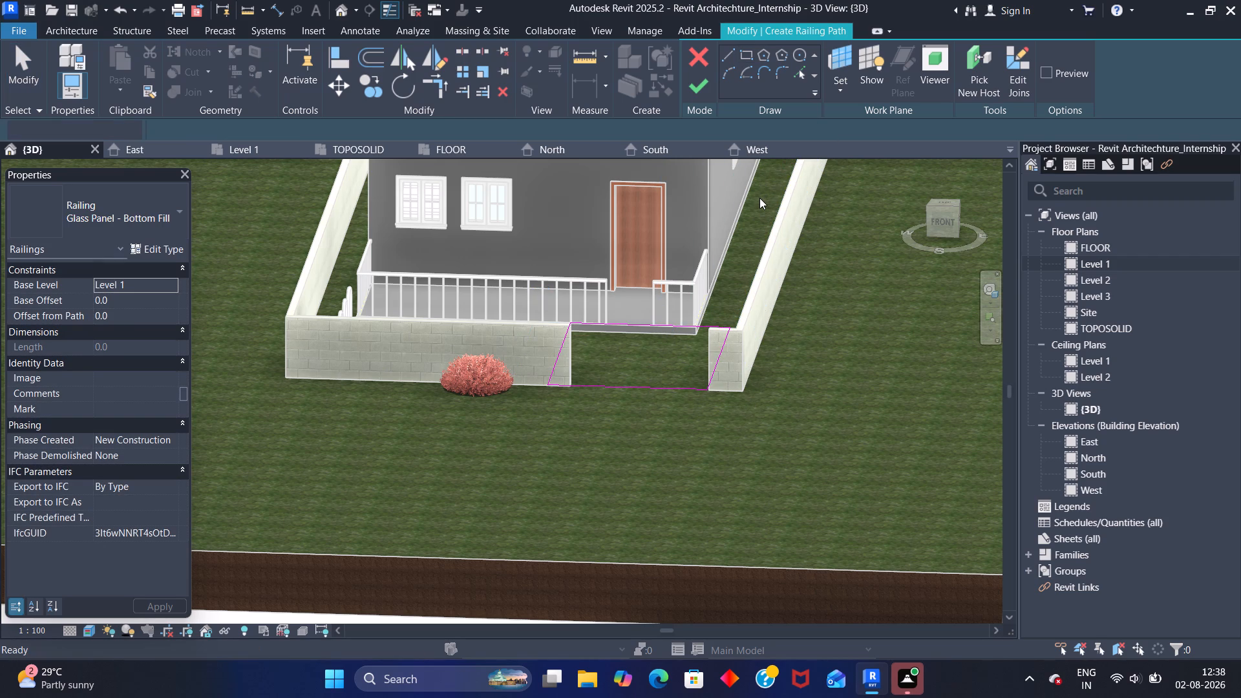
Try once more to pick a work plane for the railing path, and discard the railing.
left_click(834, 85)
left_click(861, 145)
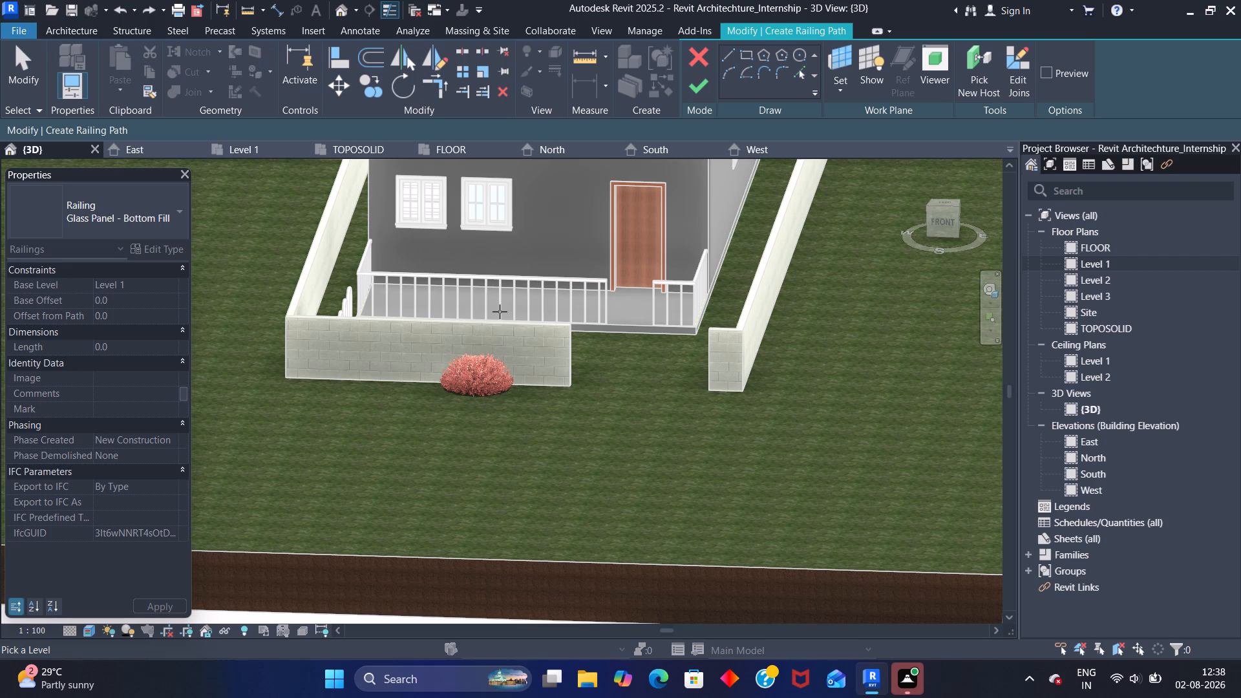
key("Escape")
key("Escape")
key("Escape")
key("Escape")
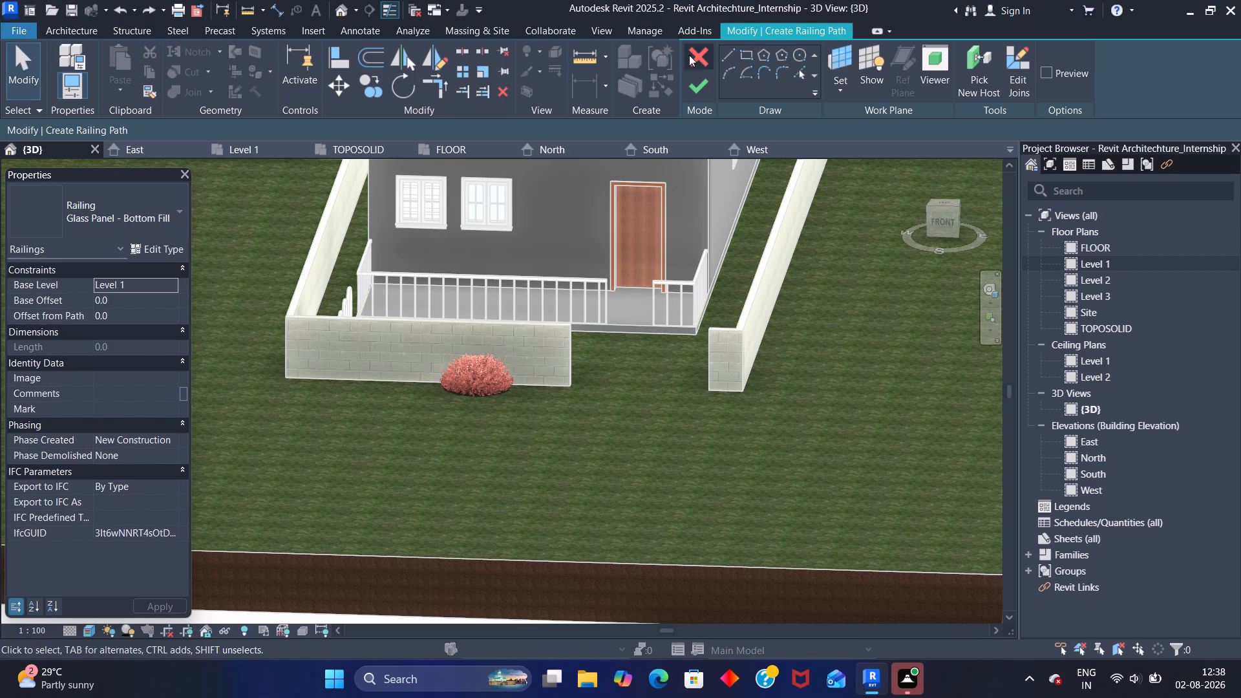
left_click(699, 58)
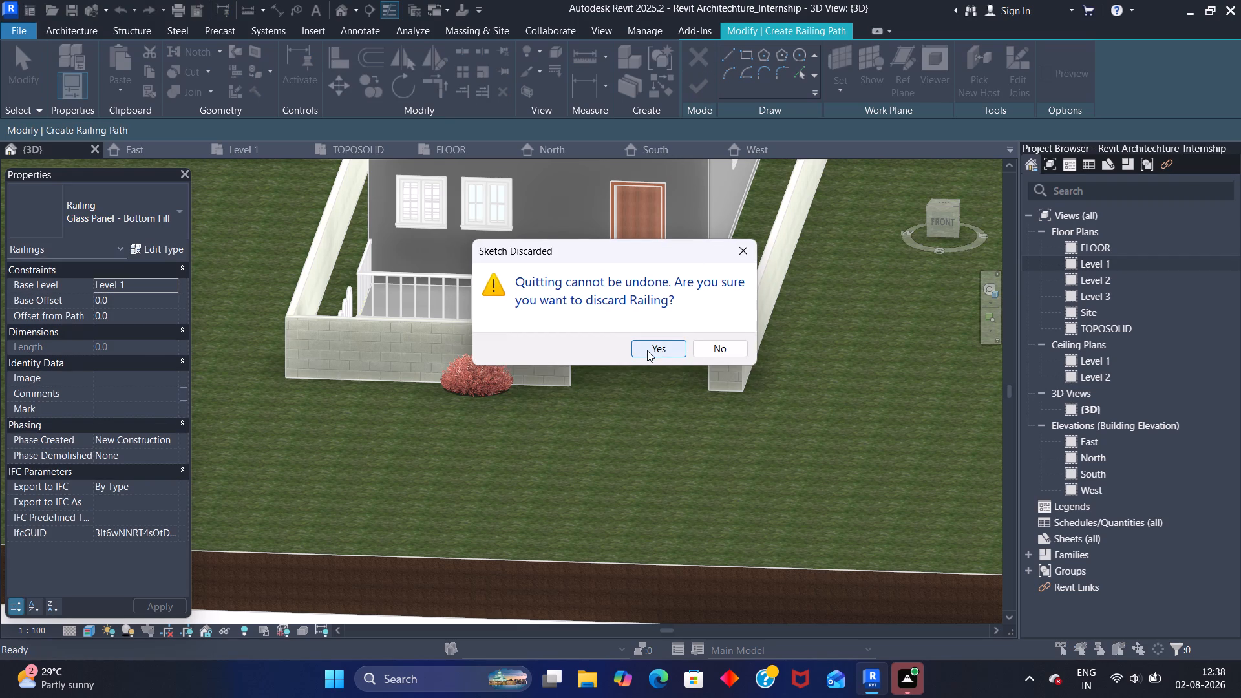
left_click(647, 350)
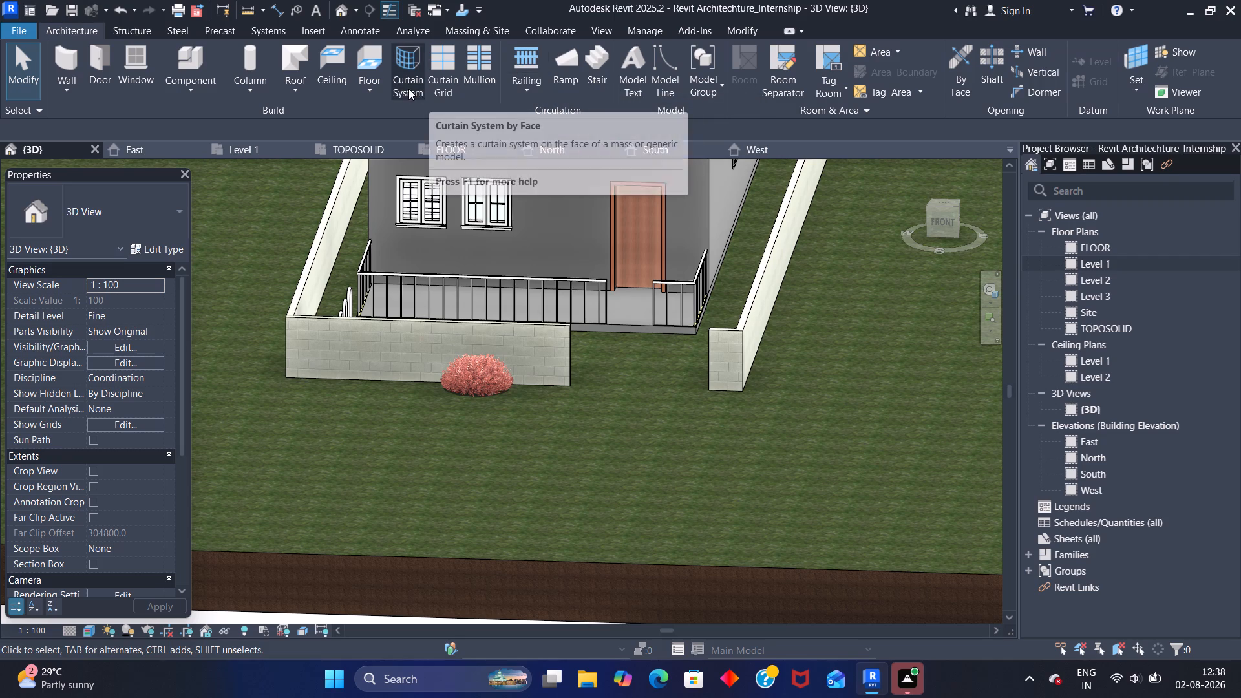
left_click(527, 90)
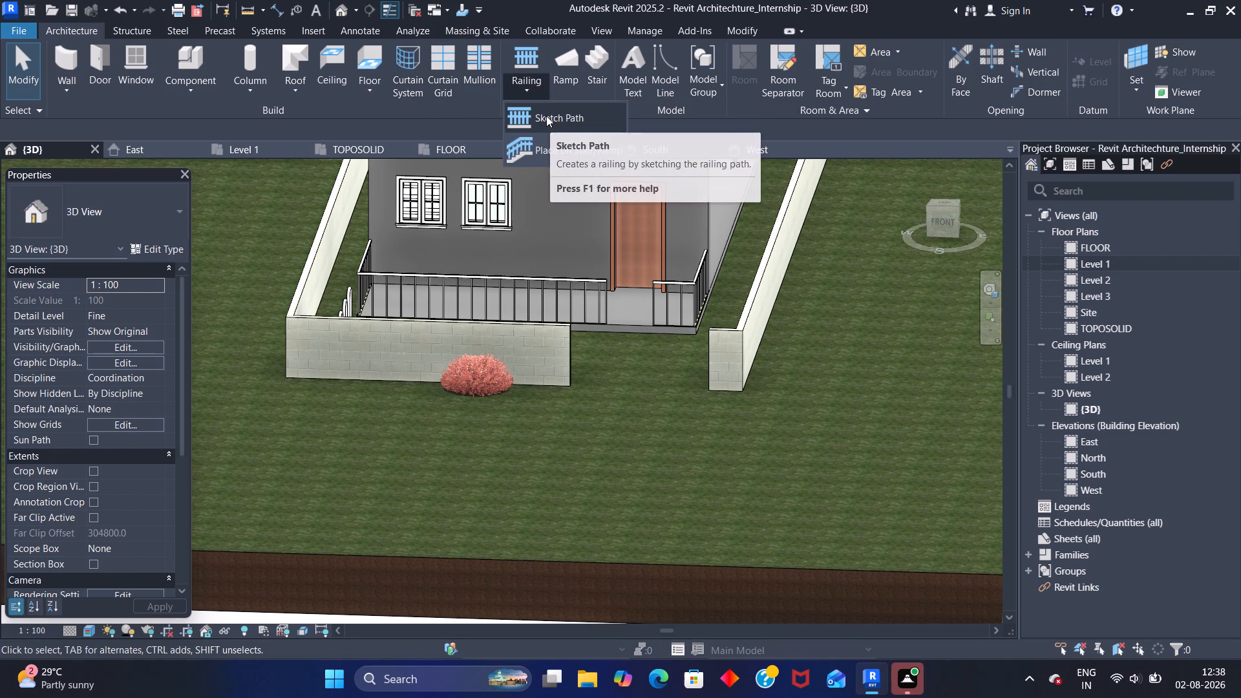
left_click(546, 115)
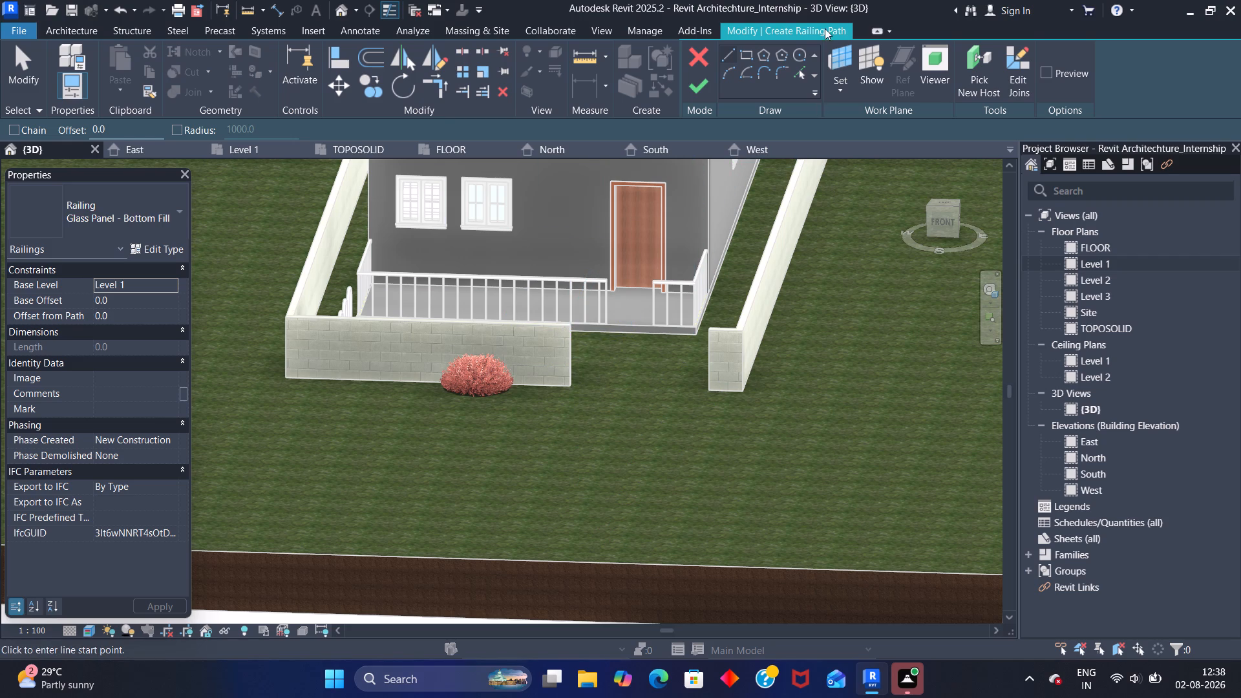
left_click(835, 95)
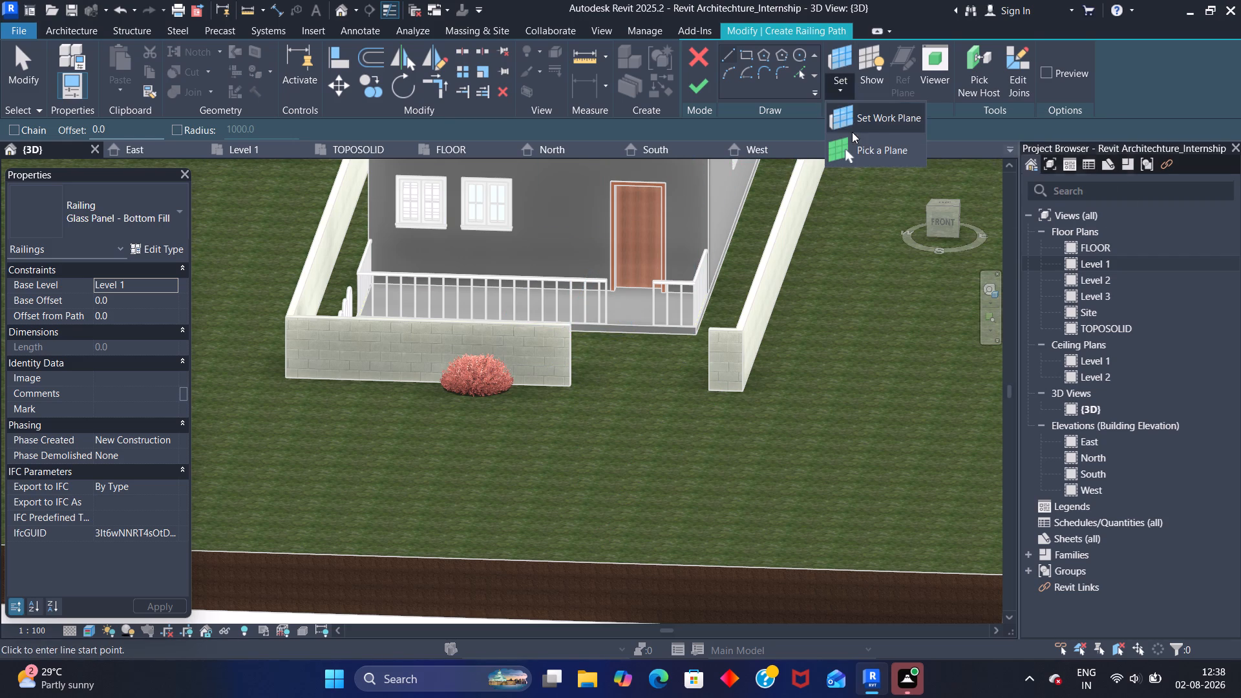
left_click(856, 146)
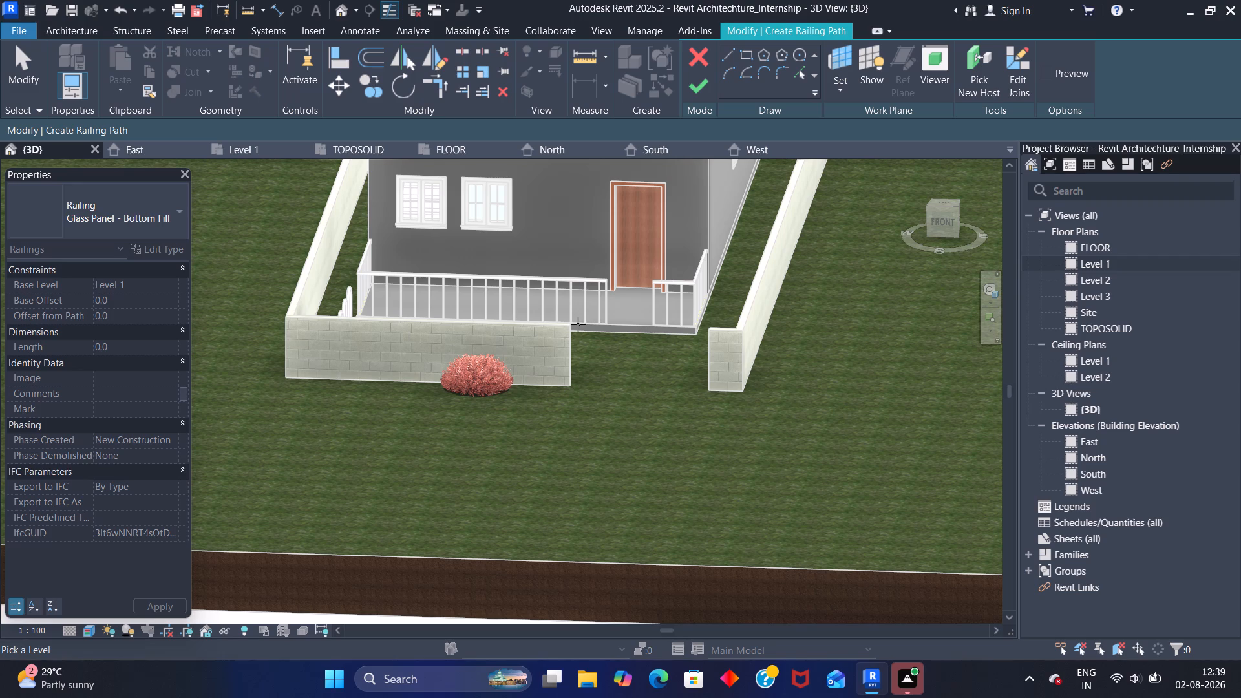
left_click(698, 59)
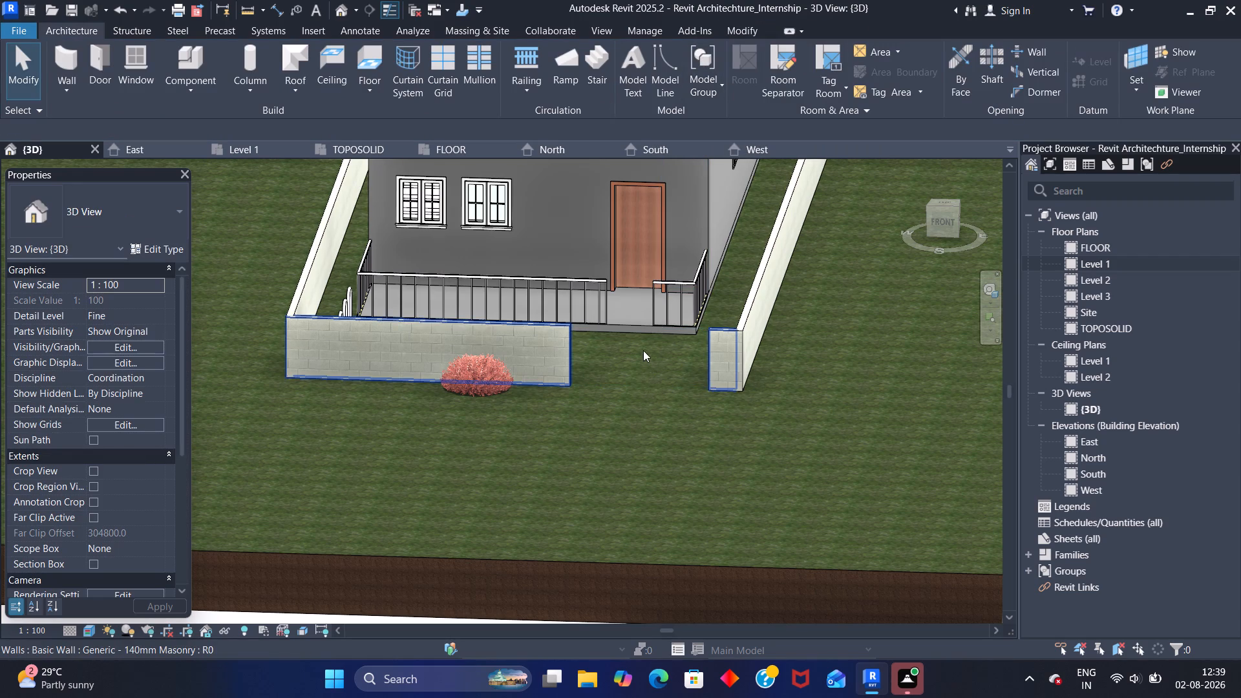
Select the rectangular opening in the front boundary wall to inspect its constraints, and clear the selection.
key("Tab")
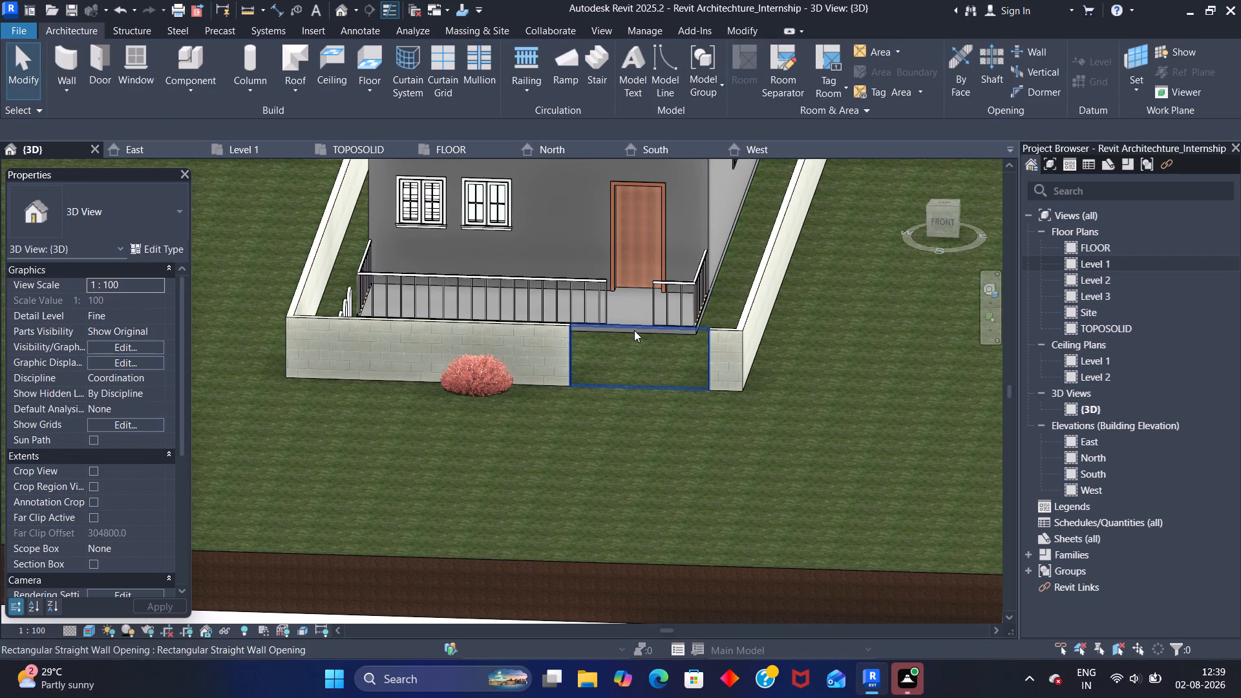
key("Tab")
key("Tab")
key("Tab")
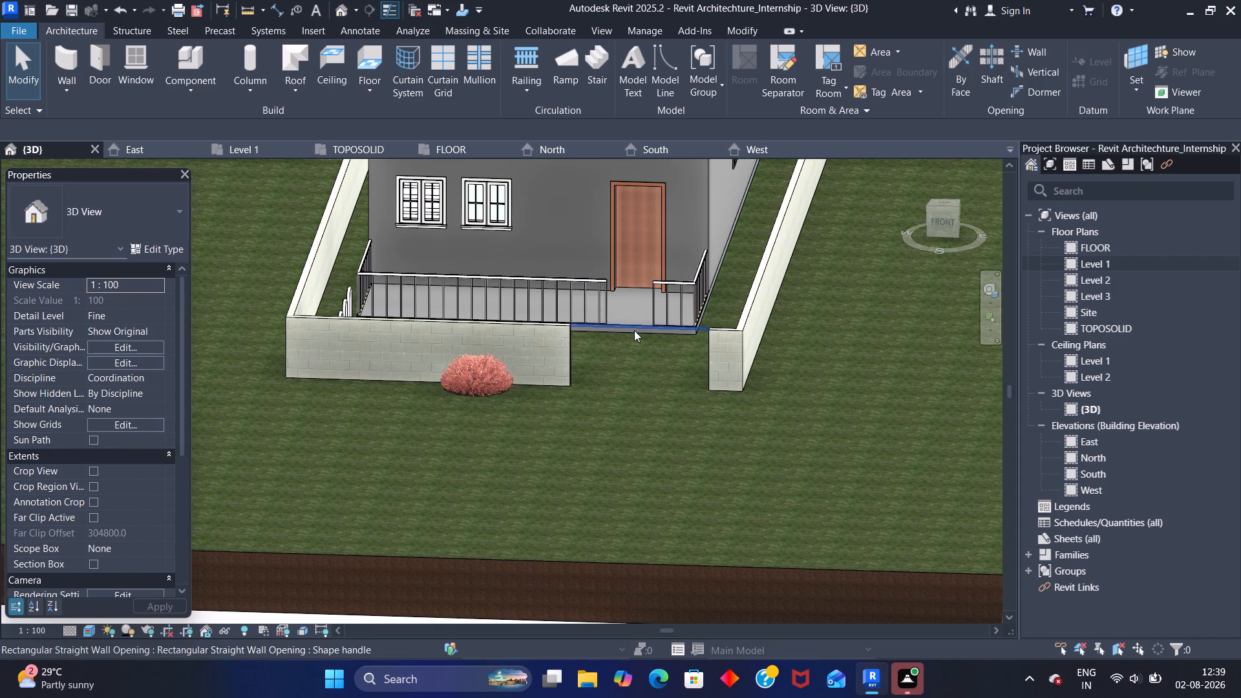
key("Tab")
left_click(634, 330)
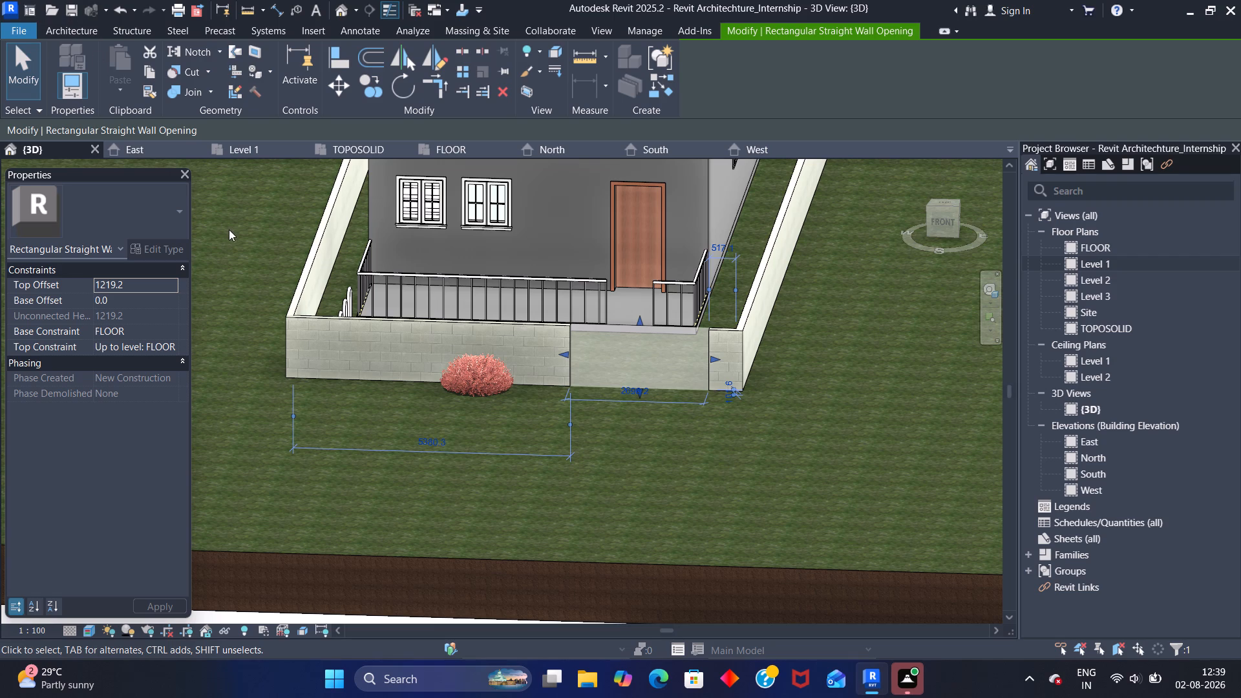
left_click(604, 509)
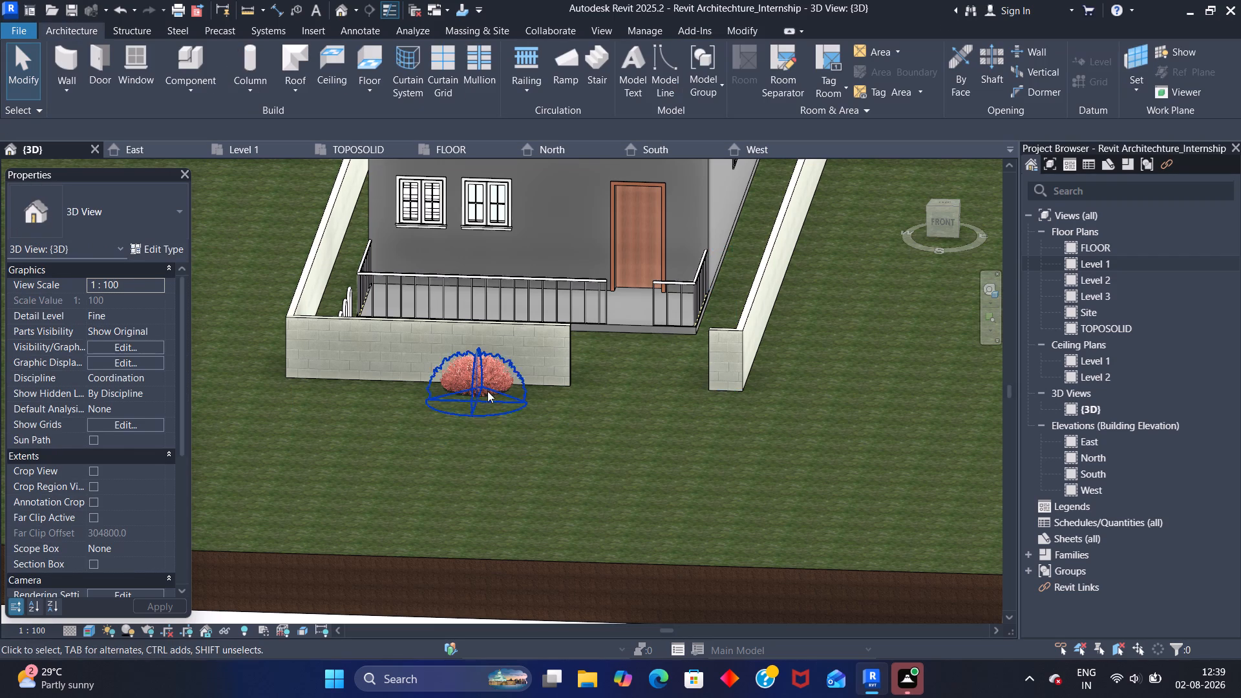
Start placing a door and look through the door types already loaded in the project.
left_click(97, 83)
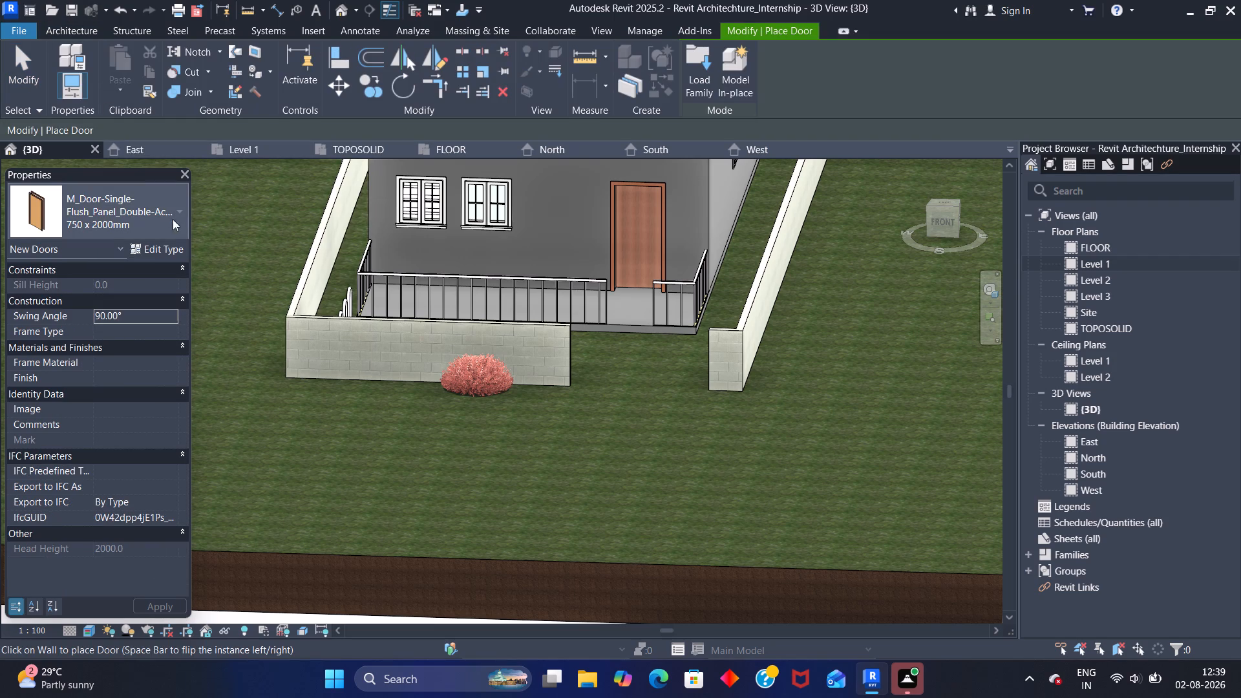
left_click(180, 211)
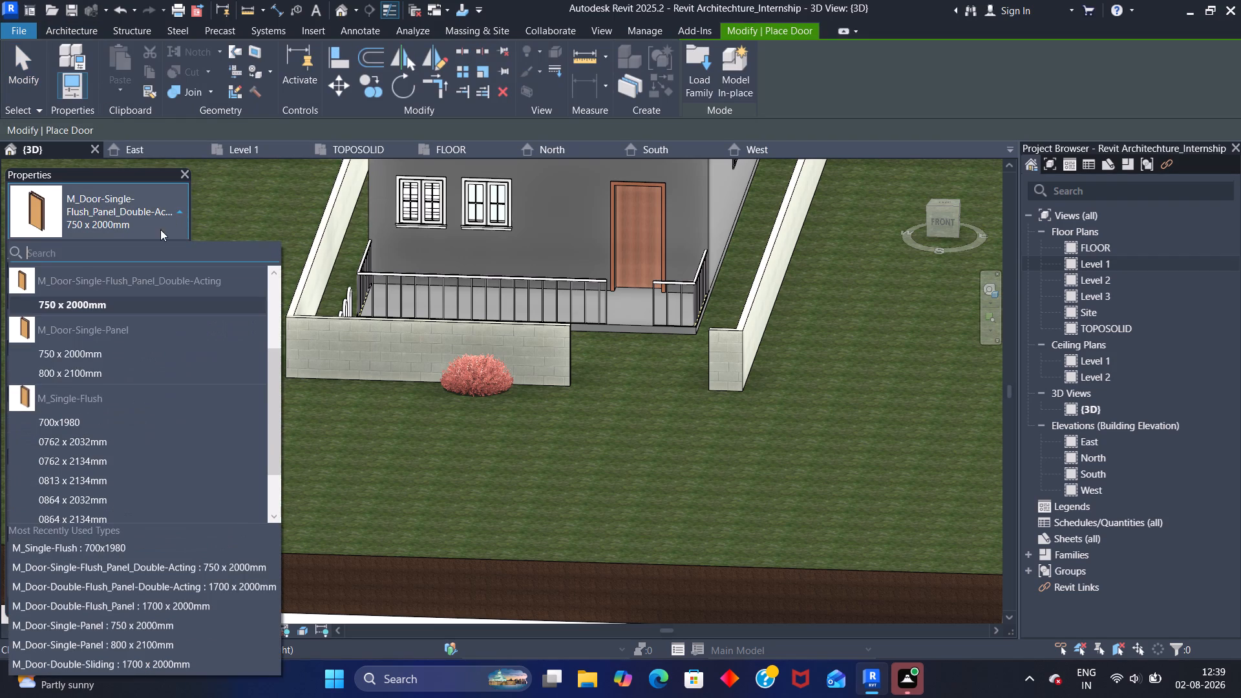
scroll(126, 447, "down", 4)
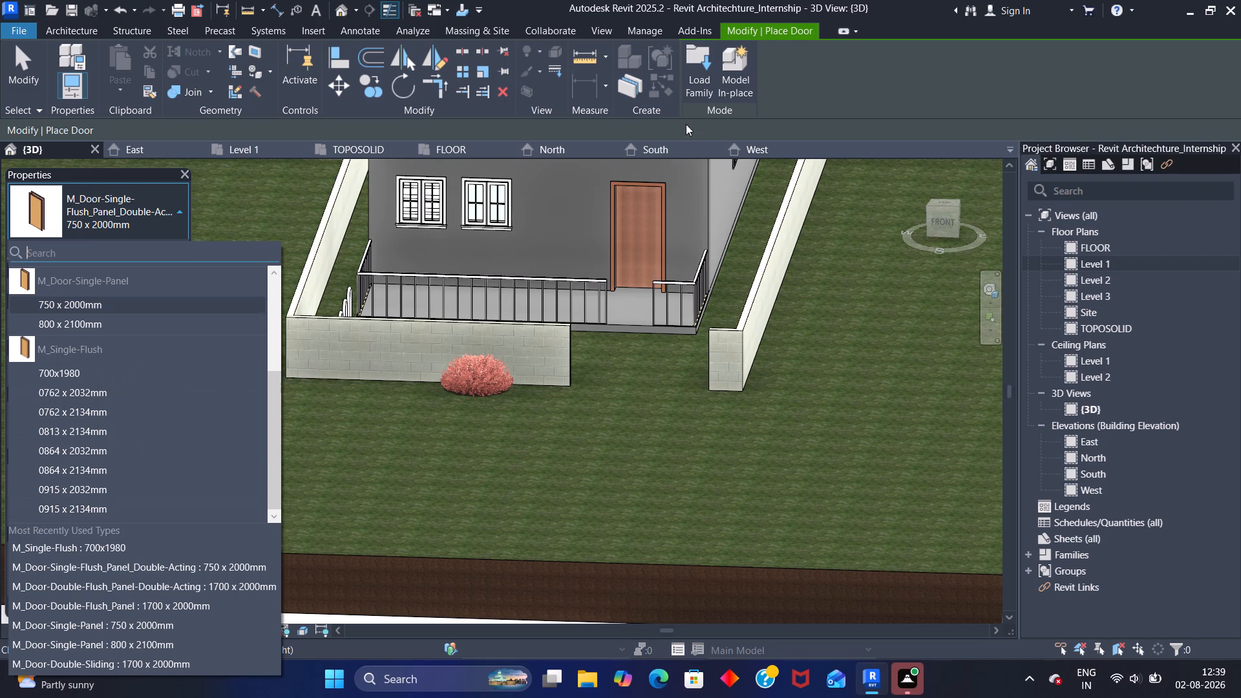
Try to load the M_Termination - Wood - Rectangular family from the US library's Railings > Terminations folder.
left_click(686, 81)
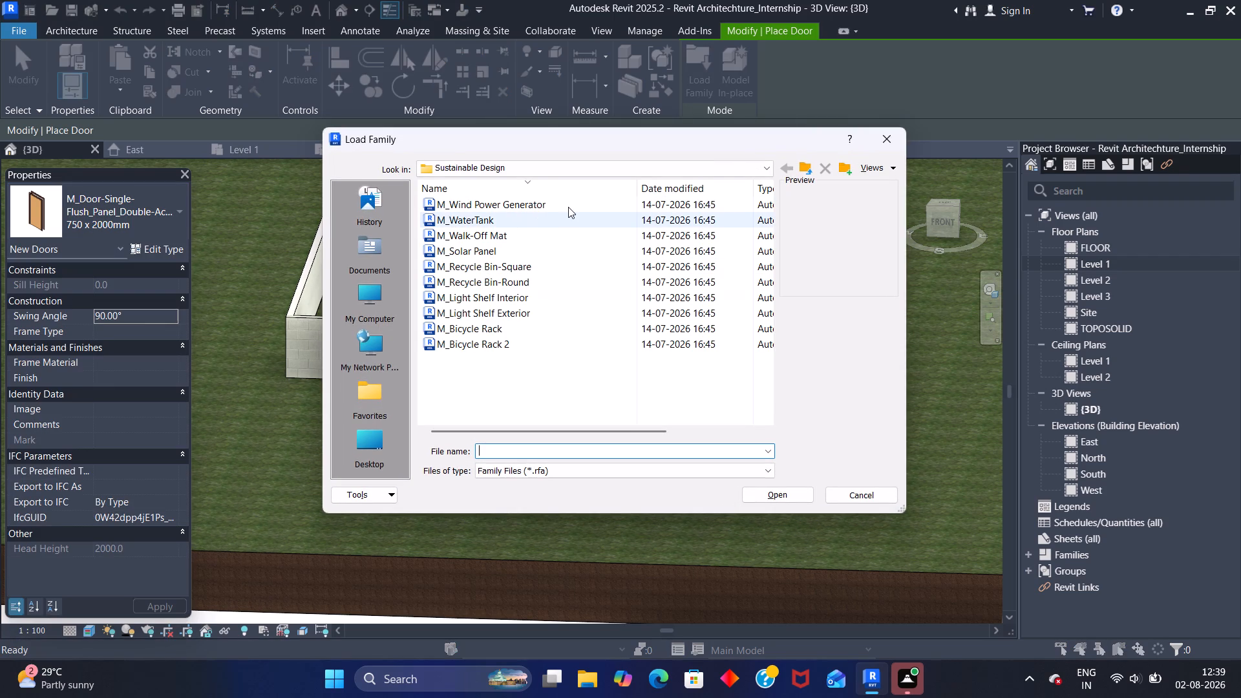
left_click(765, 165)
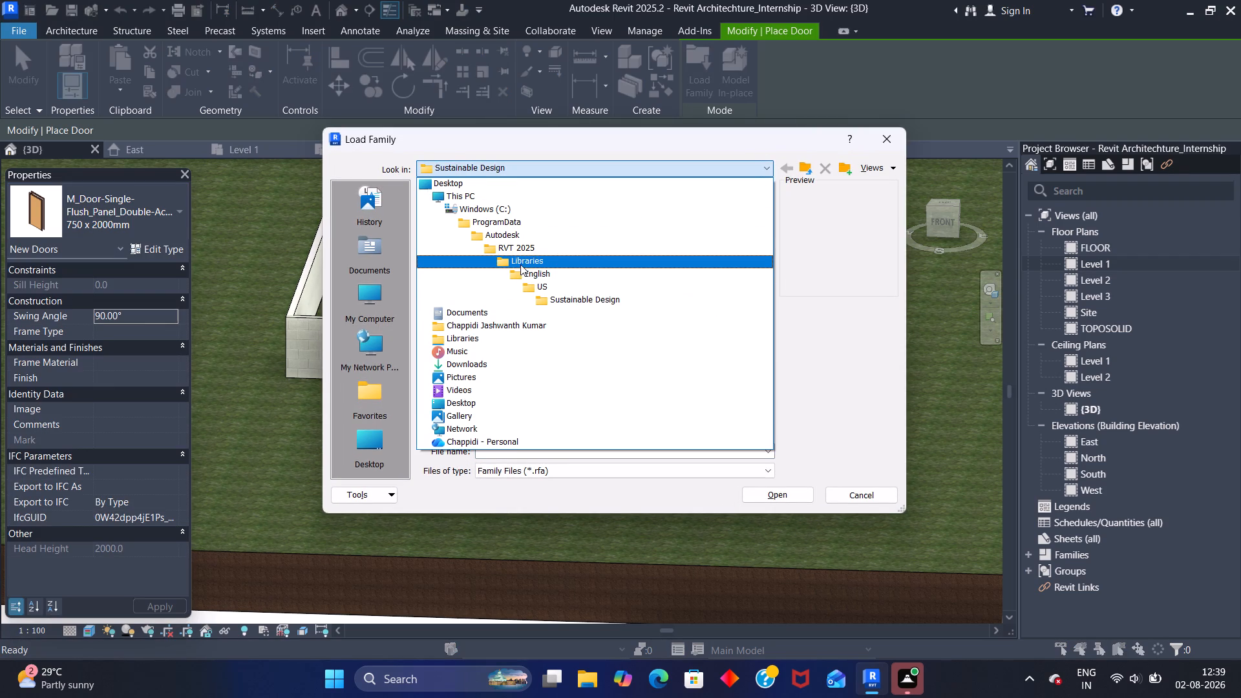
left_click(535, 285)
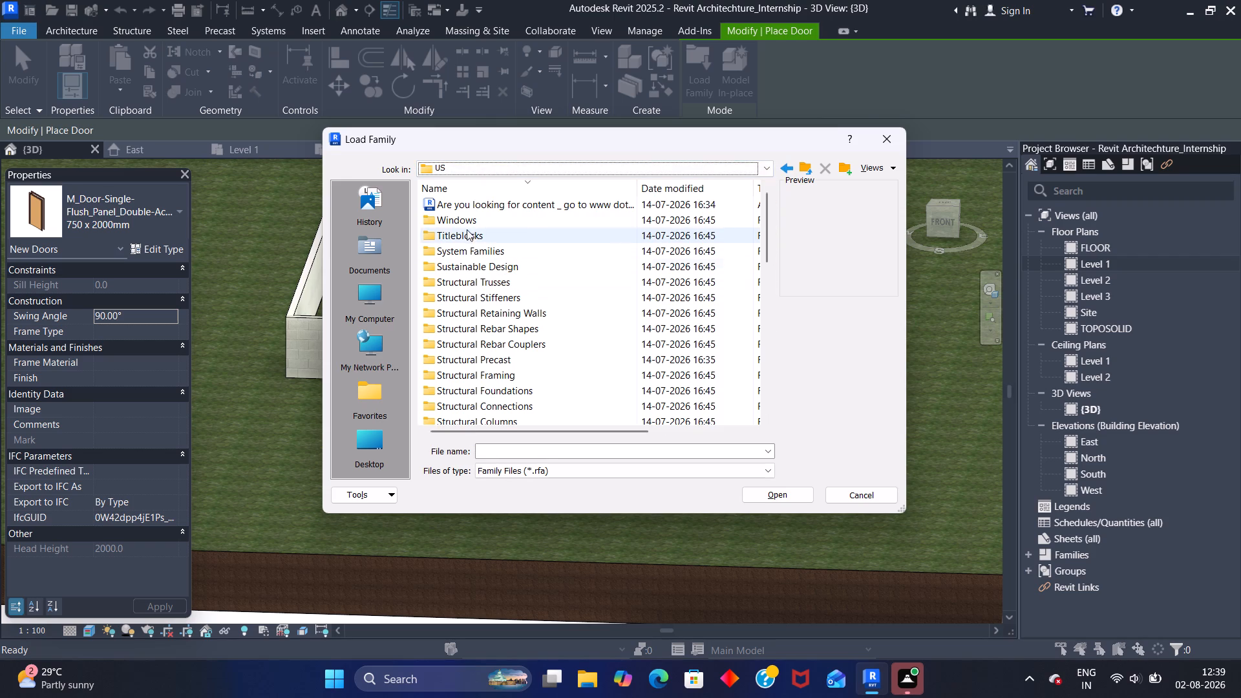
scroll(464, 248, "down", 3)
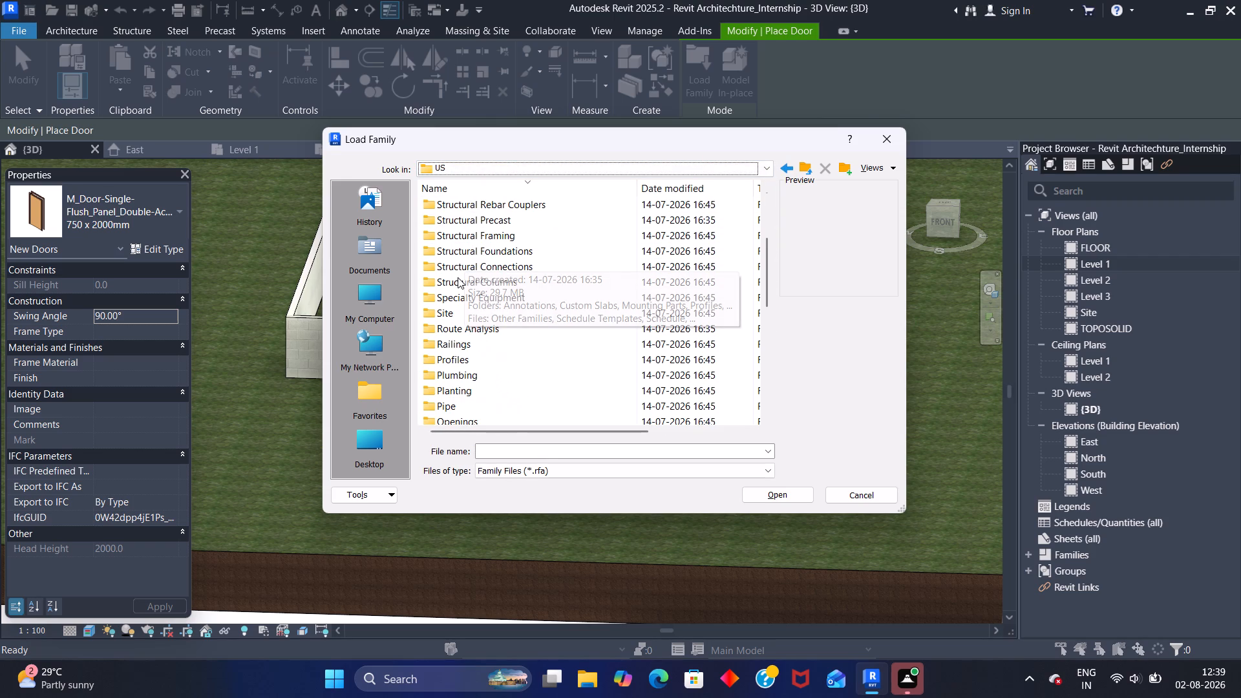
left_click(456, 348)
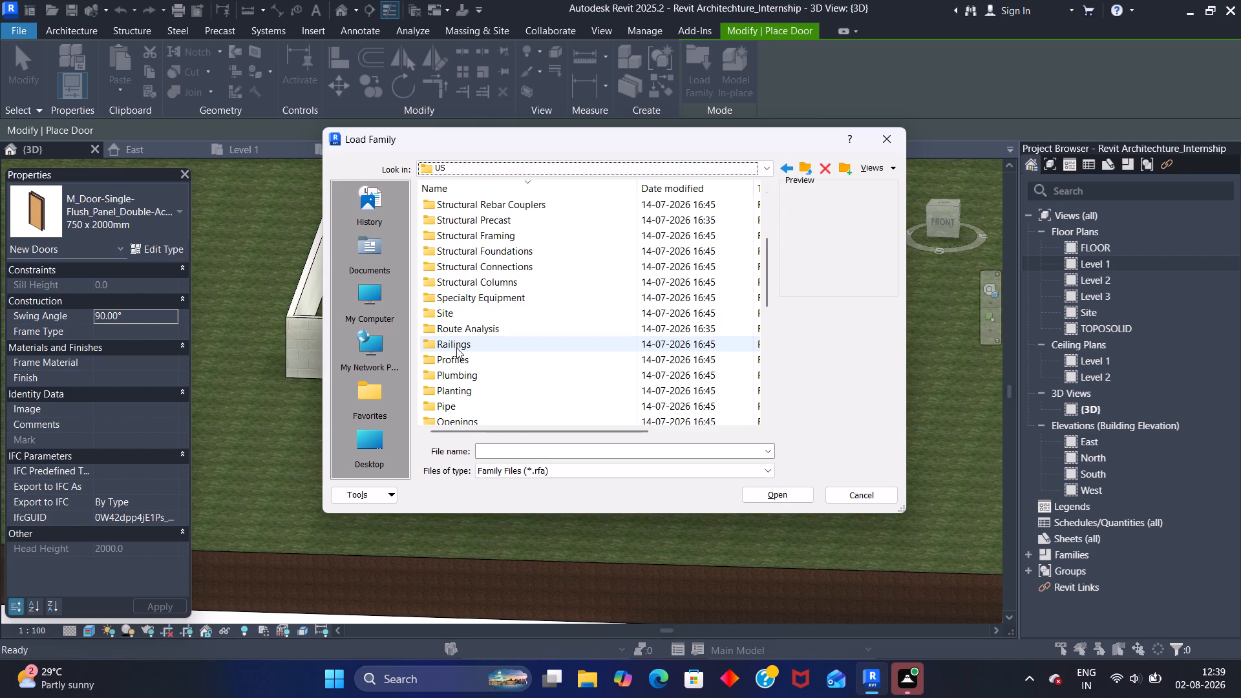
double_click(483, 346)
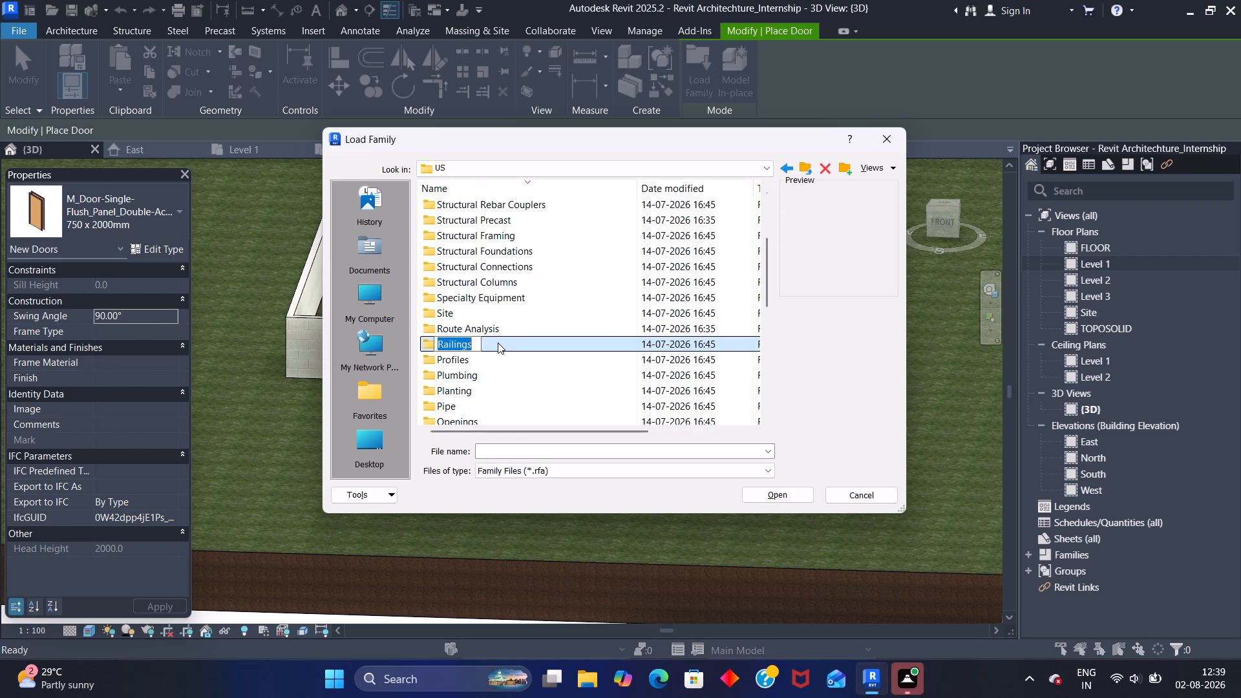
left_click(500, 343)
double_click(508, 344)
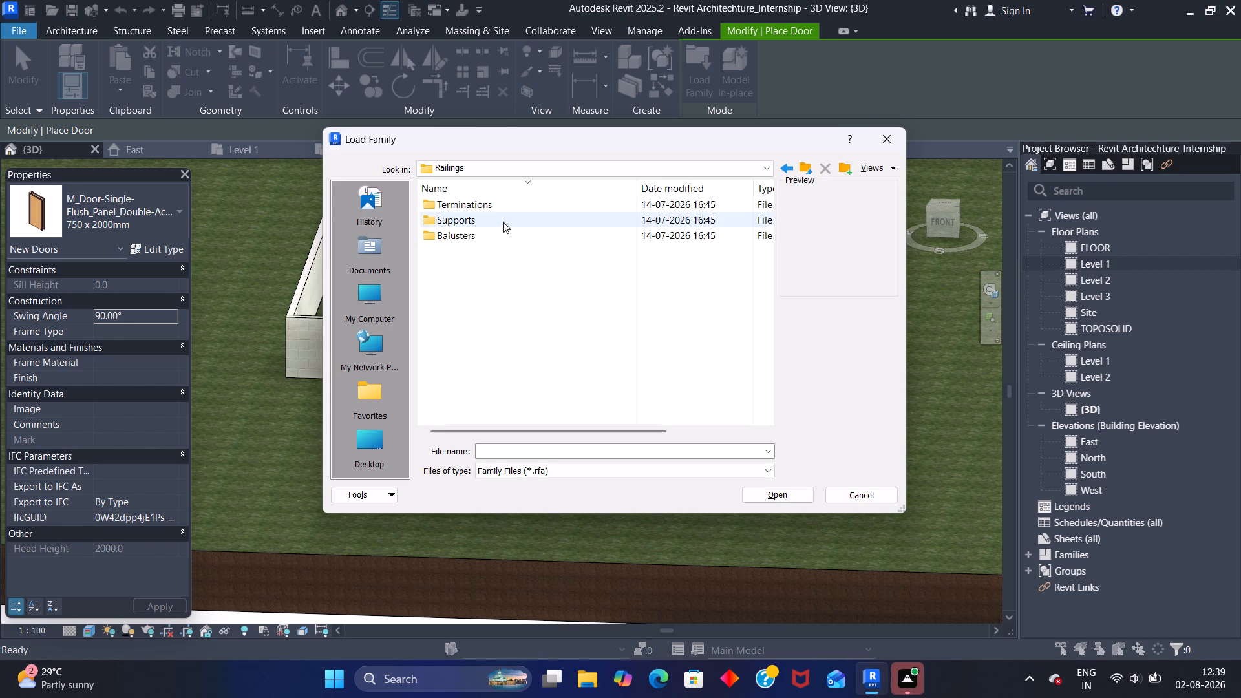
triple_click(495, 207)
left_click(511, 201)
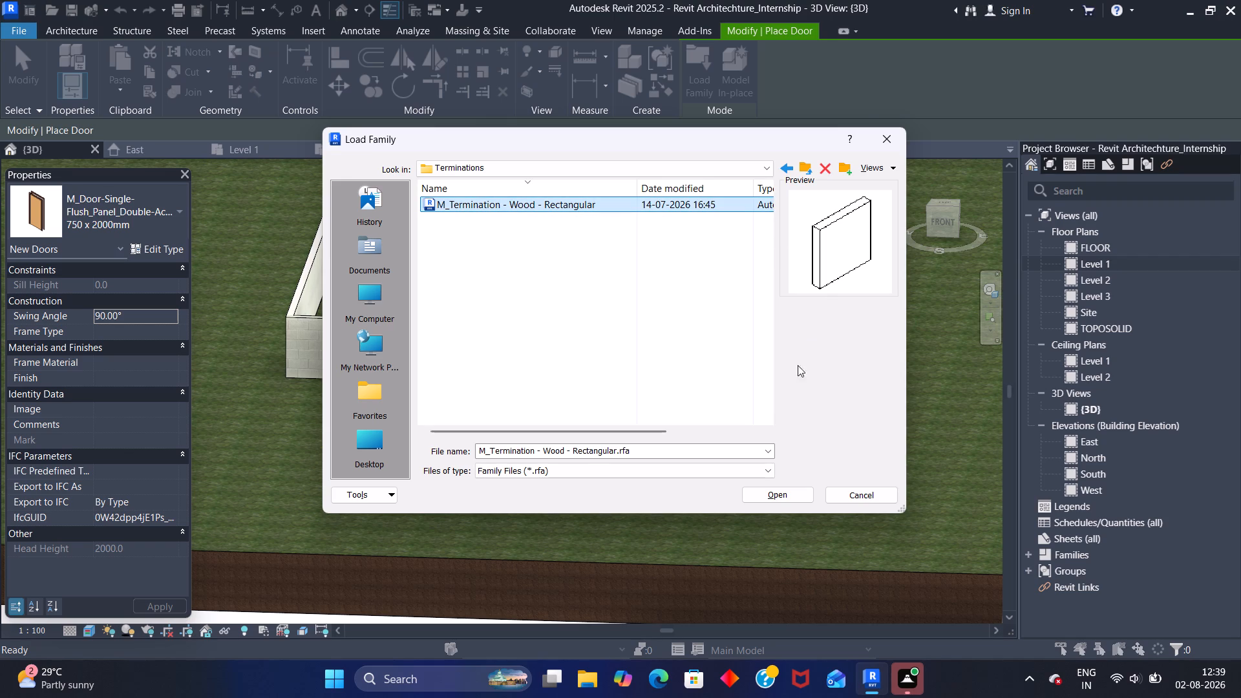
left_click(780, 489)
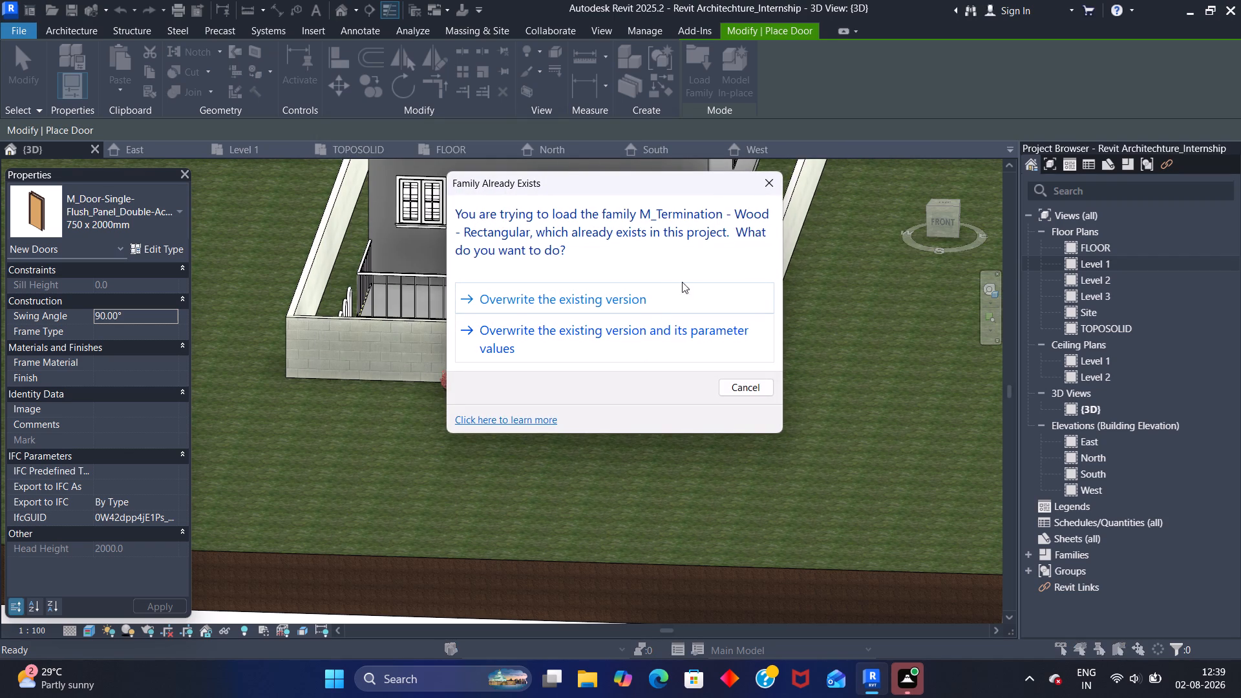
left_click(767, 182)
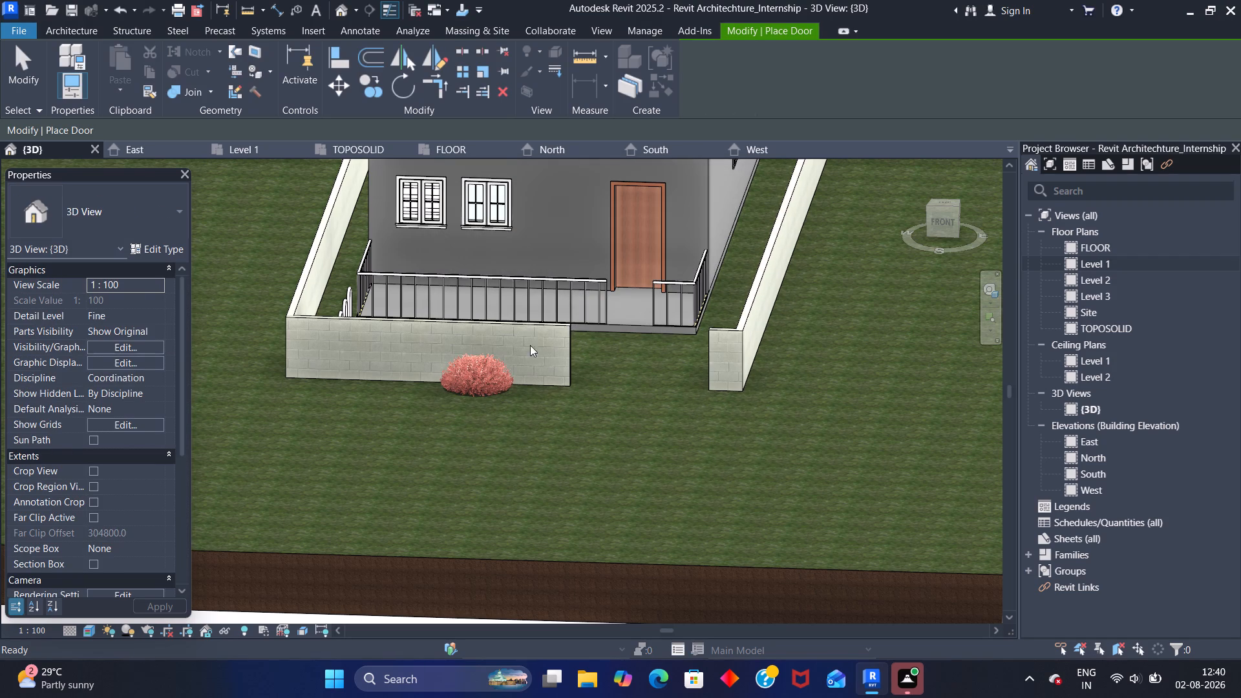
Start placing a component and browse the US family library for loading, going into its Doors folder.
left_click(85, 32)
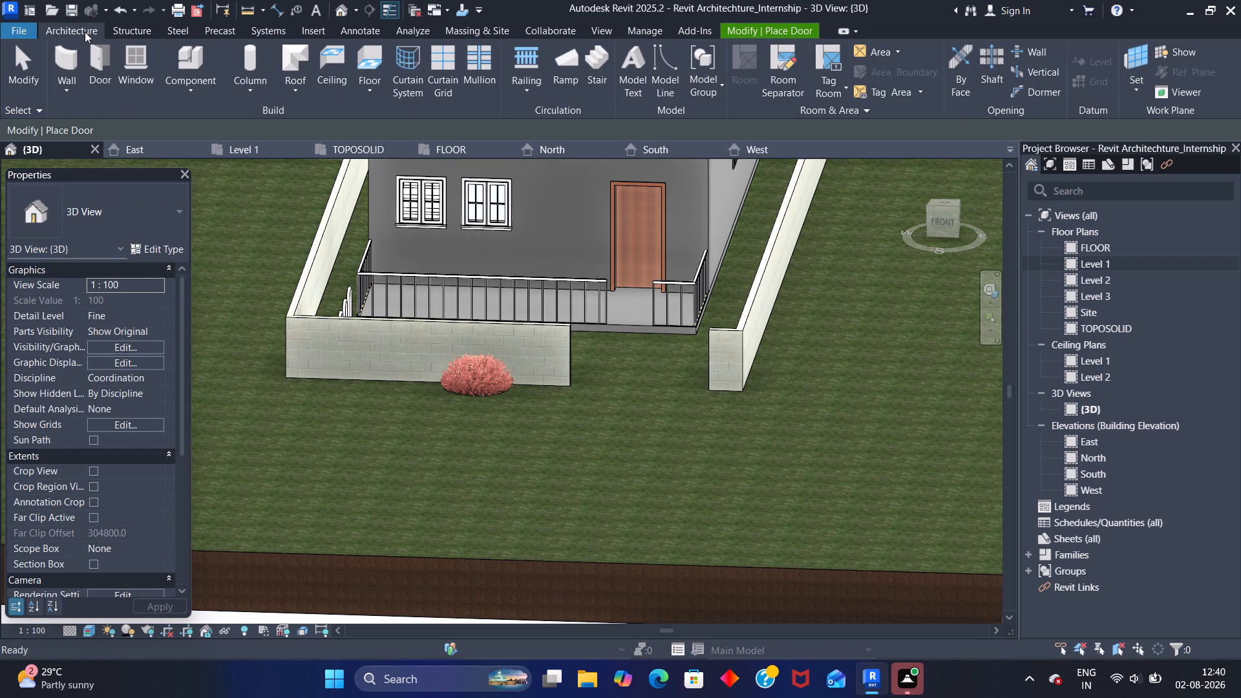
left_click(191, 89)
left_click(195, 114)
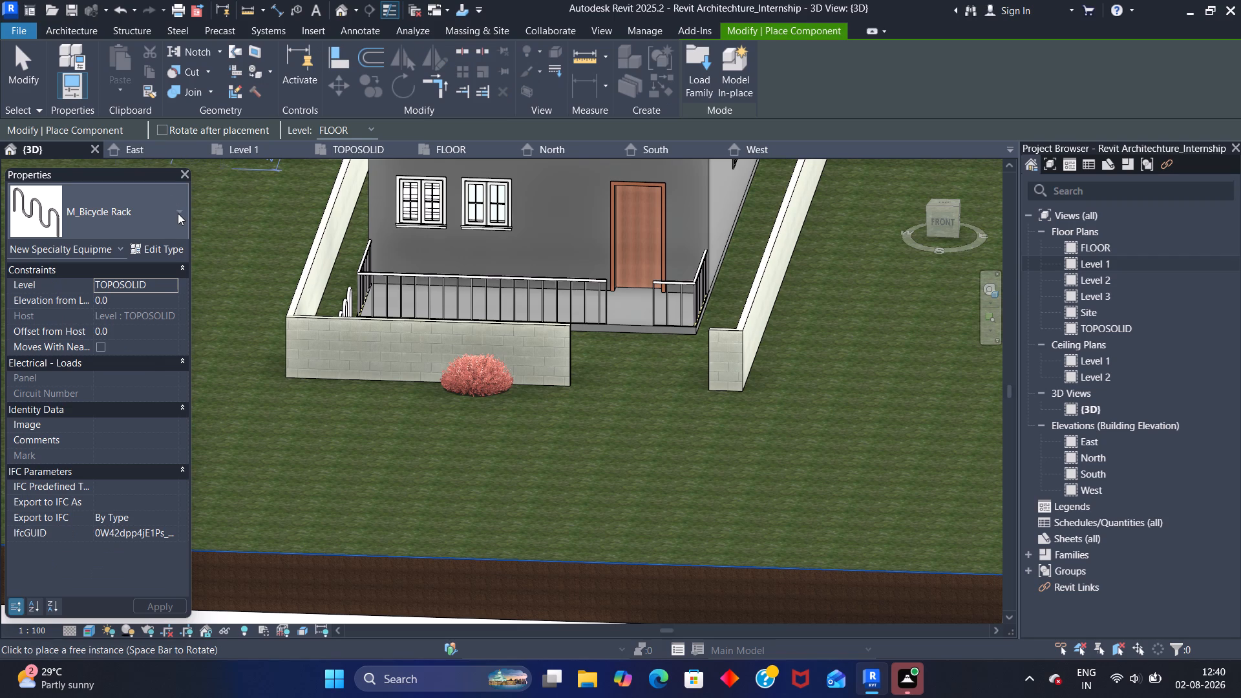
left_click(698, 81)
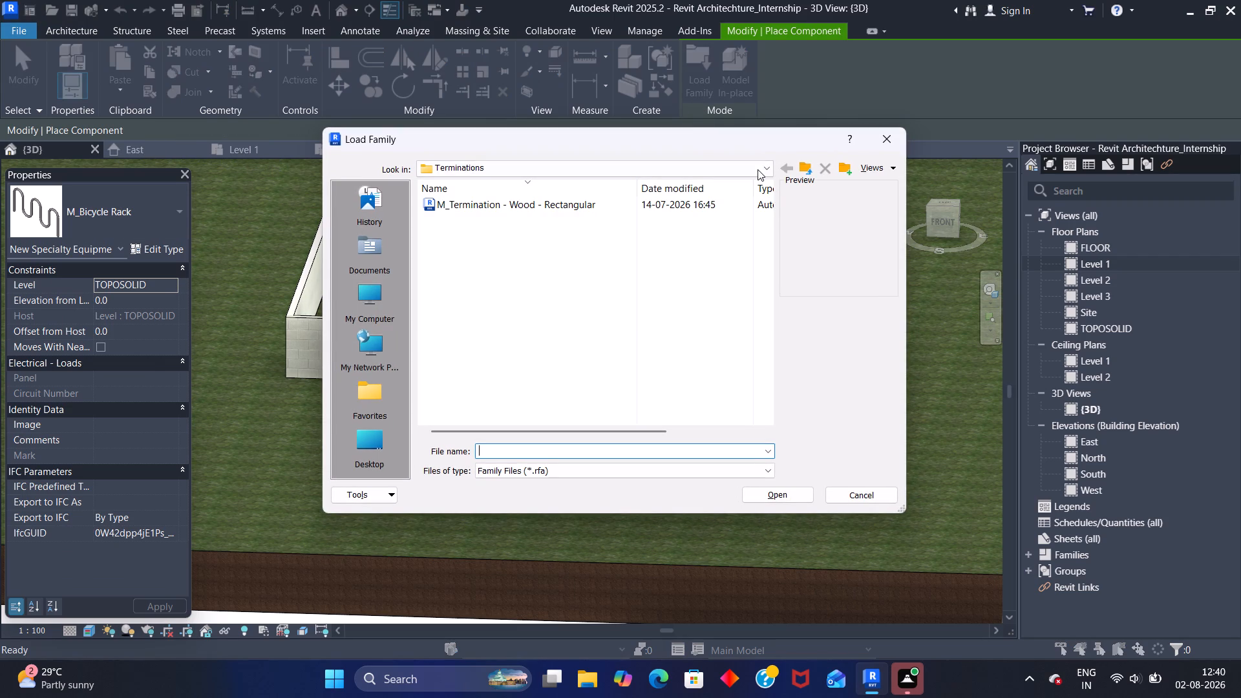
left_click(763, 166)
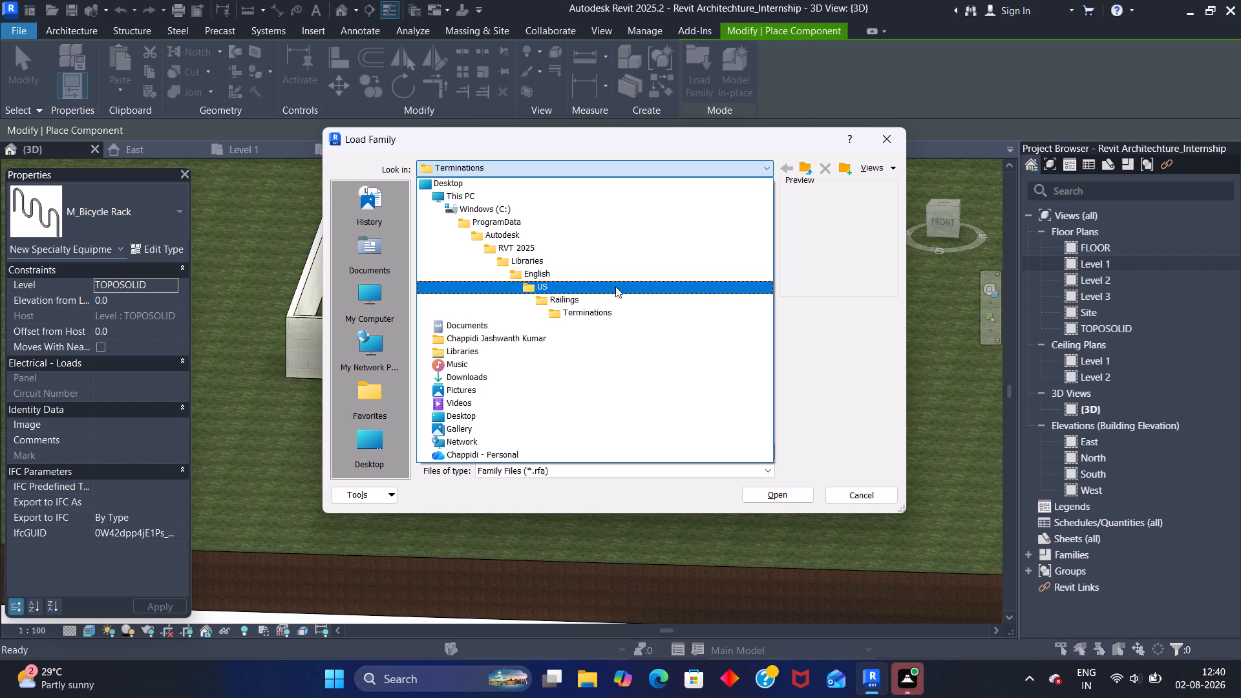
left_click(615, 286)
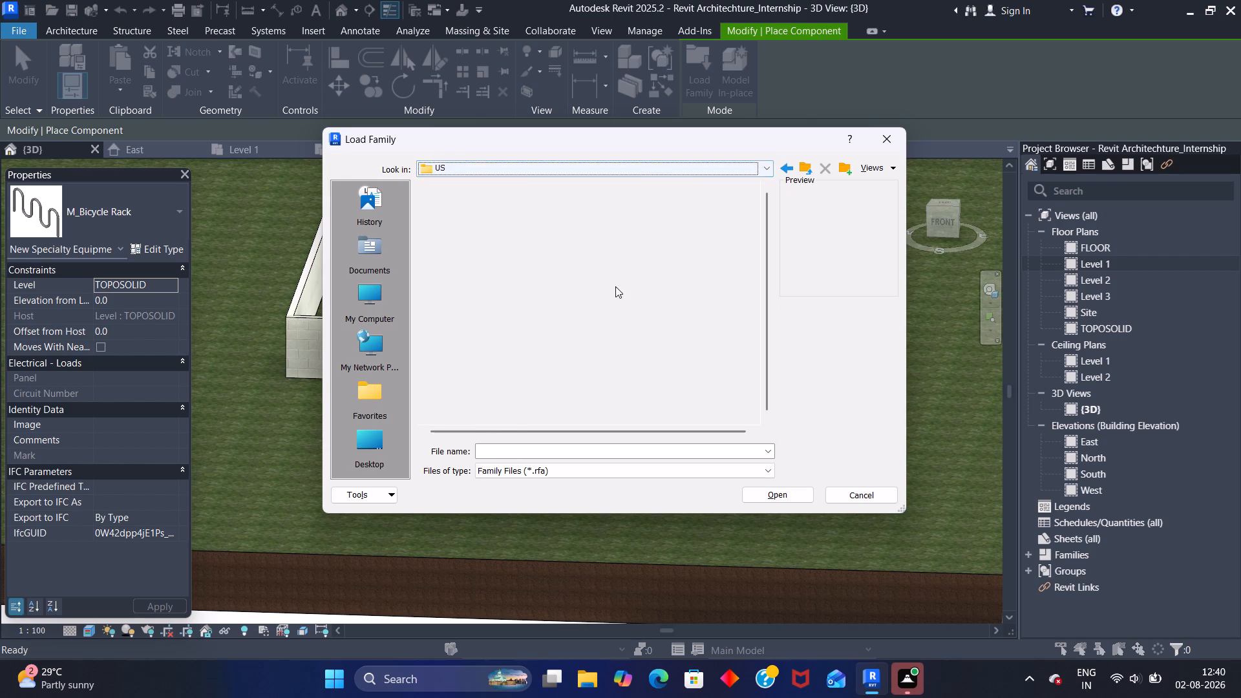
scroll(511, 267, "down", 3)
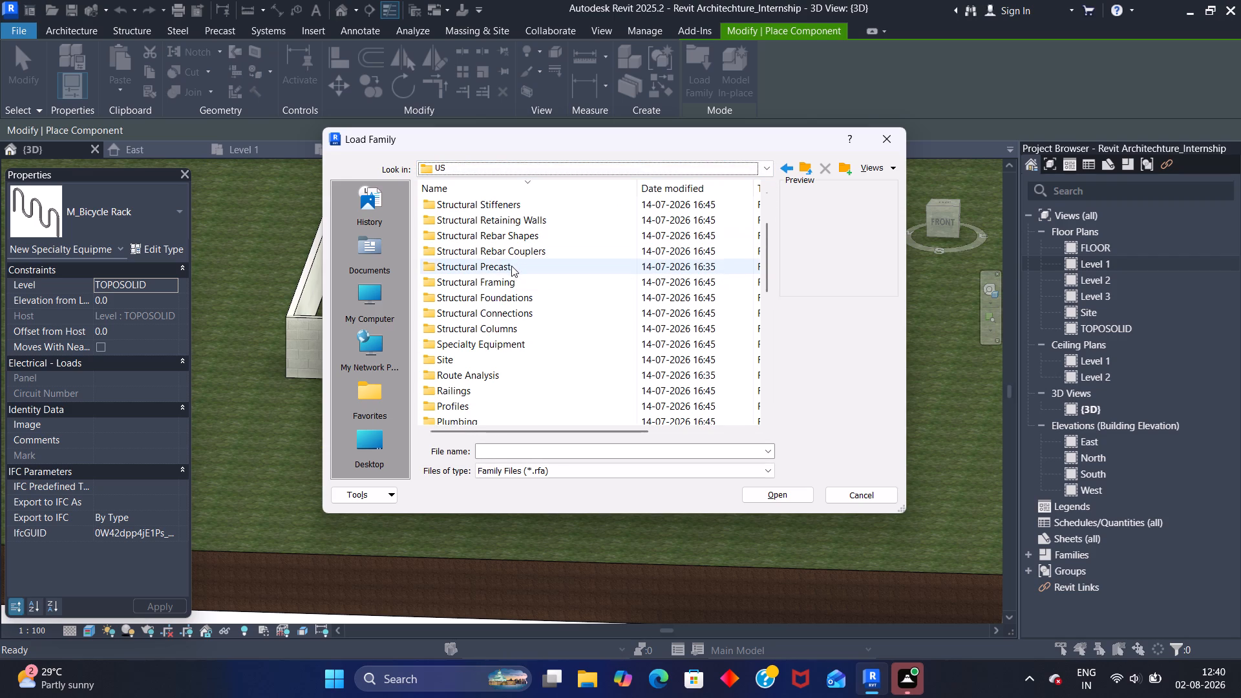
scroll(496, 348, "down", 1)
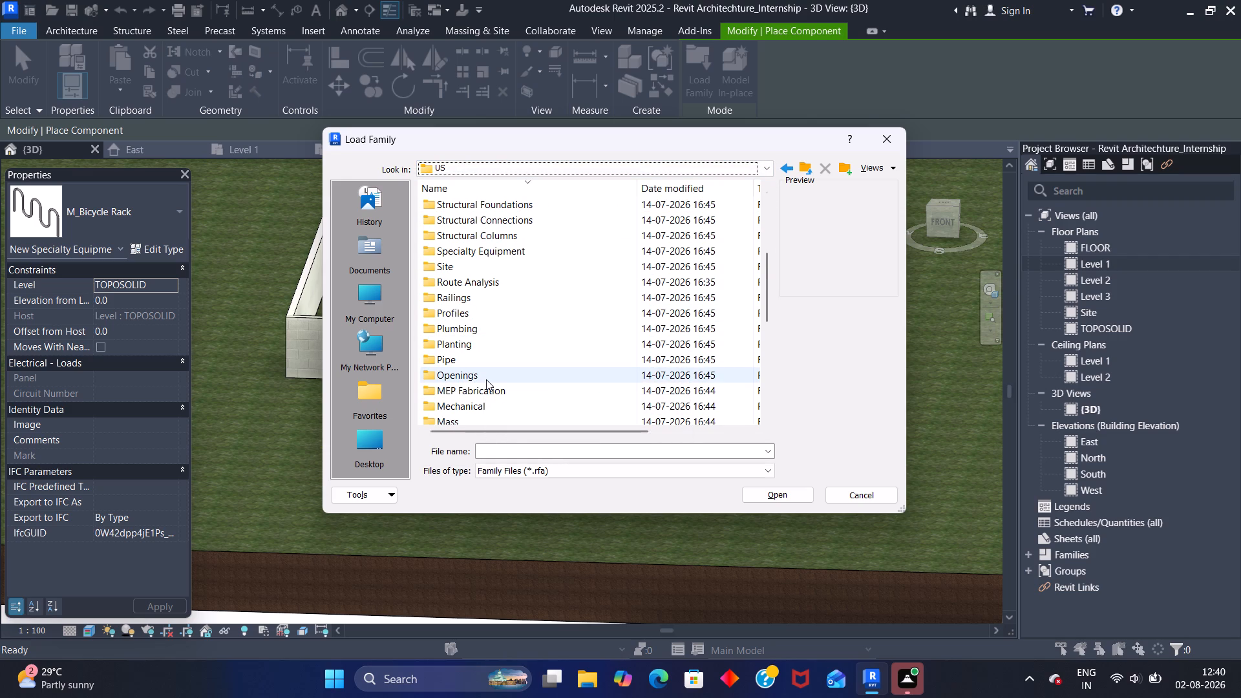
scroll(483, 392, "down", 2)
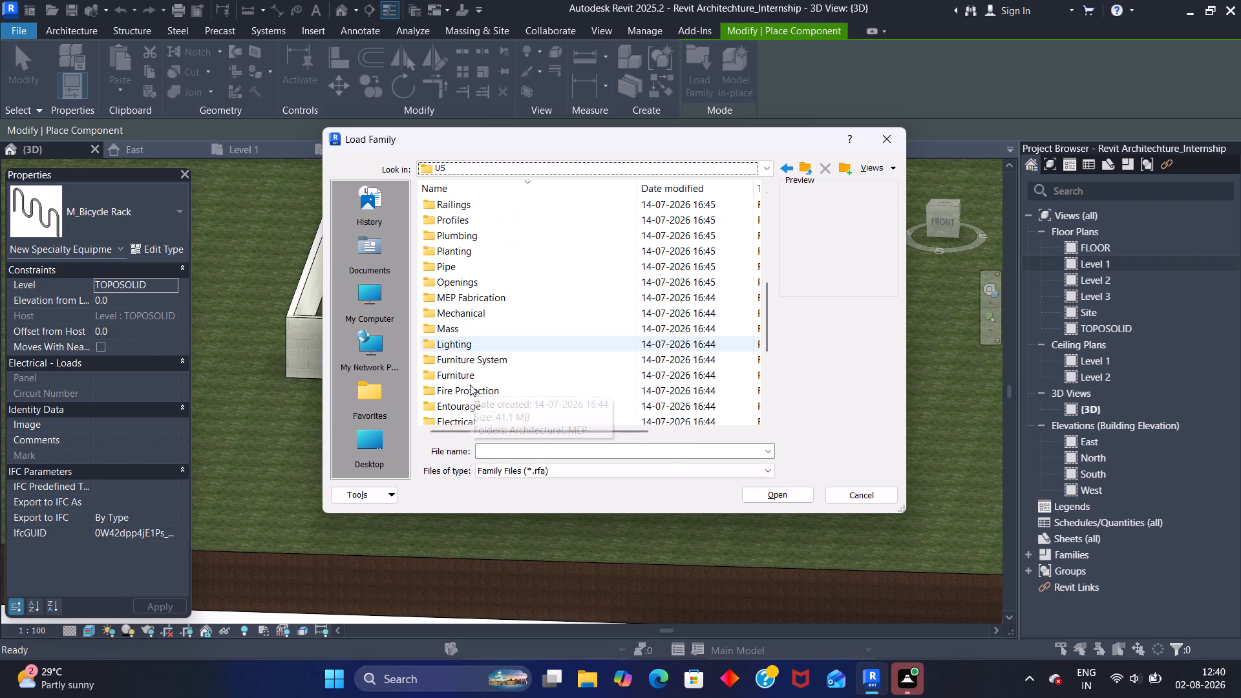
scroll(469, 385, "down", 2)
left_click(460, 359)
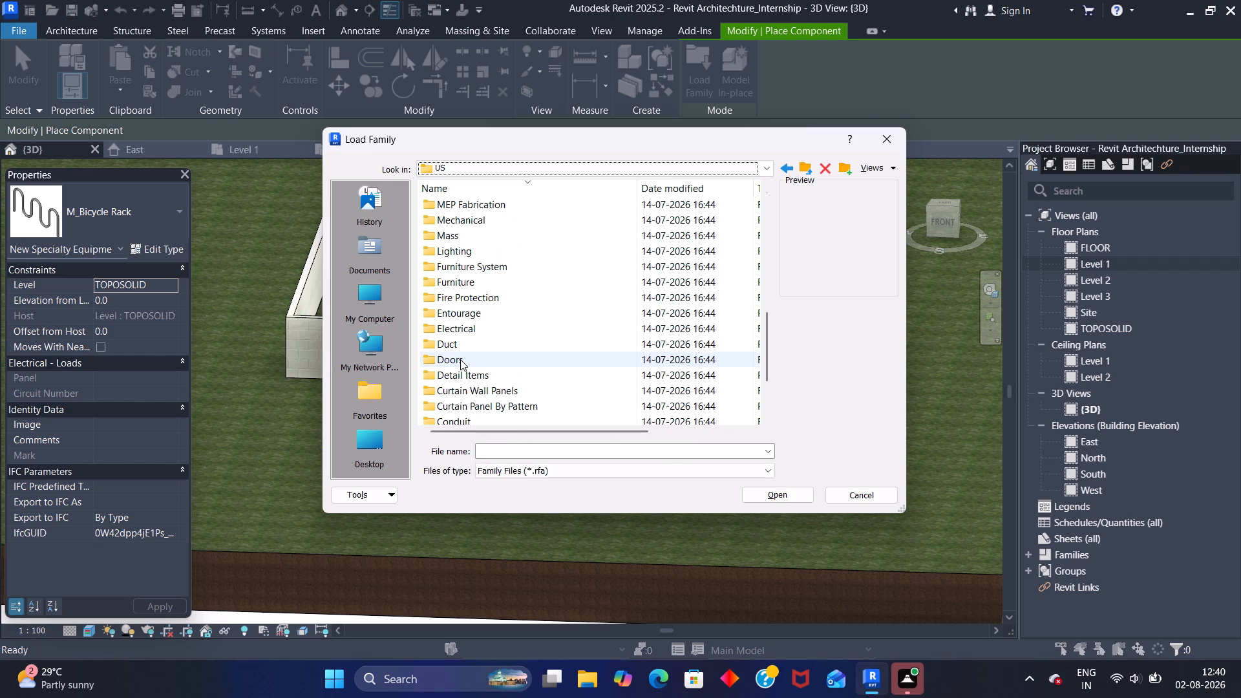
double_click(460, 359)
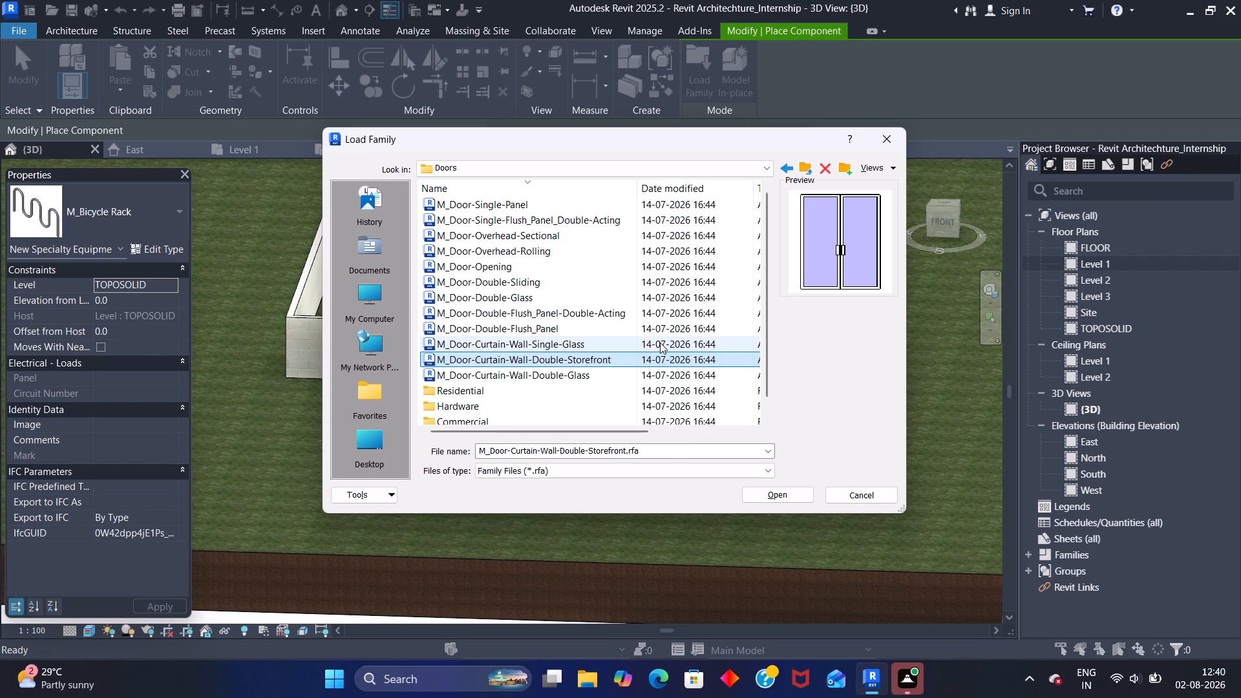
Preview the door families in the library's Doors > Commercial folder, from the passage doors through the exterior double doors.
scroll(507, 386, "down", 2)
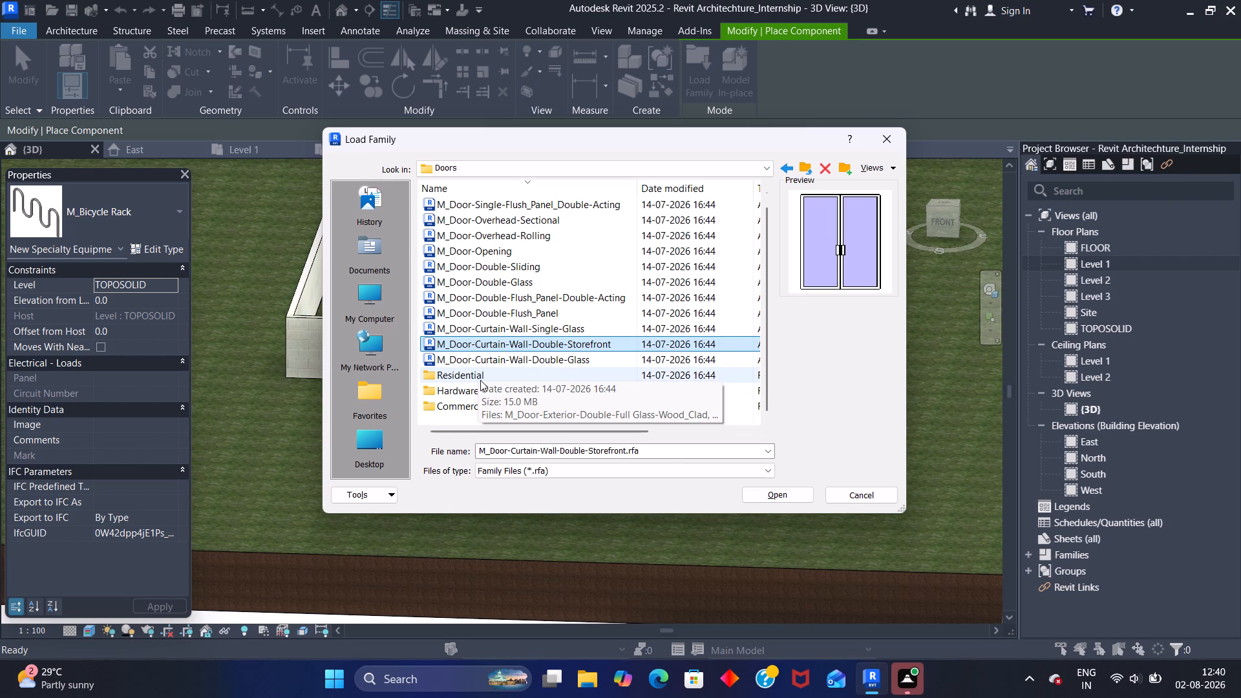
left_click(440, 405)
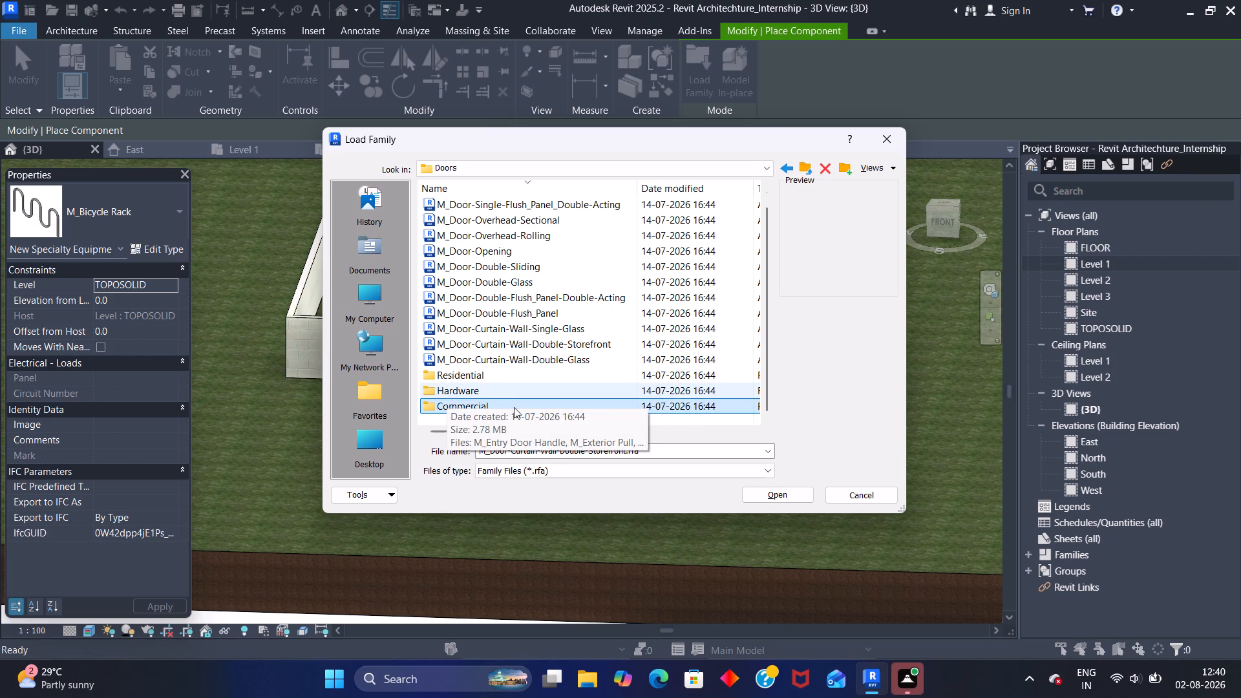
double_click(681, 409)
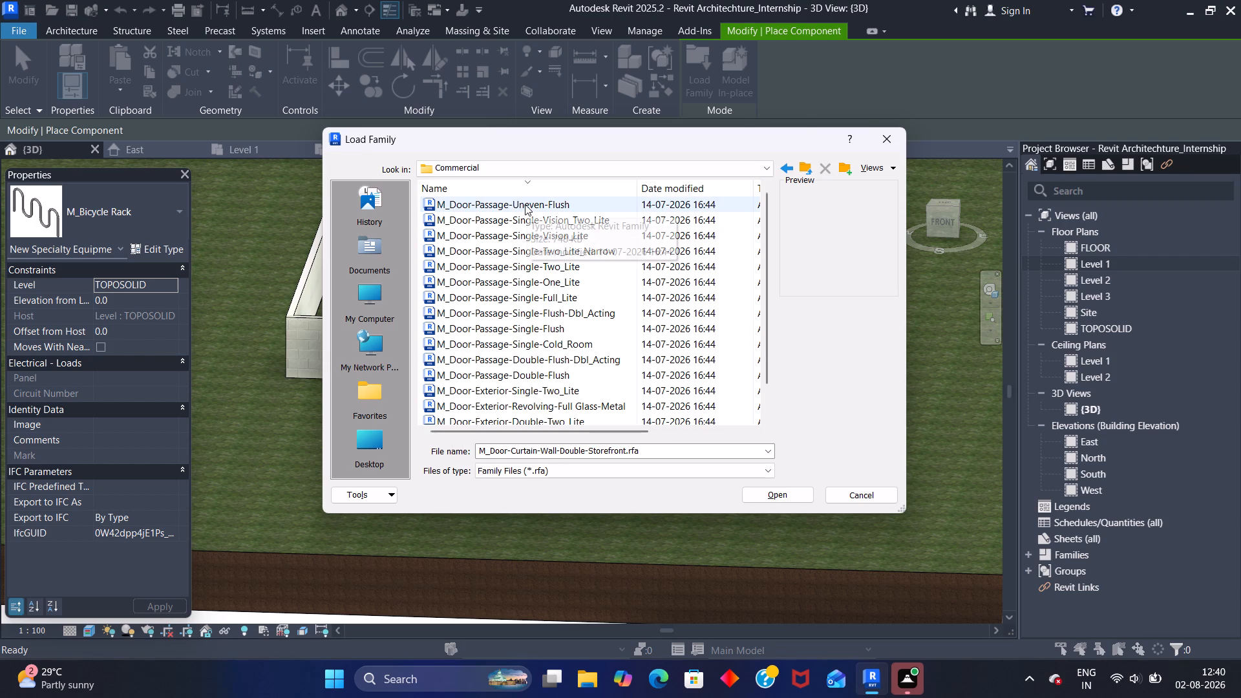
left_click(525, 204)
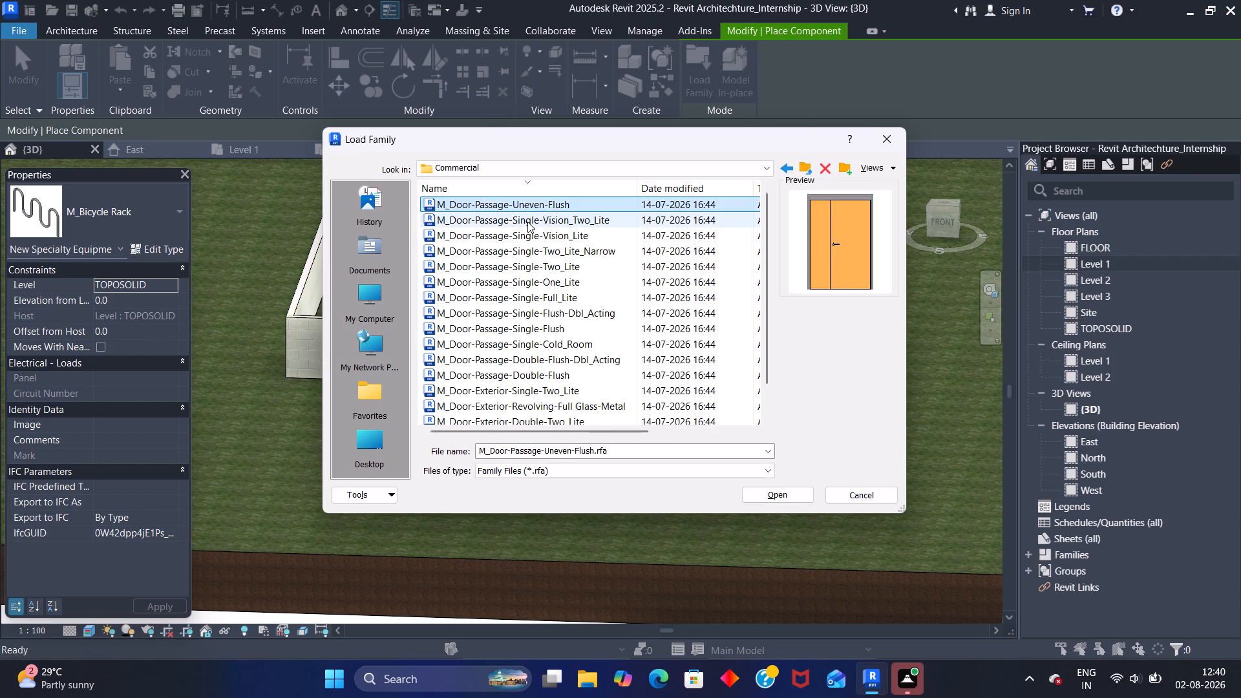
left_click(527, 222)
left_click(520, 240)
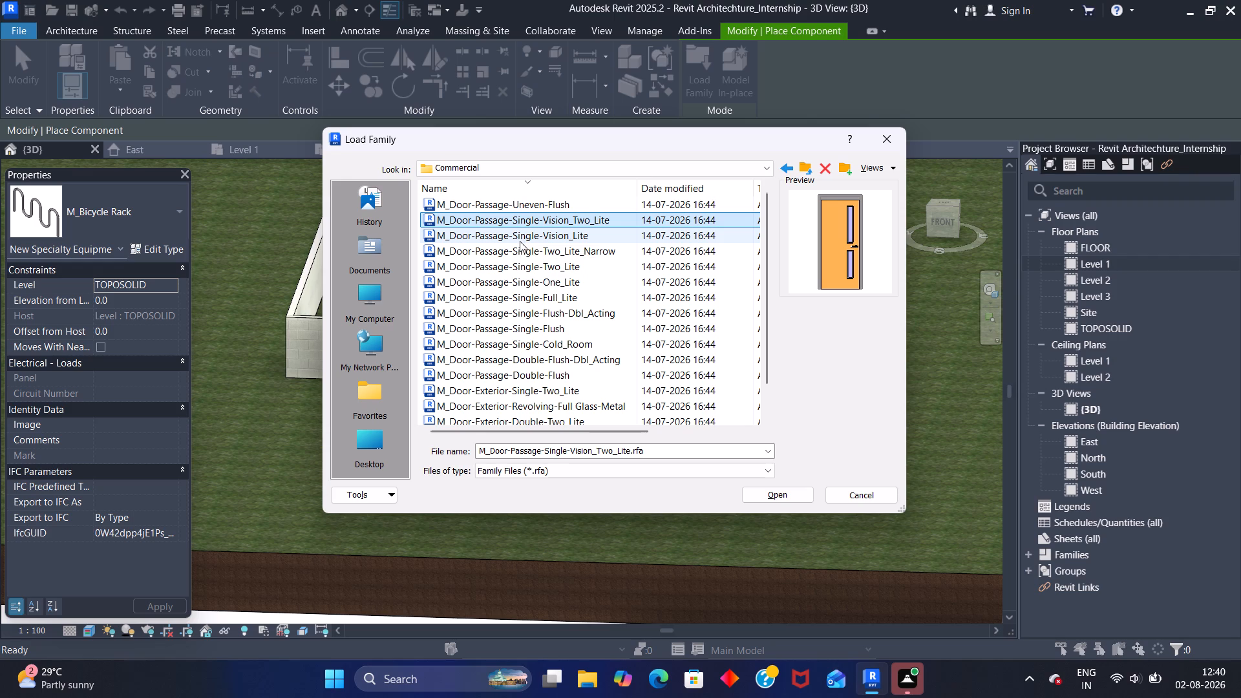
left_click(518, 244)
left_click(520, 264)
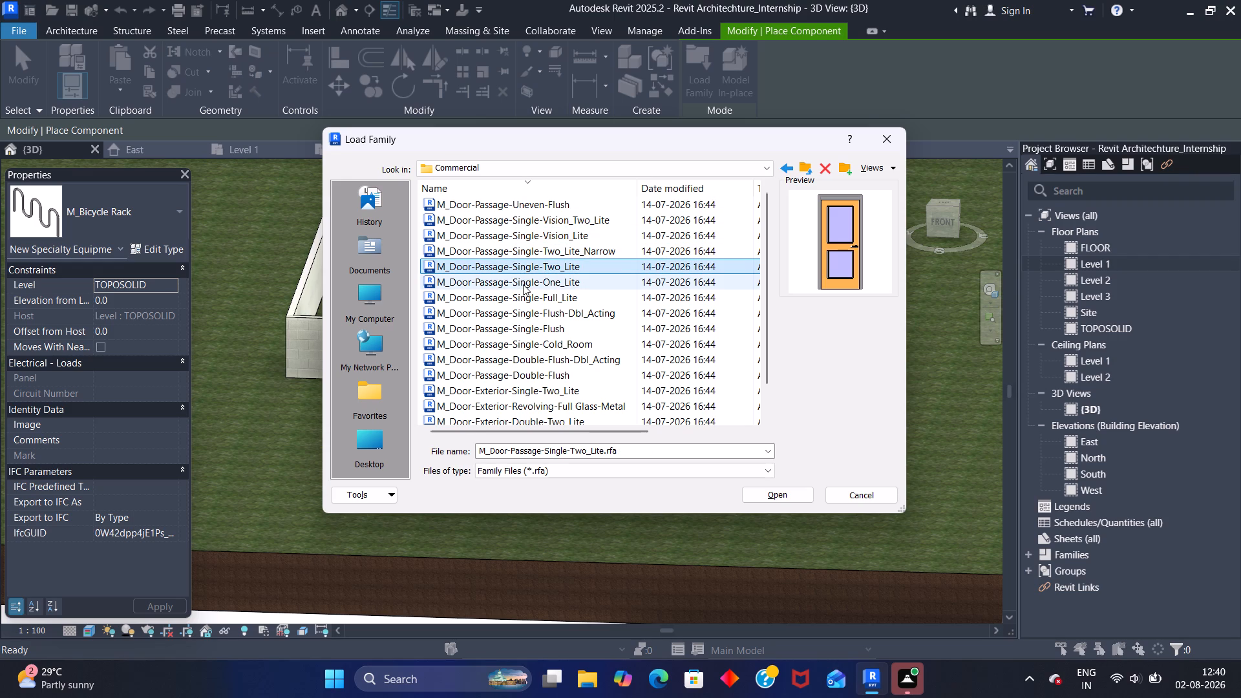
left_click(523, 284)
left_click(524, 297)
left_click(526, 310)
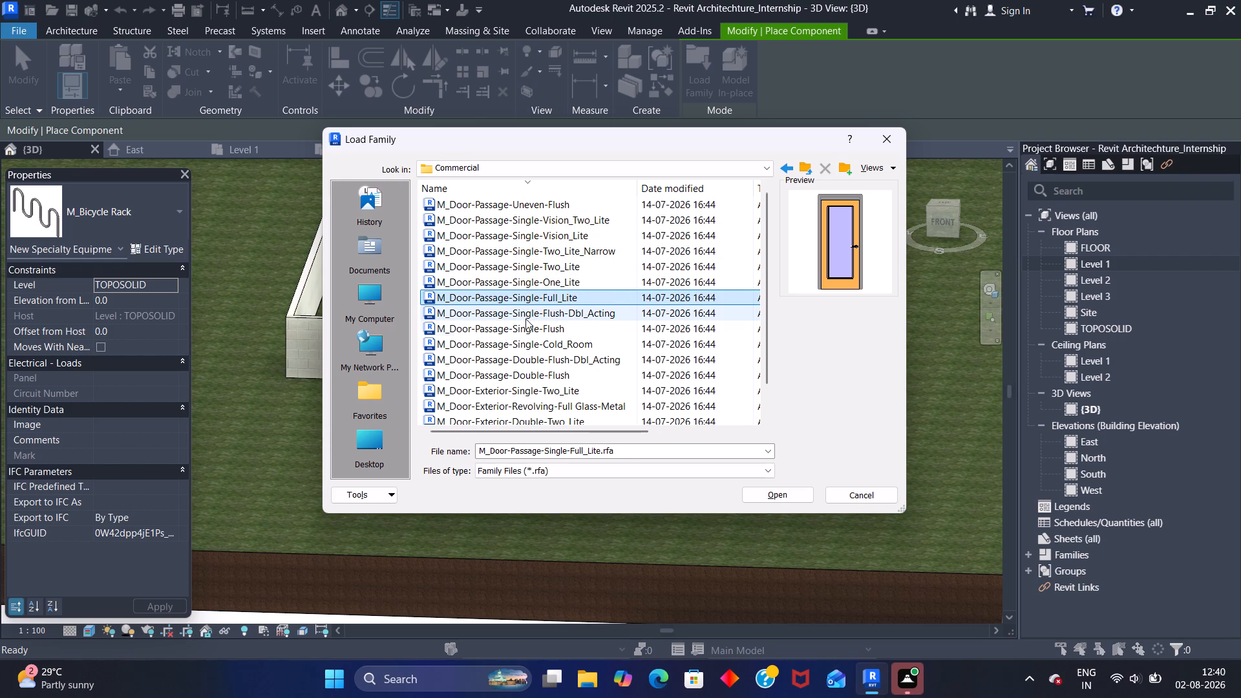
left_click(524, 322)
left_click(527, 343)
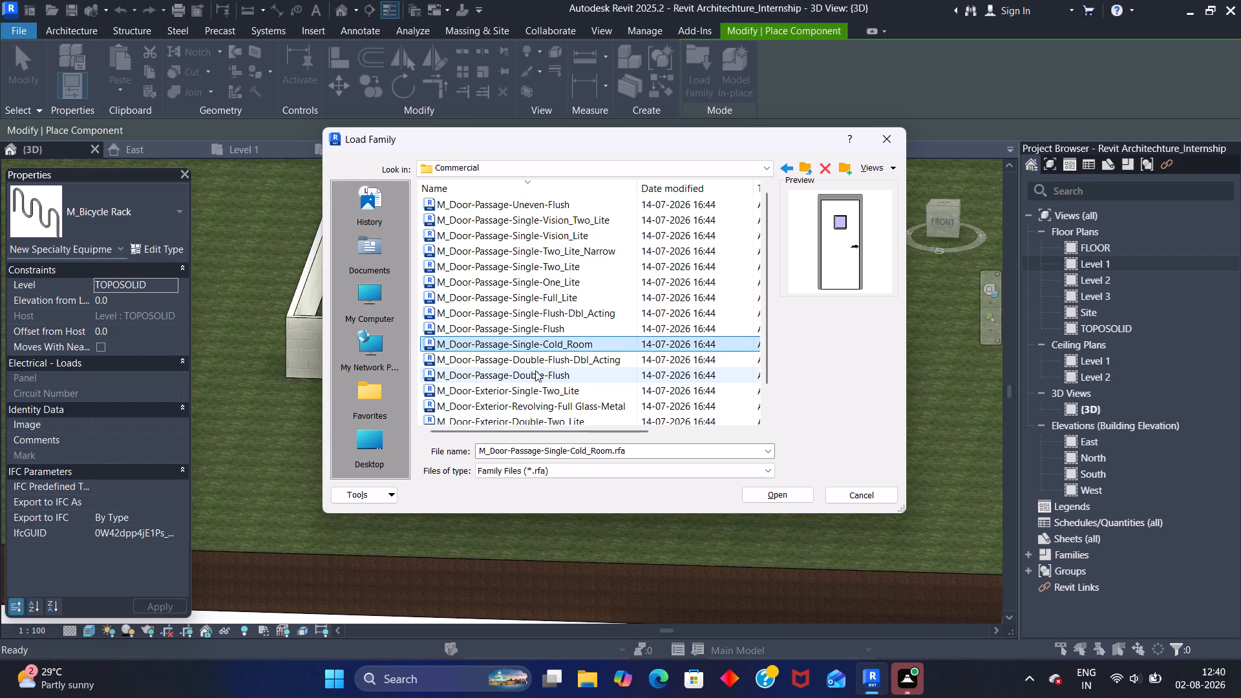
left_click(535, 370)
left_click(536, 383)
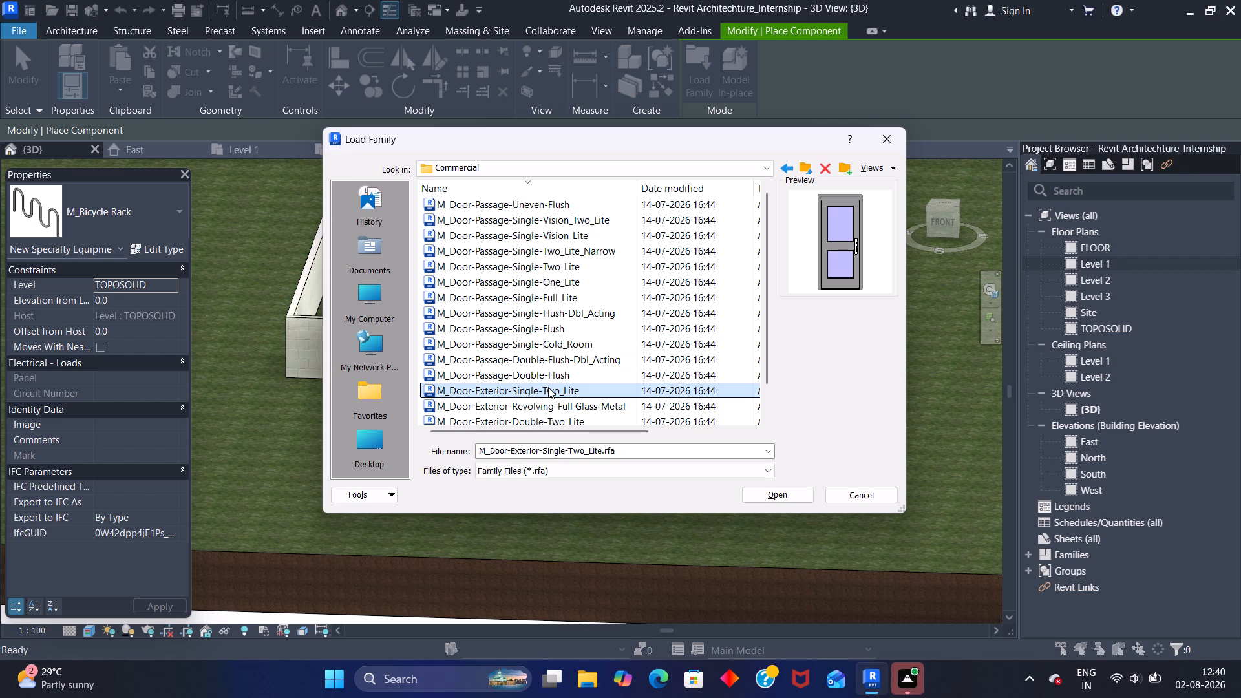
scroll(548, 387, "down", 1)
left_click(546, 370)
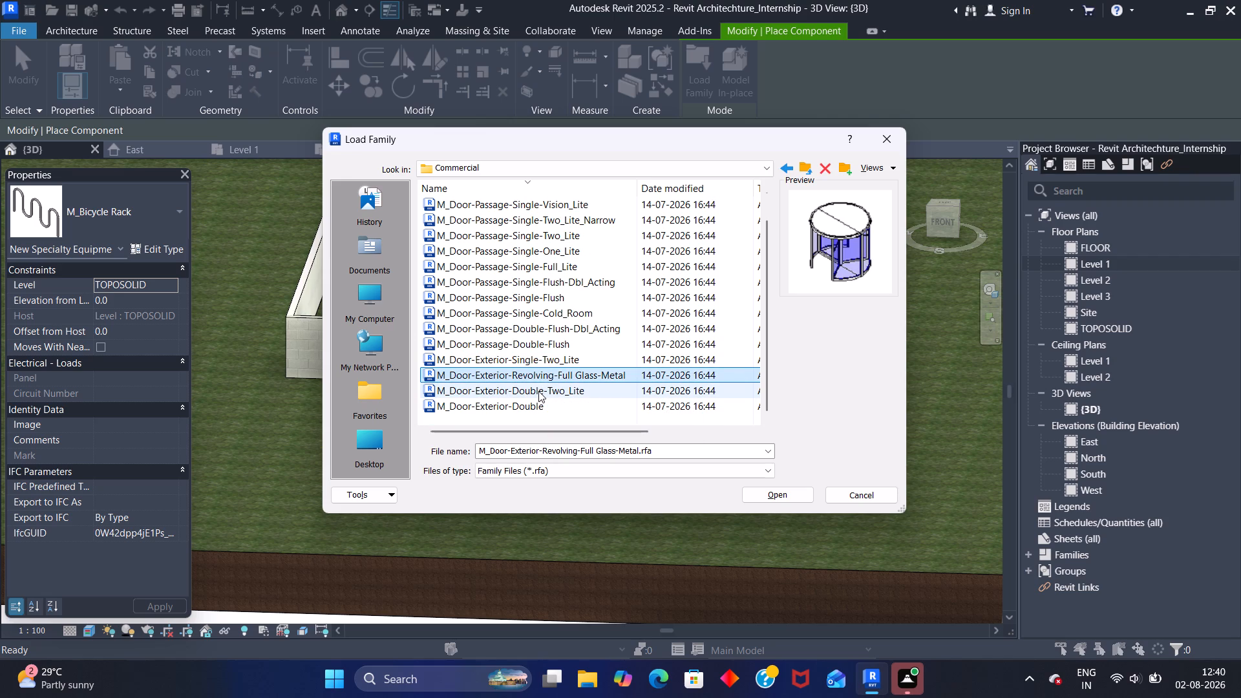
left_click(540, 393)
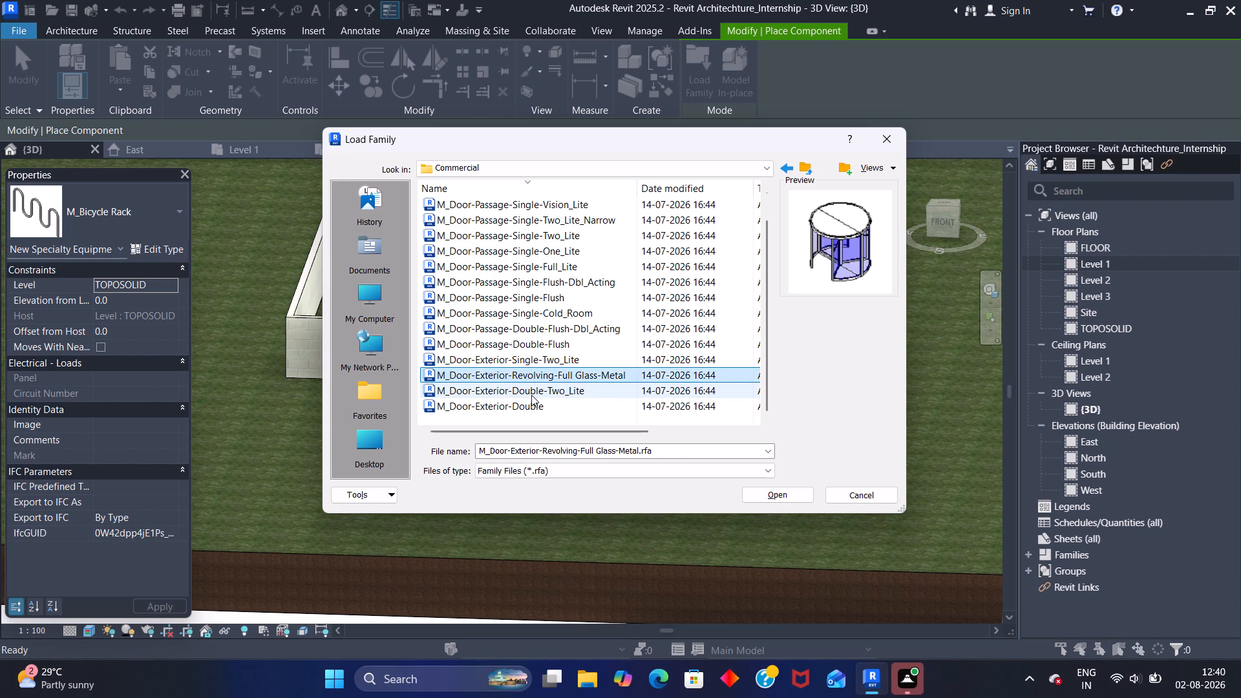
left_click(531, 400)
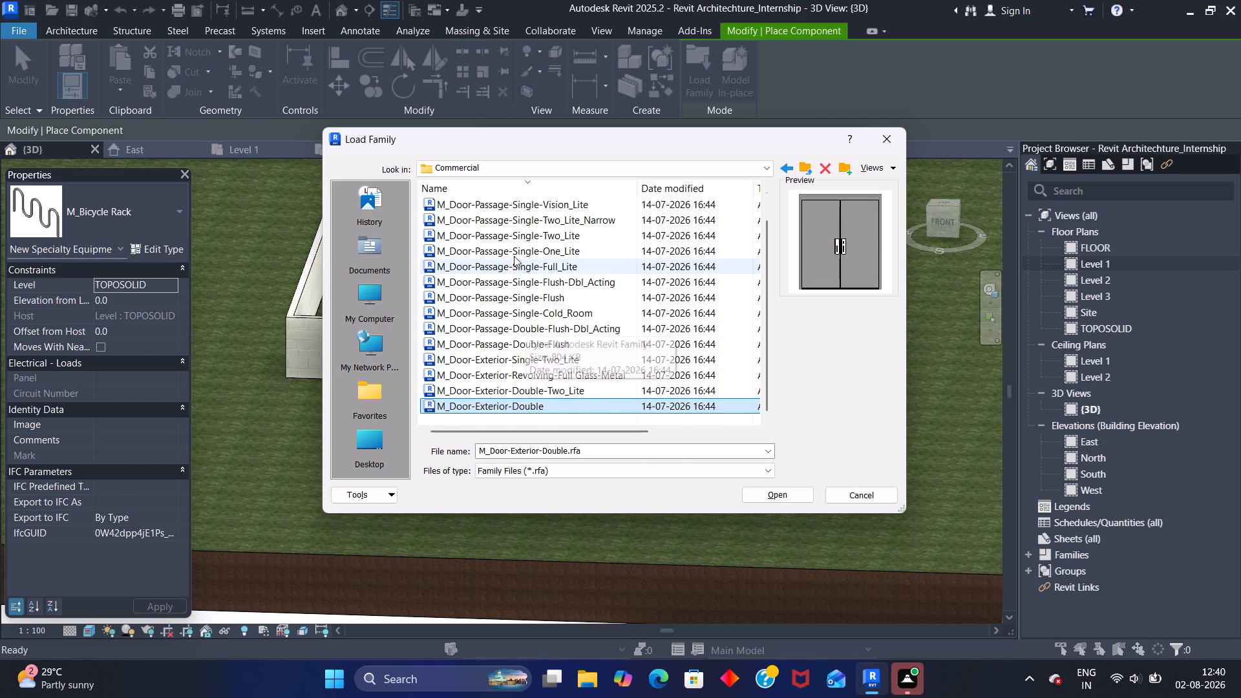
scroll(515, 248, "up", 8)
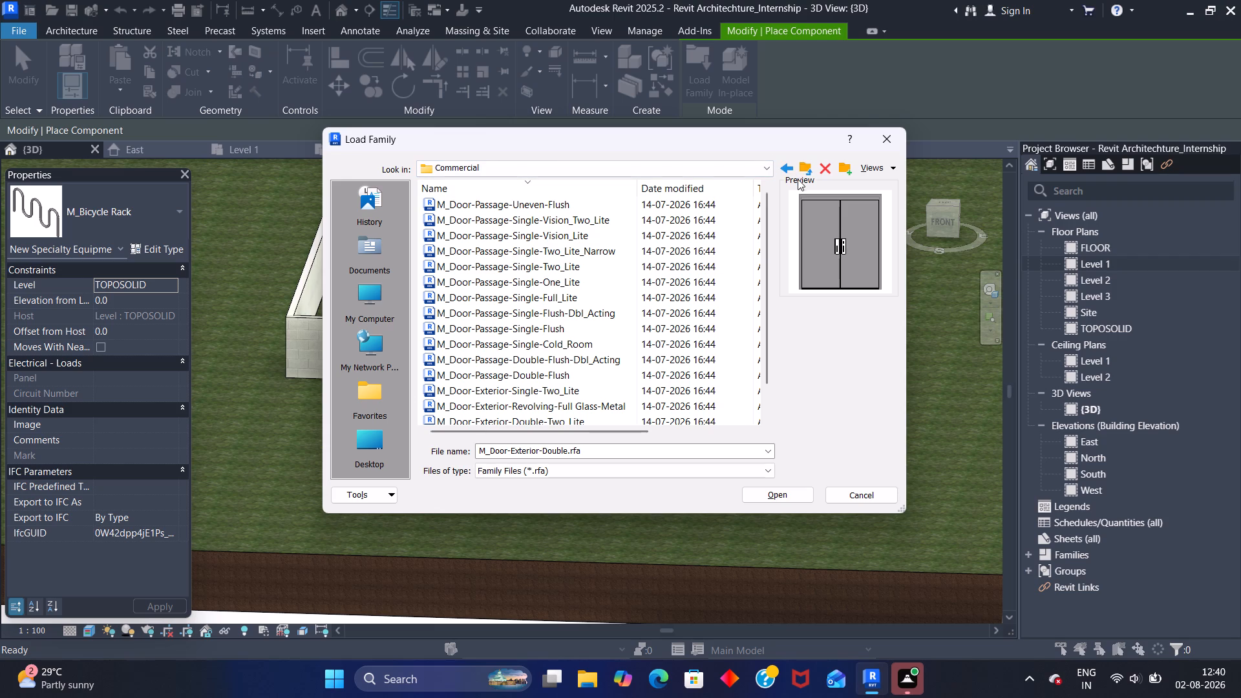
Preview the handle, plate and bar families in the Doors > Hardware folder.
left_click(790, 166)
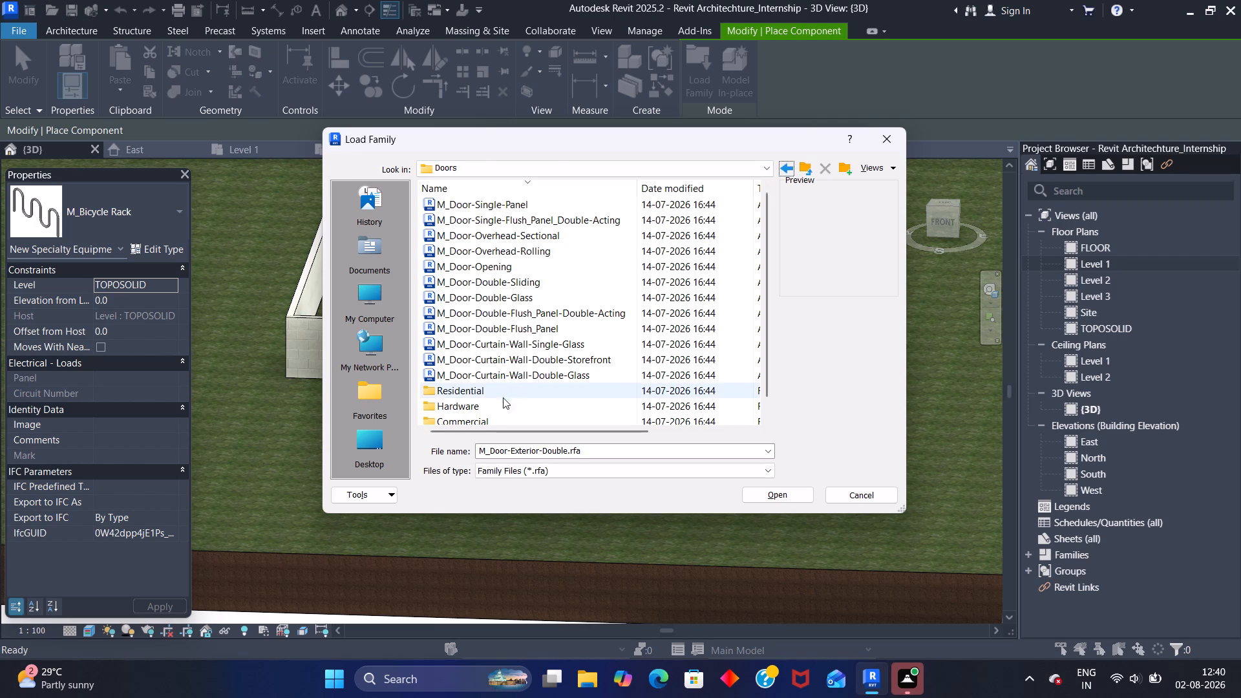
double_click(500, 405)
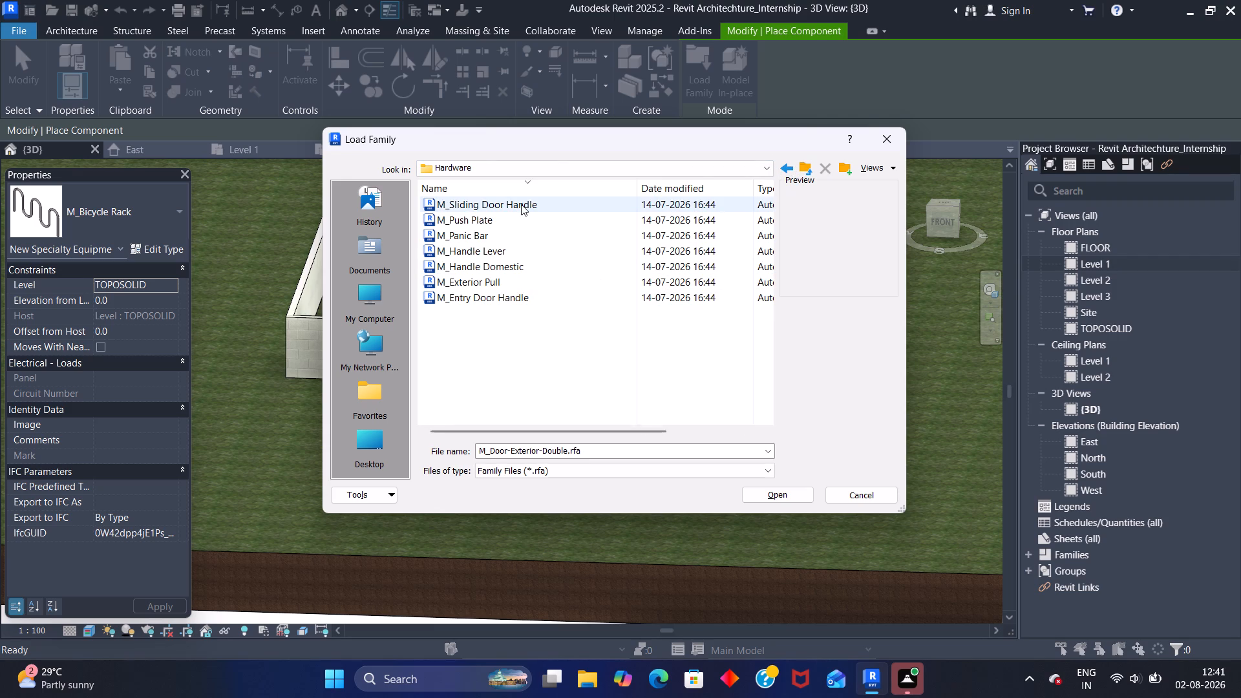
left_click(521, 204)
left_click(507, 220)
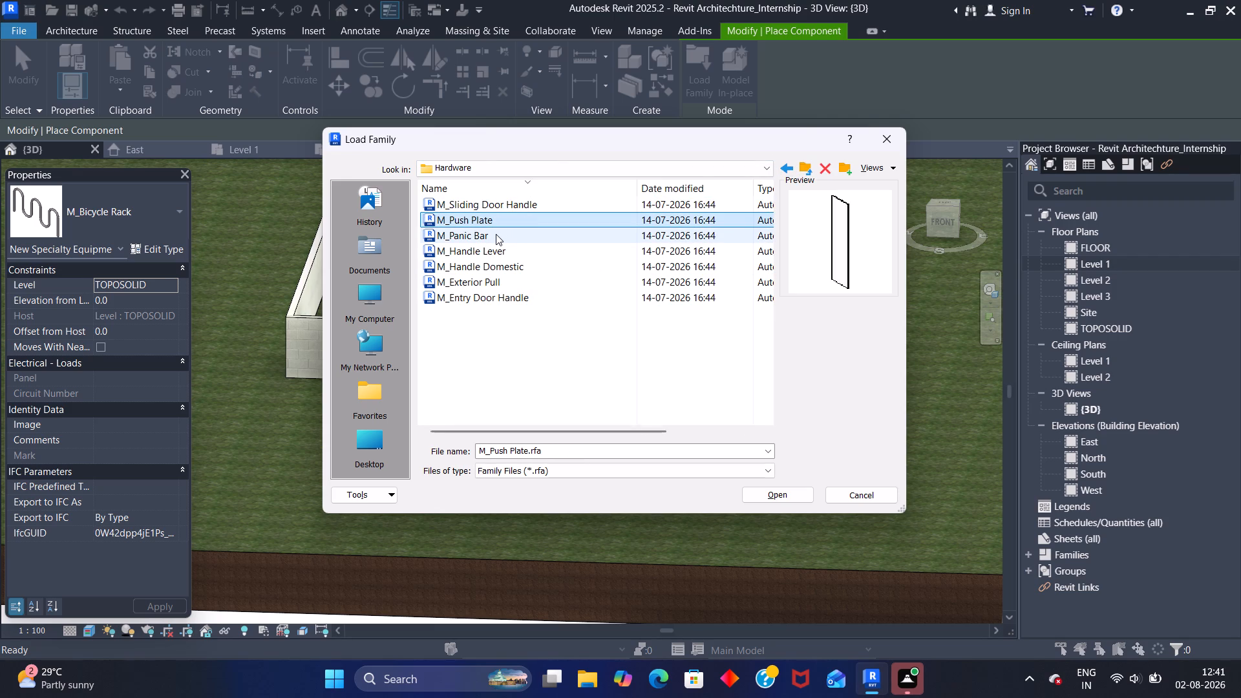
left_click(496, 234)
left_click(504, 253)
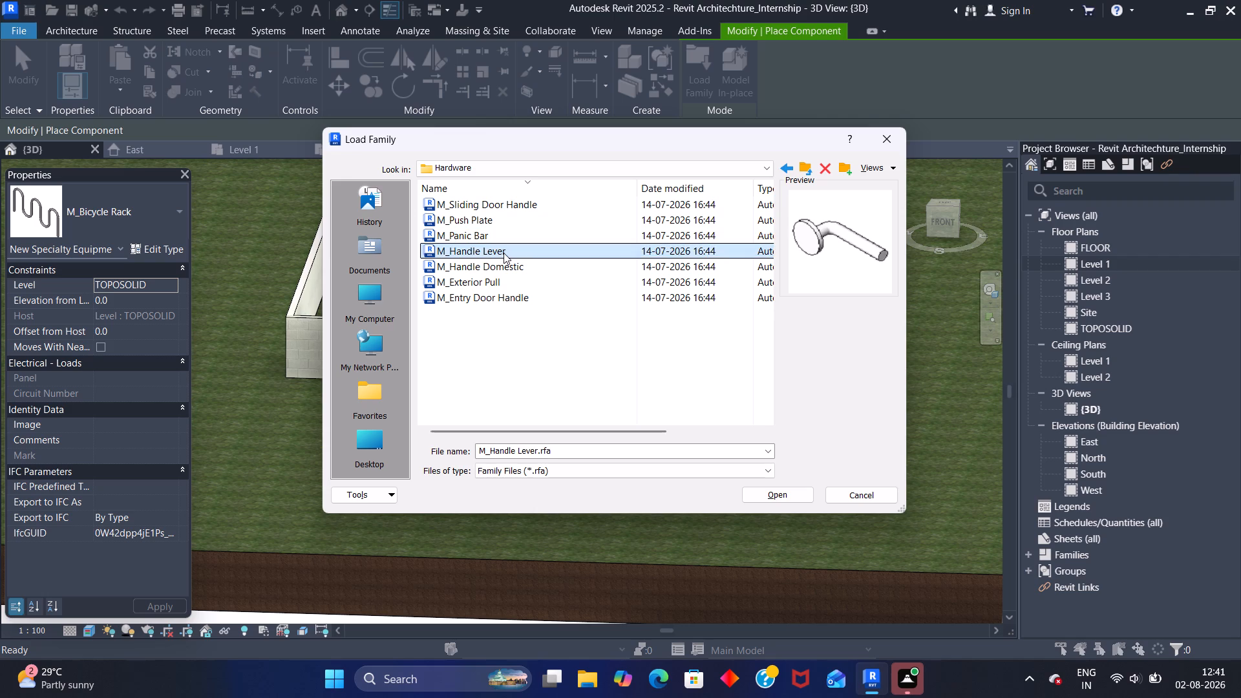
left_click(507, 271)
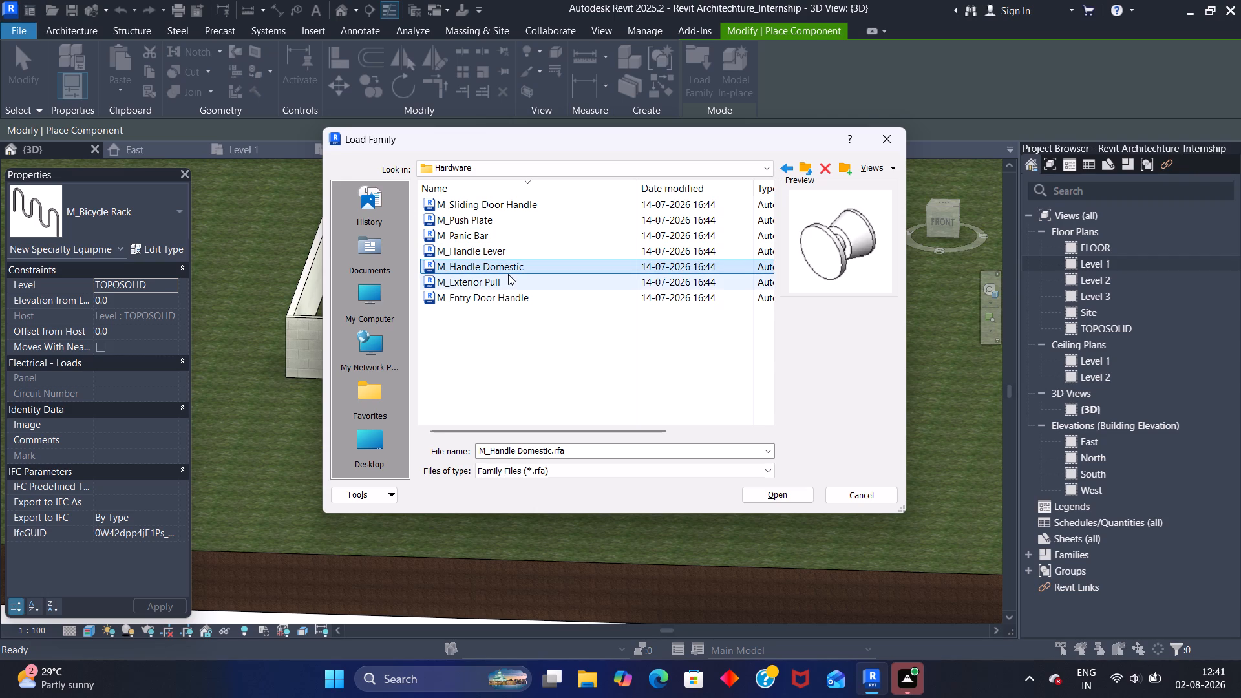
left_click(508, 274)
left_click(518, 293)
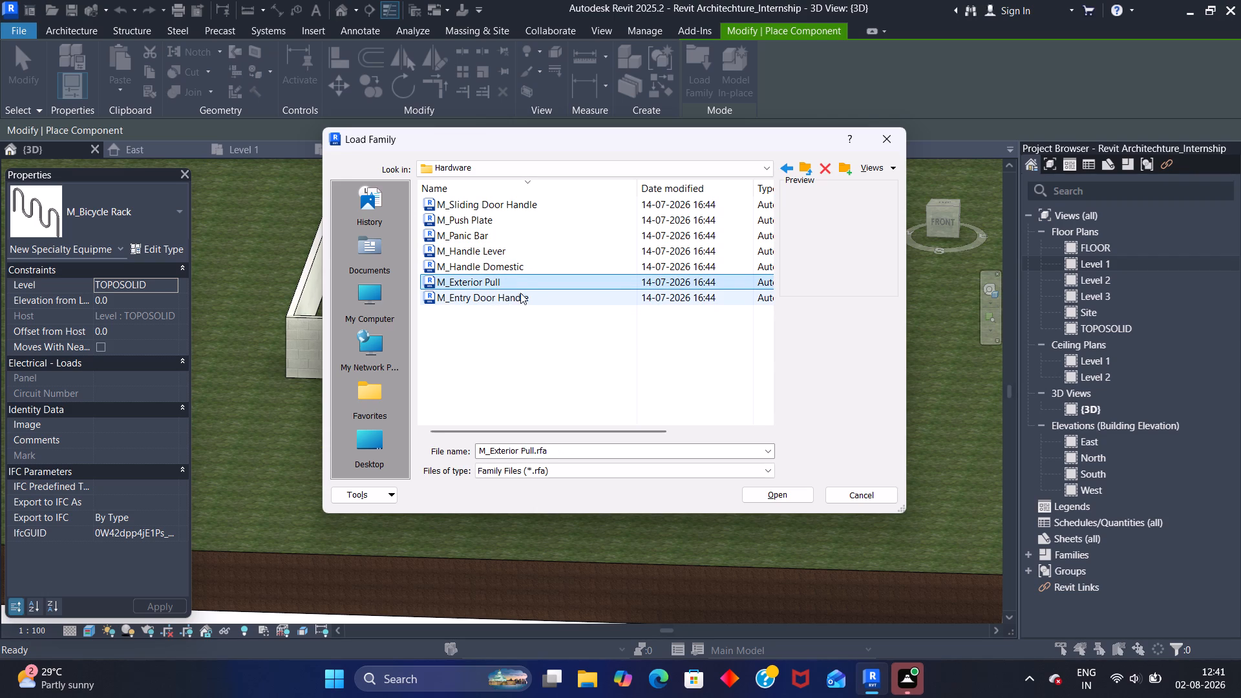
Preview the single and double interior door families in the Doors > Residential folder.
left_click(778, 167)
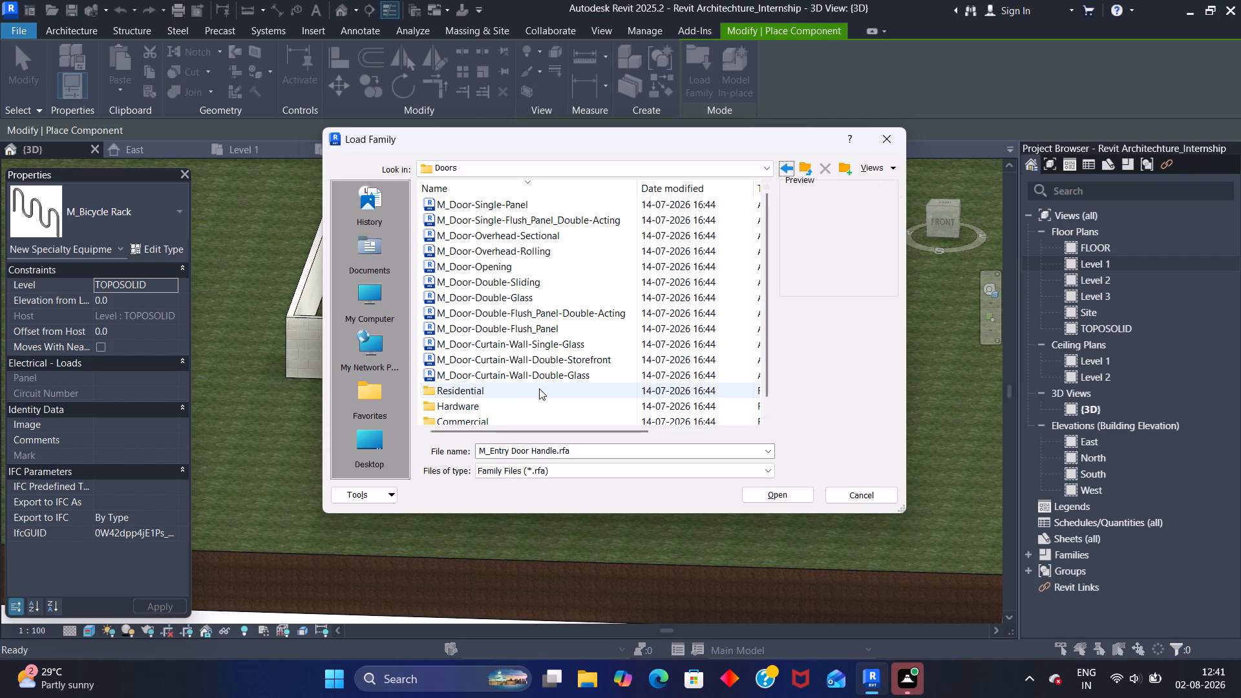
triple_click(524, 387)
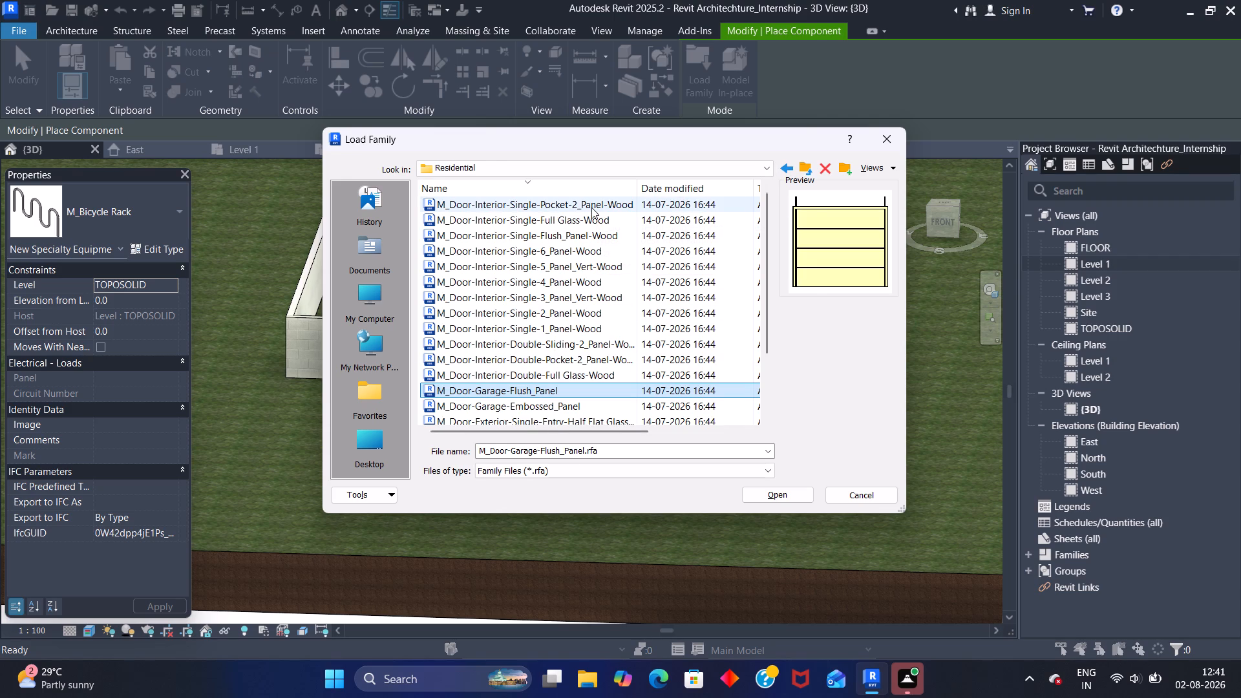
left_click(591, 207)
left_click(591, 207)
left_click(592, 215)
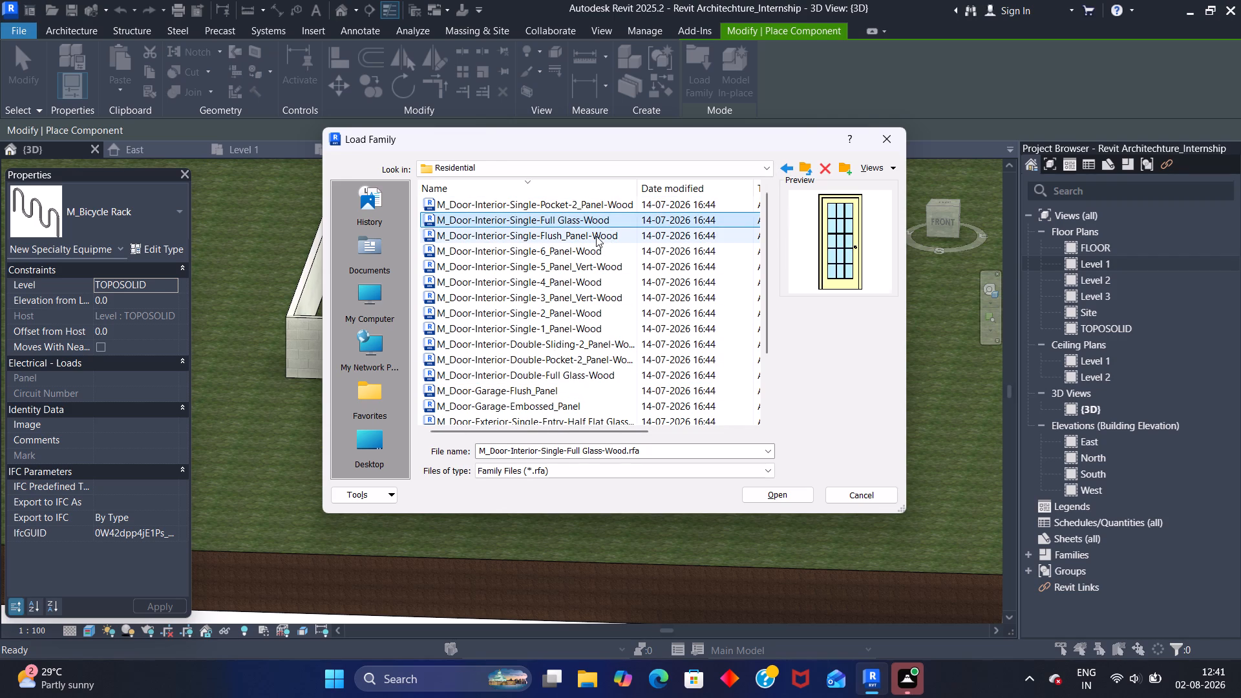
left_click(596, 236)
left_click(593, 251)
left_click(595, 262)
left_click(591, 291)
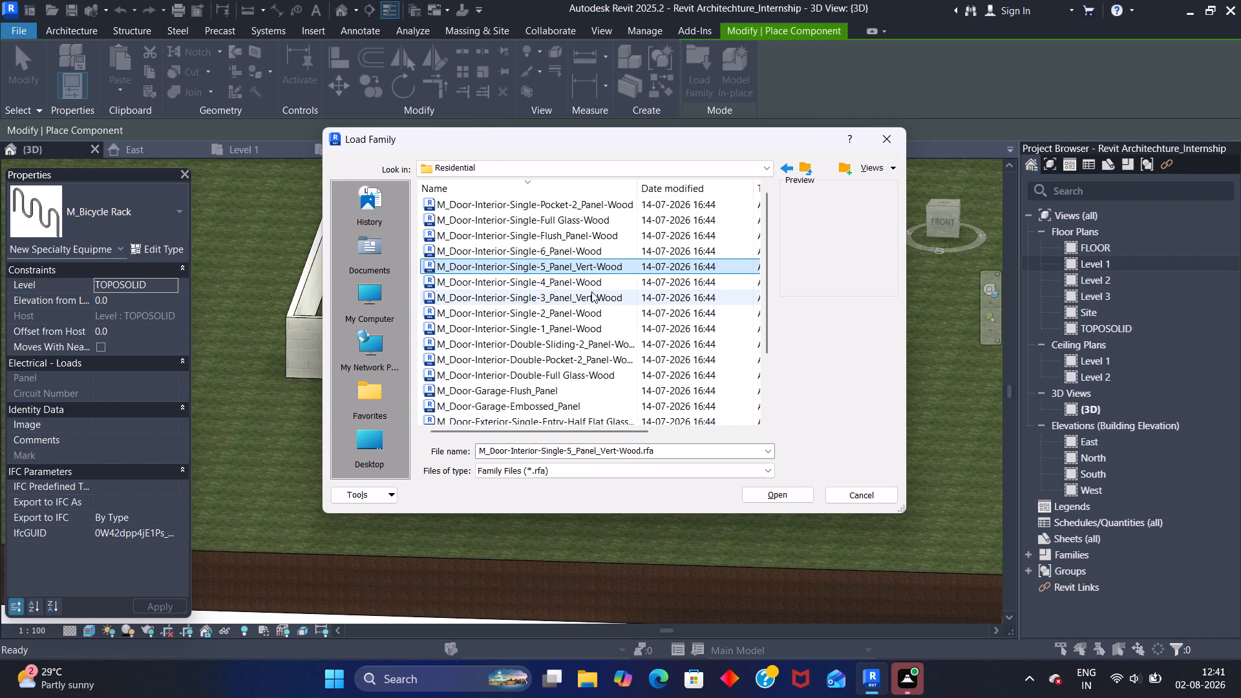
left_click(593, 280)
left_click(596, 302)
left_click(596, 311)
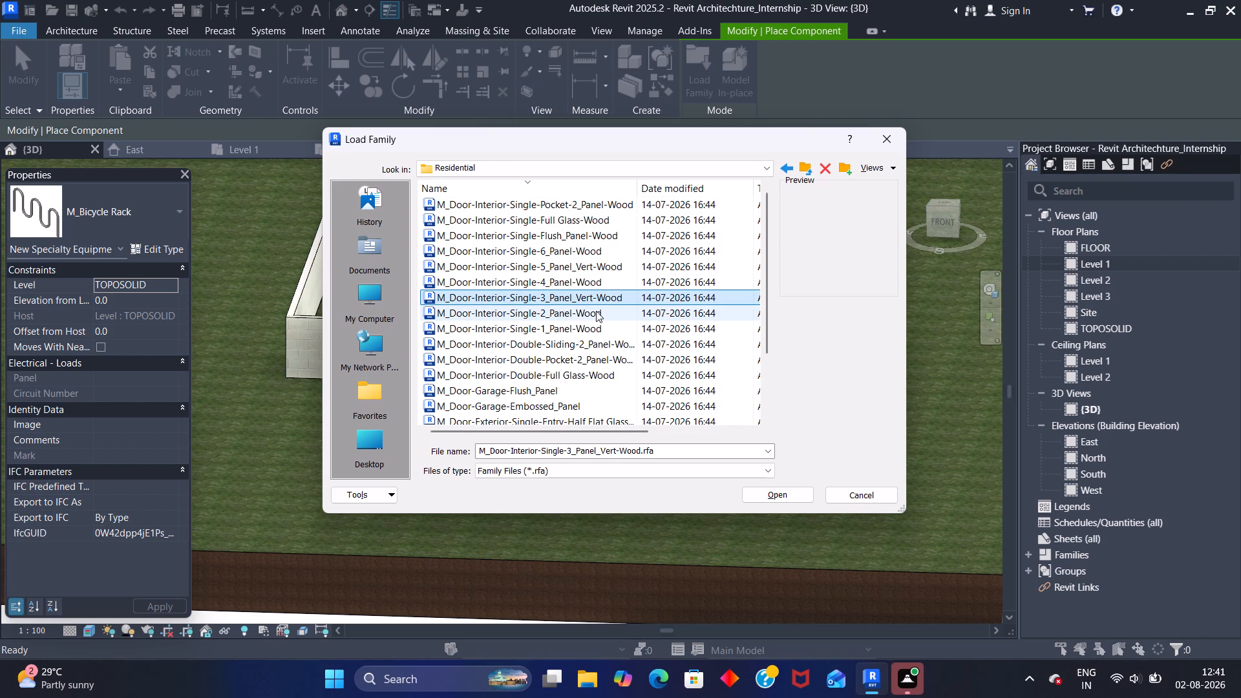
left_click(599, 323)
left_click(603, 341)
left_click(603, 350)
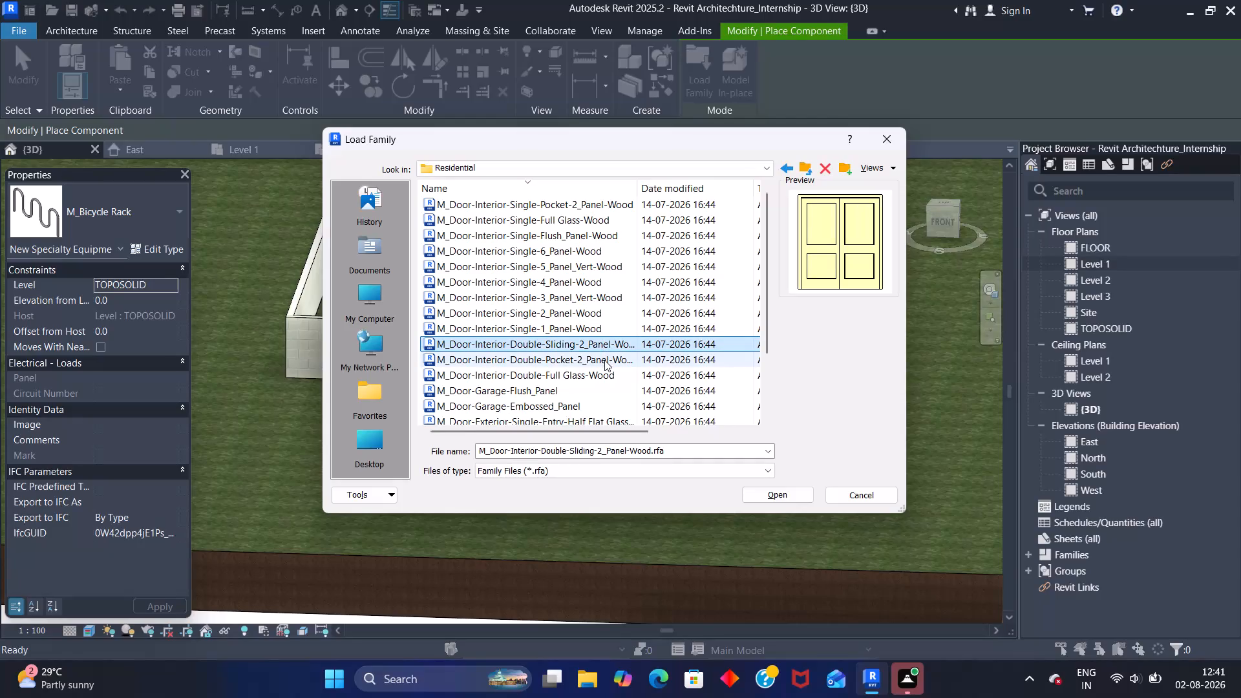
left_click(604, 361)
scroll(611, 359, "down", 1)
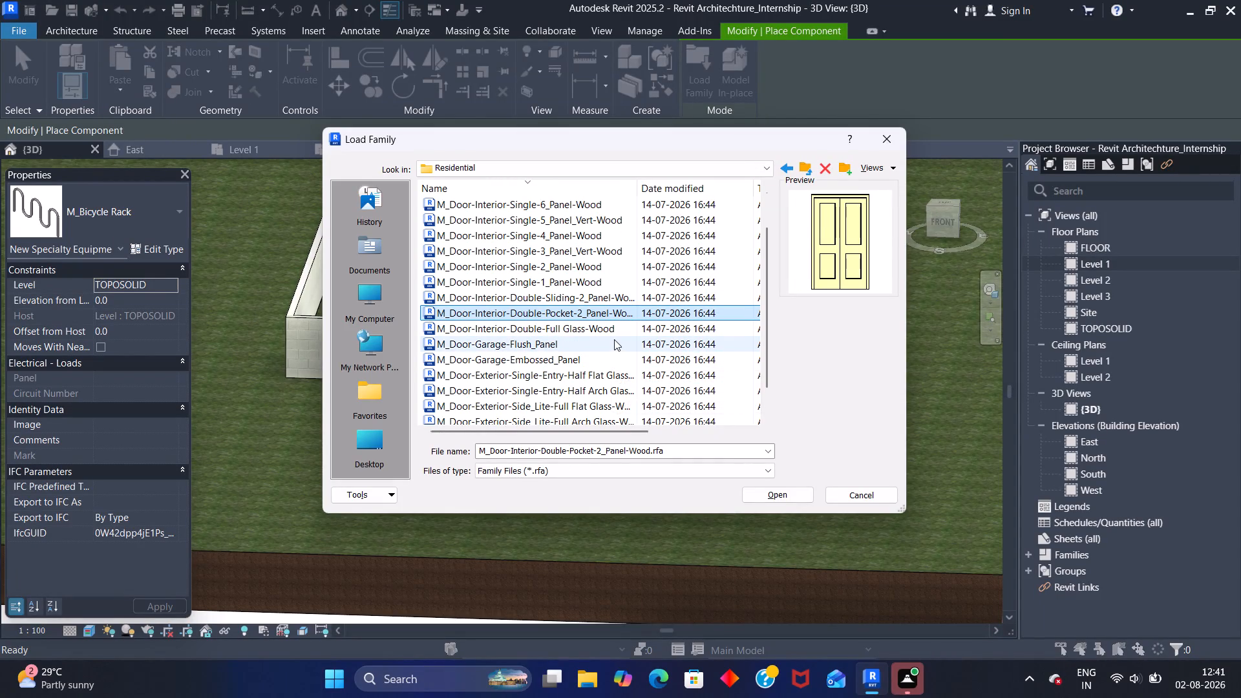
left_click(613, 331)
Preview the garage and exterior door families in the Doors > Residential folder, through the side-lite and double full-glass types.
left_click(603, 355)
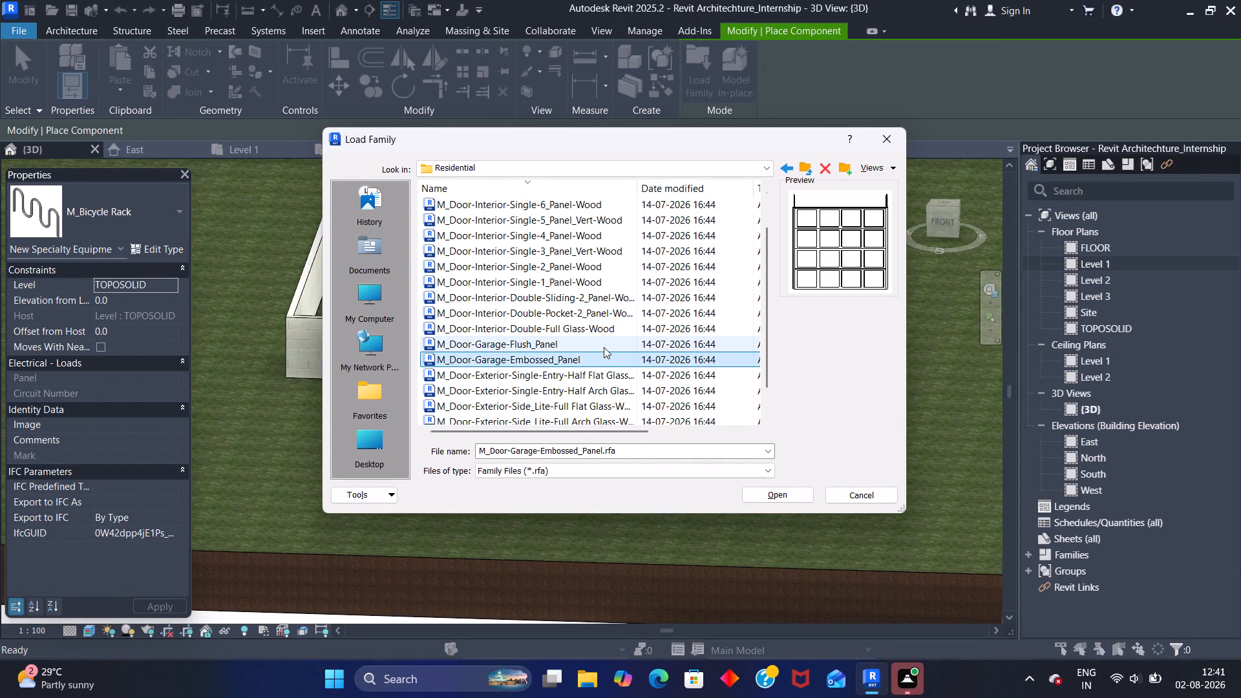
left_click(603, 344)
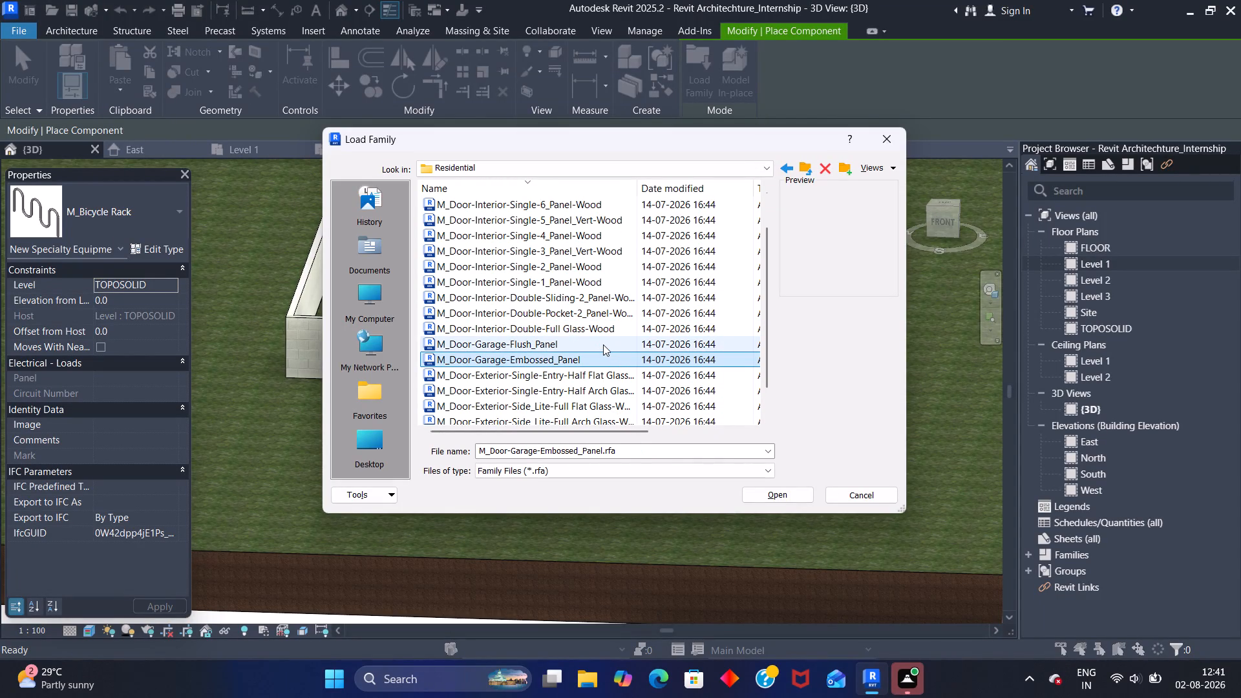
left_click(597, 360)
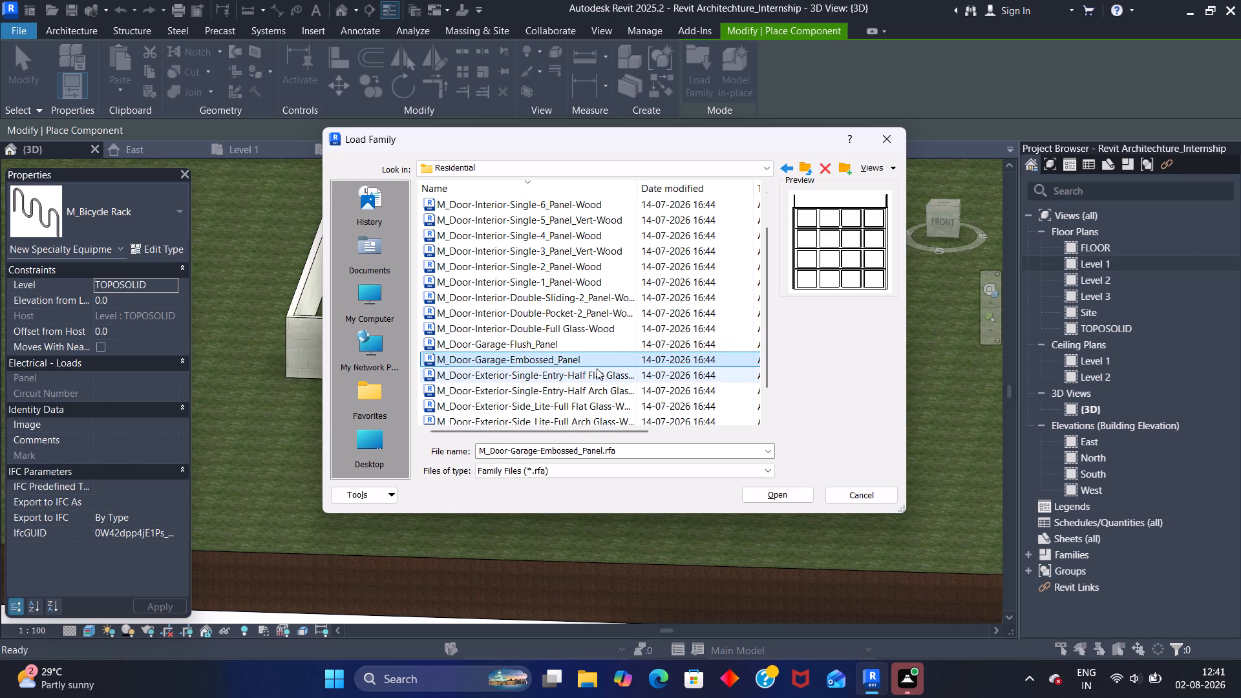
left_click(597, 369)
left_click(594, 388)
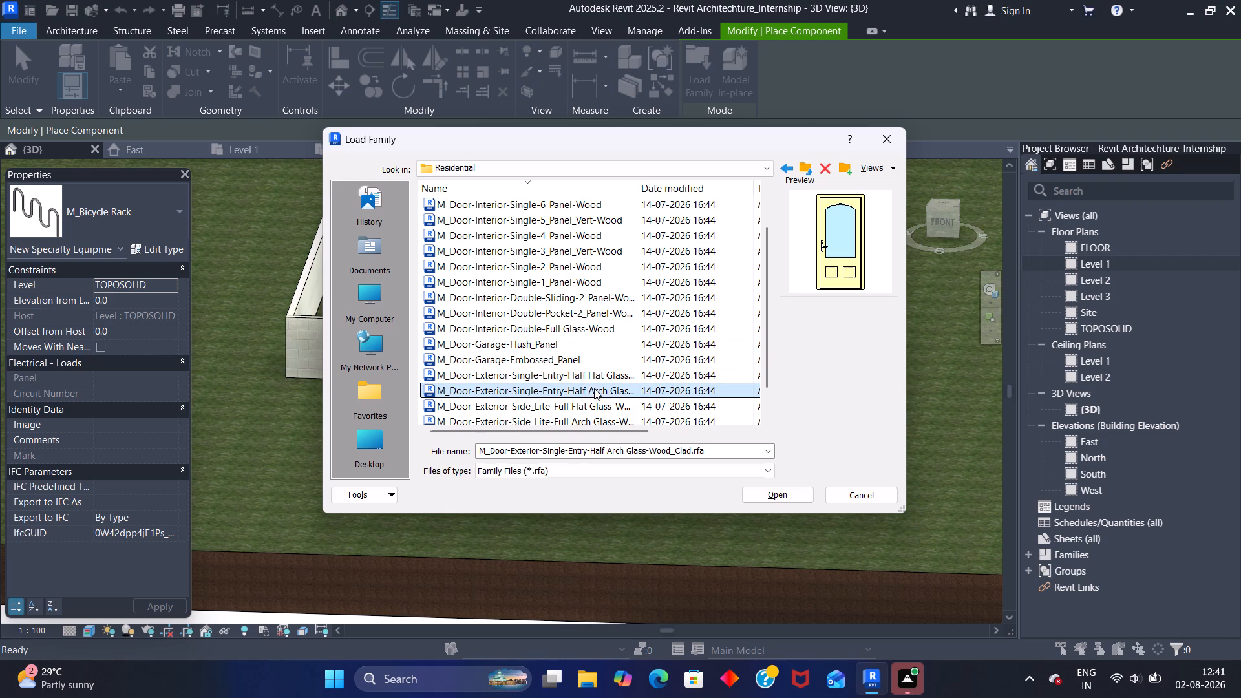
left_click(597, 410)
scroll(597, 410, "down", 1)
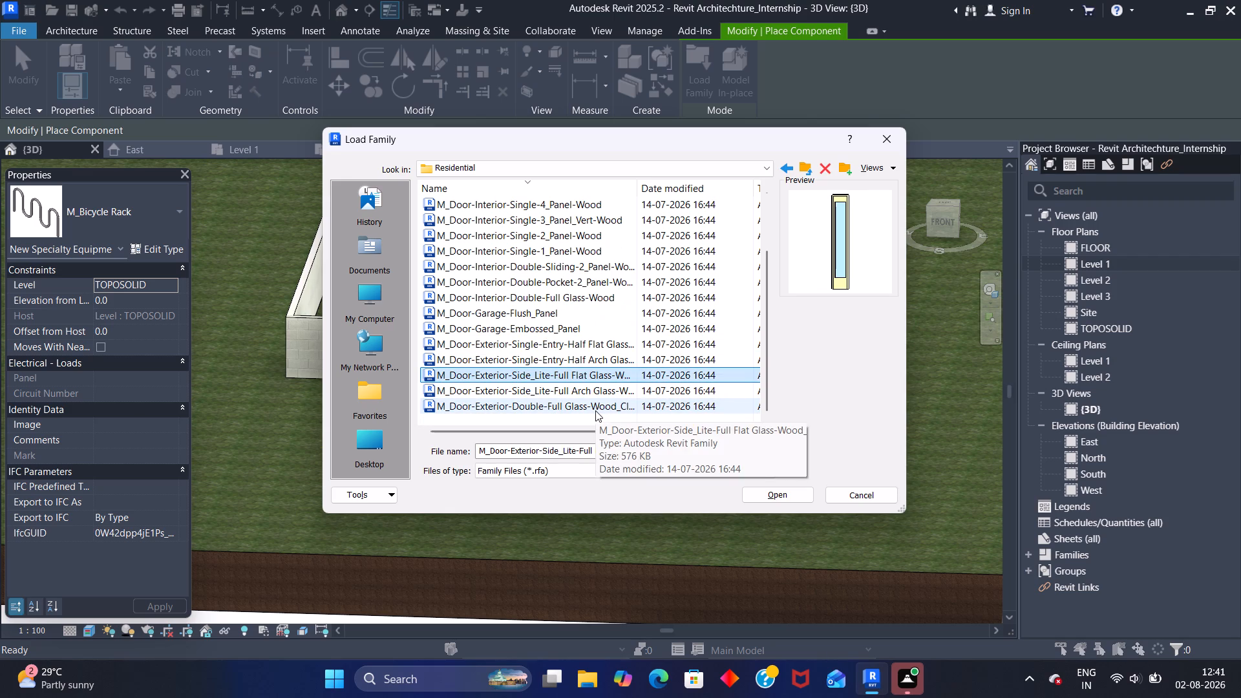
left_click(588, 388)
left_click(594, 403)
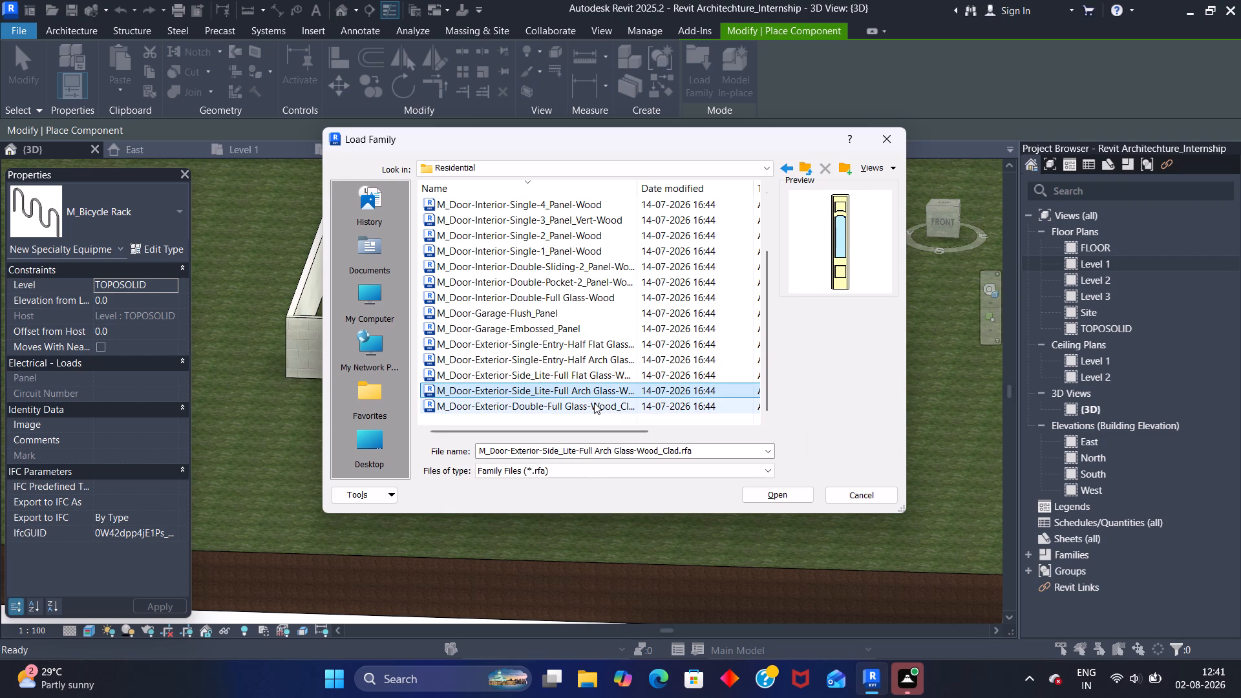
scroll(594, 403, "down", 3)
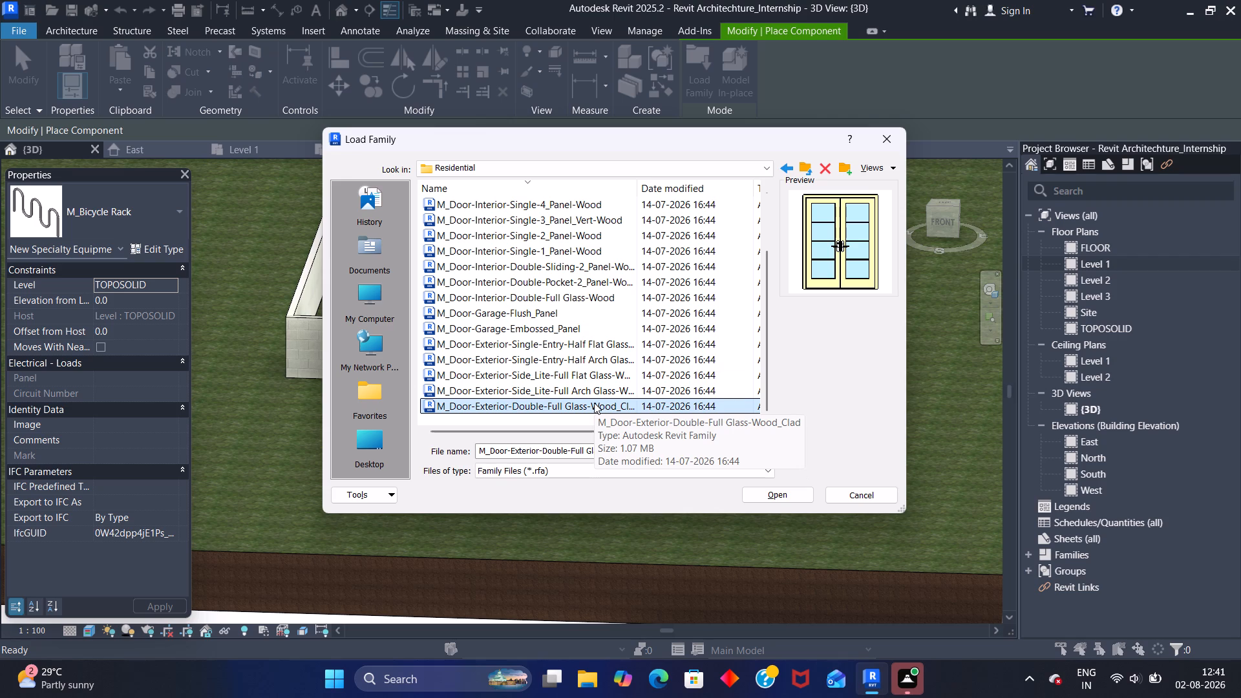
scroll(594, 403, "up", 1)
scroll(594, 403, "down", 1)
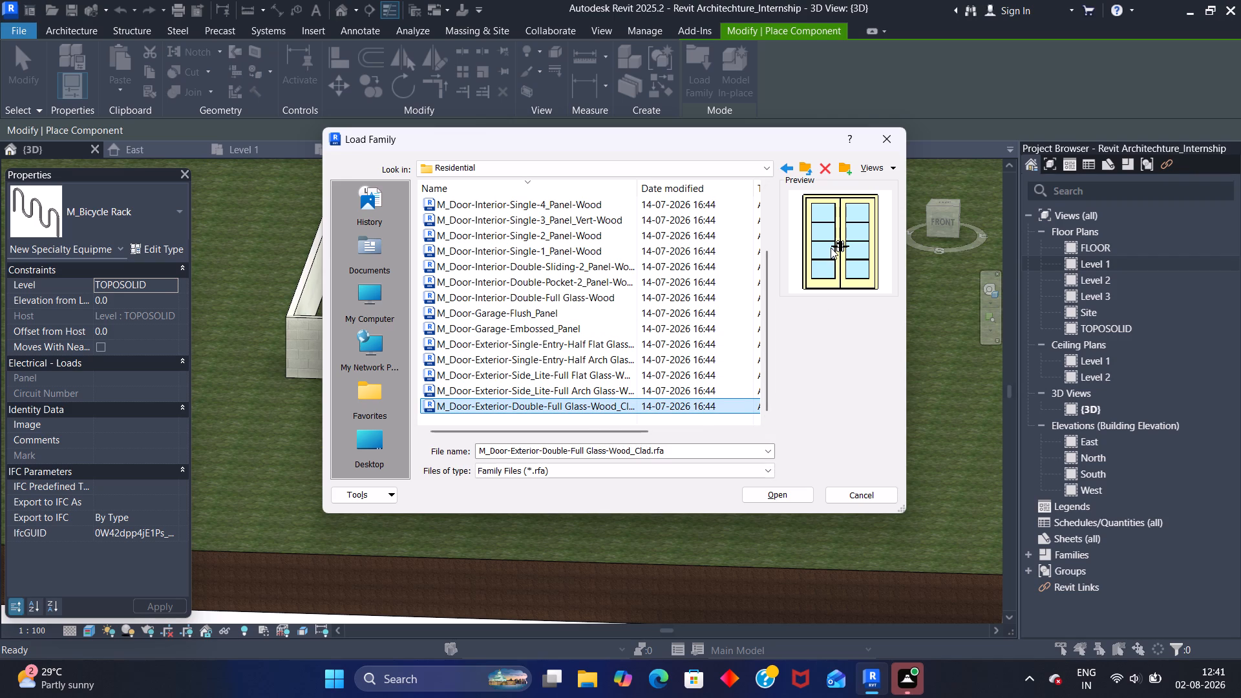
Review the Residential door previews again, from the exterior side-lites back through the garage and interior doors, and recheck the exterior types.
left_click(676, 390)
left_click(688, 374)
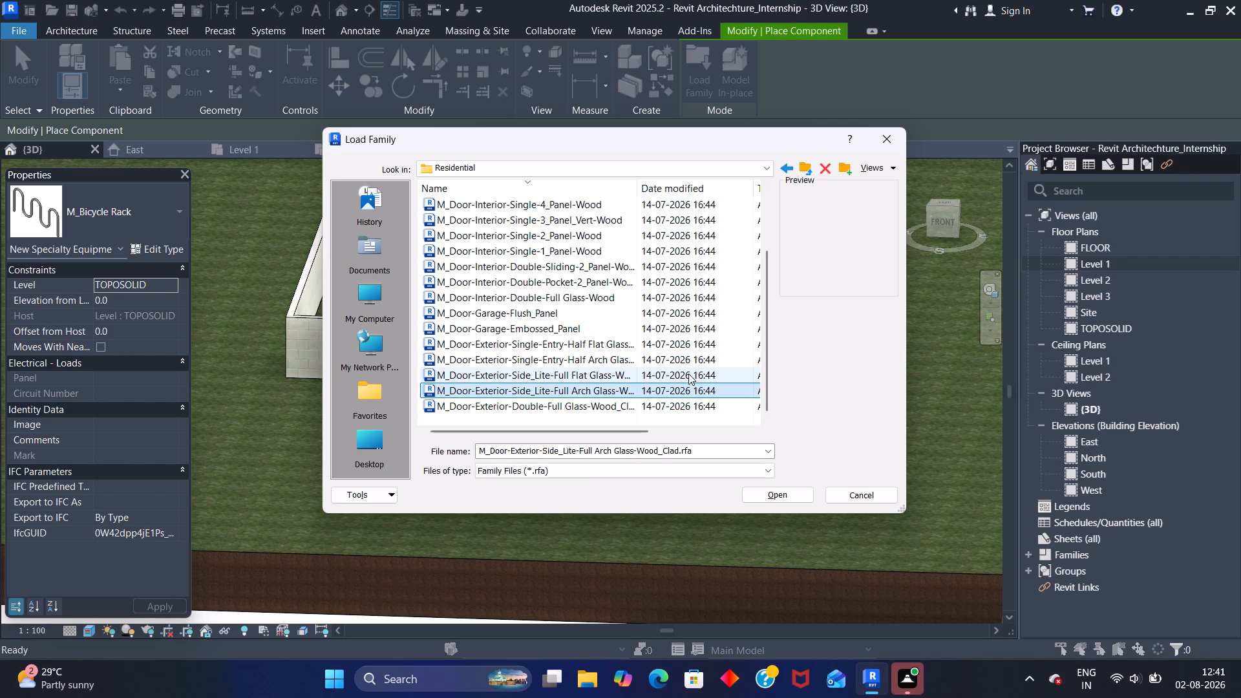
left_click(684, 362)
left_click(684, 348)
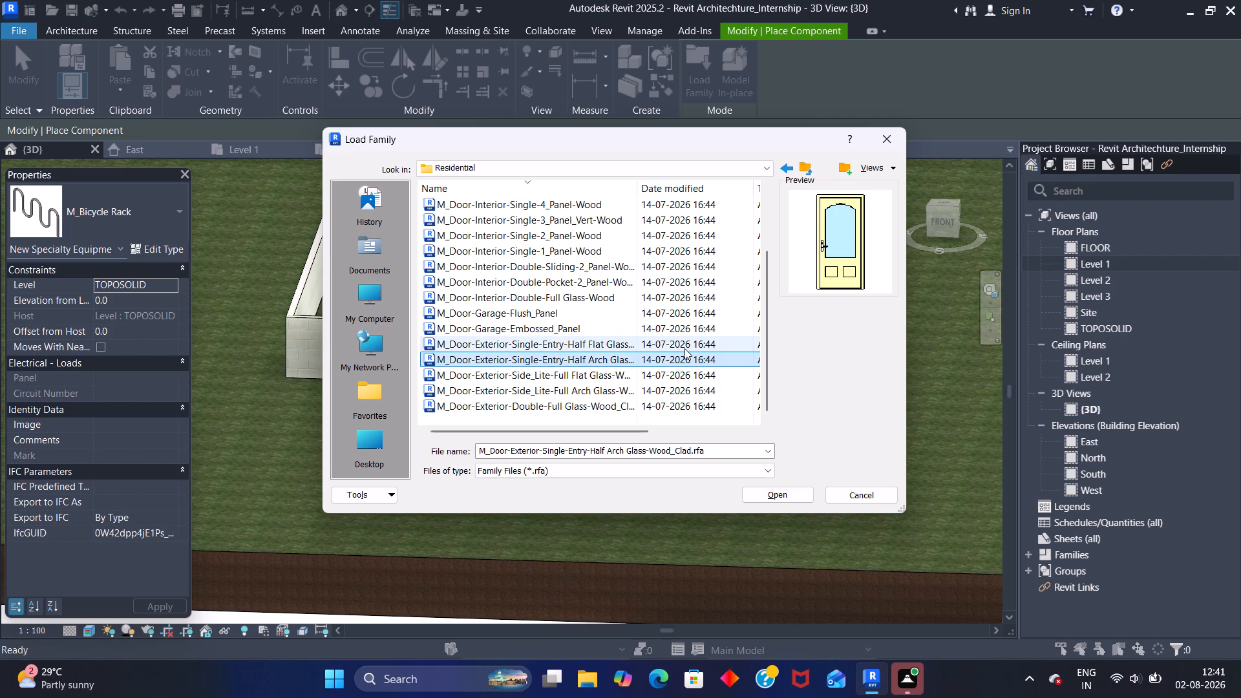
left_click(686, 336)
left_click(683, 332)
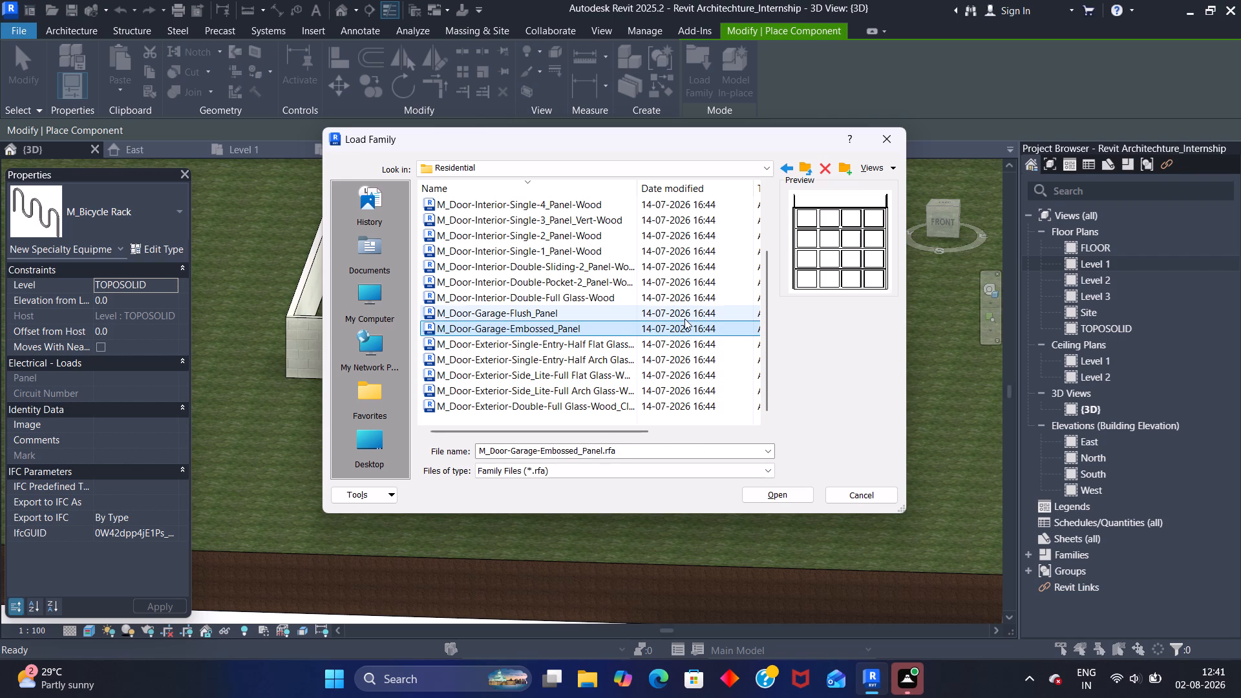
left_click(684, 319)
left_click(692, 299)
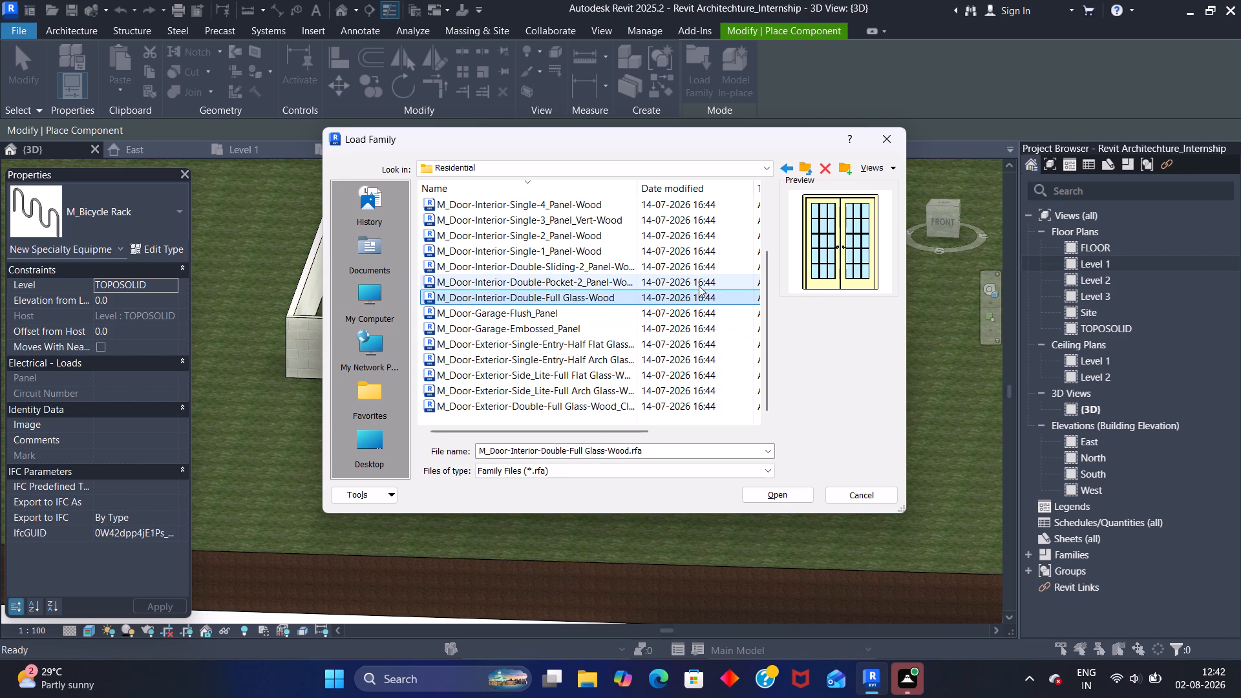
left_click(702, 284)
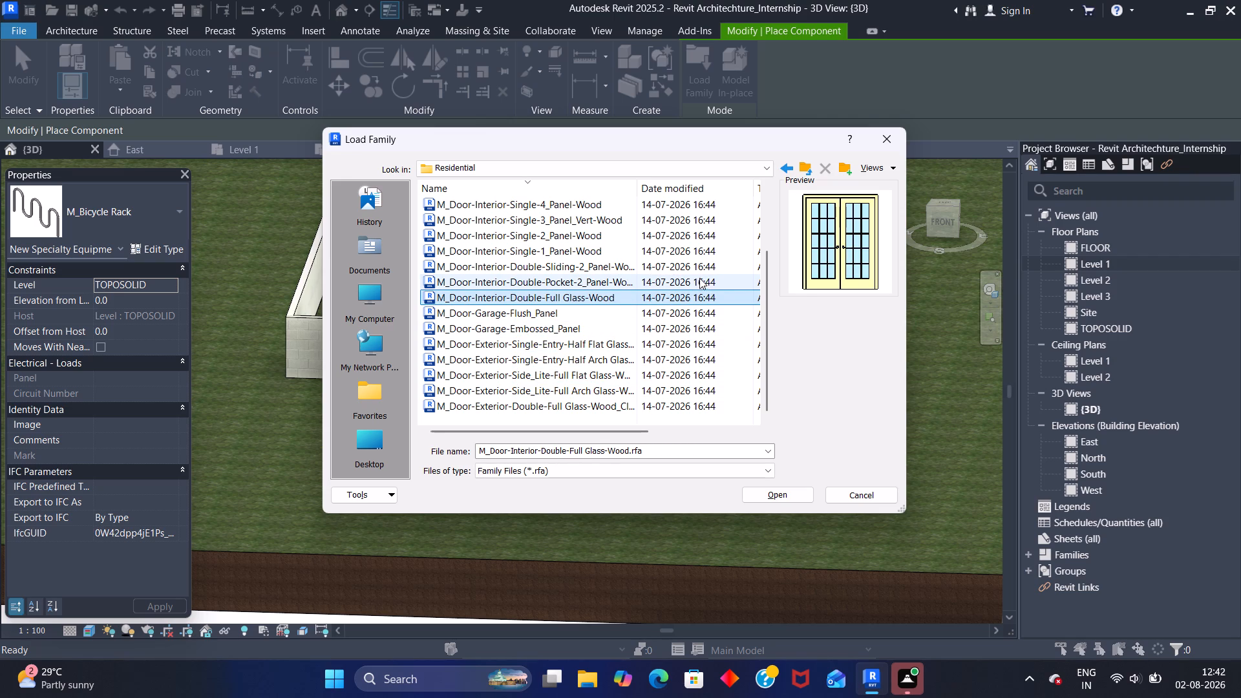
left_click(697, 273)
left_click(695, 252)
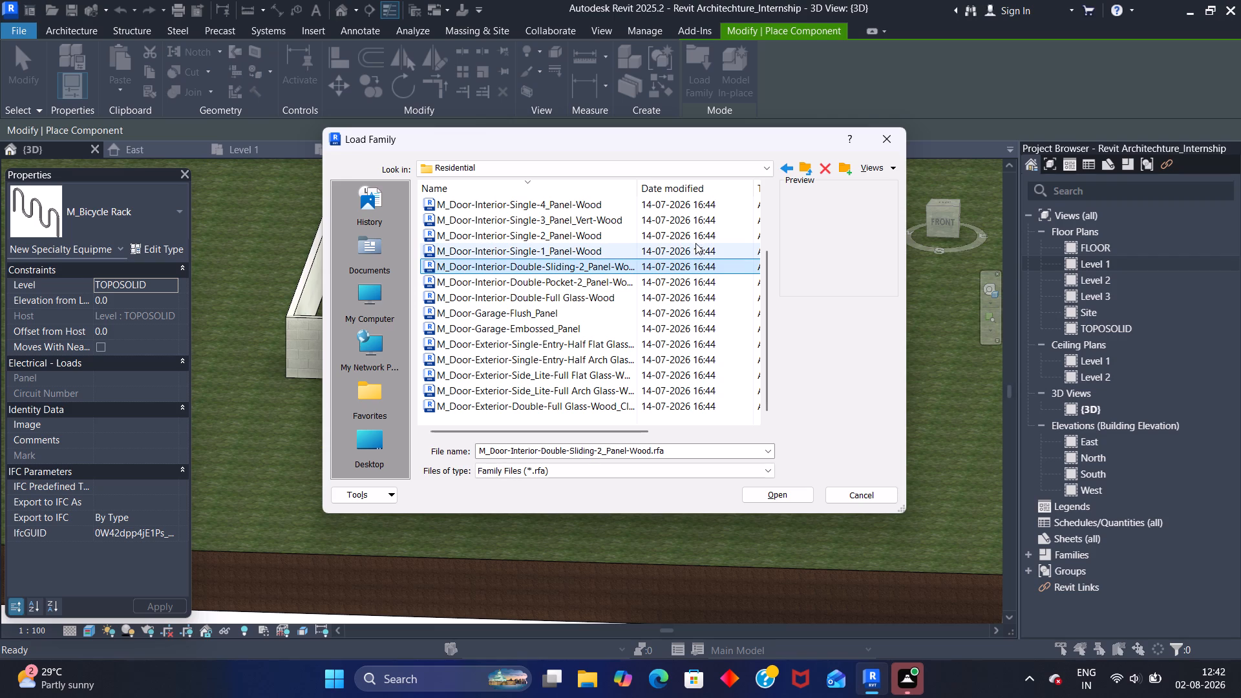
left_click(696, 238)
left_click(697, 226)
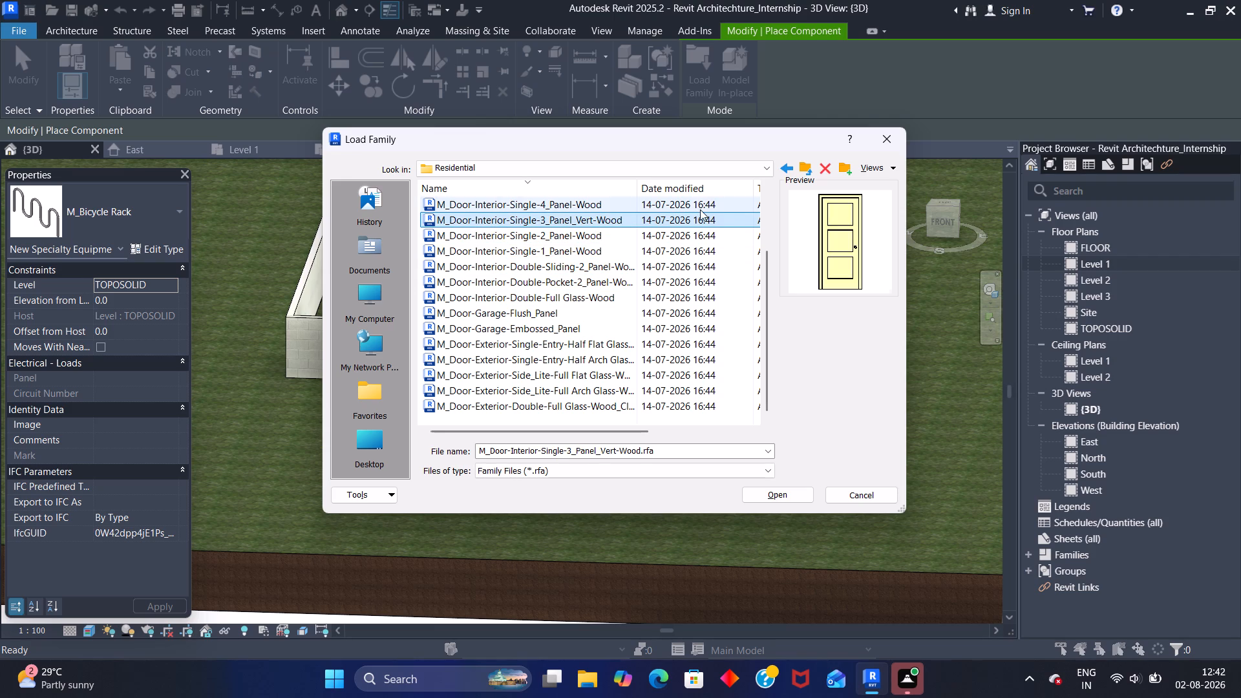
left_click(700, 209)
scroll(668, 392, "down", 3)
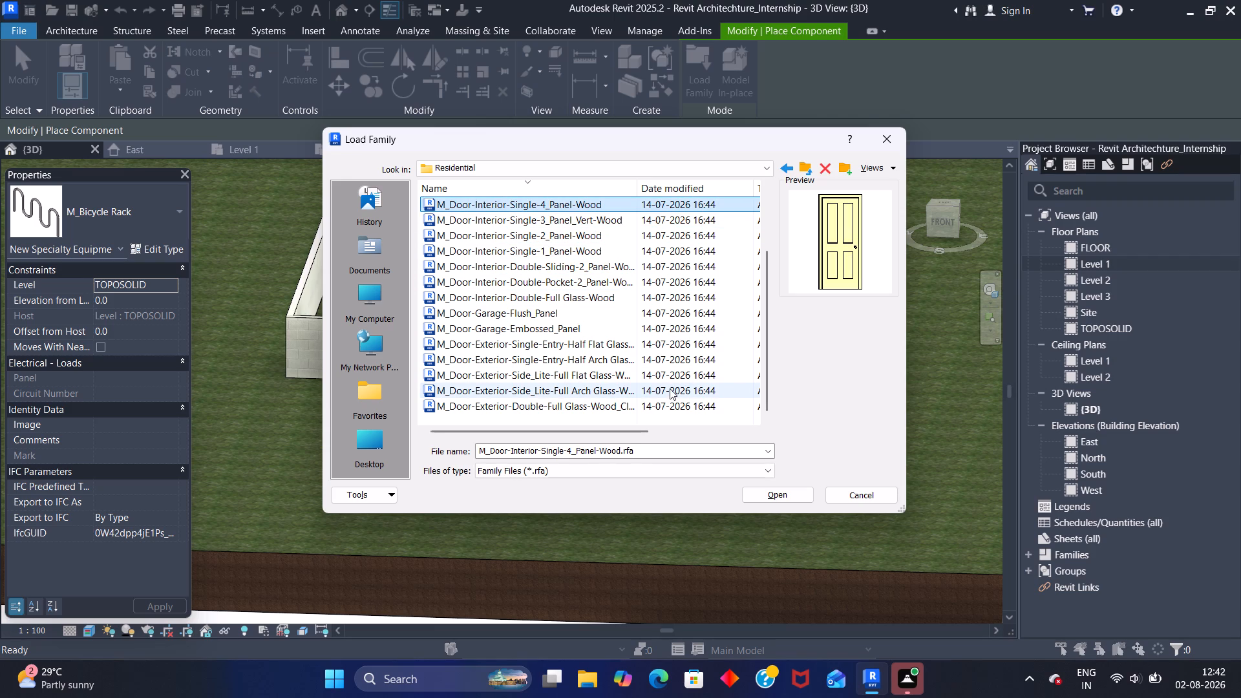
left_click(670, 388)
left_click(677, 377)
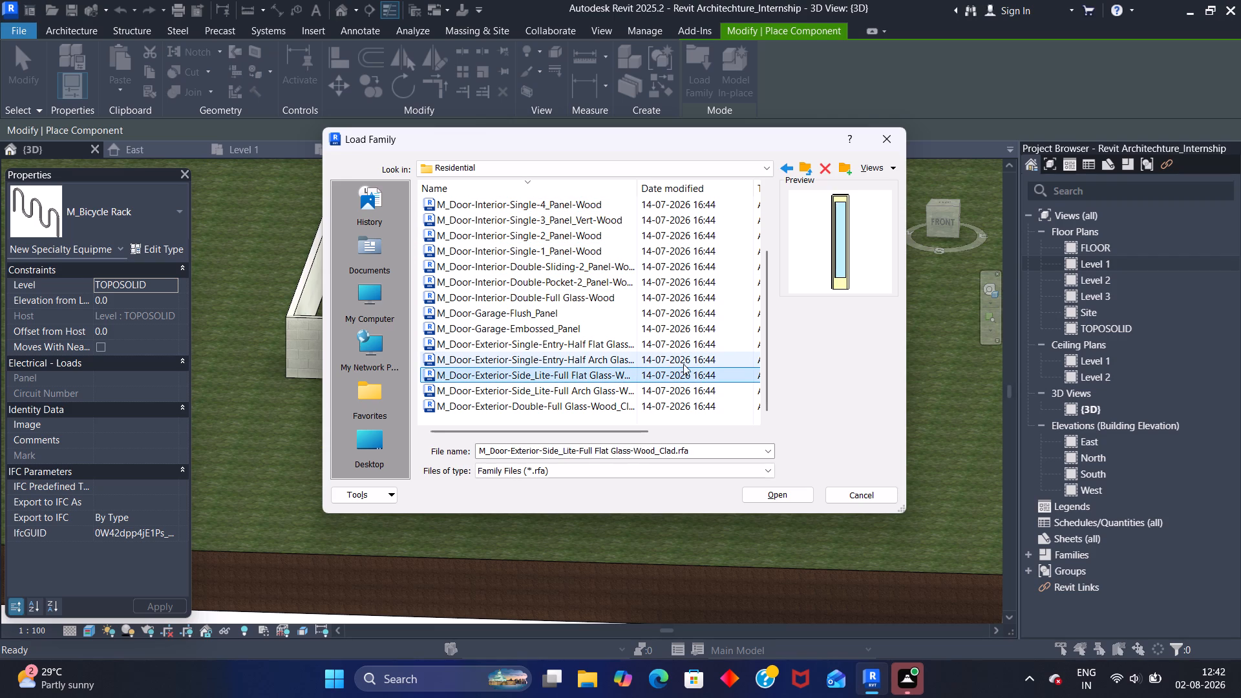
left_click(685, 352)
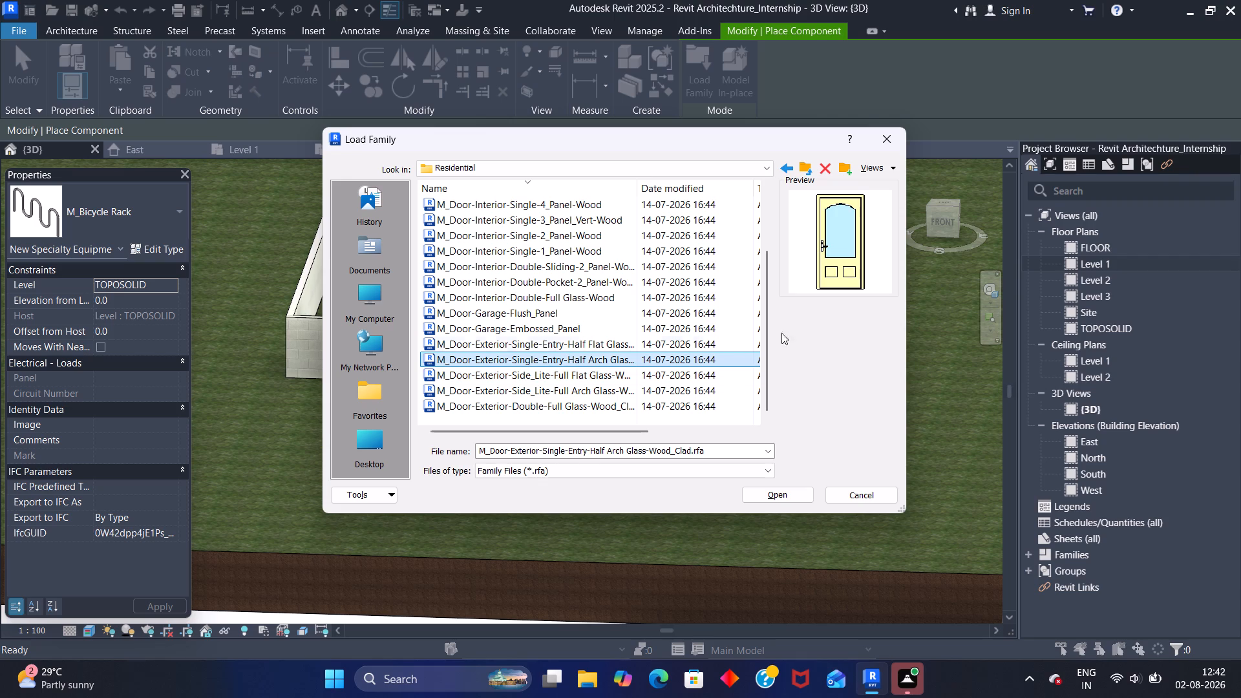
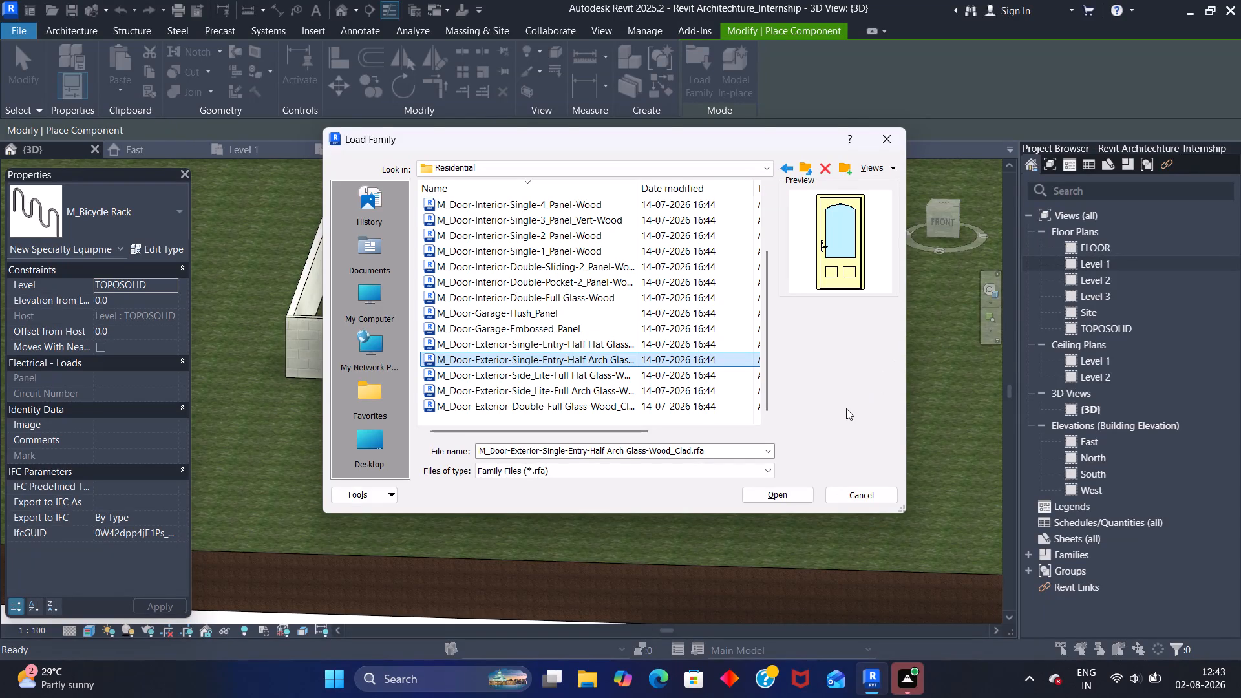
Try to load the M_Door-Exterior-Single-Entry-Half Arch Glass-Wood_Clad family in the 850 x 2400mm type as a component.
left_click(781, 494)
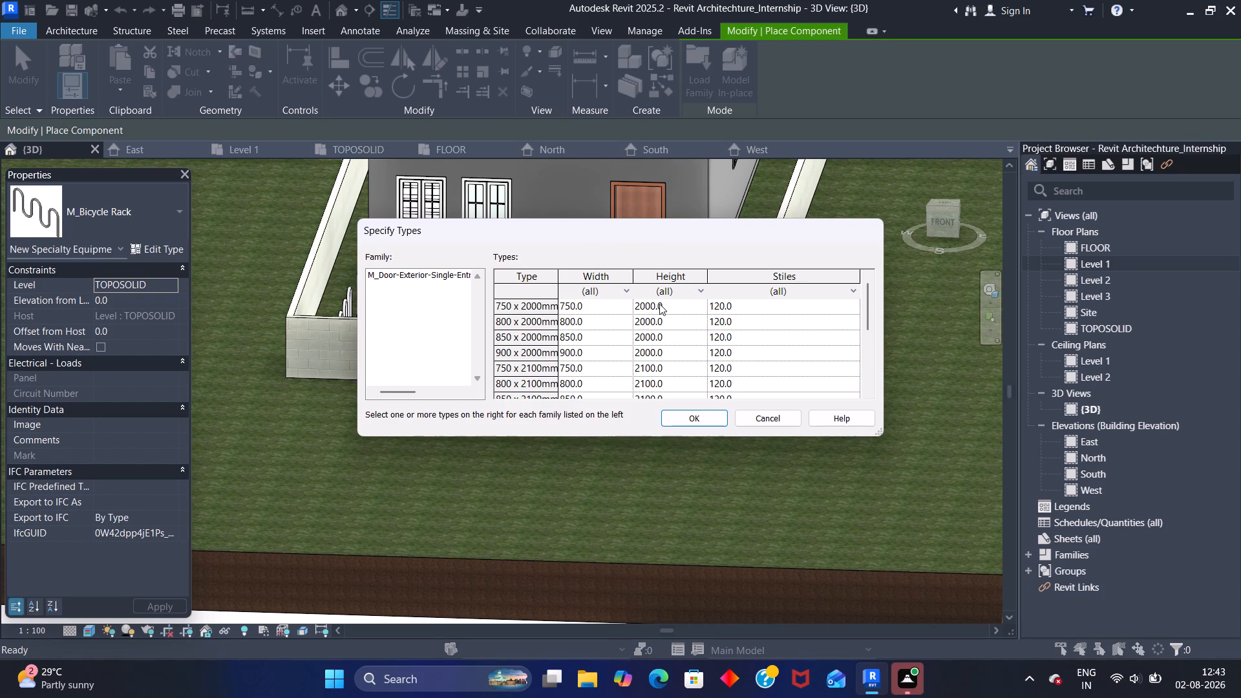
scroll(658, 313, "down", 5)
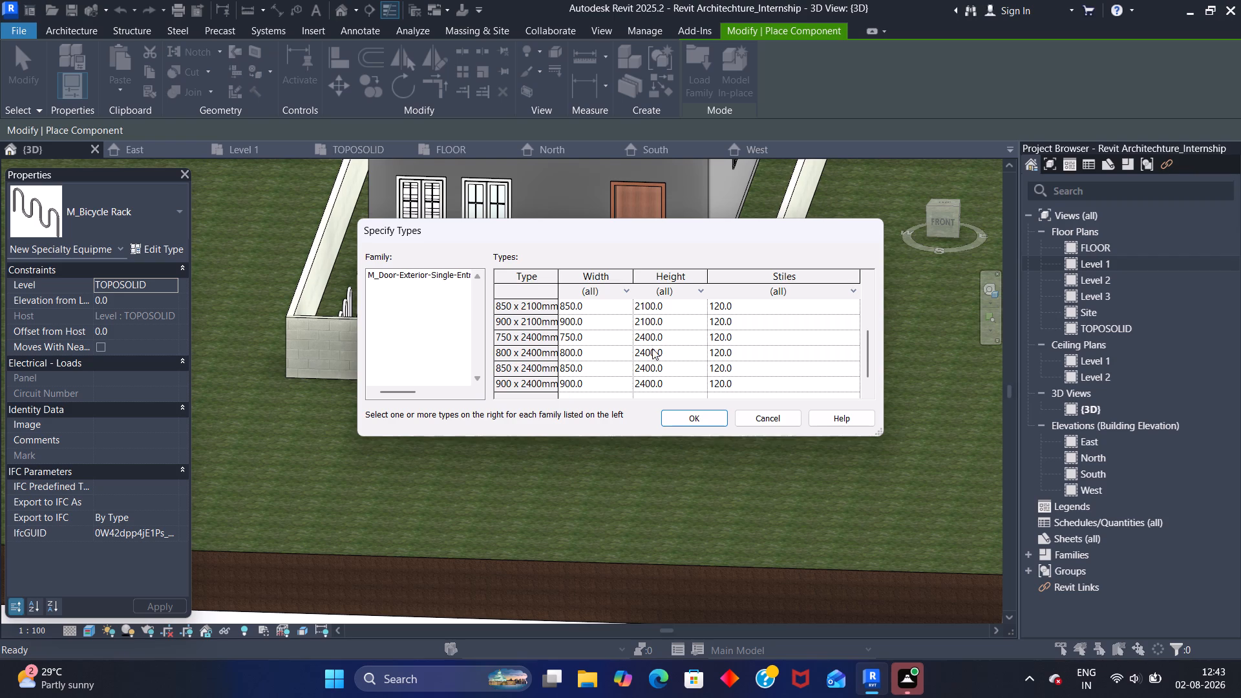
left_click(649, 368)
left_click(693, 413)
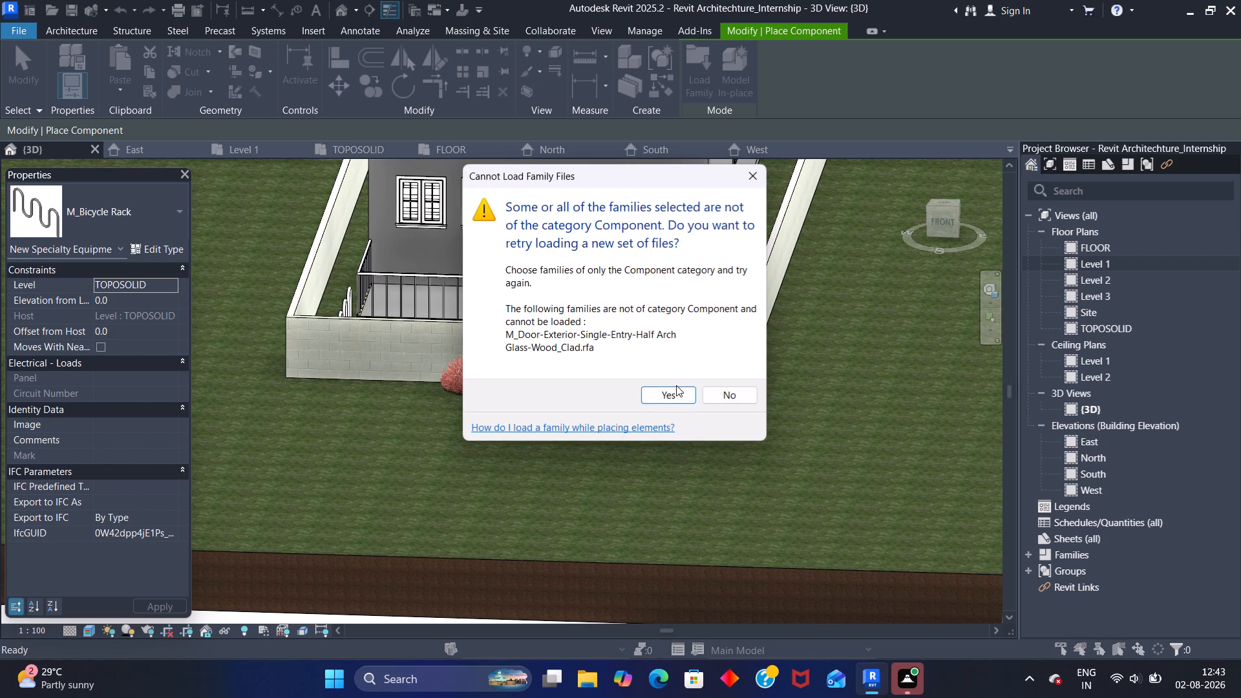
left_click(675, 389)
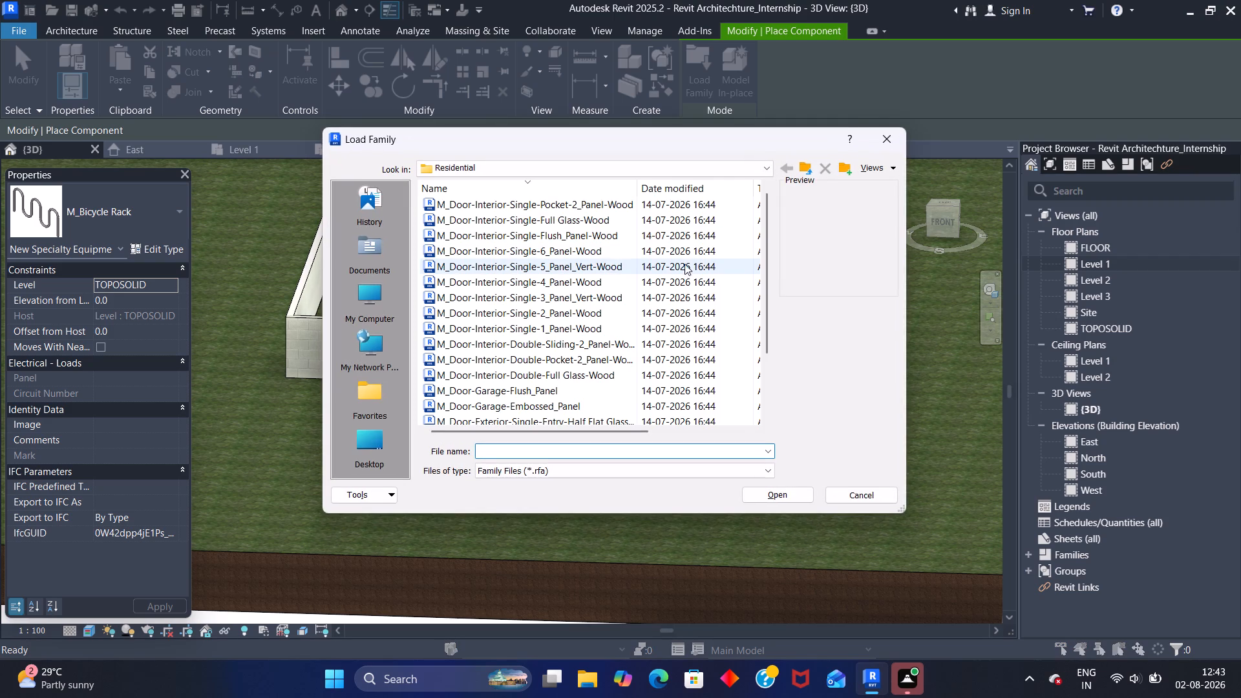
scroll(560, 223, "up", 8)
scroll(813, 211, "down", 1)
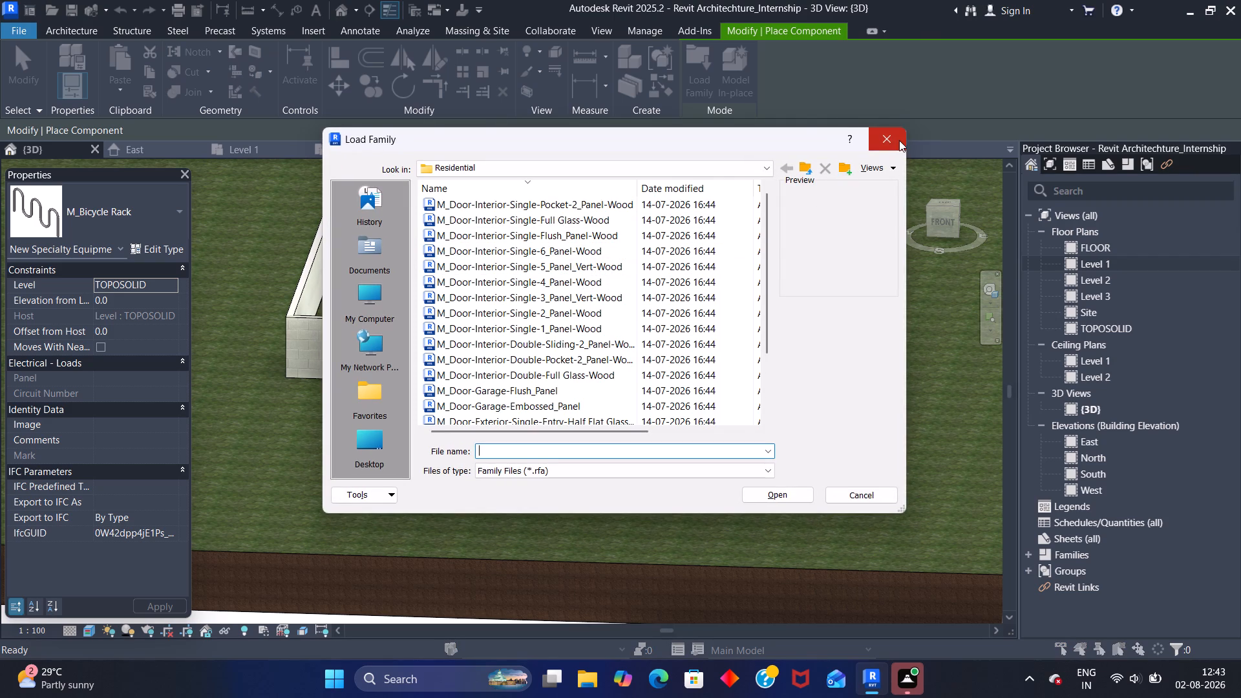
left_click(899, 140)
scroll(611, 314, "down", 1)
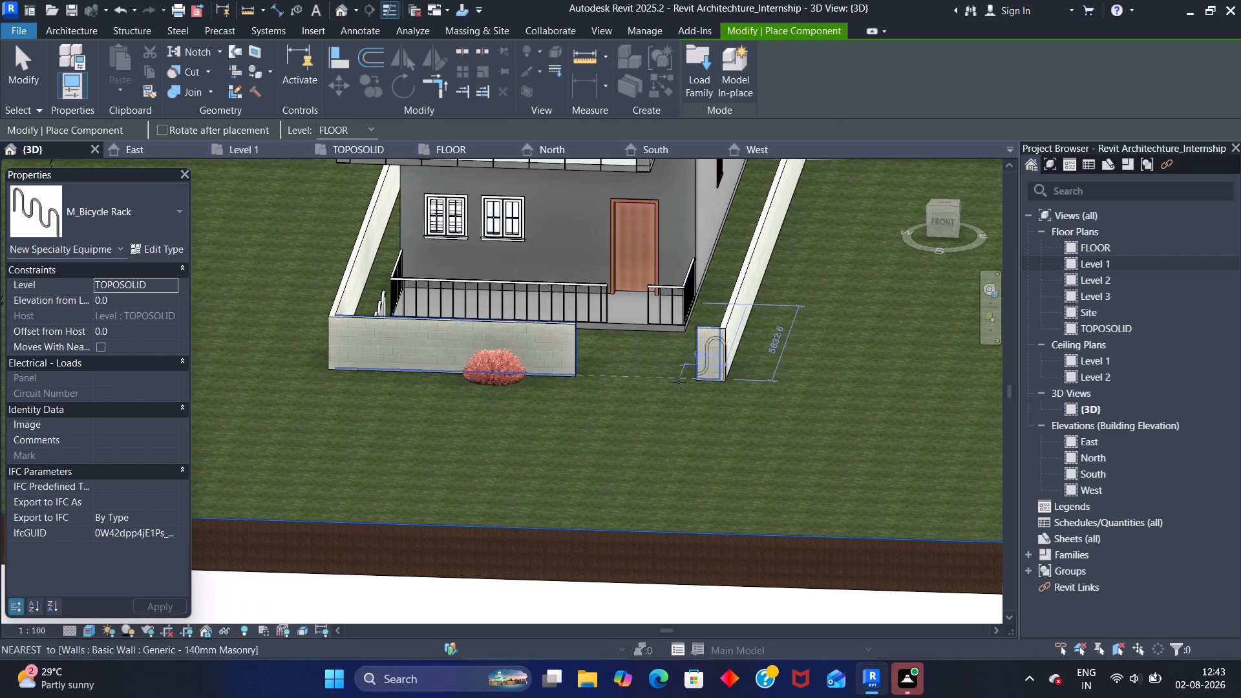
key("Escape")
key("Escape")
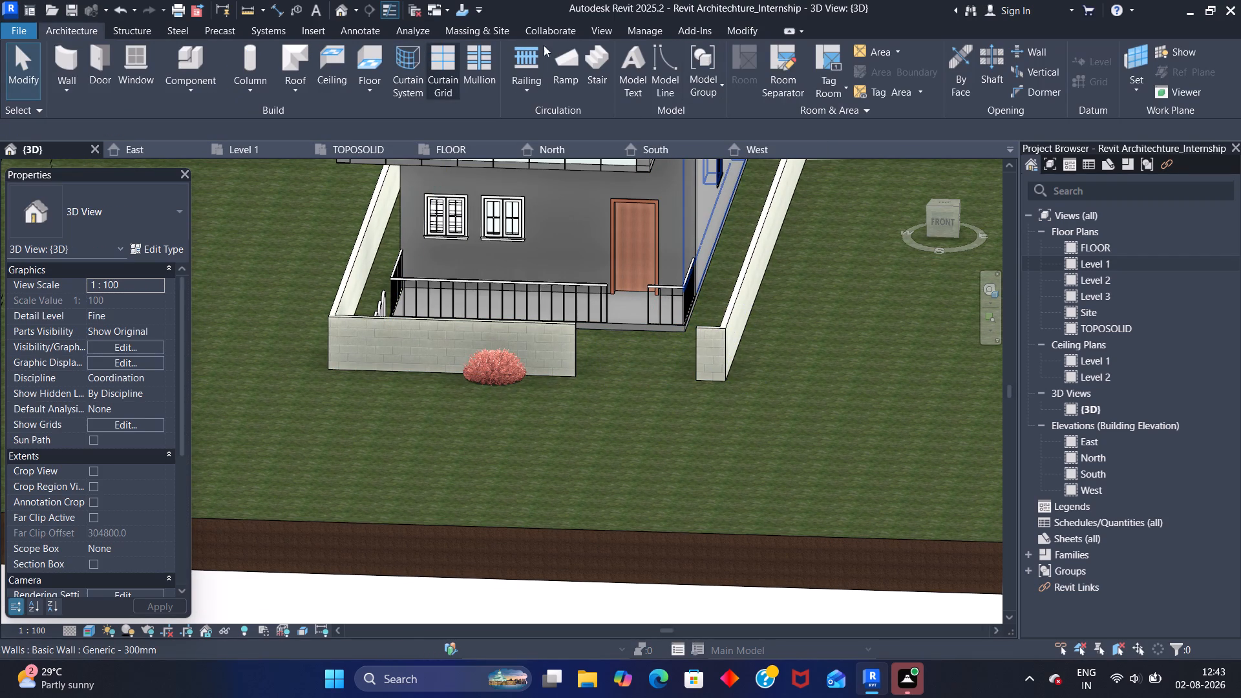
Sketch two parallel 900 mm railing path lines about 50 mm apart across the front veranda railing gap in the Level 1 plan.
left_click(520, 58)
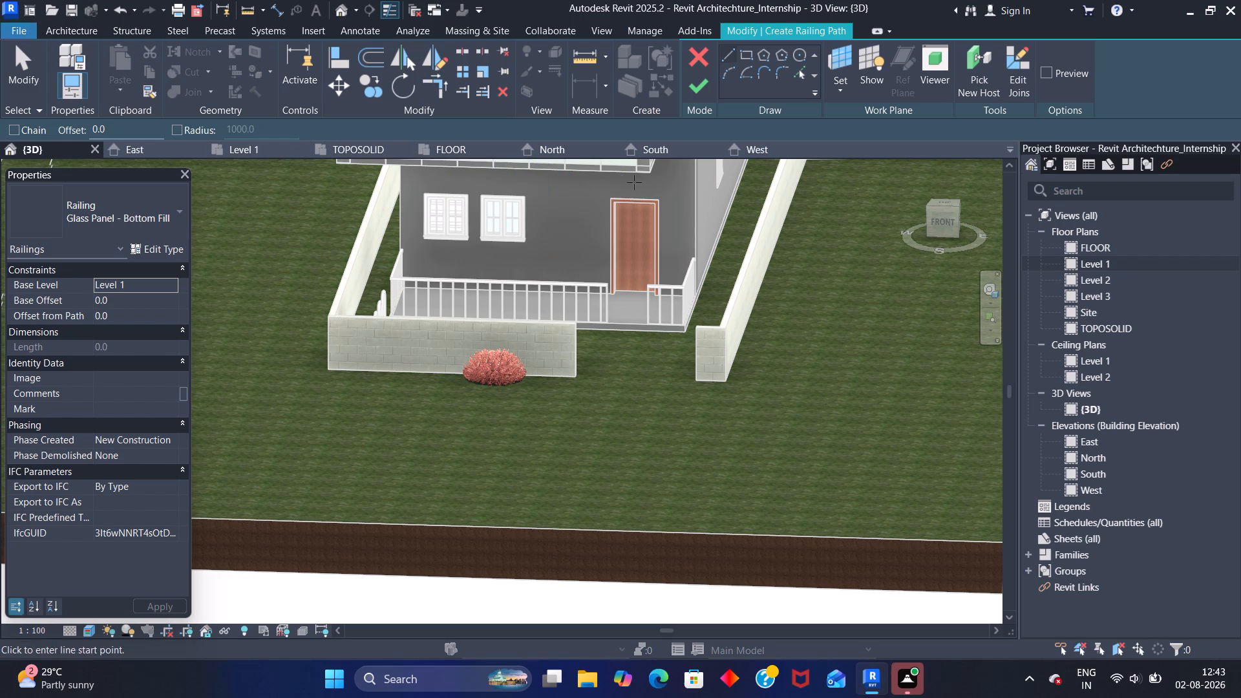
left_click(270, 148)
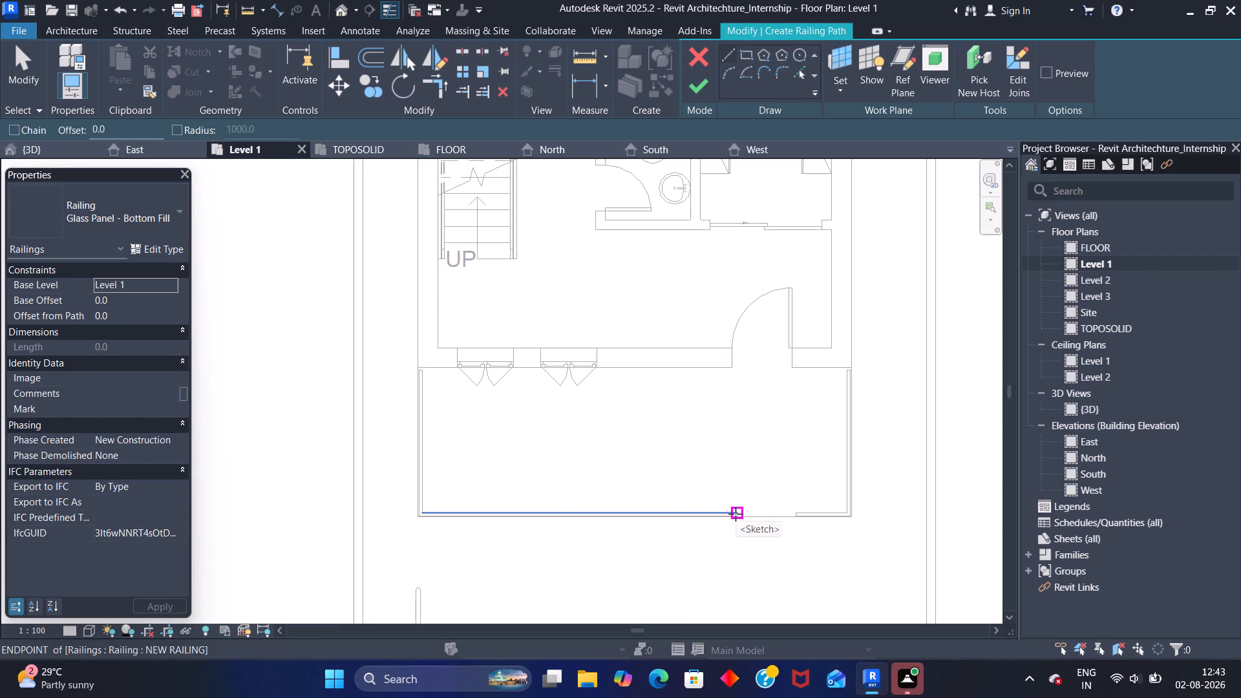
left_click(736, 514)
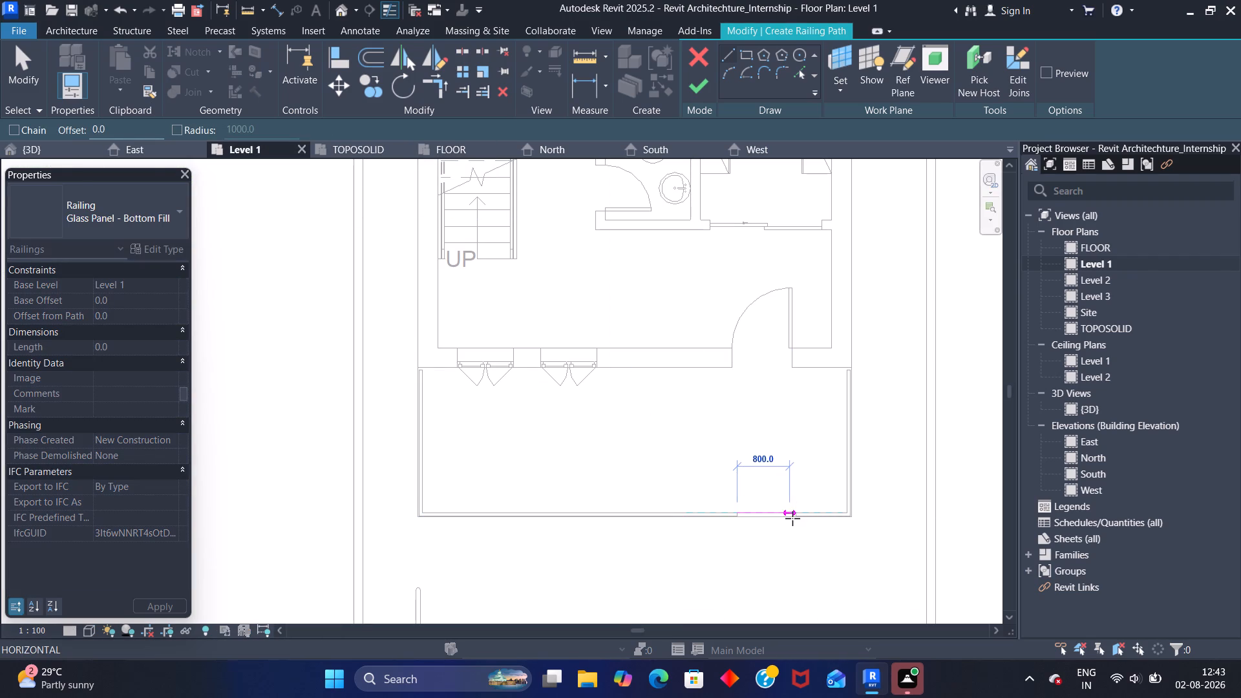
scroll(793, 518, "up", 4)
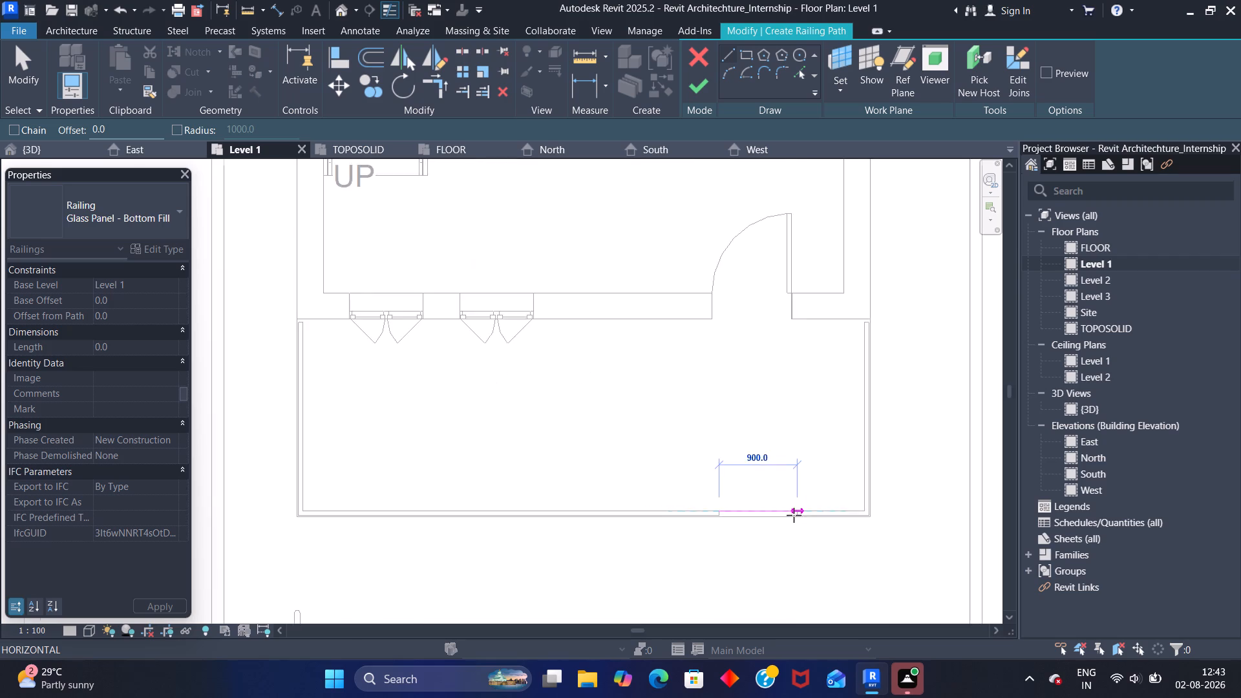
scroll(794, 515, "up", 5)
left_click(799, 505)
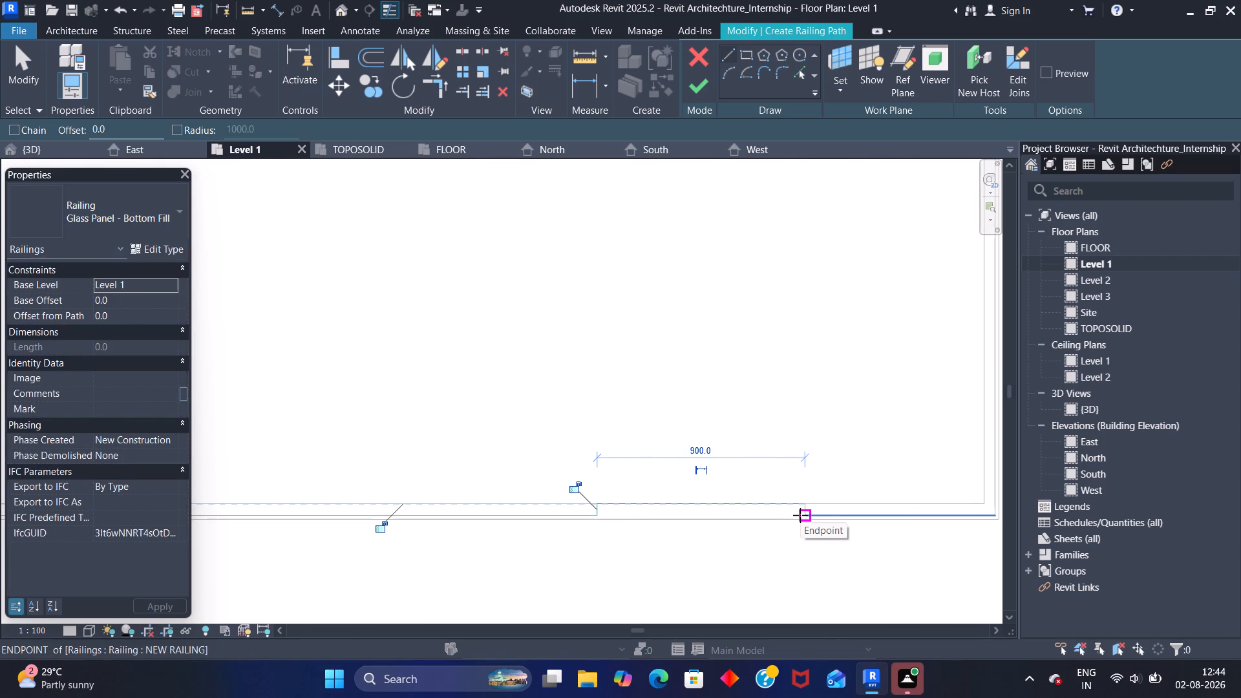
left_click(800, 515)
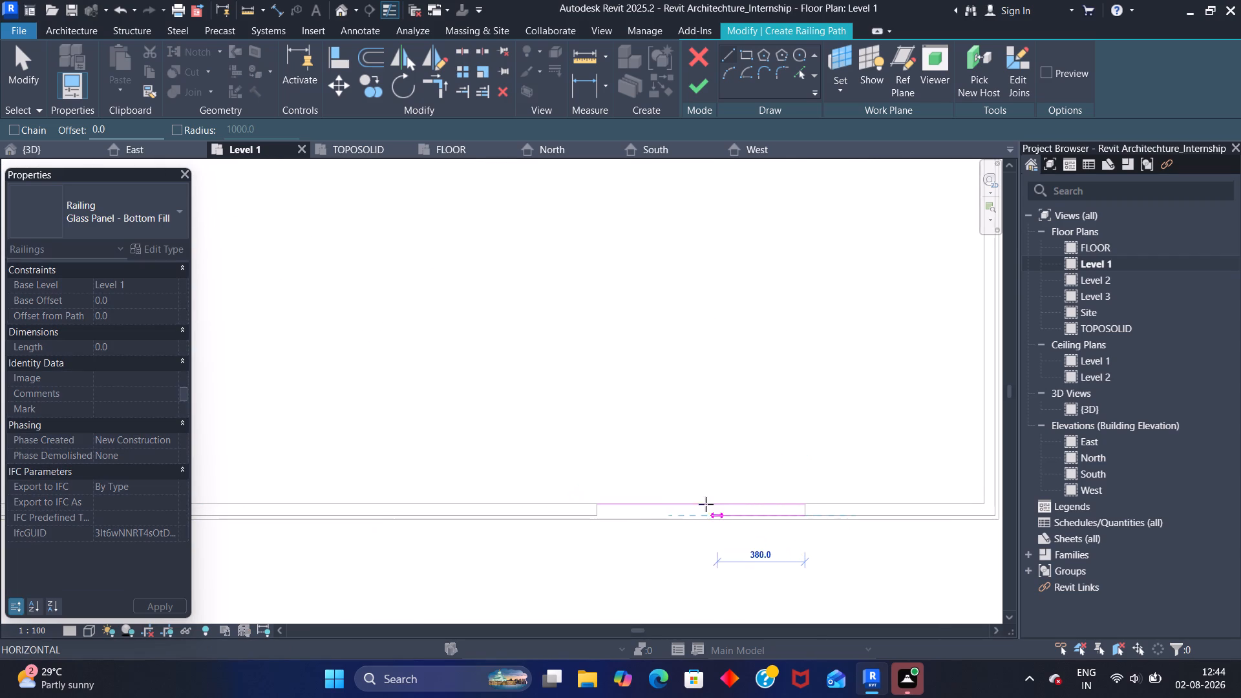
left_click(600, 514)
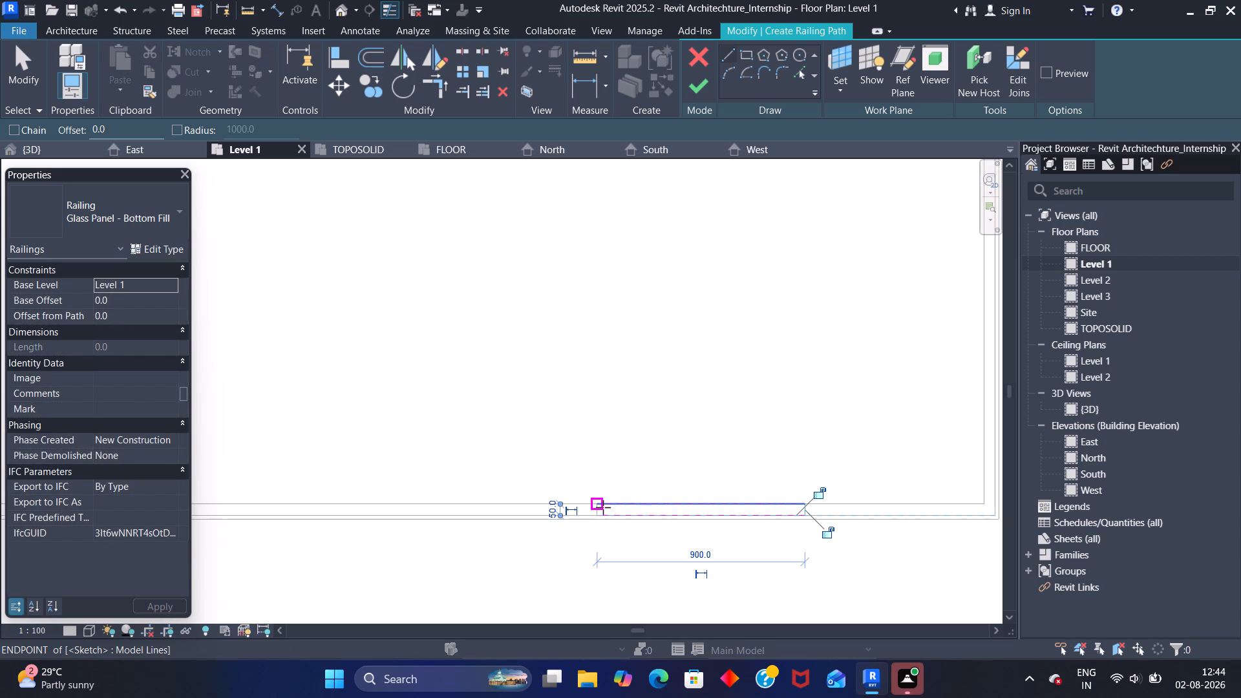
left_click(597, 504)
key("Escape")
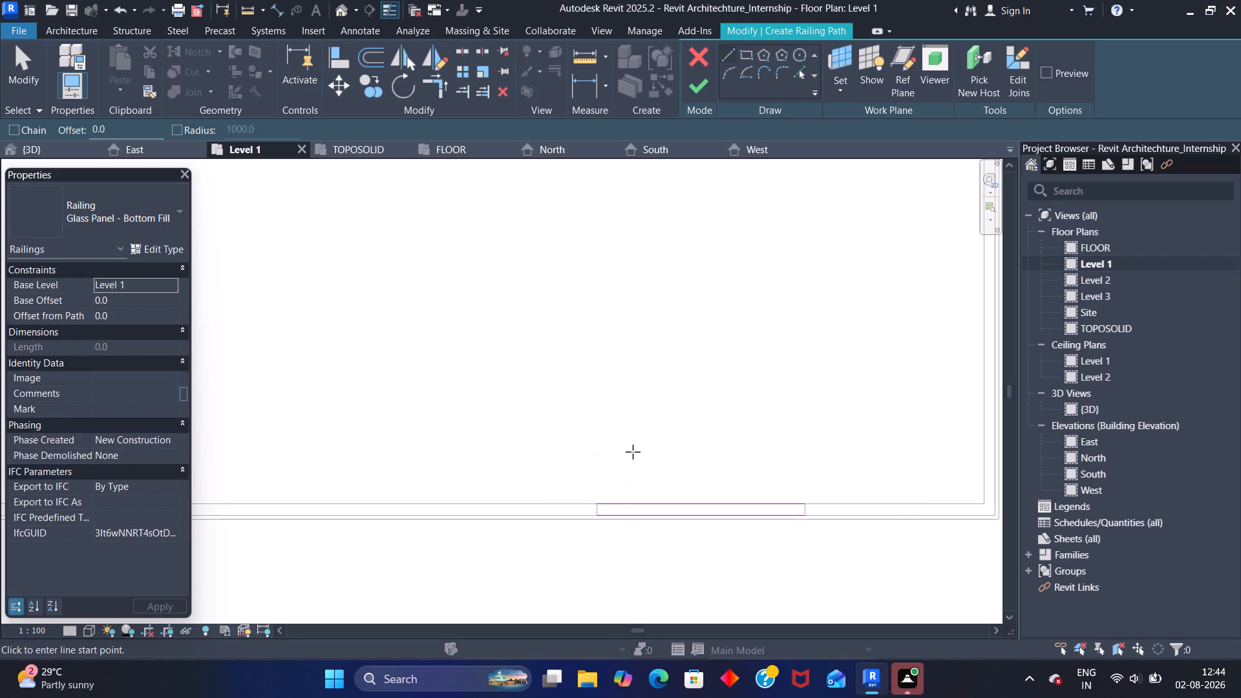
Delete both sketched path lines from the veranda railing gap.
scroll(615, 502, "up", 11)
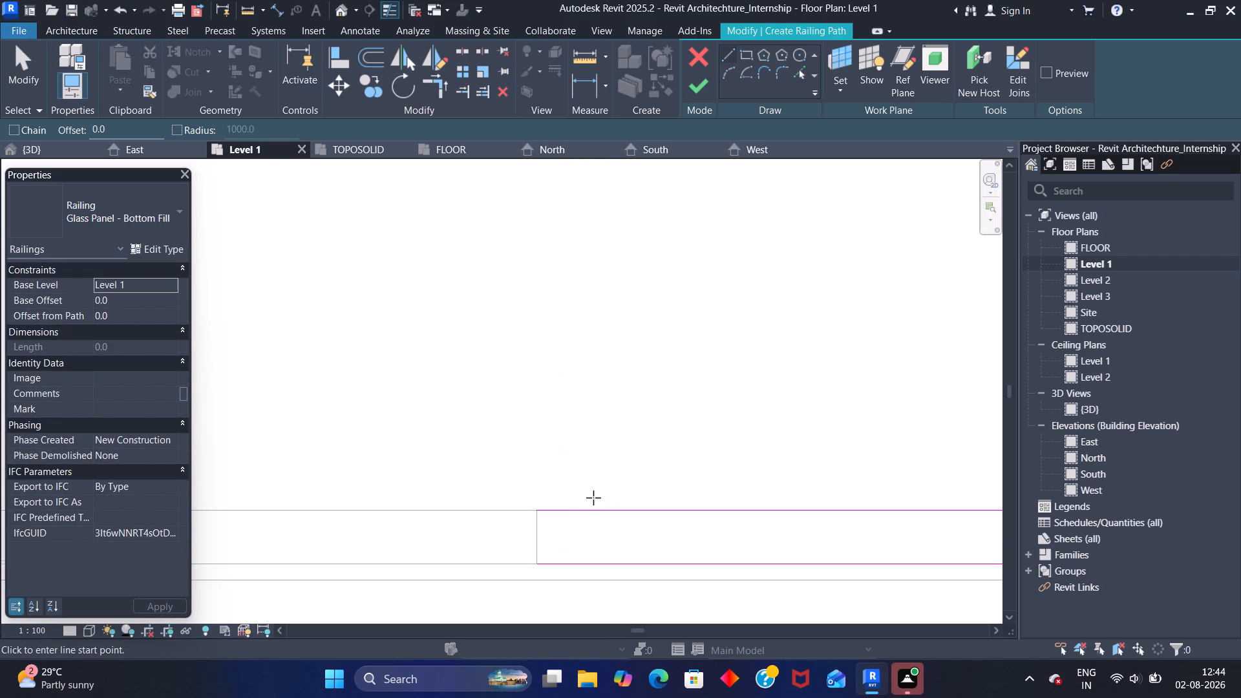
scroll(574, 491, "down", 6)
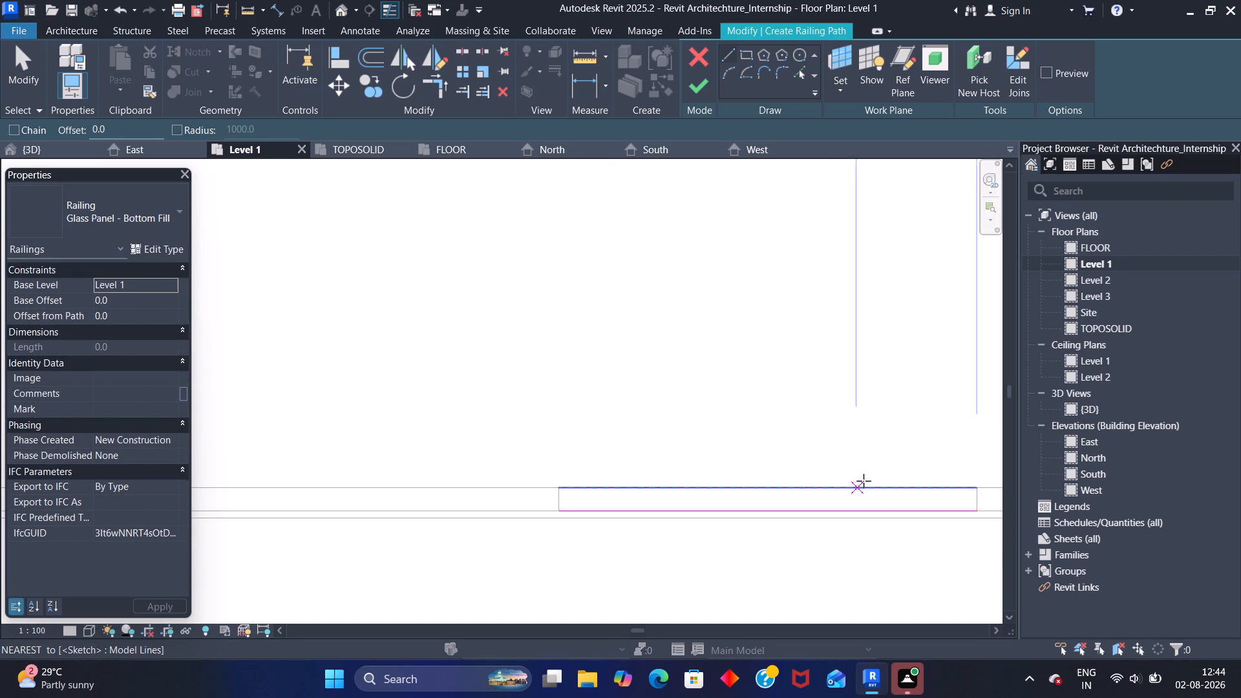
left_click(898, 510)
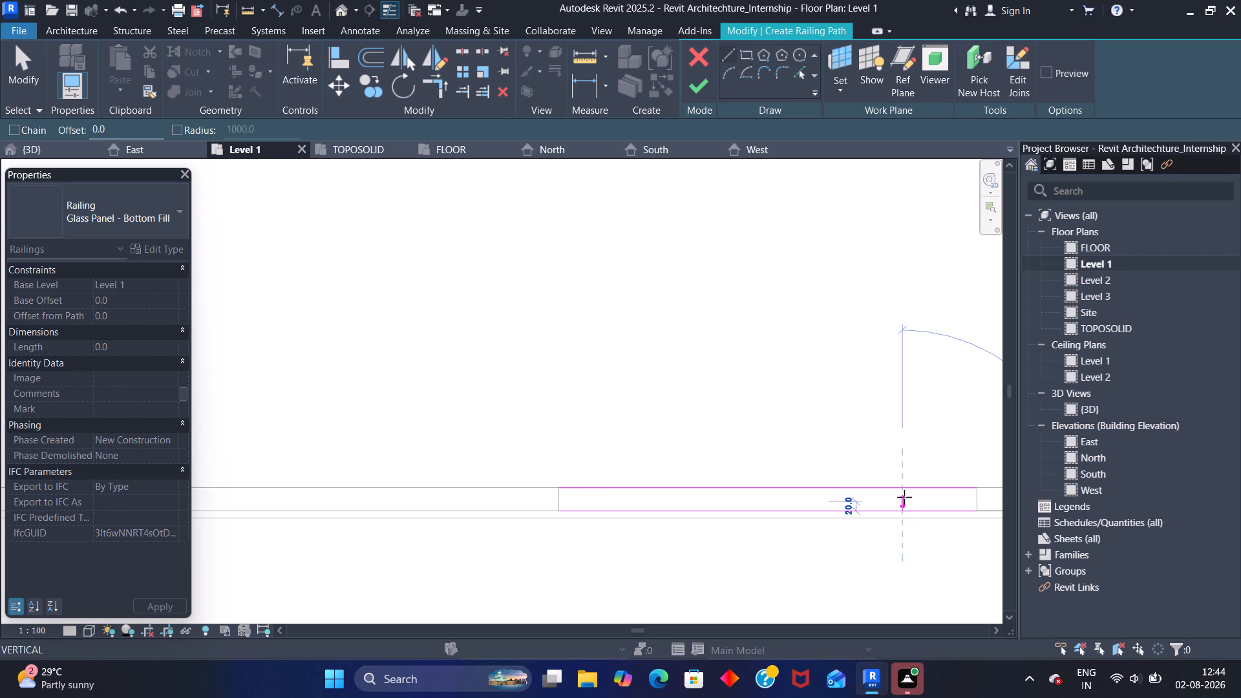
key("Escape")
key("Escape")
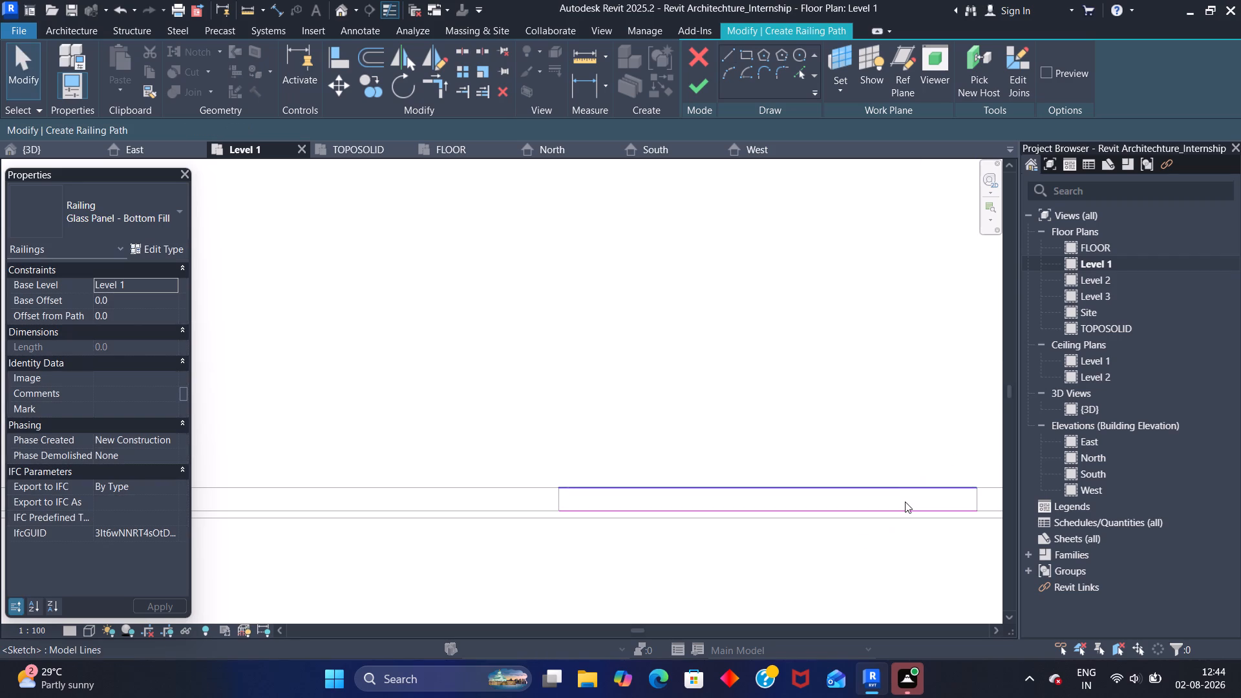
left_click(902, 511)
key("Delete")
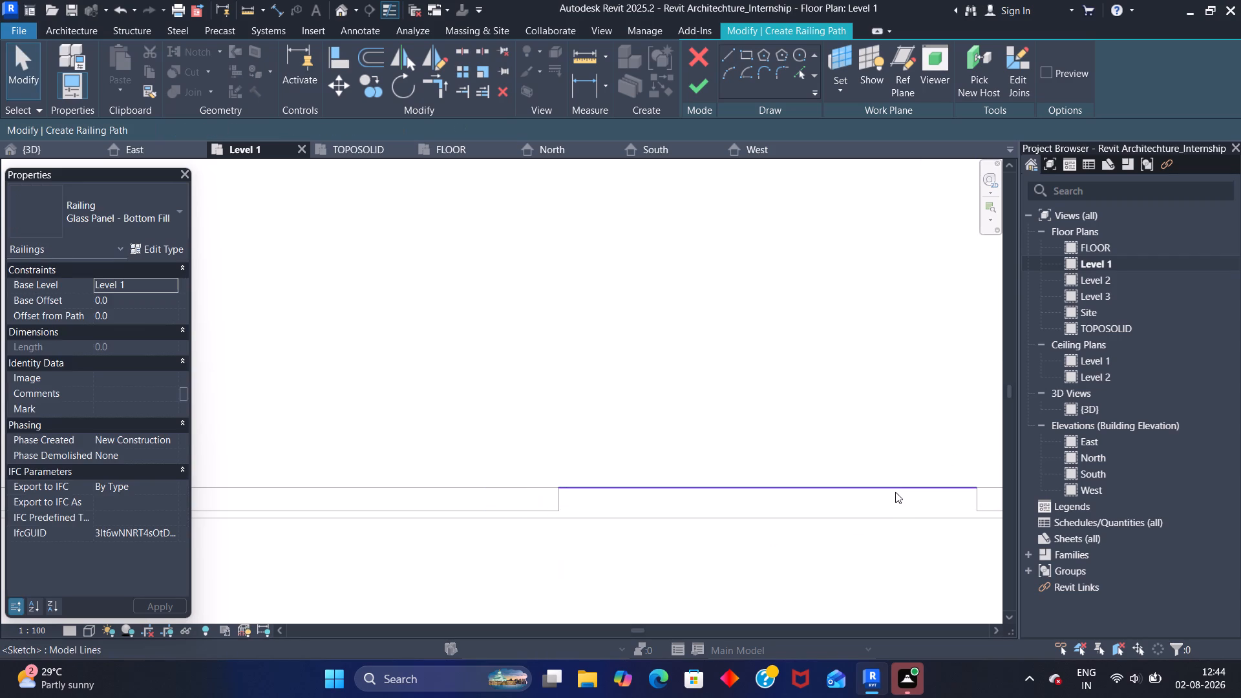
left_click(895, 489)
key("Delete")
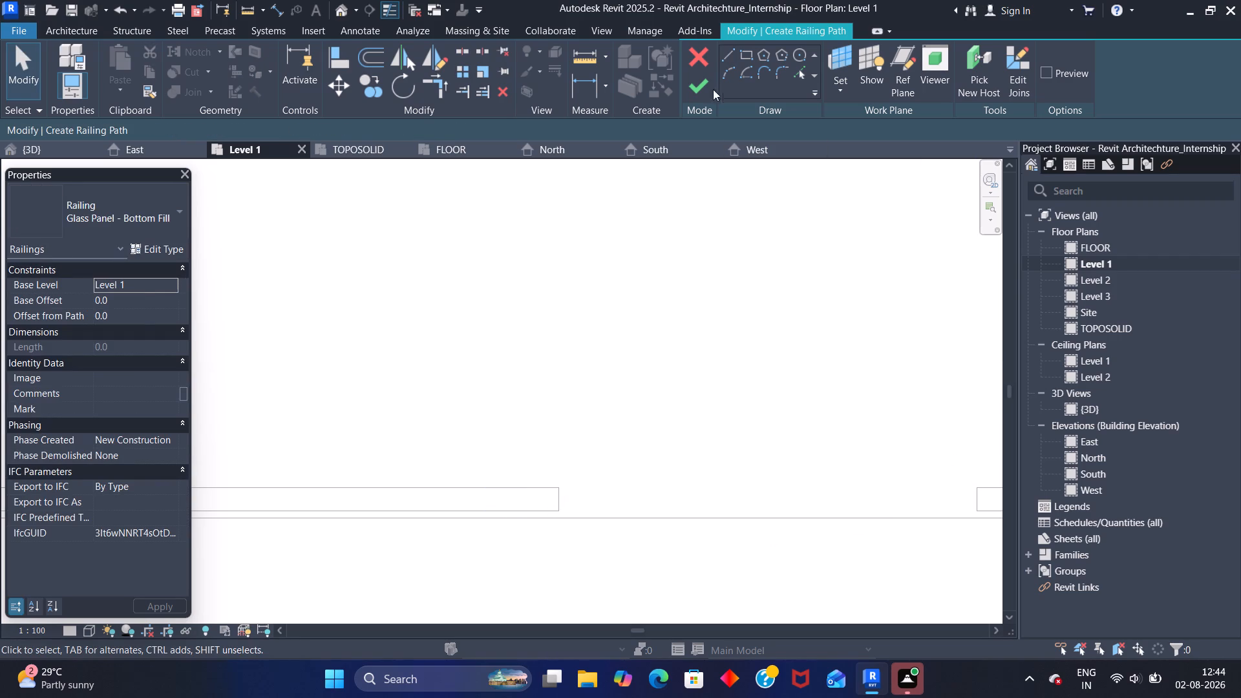
Create a Glass Panel - Bottom Fill railing on a rectangular path about 900 x 50 mm filling the veranda railing gap.
left_click(743, 54)
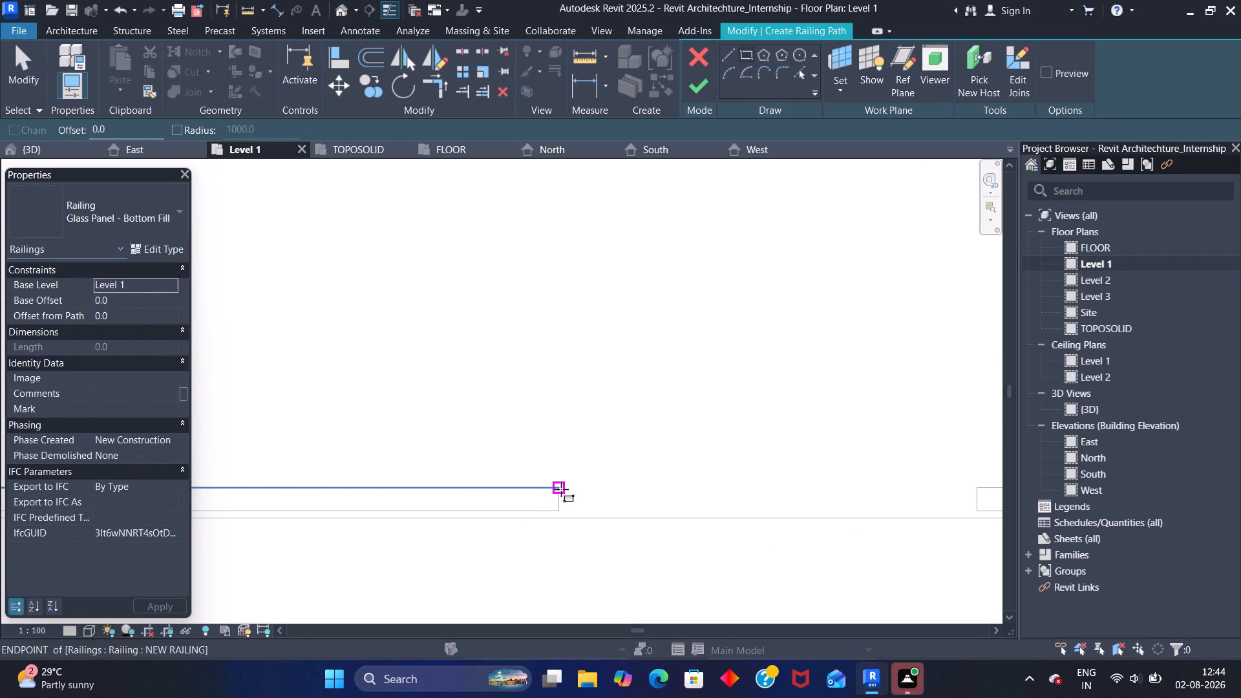
left_click(558, 487)
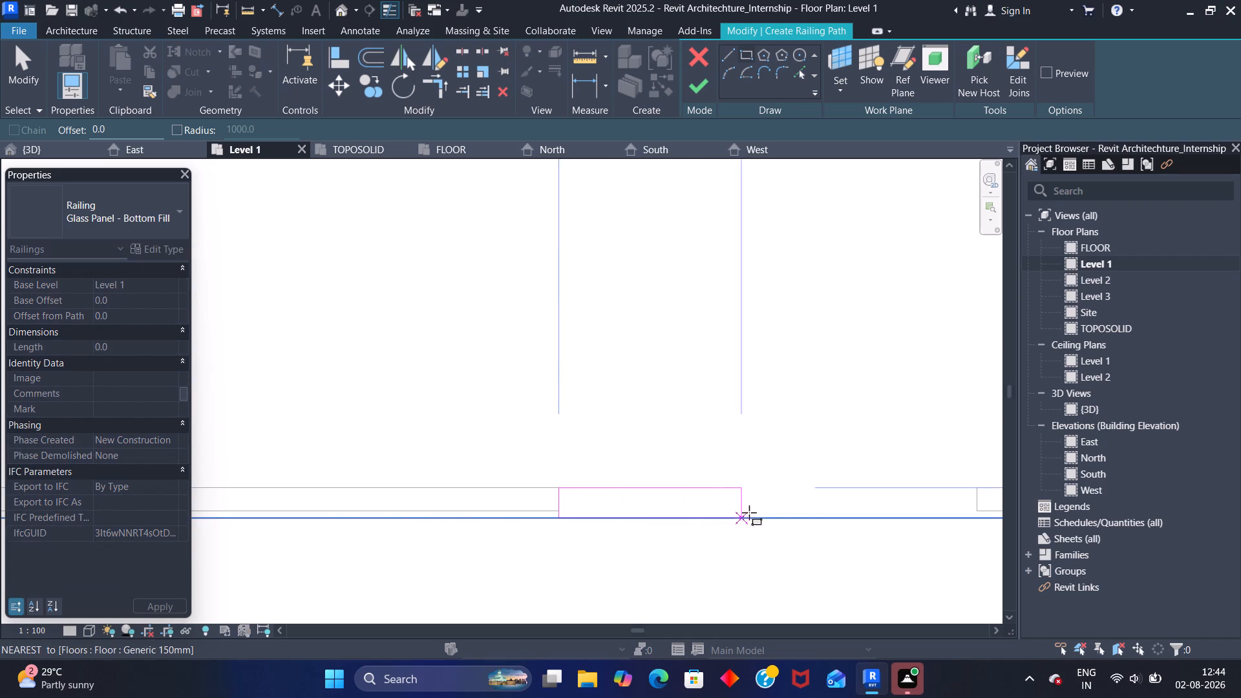
left_click(977, 509)
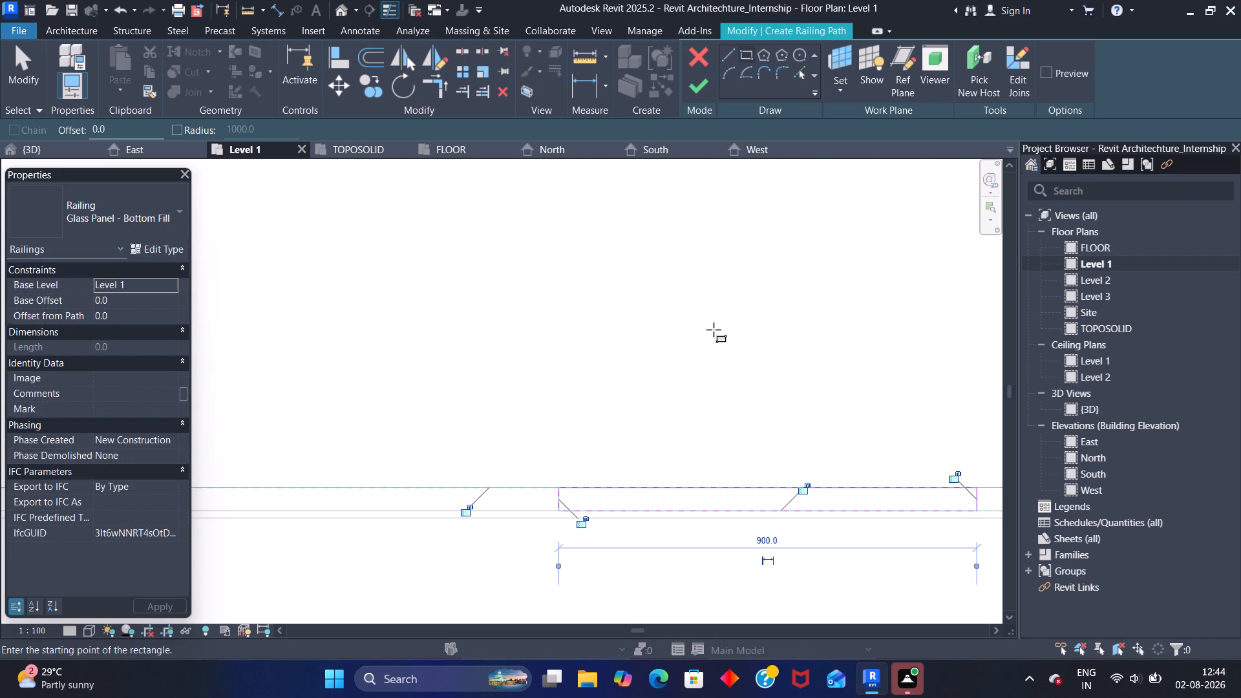
left_click(690, 81)
scroll(833, 428, "down", 1)
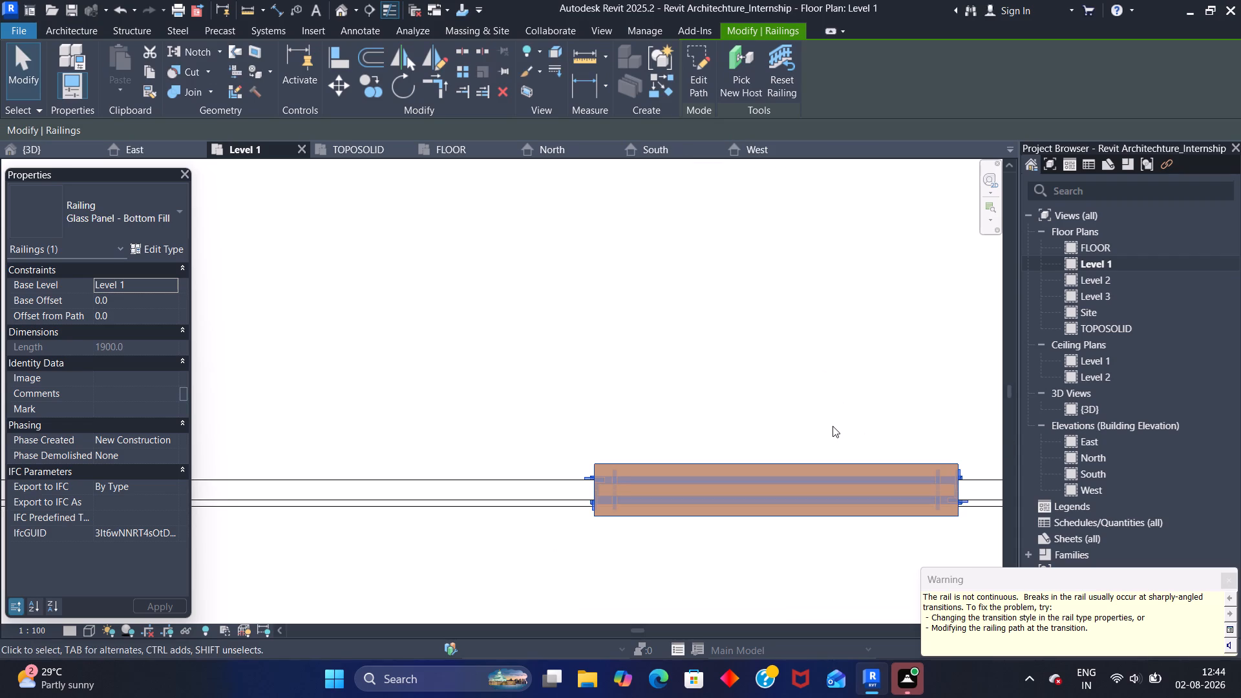
left_click(825, 405)
scroll(721, 383, "down", 1)
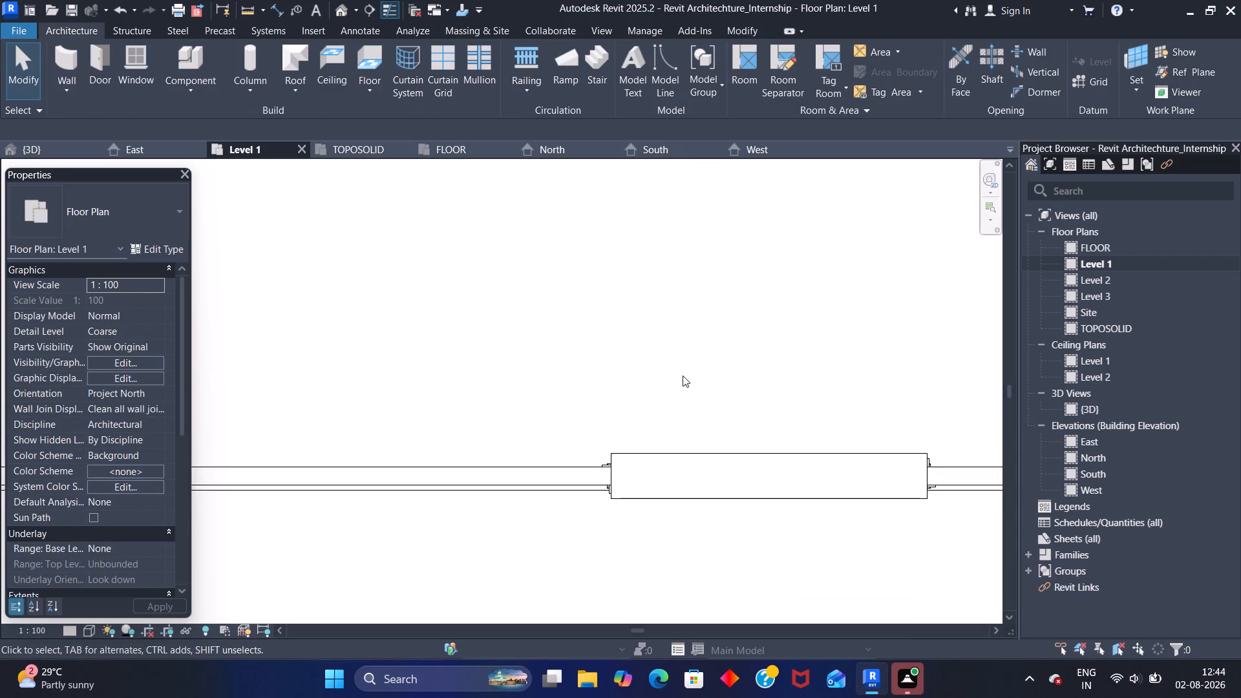
scroll(665, 372, "down", 2)
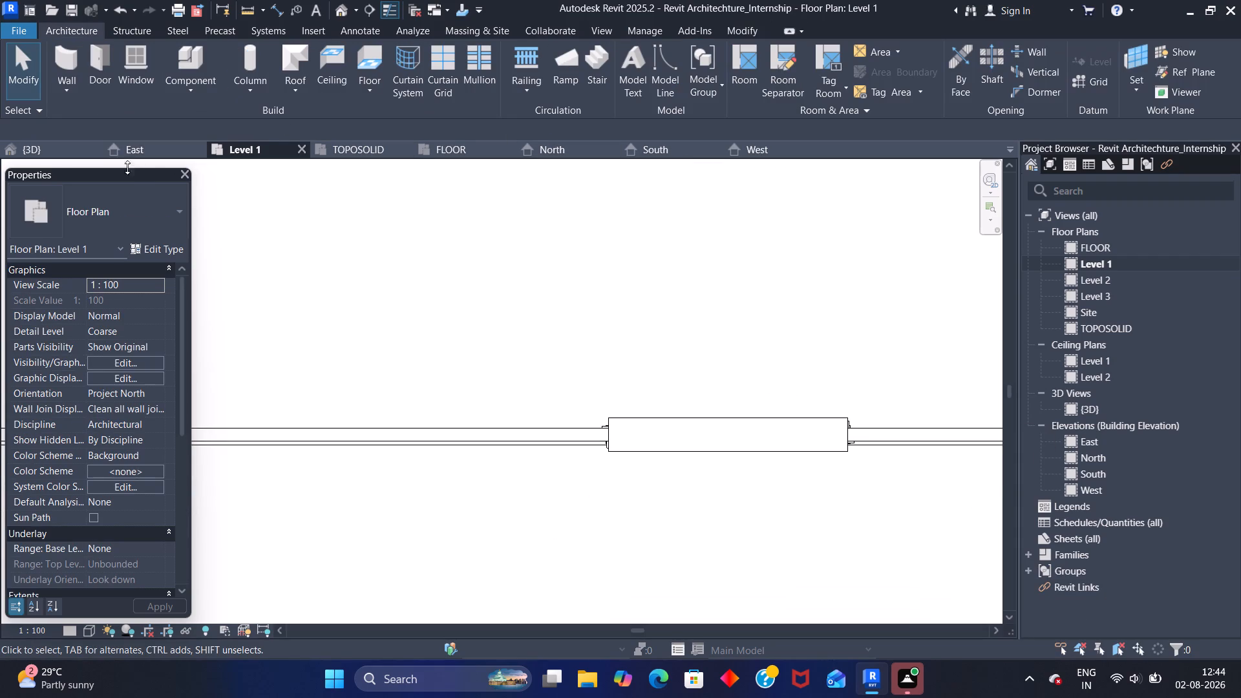
Examine the new glass panel railing and the boundary wall opening in the 3D view.
left_click(88, 144)
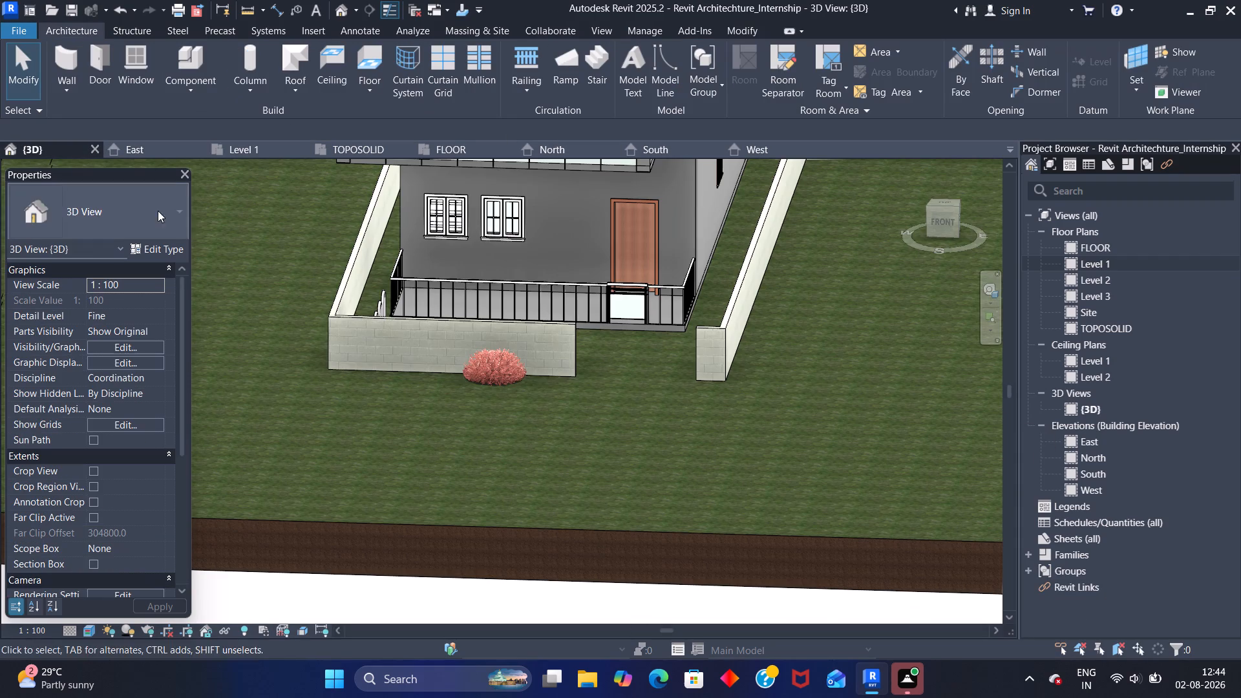
scroll(620, 344, "up", 7)
scroll(620, 344, "down", 3)
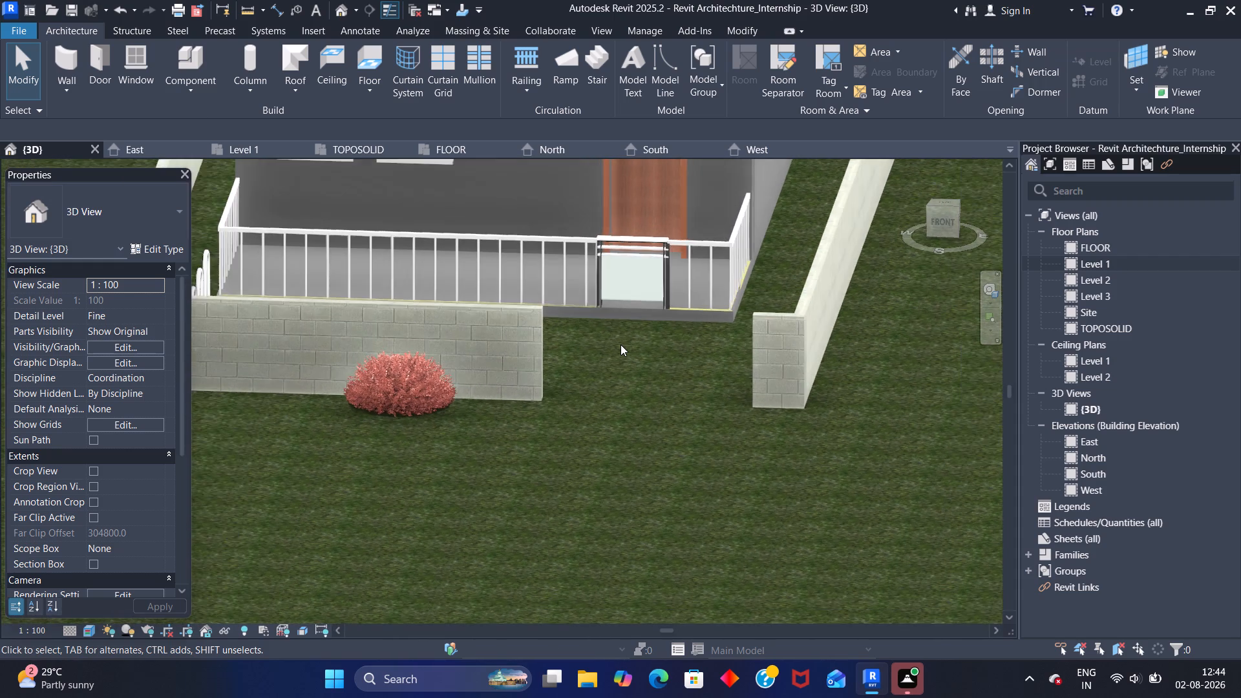
scroll(622, 344, "up", 1)
scroll(606, 344, "down", 3)
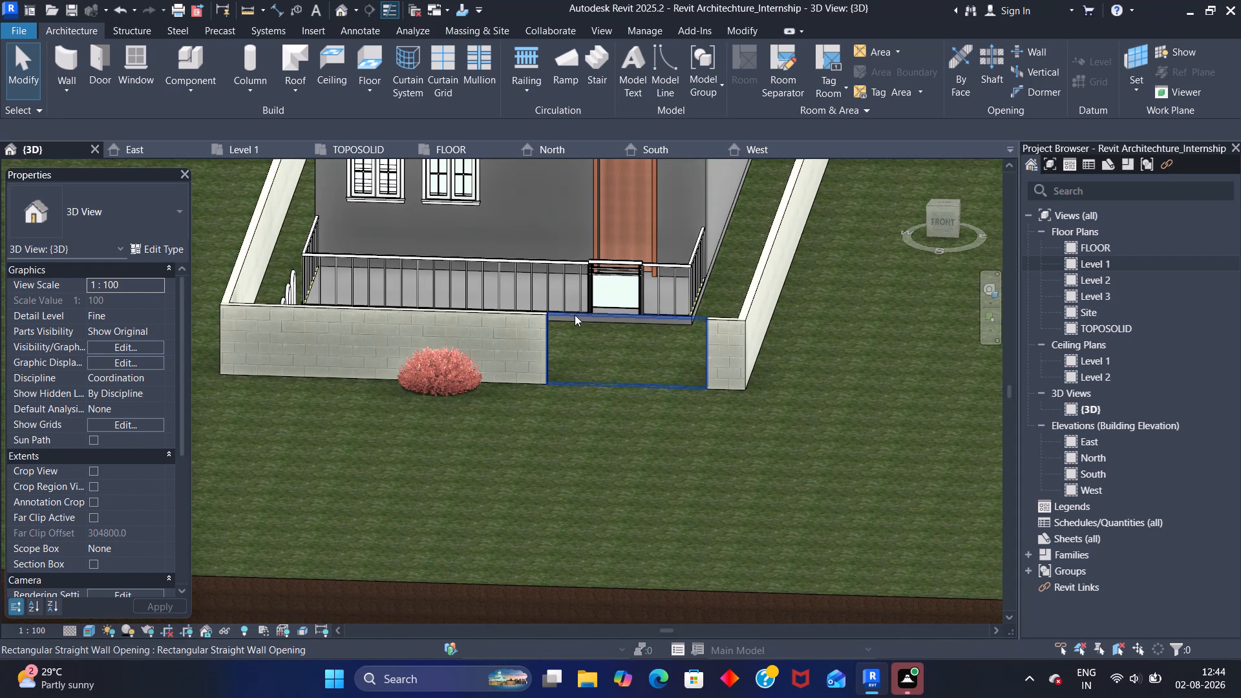
scroll(569, 317, "down", 1)
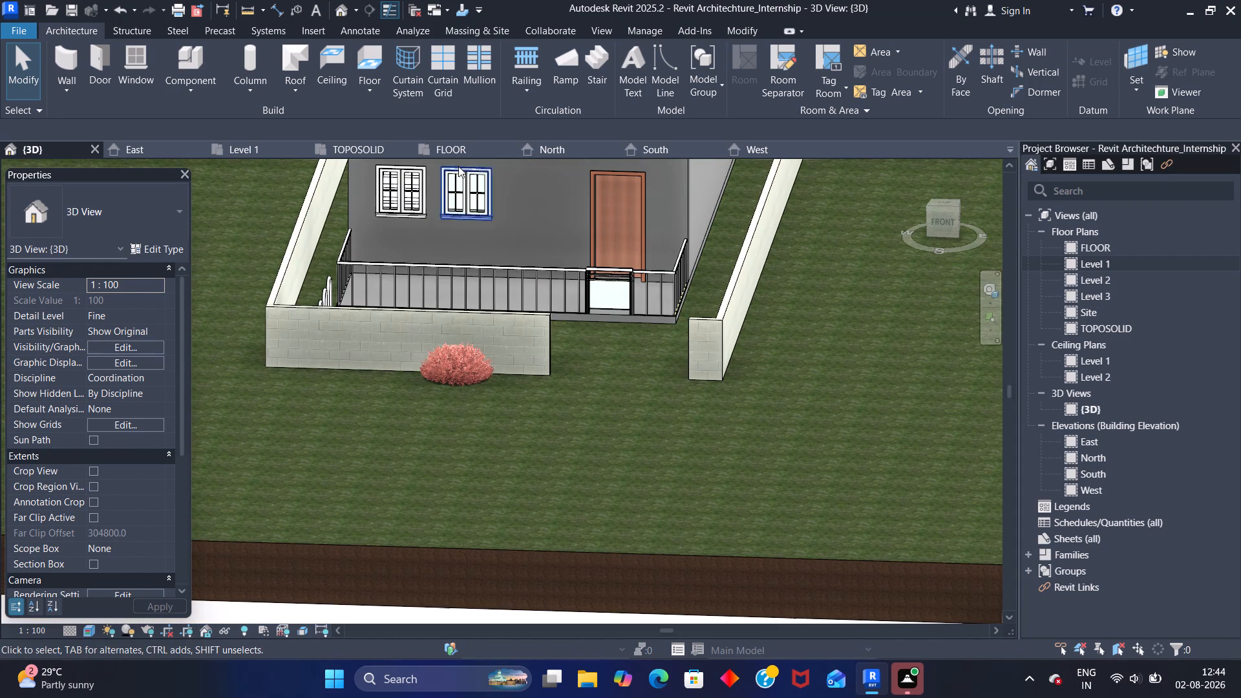
Examine the glass panel railing in the Level 1 plan, the four elevations and up close in 3D.
left_click(257, 145)
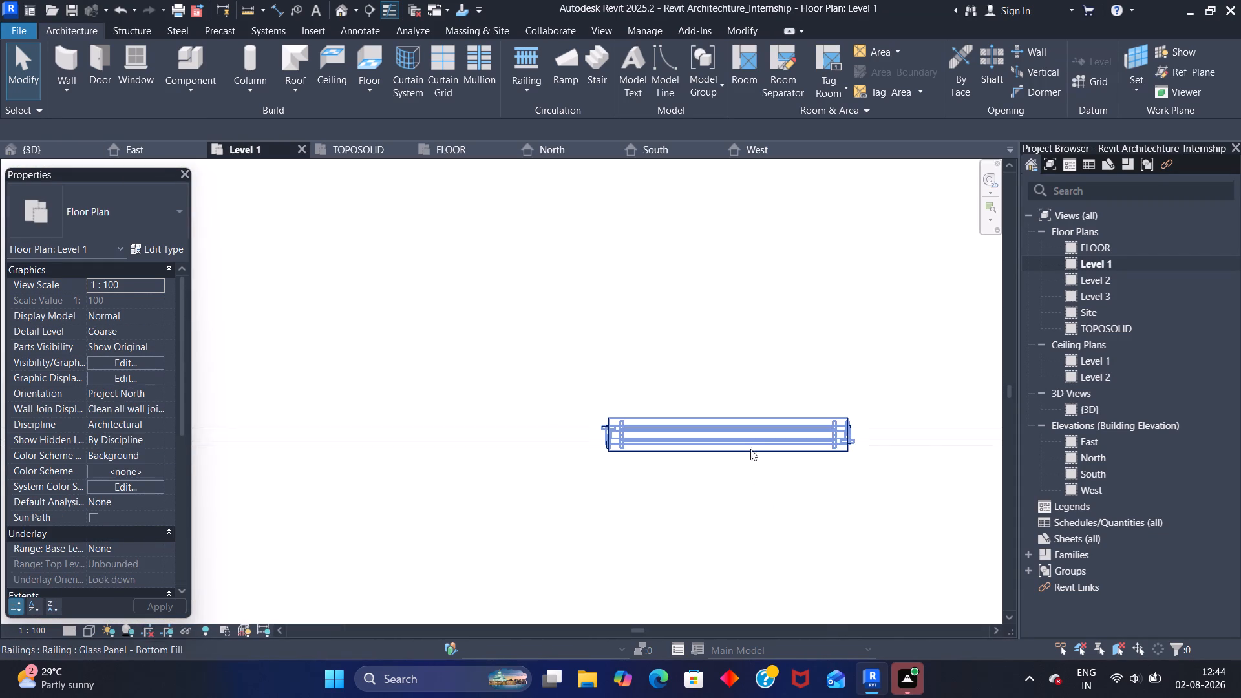
scroll(753, 419, "down", 10)
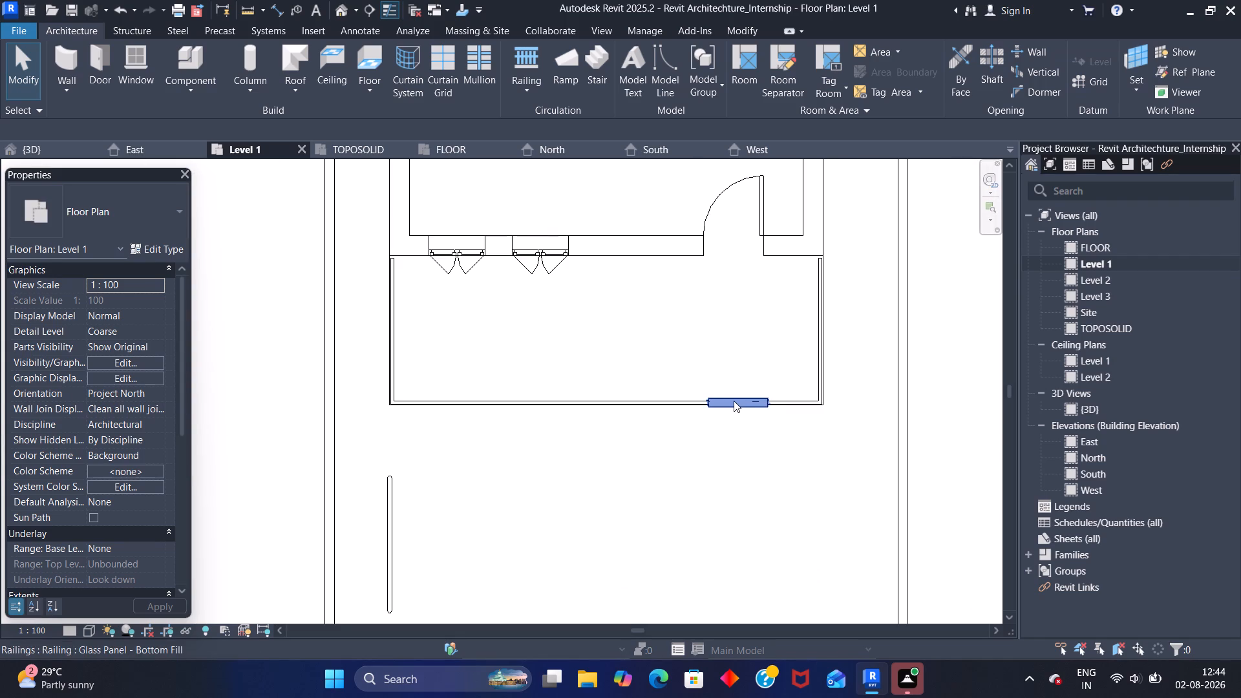
left_click(734, 401)
left_click(714, 405)
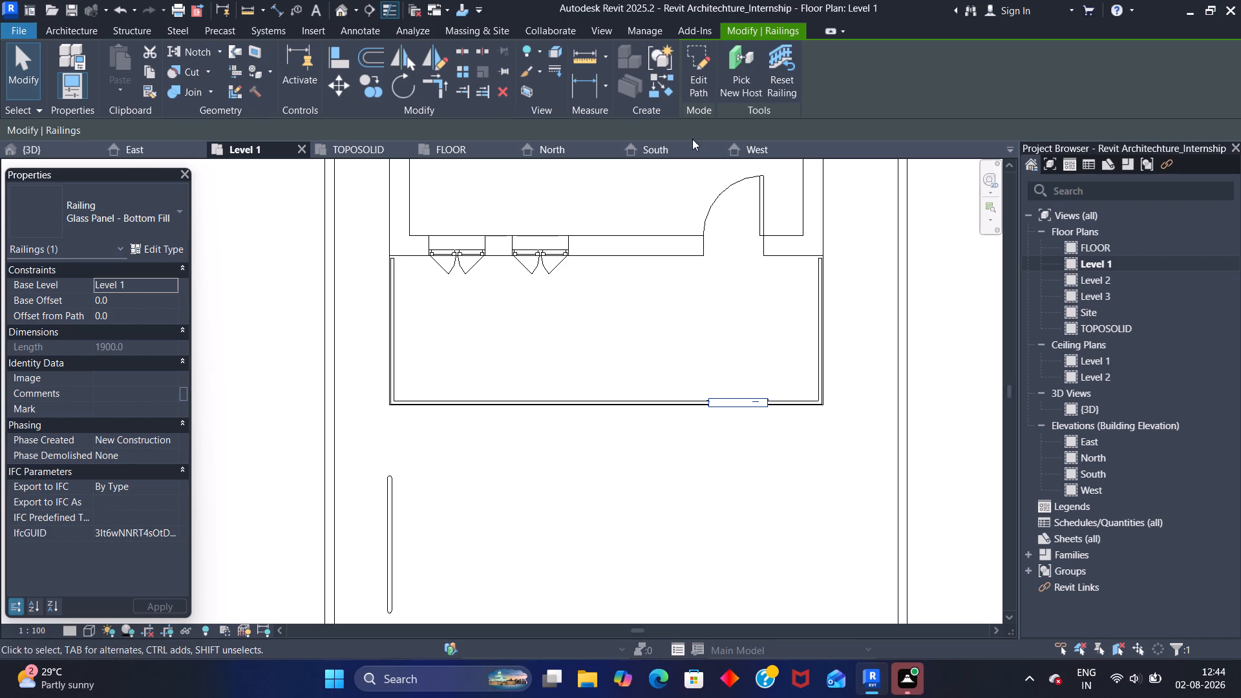
double_click(1090, 444)
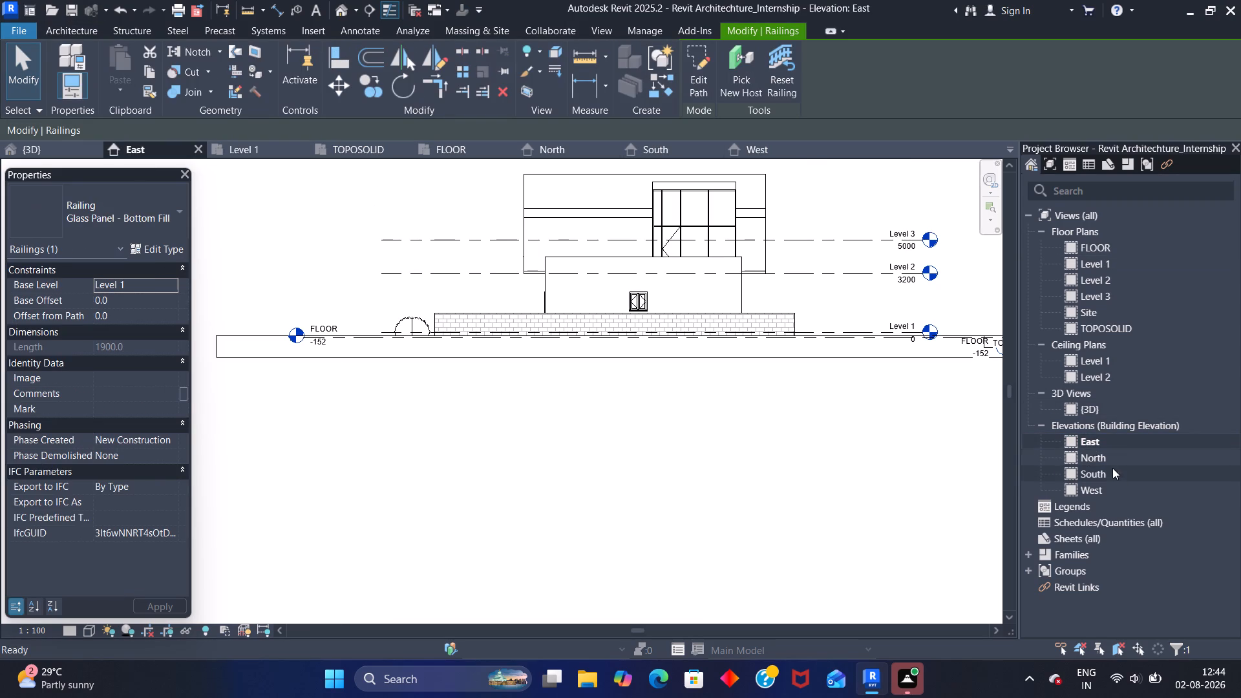
double_click(1114, 459)
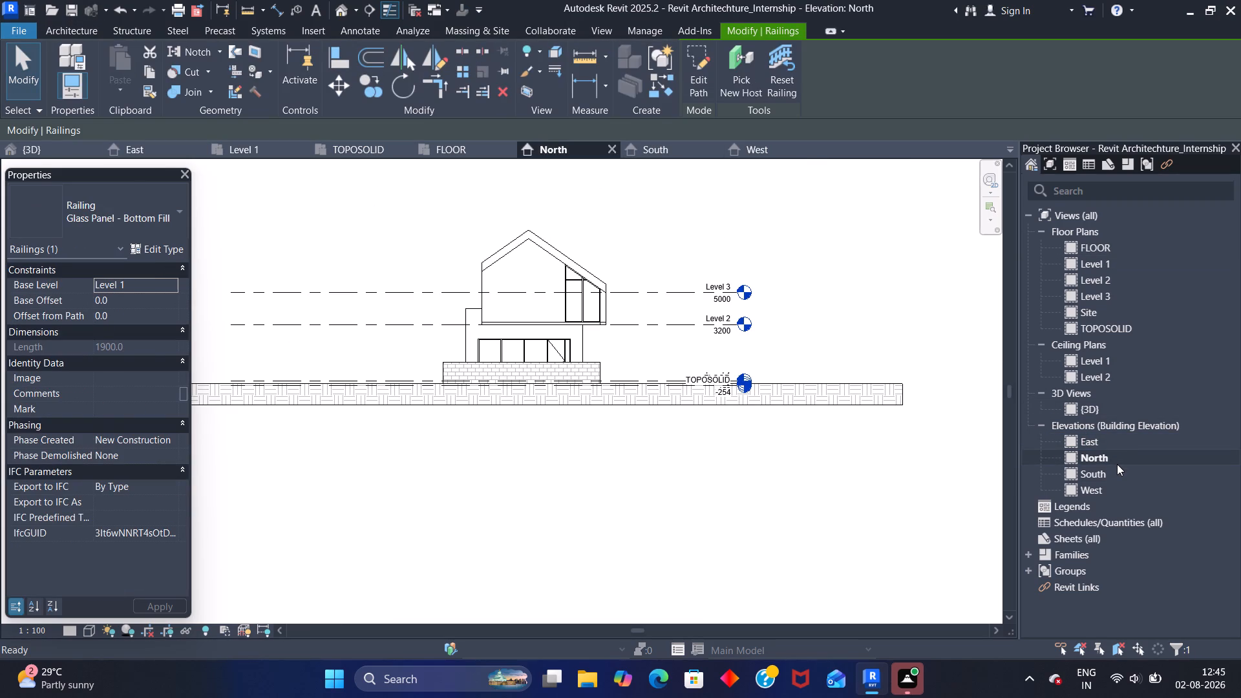
double_click(1118, 471)
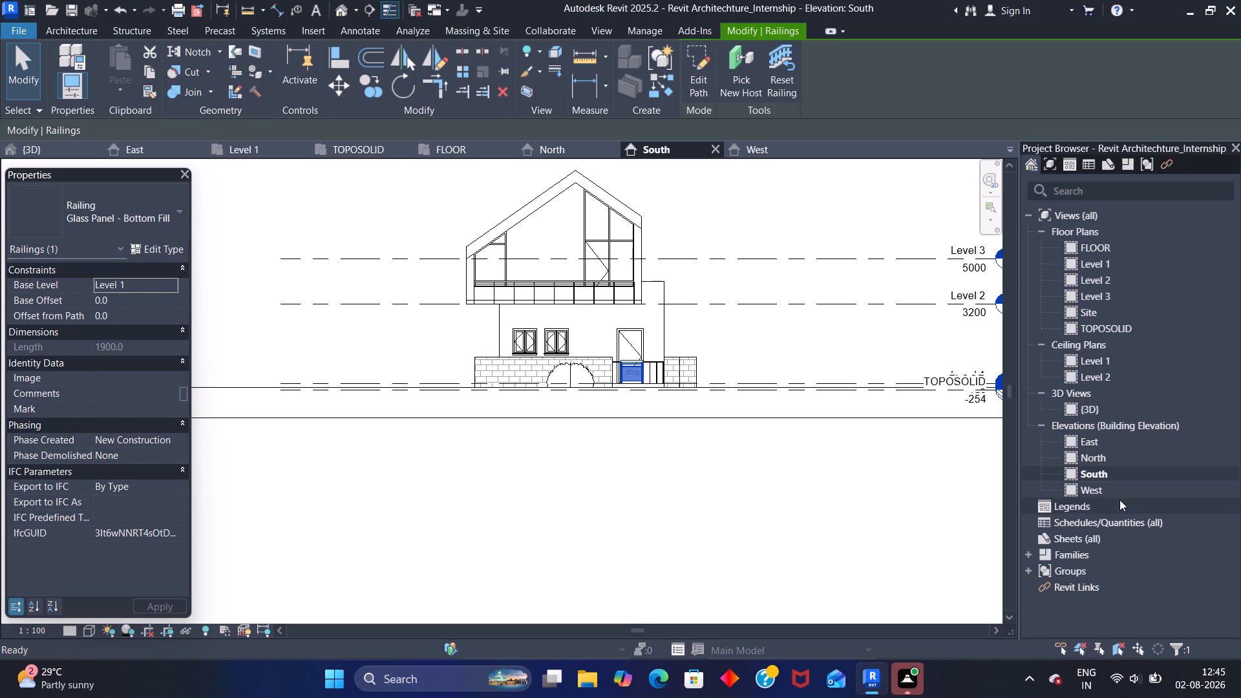
double_click(1119, 495)
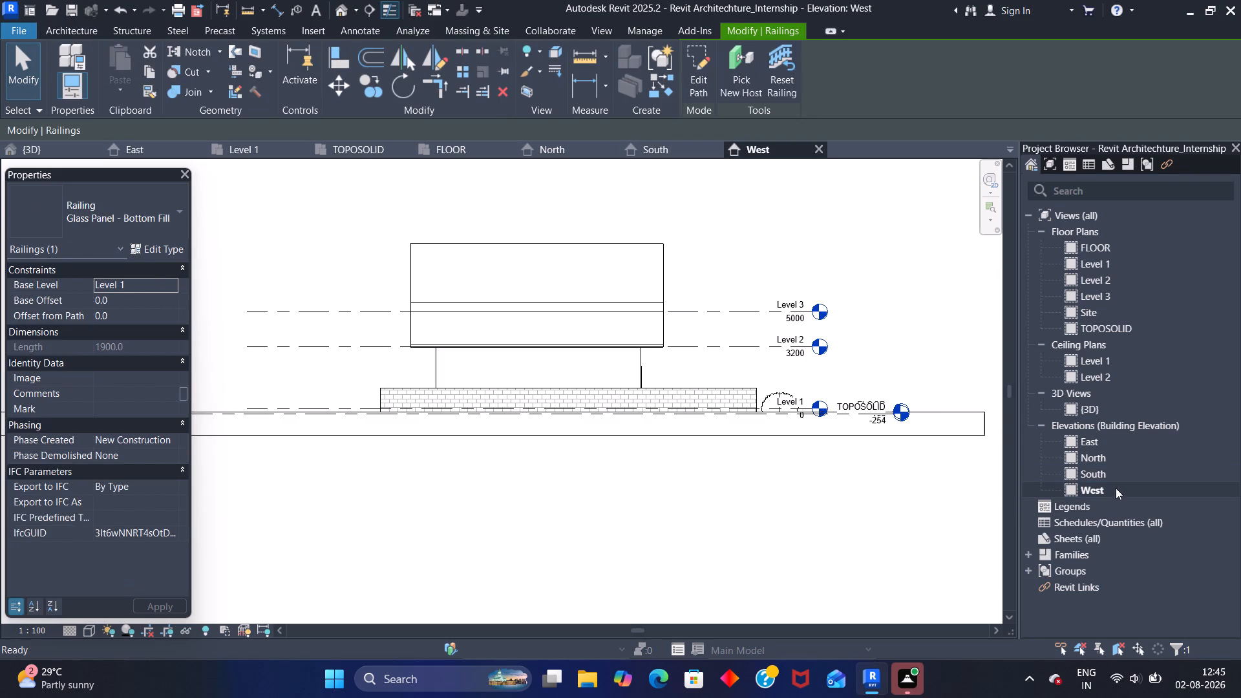
double_click(1117, 477)
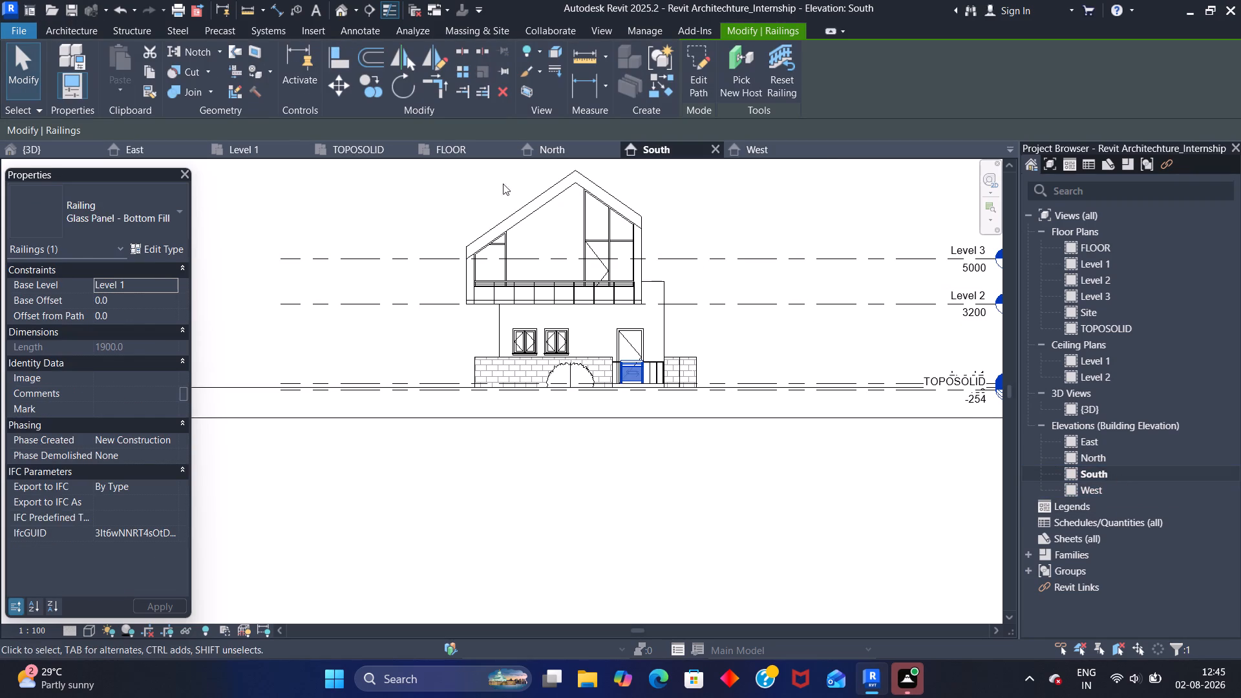
left_click(69, 150)
scroll(613, 294, "up", 6)
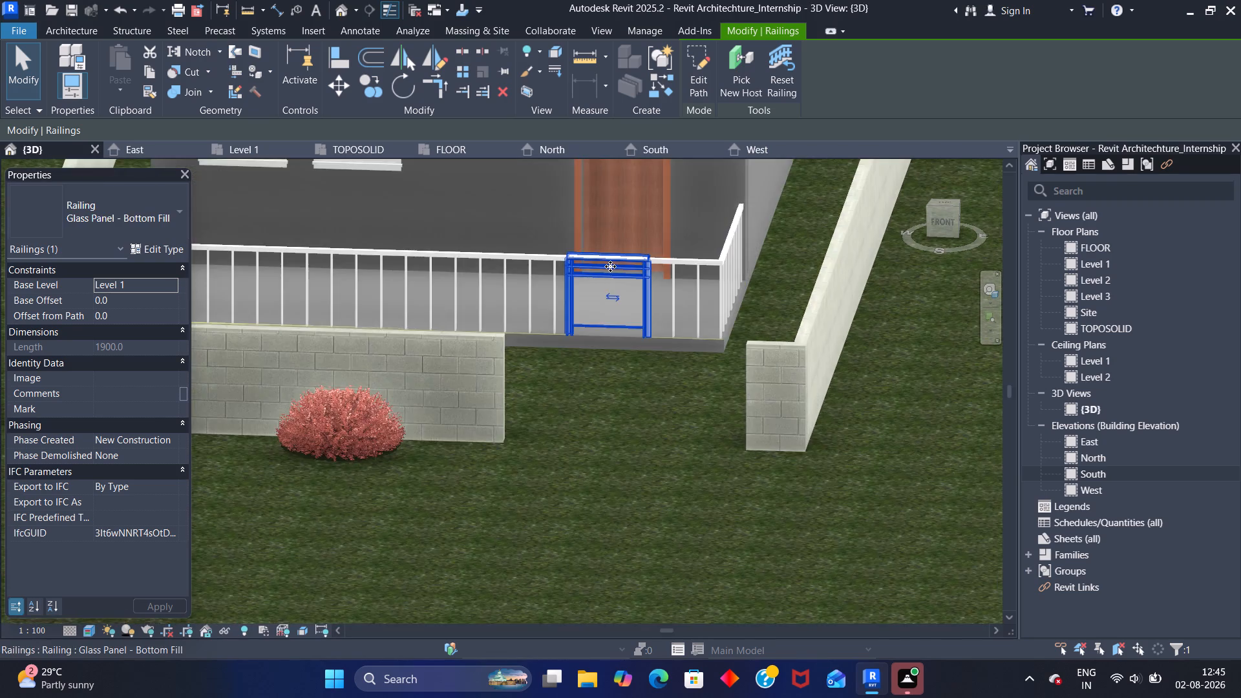
scroll(610, 266, "up", 5)
middle_click_drag(571, 211, 610, 248)
scroll(611, 242, "up", 5)
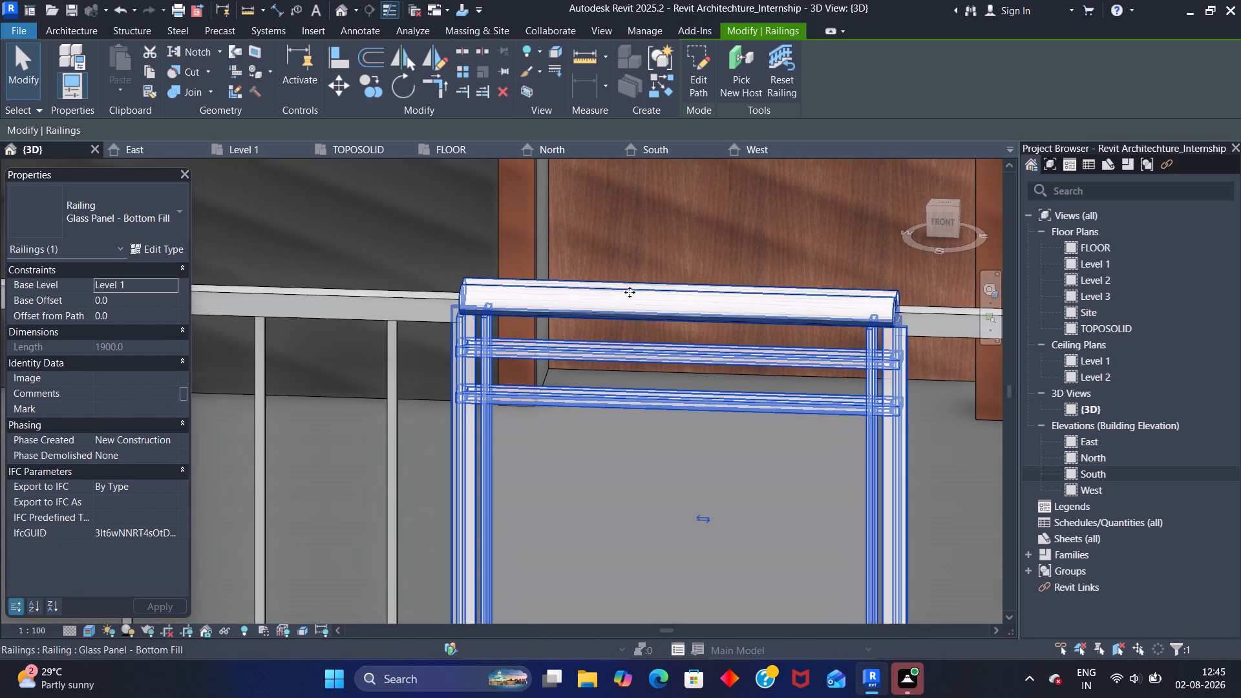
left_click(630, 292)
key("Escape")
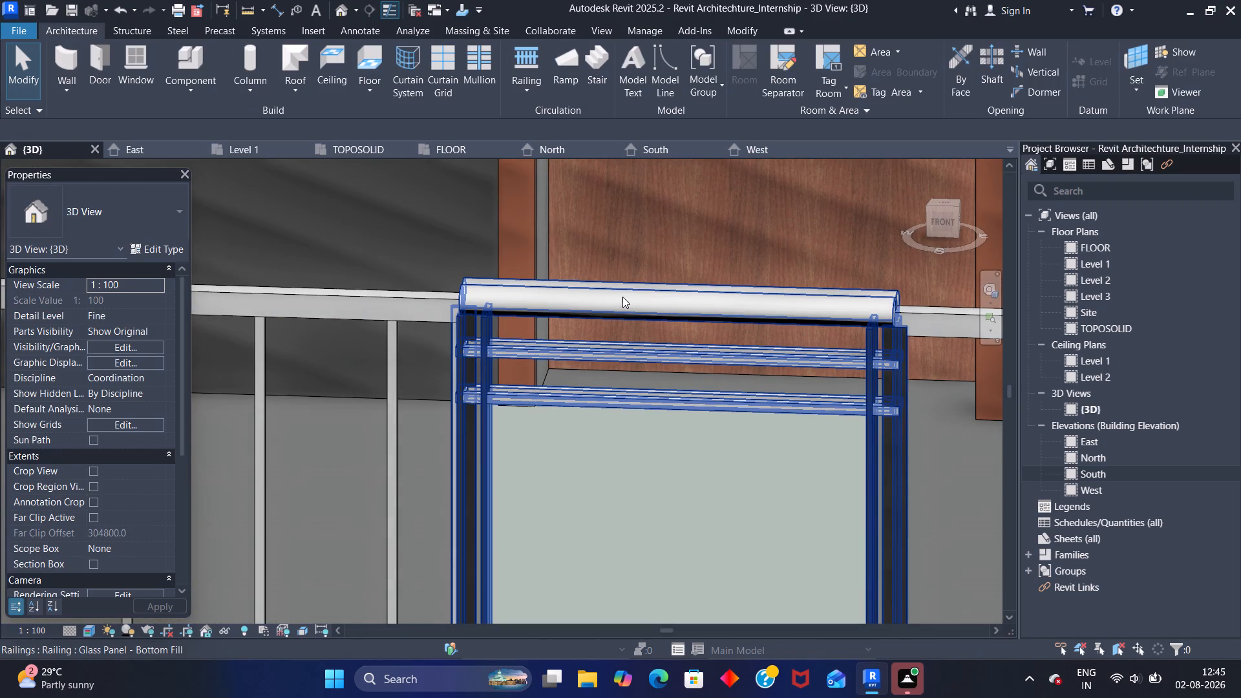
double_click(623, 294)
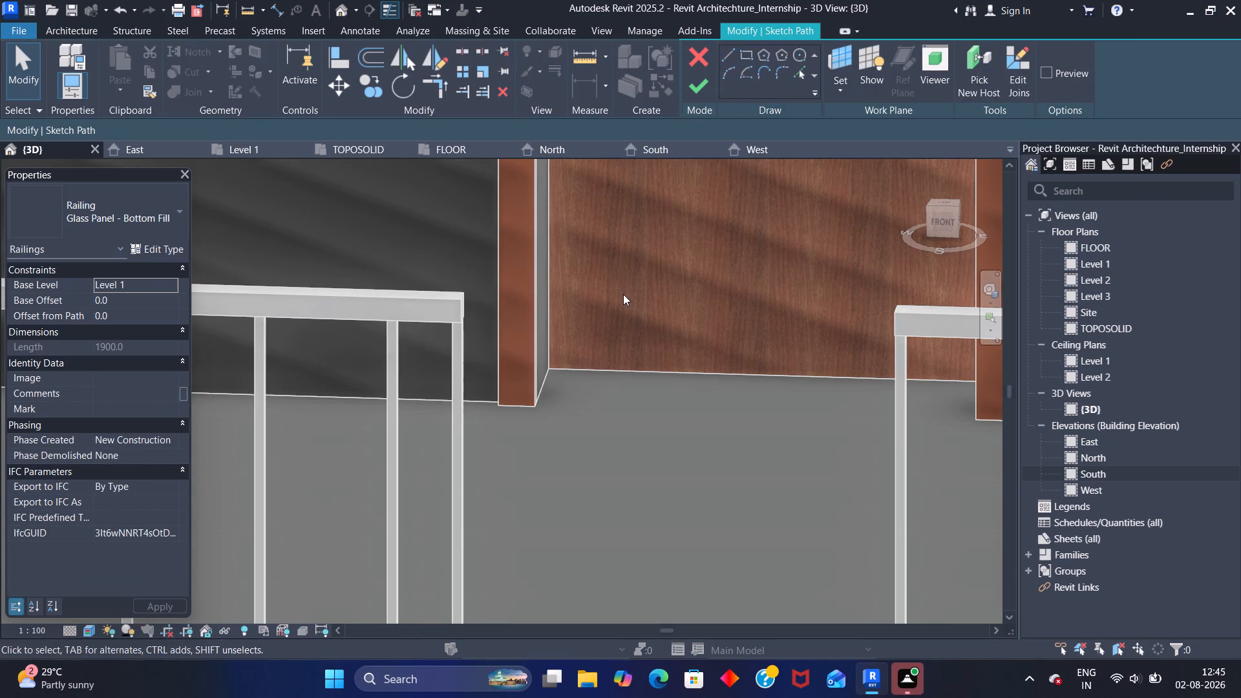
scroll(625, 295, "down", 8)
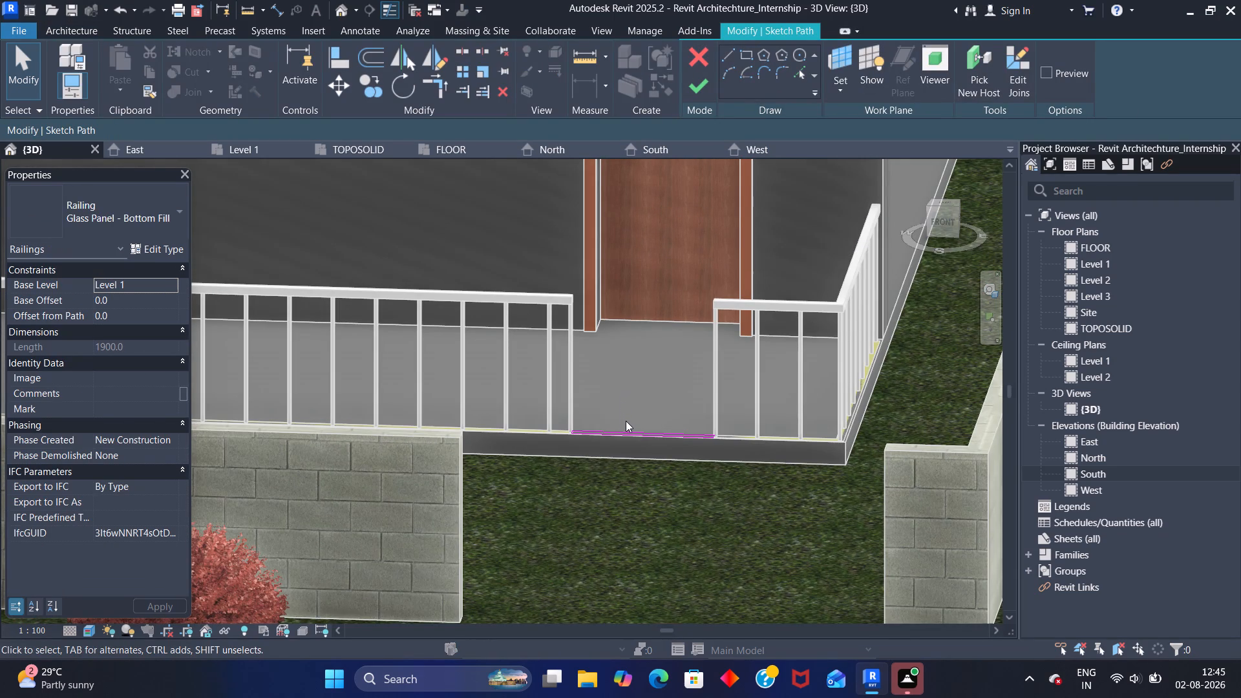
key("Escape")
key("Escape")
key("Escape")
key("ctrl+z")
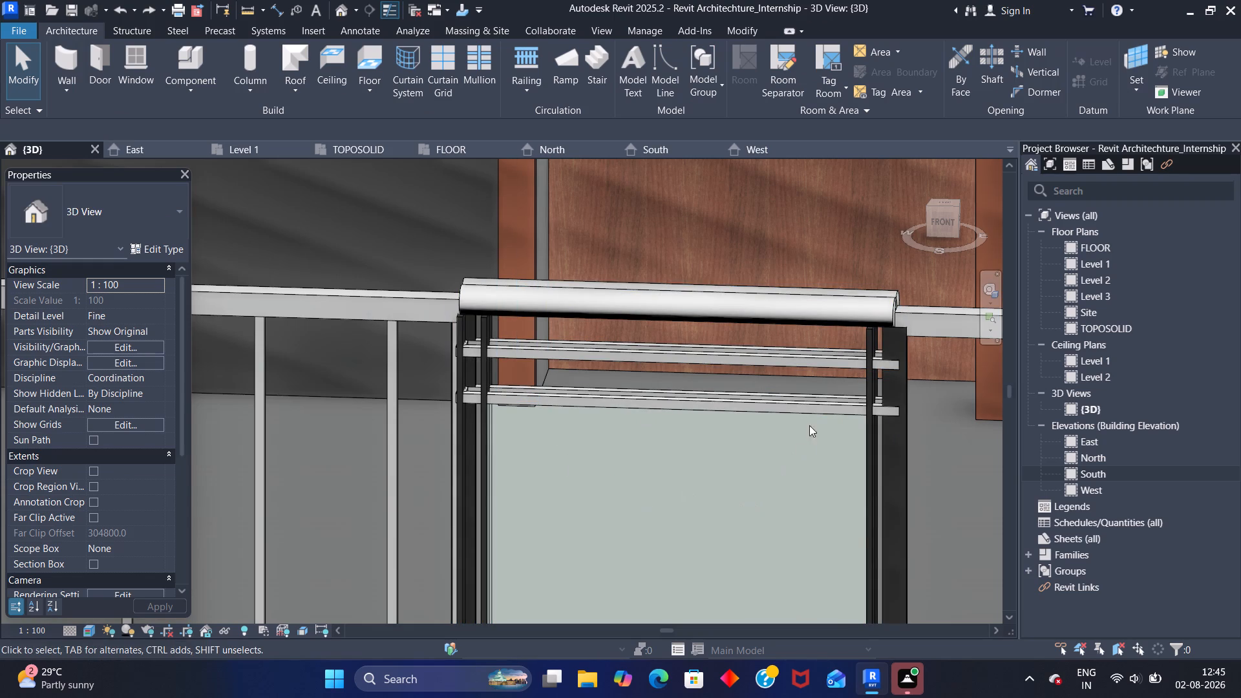
Delete the Glass Panel - Bottom Fill railing from the veranda railing gap.
scroll(612, 516, "down", 2)
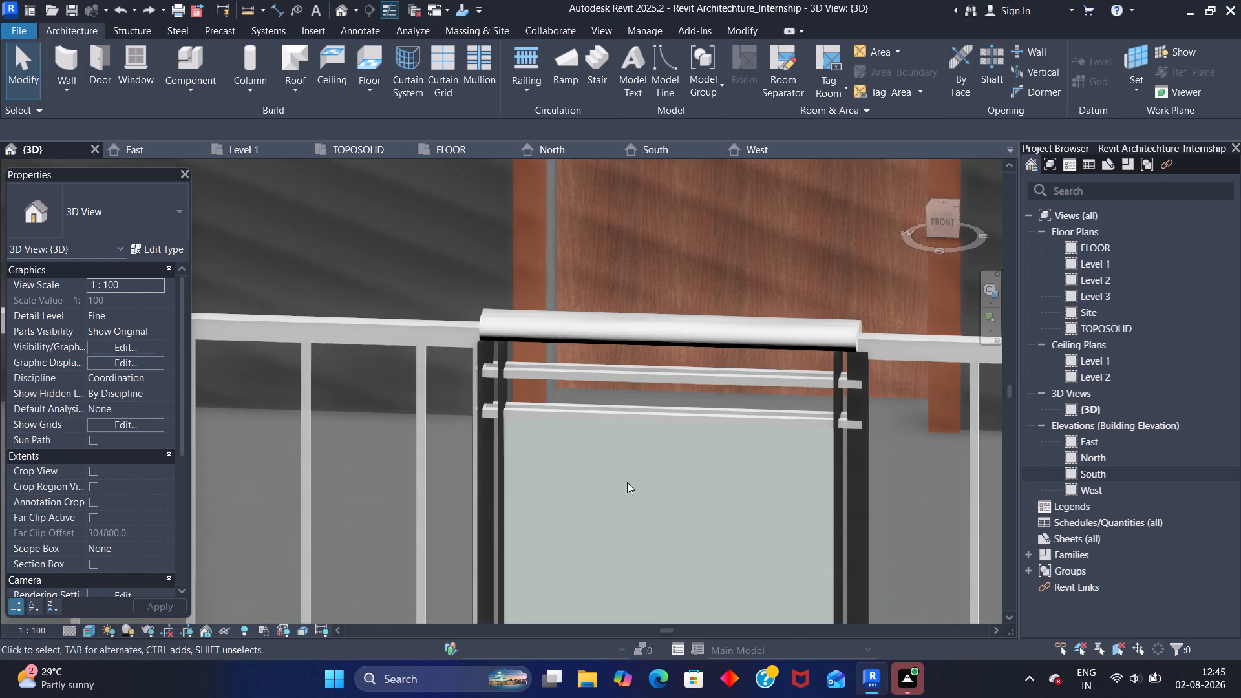
scroll(644, 420, "down", 1)
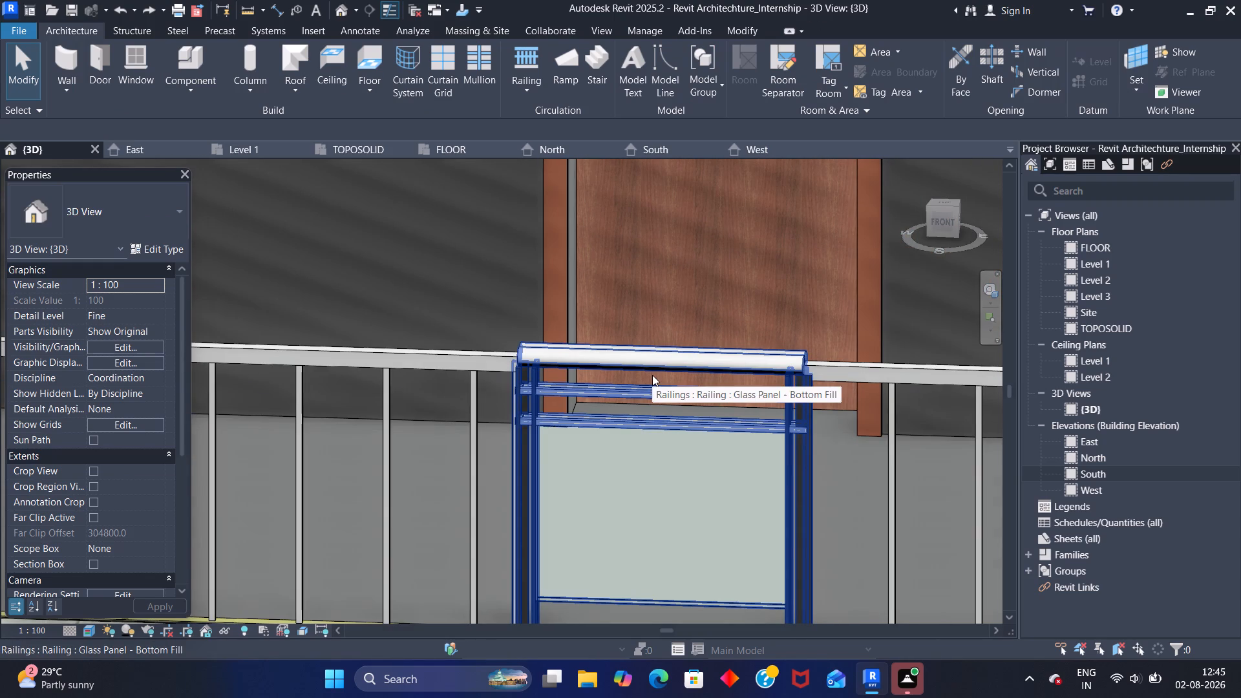
left_click(626, 357)
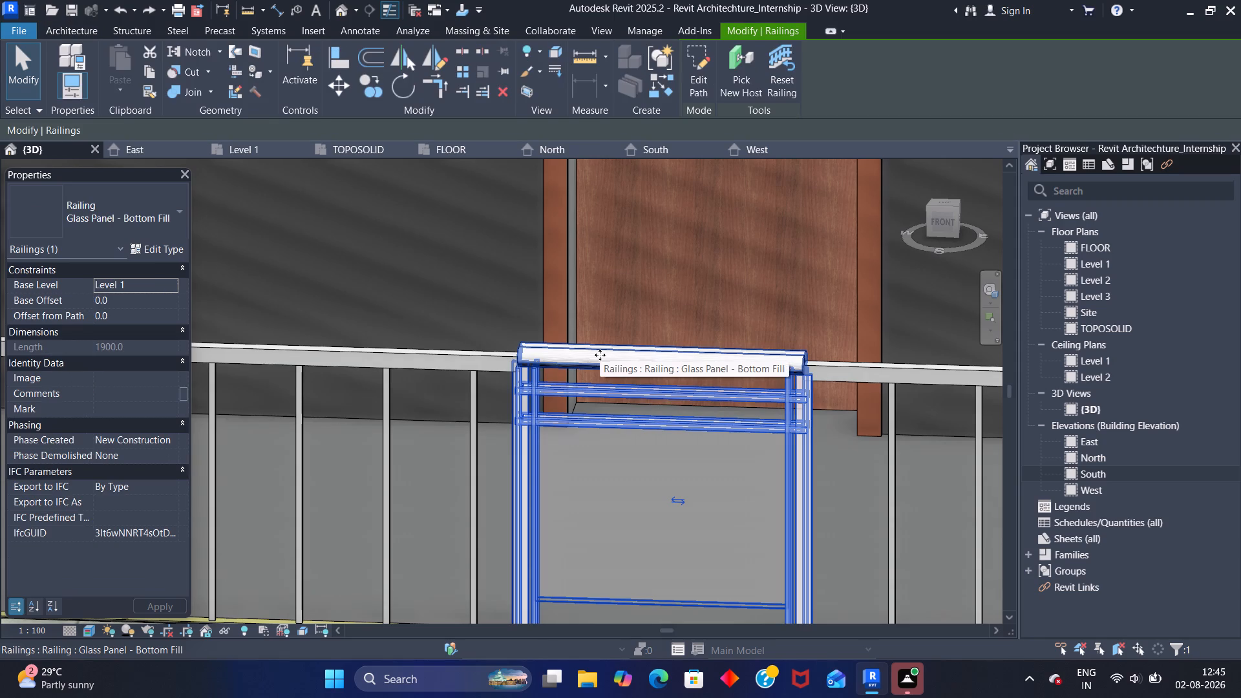
key("Delete")
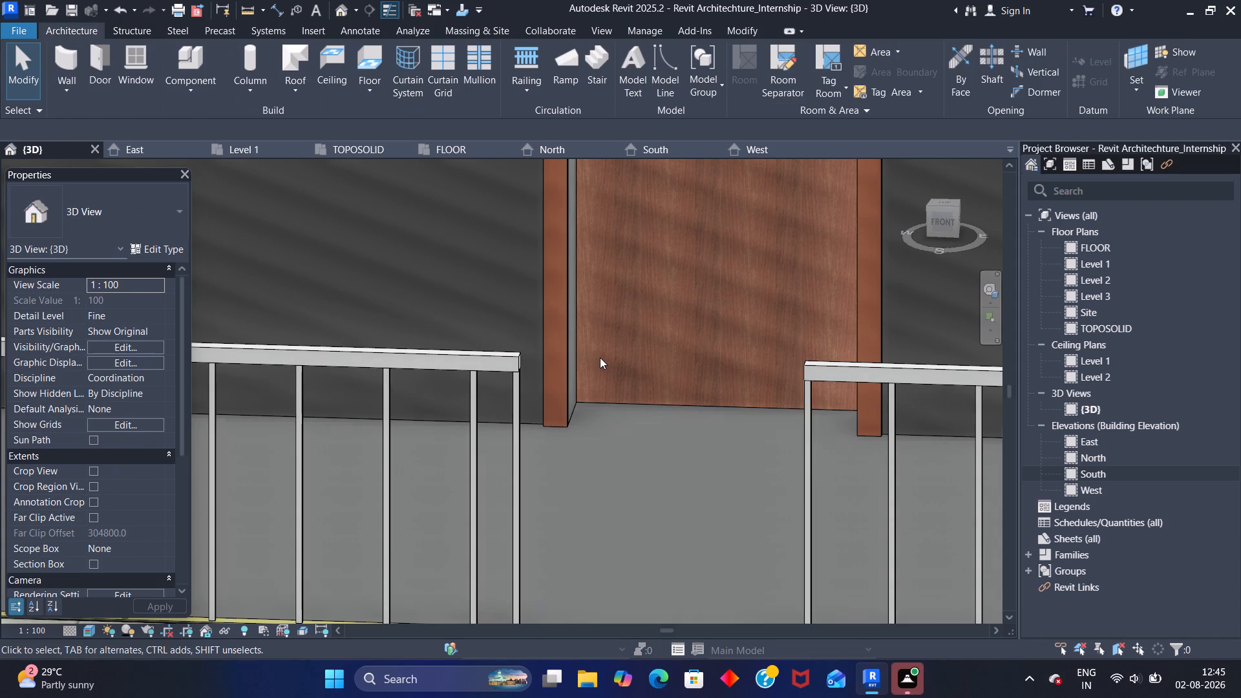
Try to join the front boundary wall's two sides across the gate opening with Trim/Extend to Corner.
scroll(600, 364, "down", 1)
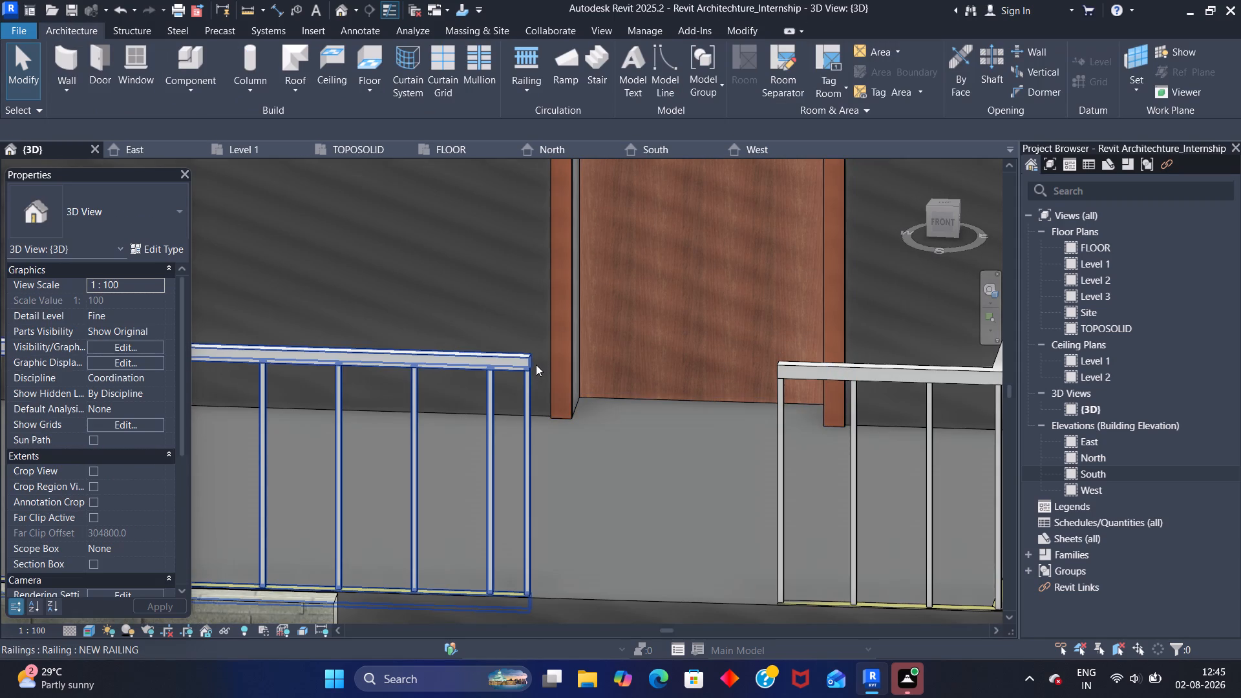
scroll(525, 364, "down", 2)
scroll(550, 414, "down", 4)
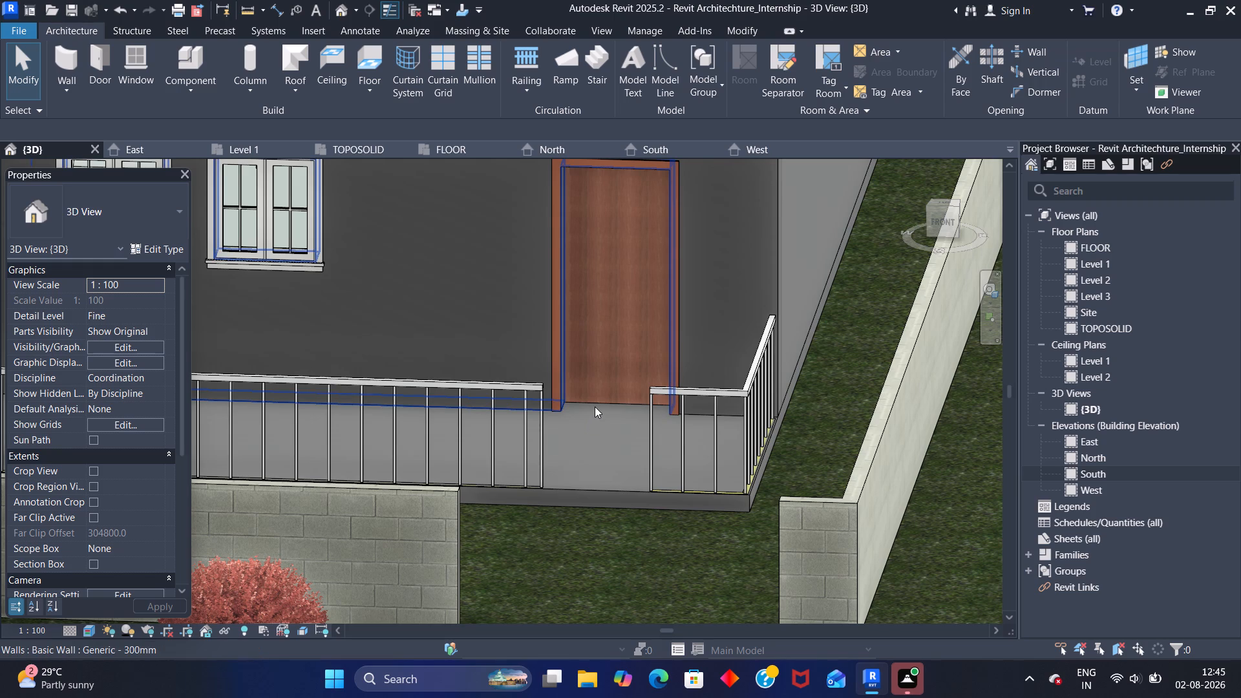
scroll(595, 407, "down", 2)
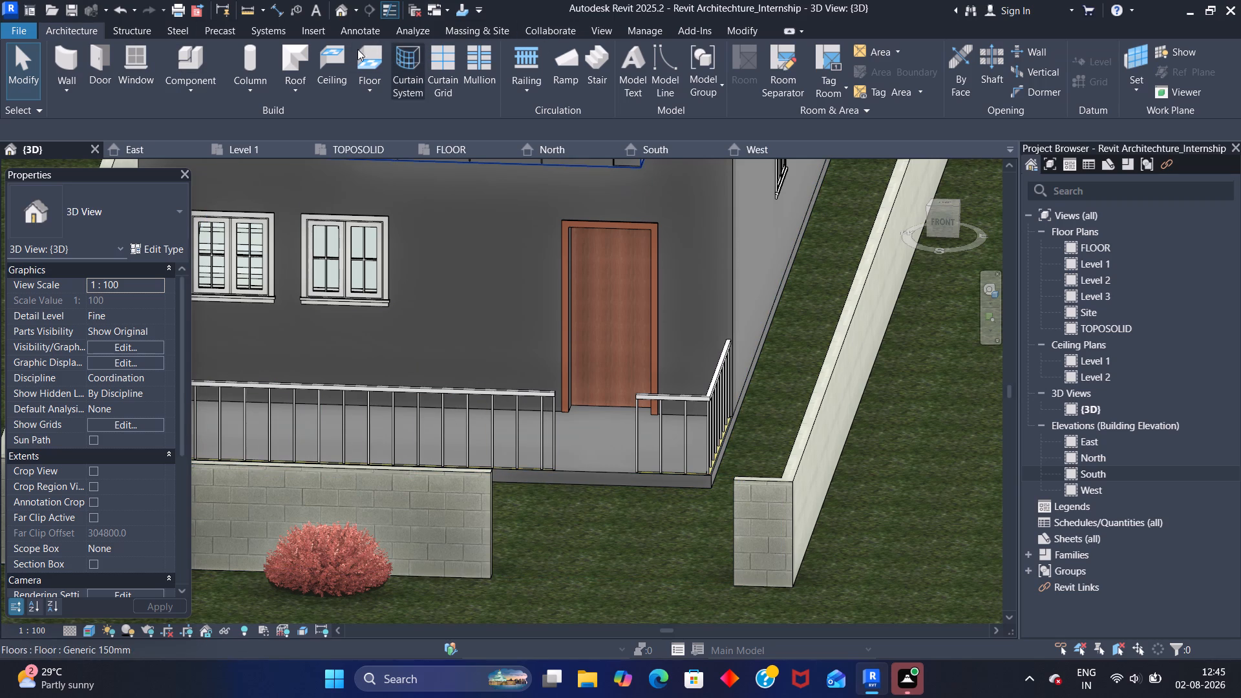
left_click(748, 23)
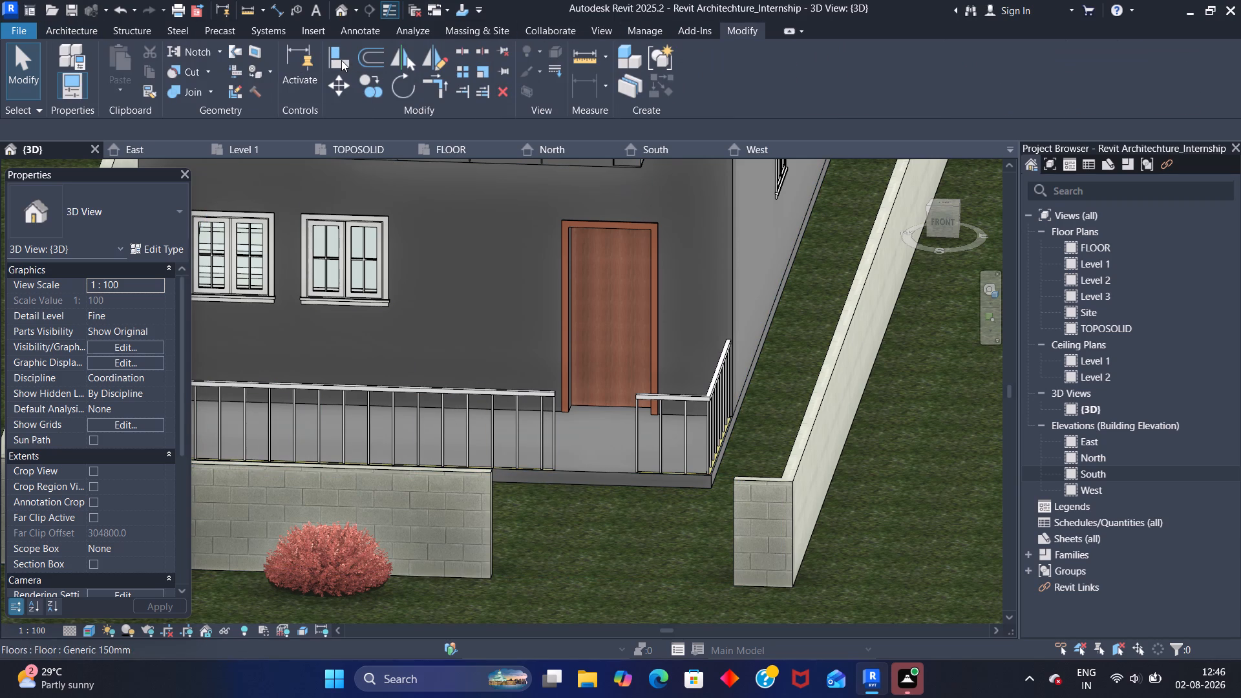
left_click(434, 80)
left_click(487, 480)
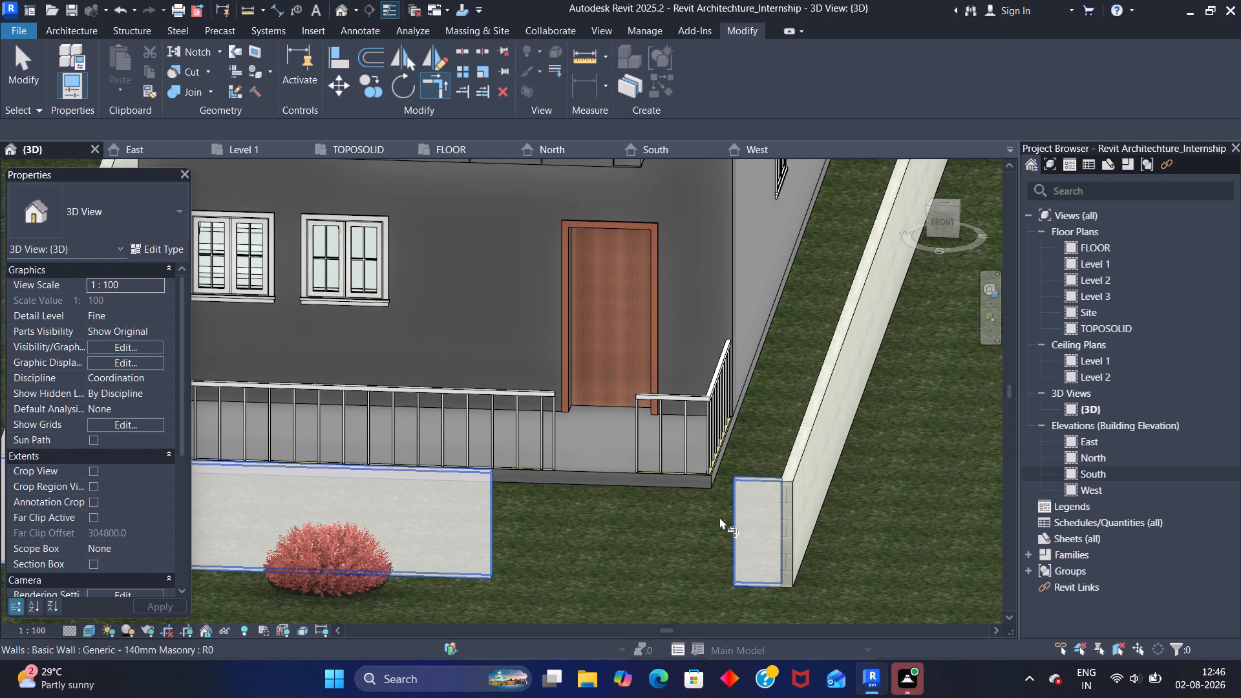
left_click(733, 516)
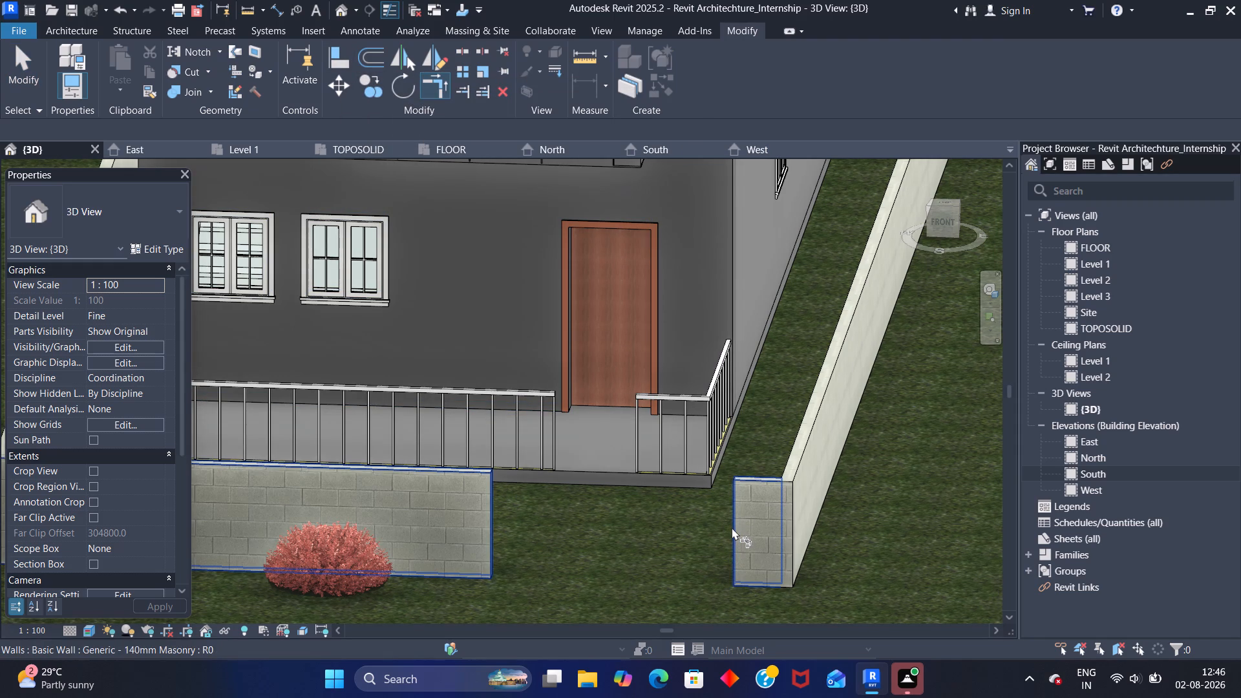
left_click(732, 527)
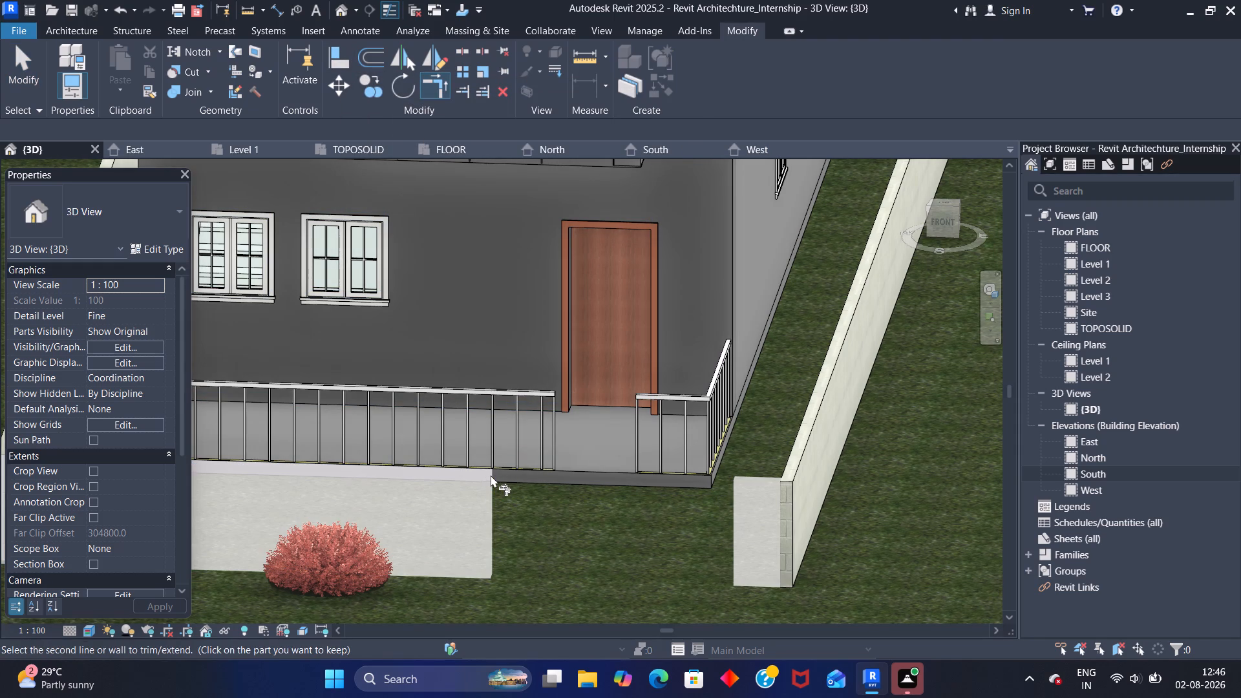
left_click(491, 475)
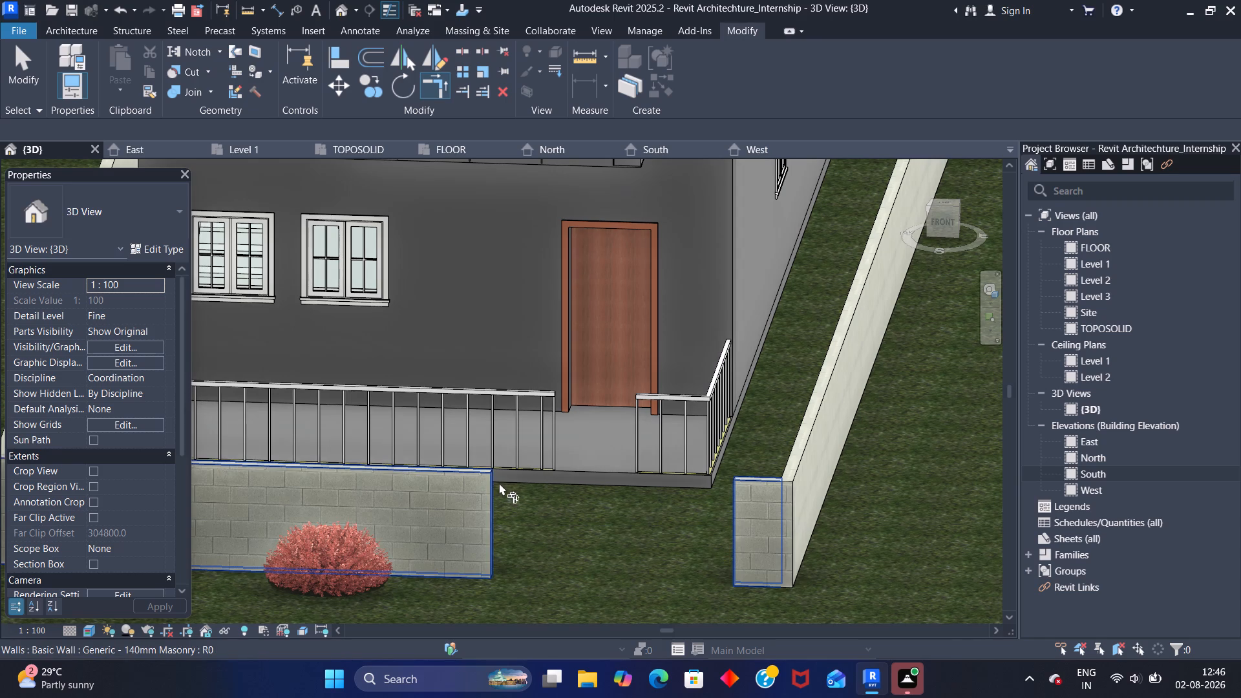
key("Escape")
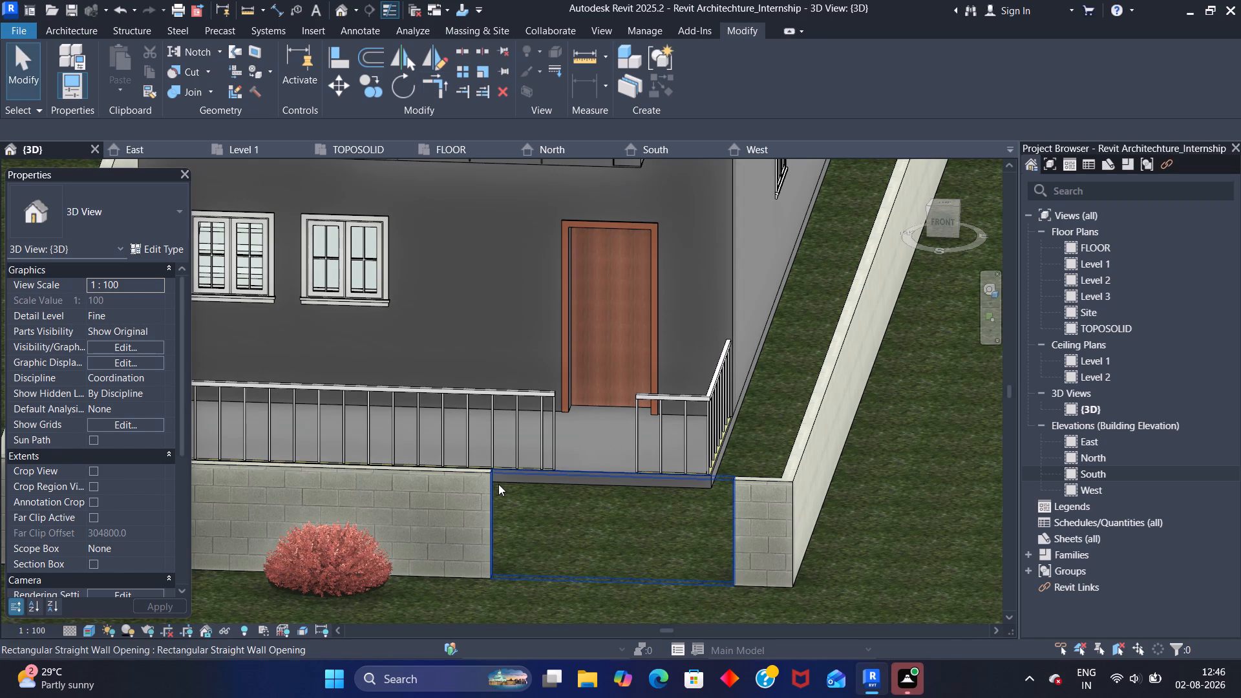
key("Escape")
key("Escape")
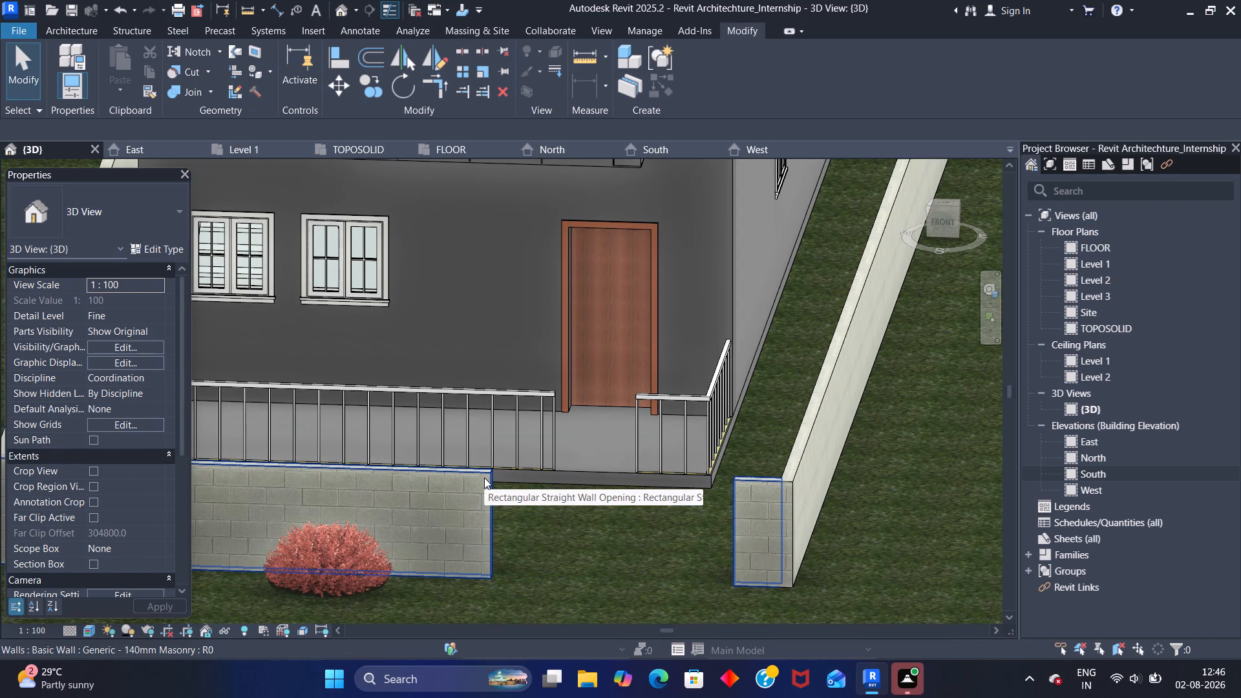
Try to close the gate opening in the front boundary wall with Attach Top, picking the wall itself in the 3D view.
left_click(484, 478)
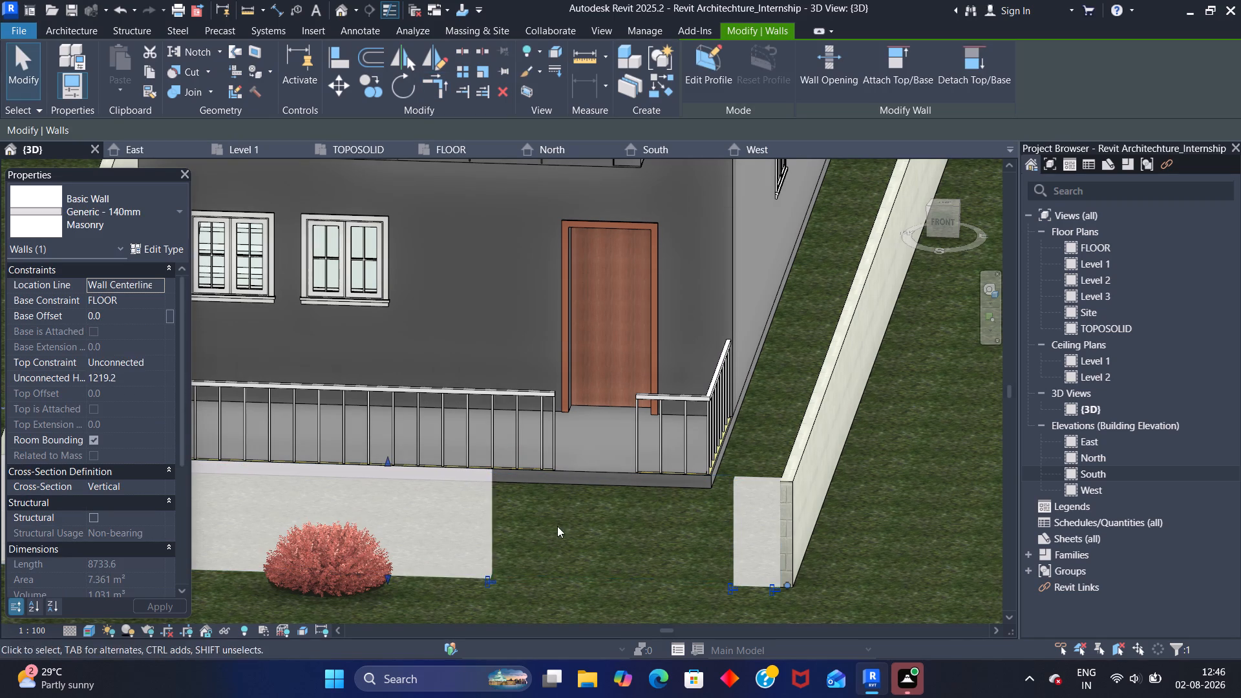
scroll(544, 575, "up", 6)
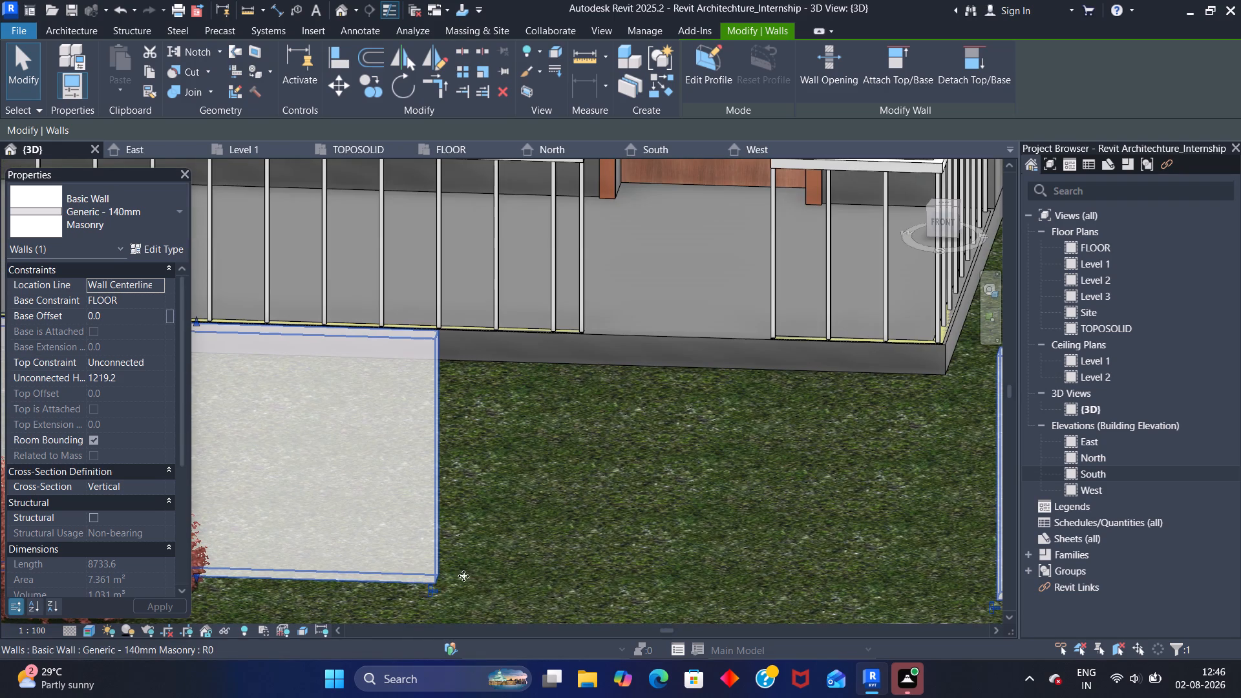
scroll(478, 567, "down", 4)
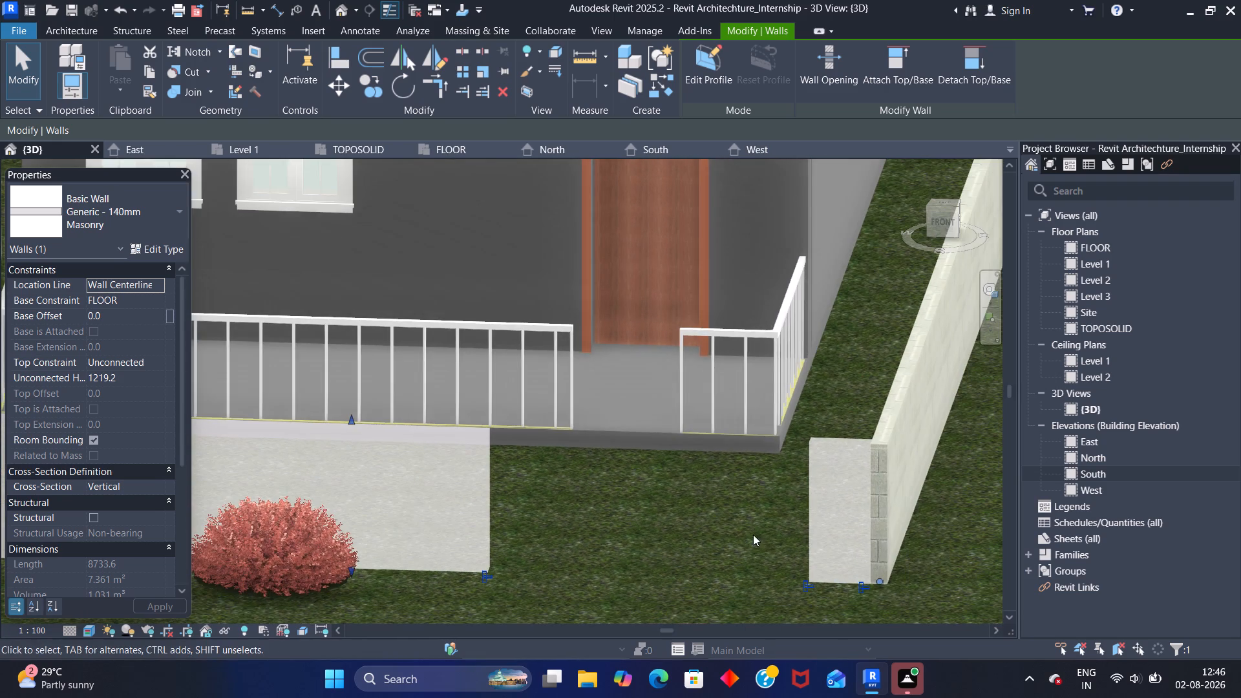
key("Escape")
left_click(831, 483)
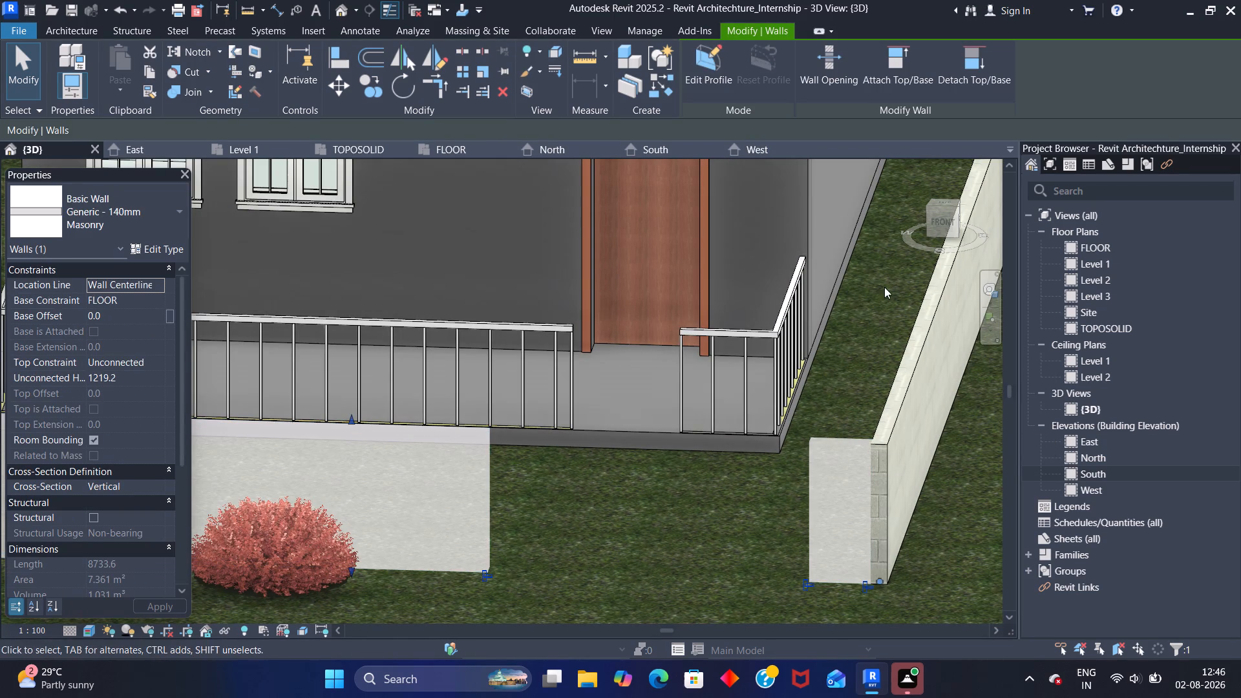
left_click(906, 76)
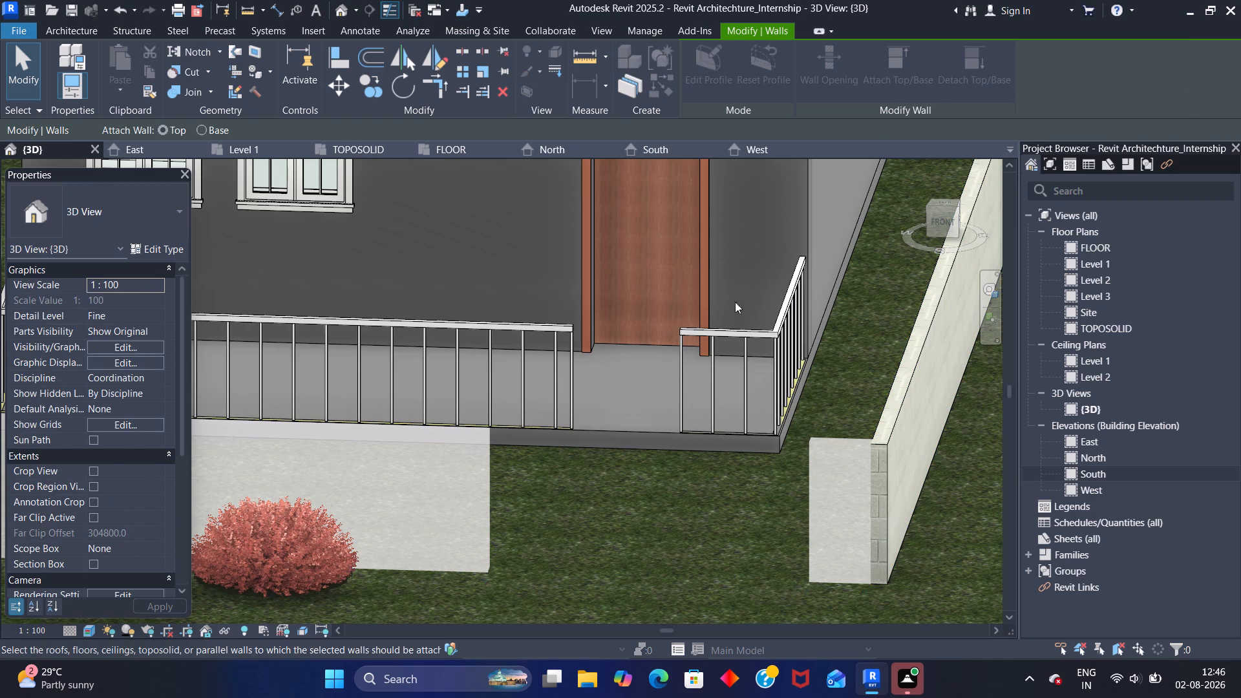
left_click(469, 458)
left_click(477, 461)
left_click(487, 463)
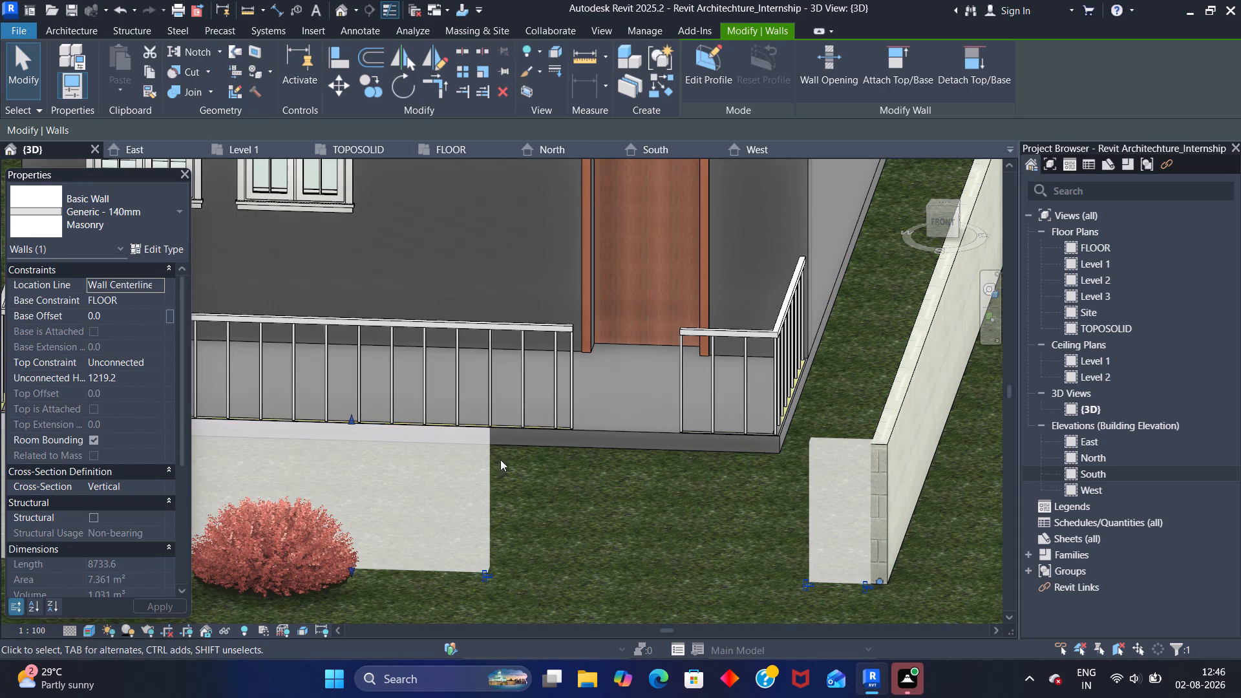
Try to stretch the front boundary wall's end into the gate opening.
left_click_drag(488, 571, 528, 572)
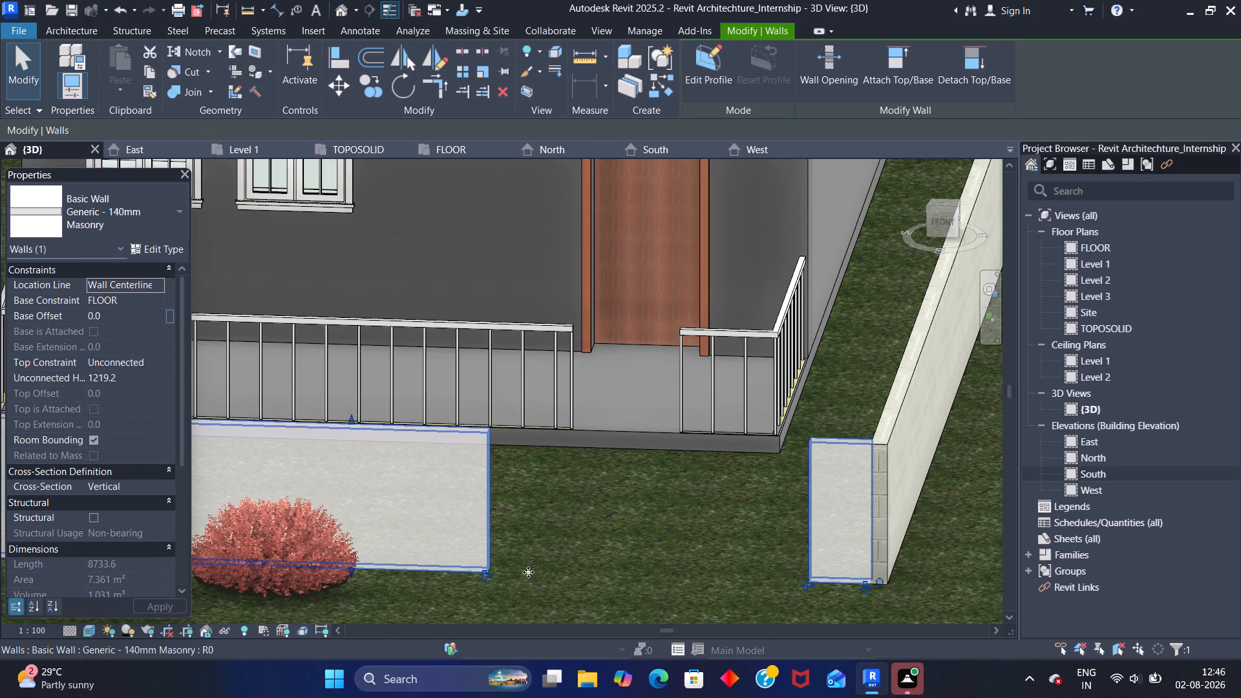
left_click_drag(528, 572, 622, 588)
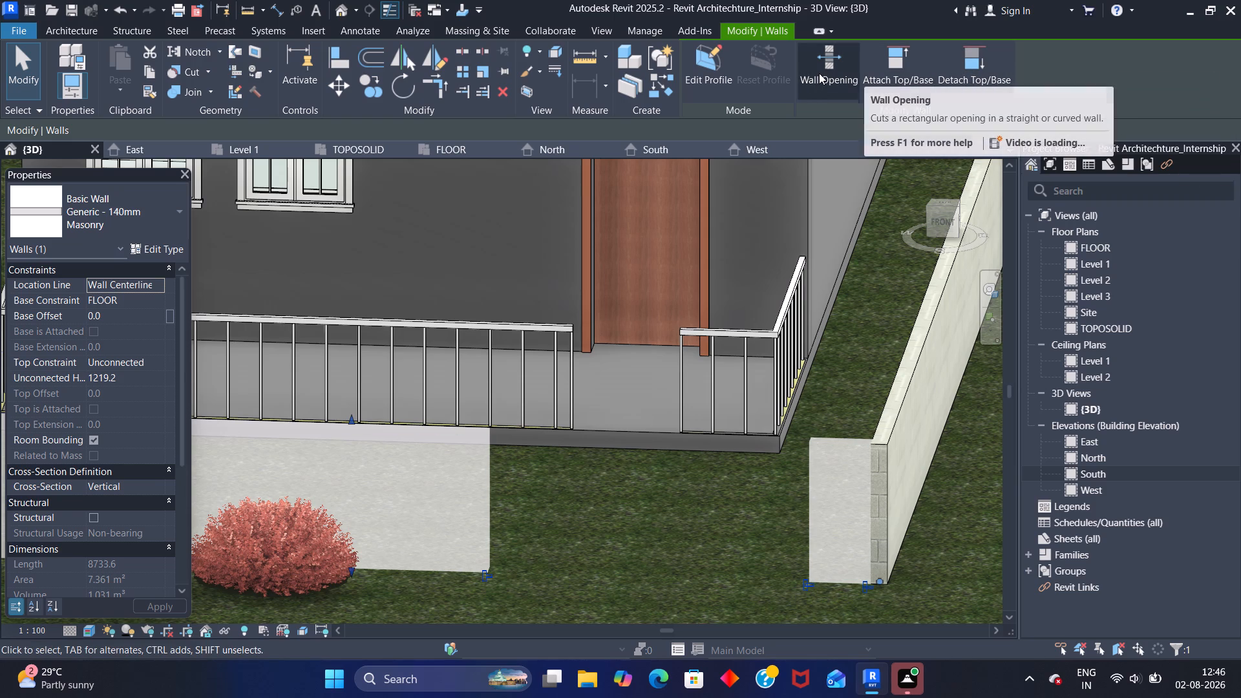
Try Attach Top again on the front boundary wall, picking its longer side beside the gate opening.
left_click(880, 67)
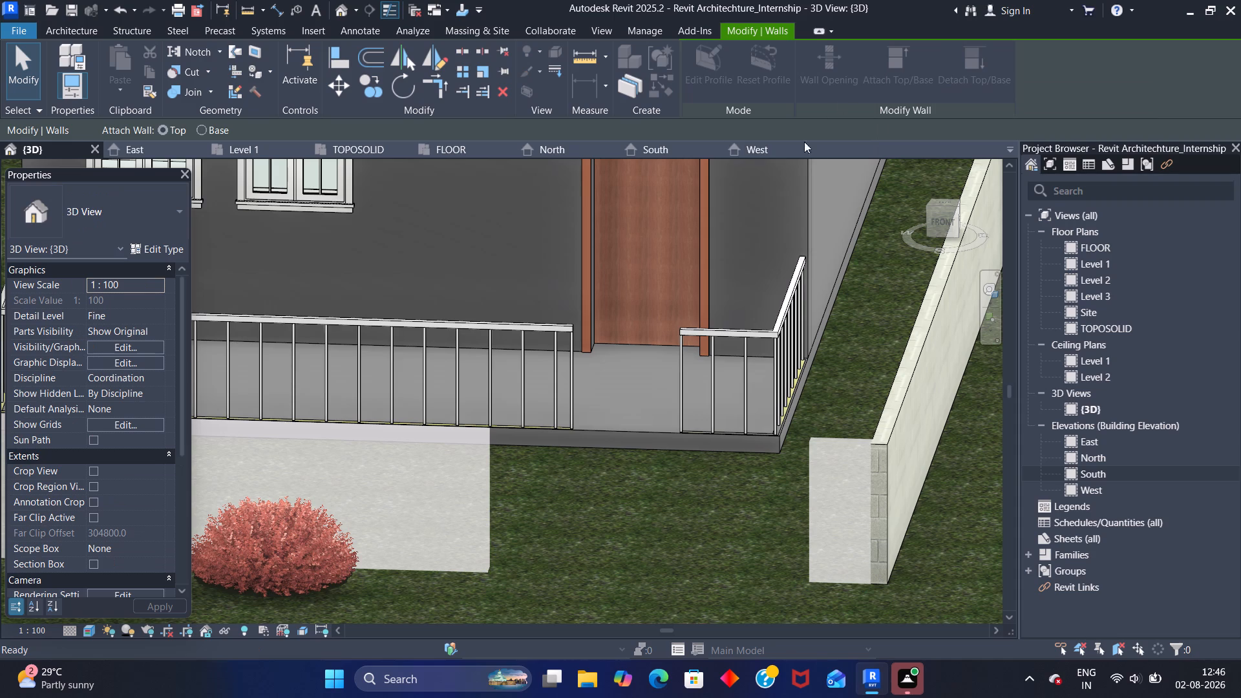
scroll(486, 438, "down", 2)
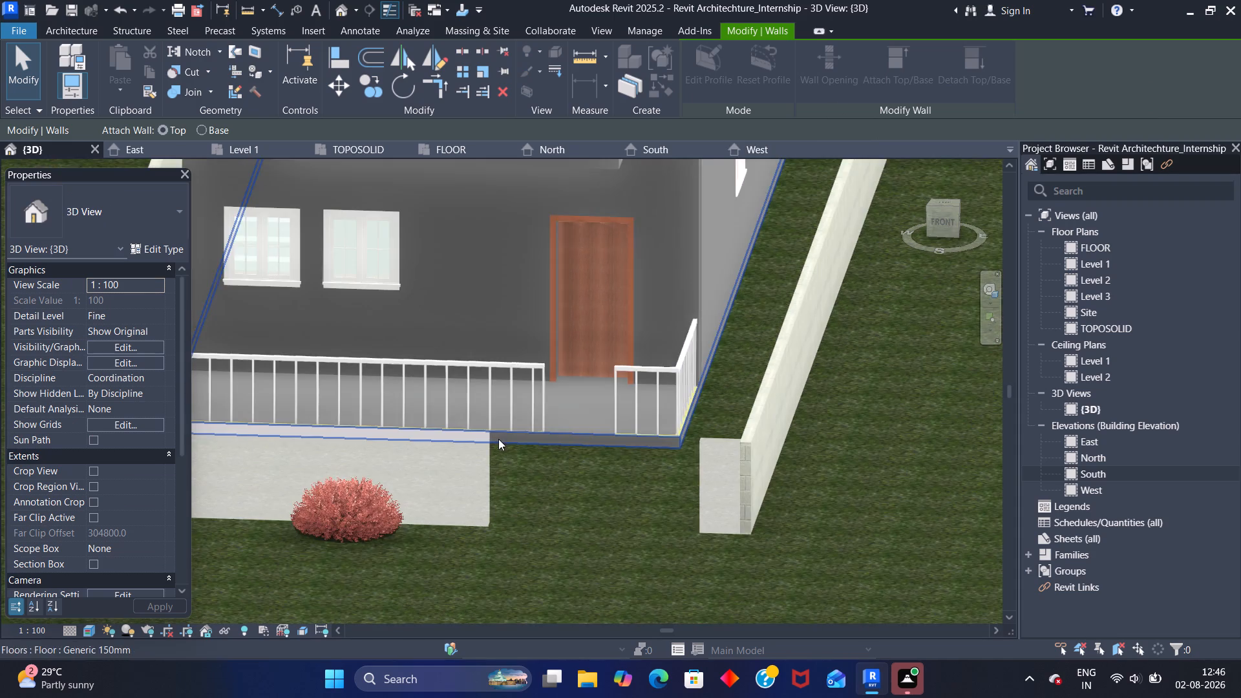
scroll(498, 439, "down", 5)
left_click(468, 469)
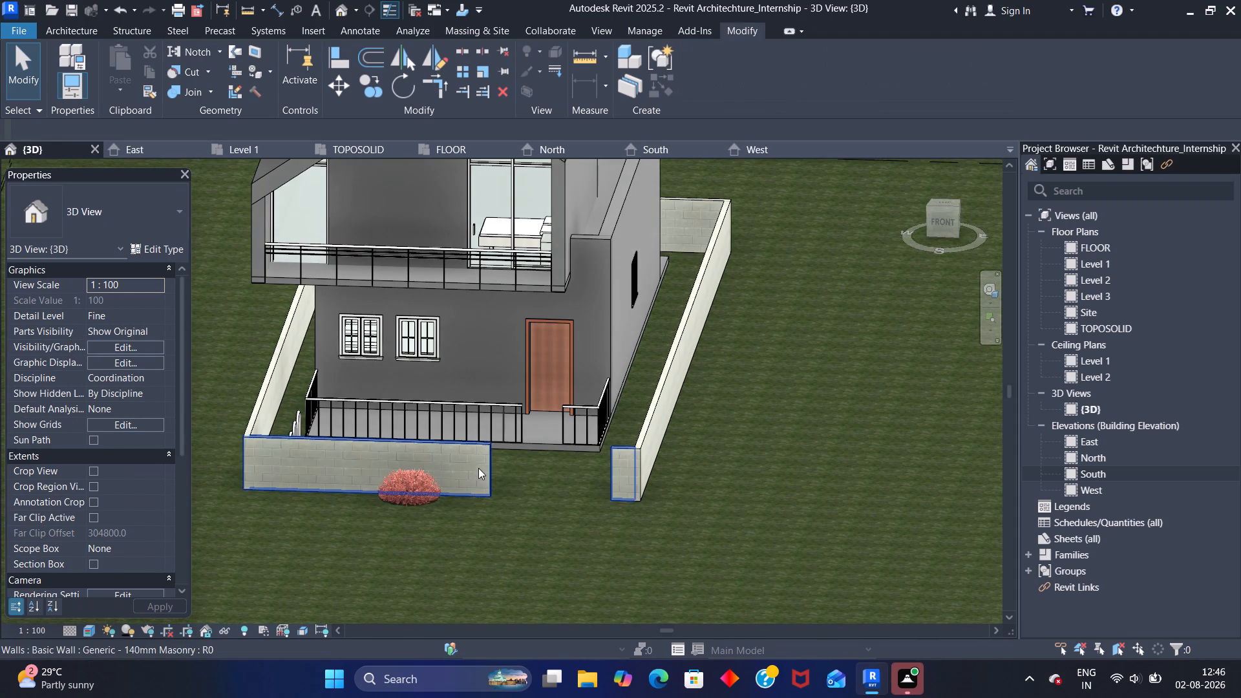
Open the front boundary wall's profile sketch with Edit Profile and finish the edit.
left_click(482, 467)
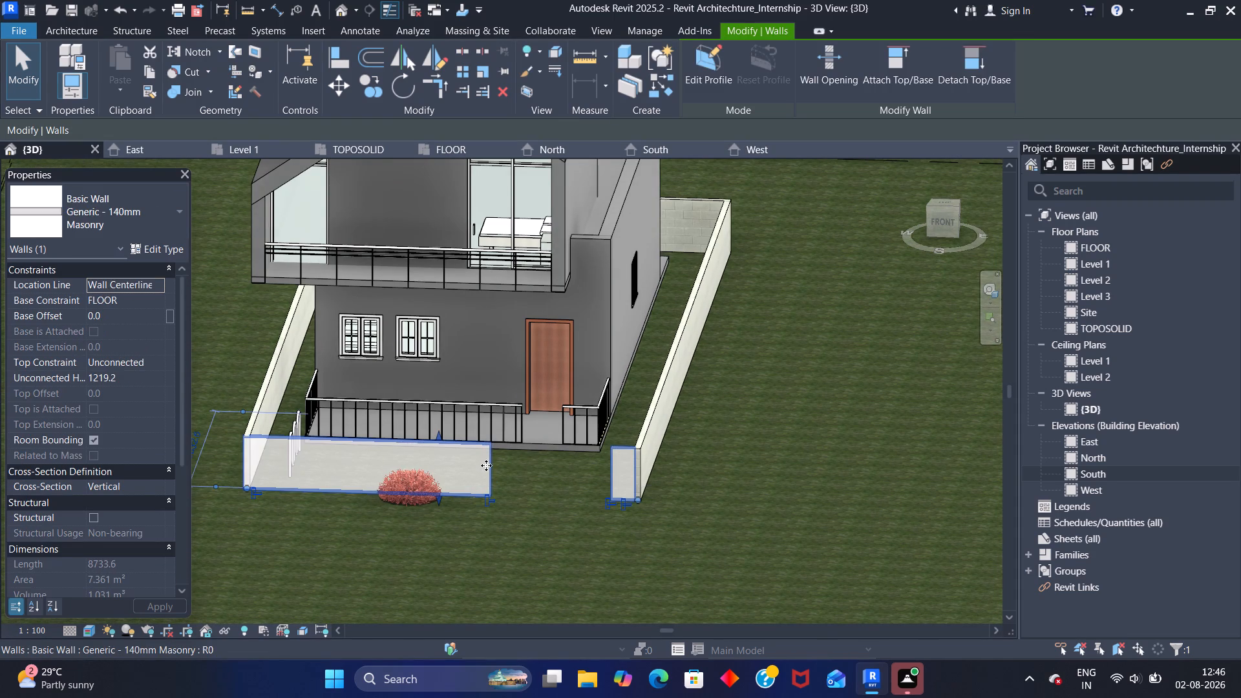
left_click(705, 74)
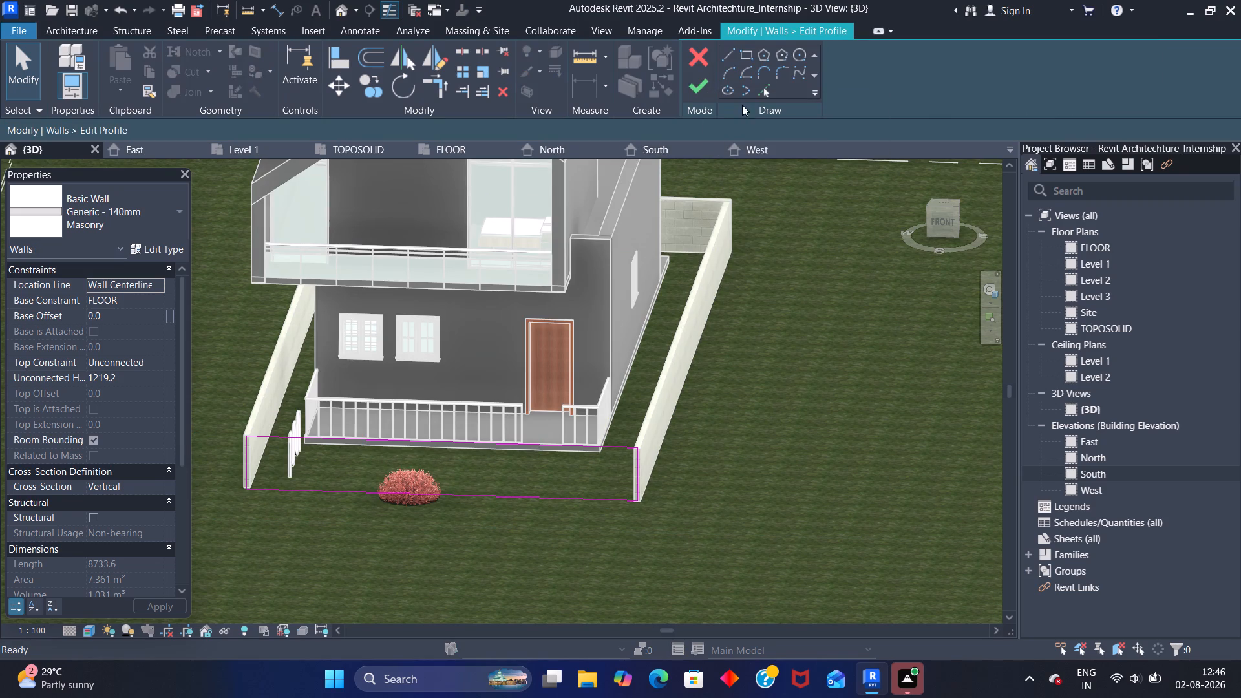
left_click(690, 86)
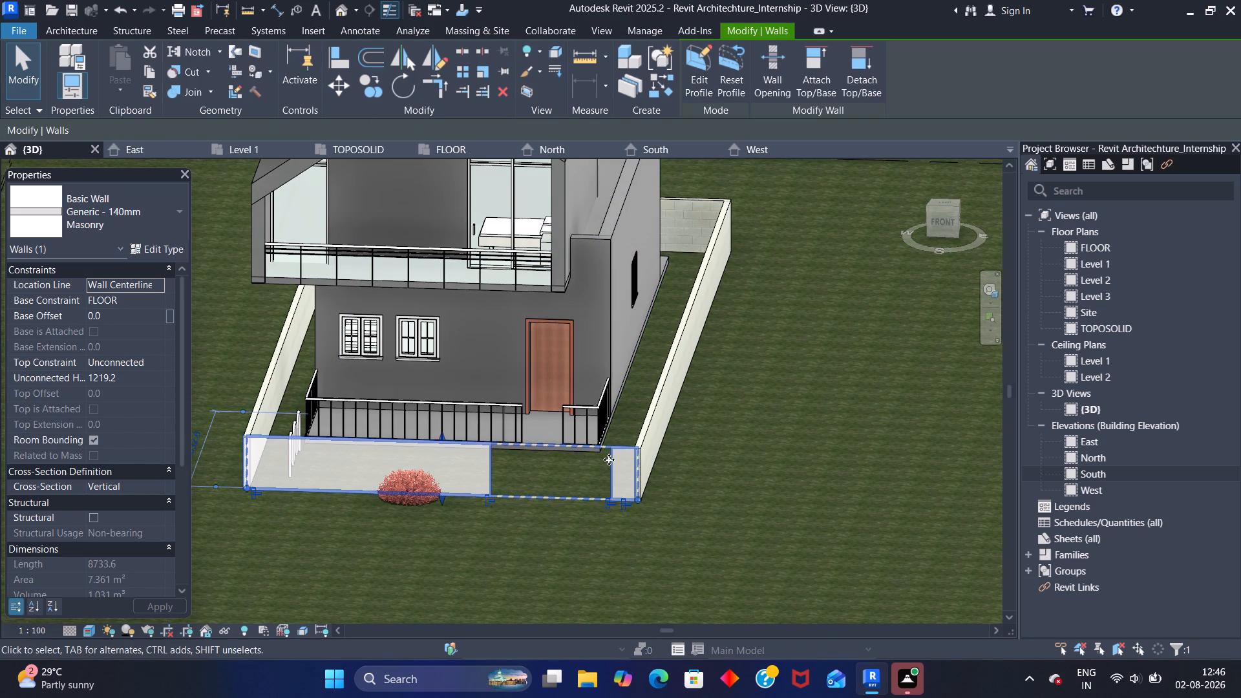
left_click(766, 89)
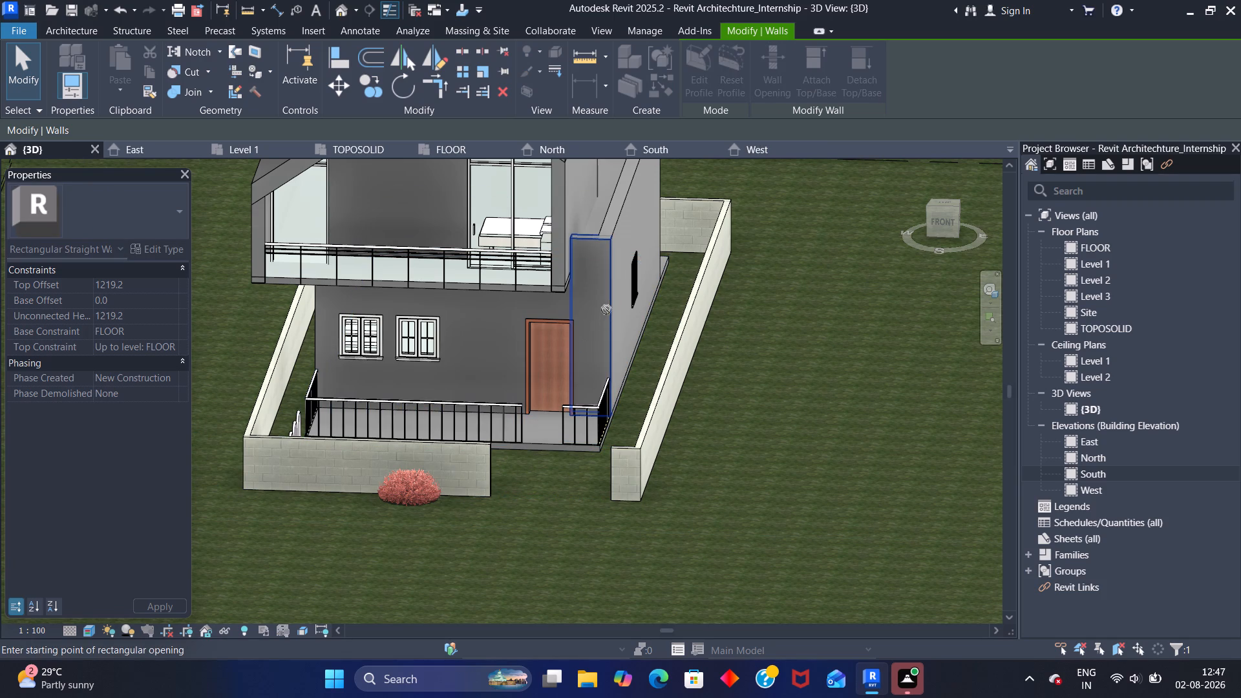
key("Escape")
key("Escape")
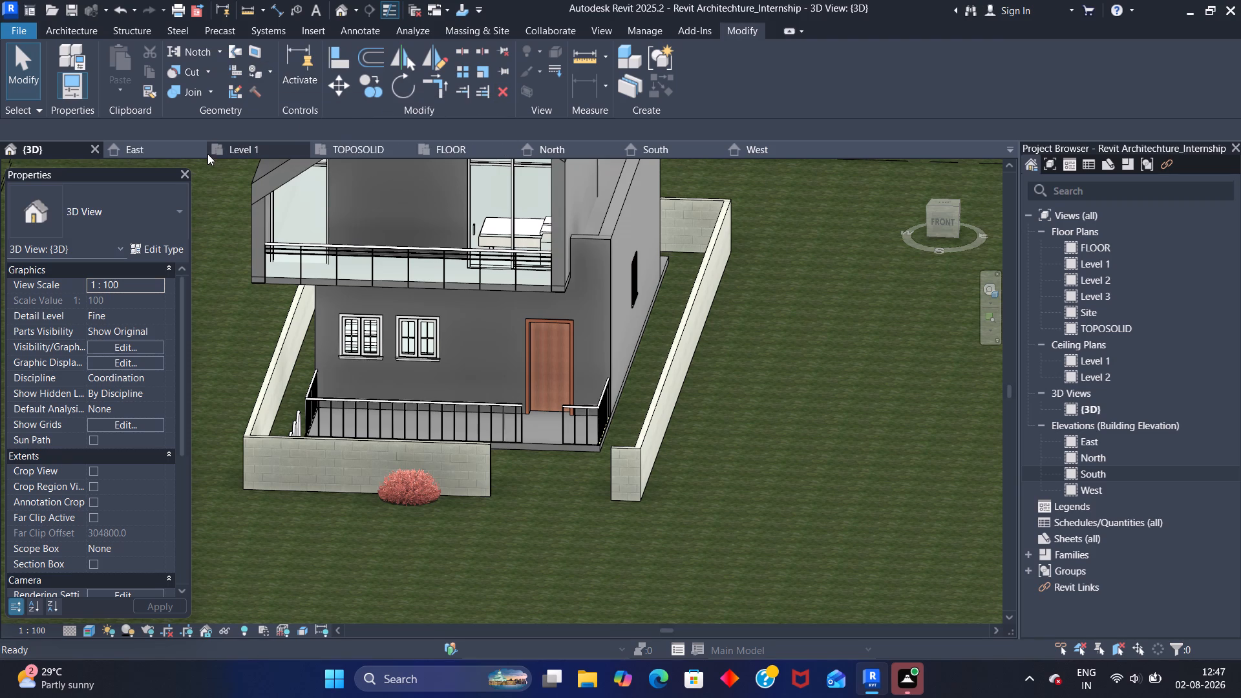
Select the rectangular opening in the front boundary wall in the Level 1 plan.
left_click(271, 152)
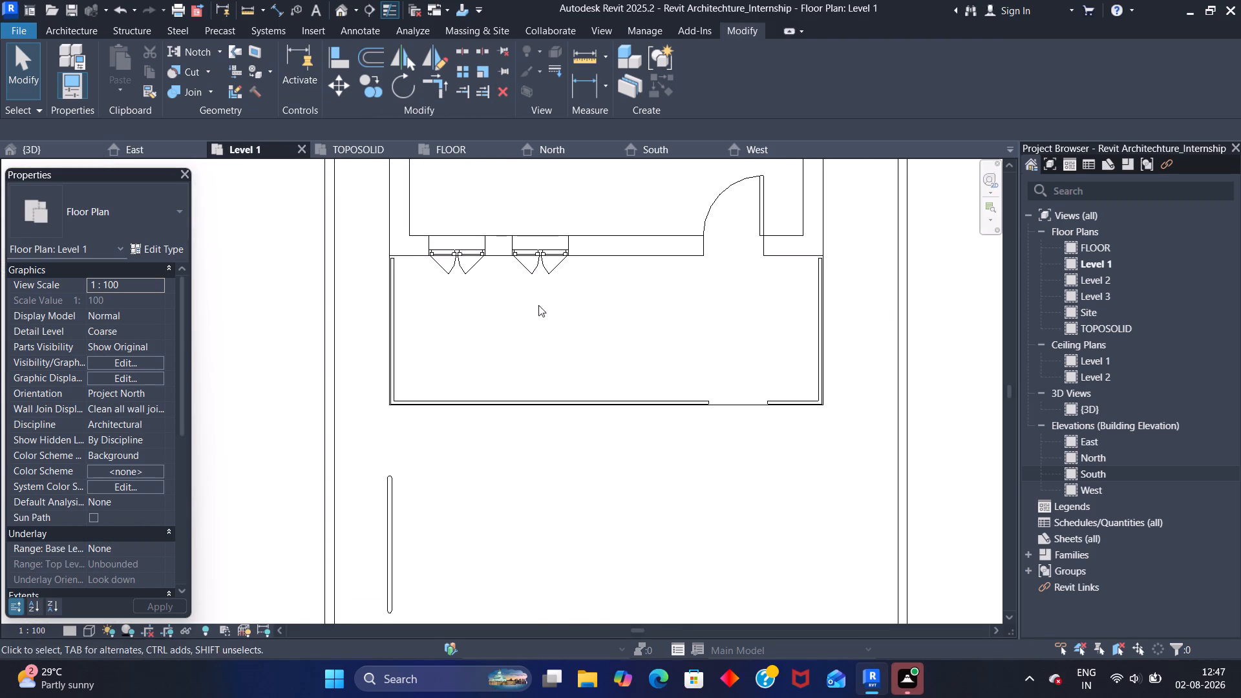
scroll(539, 306, "down", 4)
middle_click_drag(595, 465, 555, 291)
scroll(604, 356, "up", 1)
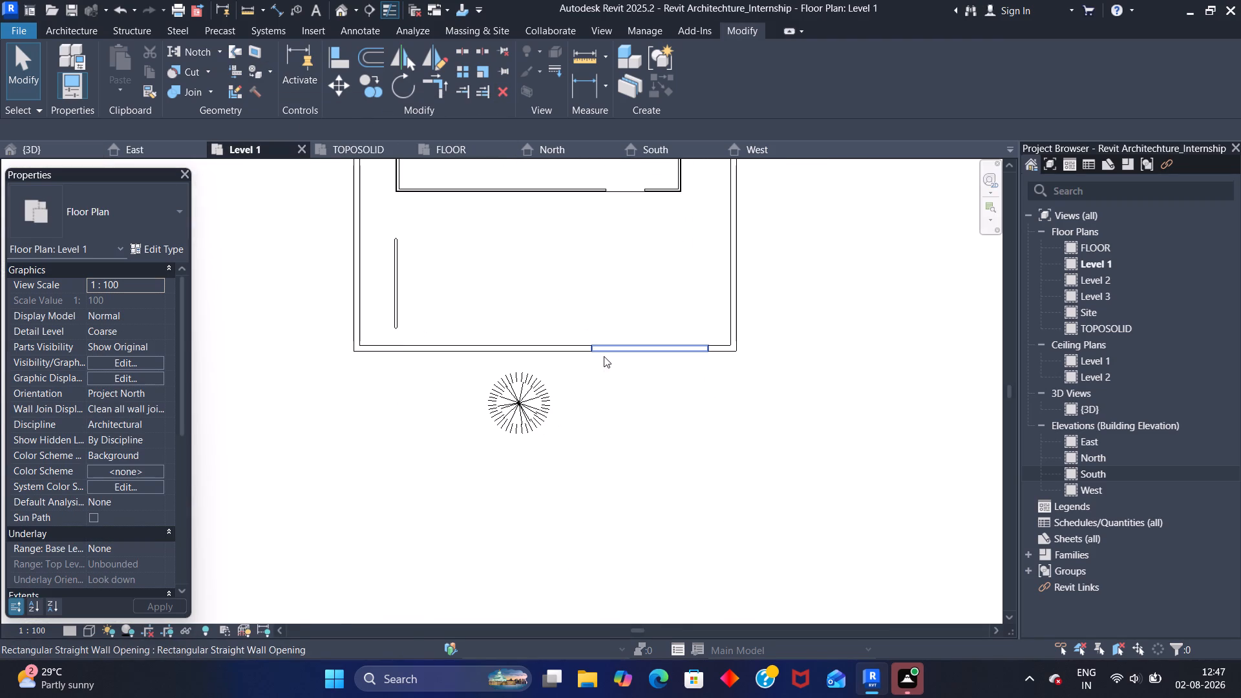
left_click(604, 350)
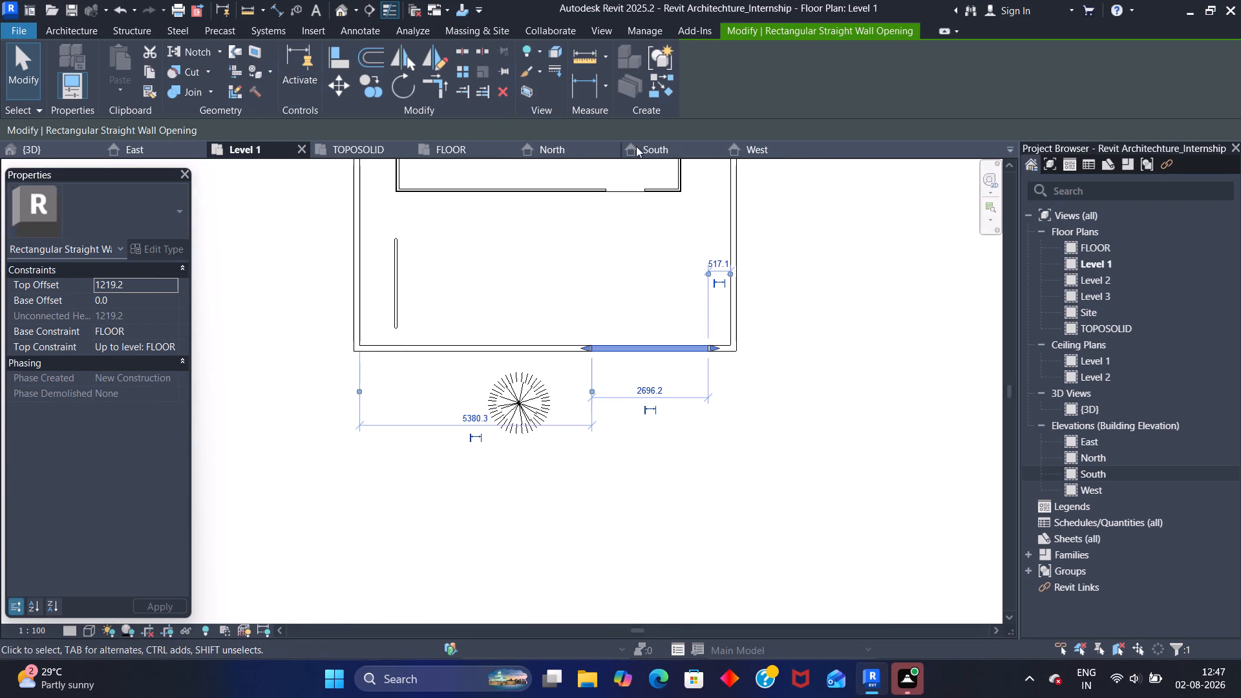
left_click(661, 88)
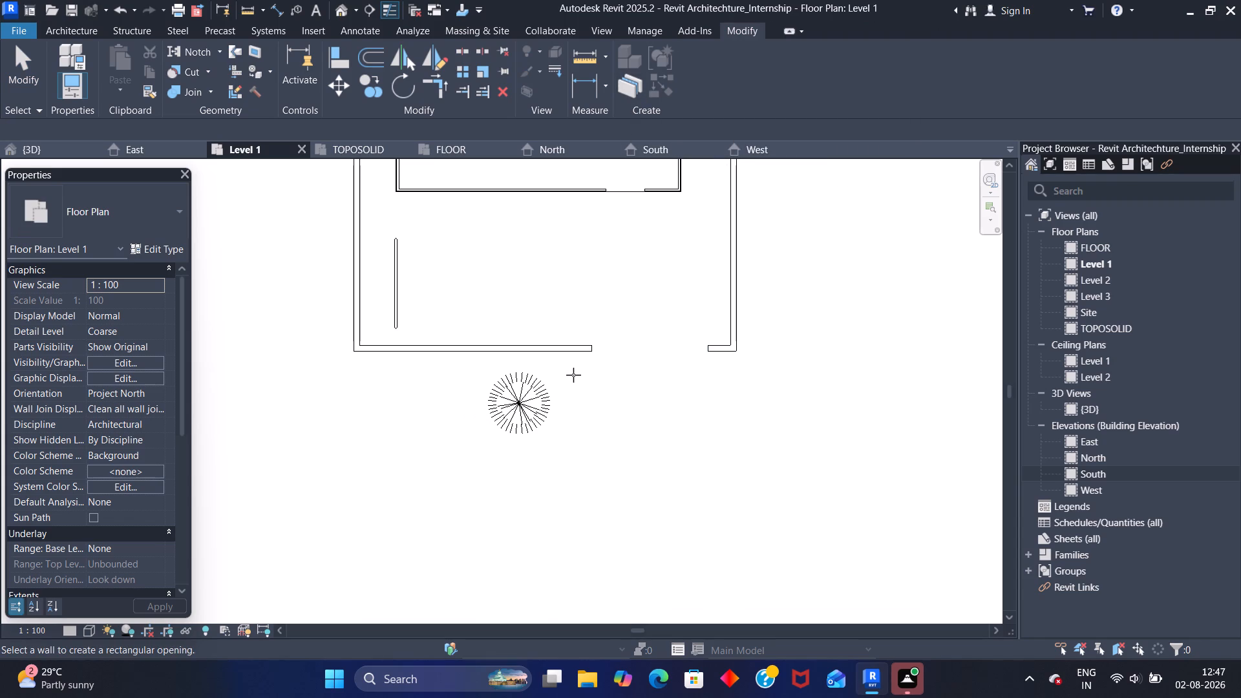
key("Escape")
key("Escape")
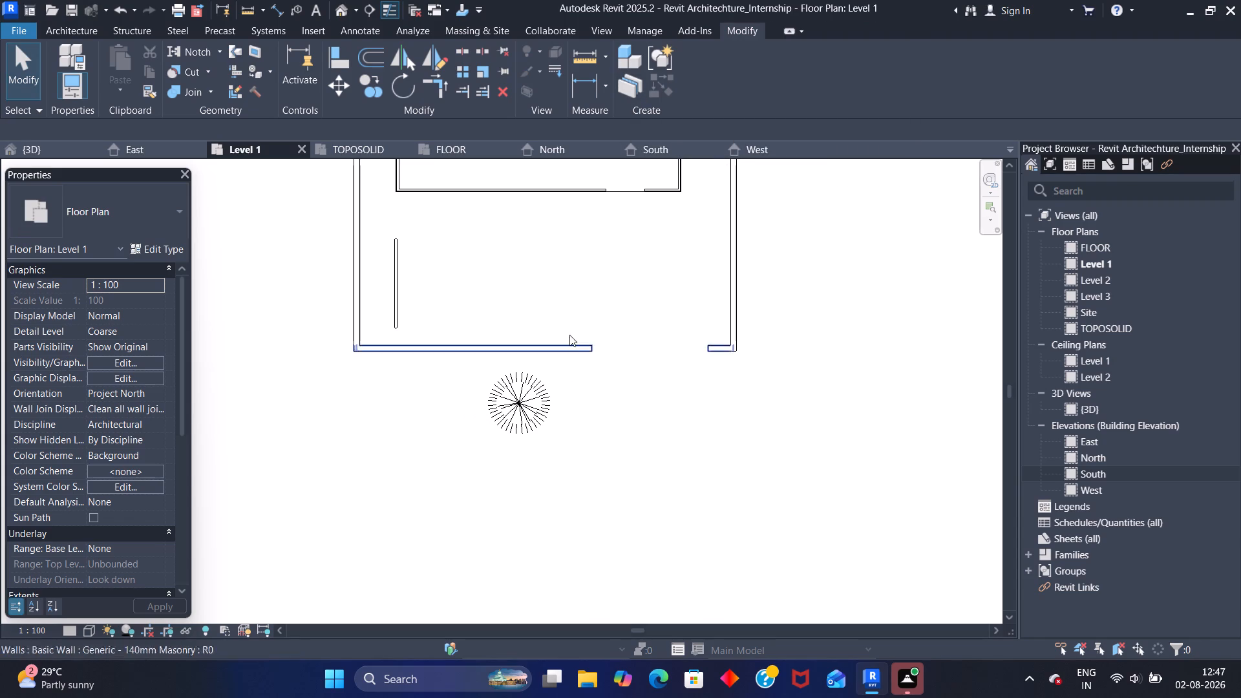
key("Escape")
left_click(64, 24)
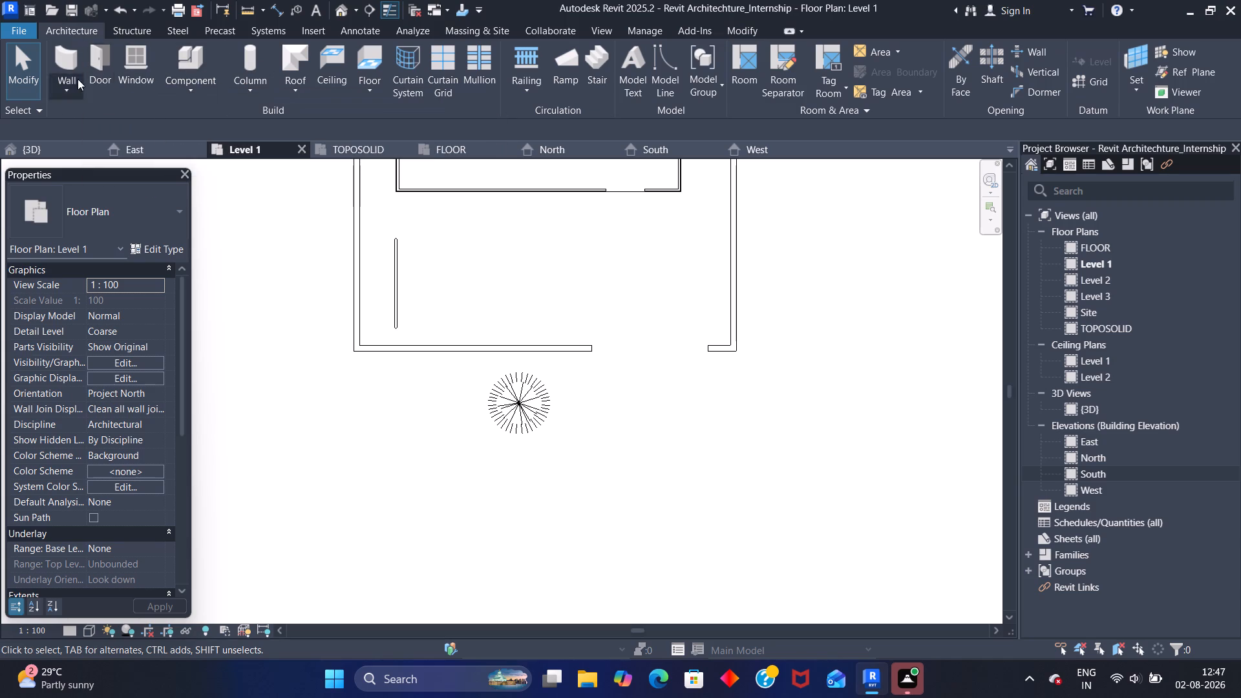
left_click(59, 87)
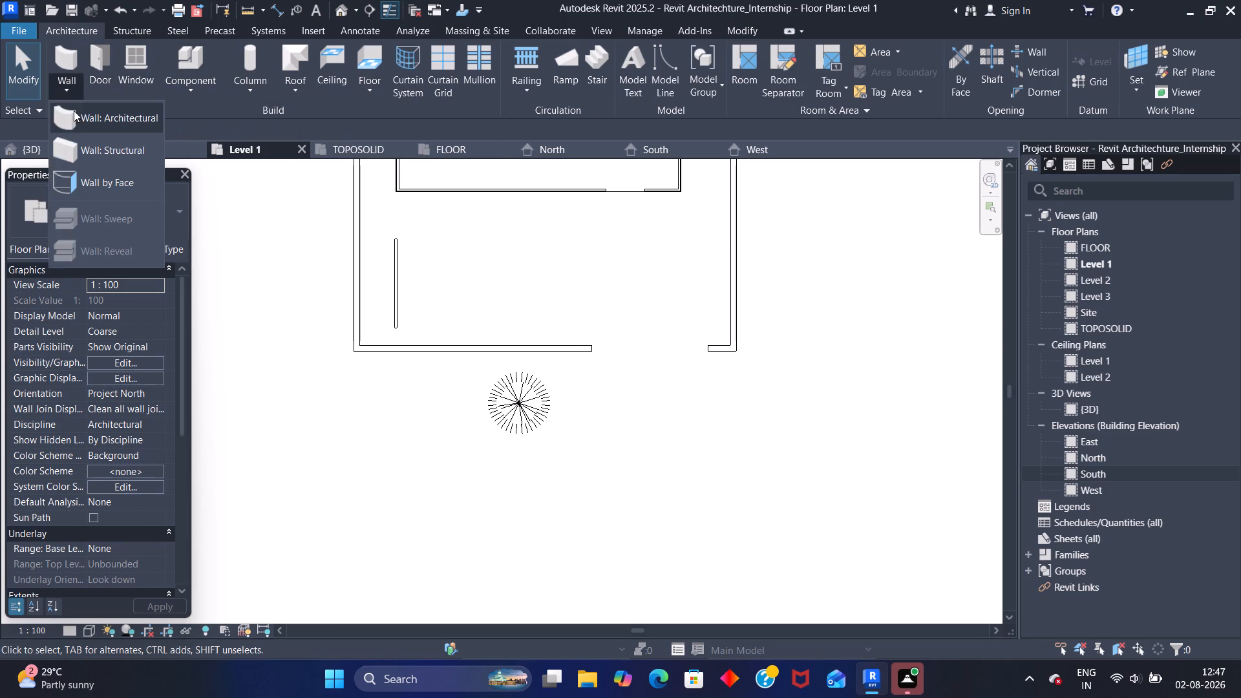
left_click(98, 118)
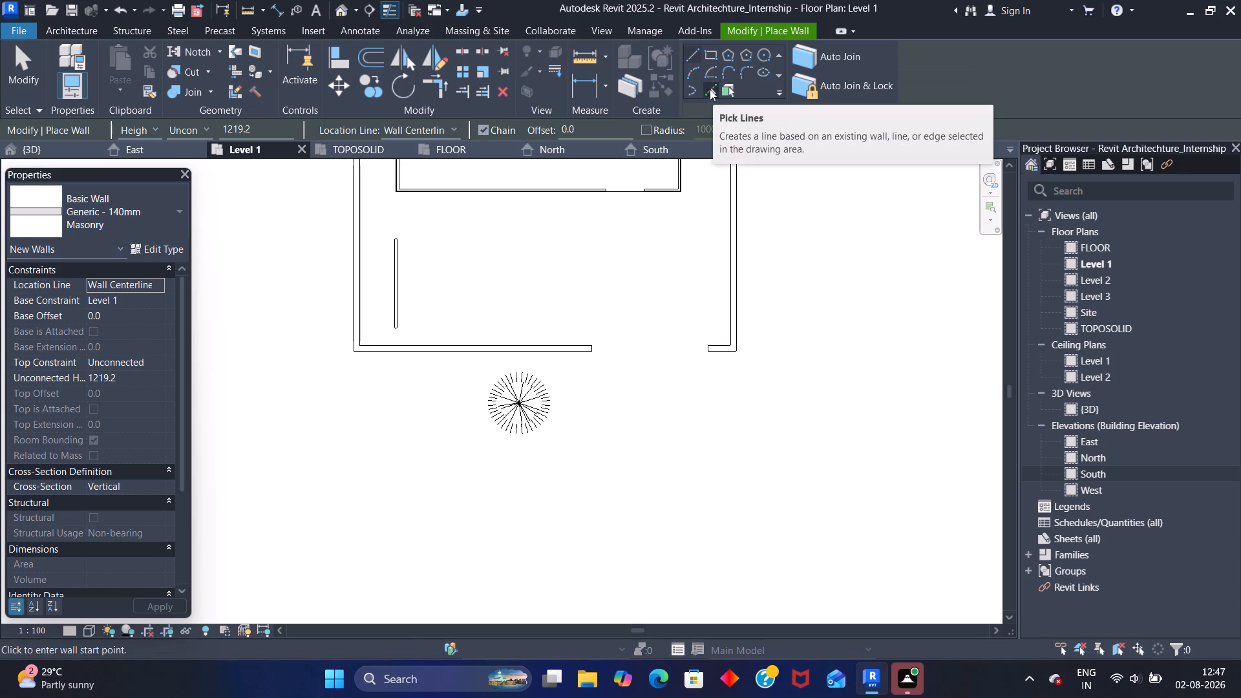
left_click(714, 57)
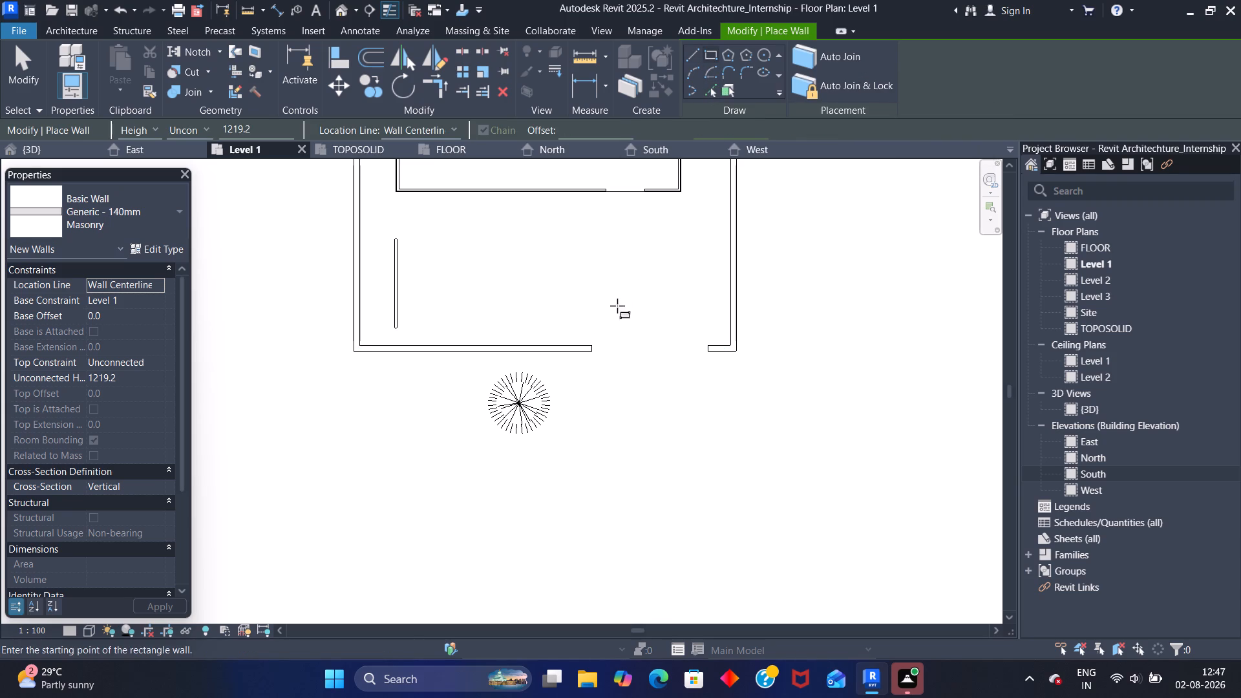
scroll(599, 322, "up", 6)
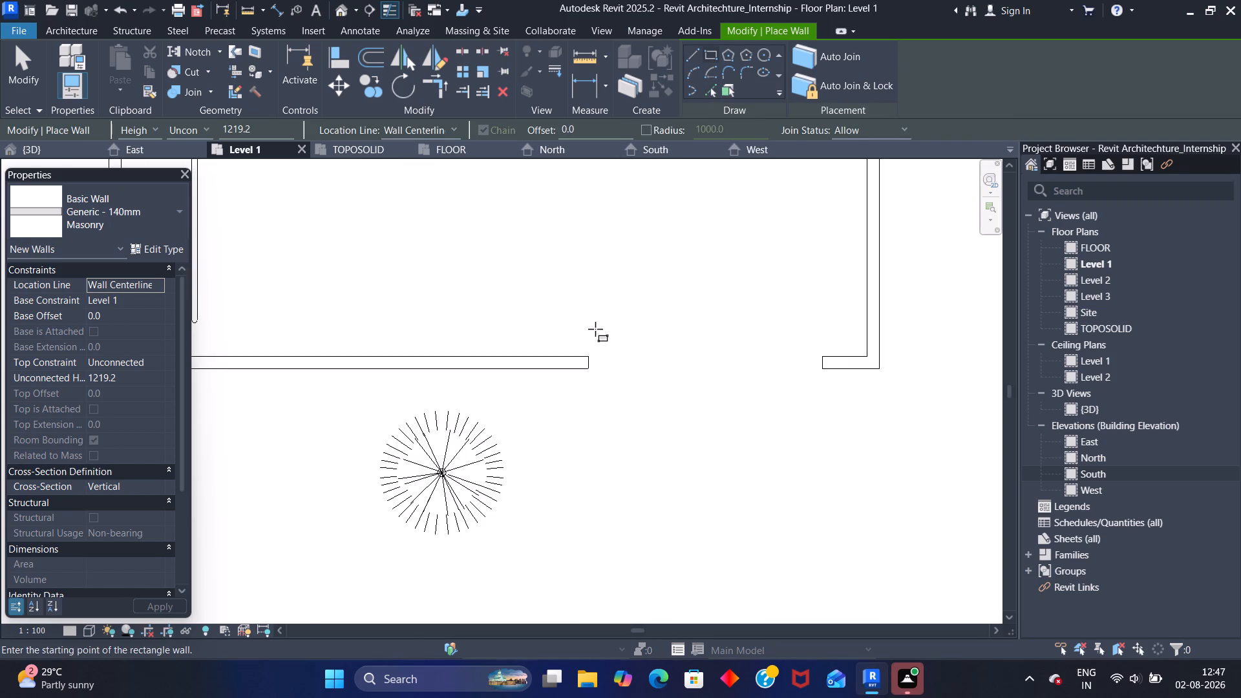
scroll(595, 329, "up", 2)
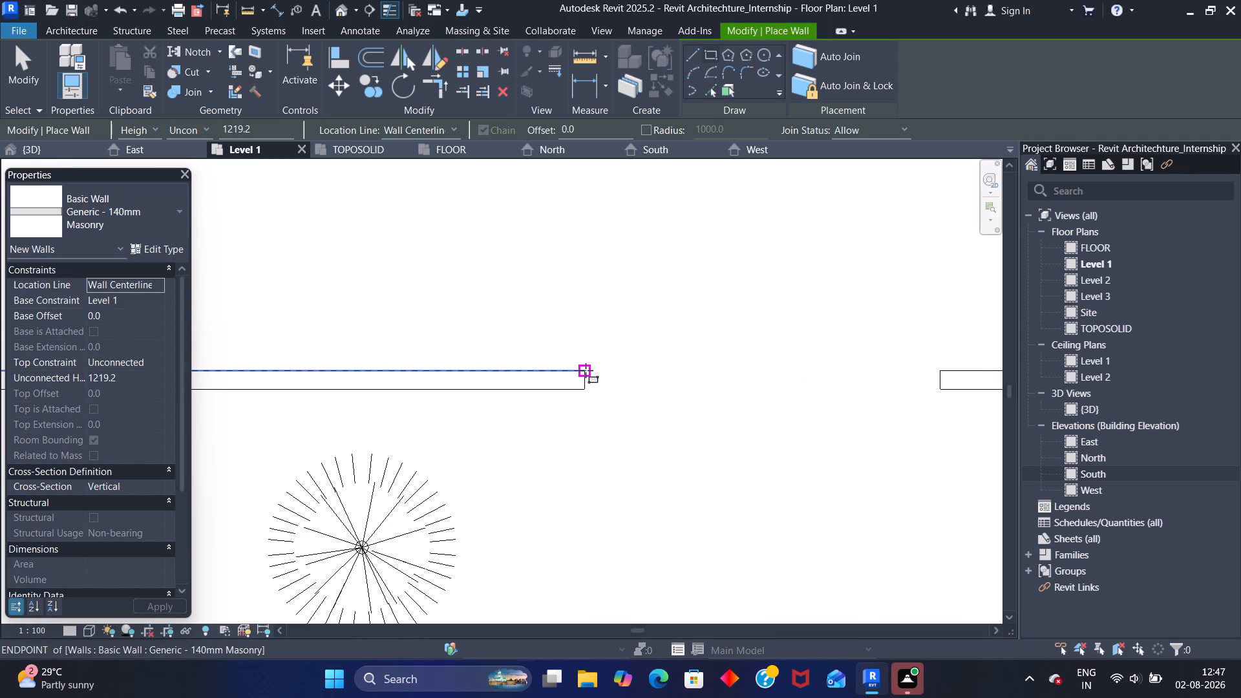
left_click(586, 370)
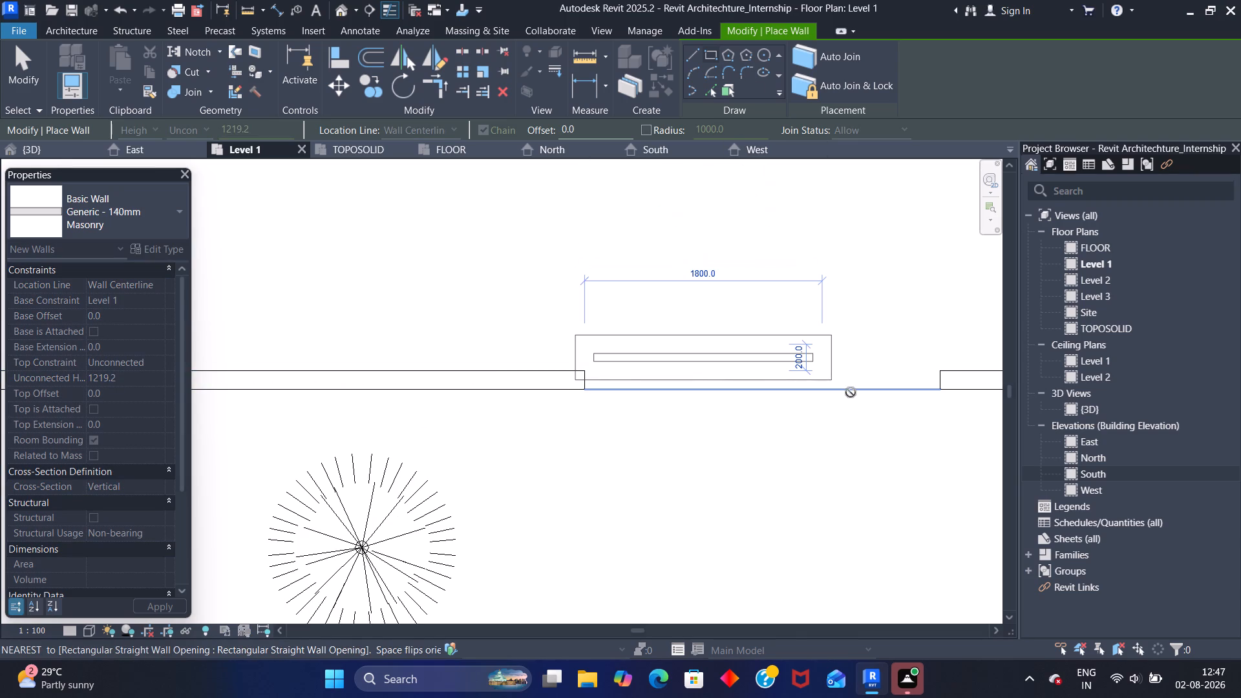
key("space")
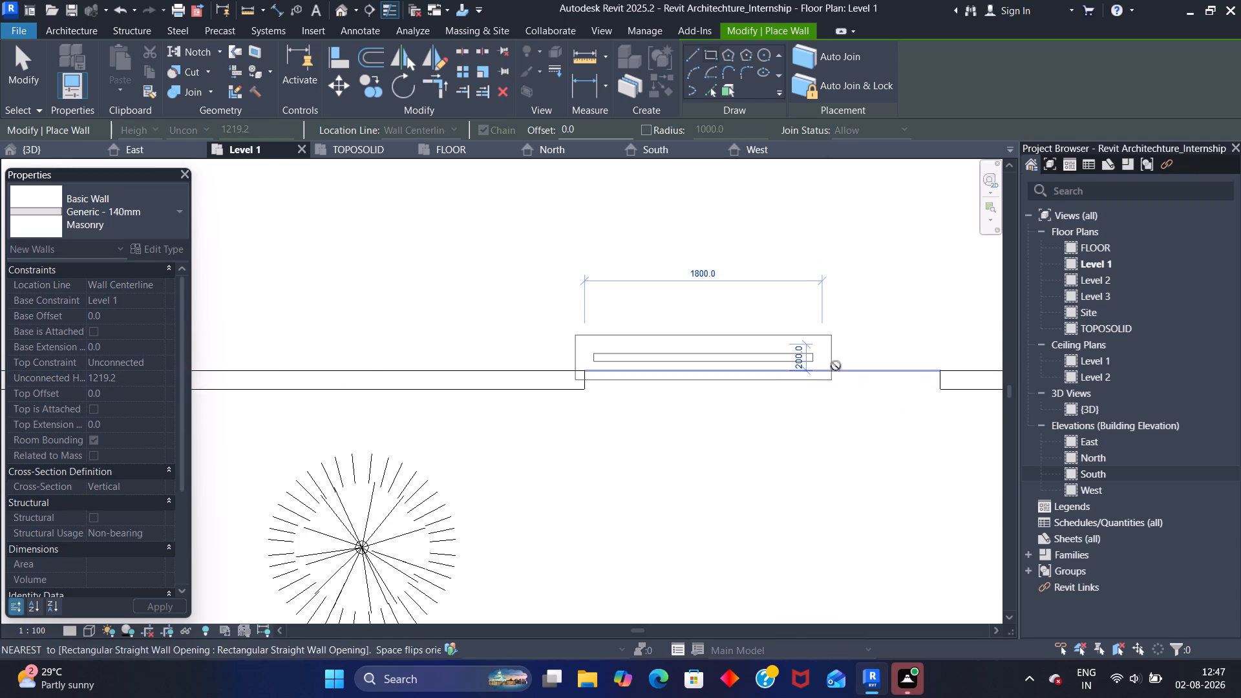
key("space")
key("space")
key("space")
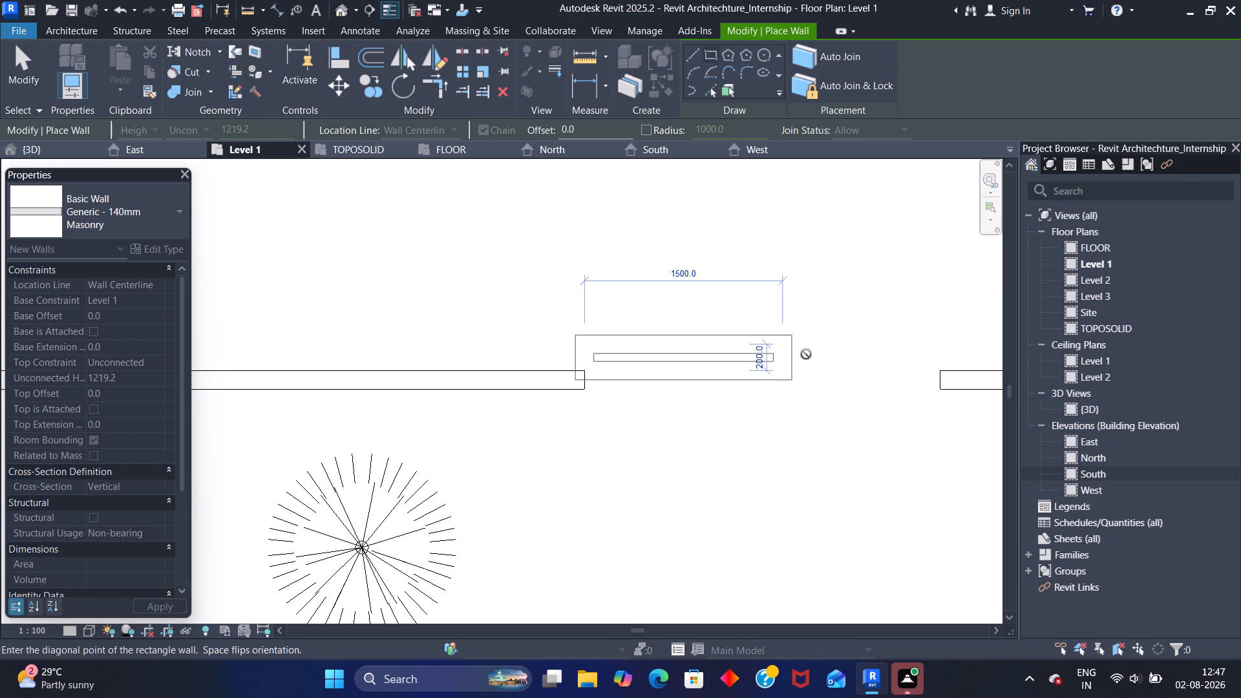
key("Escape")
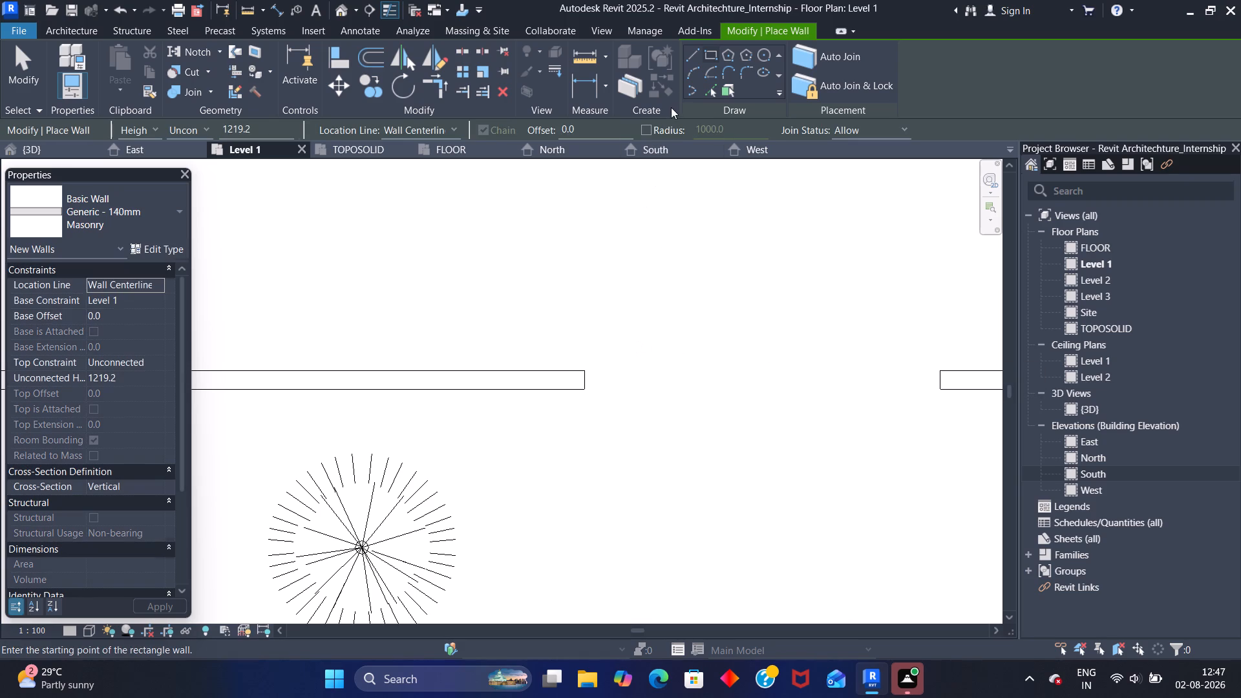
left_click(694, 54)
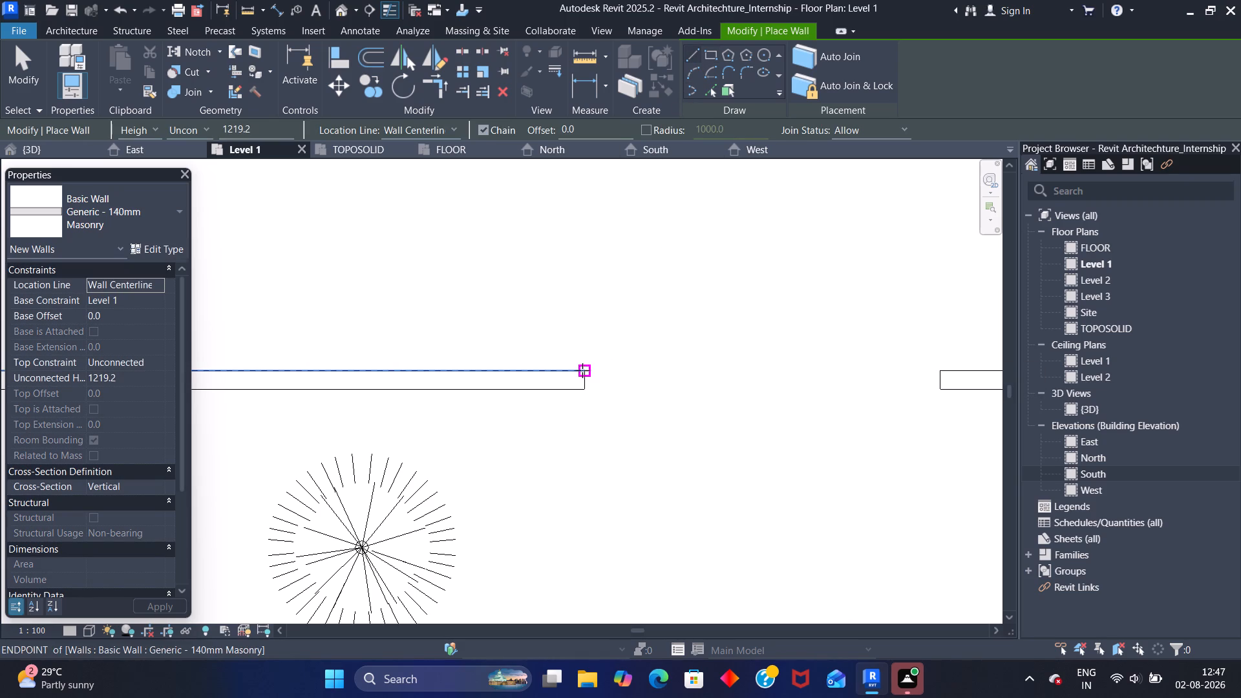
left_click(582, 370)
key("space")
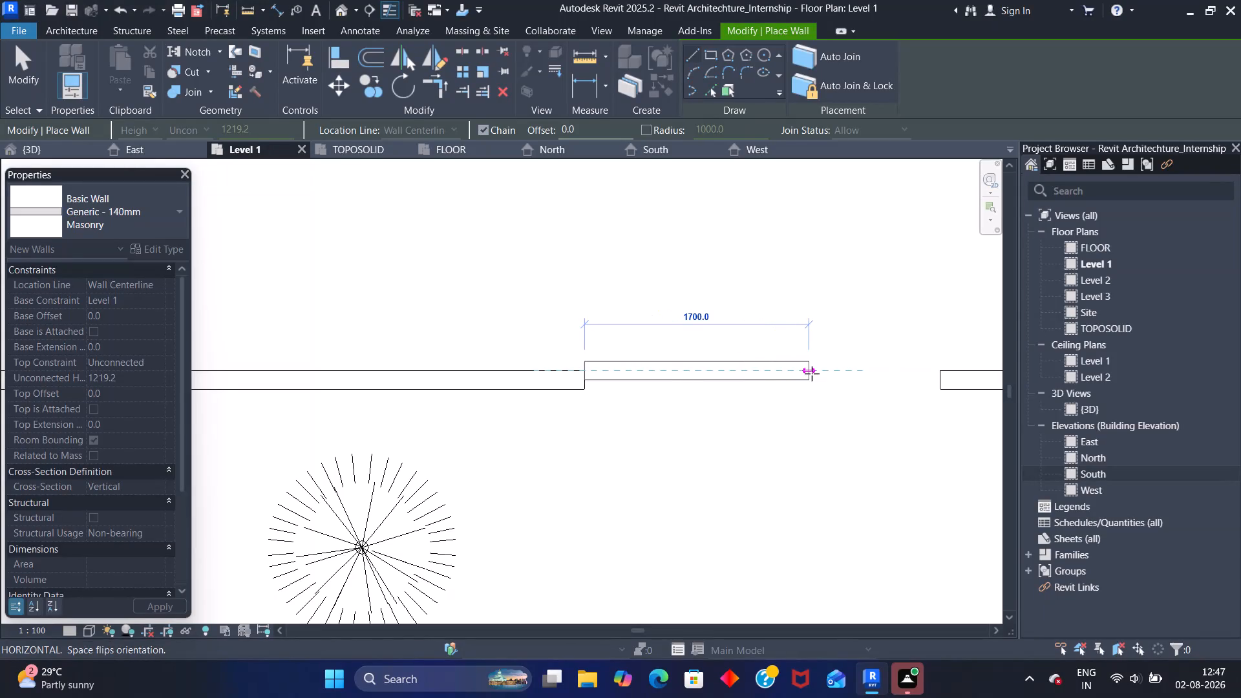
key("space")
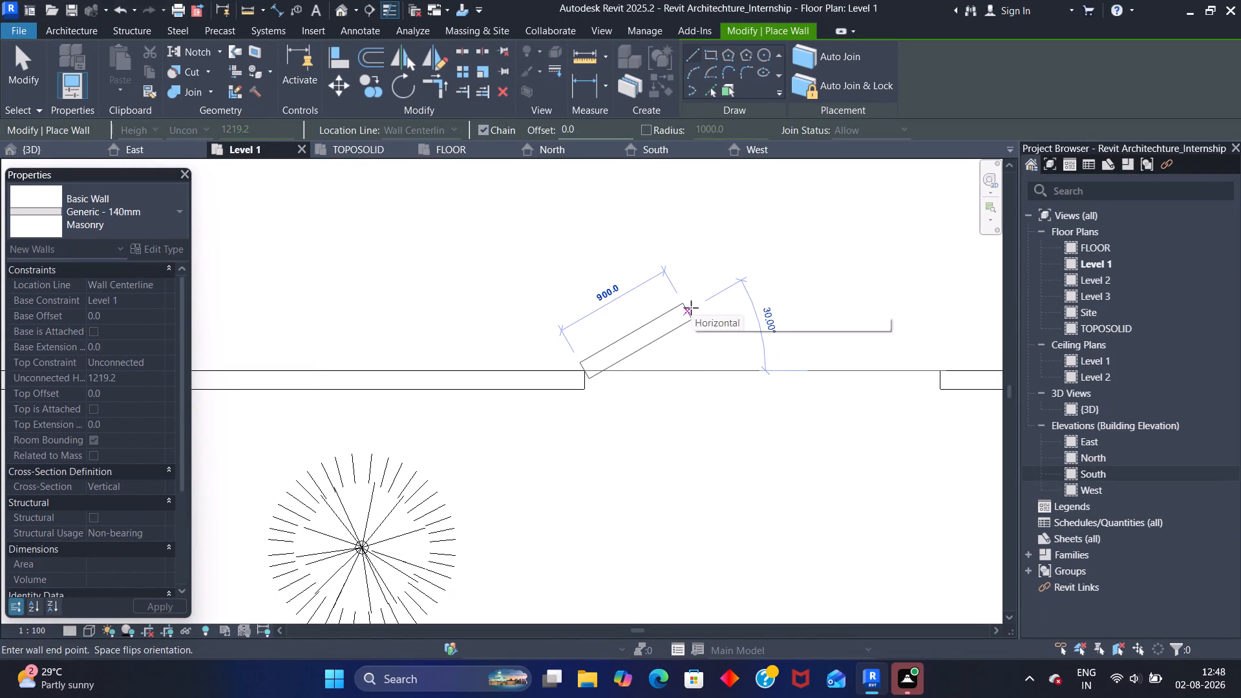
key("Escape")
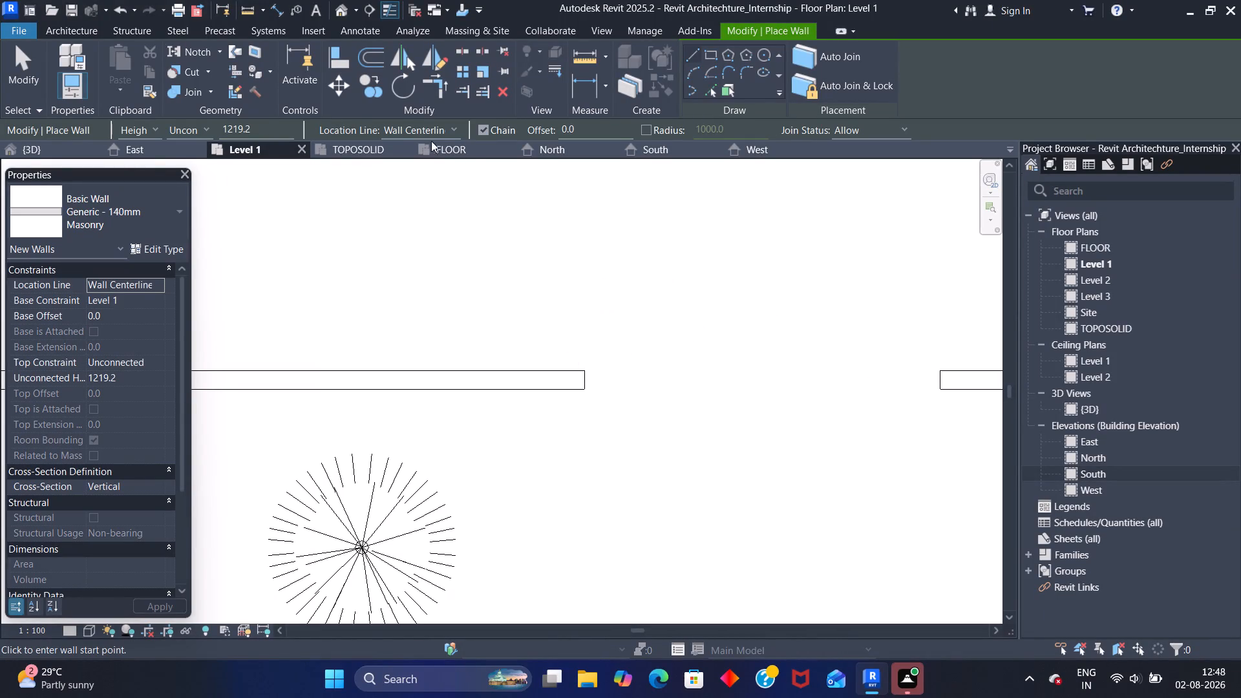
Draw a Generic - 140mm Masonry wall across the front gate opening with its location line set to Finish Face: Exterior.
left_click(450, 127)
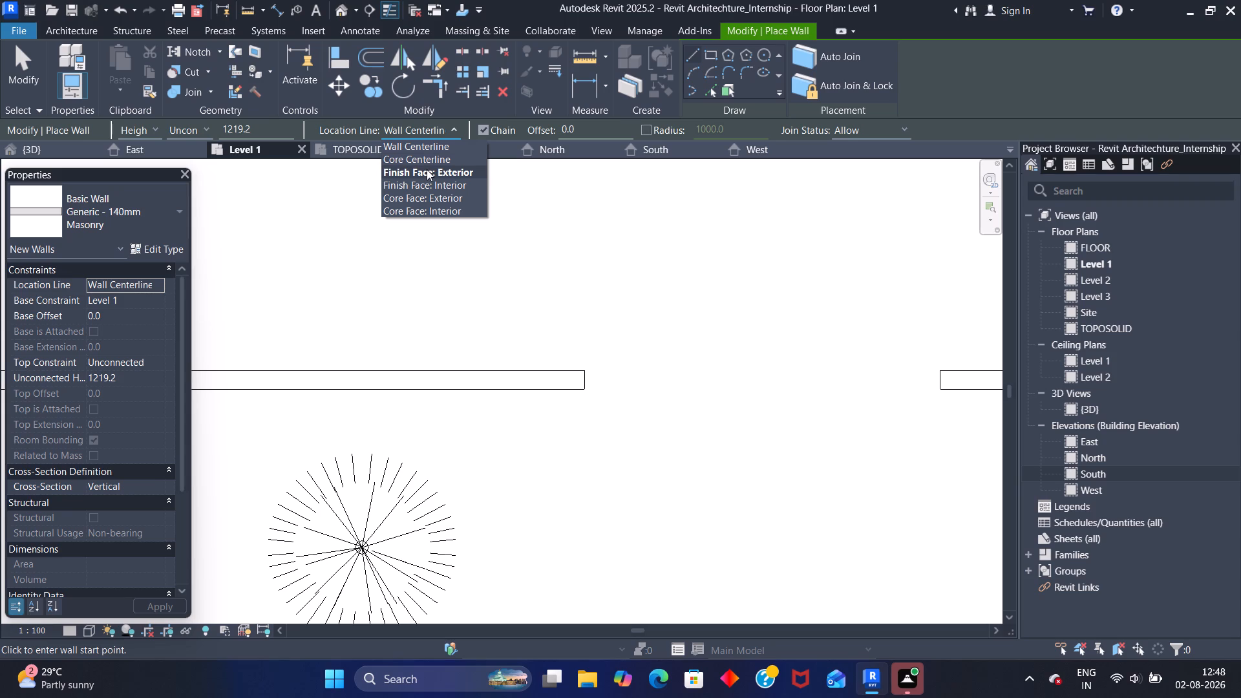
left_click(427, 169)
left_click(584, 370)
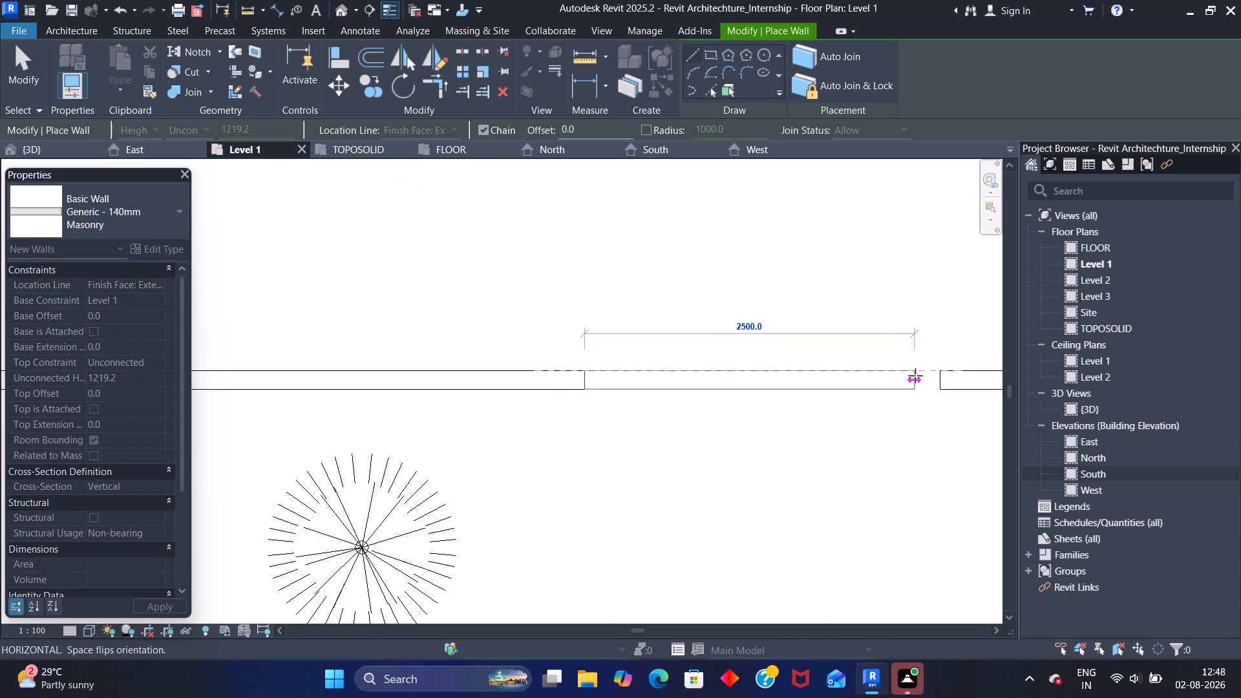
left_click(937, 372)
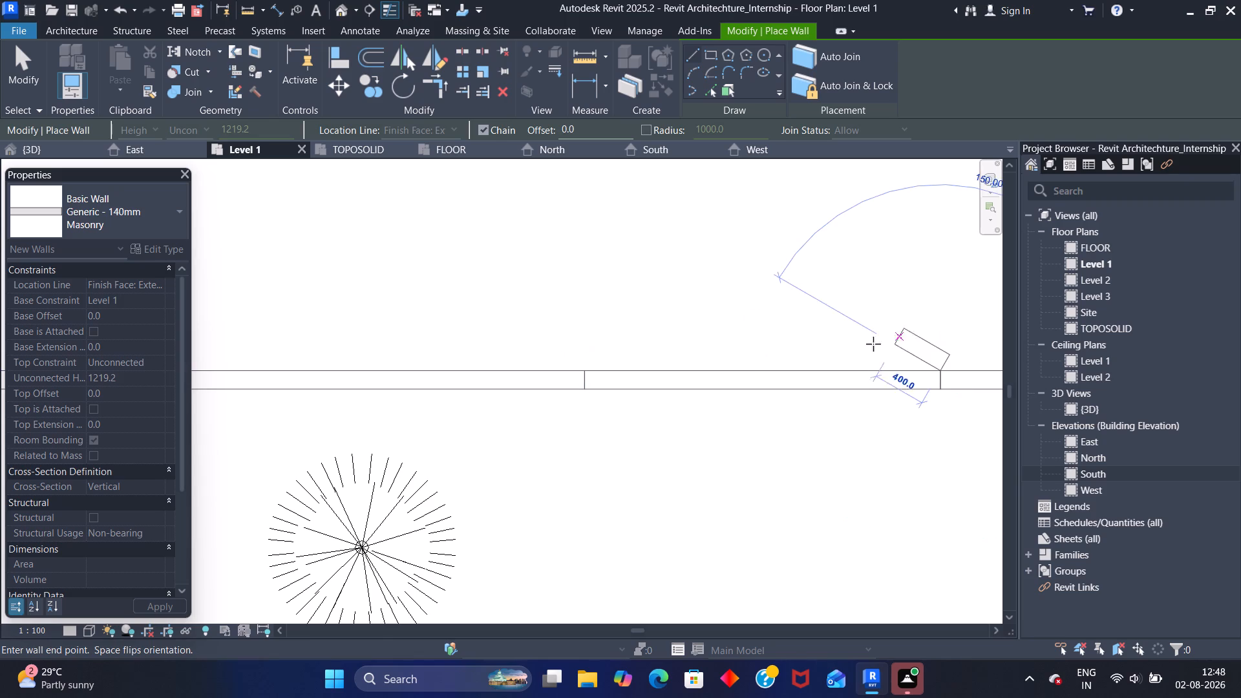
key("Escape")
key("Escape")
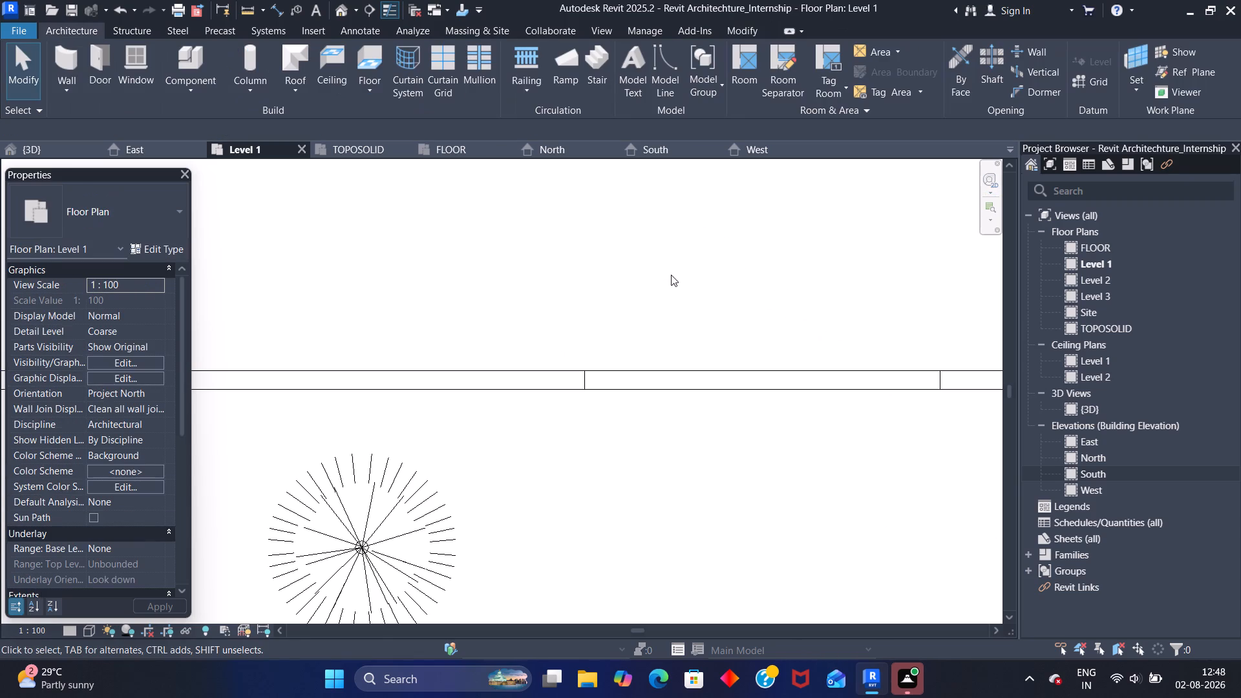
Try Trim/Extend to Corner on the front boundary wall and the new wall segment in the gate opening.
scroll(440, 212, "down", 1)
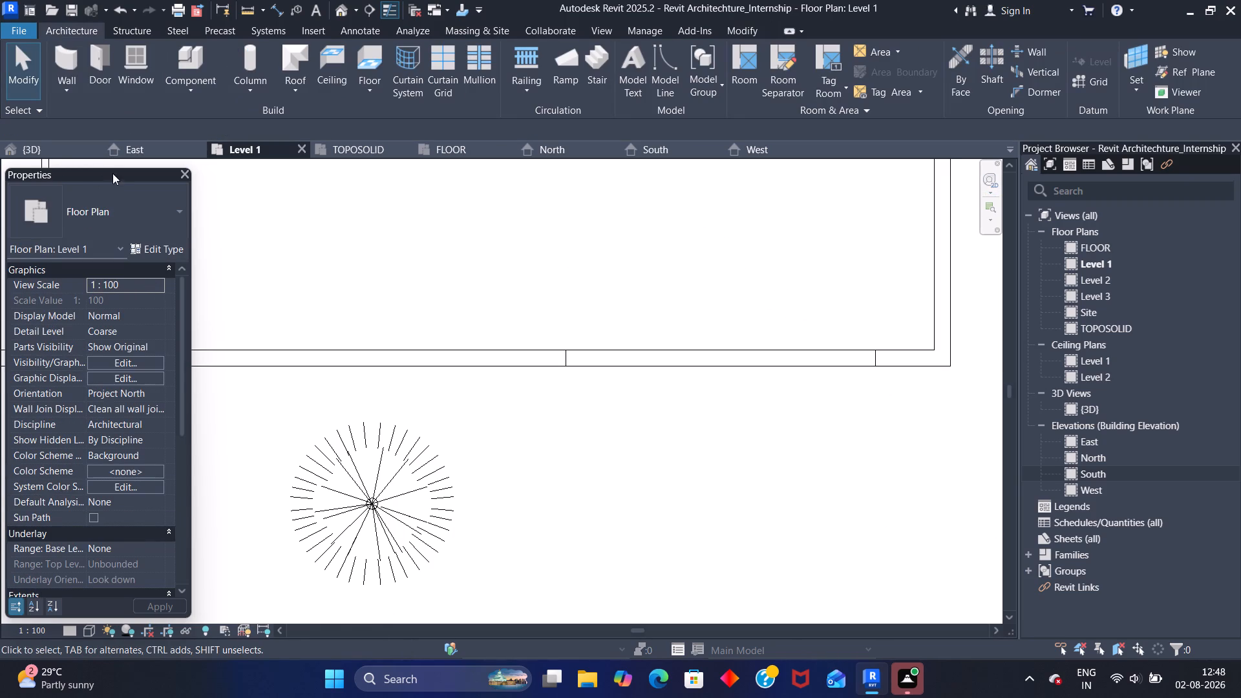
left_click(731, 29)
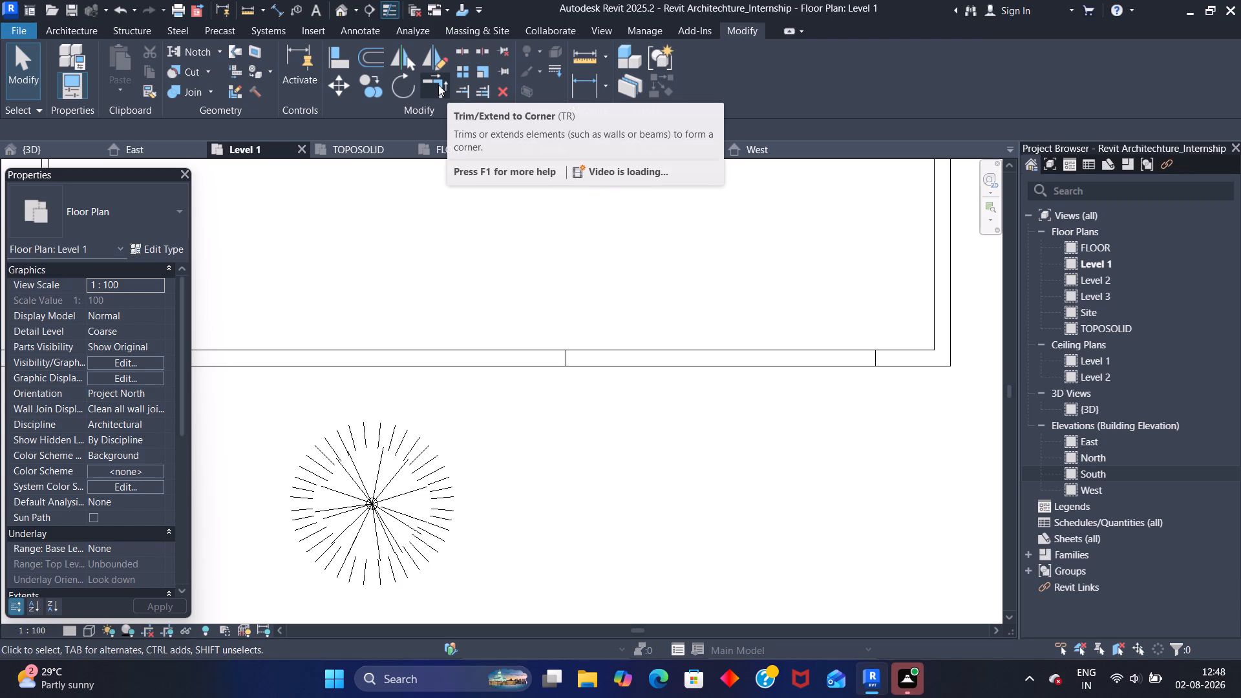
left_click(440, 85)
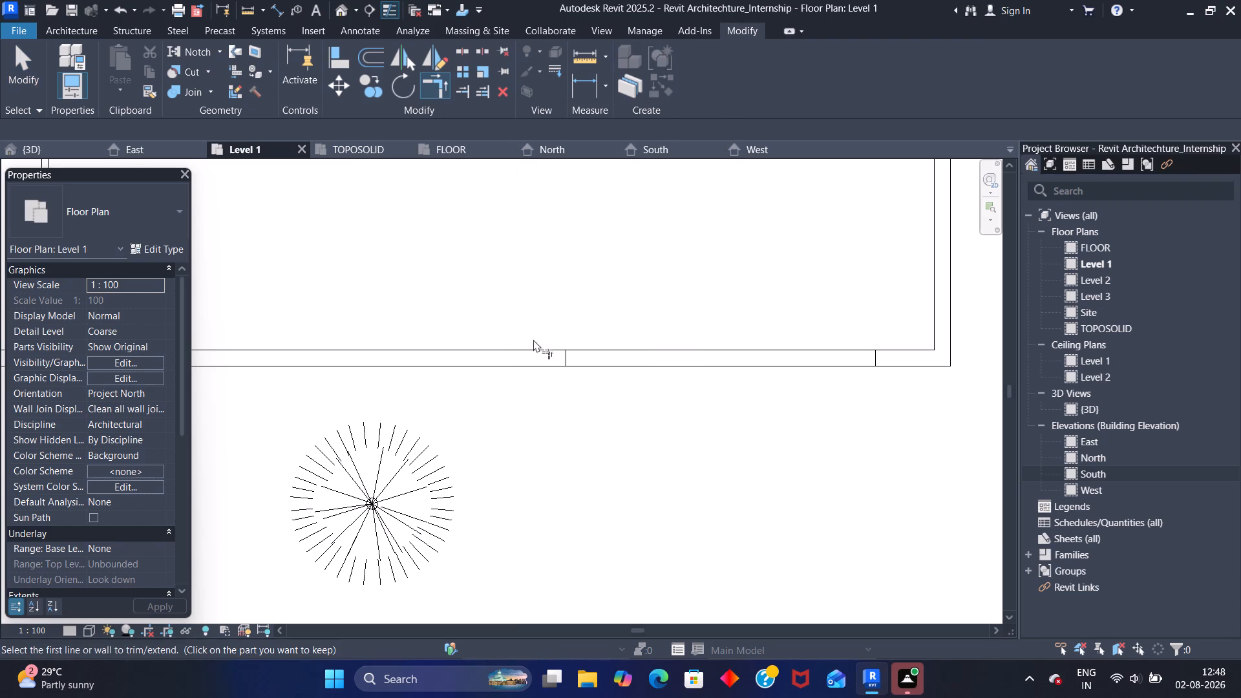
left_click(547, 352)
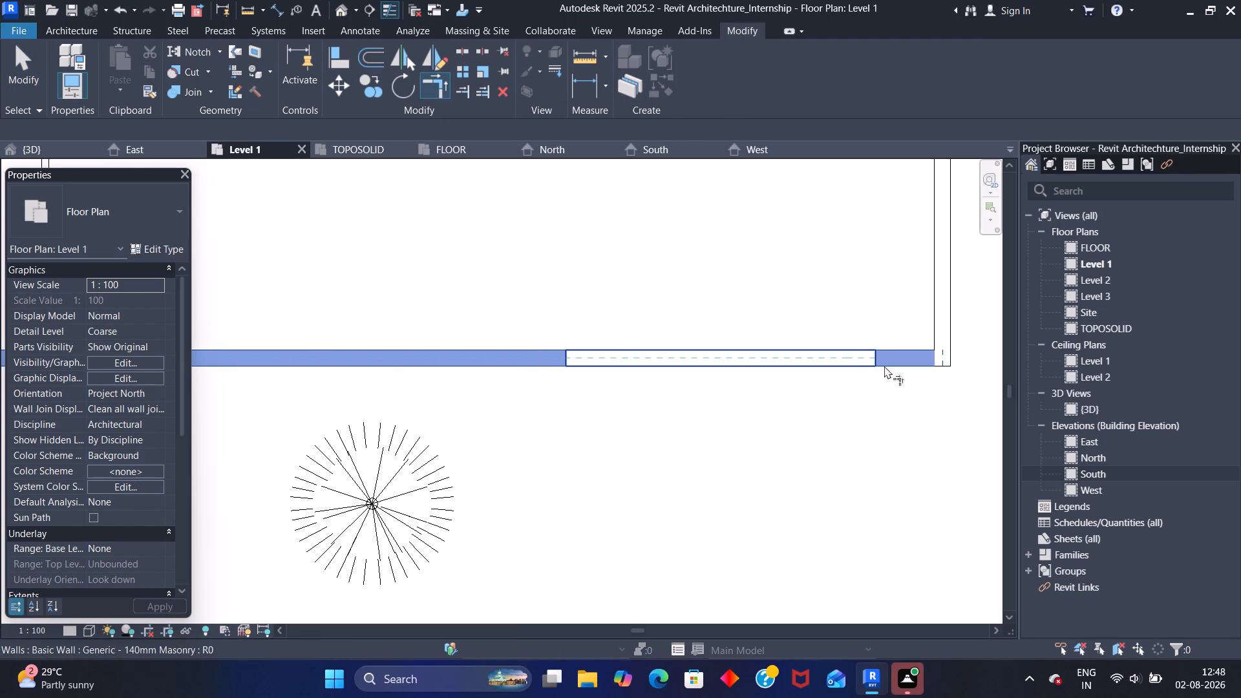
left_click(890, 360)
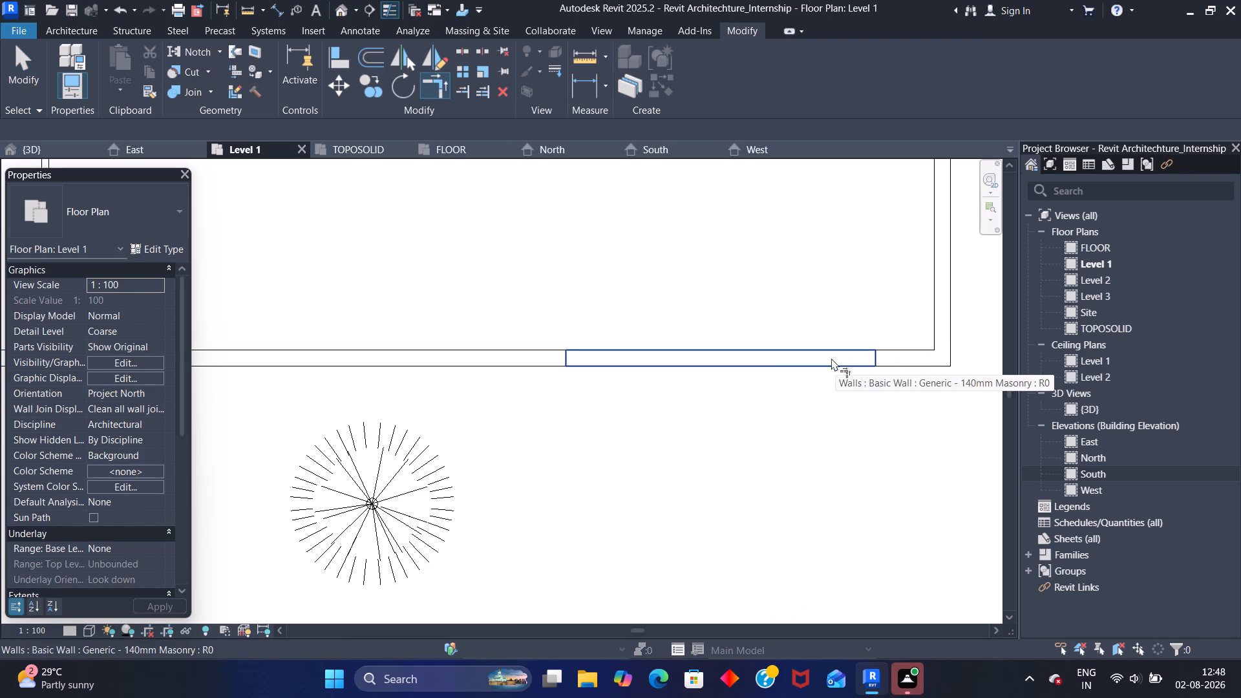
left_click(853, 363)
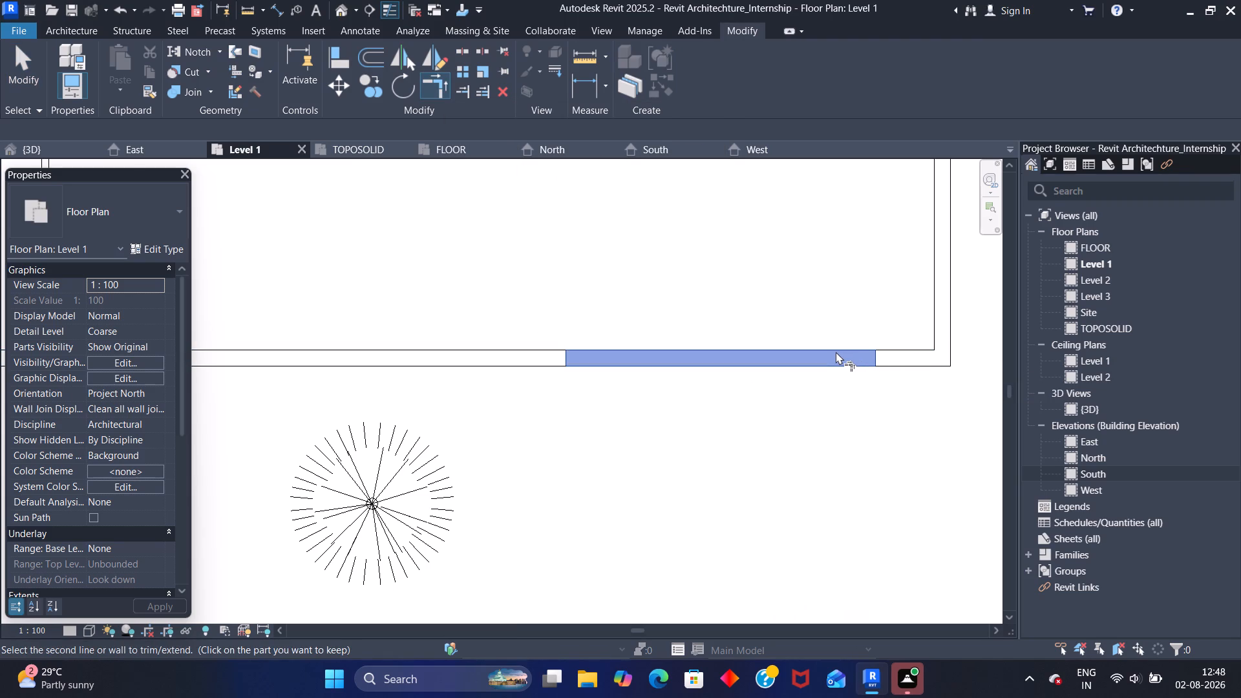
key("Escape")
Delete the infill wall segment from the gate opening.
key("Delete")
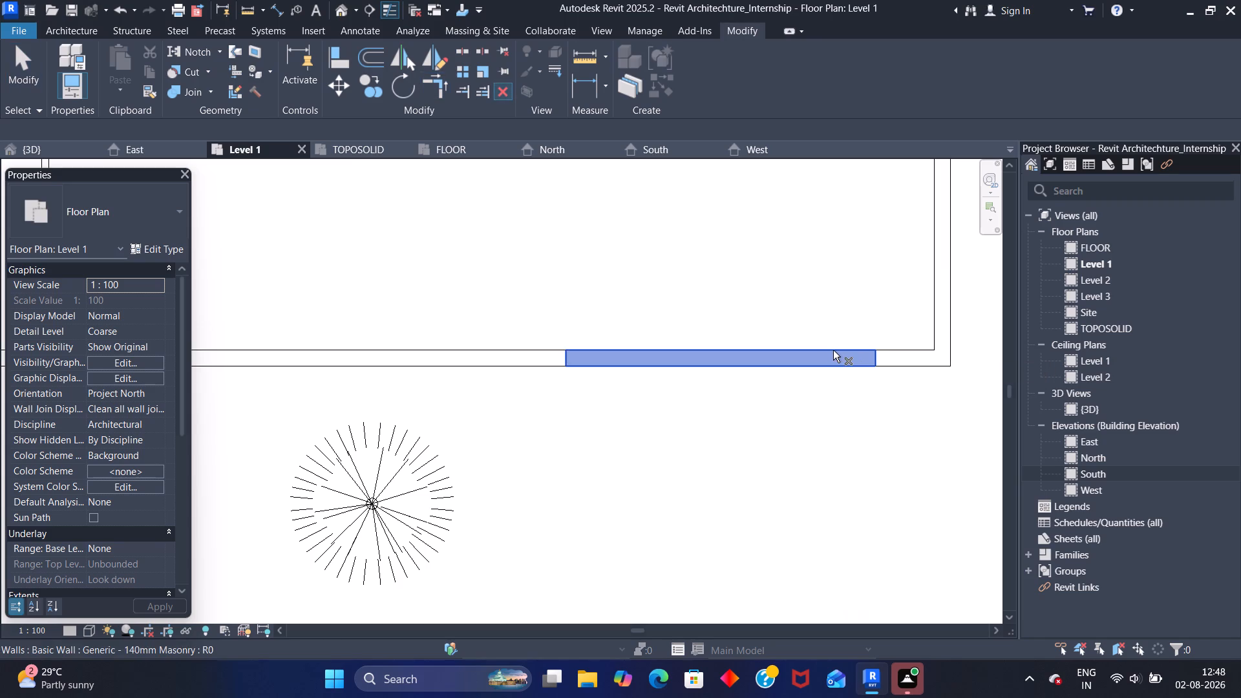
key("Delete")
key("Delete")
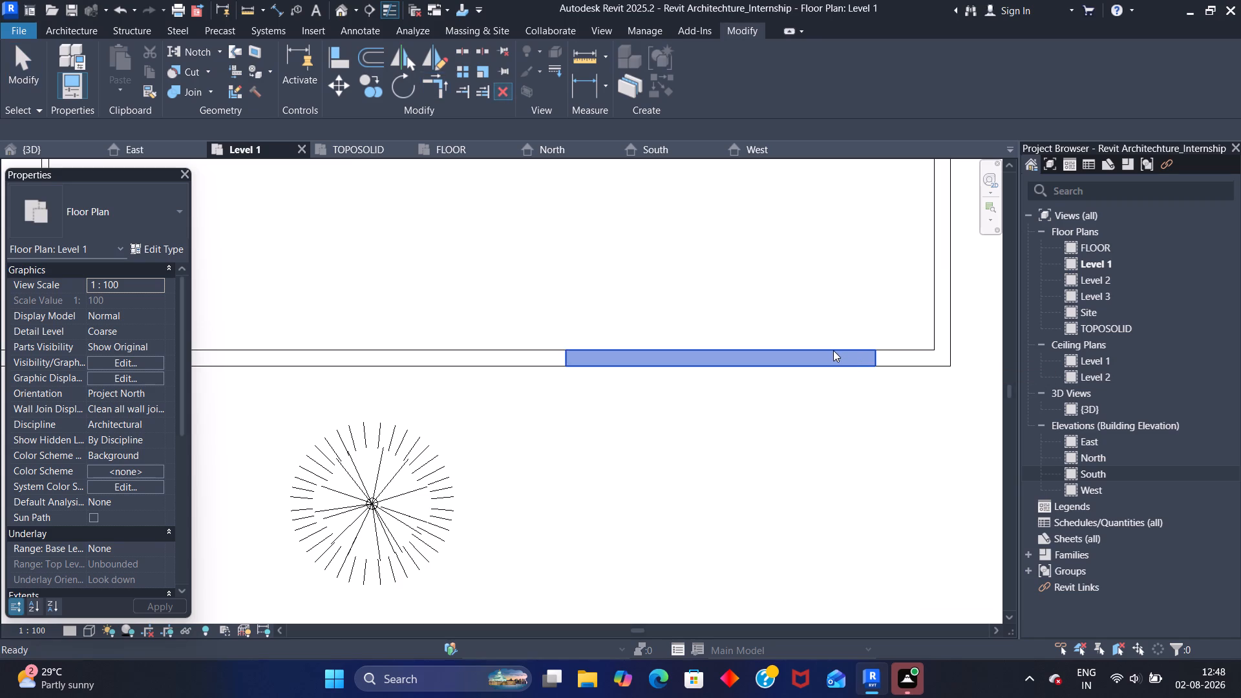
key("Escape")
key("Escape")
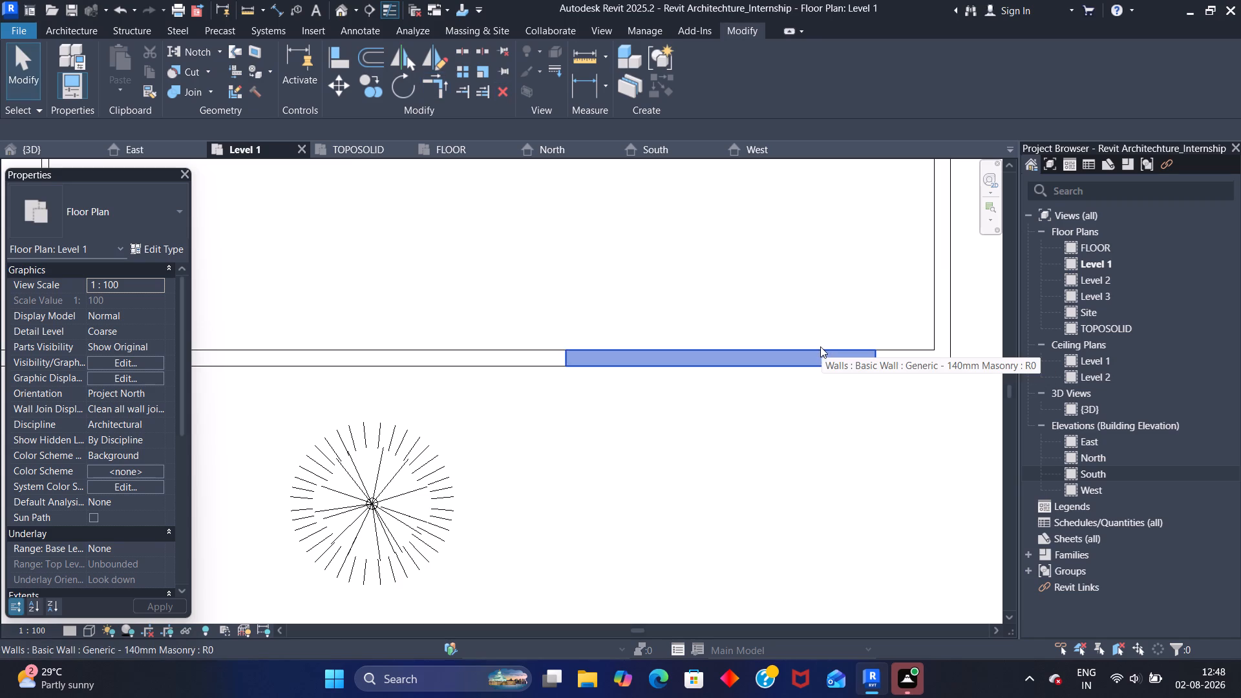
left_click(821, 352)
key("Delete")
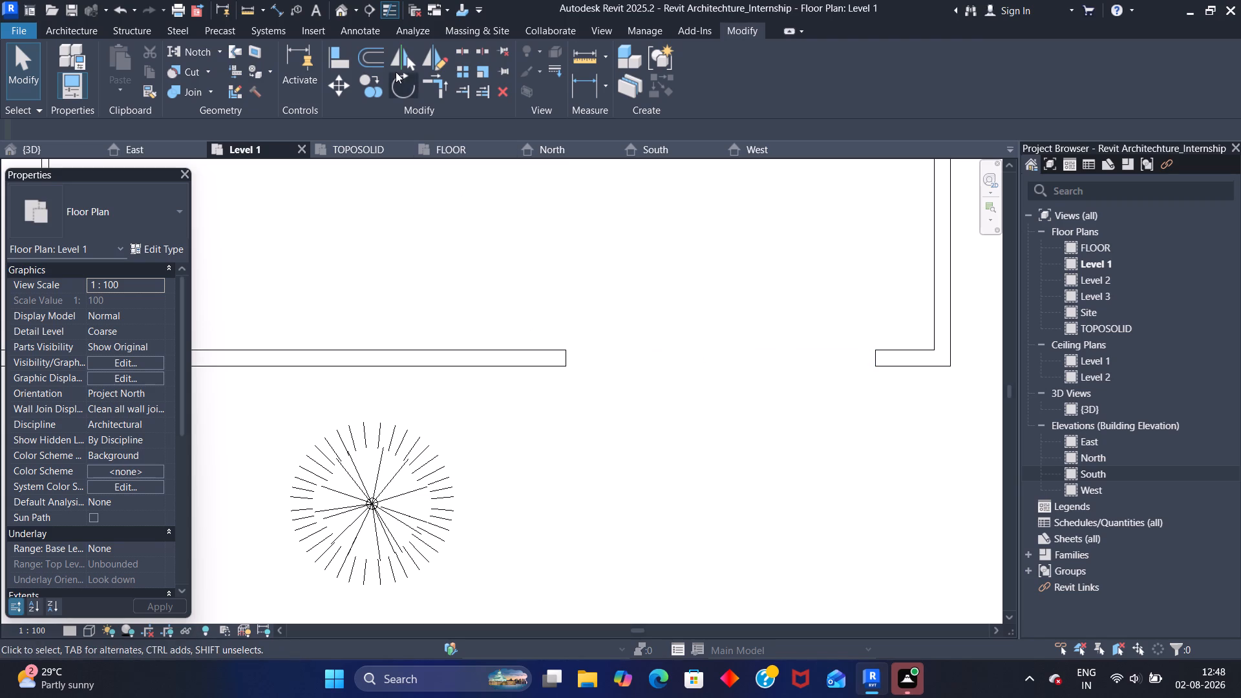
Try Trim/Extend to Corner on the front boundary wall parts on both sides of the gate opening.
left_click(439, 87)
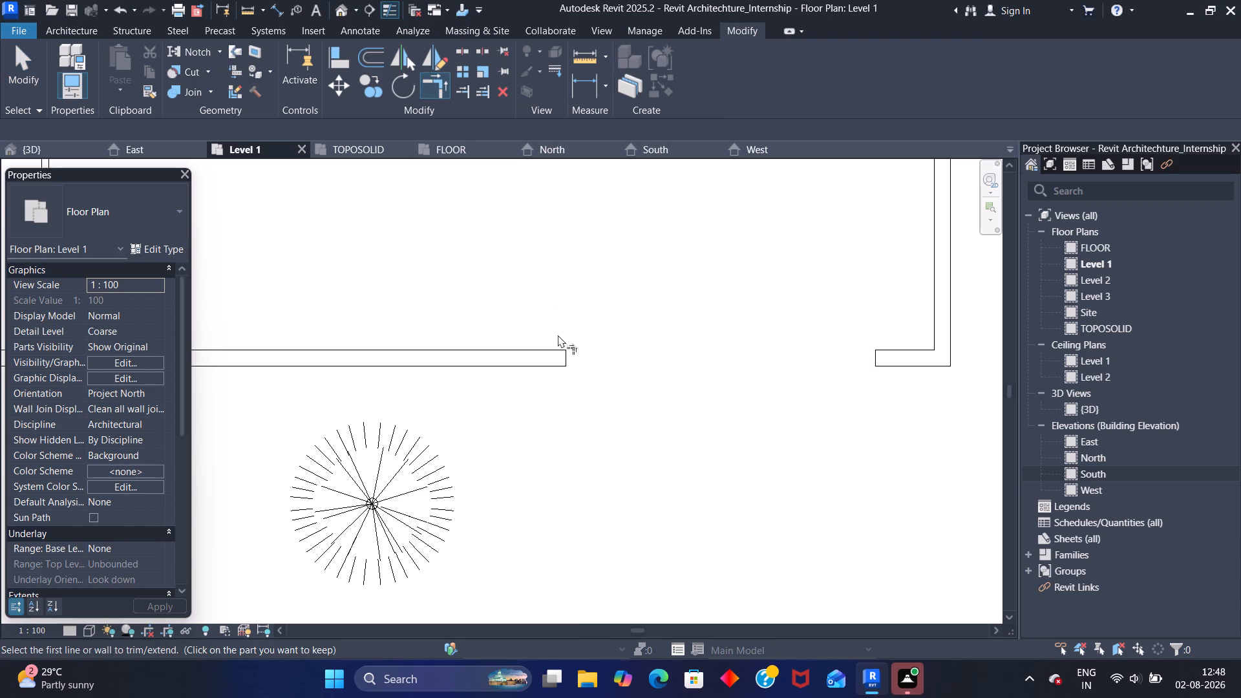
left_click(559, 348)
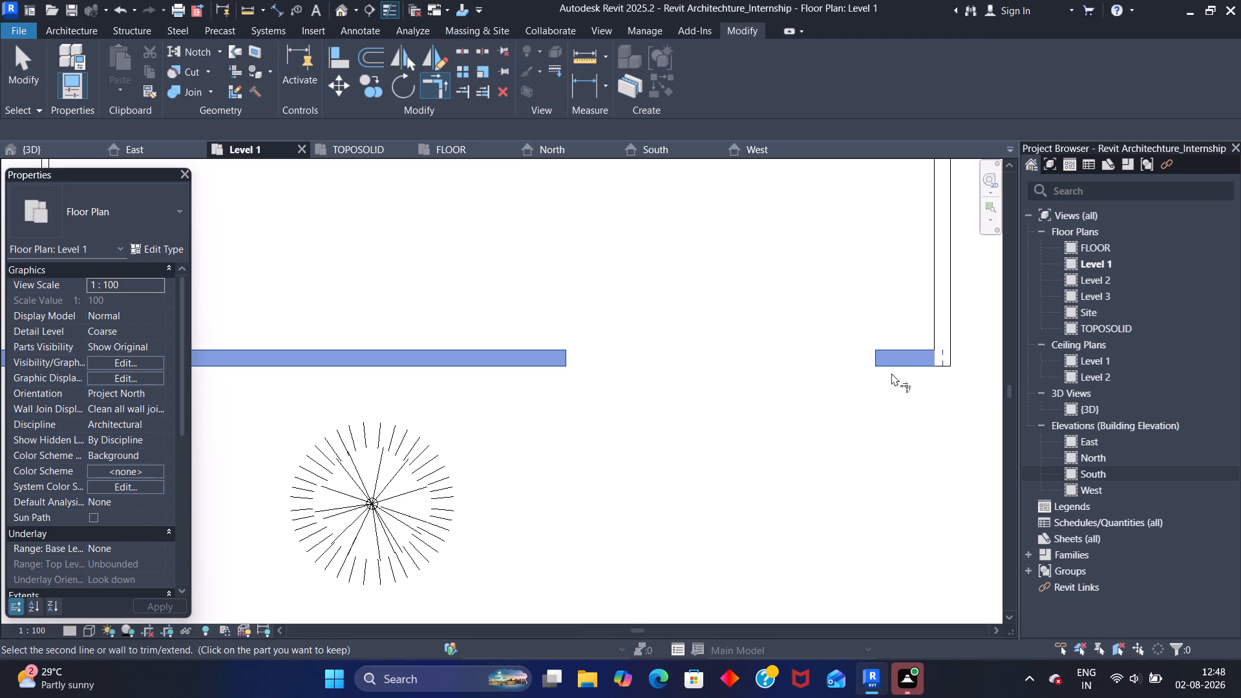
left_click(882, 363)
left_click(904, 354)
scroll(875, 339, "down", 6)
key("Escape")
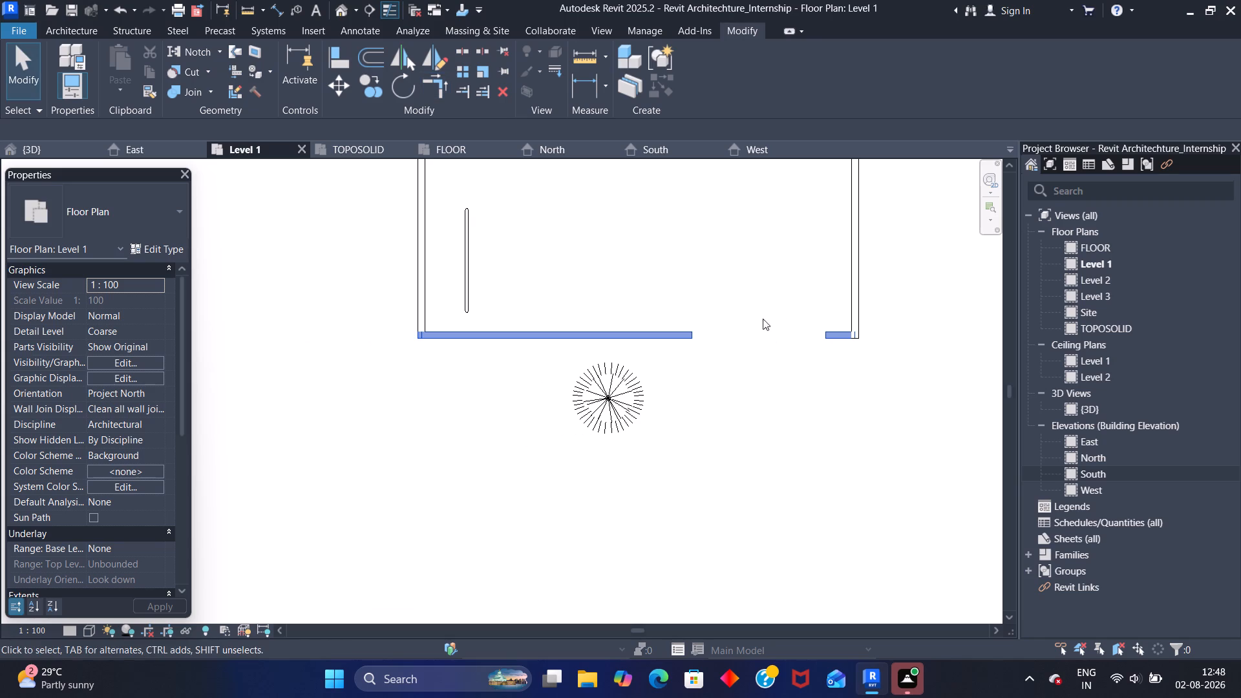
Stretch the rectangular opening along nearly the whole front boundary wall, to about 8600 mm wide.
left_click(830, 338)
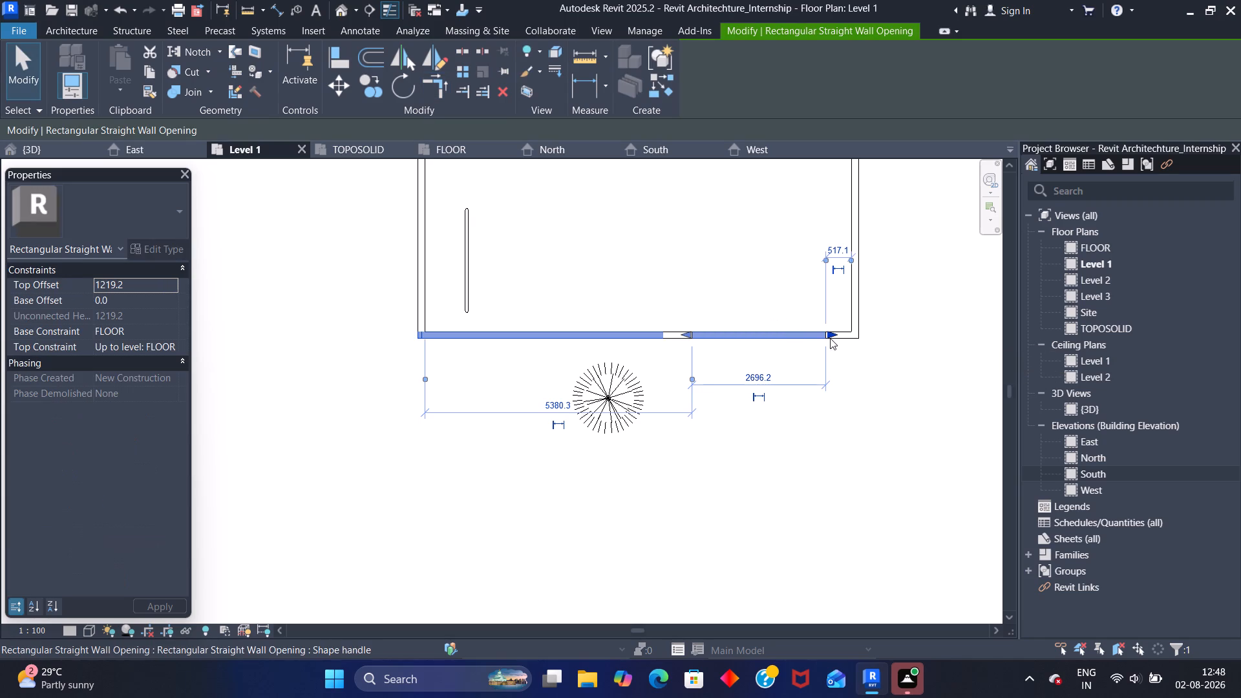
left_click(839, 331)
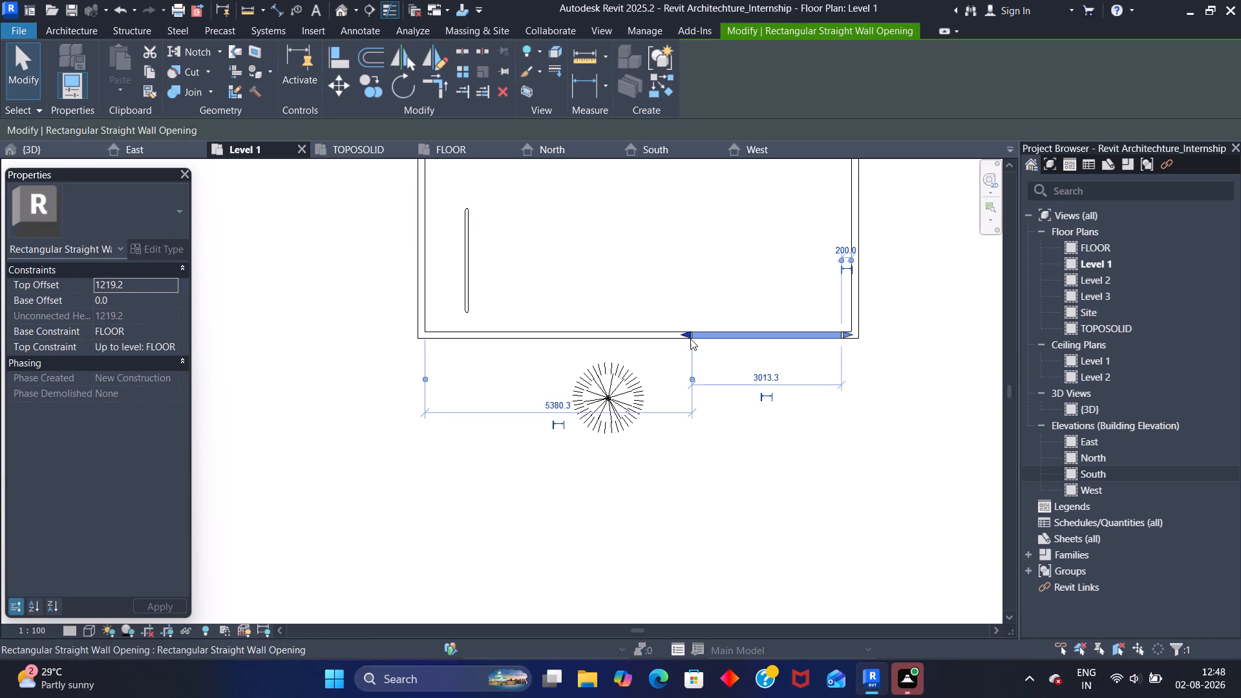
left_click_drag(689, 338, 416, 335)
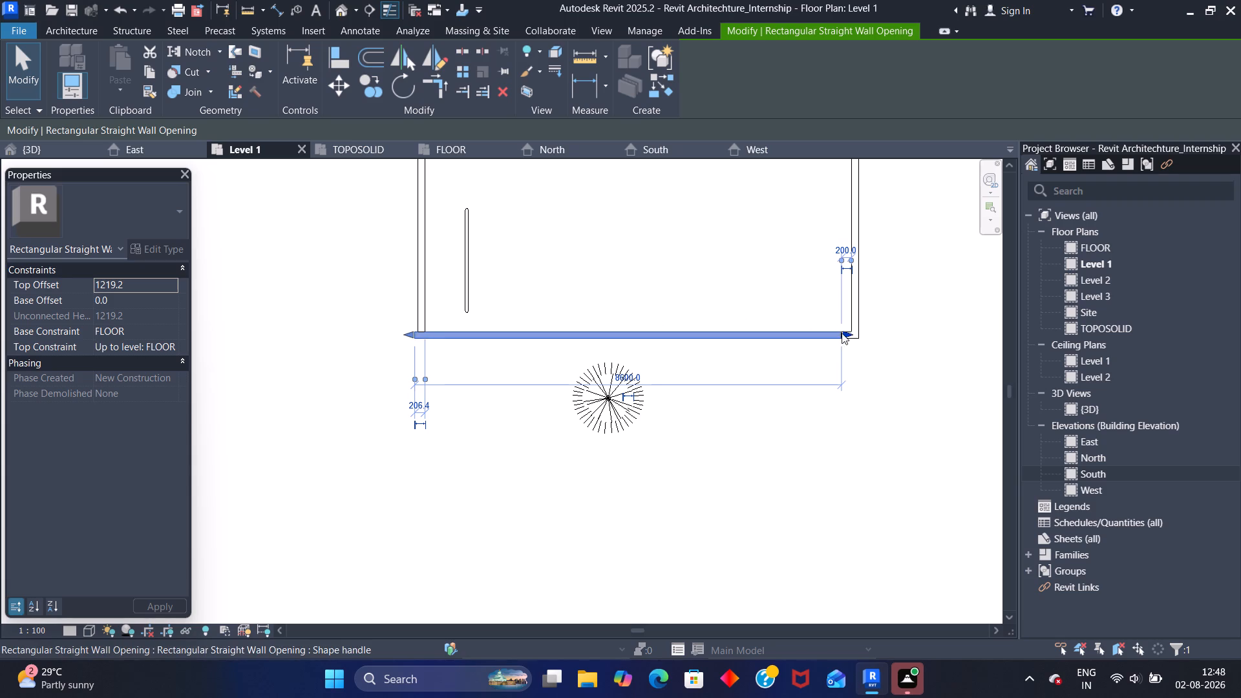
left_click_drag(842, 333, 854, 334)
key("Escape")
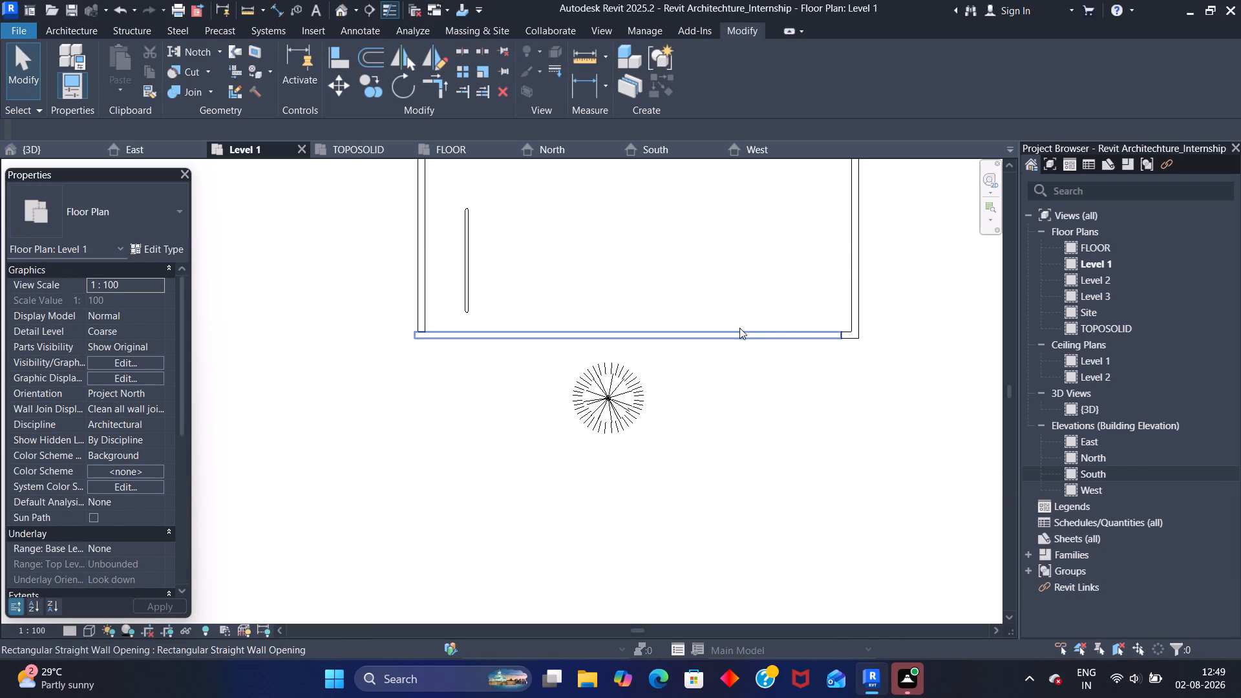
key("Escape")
Delete the rectangular opening from the front boundary wall.
left_click(731, 330)
key("Delete")
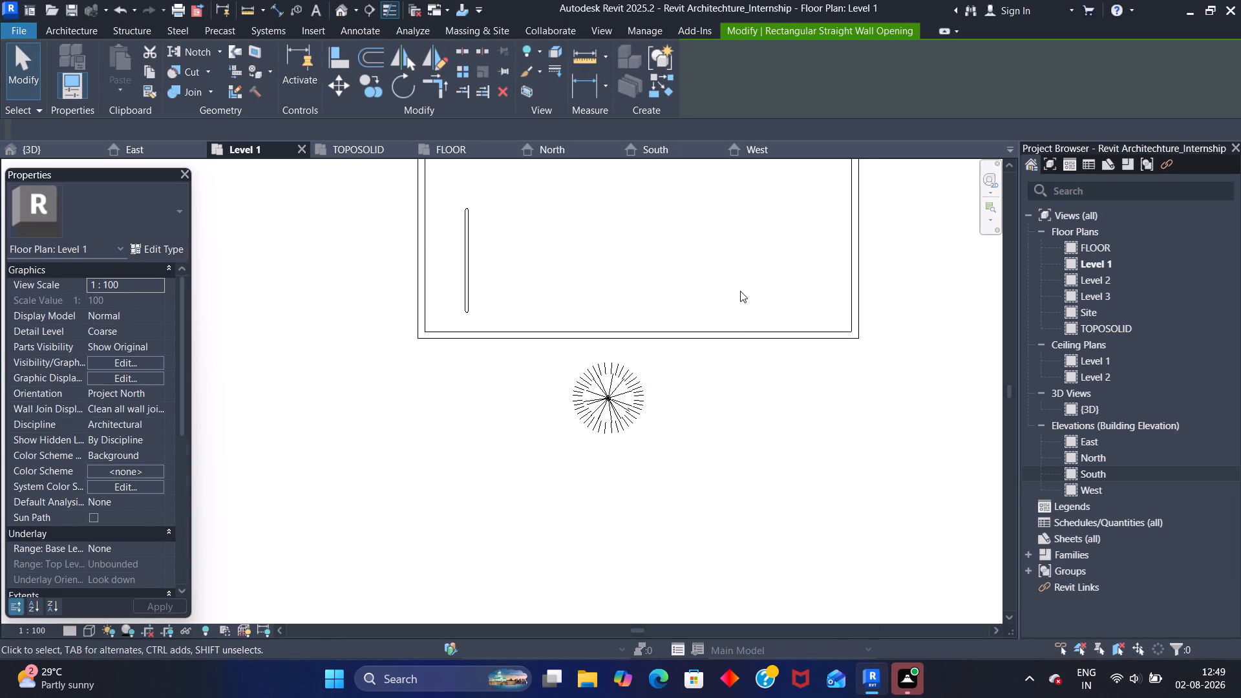
scroll(730, 312, "down", 3)
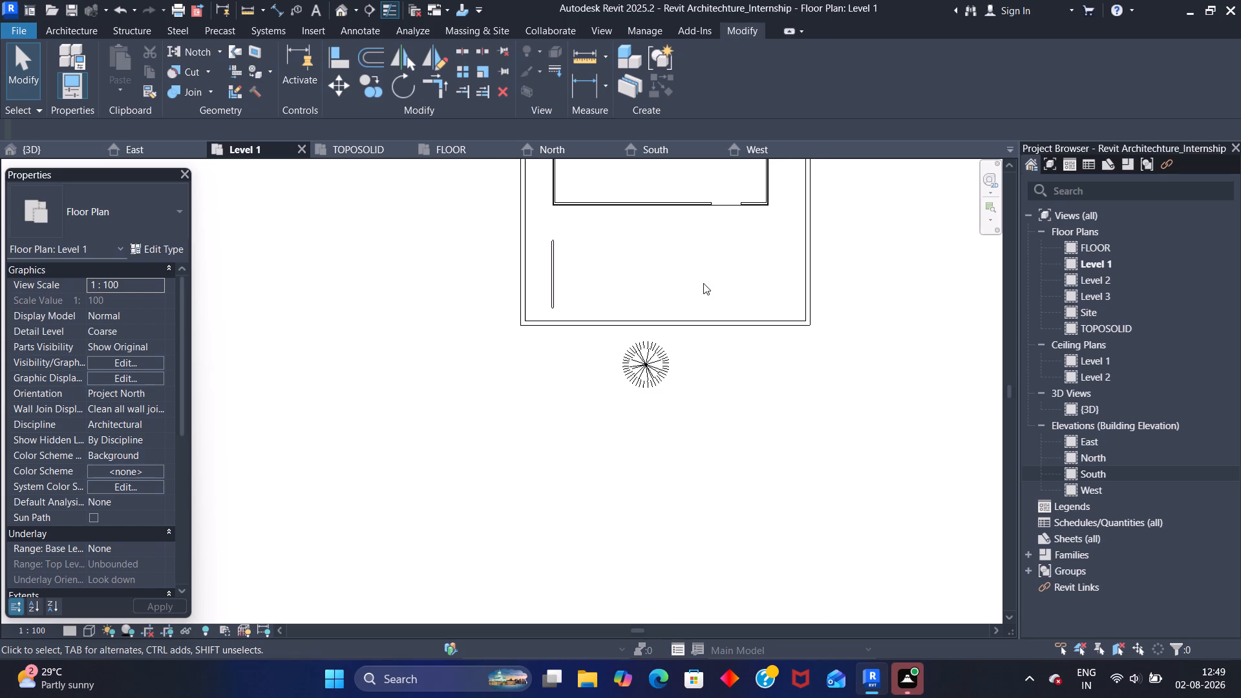
Open the 3D view and check the front boundary wall before starting an architectural element for the gate.
left_click(83, 141)
left_click(43, 146)
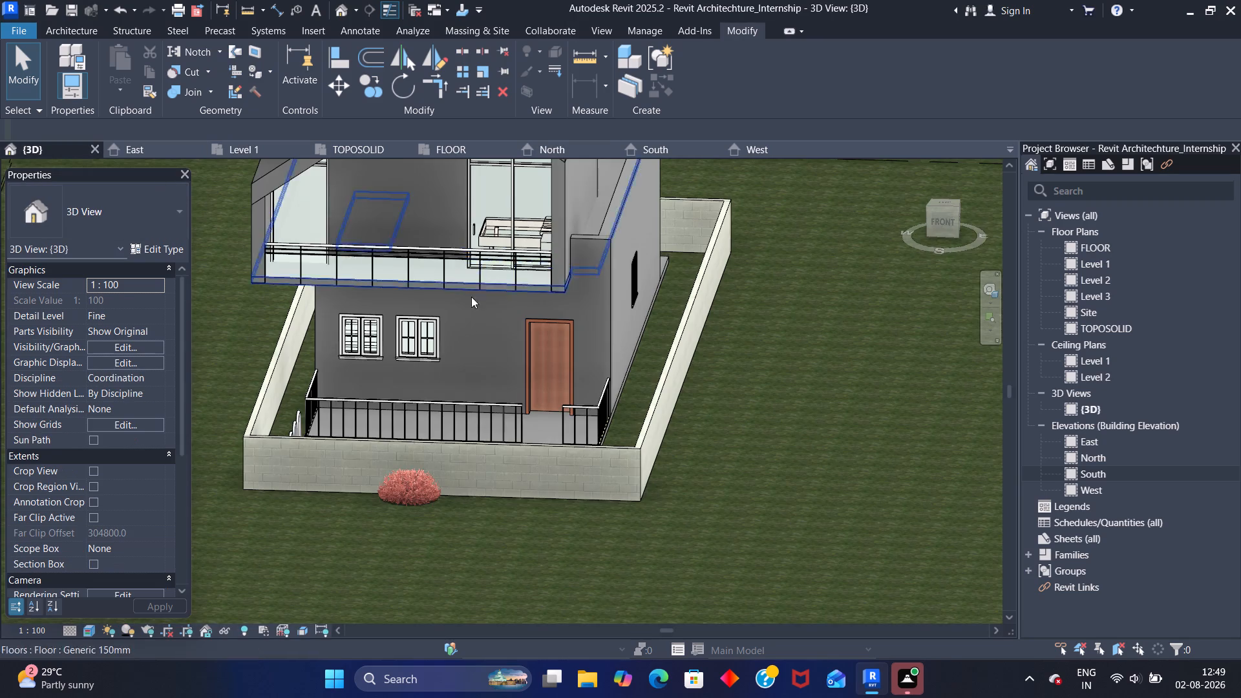
scroll(475, 339, "down", 1)
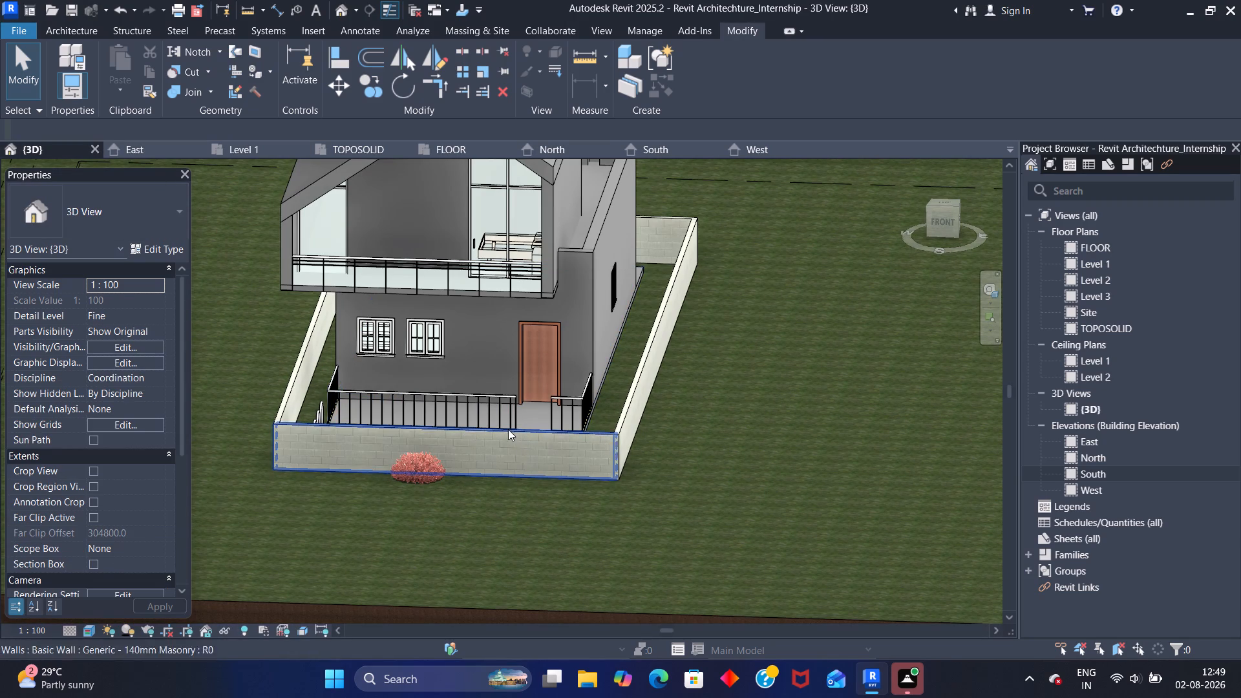
middle_click_drag(477, 442, 527, 440)
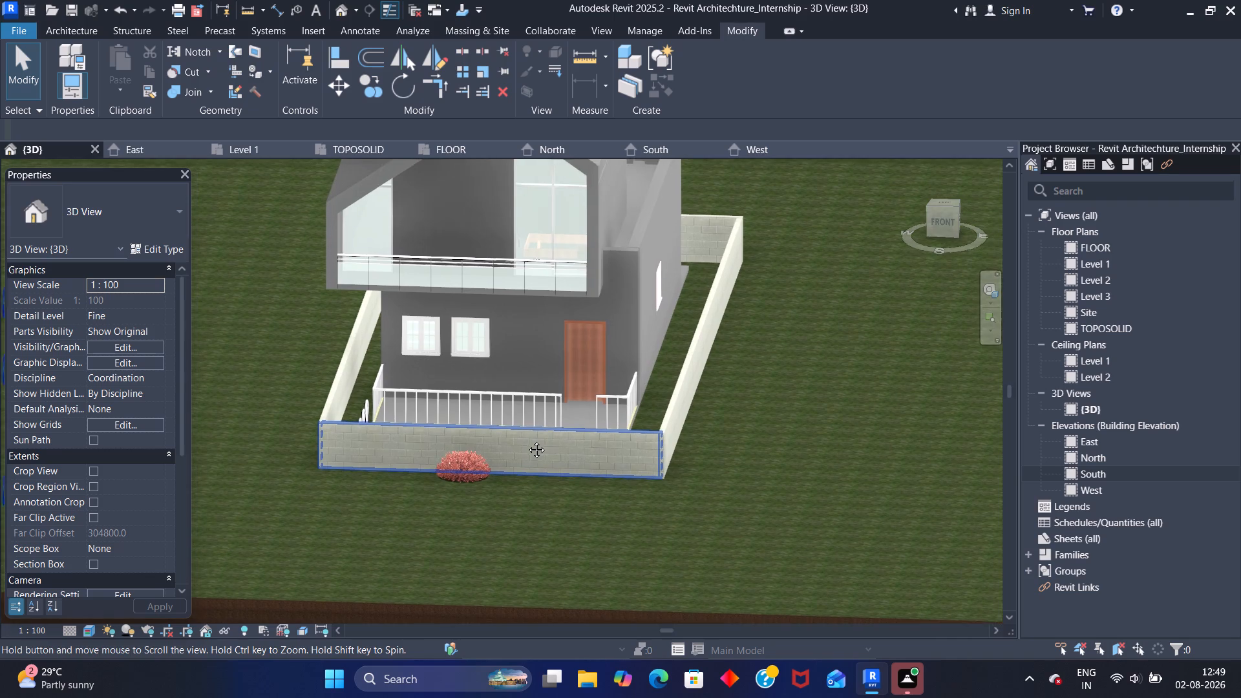
middle_click_drag(527, 440, 524, 432)
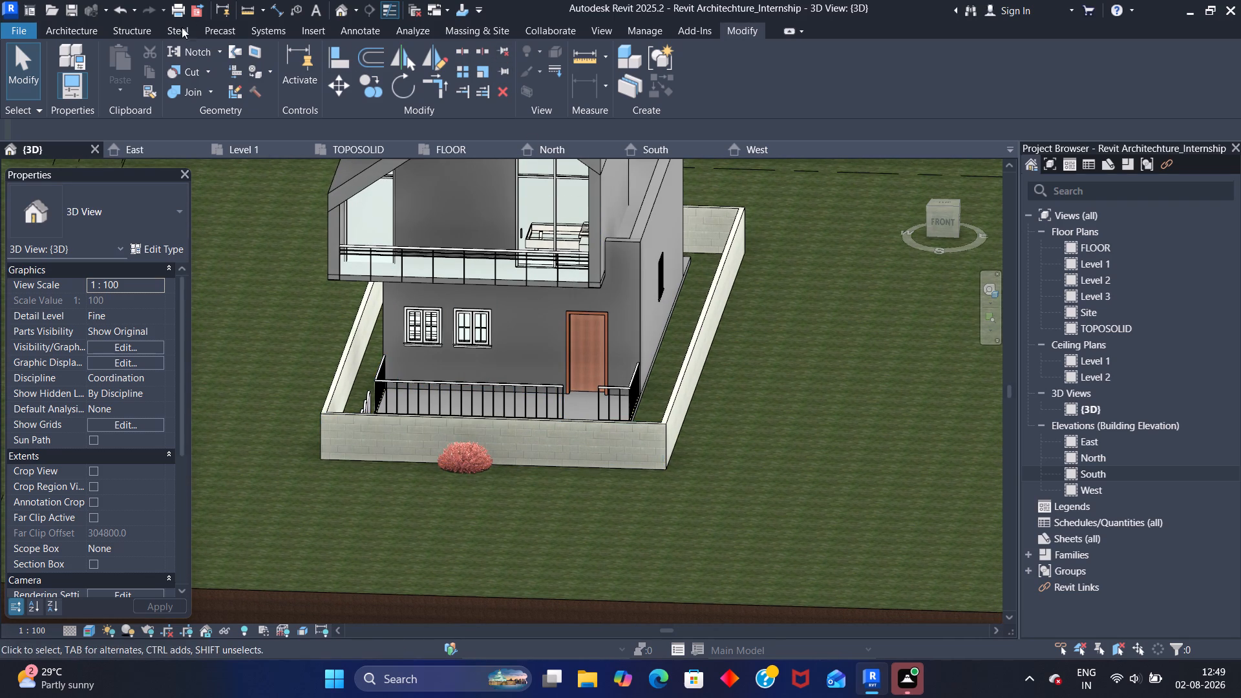
left_click(52, 32)
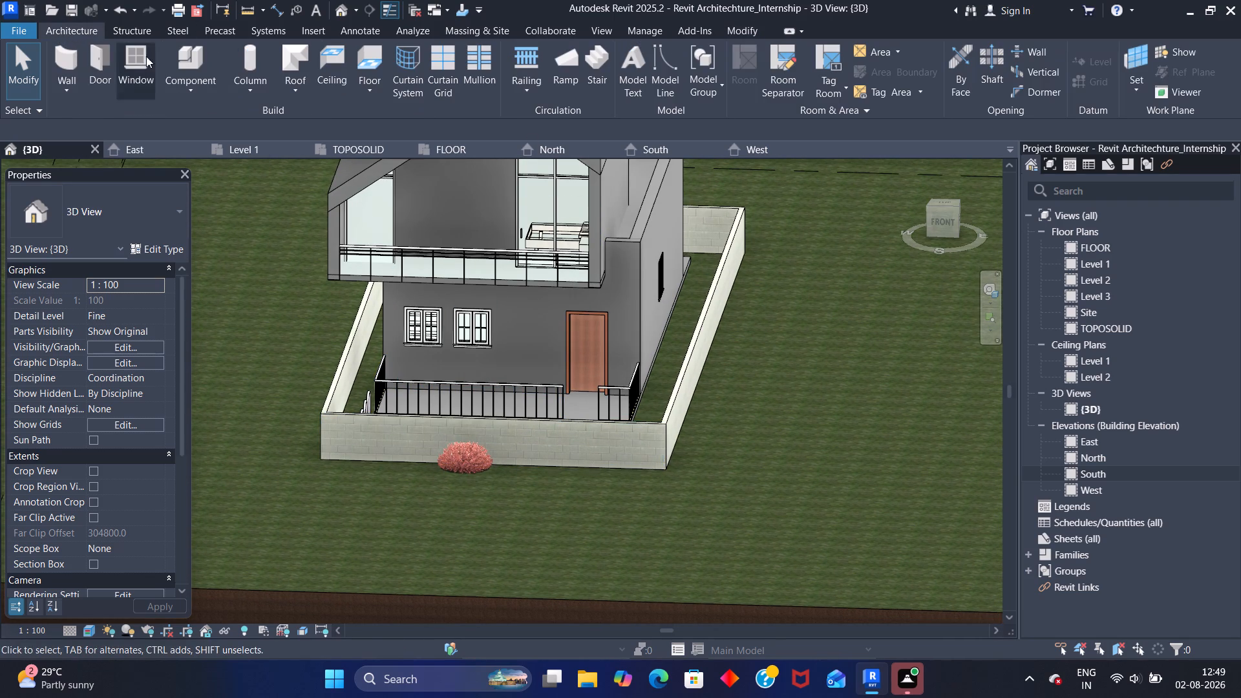
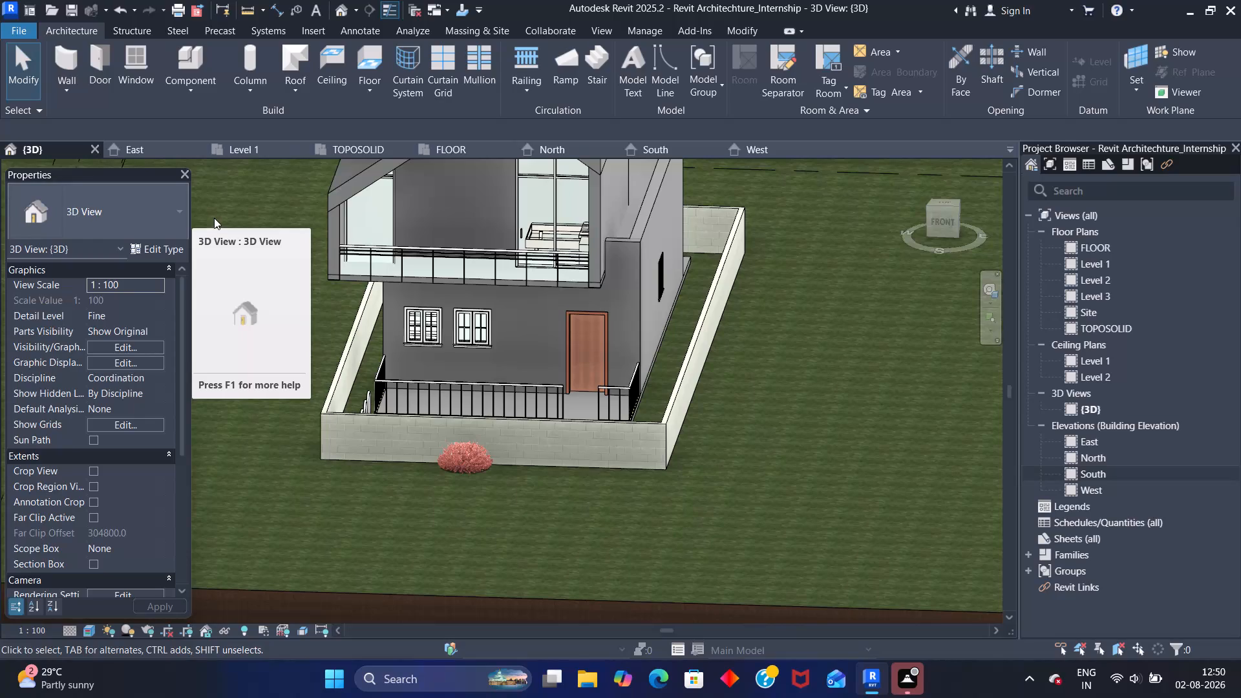
Start a railing path sketch in the Level 1 floor plan at the front boundary wall.
scroll(504, 430, "up", 3)
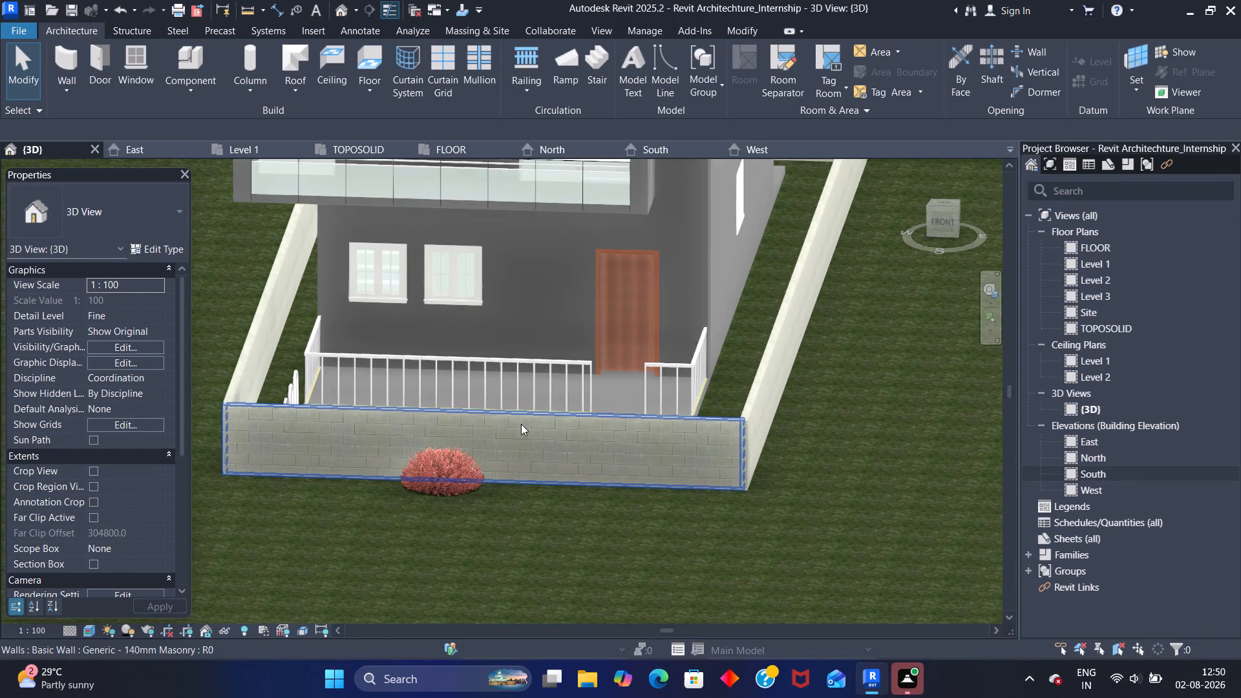
left_click(268, 148)
middle_click_drag(691, 336, 491, 330)
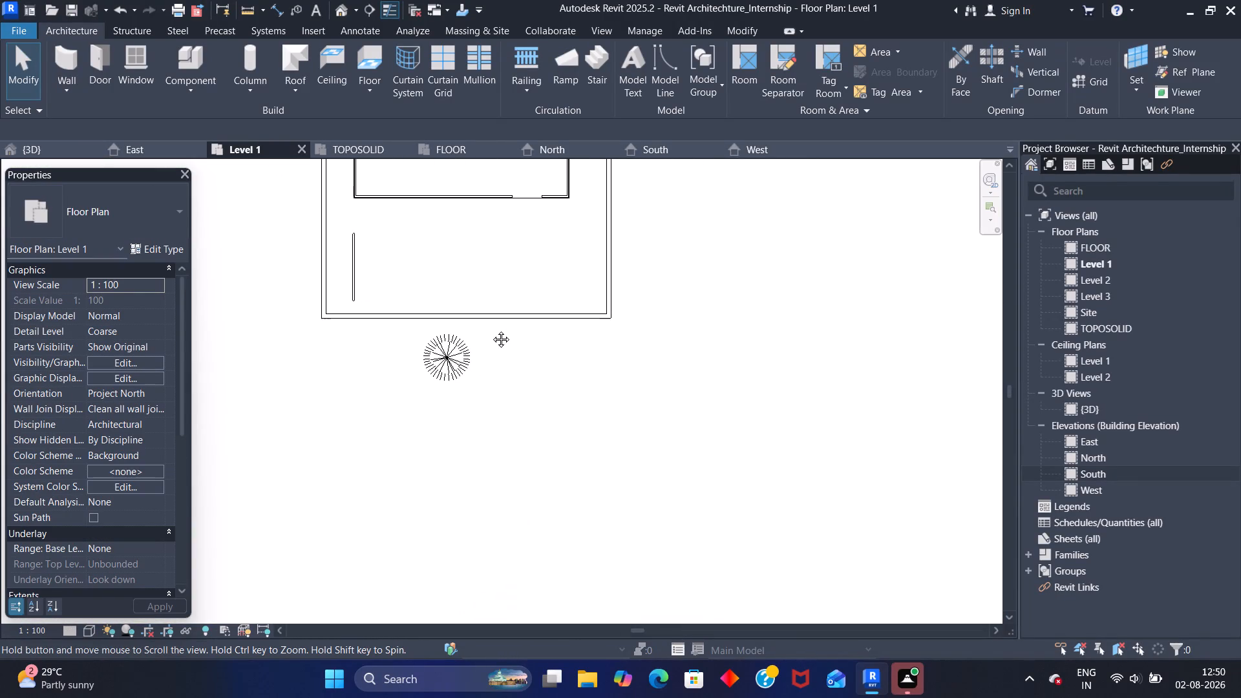
middle_click_drag(491, 330, 490, 330)
scroll(504, 324, "up", 1)
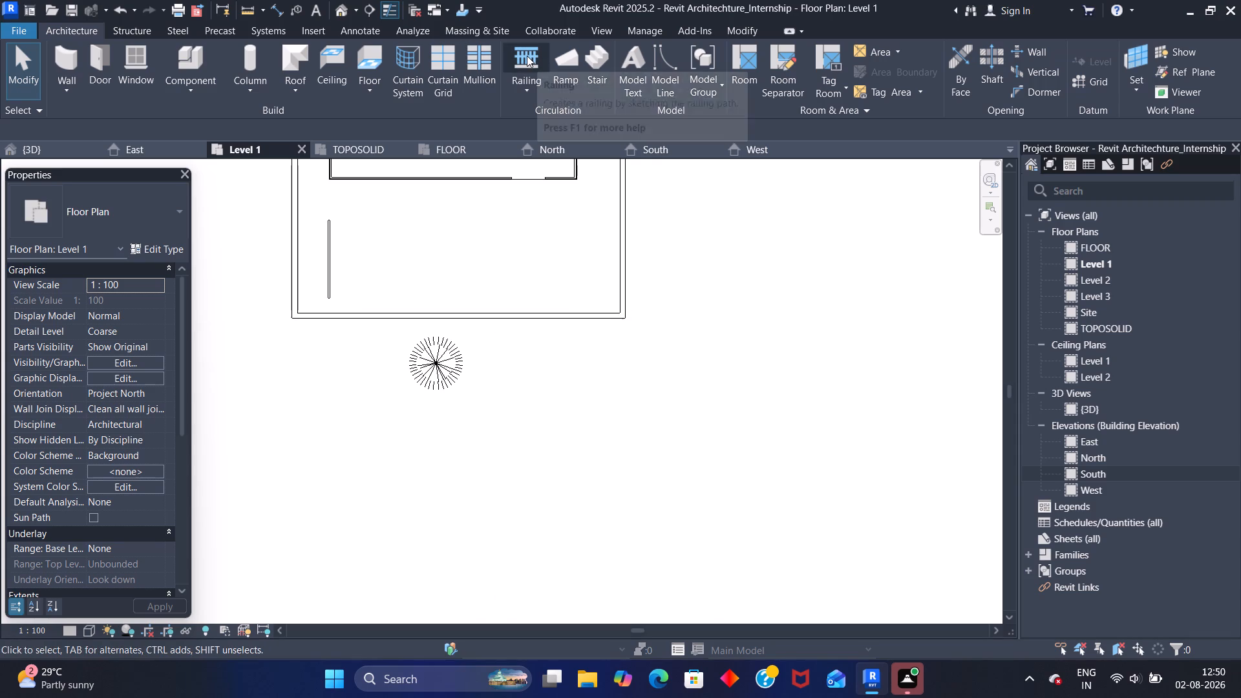
left_click(527, 56)
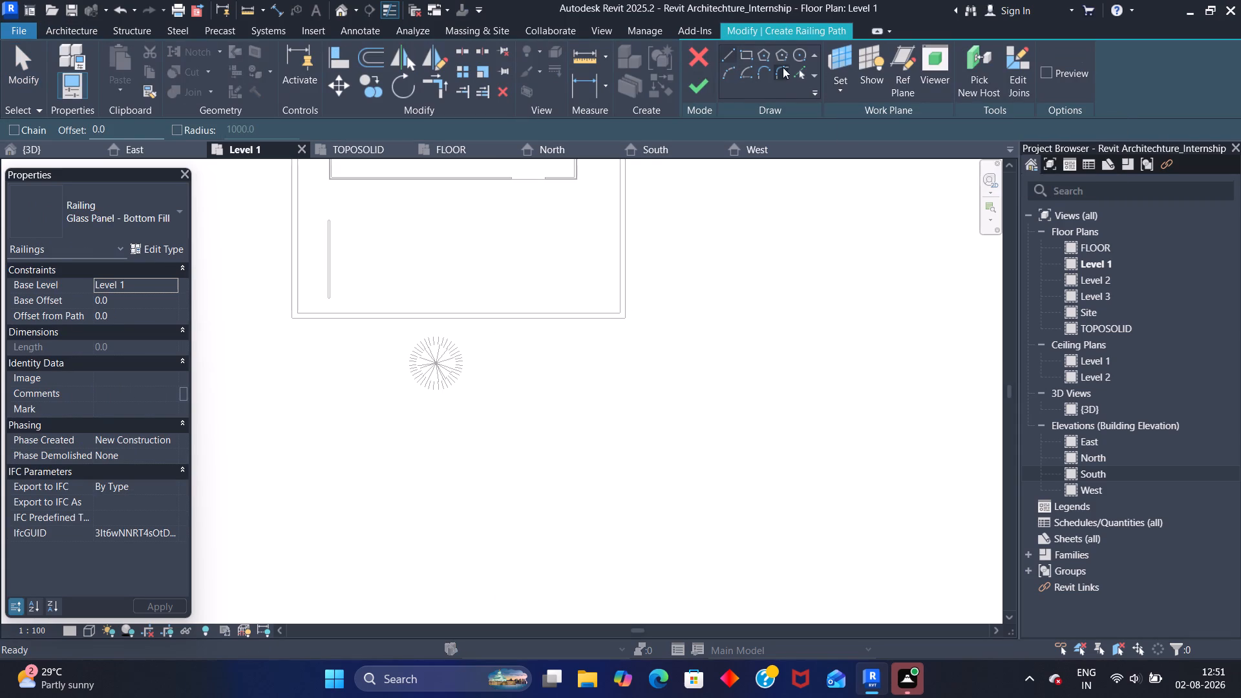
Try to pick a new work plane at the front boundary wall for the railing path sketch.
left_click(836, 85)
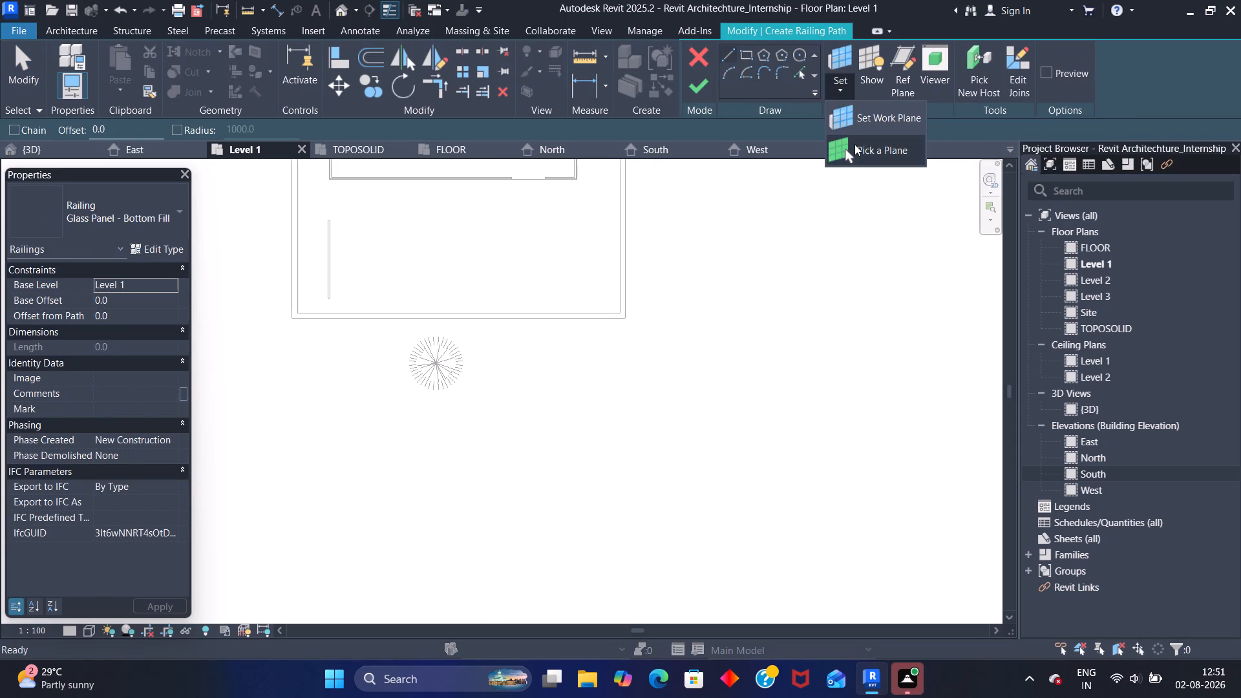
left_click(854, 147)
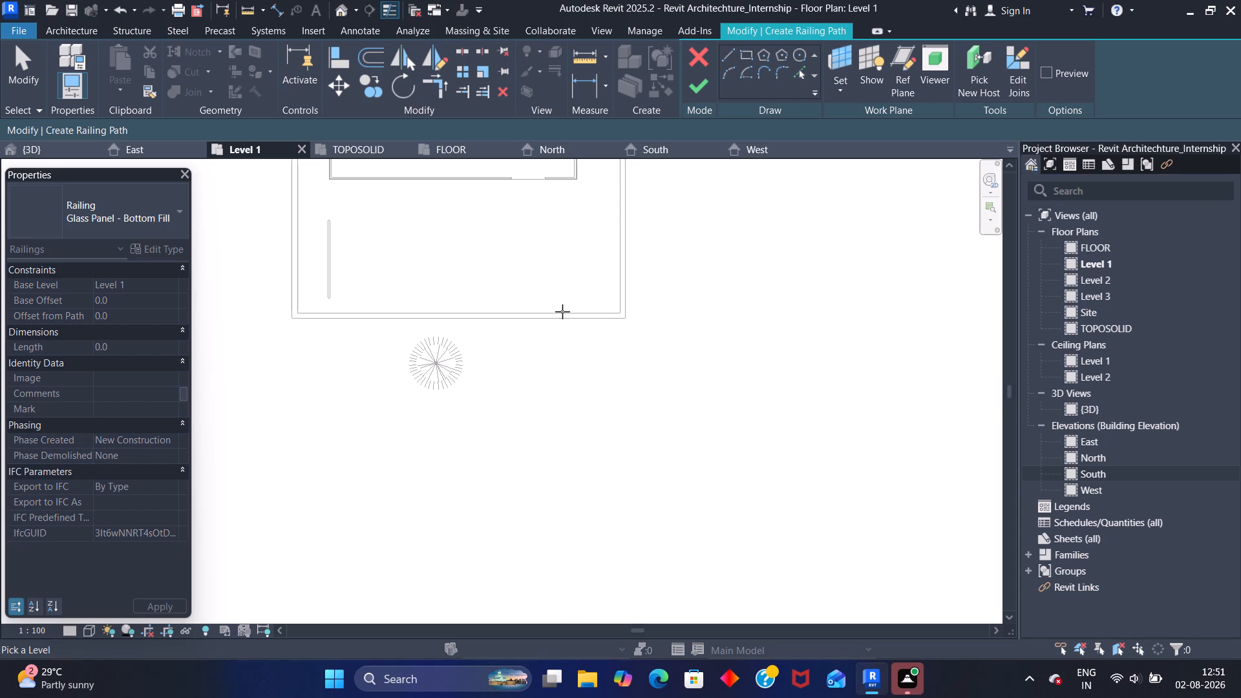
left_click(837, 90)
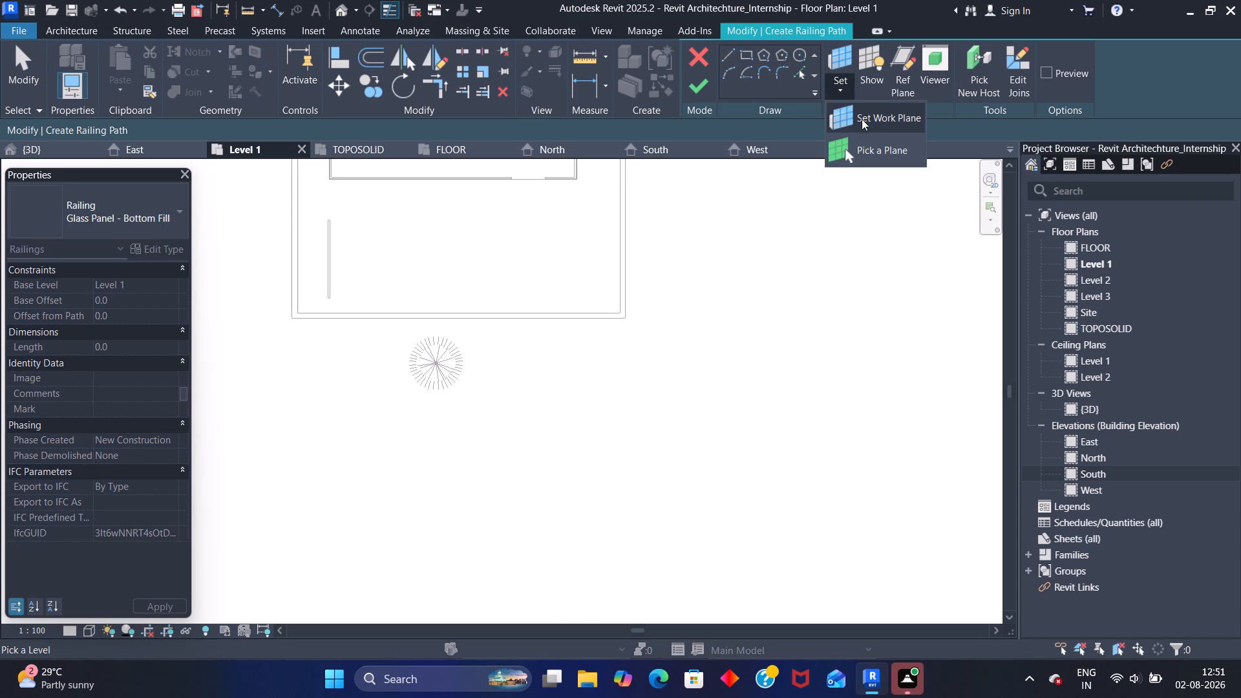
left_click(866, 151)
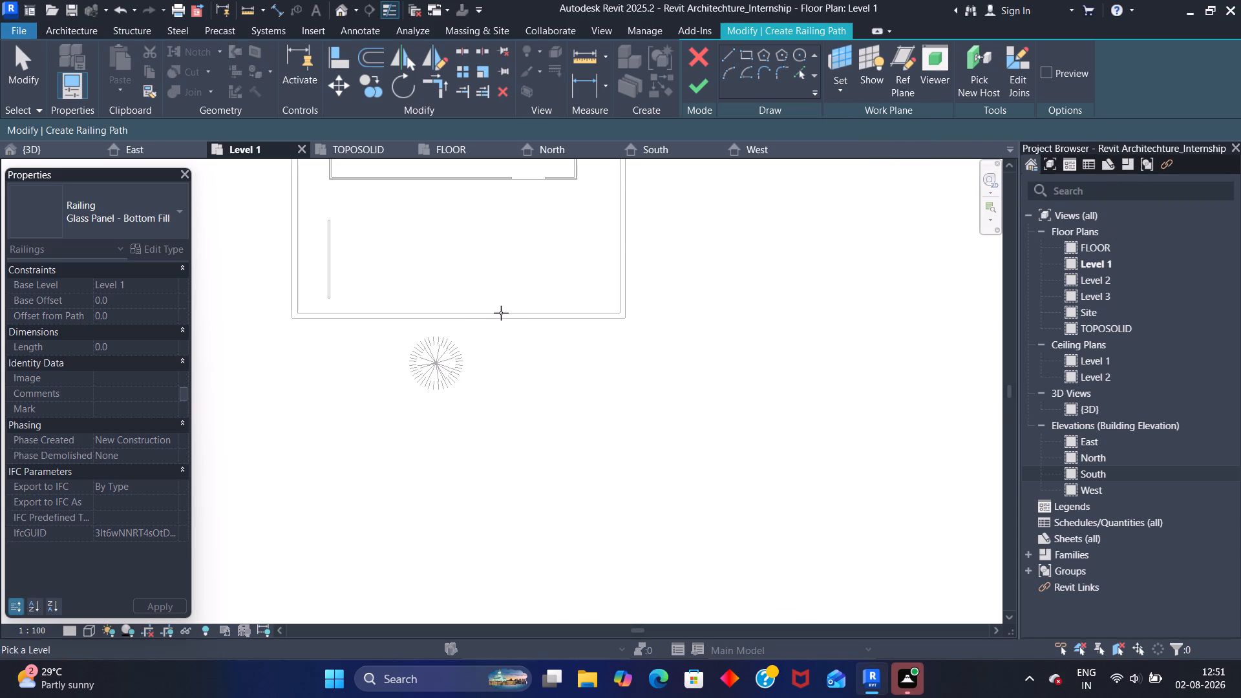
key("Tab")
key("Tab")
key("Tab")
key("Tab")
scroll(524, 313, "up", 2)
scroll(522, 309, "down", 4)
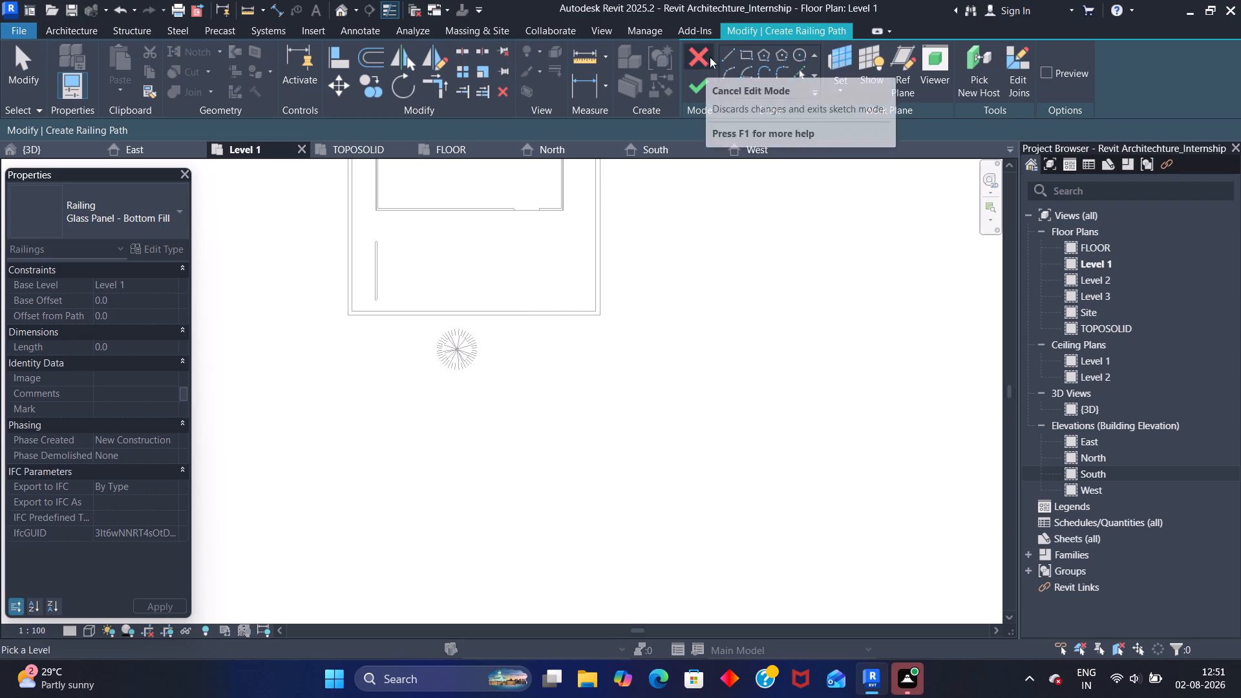
Sketch a railing path line about 2100 mm long on the front boundary wall's inner face, starting about 3100 mm from its east inner corner.
left_click(726, 56)
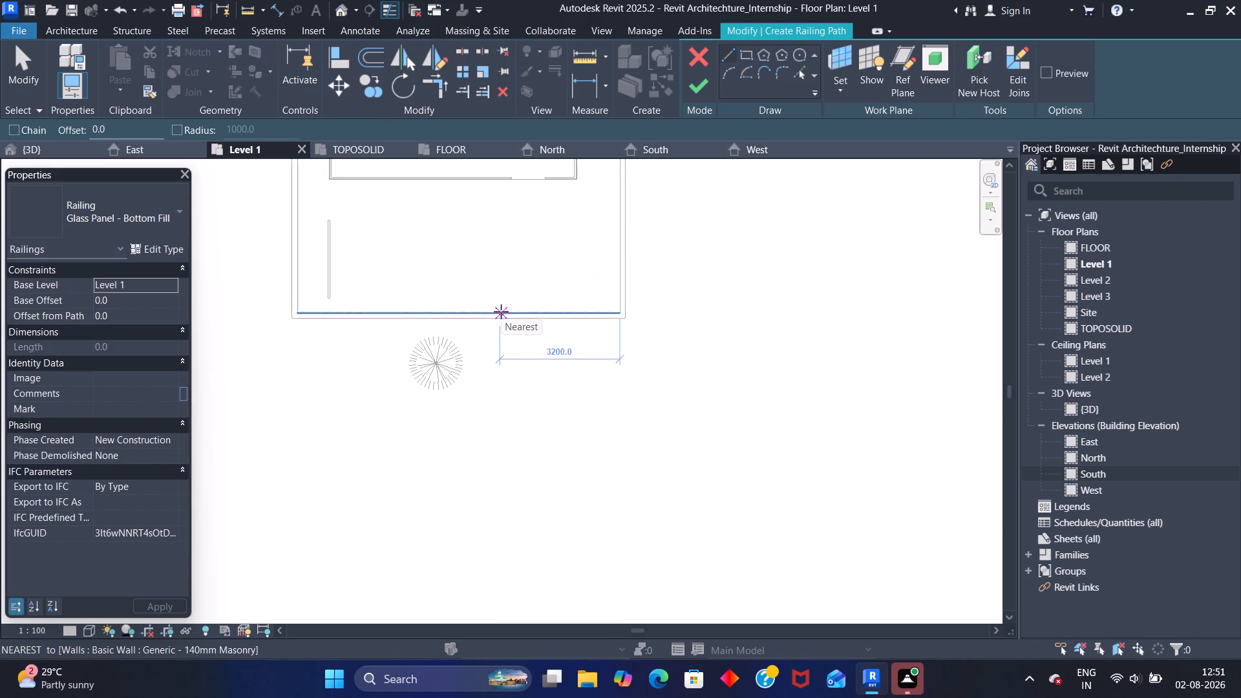
scroll(501, 312, "up", 4)
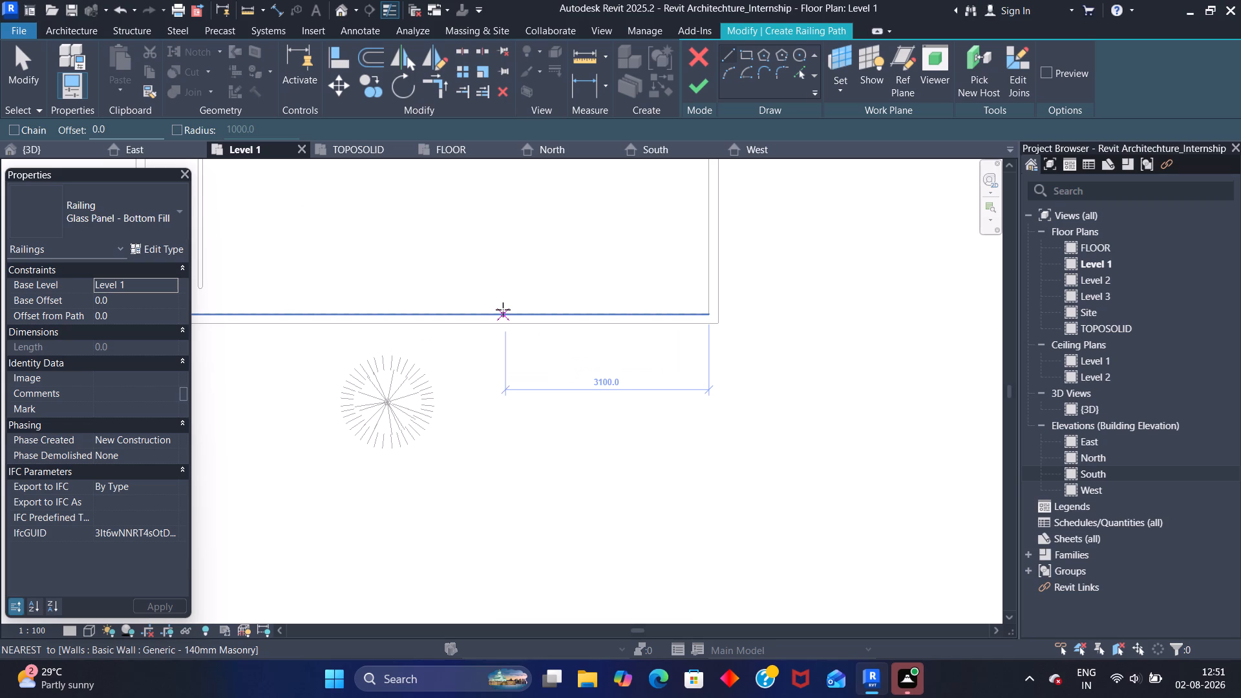
scroll(511, 312, "down", 4)
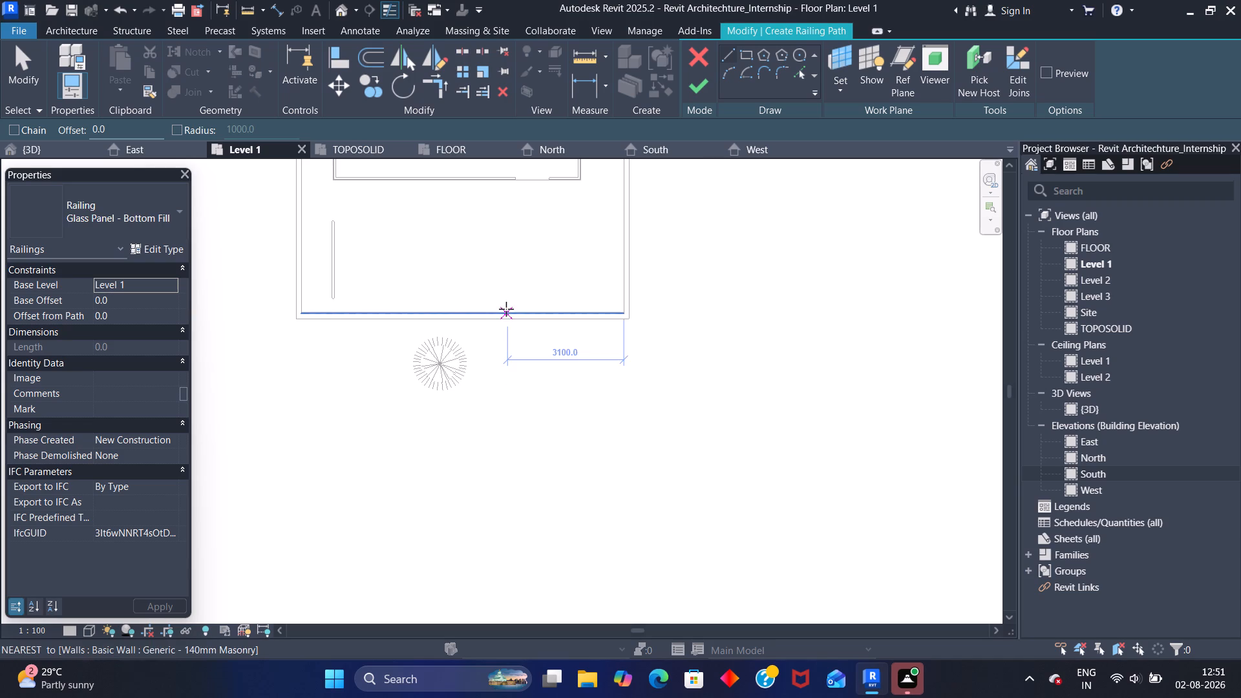
left_click(506, 310)
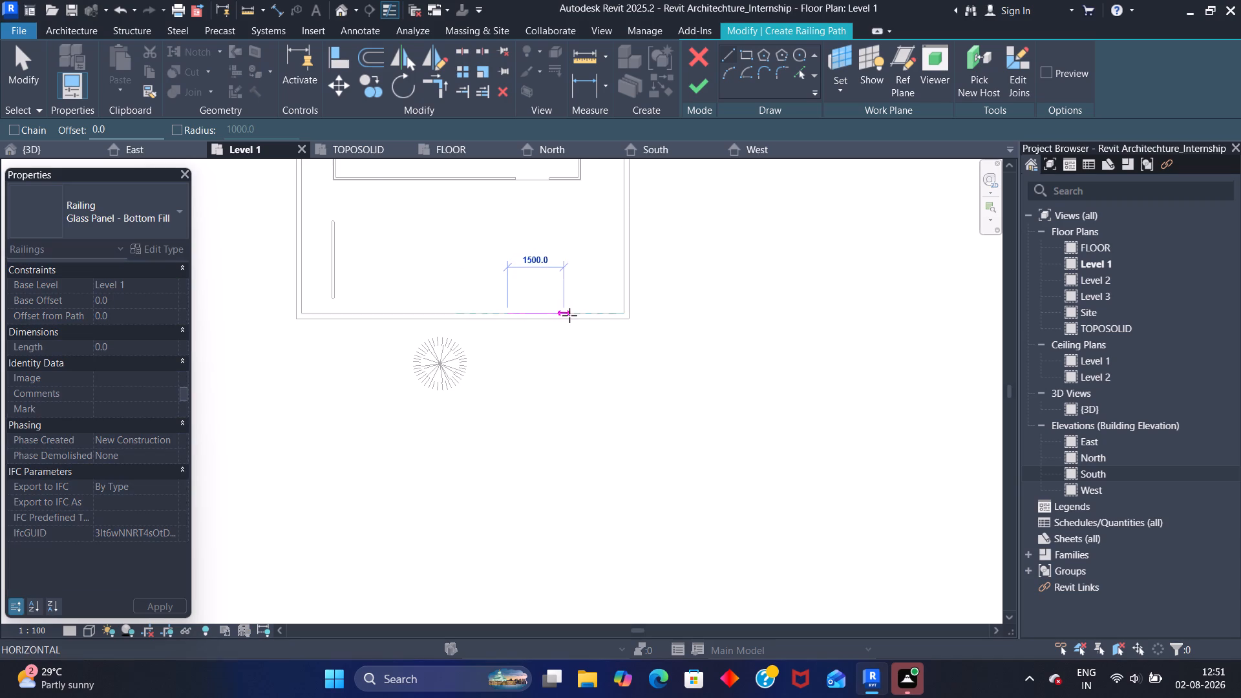
left_click(586, 311)
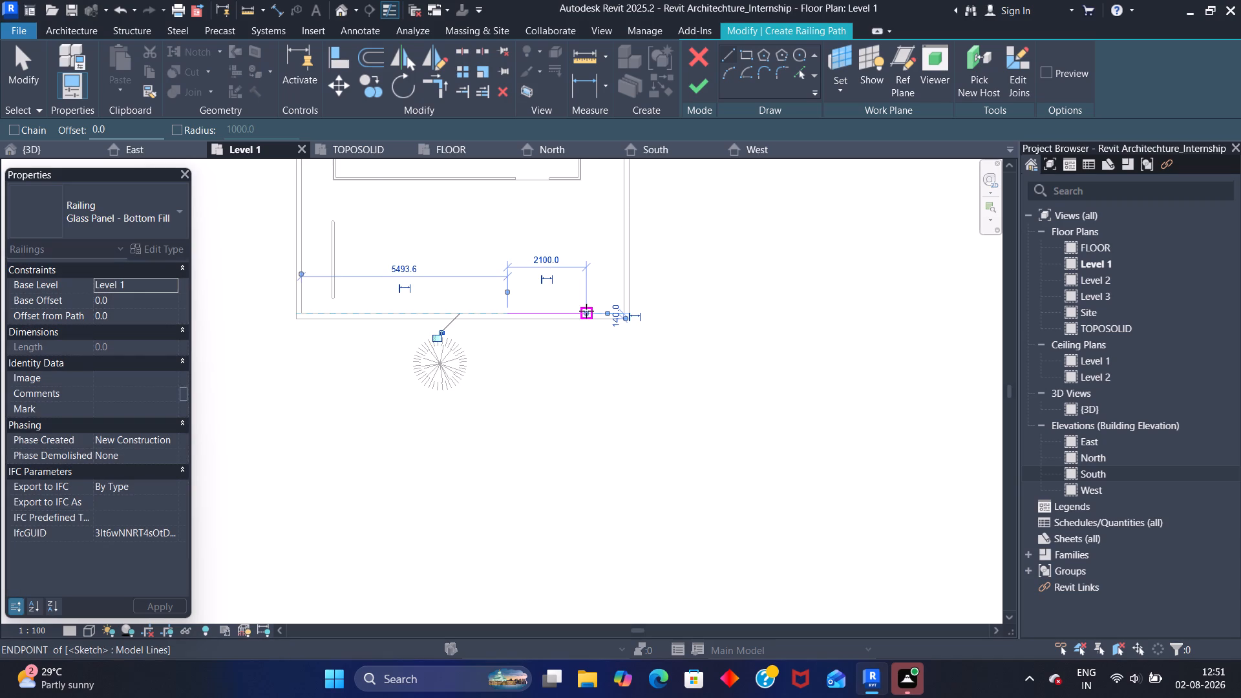
Close the path into a rectangle about 2100 by 140 mm across the wall thickness and finish the Glass Panel - Bottom Fill railing.
scroll(586, 315, "up", 9)
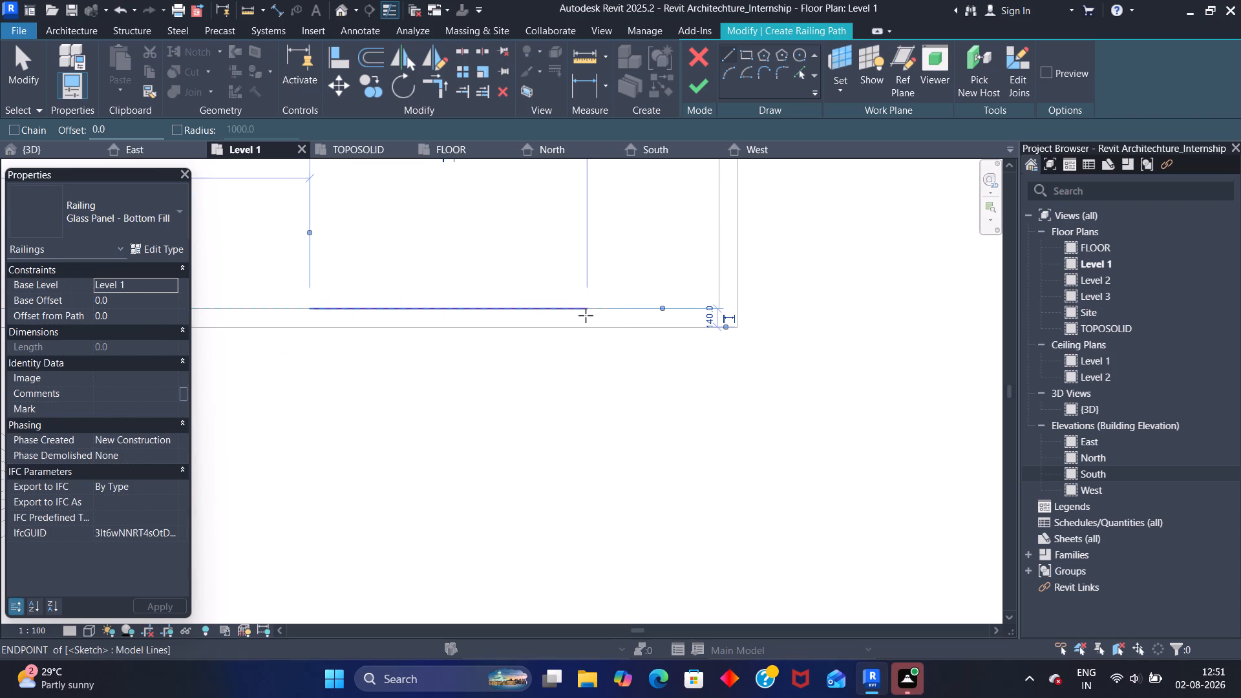
left_click(586, 308)
left_click(585, 325)
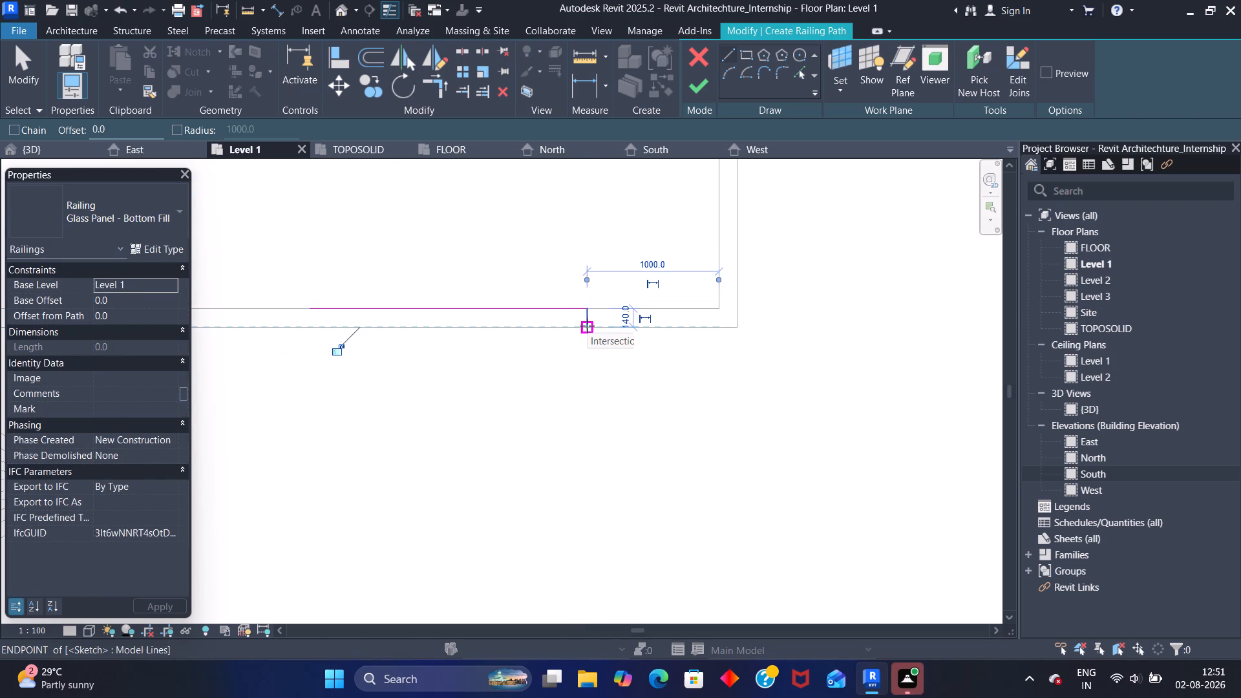
left_click(587, 326)
middle_click_drag(396, 324, 617, 324)
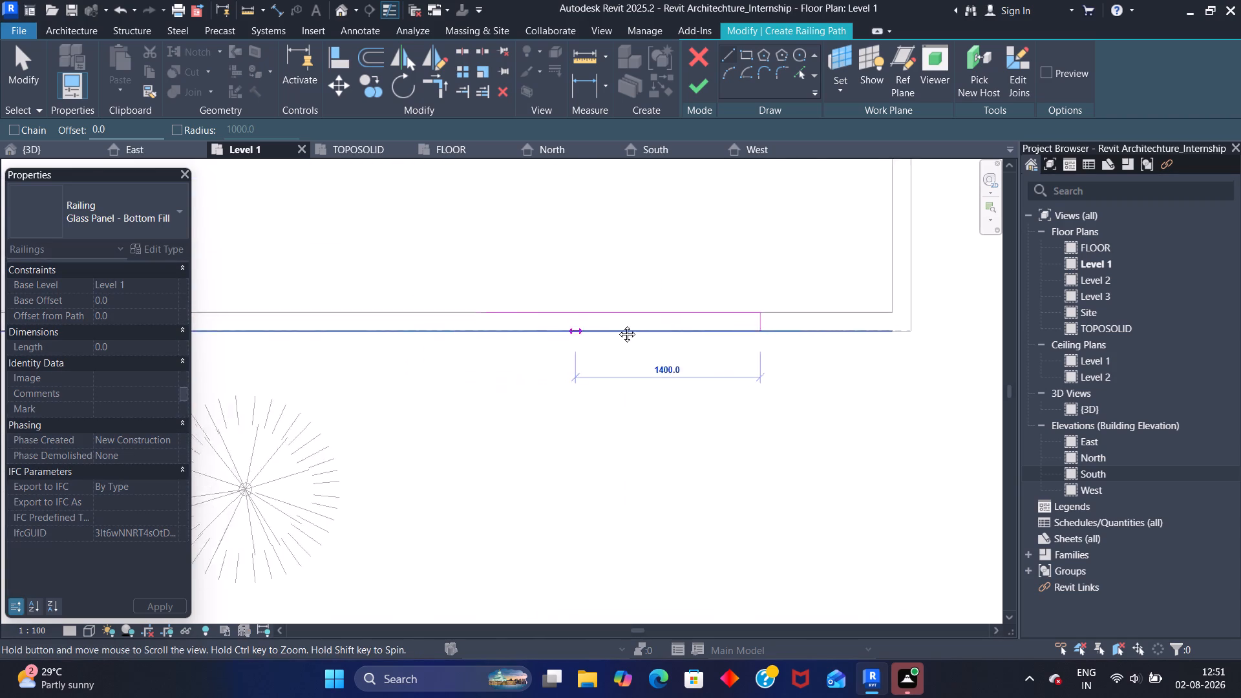
middle_click_drag(617, 324, 789, 302)
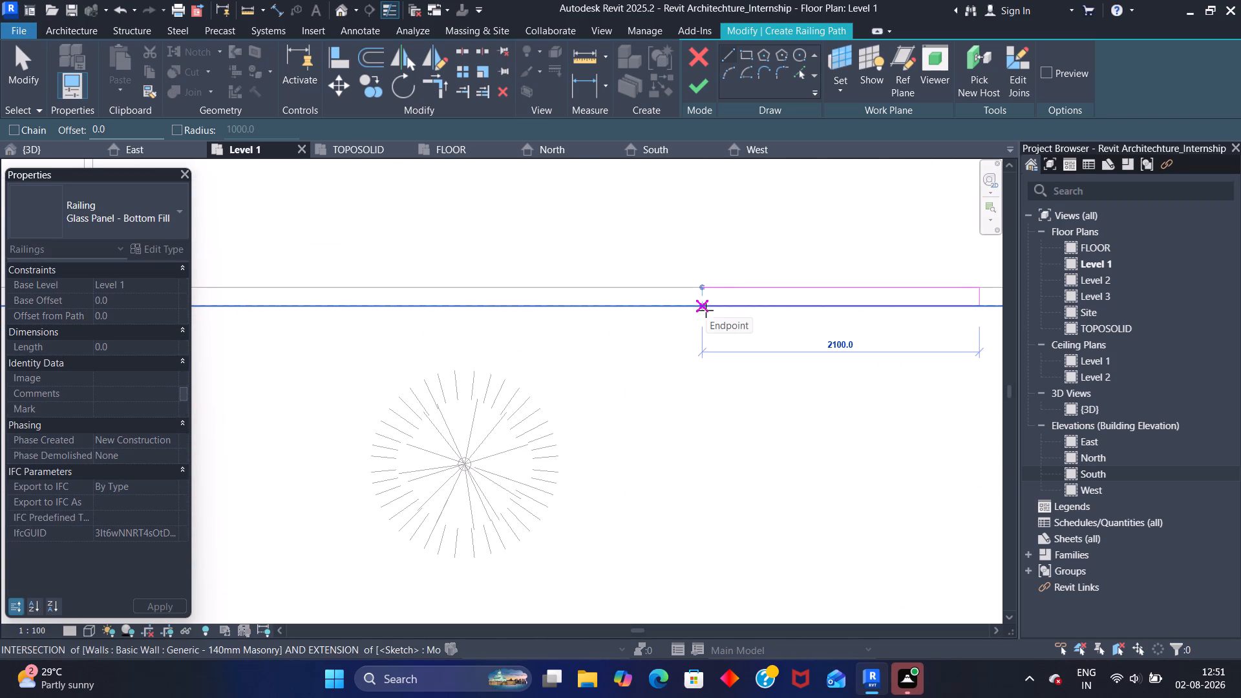
left_click(706, 310)
left_click(706, 310)
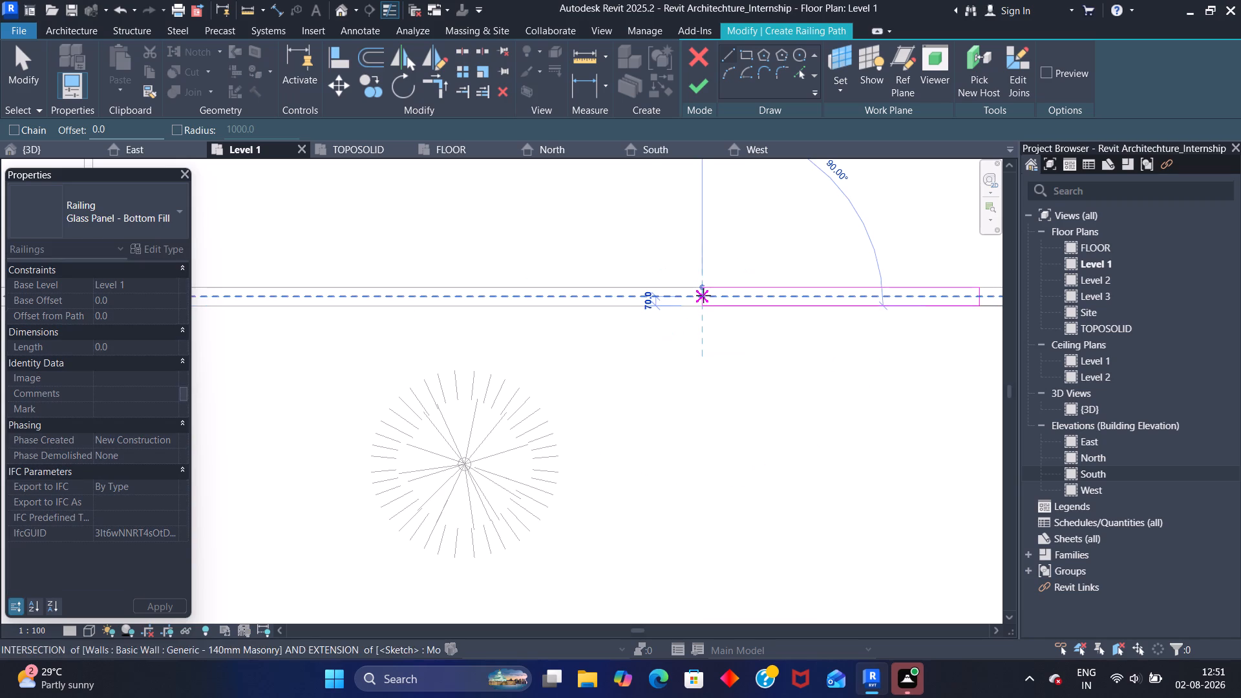
left_click(704, 291)
middle_click_drag(737, 271, 533, 312)
left_click(696, 73)
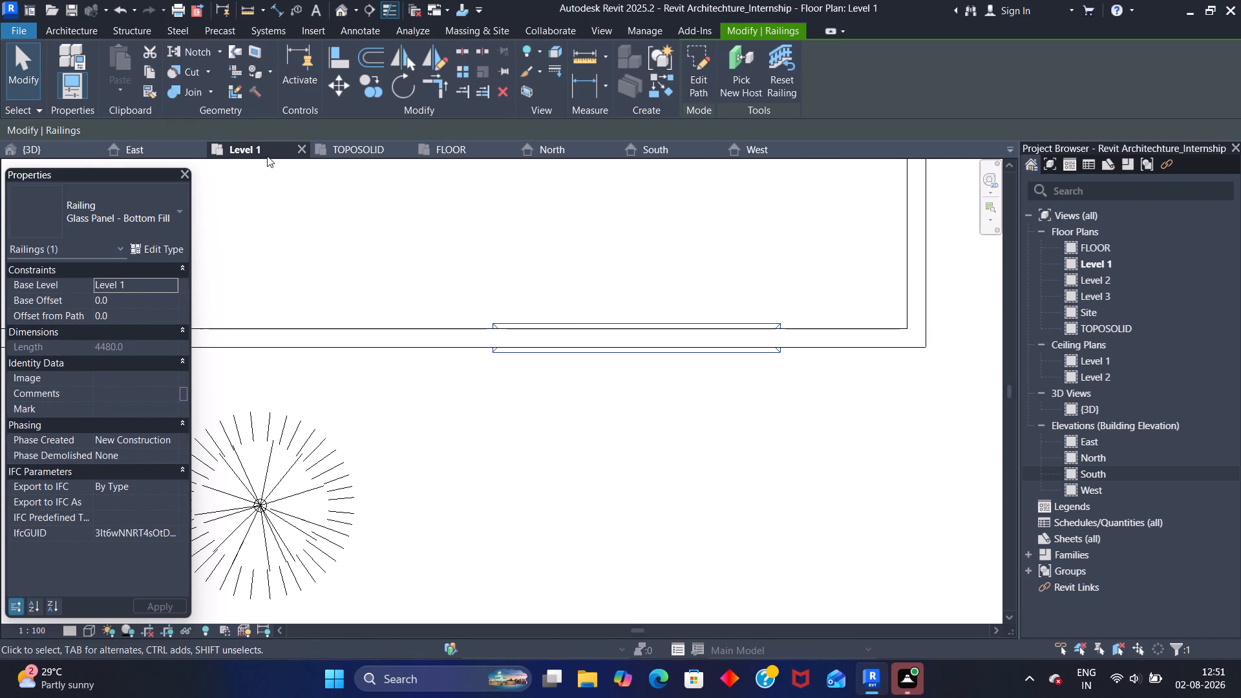
Inspect the new railing on the front boundary wall up close in the 3D view.
left_click(73, 145)
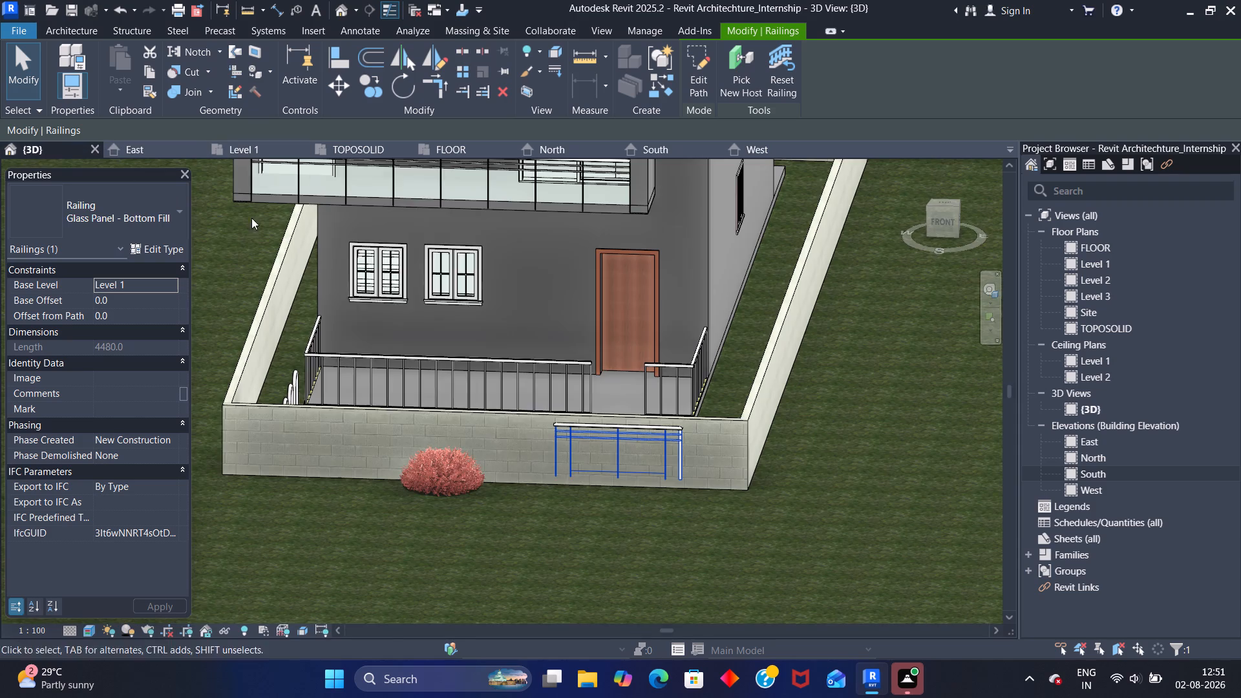
scroll(606, 438, "up", 4)
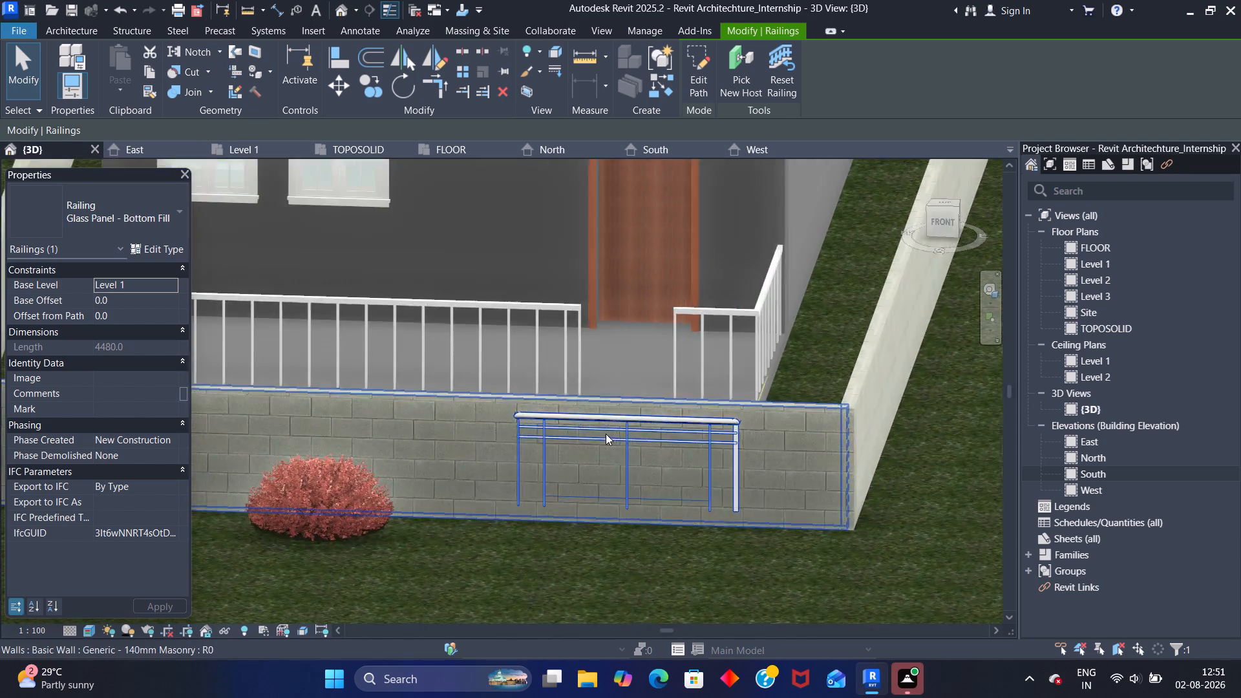
scroll(606, 434, "up", 9)
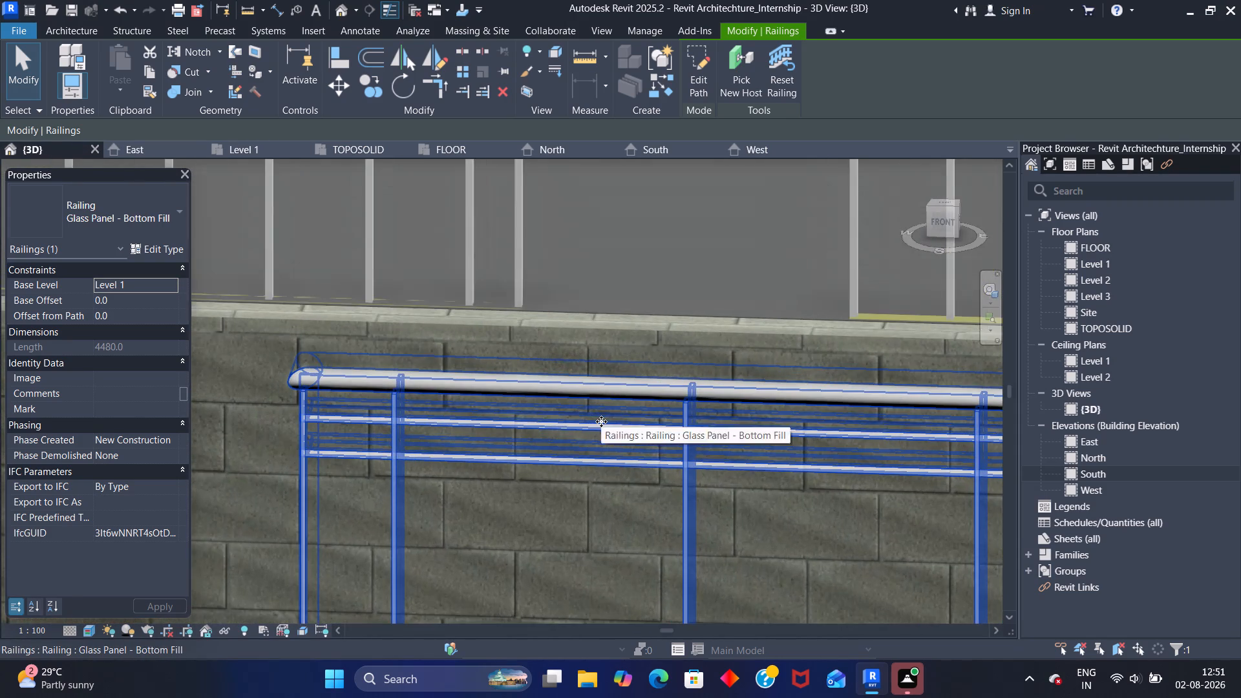
scroll(601, 421, "down", 9)
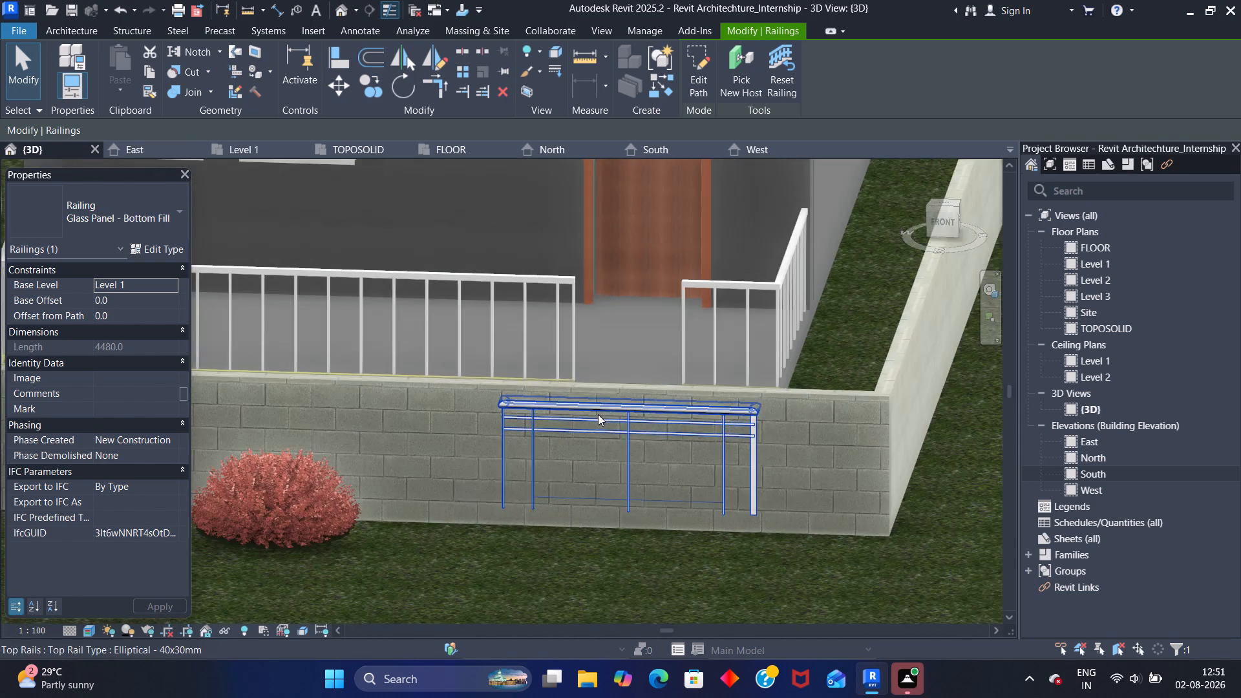
scroll(598, 414, "down", 1)
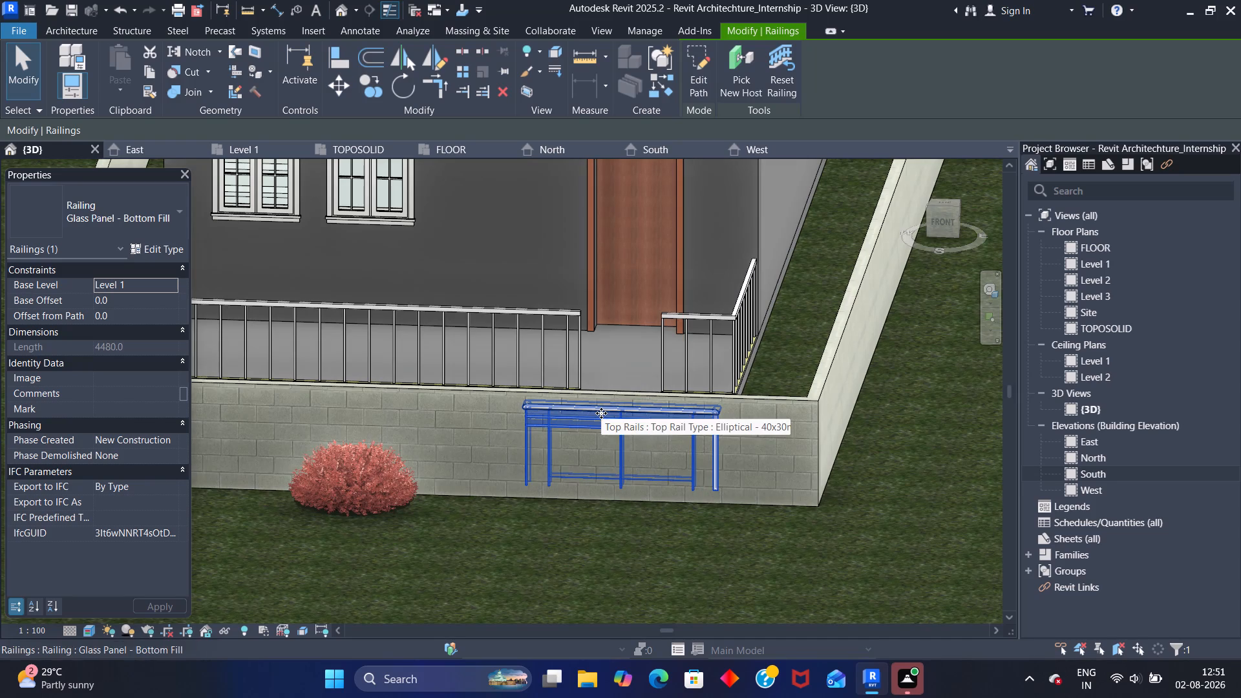
scroll(601, 413, "down", 1)
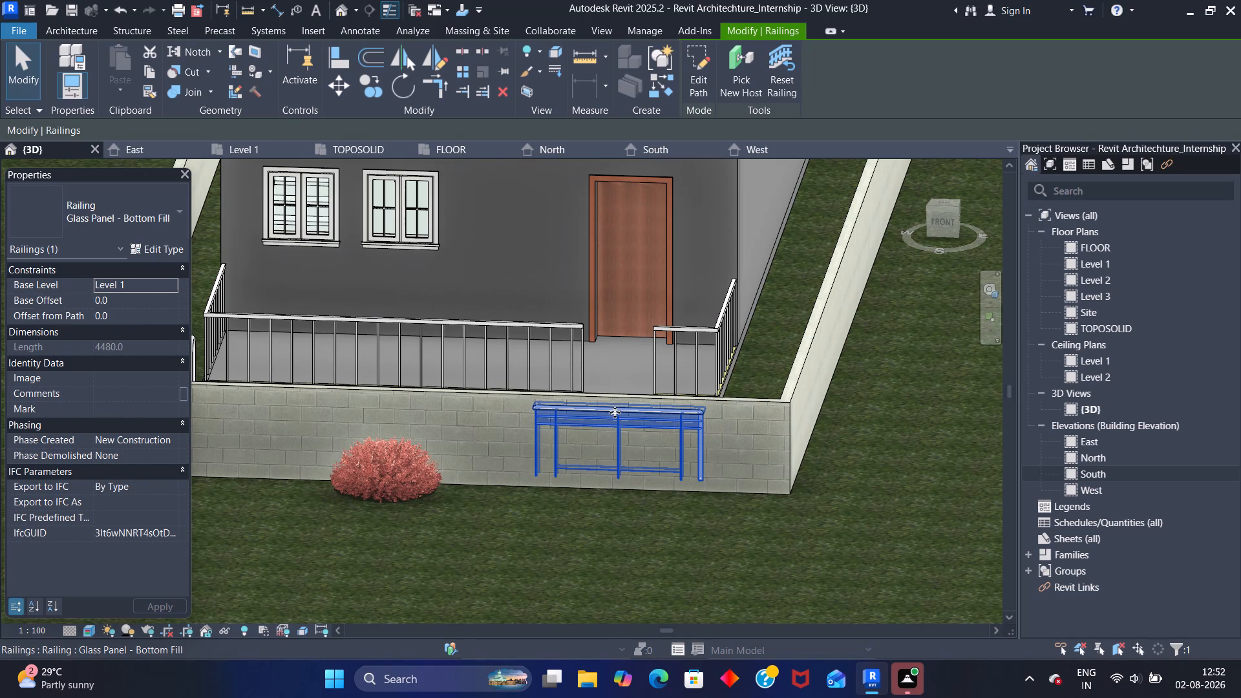
left_click(624, 413)
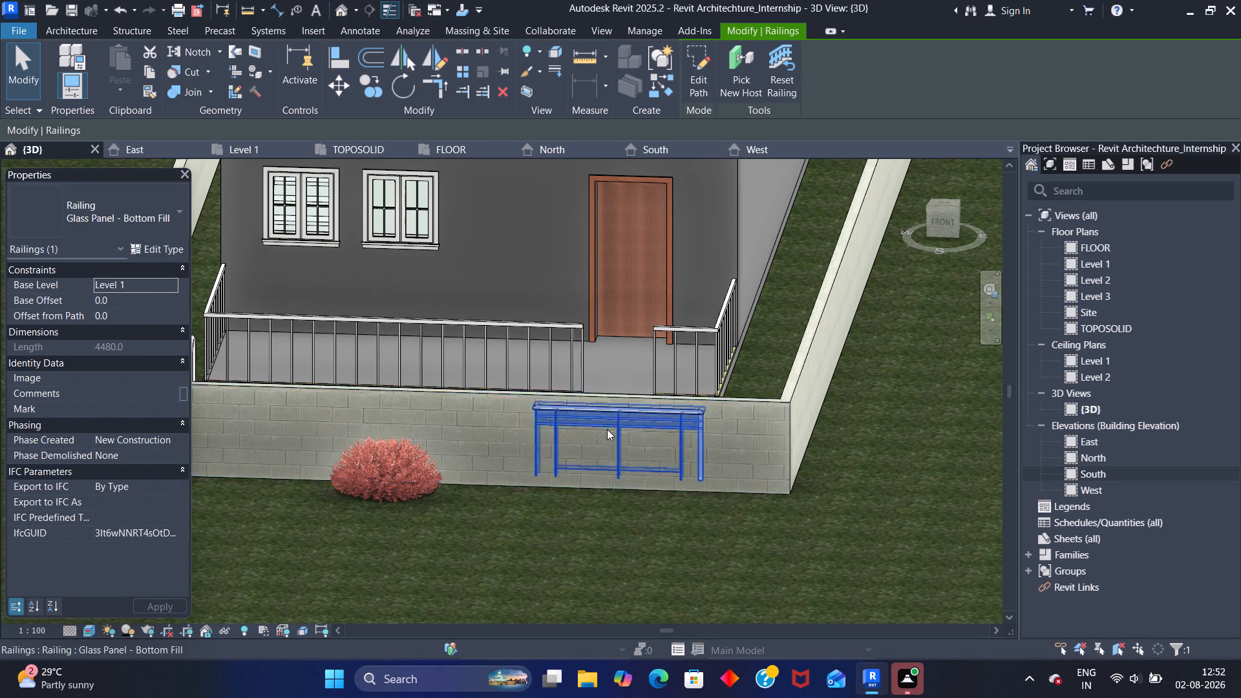
Nudge the Glass Panel - Bottom Fill railing slightly east and outward on the front boundary wall in the Level 1 plan.
left_click(258, 148)
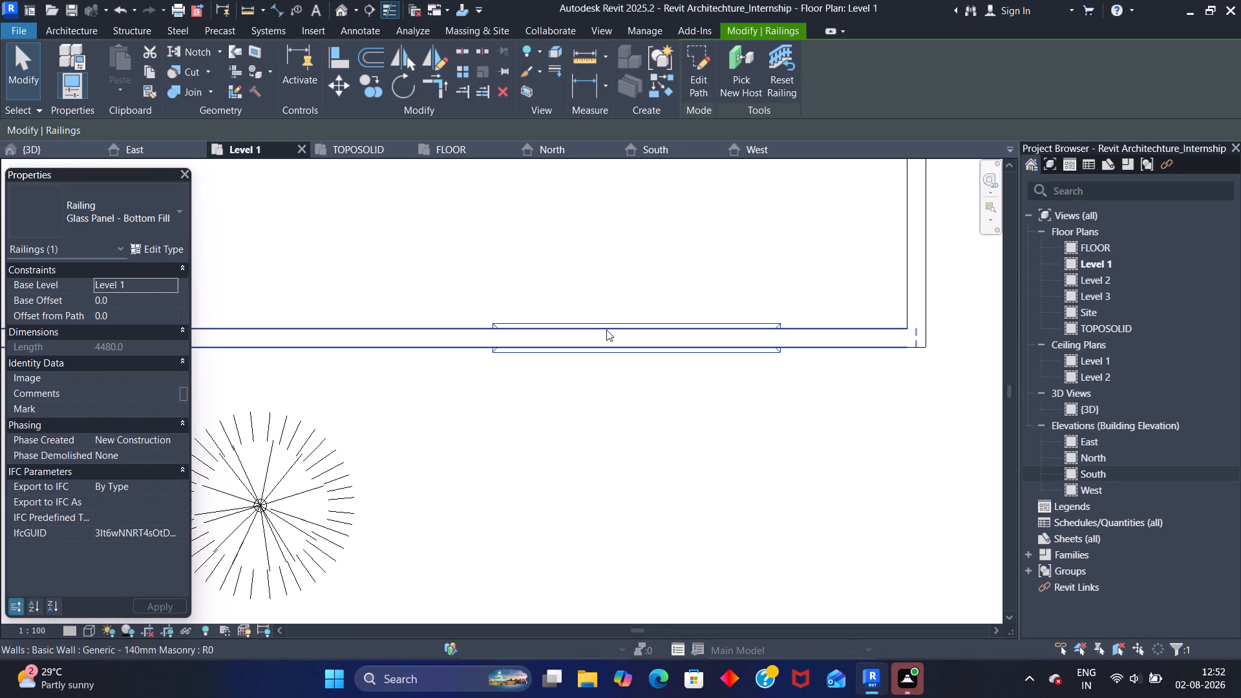
left_click(617, 324)
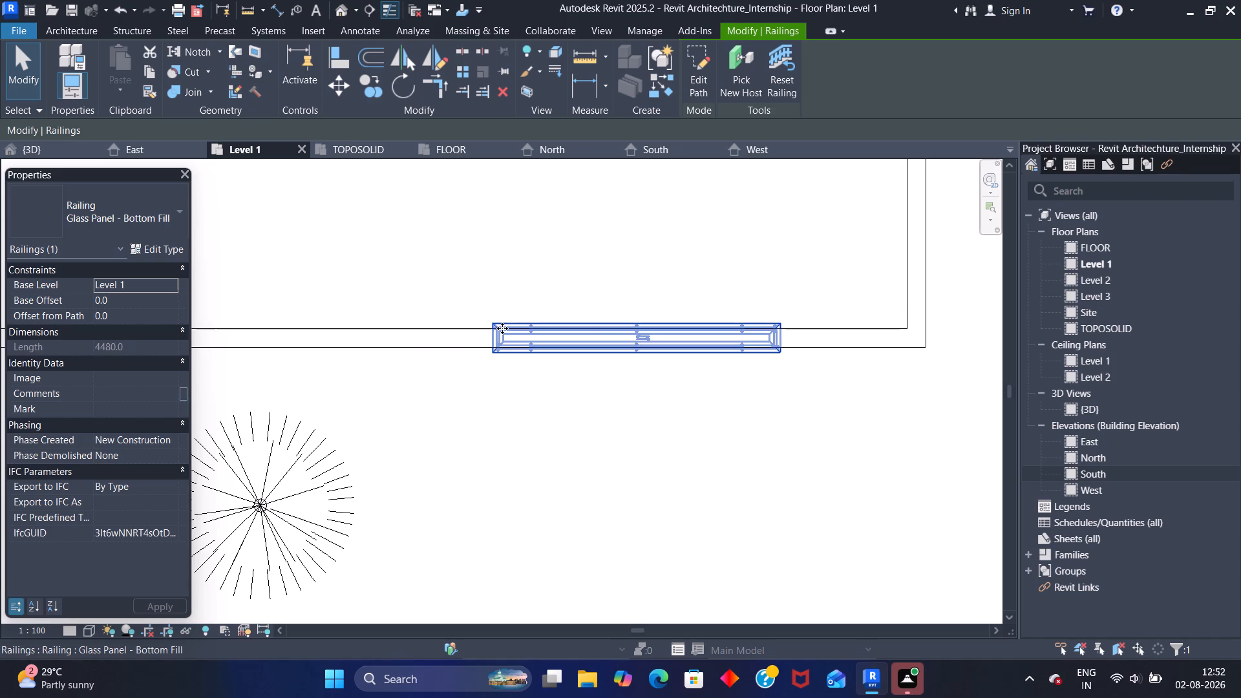
left_click(497, 326)
key("Escape")
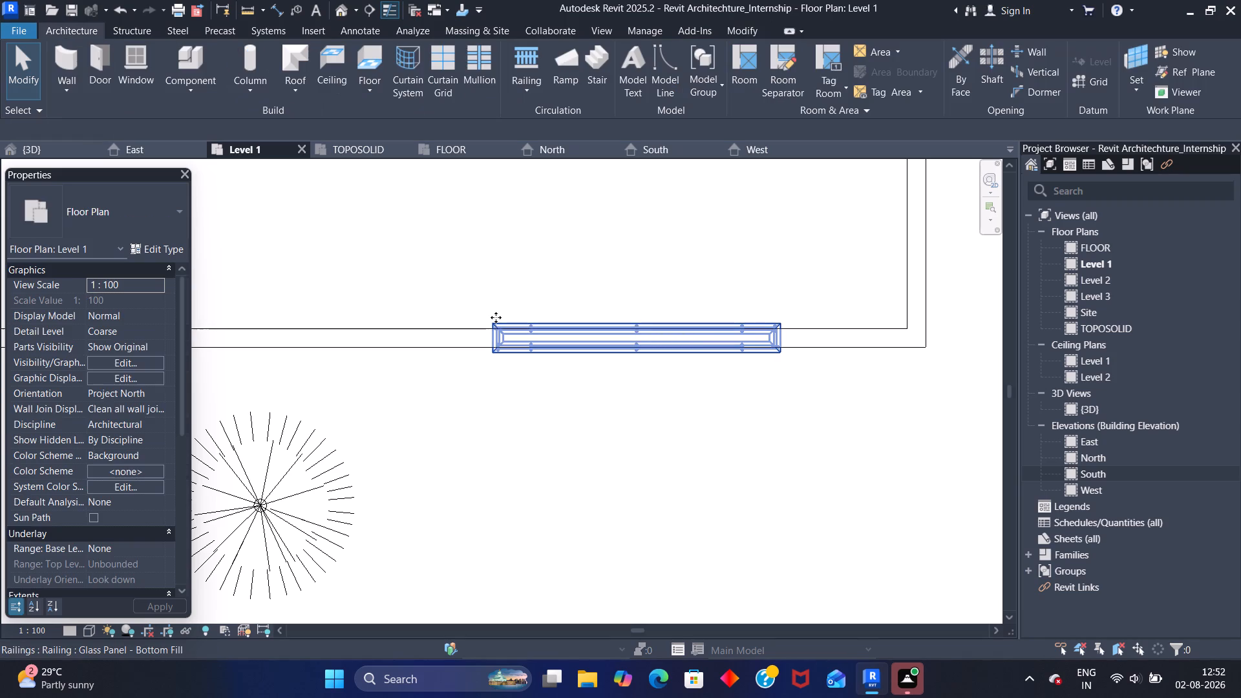
key("Escape")
key("Escape")
left_click(498, 321)
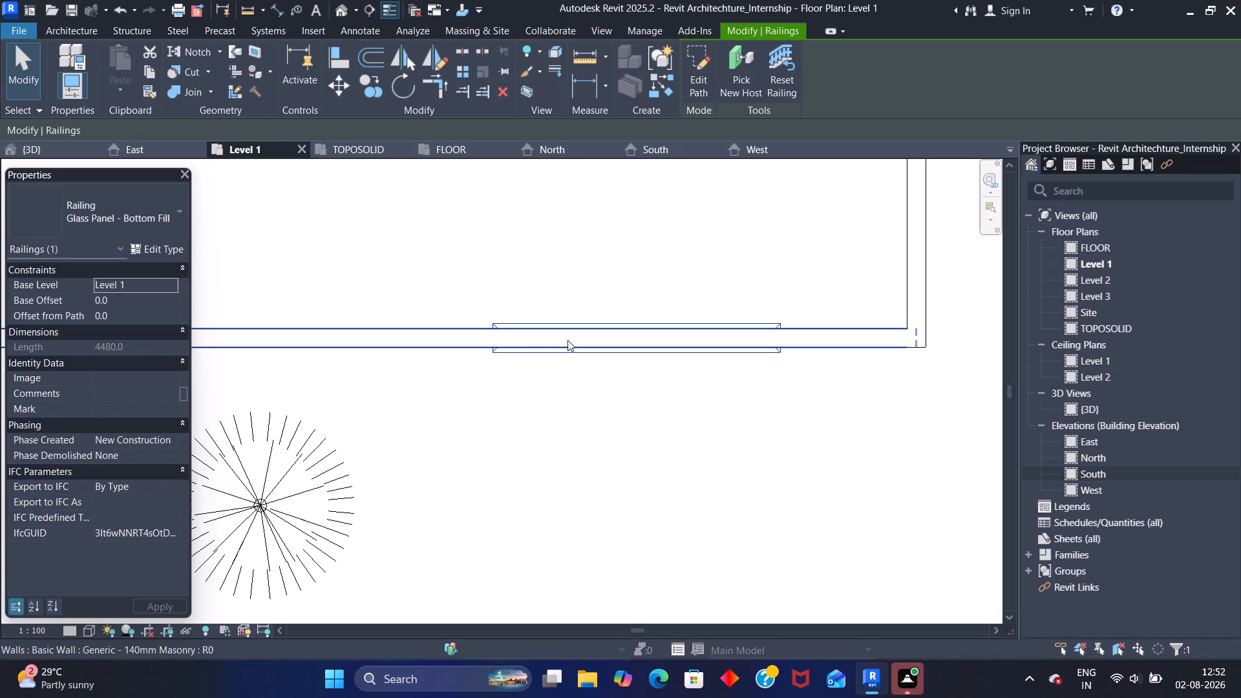
scroll(493, 323, "up", 4)
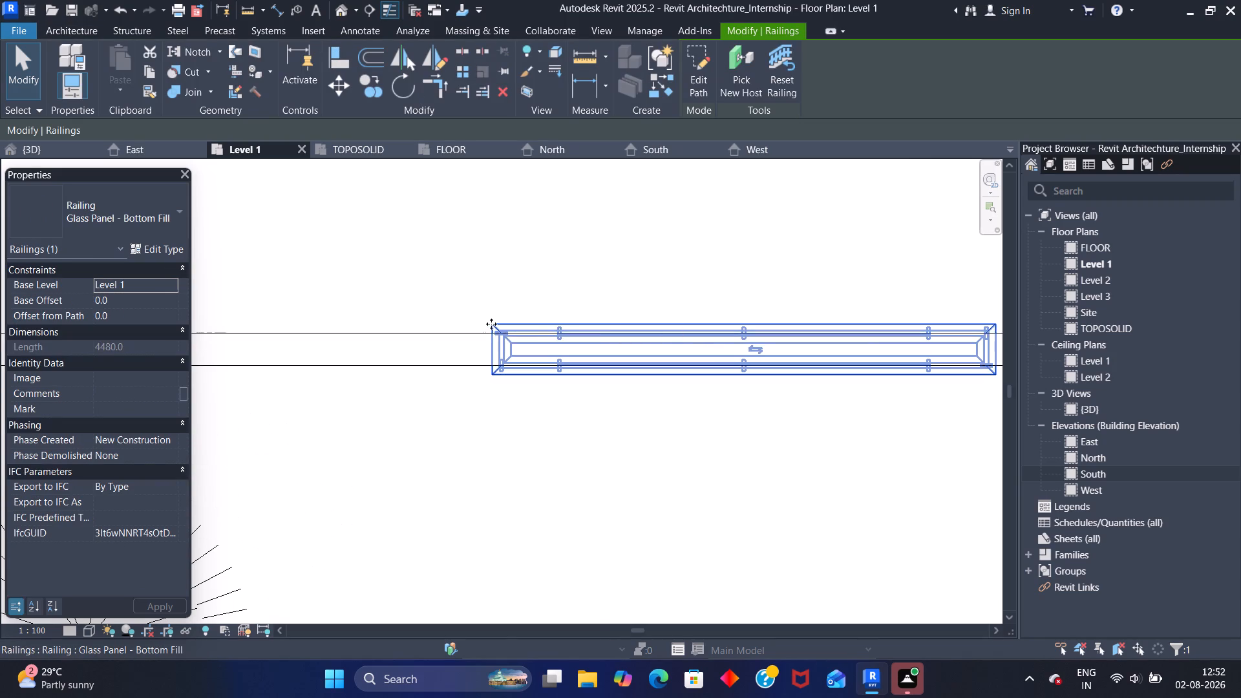
scroll(492, 324, "up", 8)
key("Escape")
key("Escape")
key("Escape")
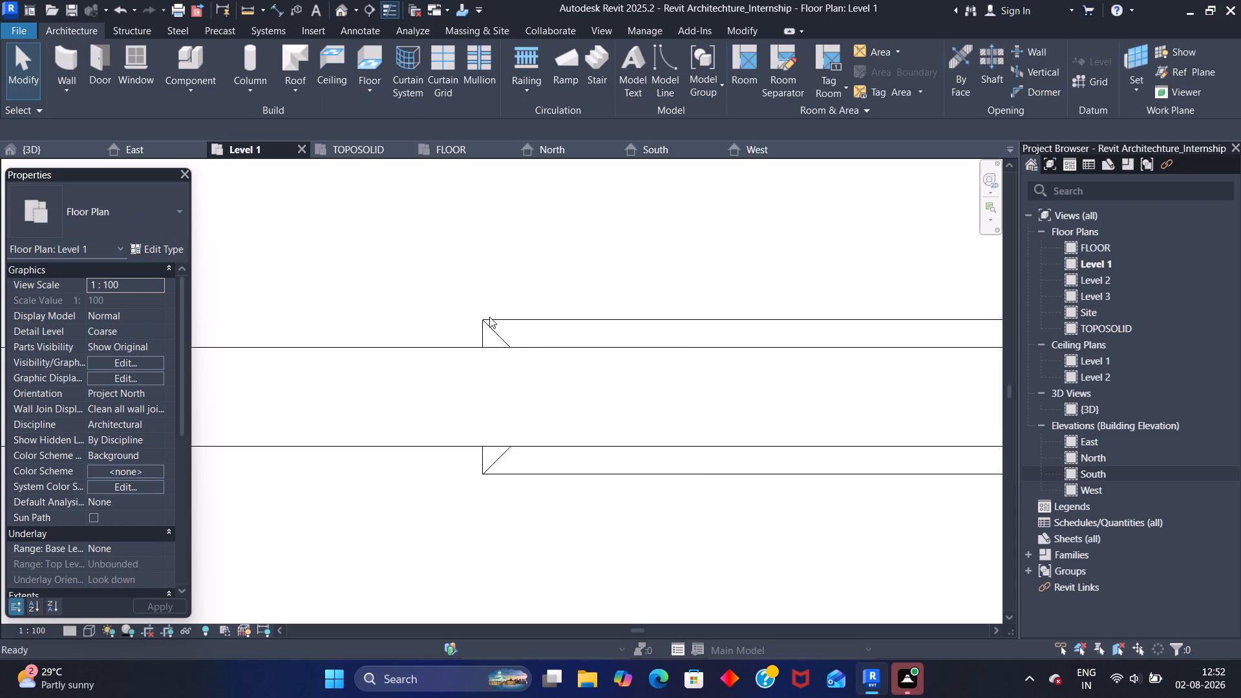
key("Escape")
left_click(482, 322)
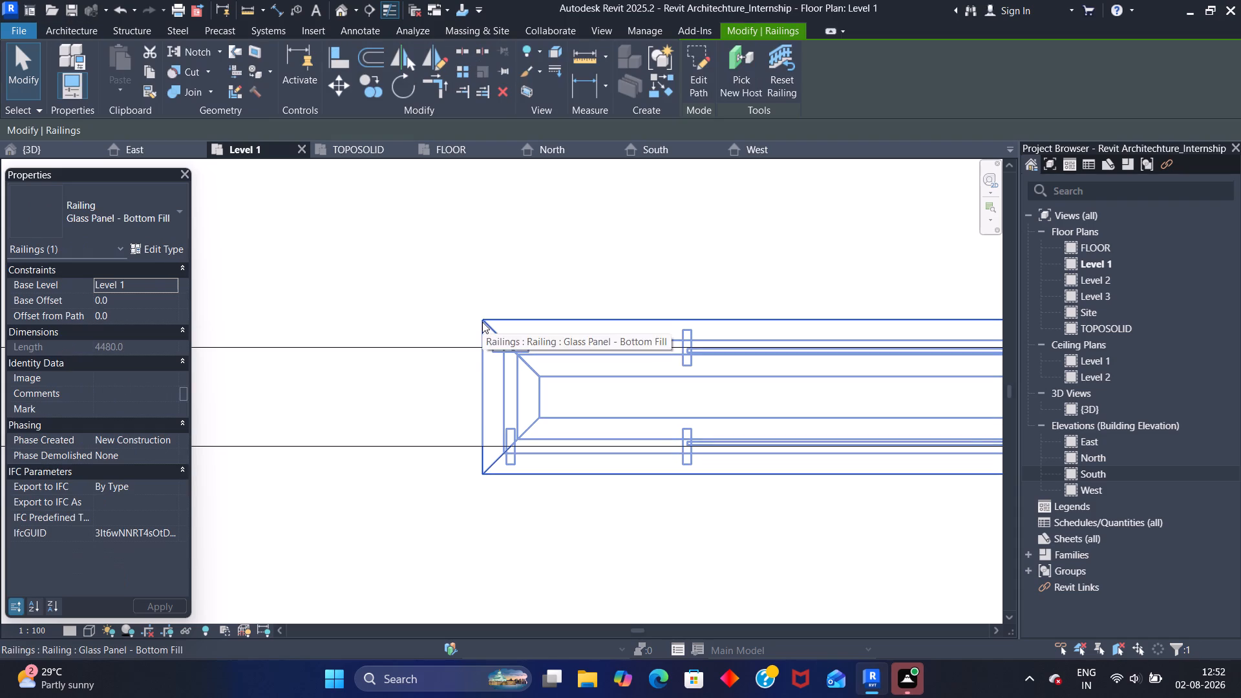
left_click_drag(486, 321, 514, 345)
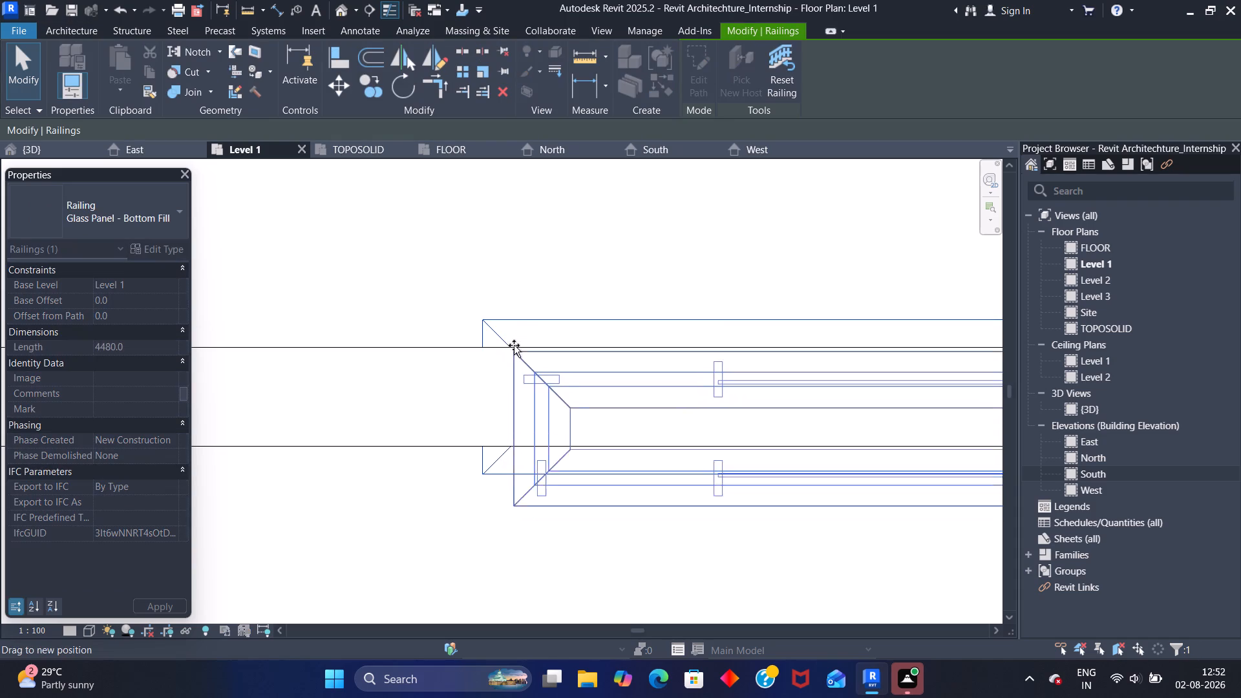
left_click_drag(514, 345, 498, 326)
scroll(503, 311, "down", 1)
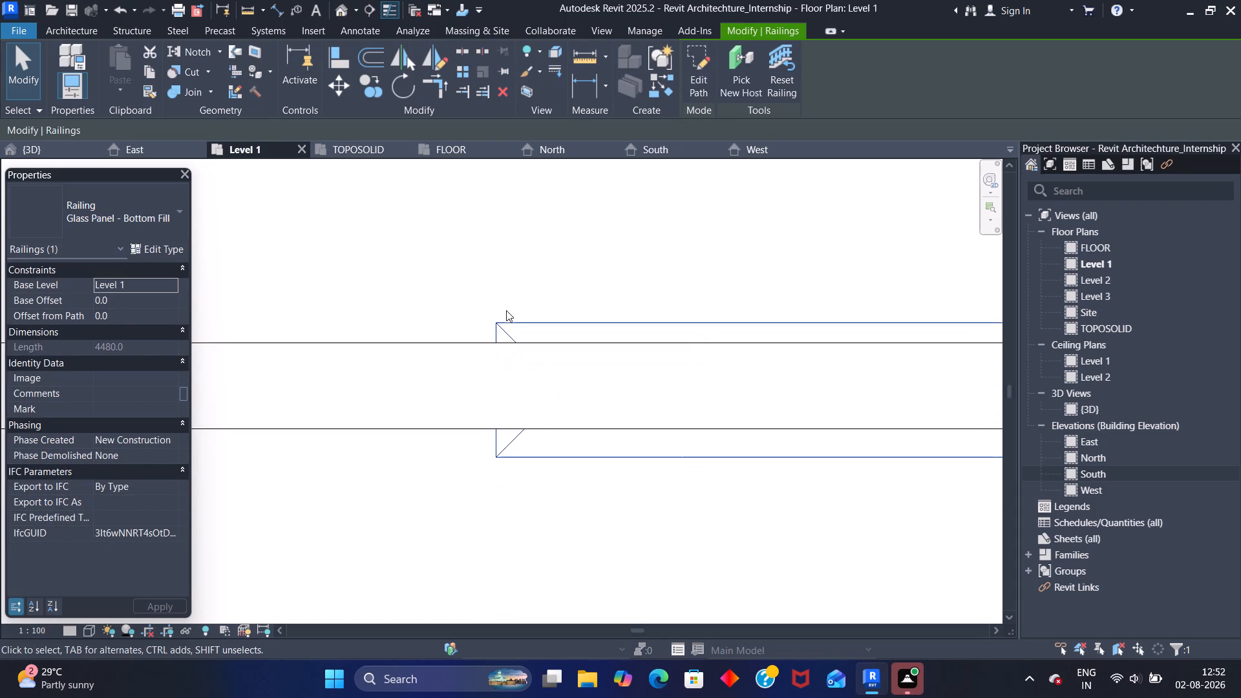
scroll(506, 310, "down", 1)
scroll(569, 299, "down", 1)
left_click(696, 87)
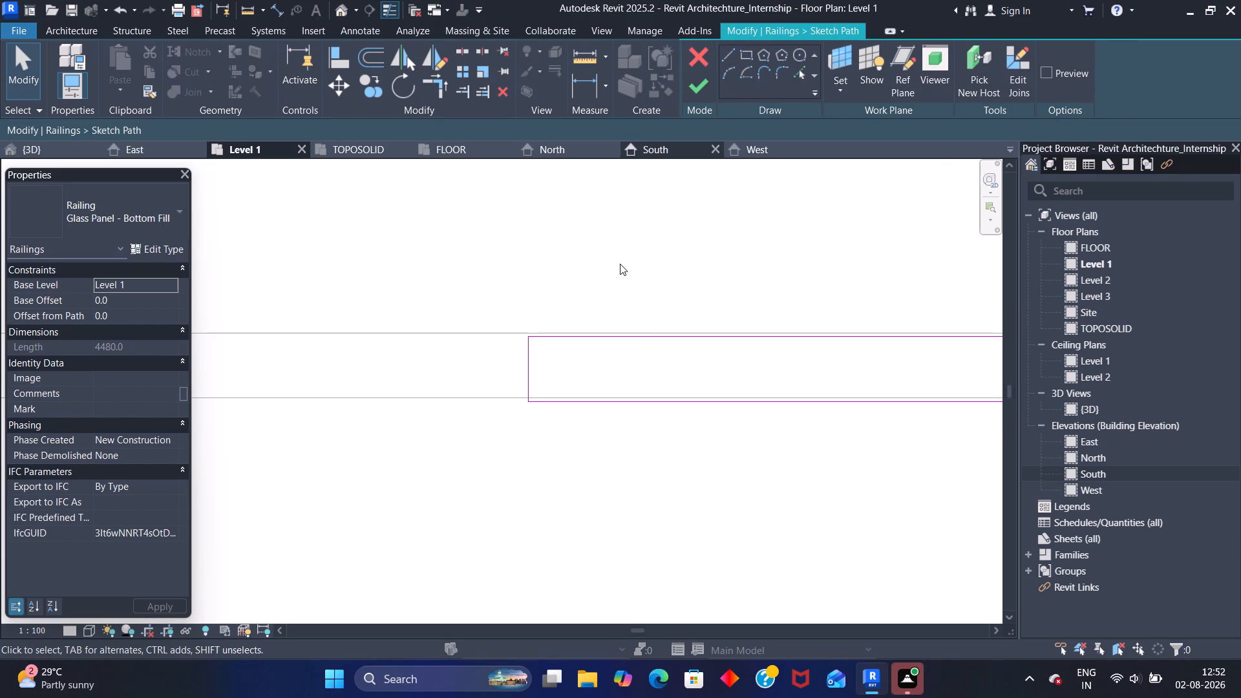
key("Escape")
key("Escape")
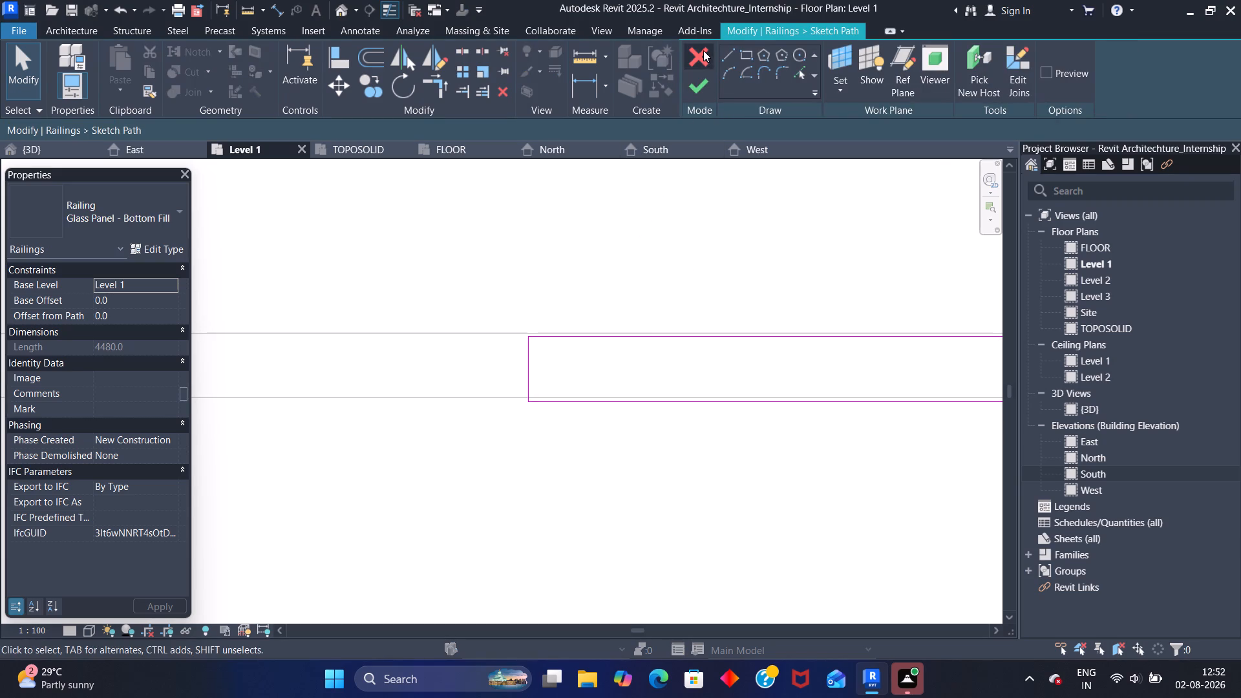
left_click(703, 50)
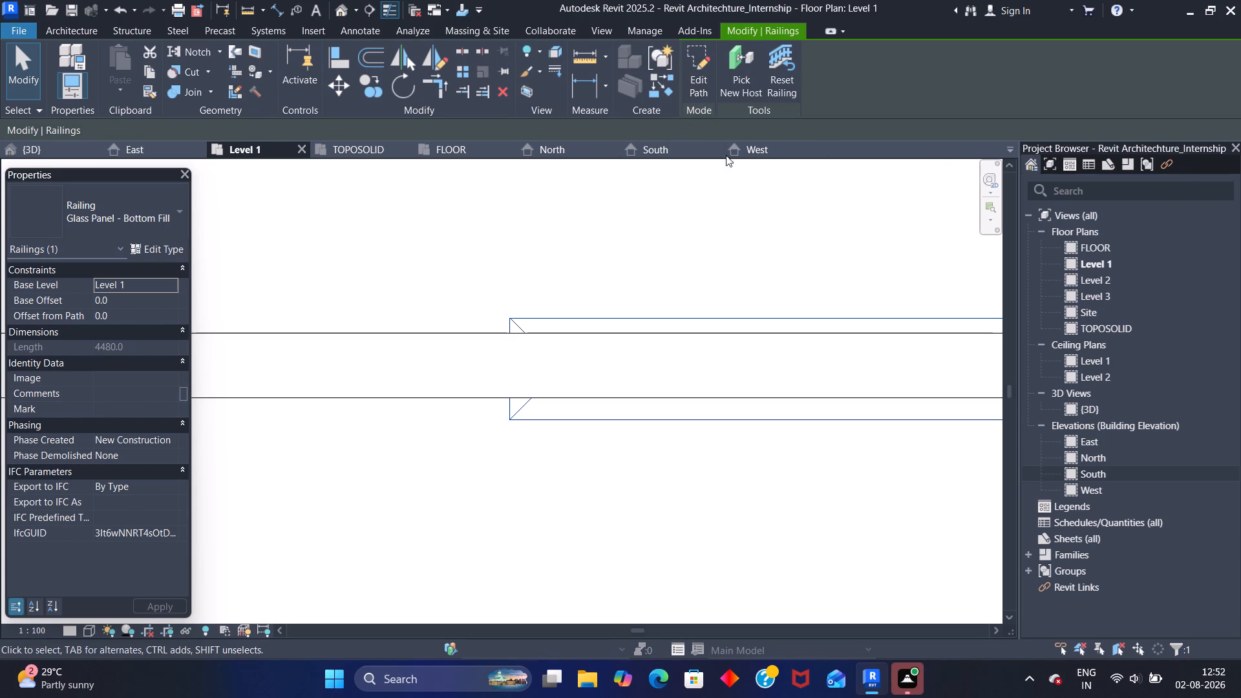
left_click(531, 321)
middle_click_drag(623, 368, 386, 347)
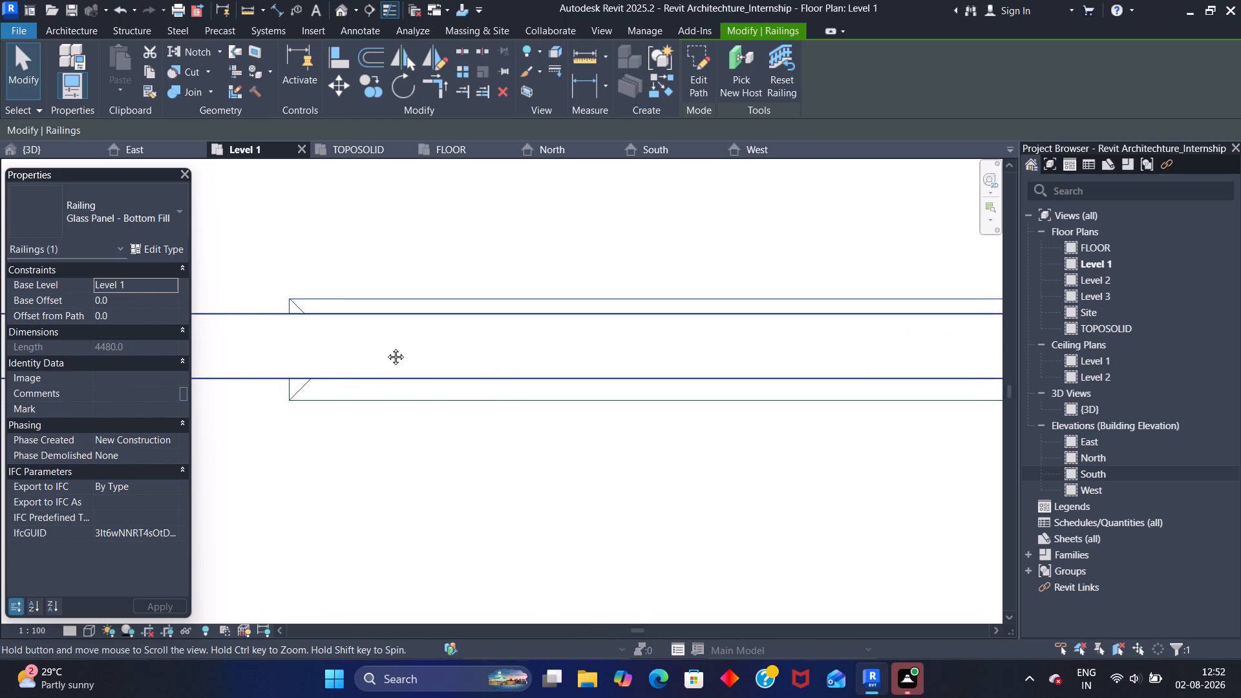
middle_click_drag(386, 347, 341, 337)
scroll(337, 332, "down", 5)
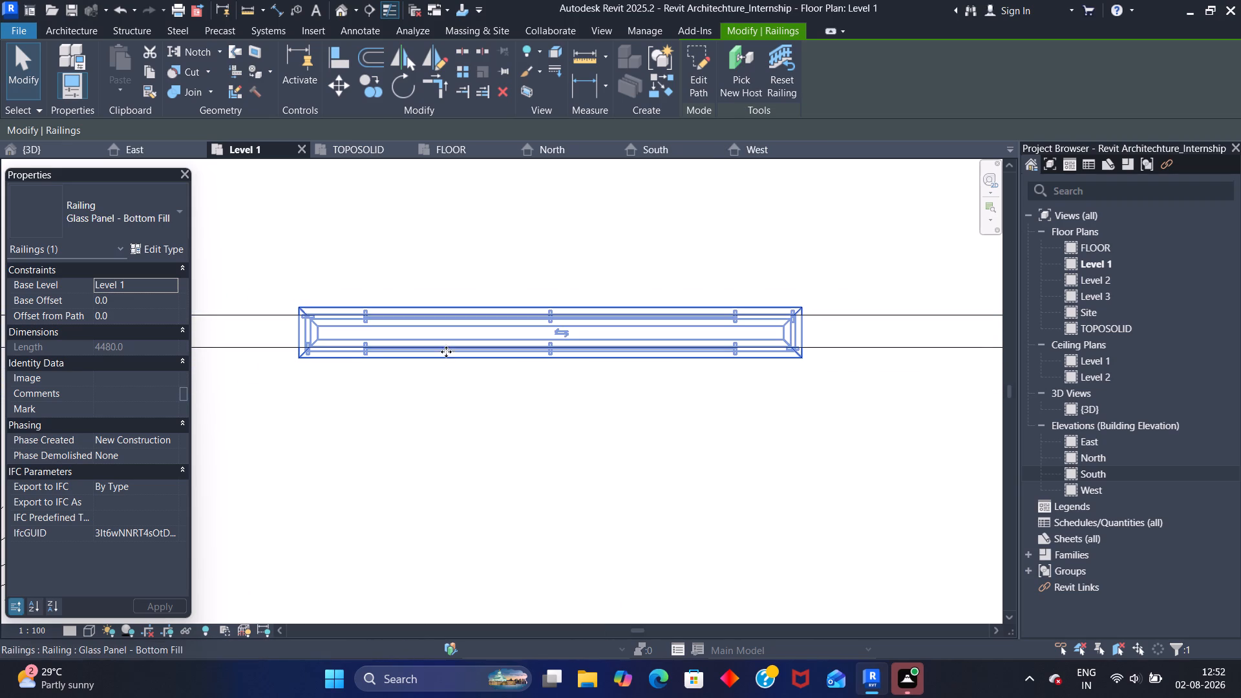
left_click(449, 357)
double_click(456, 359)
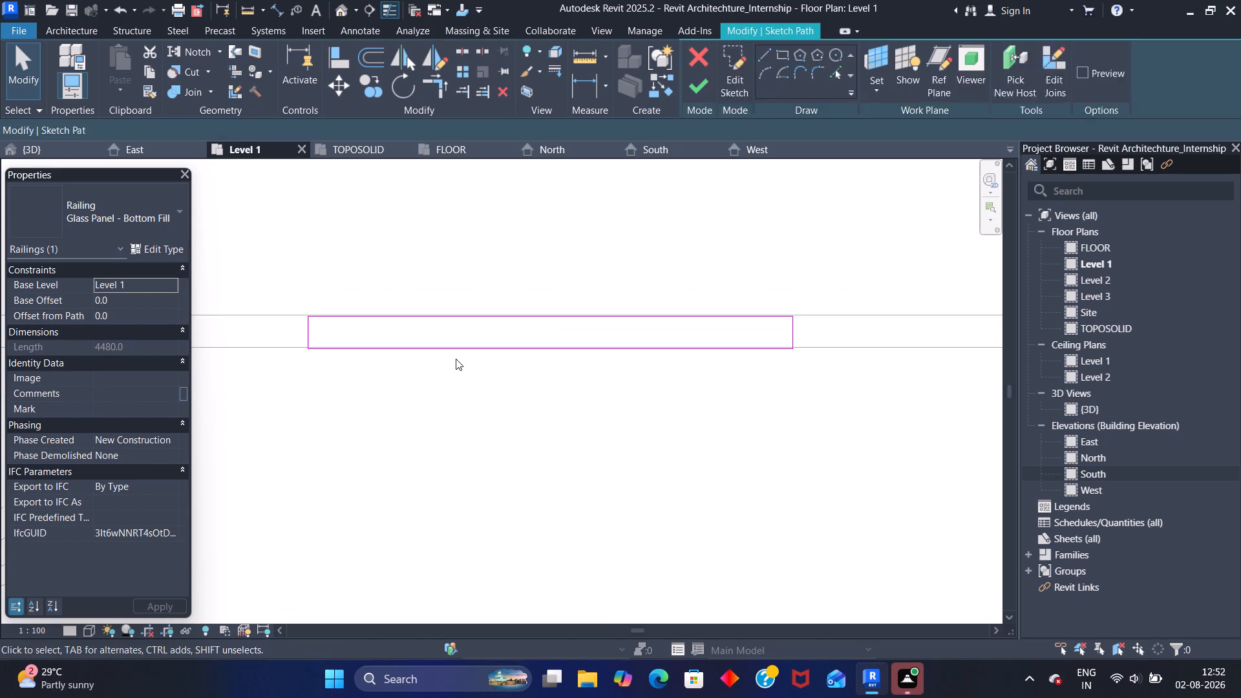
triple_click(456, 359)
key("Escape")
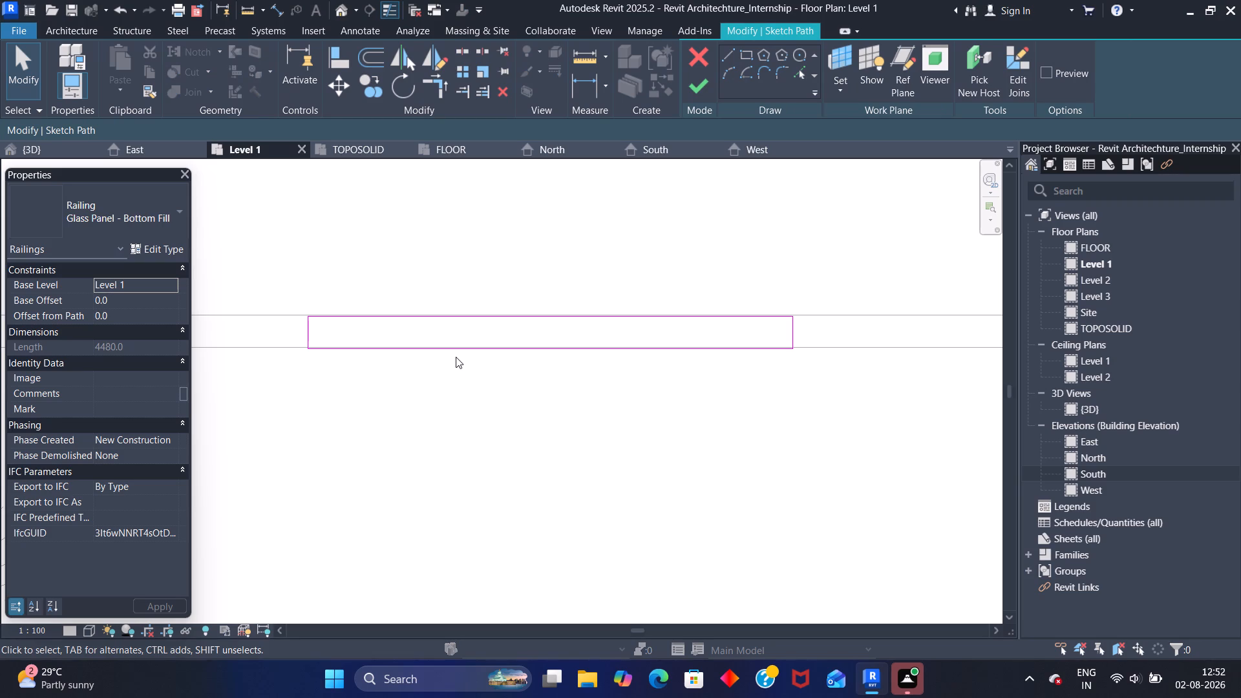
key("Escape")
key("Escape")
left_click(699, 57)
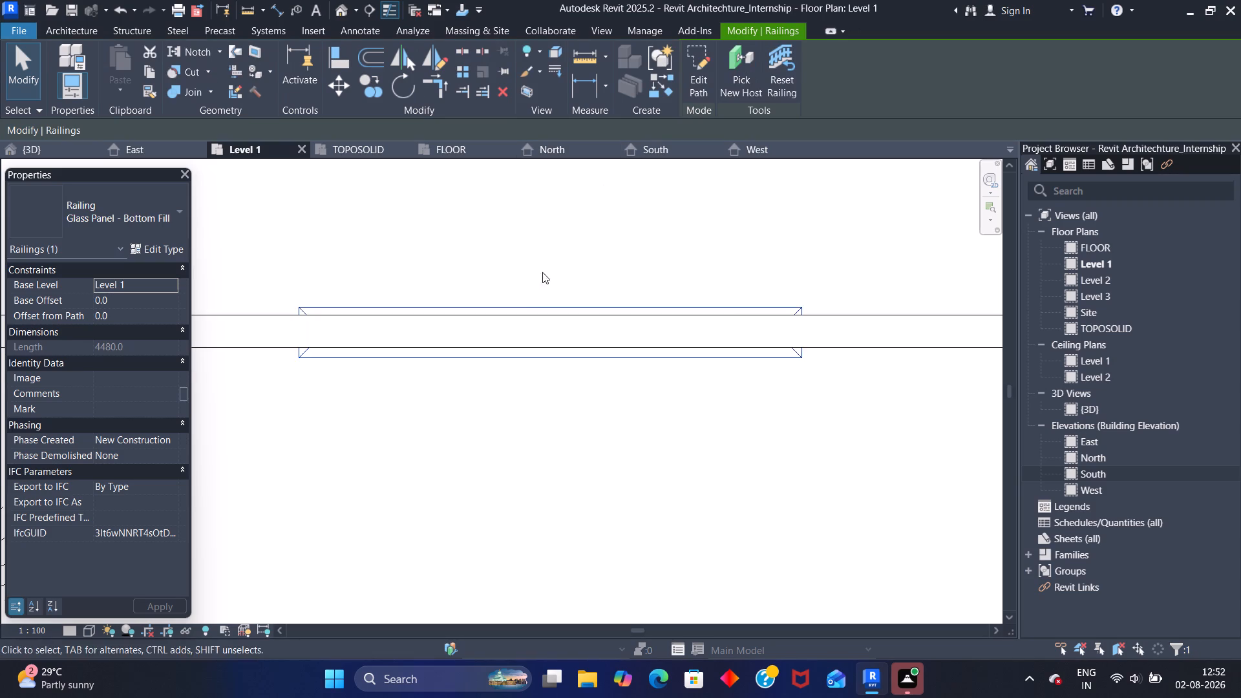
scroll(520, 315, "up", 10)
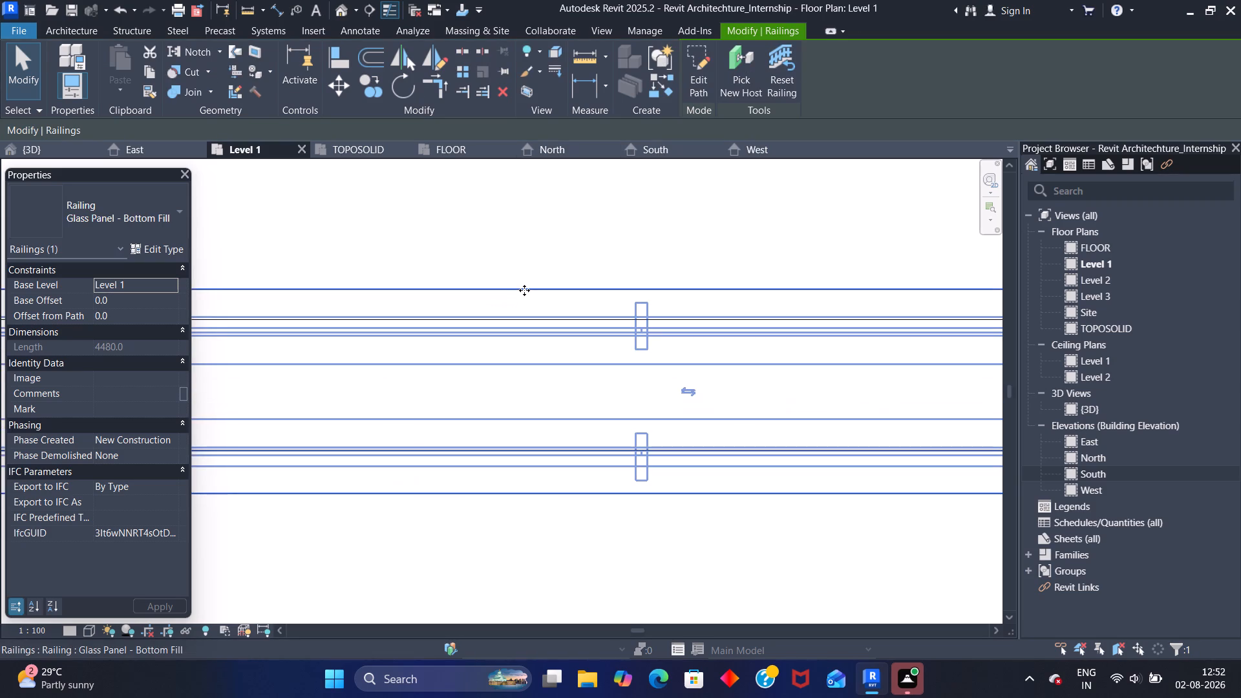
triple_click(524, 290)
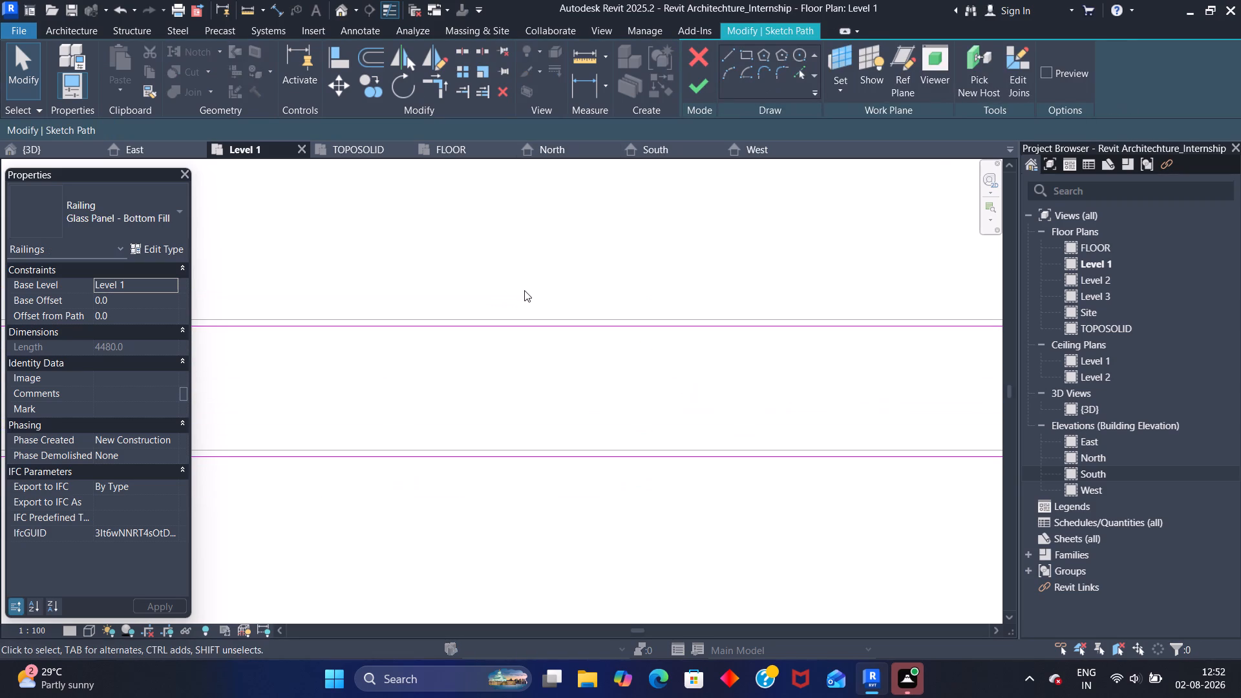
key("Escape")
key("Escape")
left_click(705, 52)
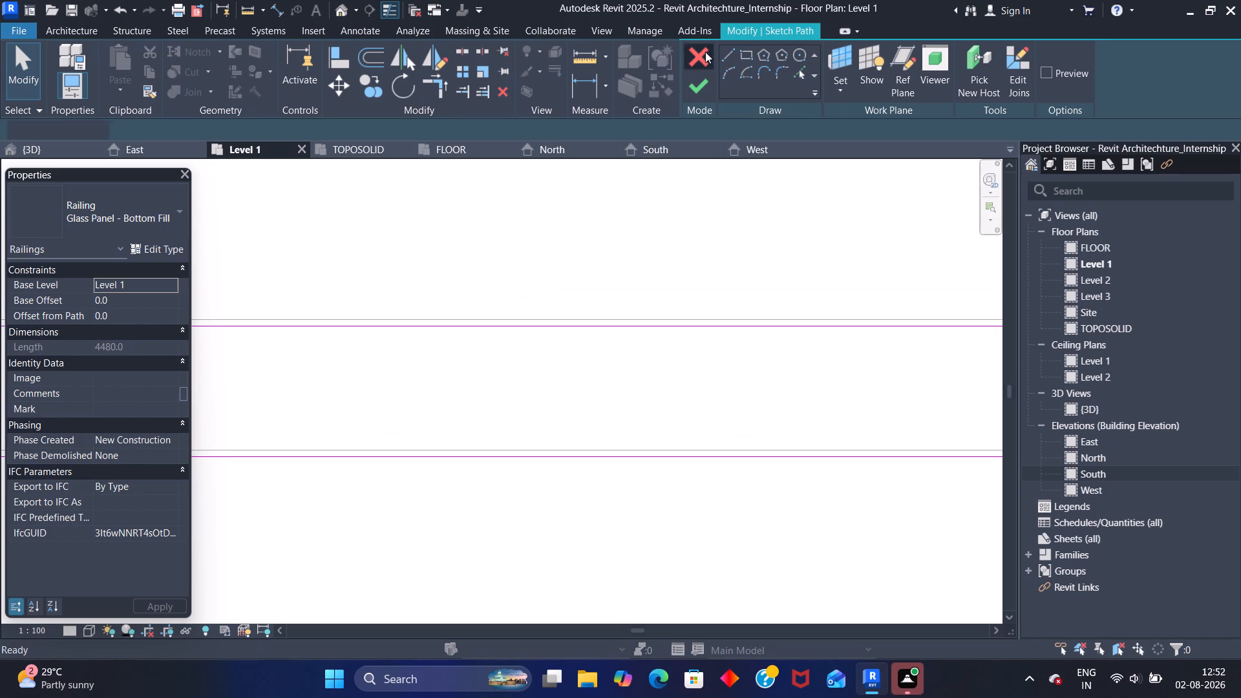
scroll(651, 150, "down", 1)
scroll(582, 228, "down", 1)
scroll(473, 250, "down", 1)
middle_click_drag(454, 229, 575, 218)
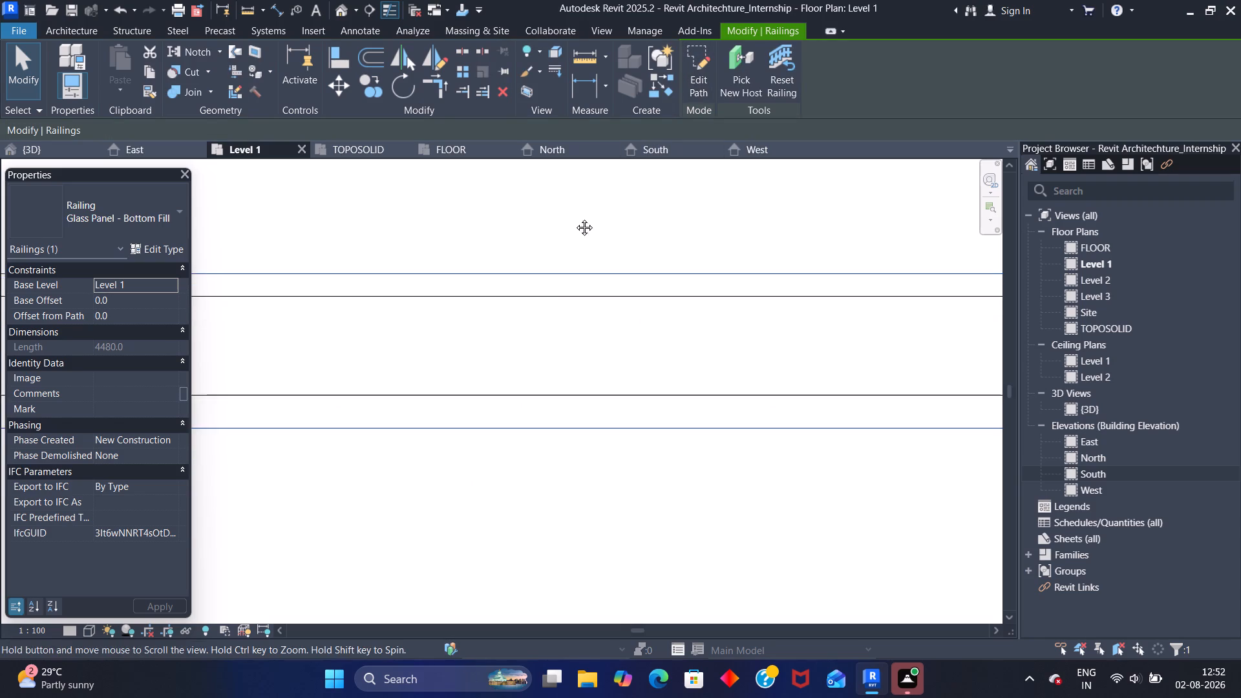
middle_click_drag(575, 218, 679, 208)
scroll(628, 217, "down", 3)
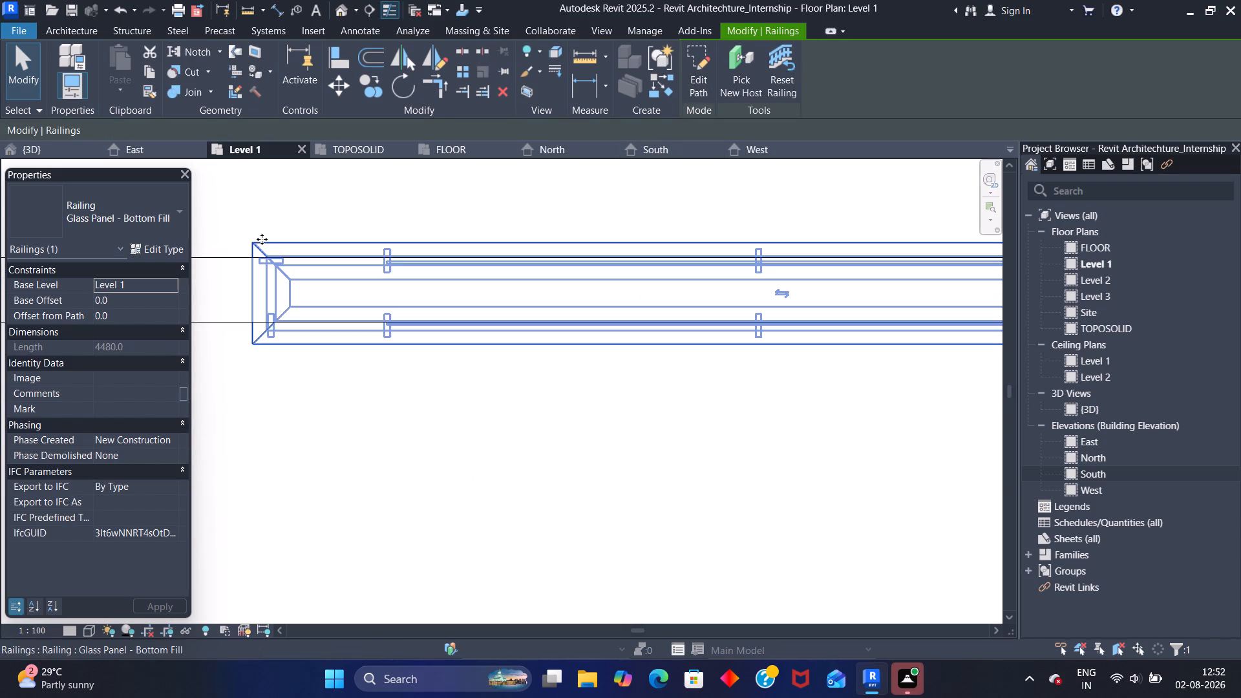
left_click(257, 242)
Delete the shrub standing outside the front boundary wall.
scroll(318, 226, "down", 3)
middle_click_drag(354, 214, 246, 193)
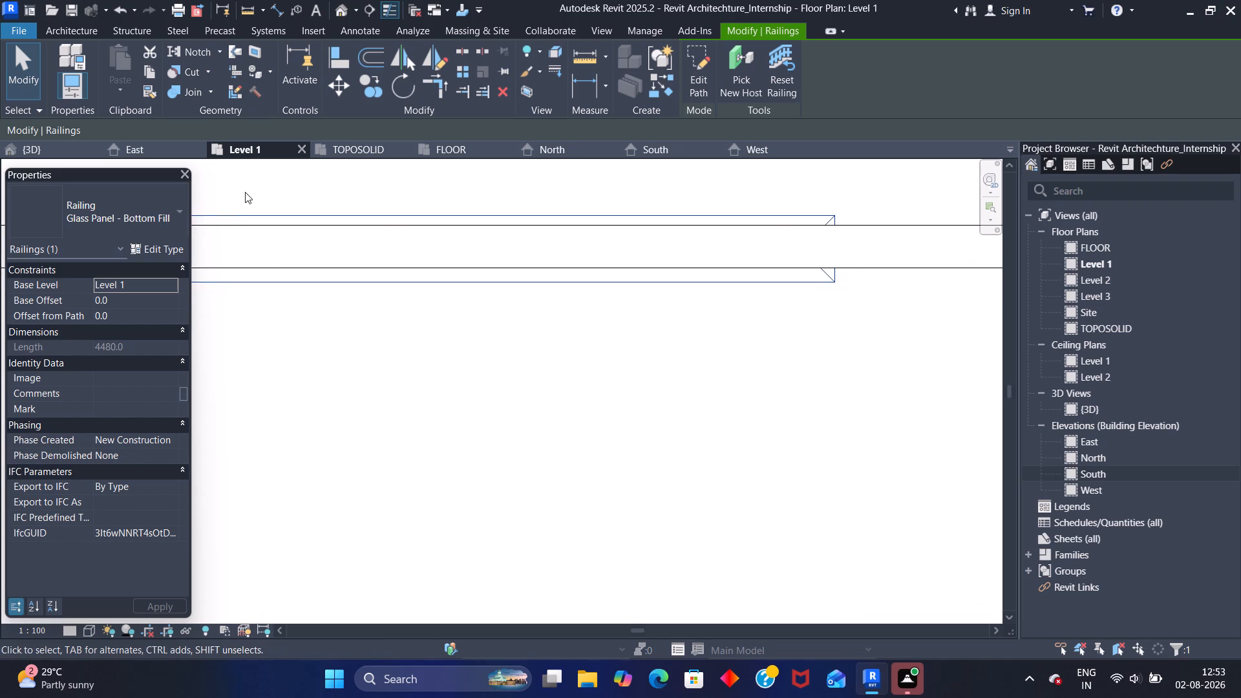
scroll(251, 191, "down", 2)
scroll(334, 226, "down", 1)
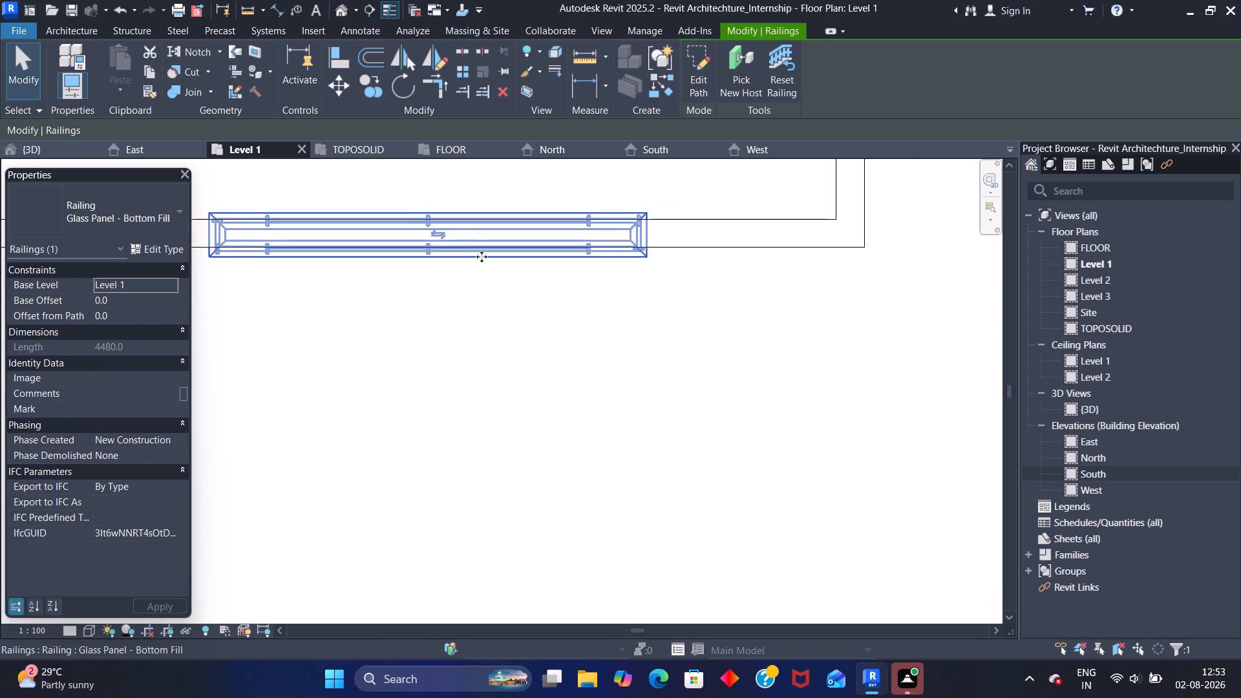
scroll(450, 255, "down", 19)
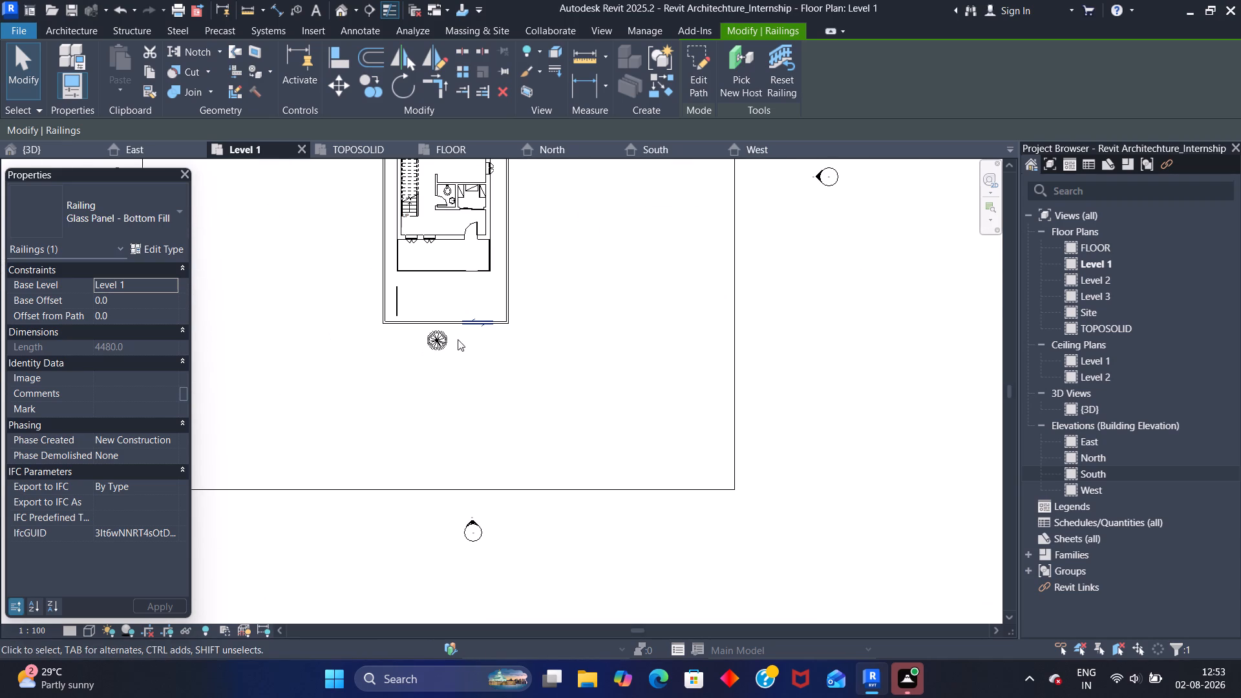
left_click(434, 339)
key("Delete")
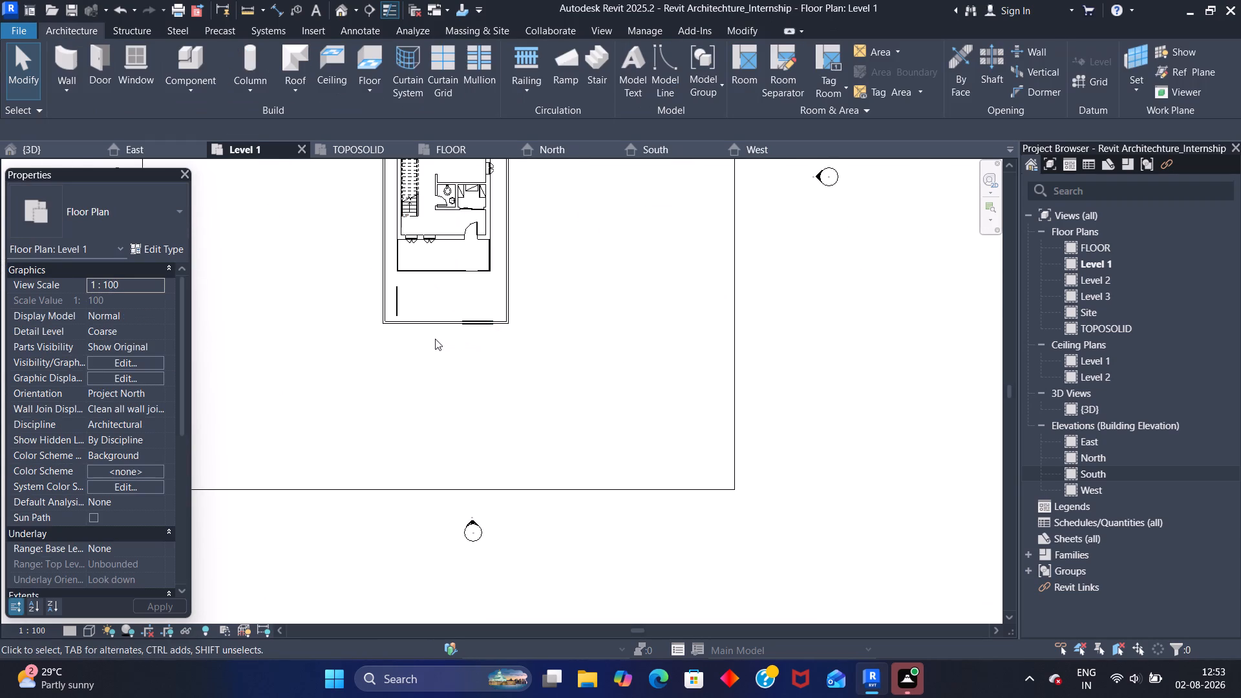
Split the front boundary wall at both ends of the railing, 3100 mm and 1000 mm from its east inner corner.
scroll(454, 327, "up", 5)
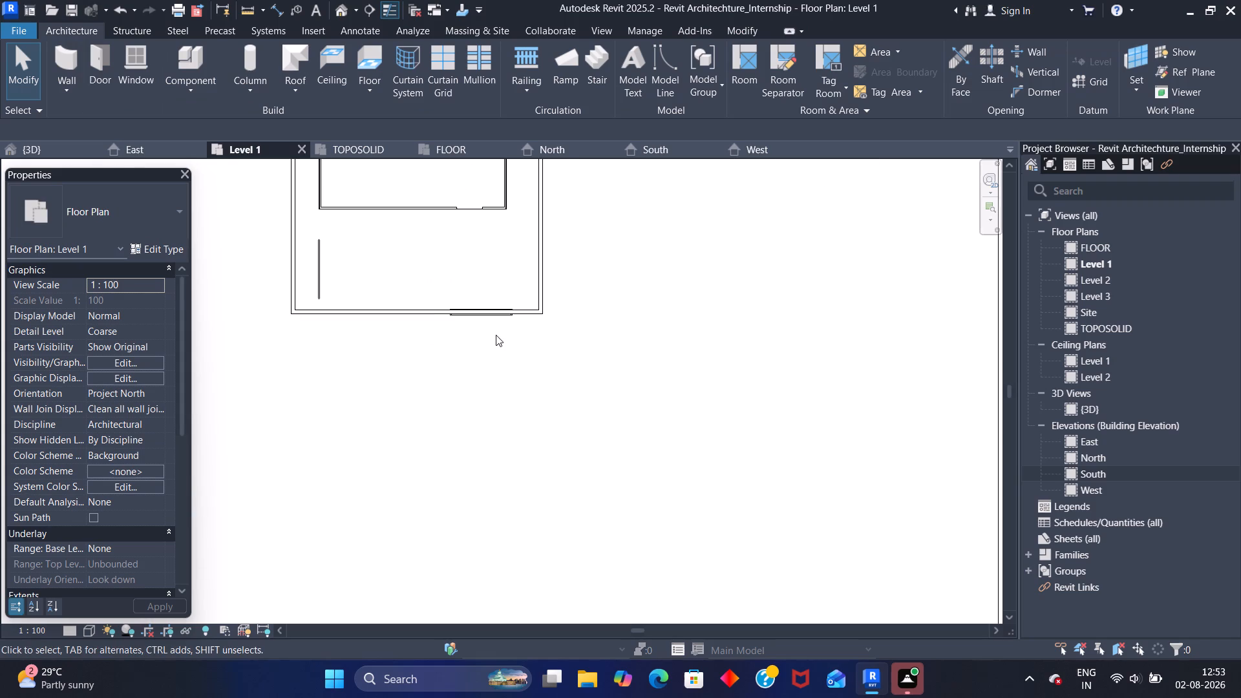
scroll(496, 335, "up", 3)
middle_click_drag(440, 271, 489, 335)
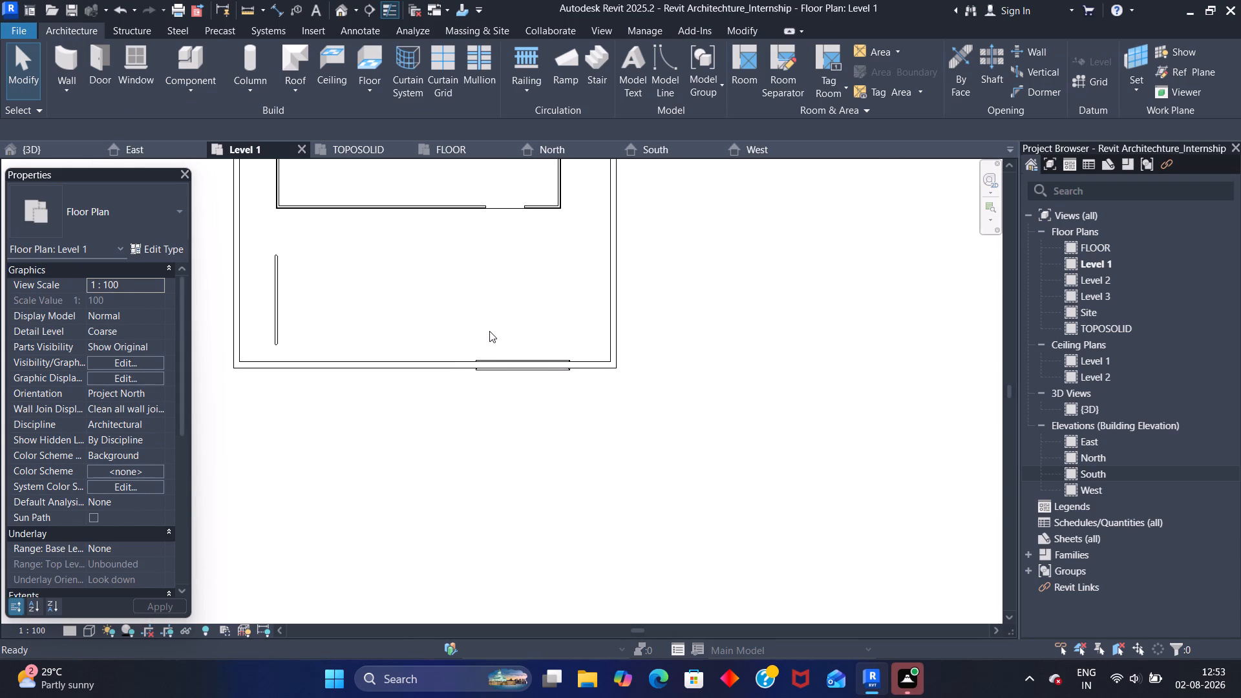
scroll(483, 331, "up", 4)
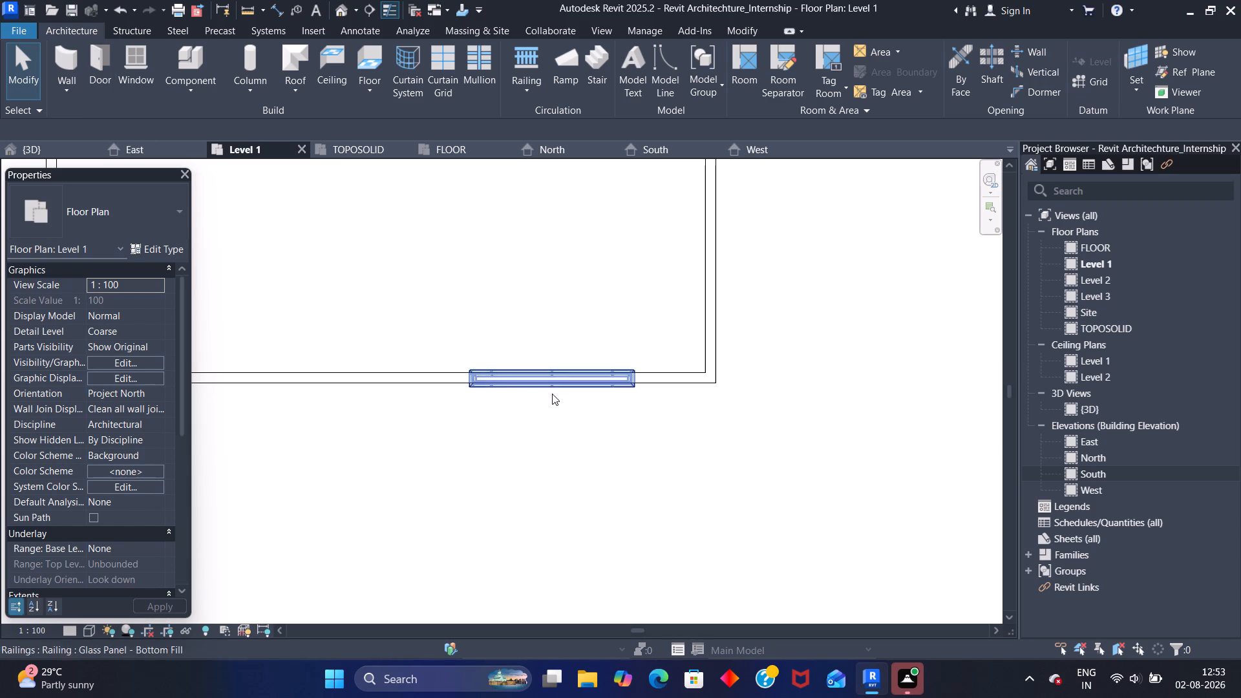
scroll(552, 394, "up", 3)
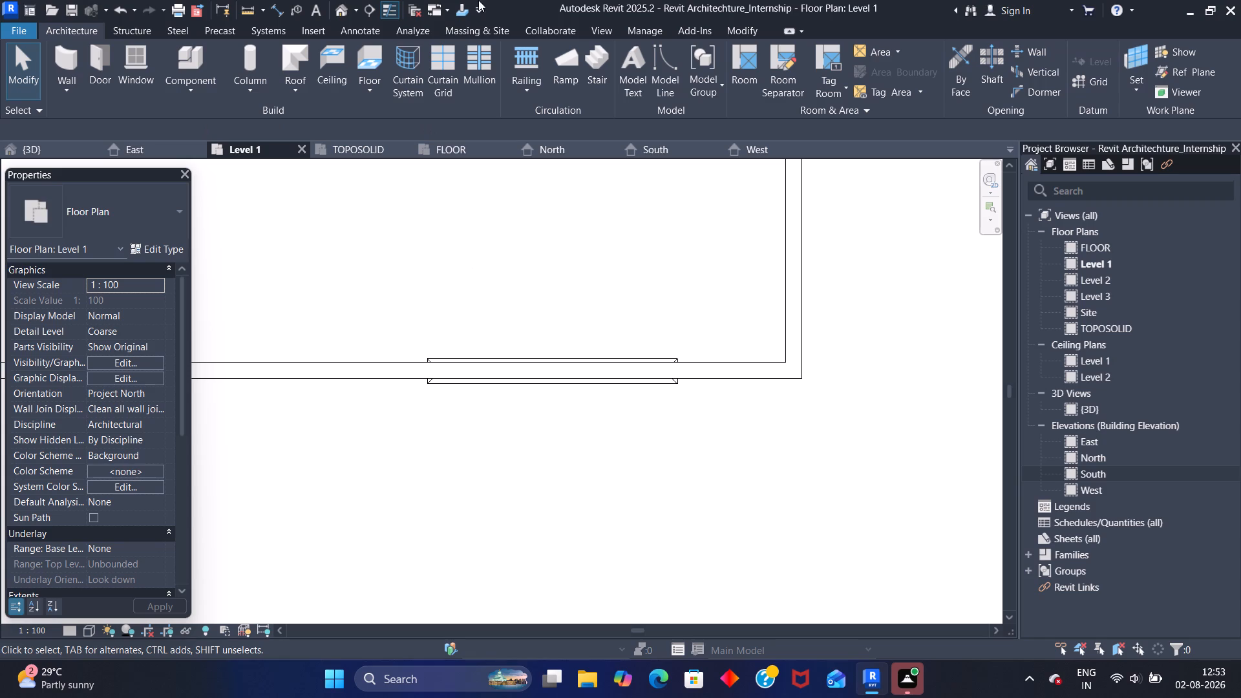
left_click(747, 33)
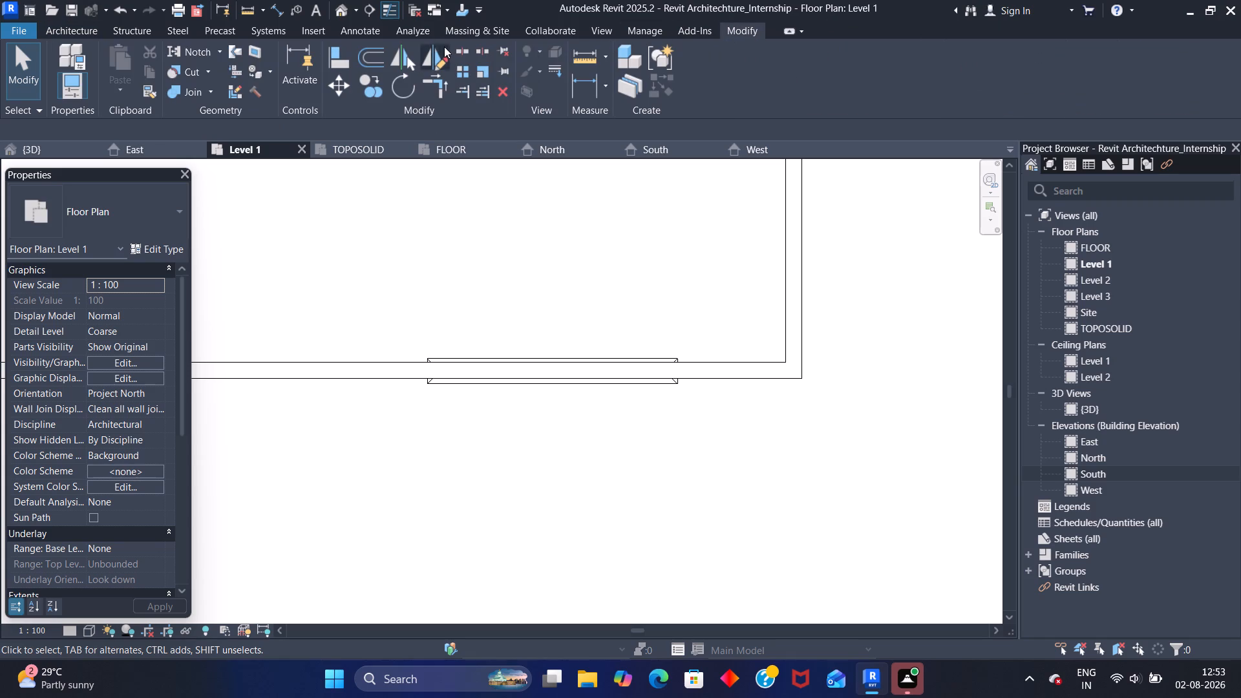
left_click(454, 48)
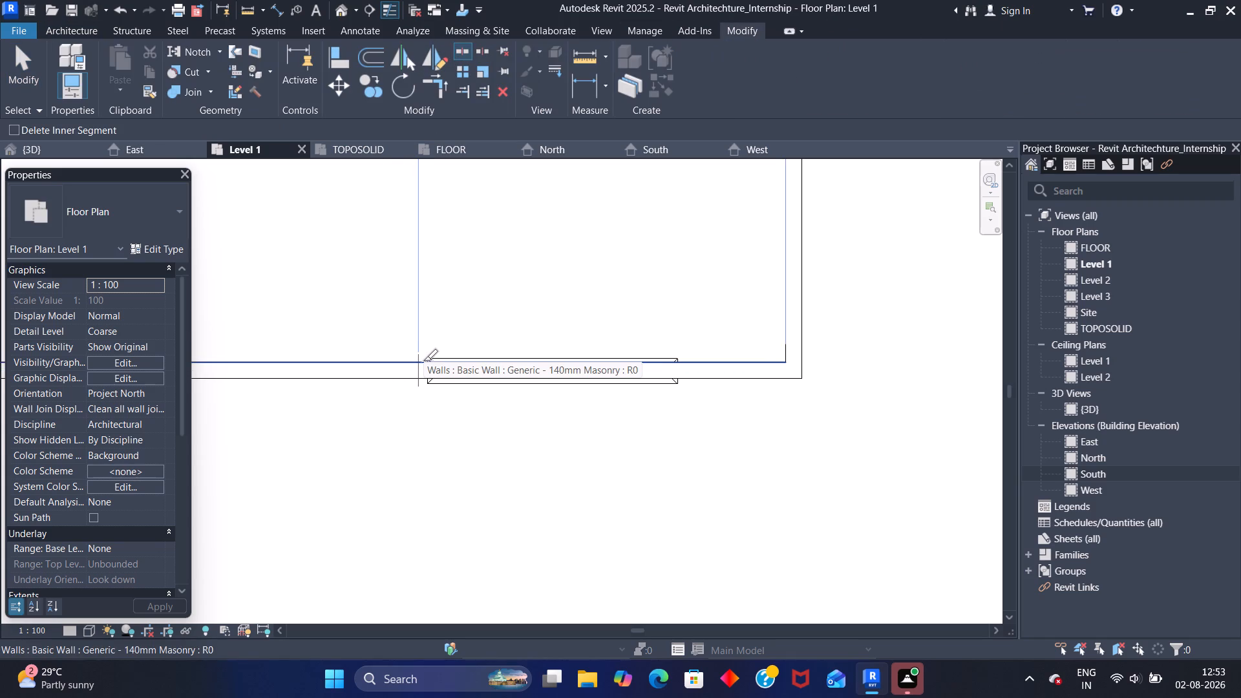
left_click(429, 362)
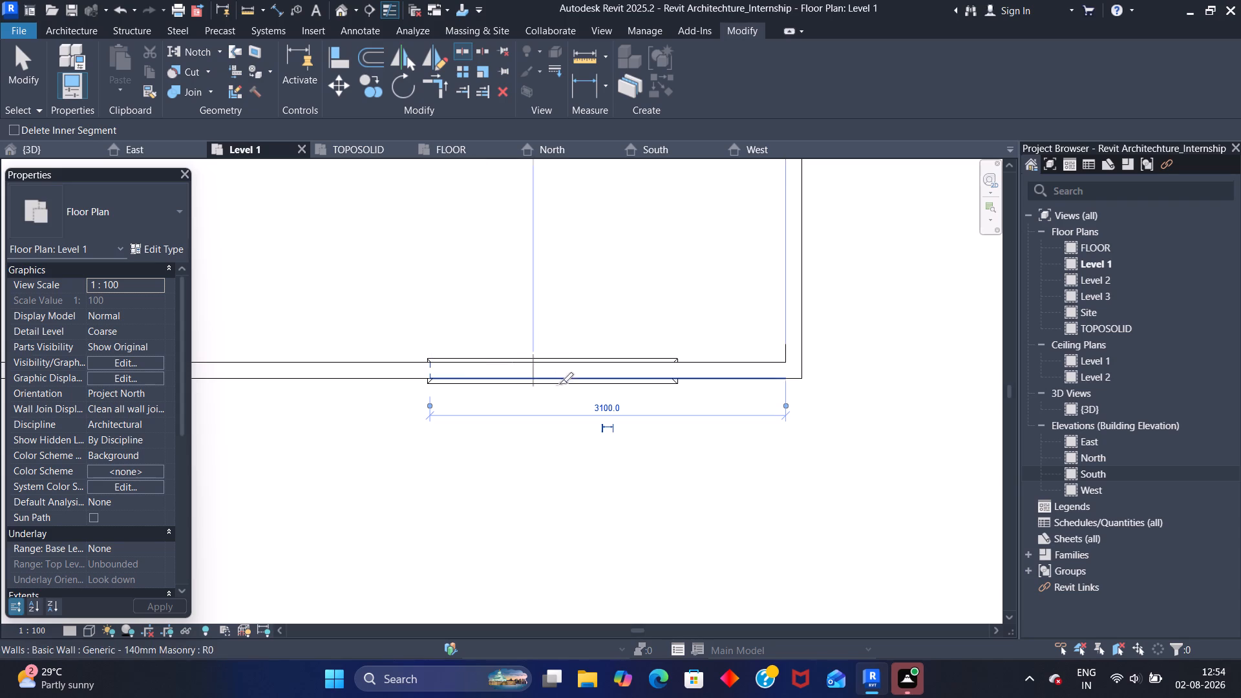
left_click(674, 365)
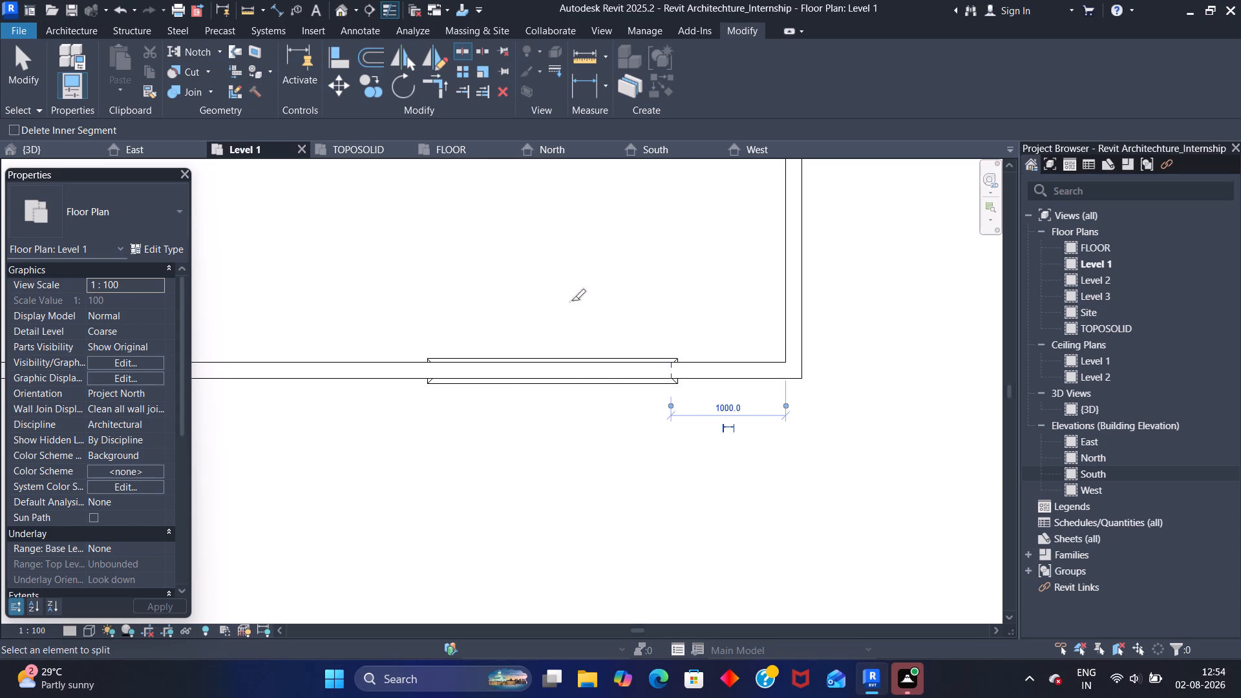
Delete the front boundary wall segment between the two splits, beneath the glass panel railing.
key("Escape")
key("Escape")
left_click(560, 363)
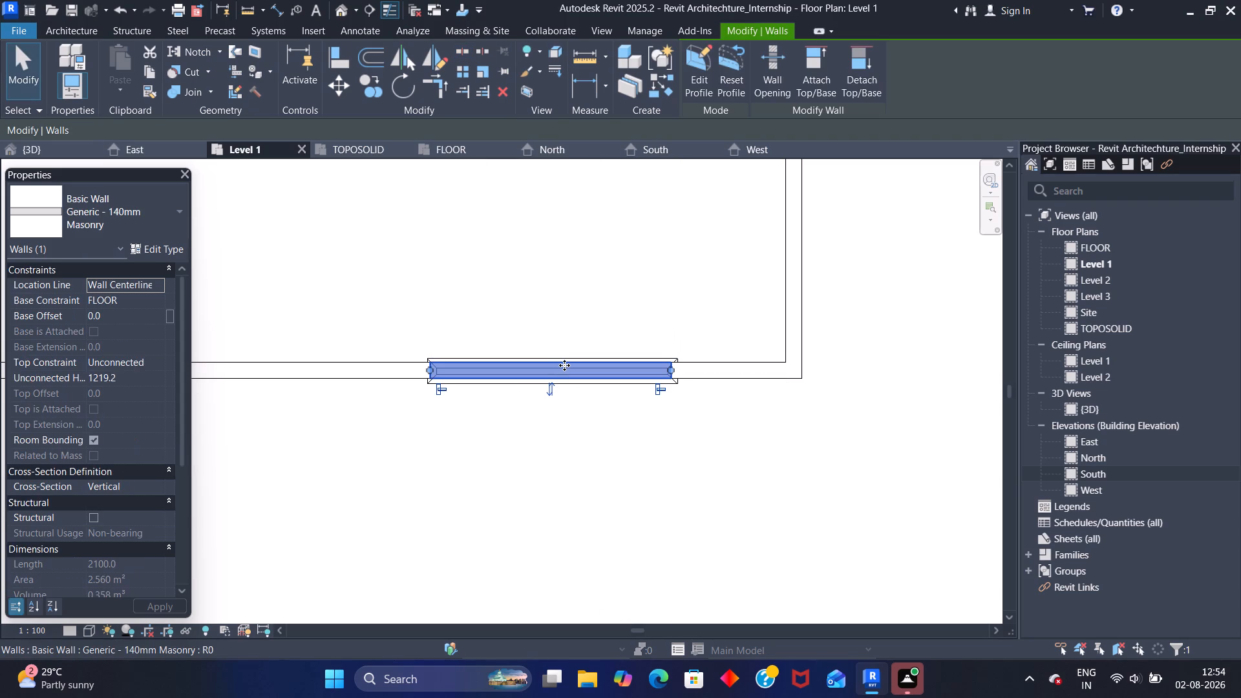
key("Delete")
Inspect the railing and the wall opening around it up close in the 3D view.
scroll(563, 325, "down", 1)
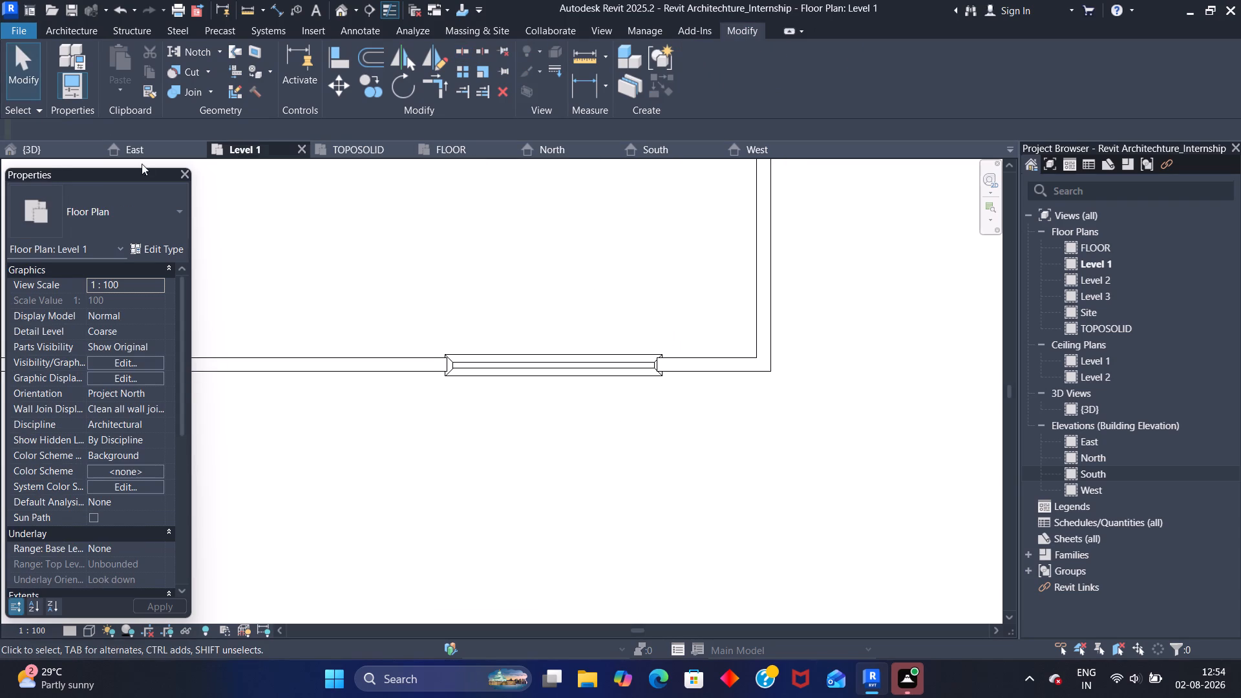
left_click(52, 145)
scroll(573, 441, "up", 2)
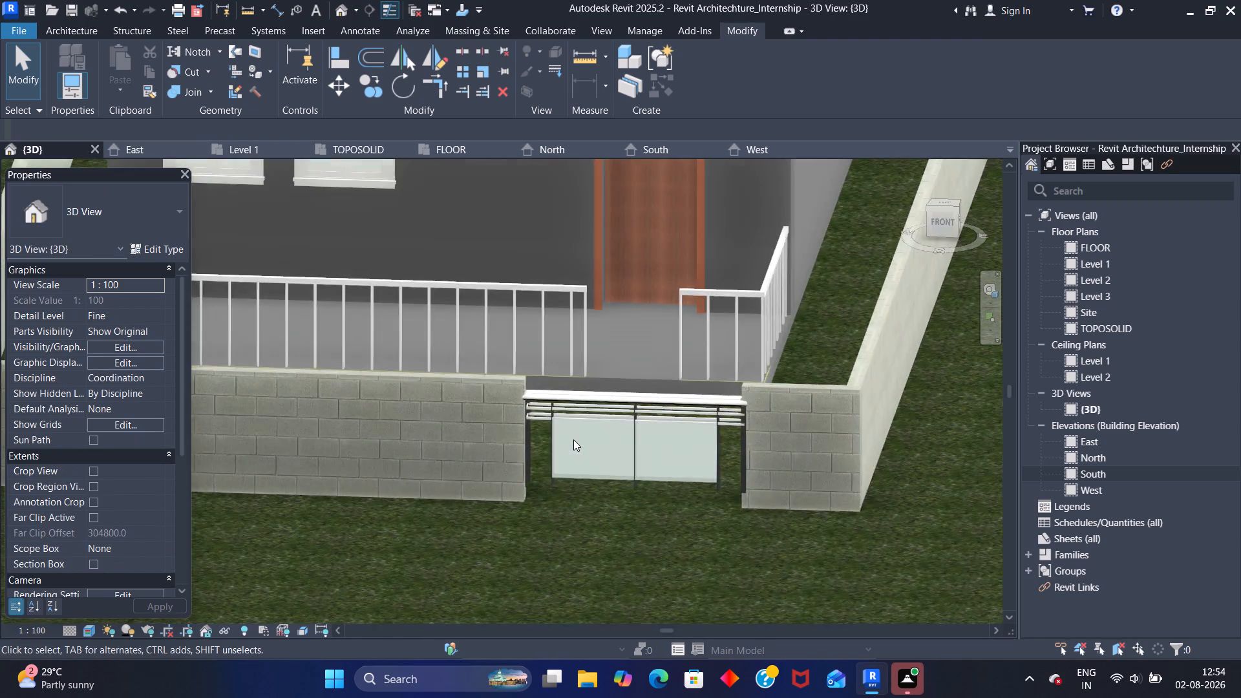
scroll(573, 439, "up", 9)
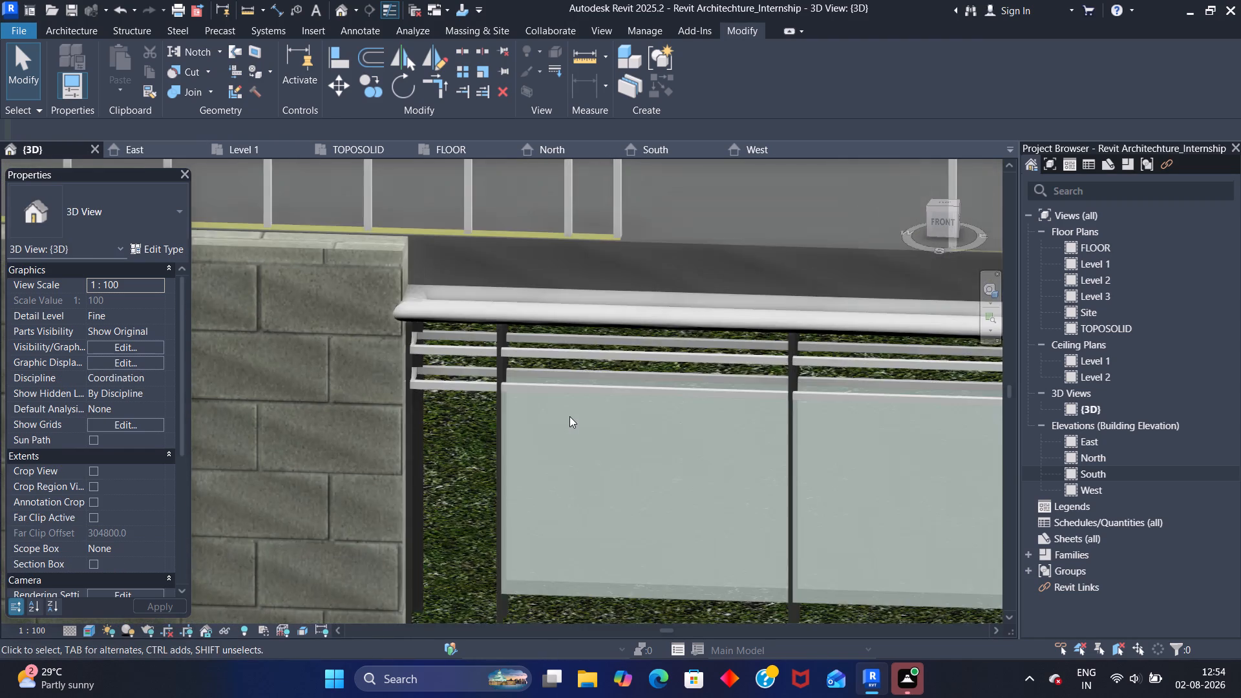
scroll(569, 416, "down", 7)
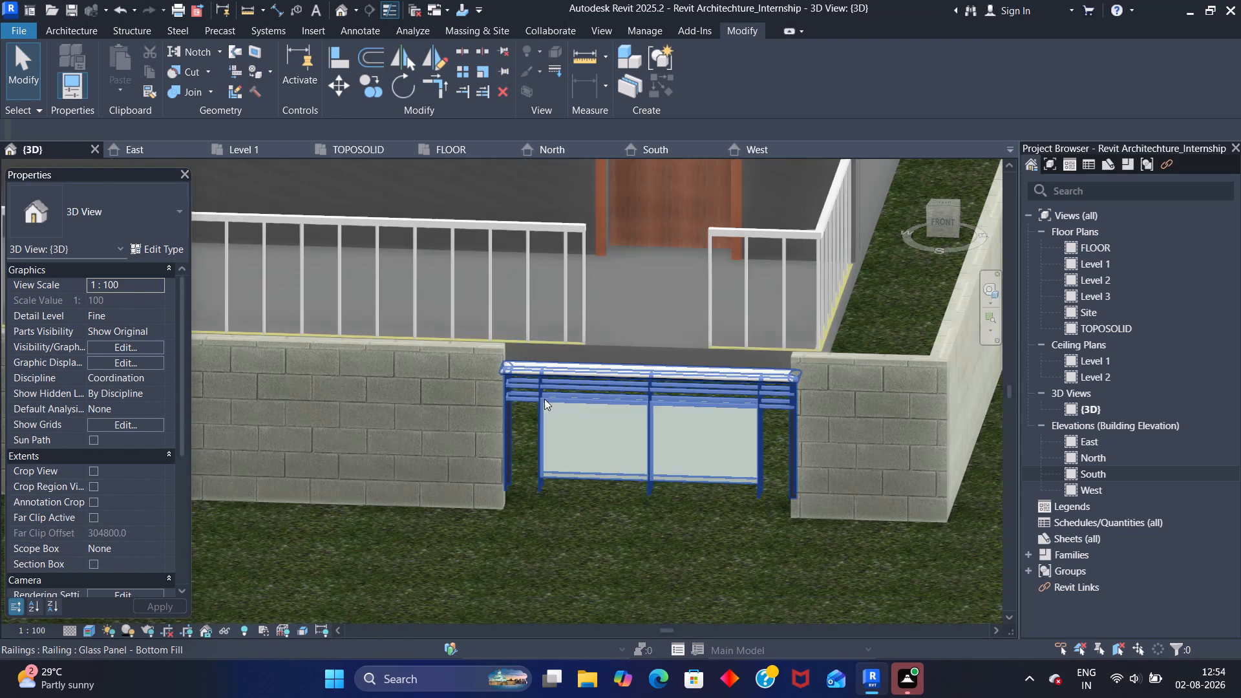
scroll(544, 399, "down", 1)
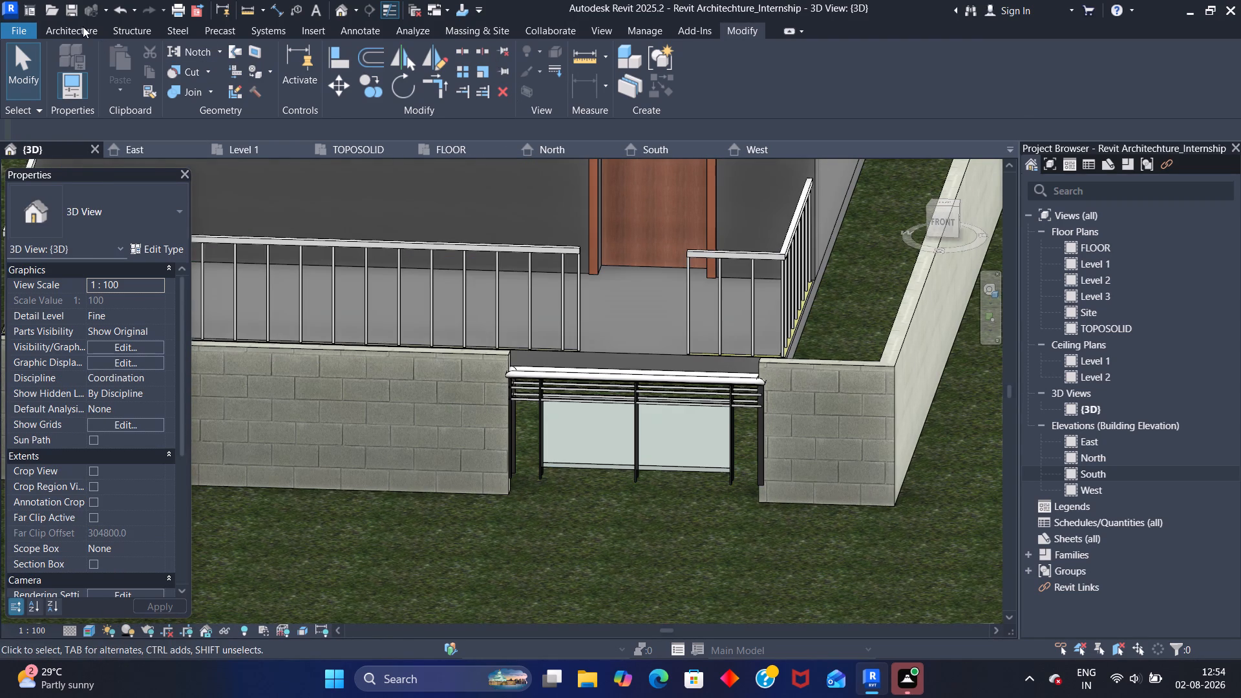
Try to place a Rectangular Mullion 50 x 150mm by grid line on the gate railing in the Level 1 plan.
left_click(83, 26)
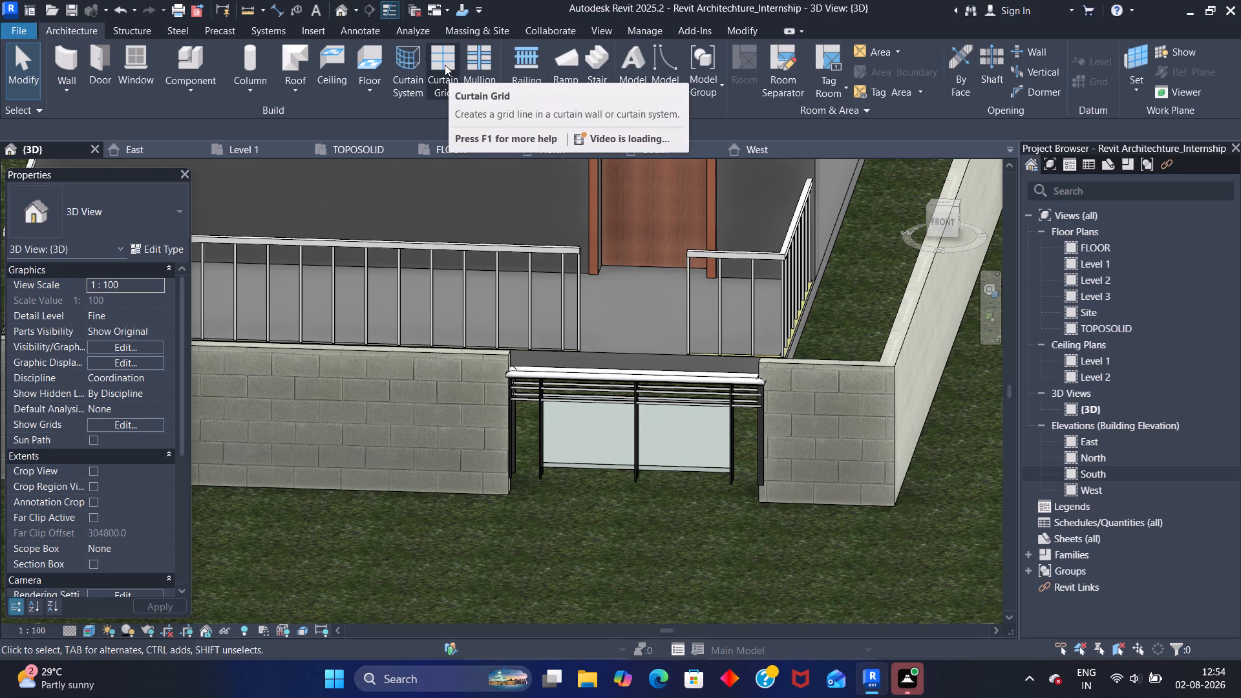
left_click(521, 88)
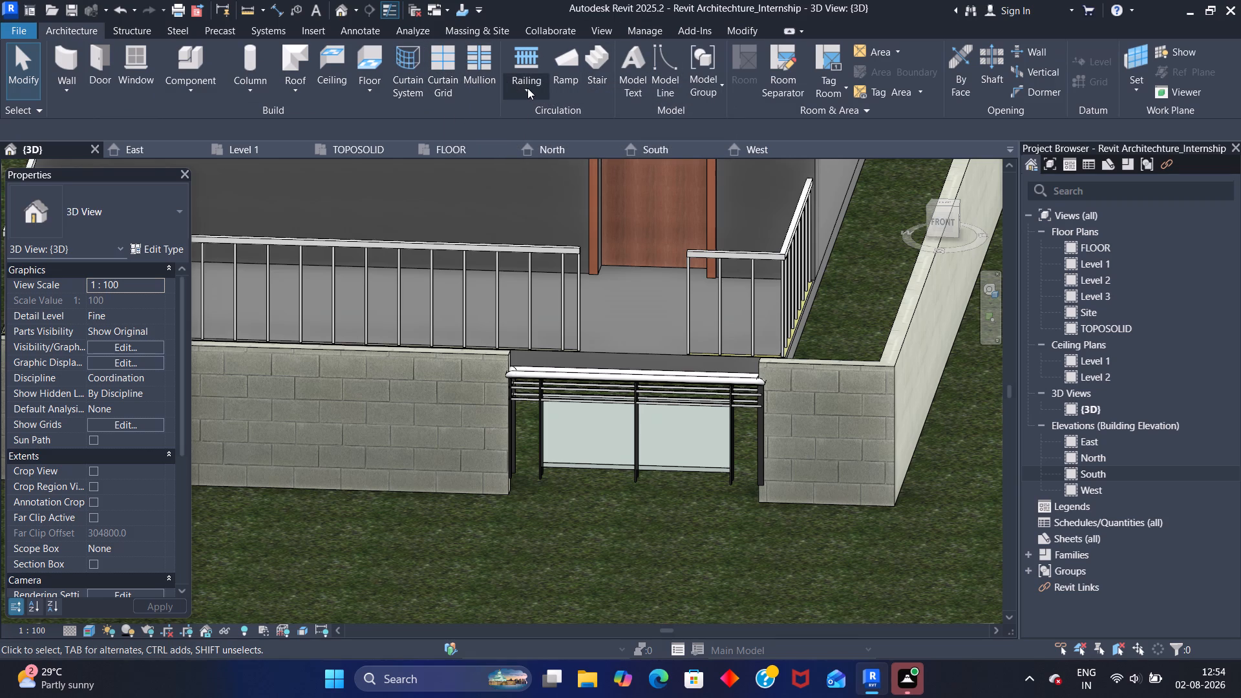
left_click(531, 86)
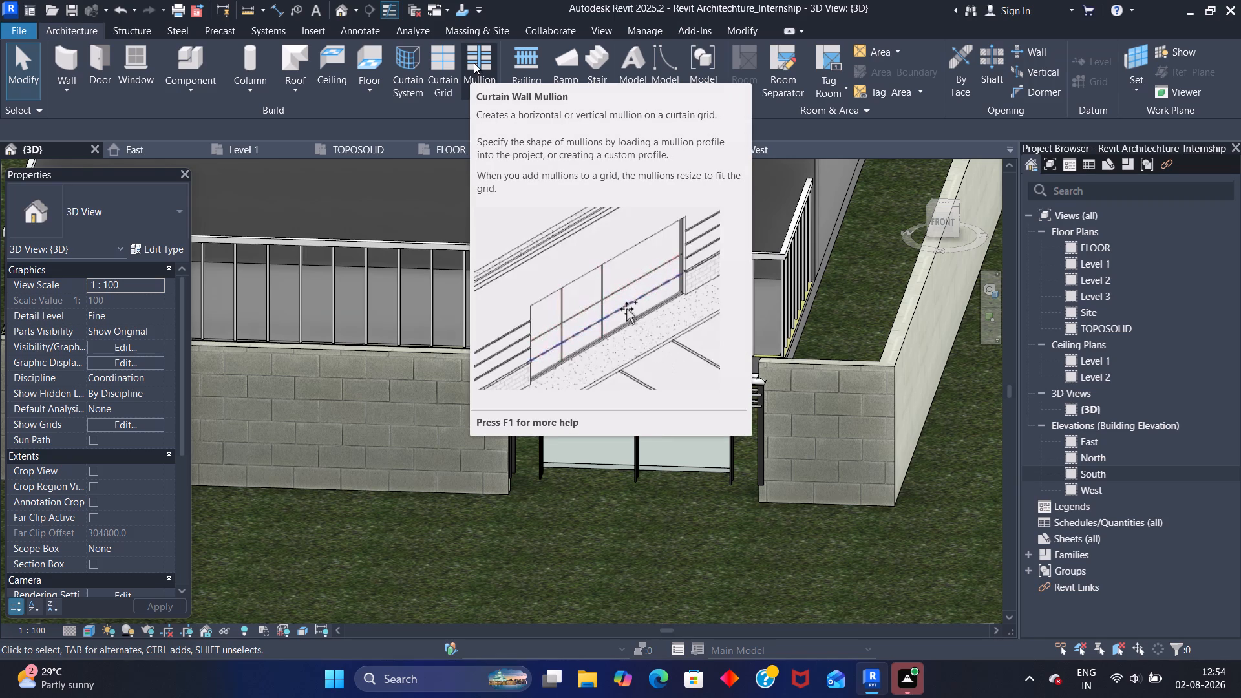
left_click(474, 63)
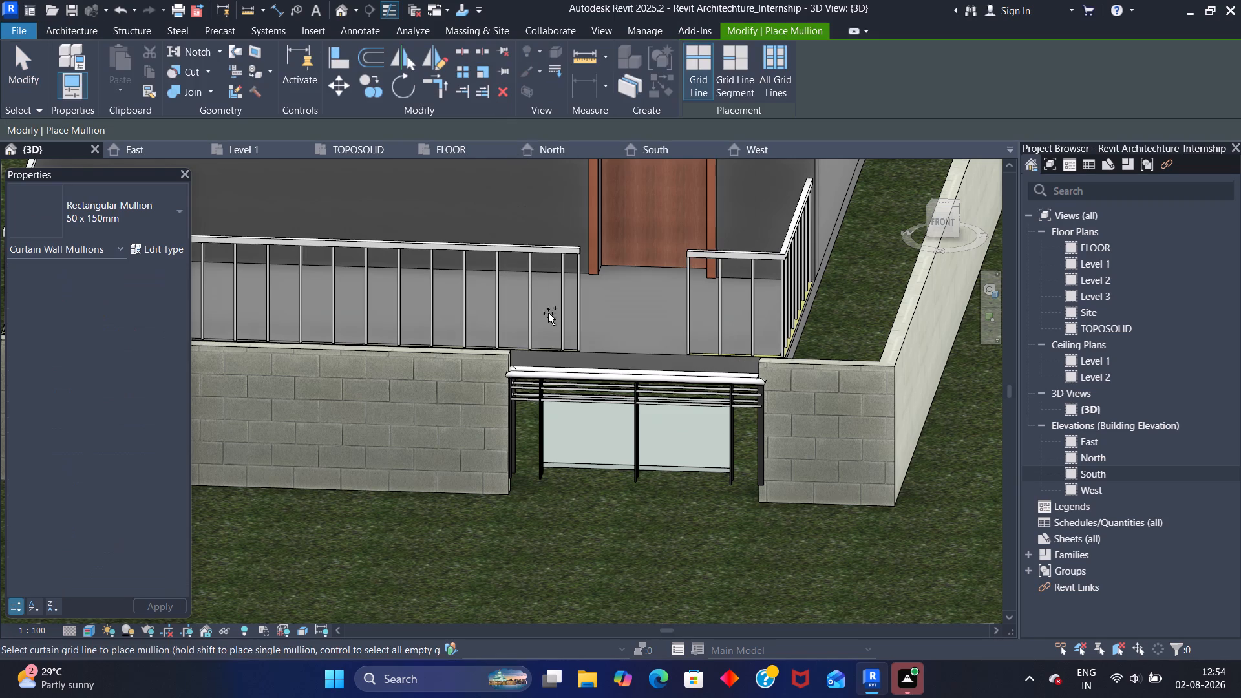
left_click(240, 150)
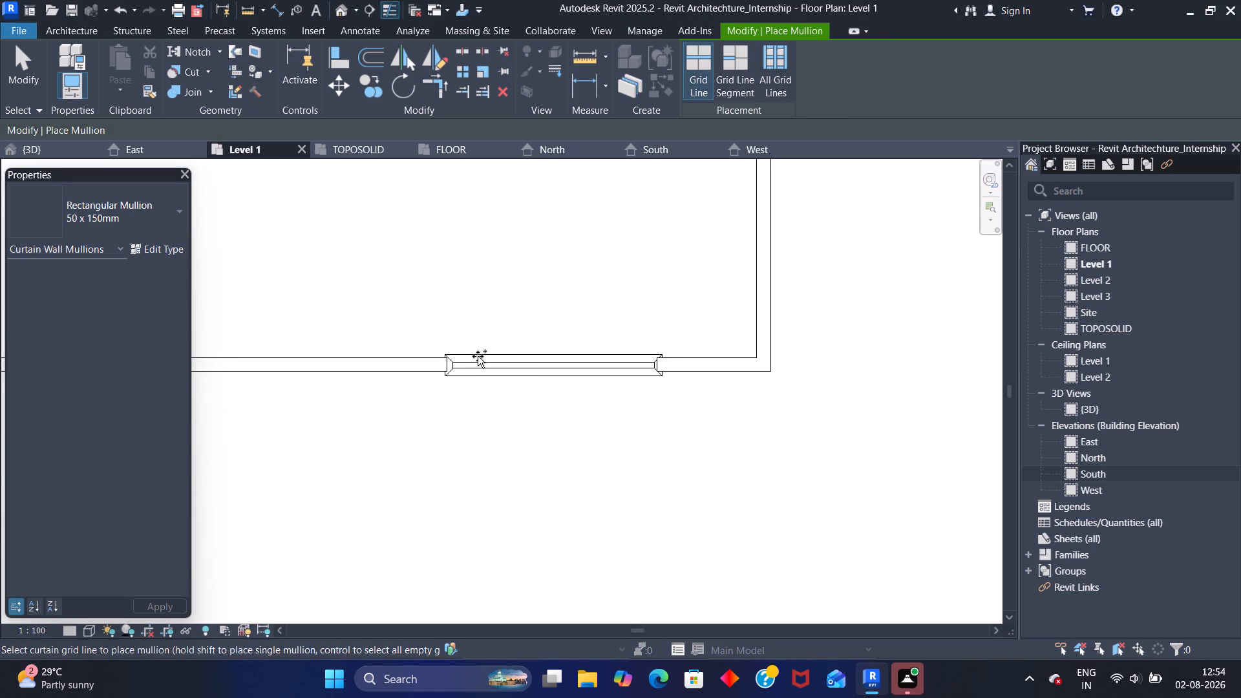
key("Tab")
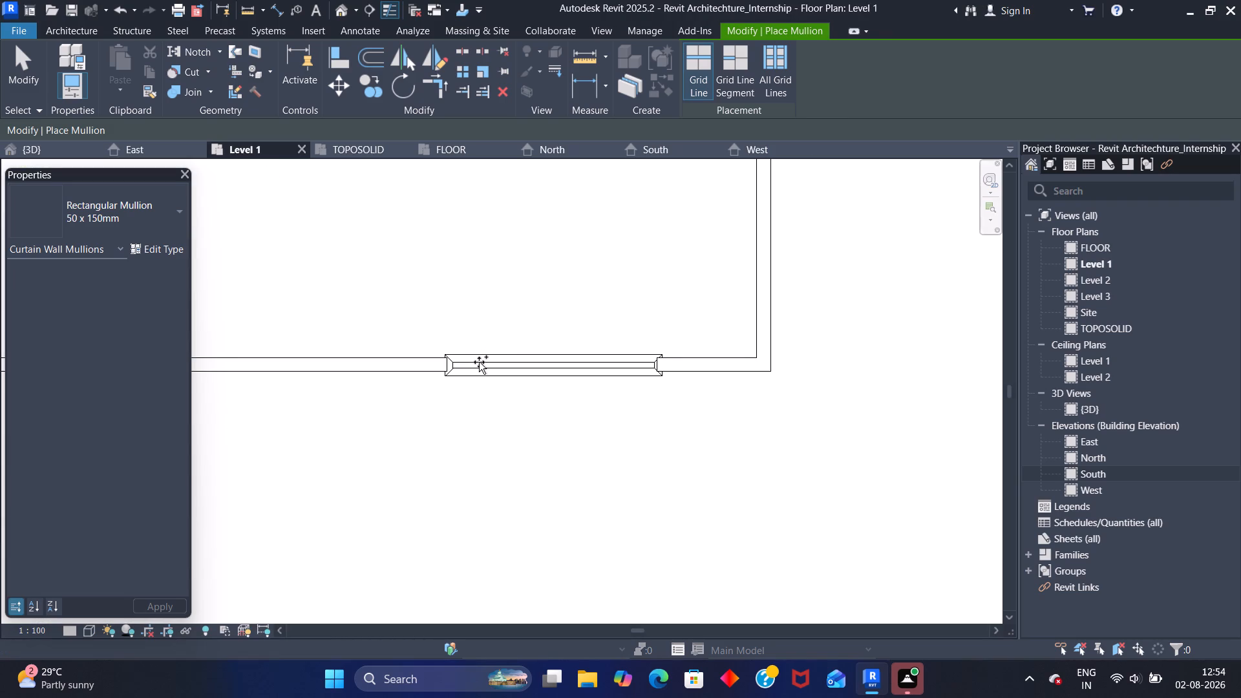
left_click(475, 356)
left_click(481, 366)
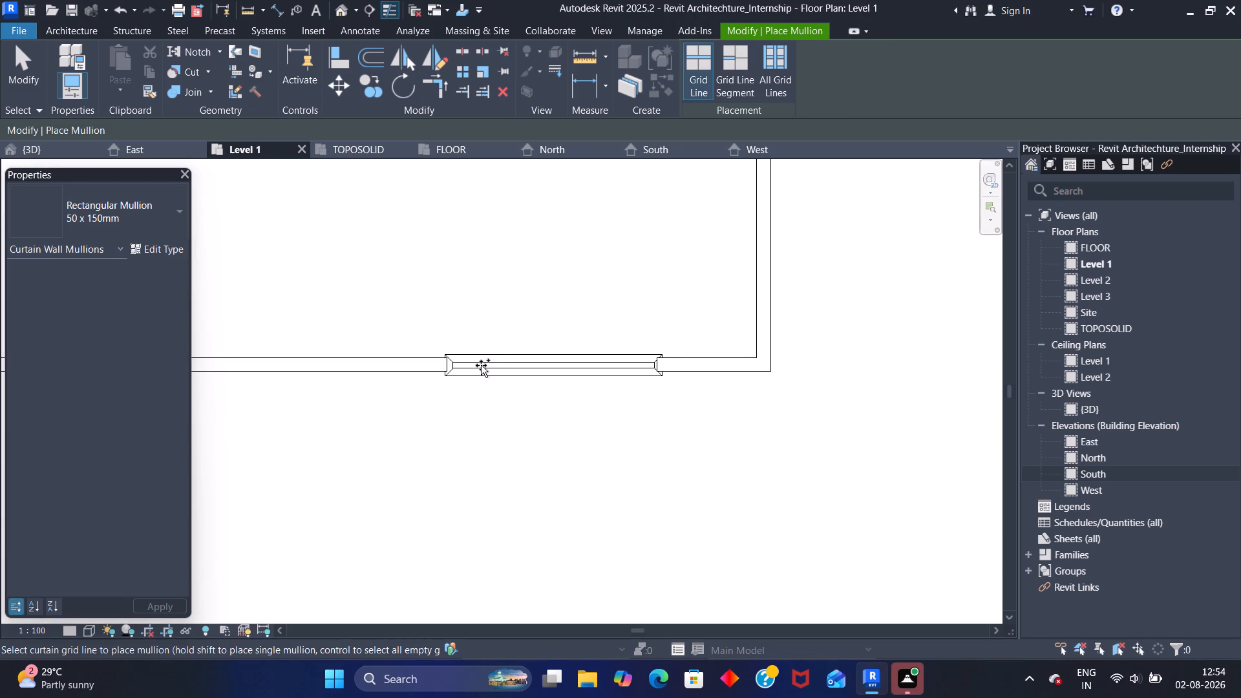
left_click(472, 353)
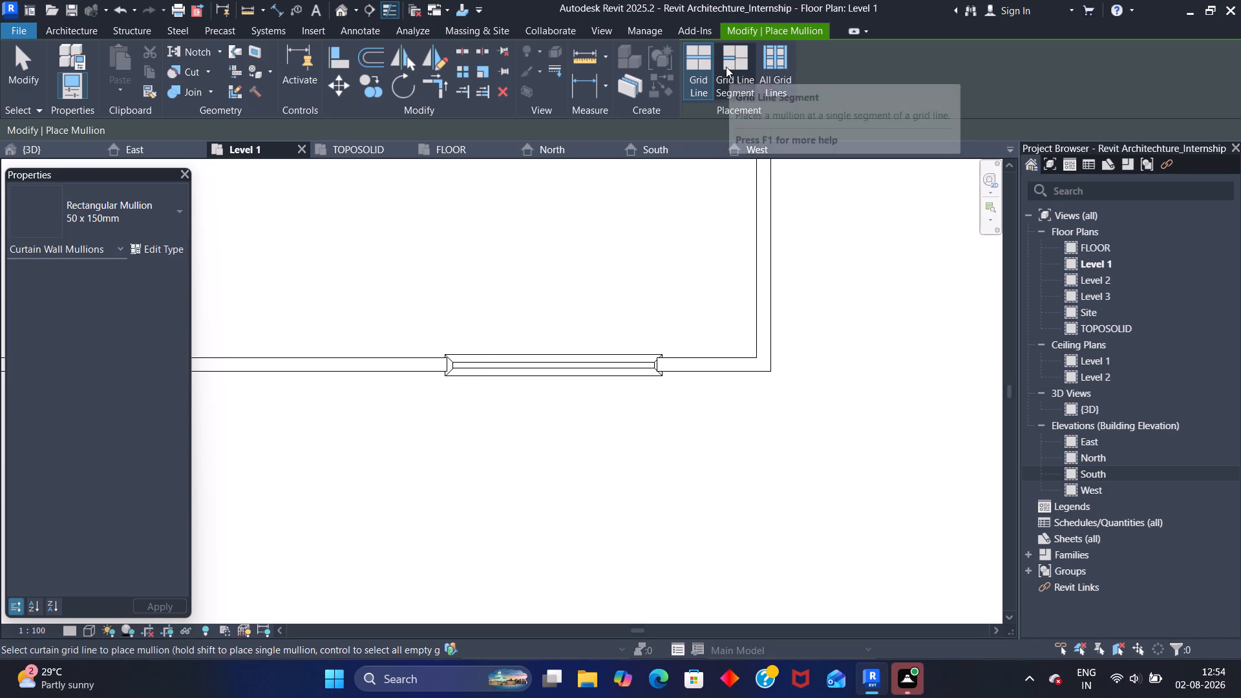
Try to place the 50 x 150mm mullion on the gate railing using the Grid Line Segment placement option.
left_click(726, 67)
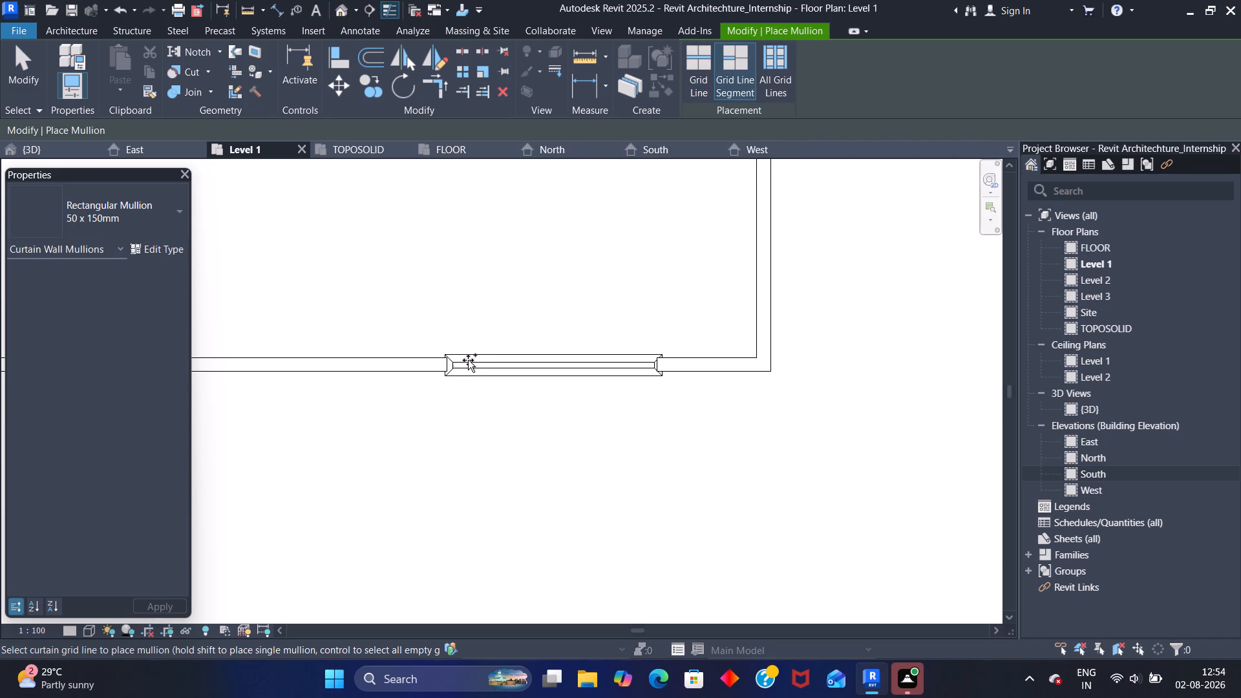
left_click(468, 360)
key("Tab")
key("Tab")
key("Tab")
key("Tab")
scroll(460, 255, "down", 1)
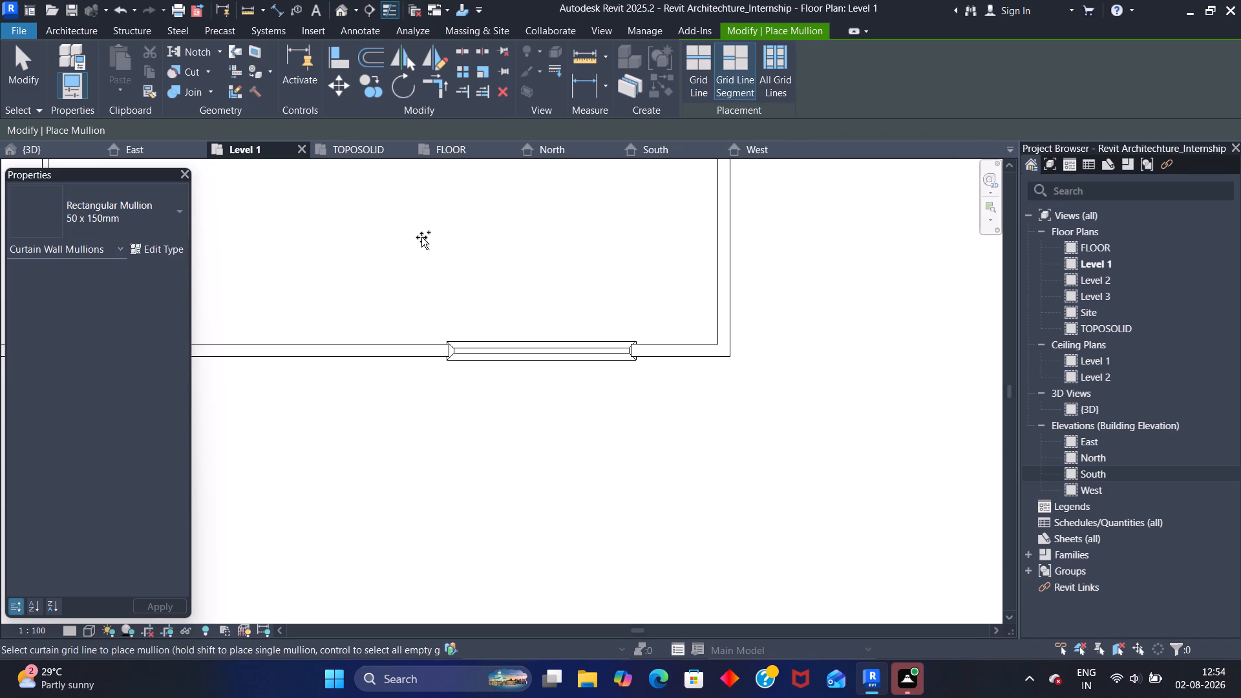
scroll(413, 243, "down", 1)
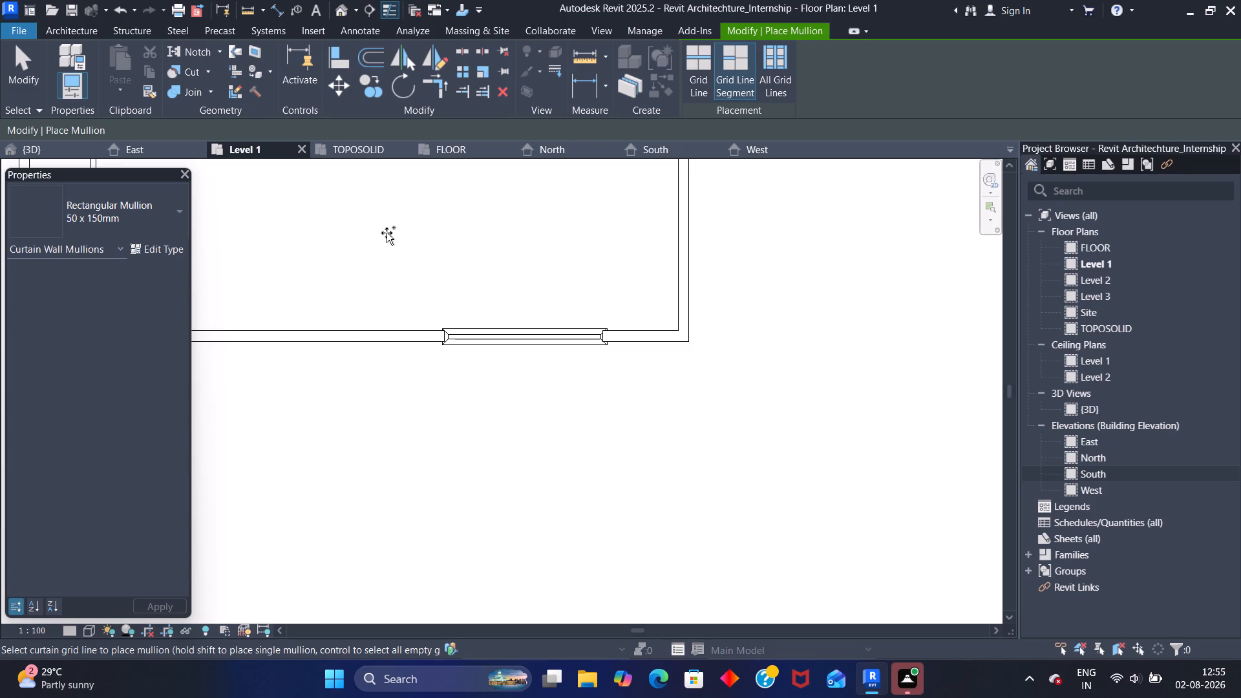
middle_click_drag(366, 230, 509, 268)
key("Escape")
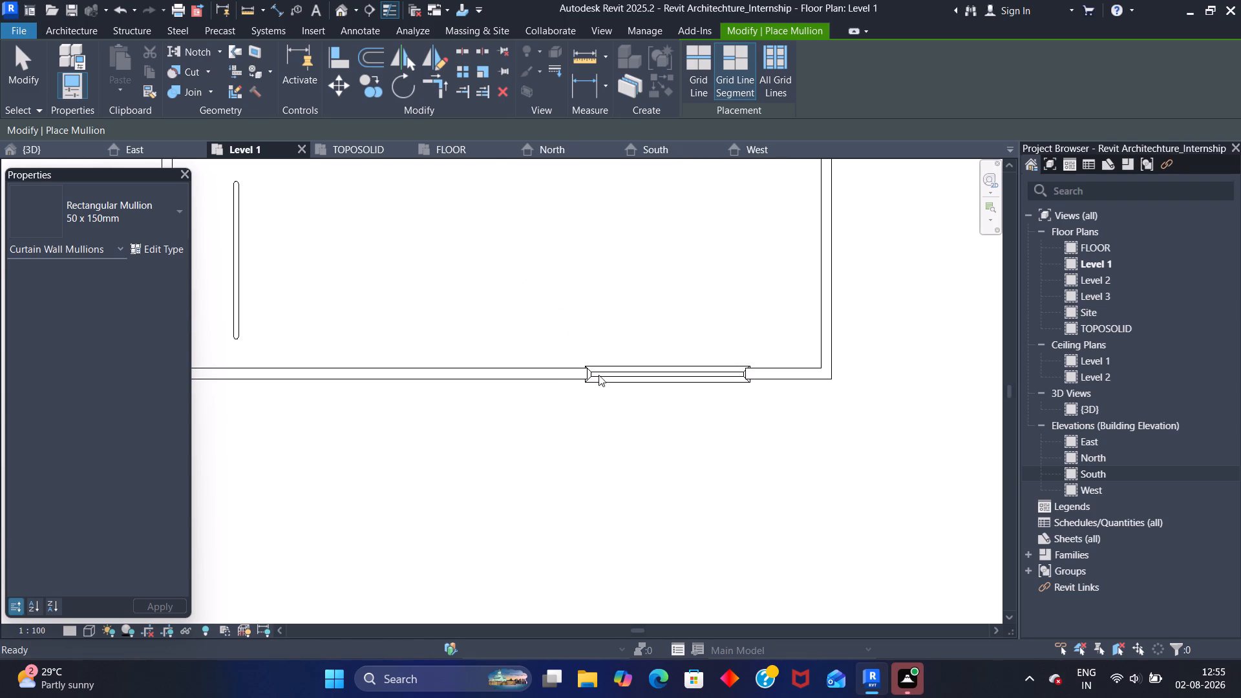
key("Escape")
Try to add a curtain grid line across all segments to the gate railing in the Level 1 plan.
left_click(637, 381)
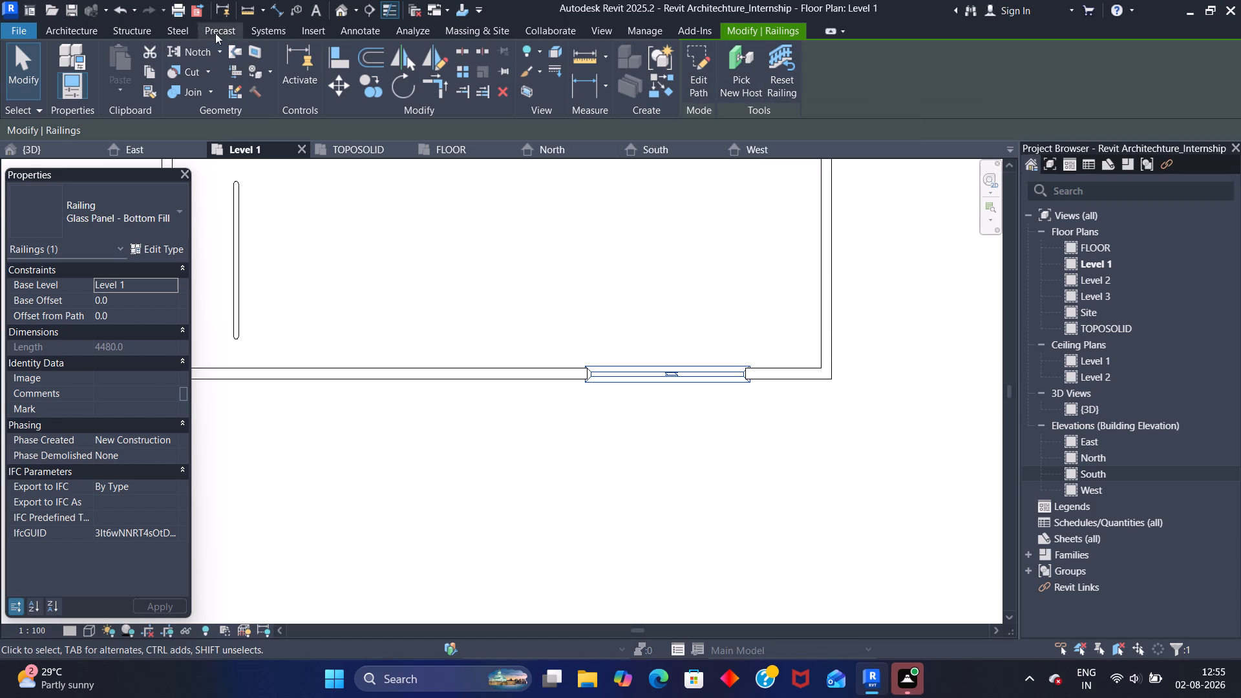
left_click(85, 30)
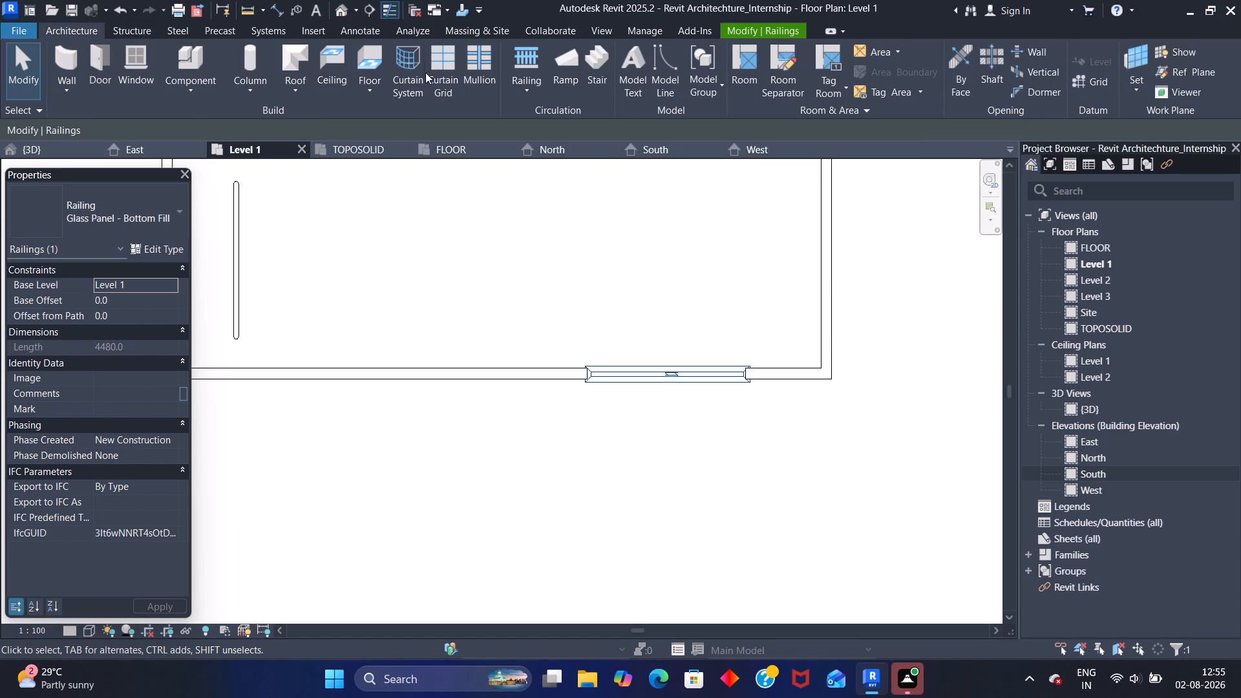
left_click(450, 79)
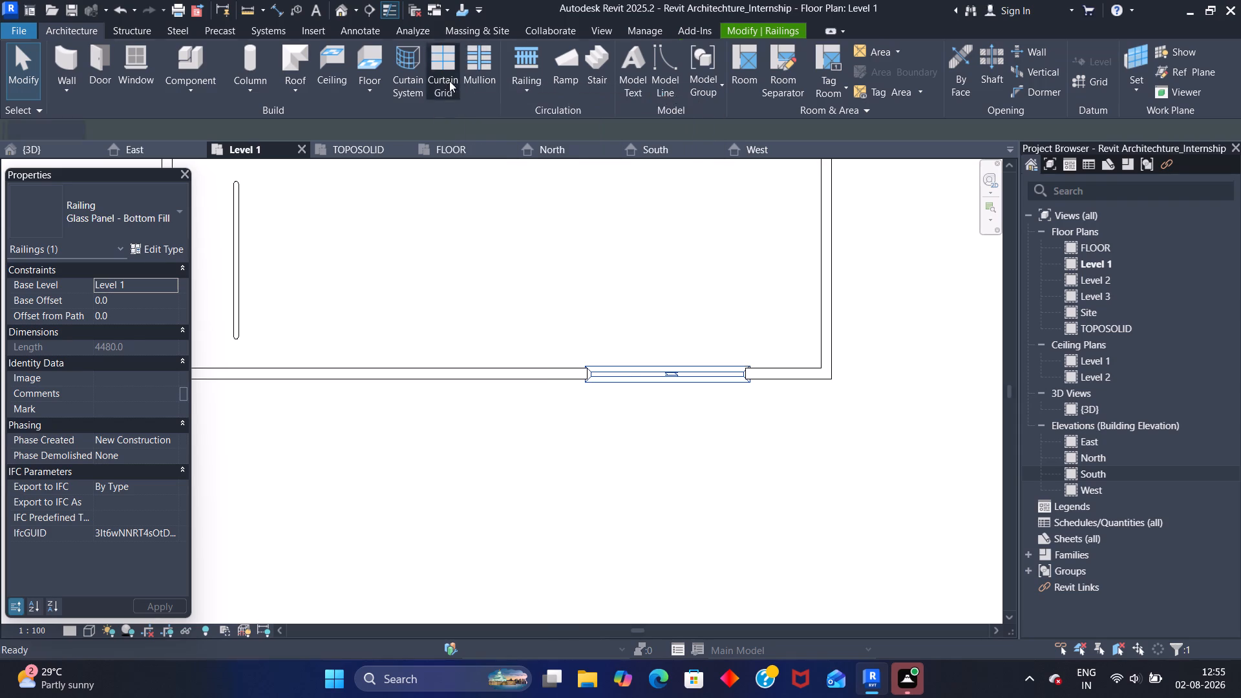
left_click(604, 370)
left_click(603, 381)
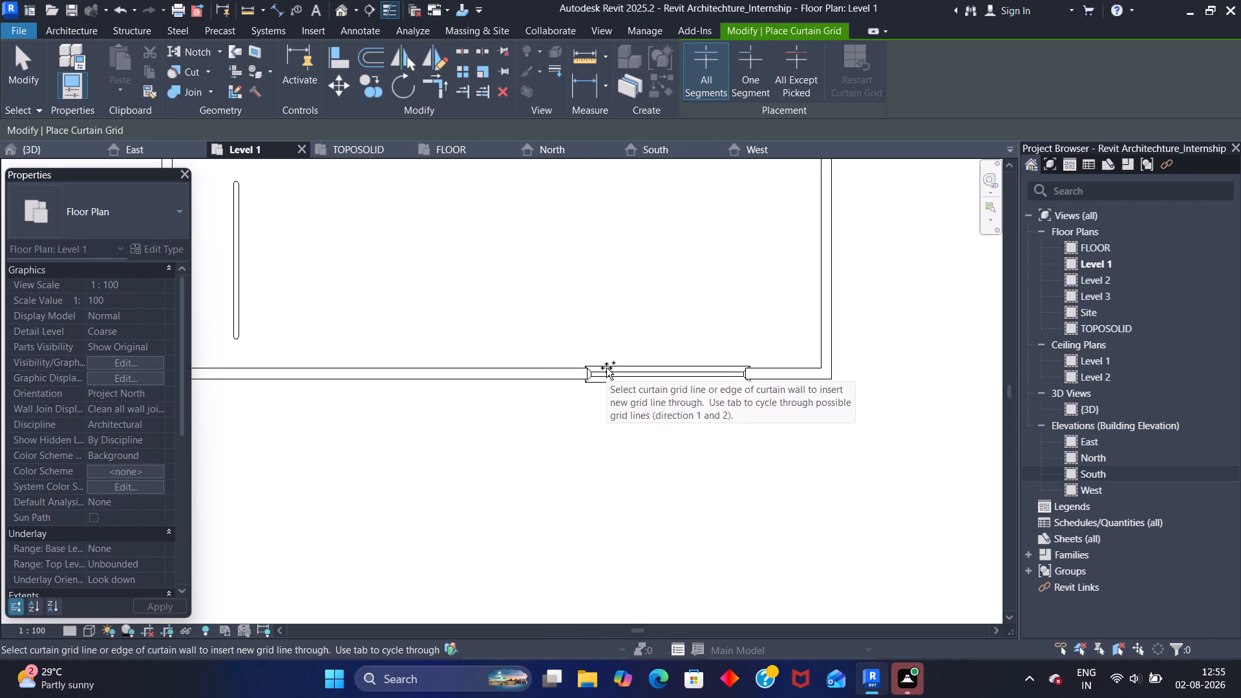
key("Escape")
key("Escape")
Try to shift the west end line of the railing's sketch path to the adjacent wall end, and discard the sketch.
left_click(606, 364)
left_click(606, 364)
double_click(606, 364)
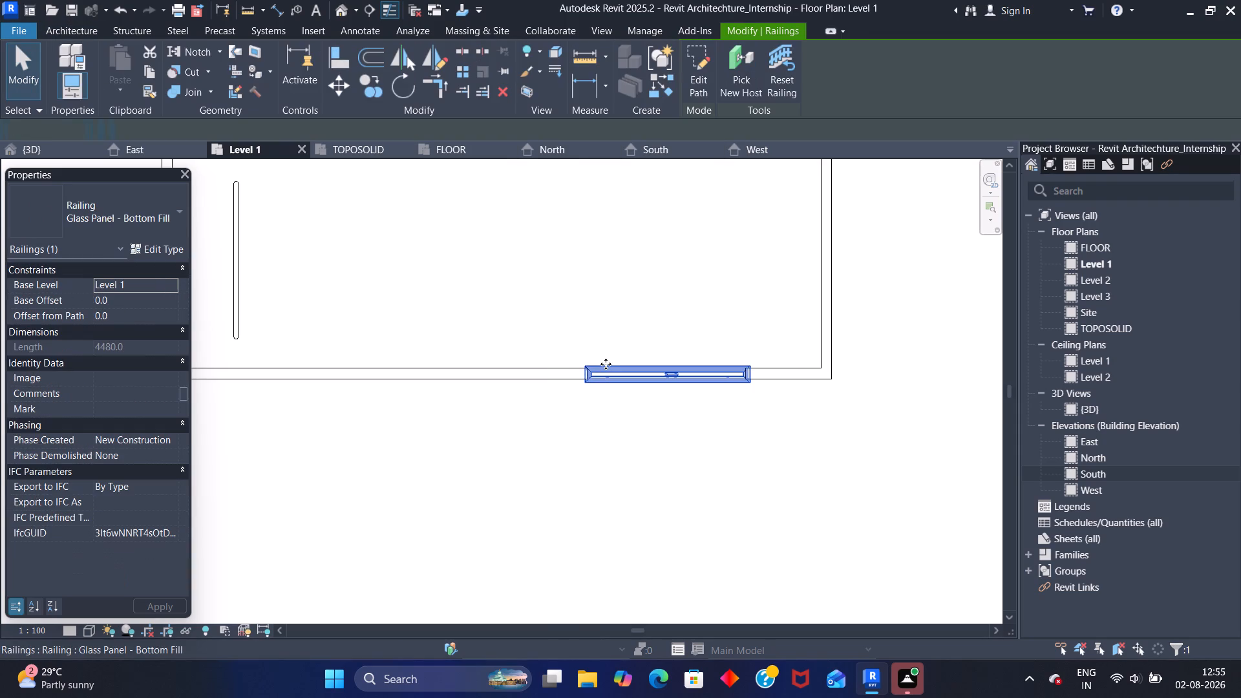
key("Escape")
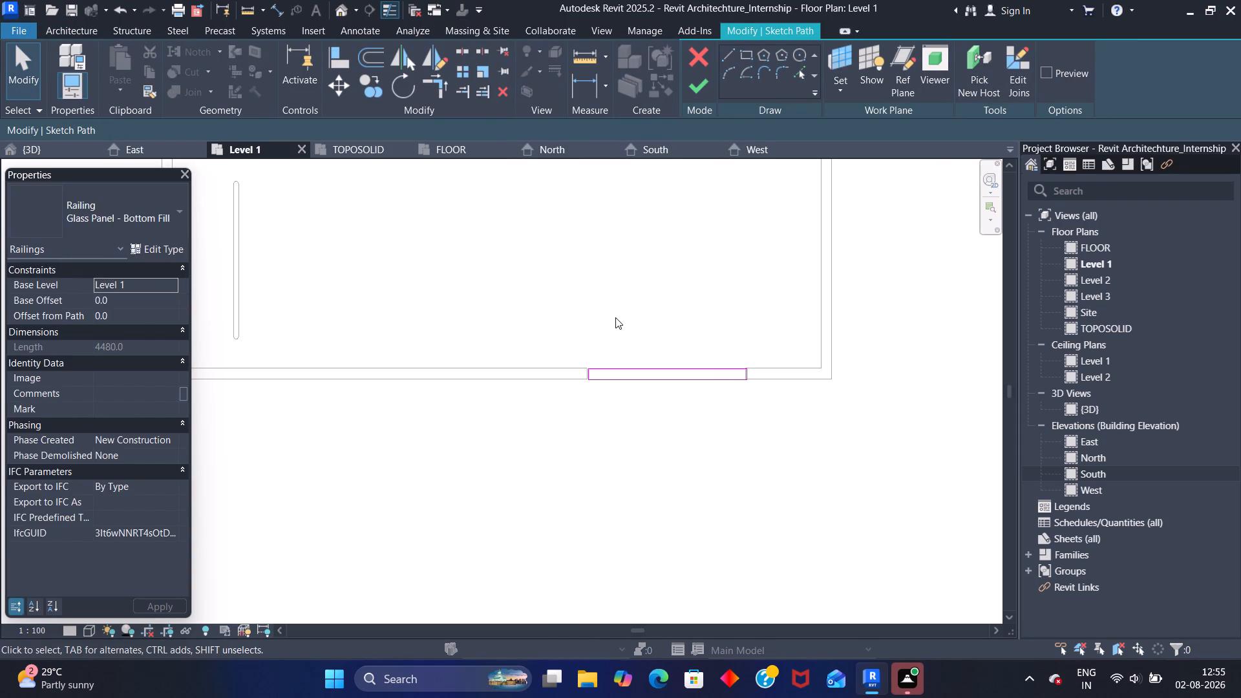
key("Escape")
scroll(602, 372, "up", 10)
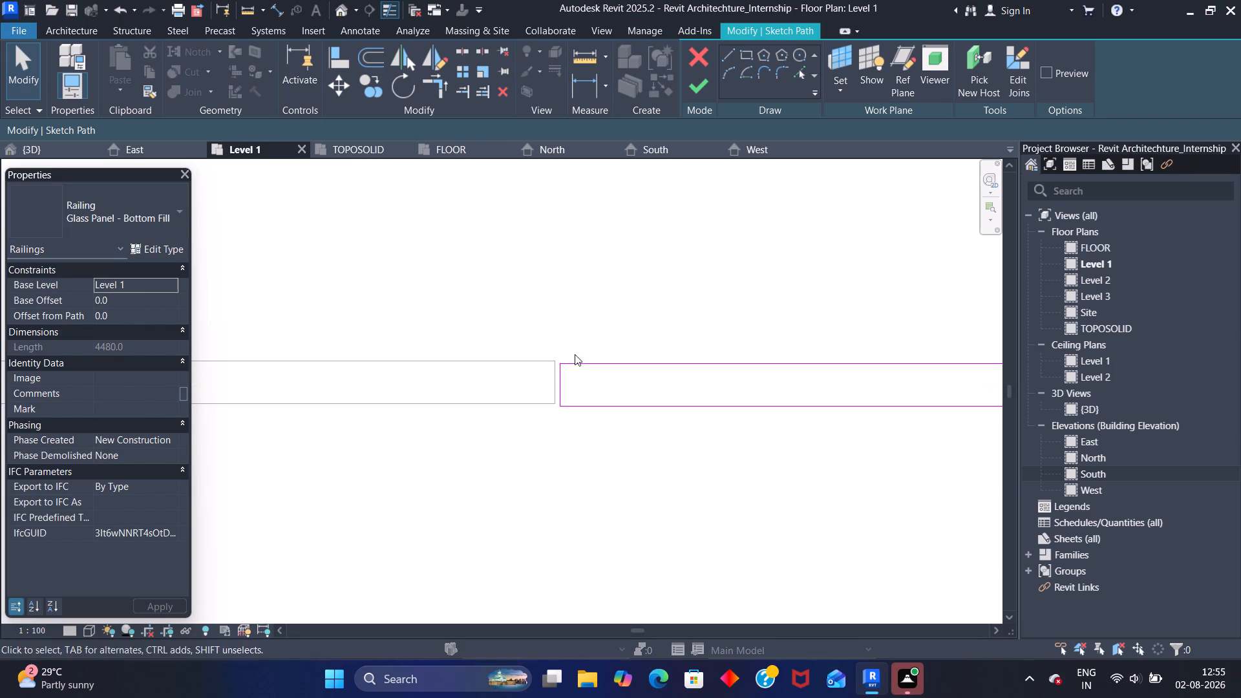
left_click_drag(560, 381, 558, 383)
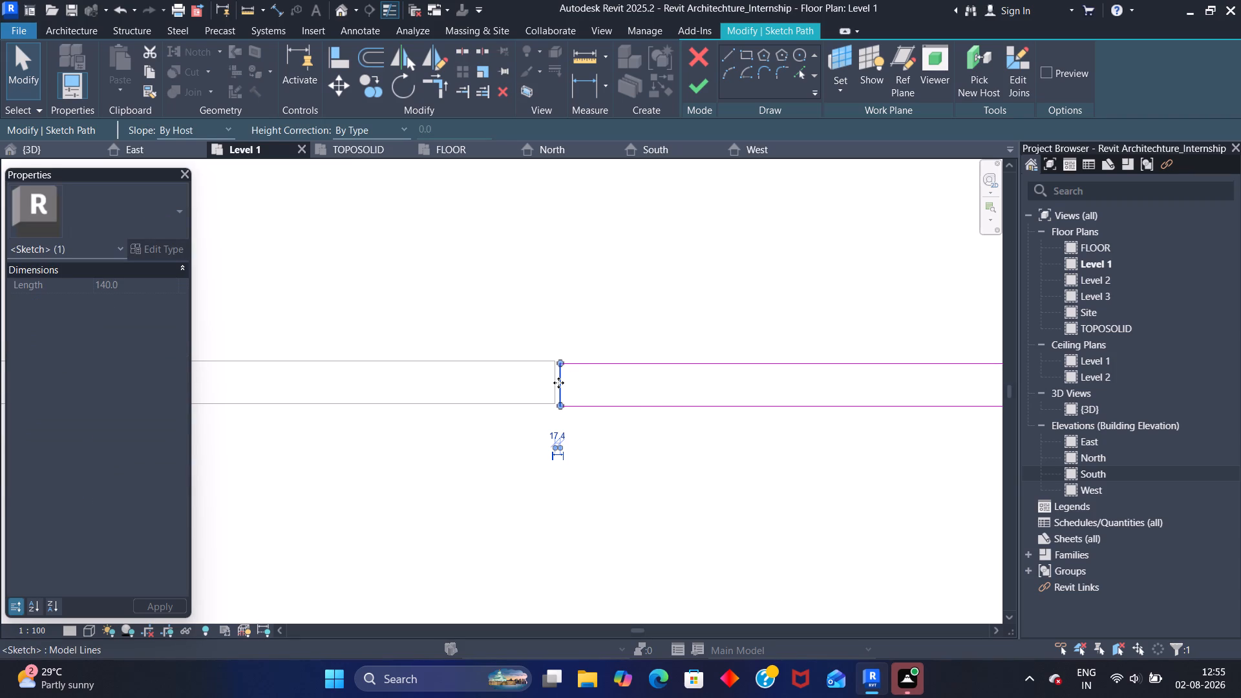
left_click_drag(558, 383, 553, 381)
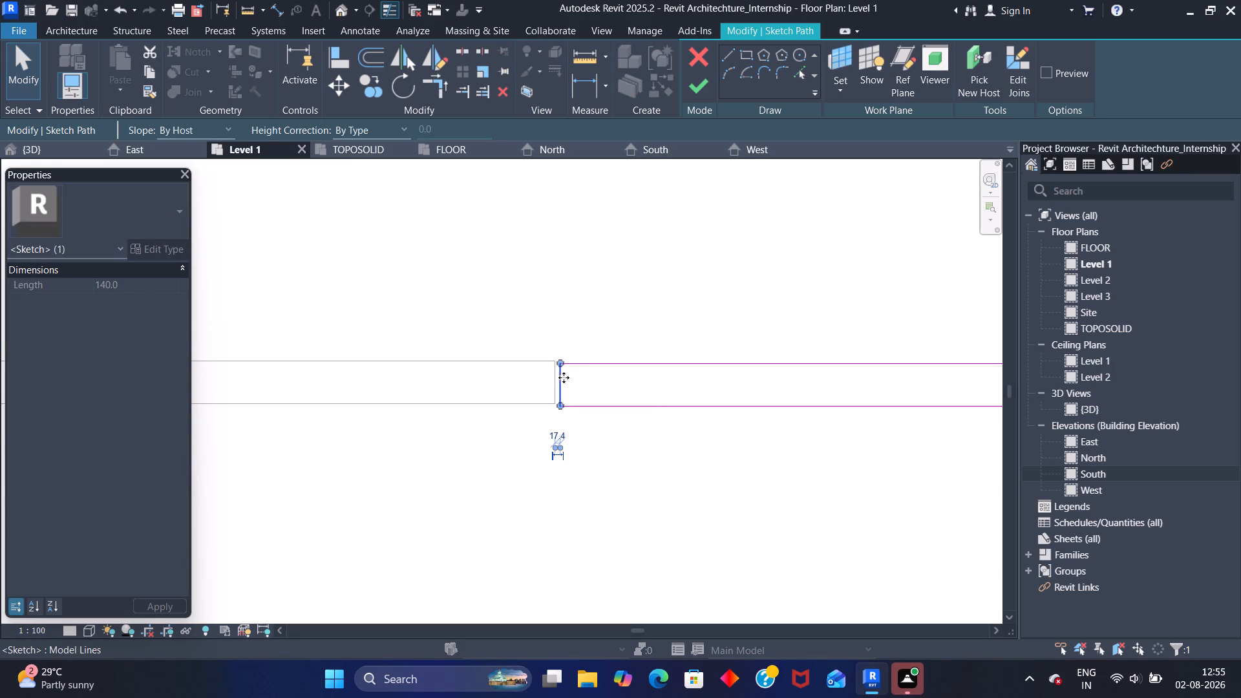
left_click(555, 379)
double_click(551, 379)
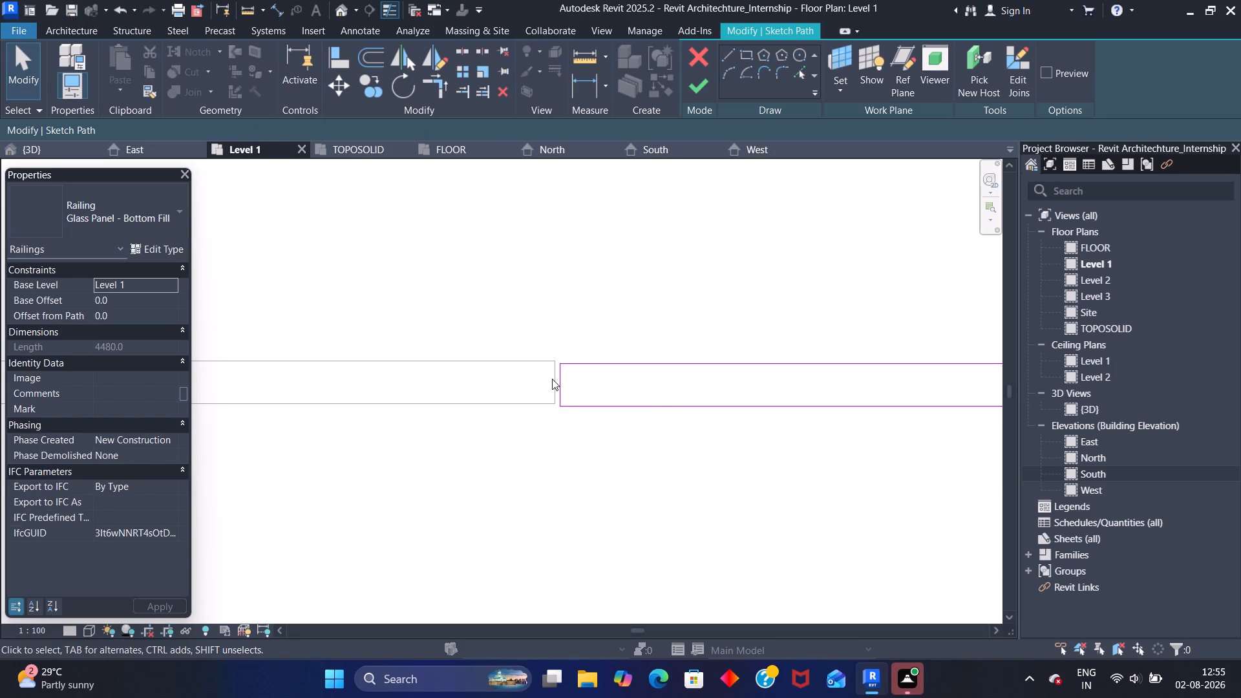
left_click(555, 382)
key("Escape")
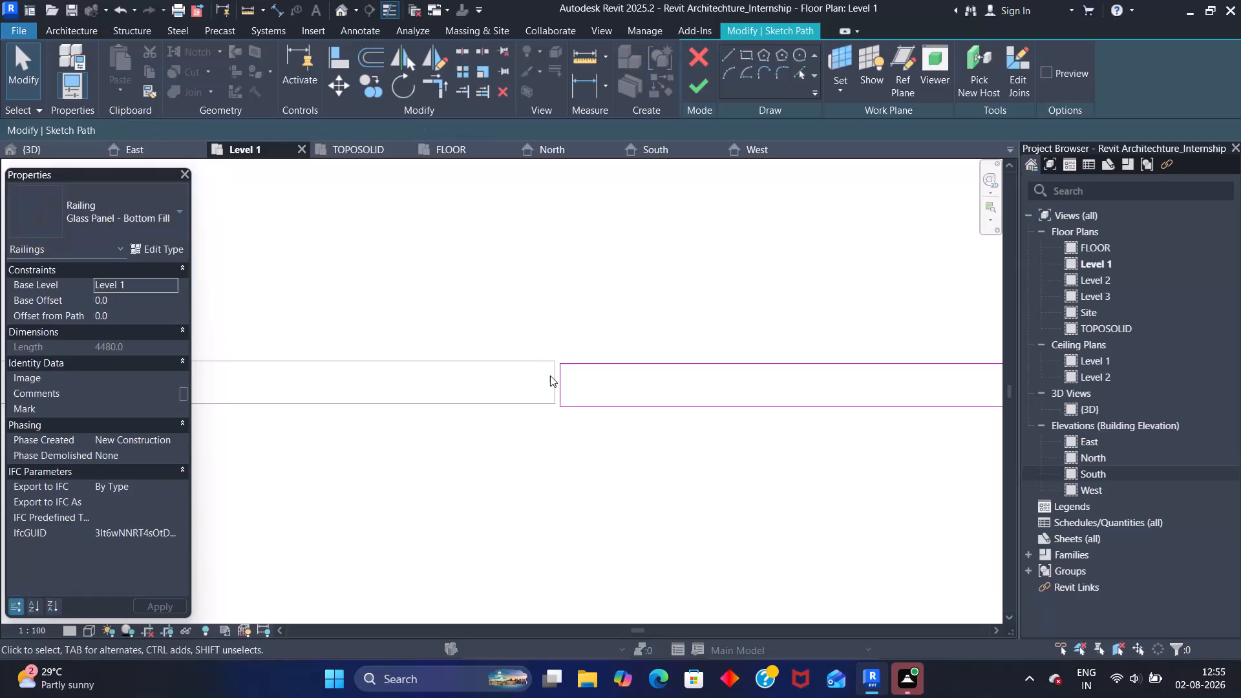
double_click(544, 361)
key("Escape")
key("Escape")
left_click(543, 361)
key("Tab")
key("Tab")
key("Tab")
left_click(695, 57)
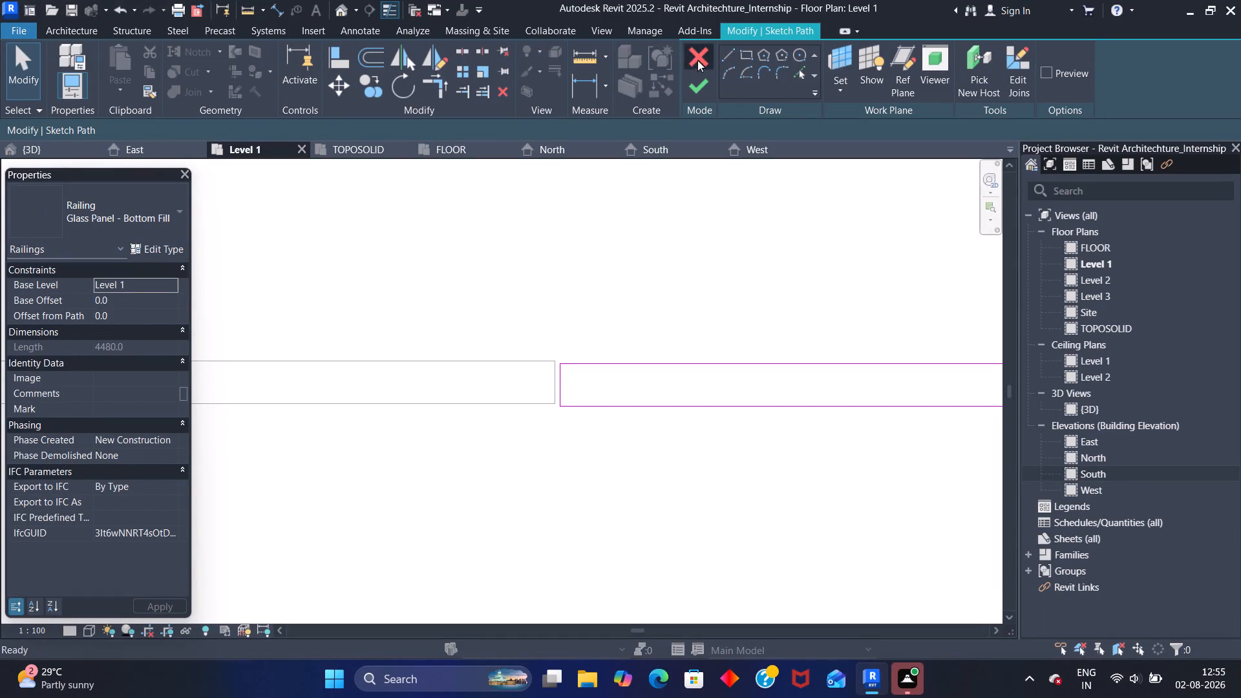
Delete the Glass Panel - Bottom Fill railing from the opening in the front boundary wall.
key("Tab")
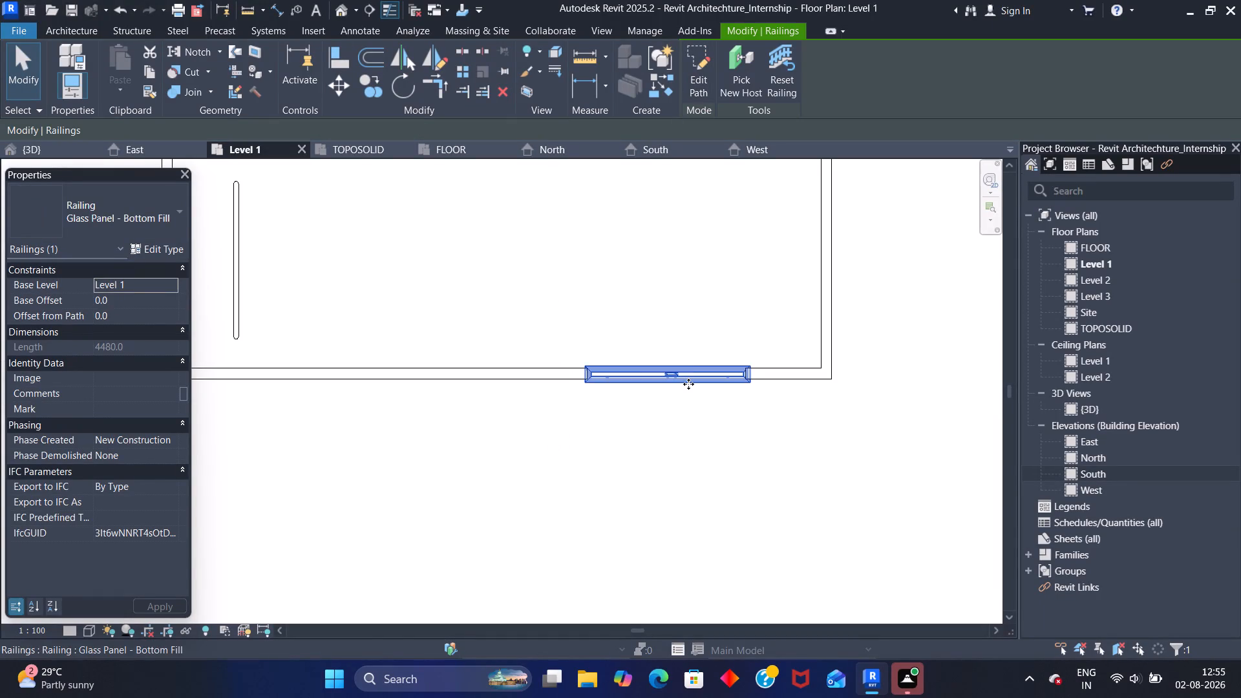
middle_click_drag(691, 342, 621, 277)
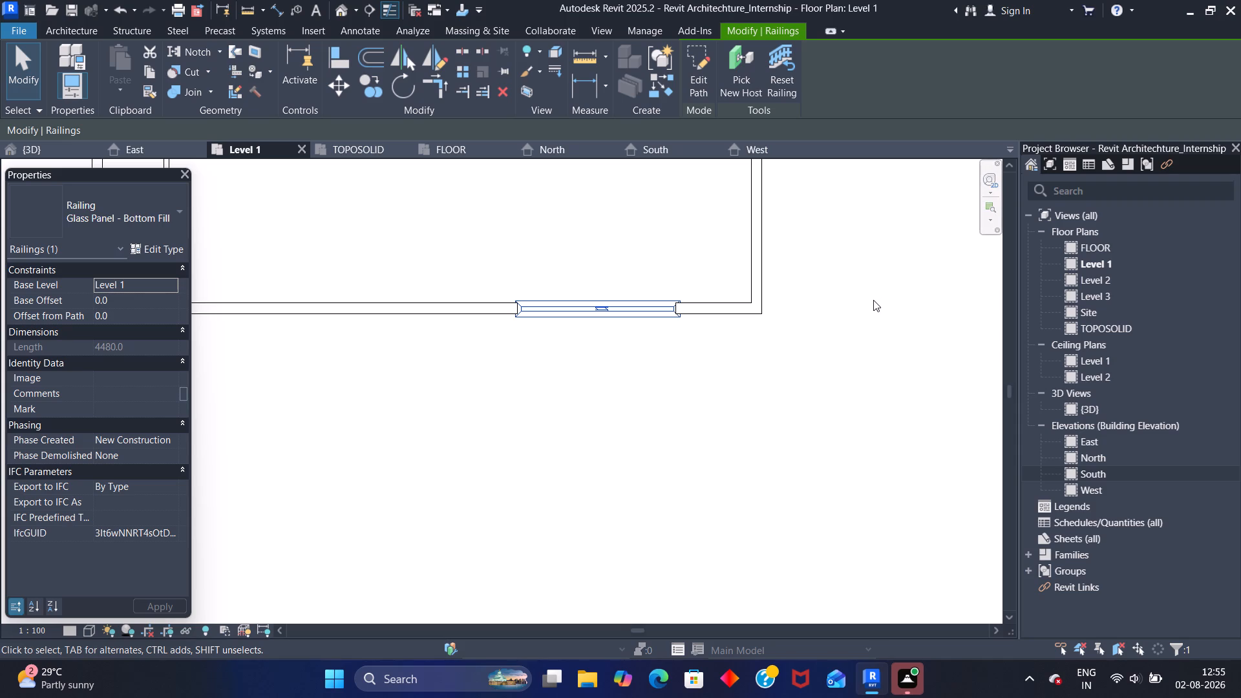
left_click_drag(659, 335, 619, 253)
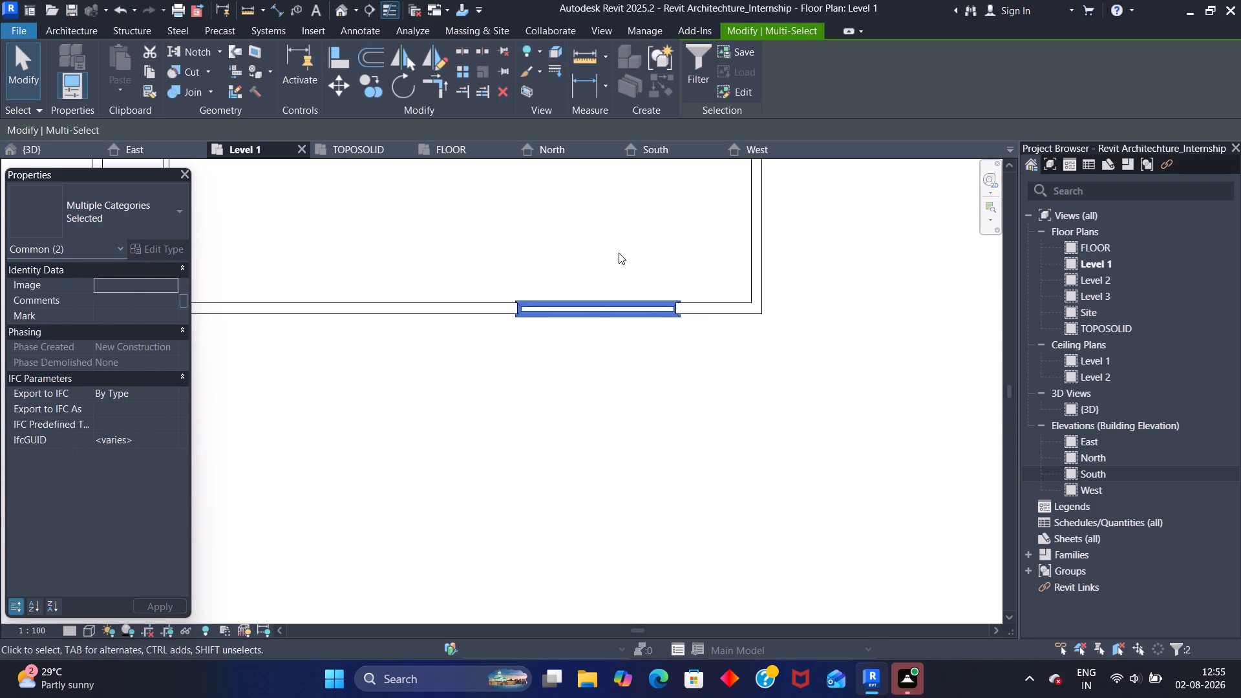
key("Delete")
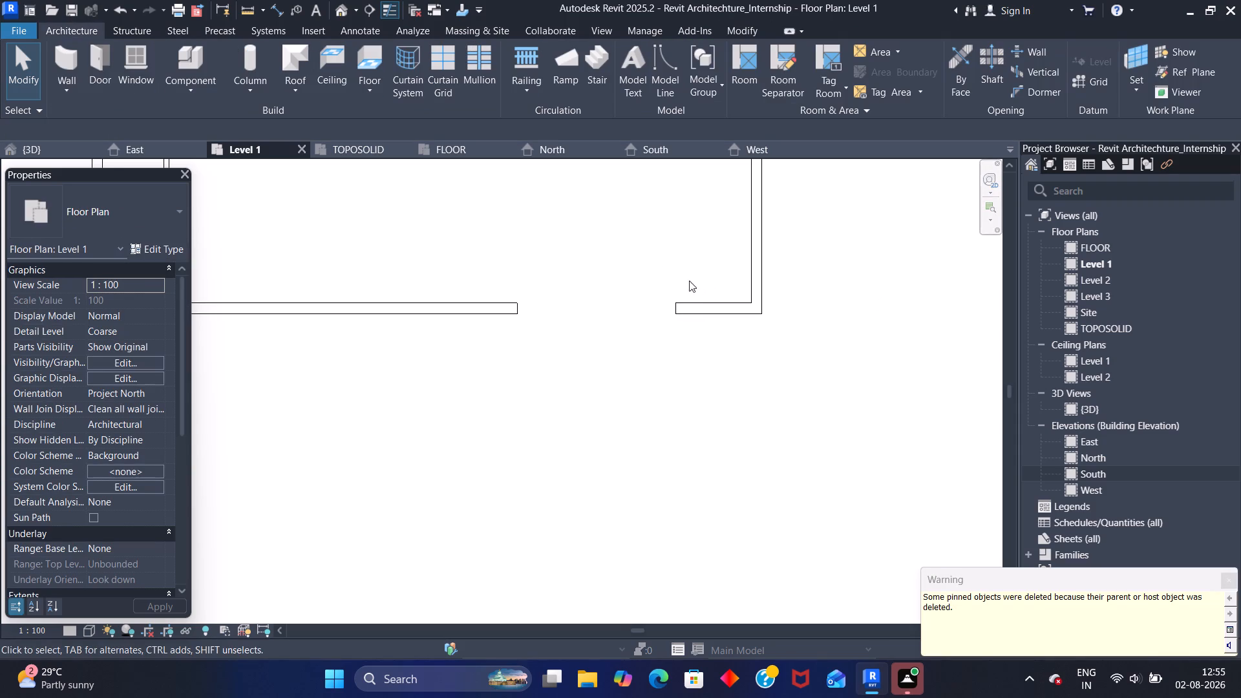
Draw a straight Storefront curtain wall on Level 1 across the opening in the front boundary wall.
left_click(670, 271)
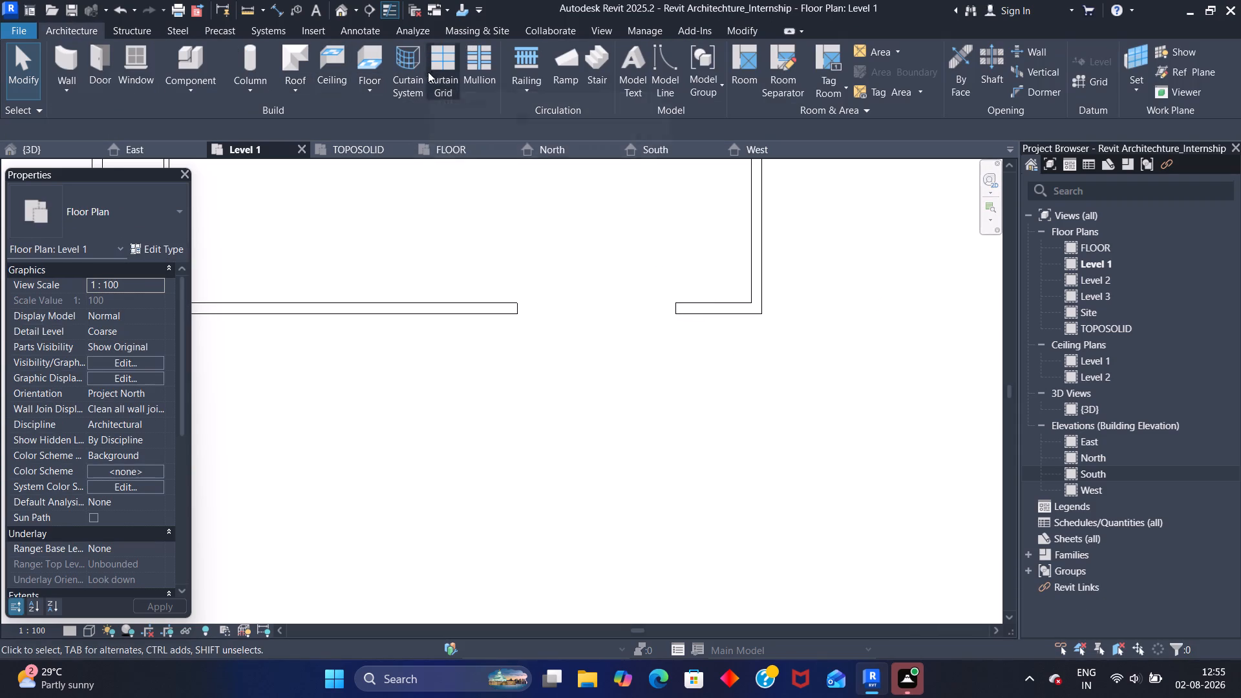
left_click(67, 61)
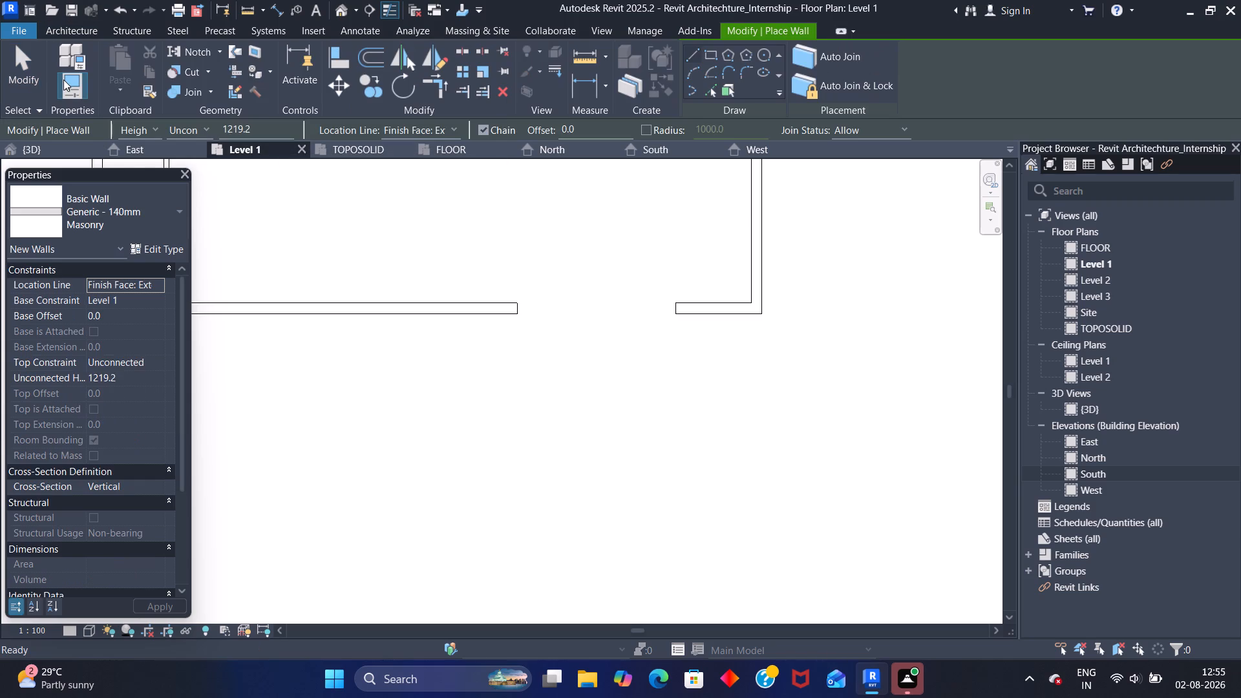
left_click(176, 207)
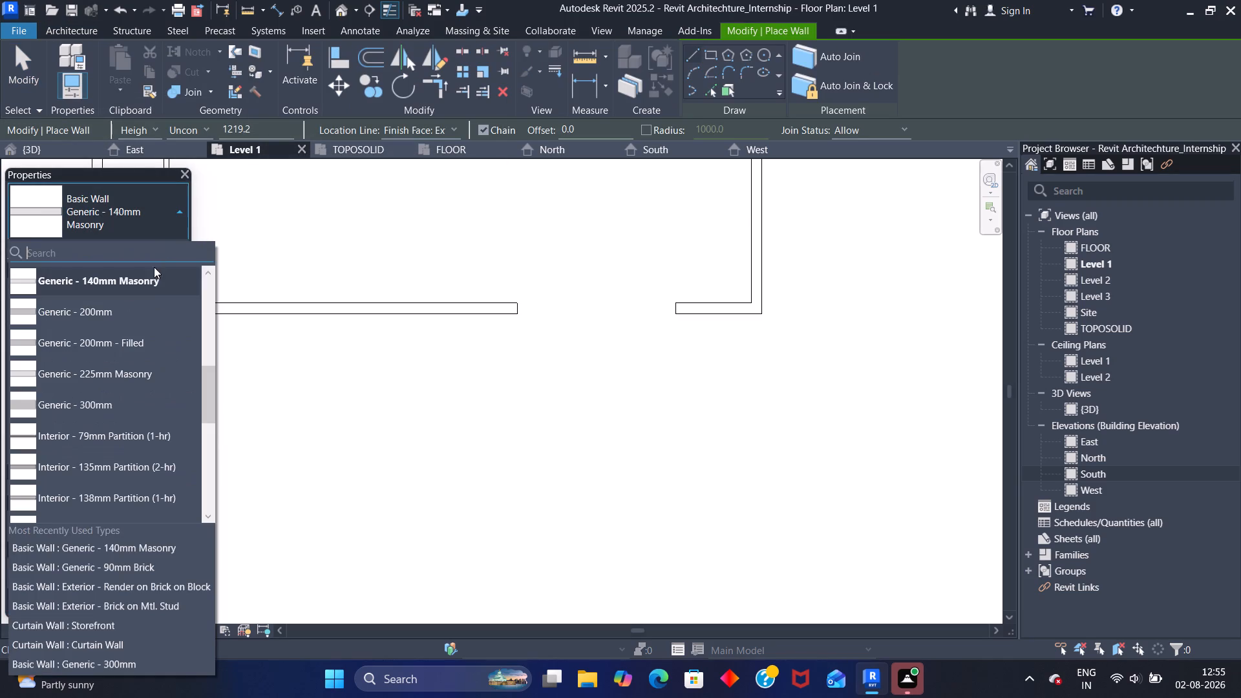
scroll(136, 343, "down", 8)
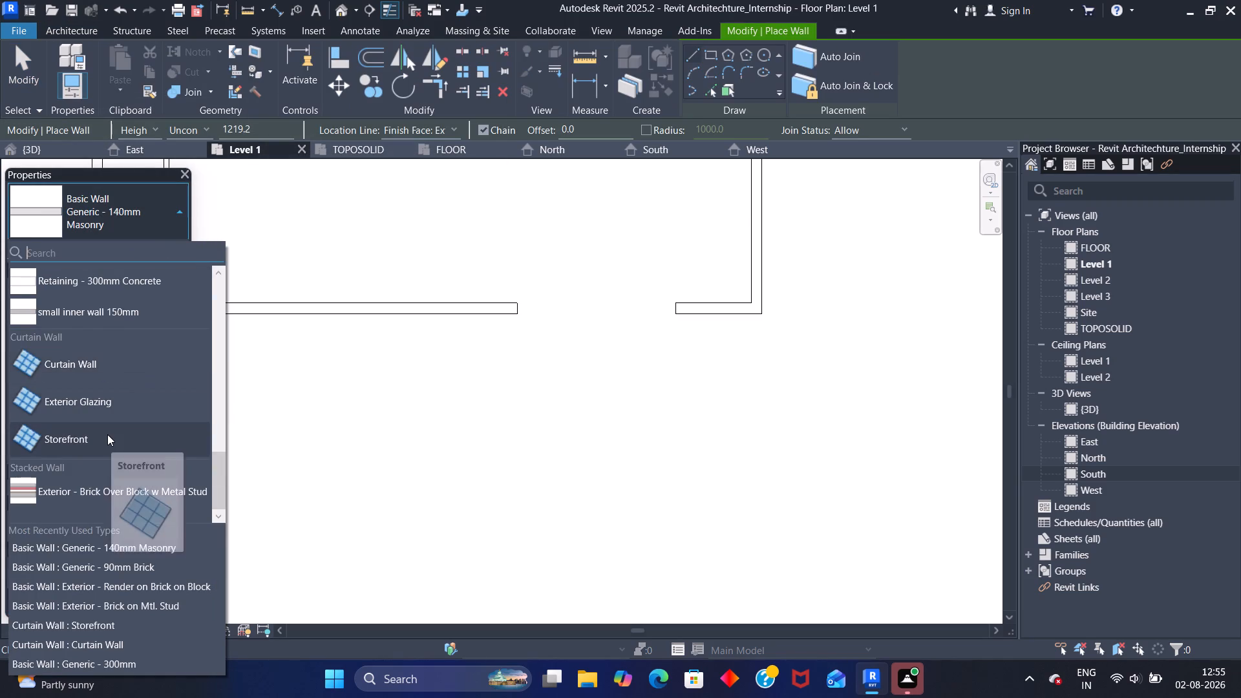
left_click(105, 435)
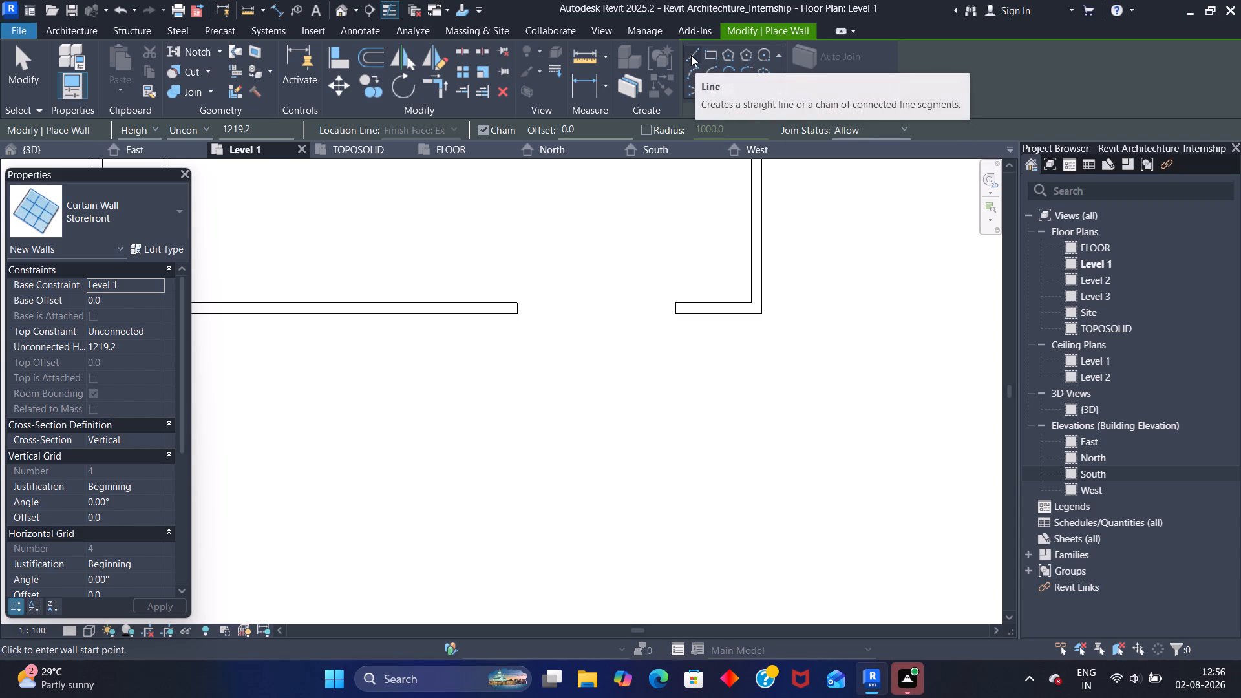
left_click(708, 55)
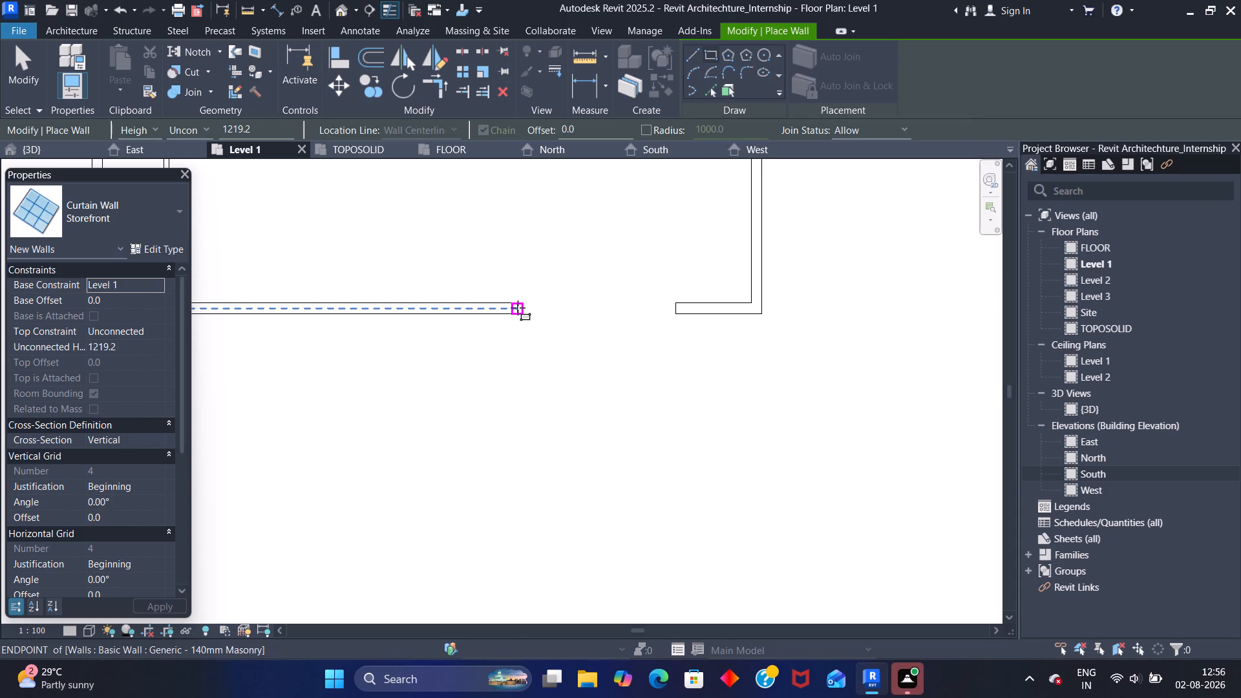
left_click(518, 301)
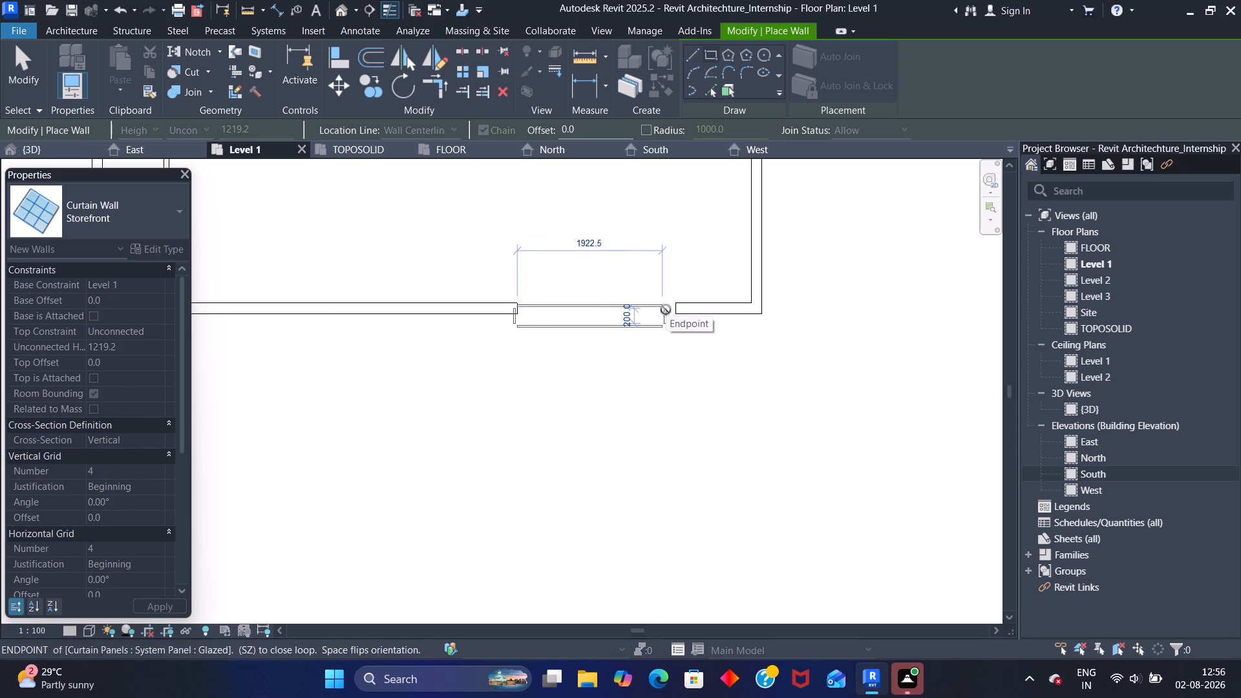
key("Escape")
left_click(688, 59)
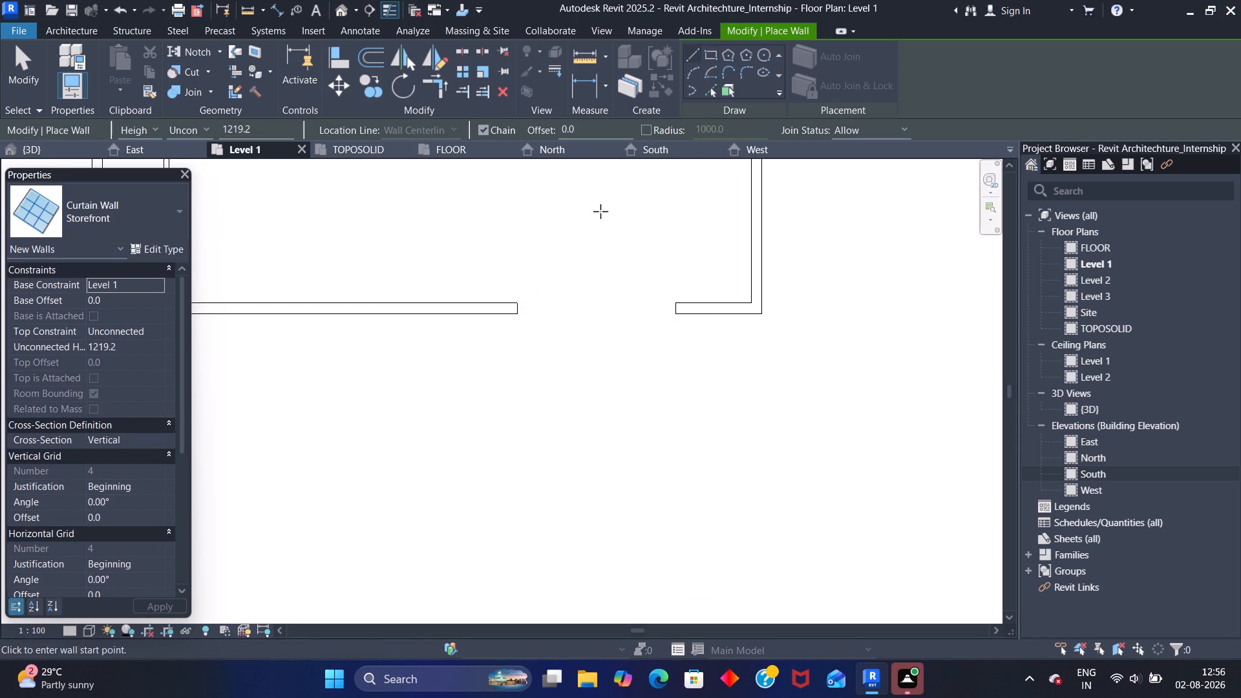
left_click(517, 302)
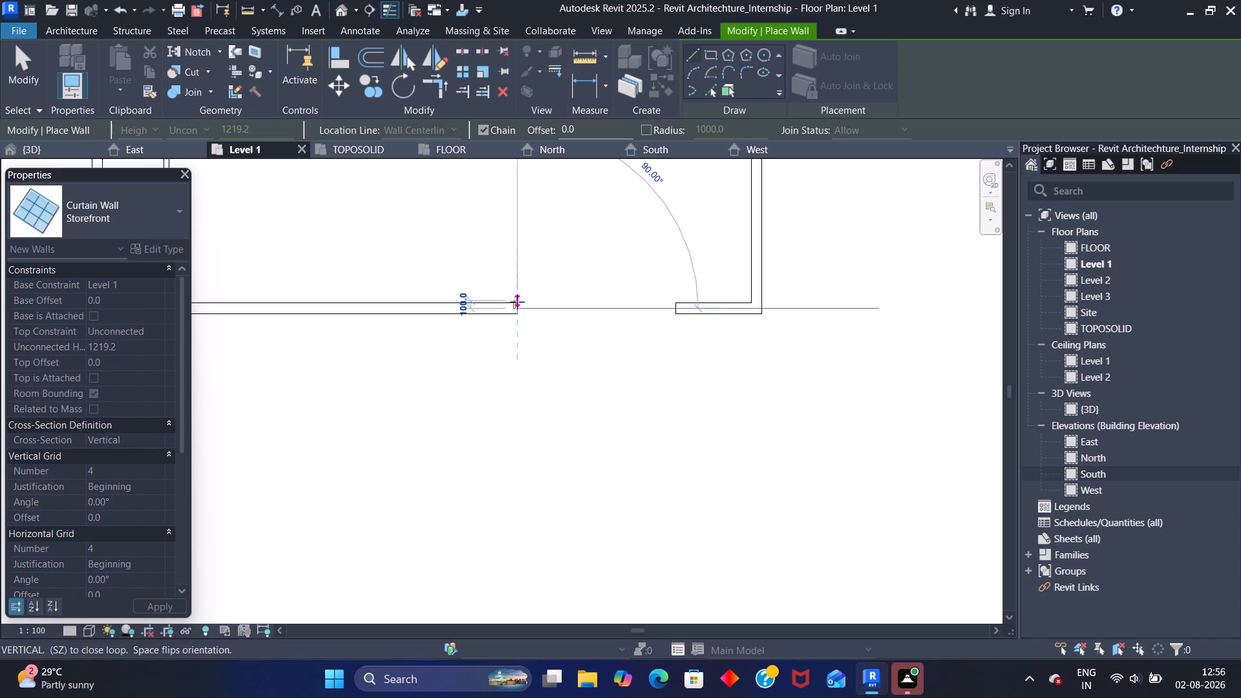
left_click(672, 304)
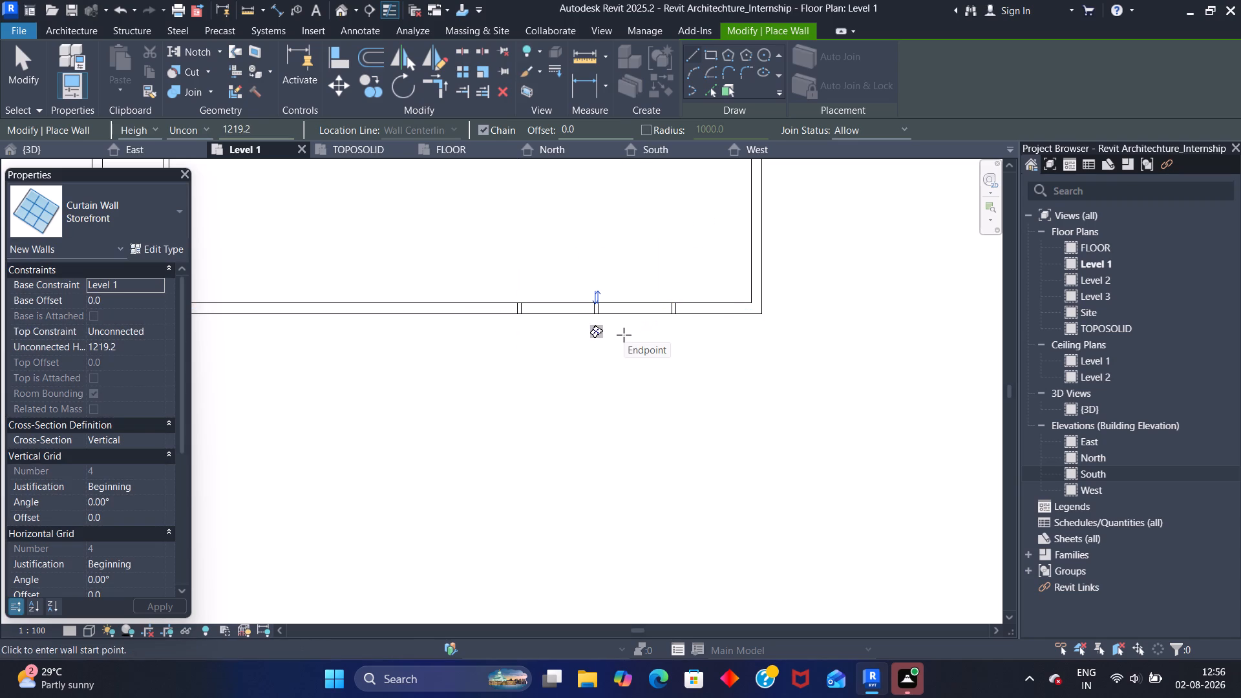
Examine the new storefront gate in the 3D view and the Level 1 plan, and end wall placement.
left_click(73, 152)
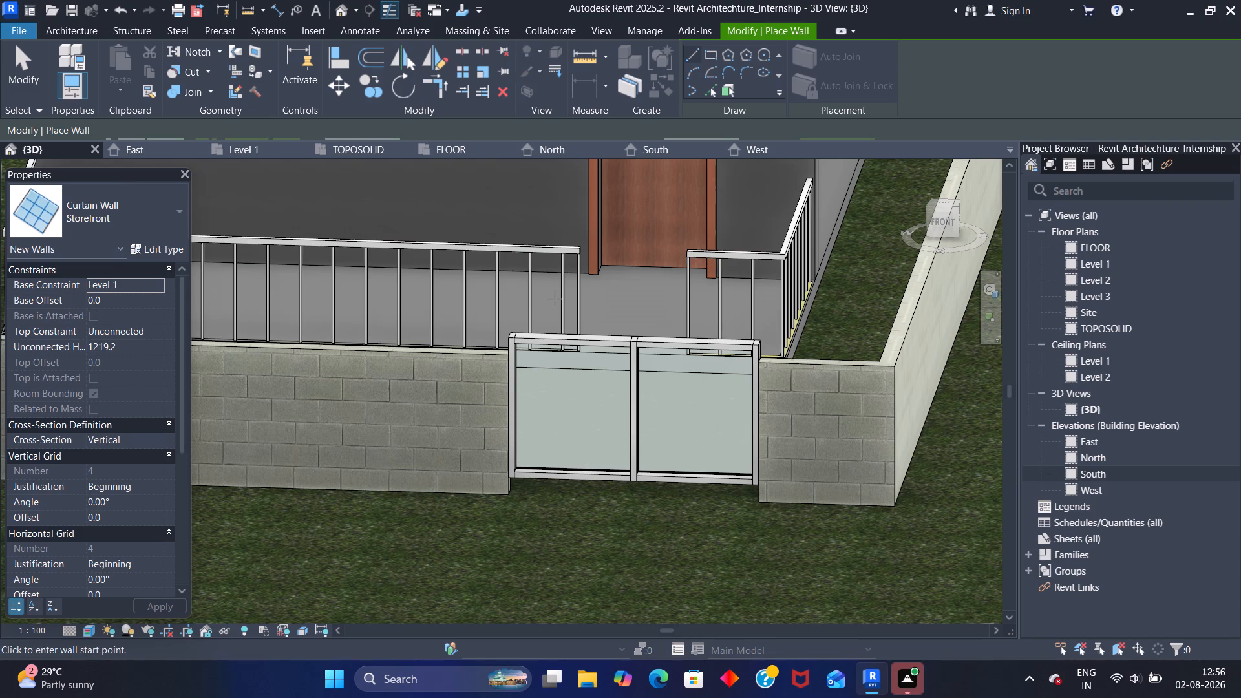
scroll(555, 299, "down", 2)
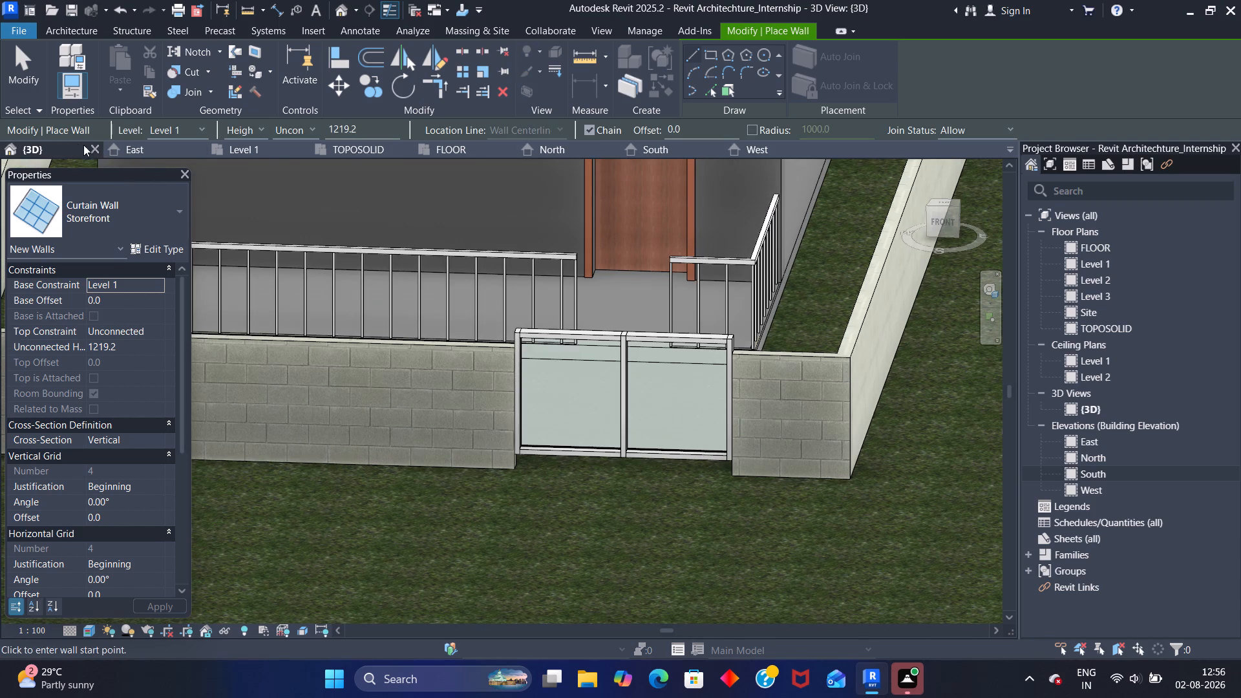
left_click(239, 144)
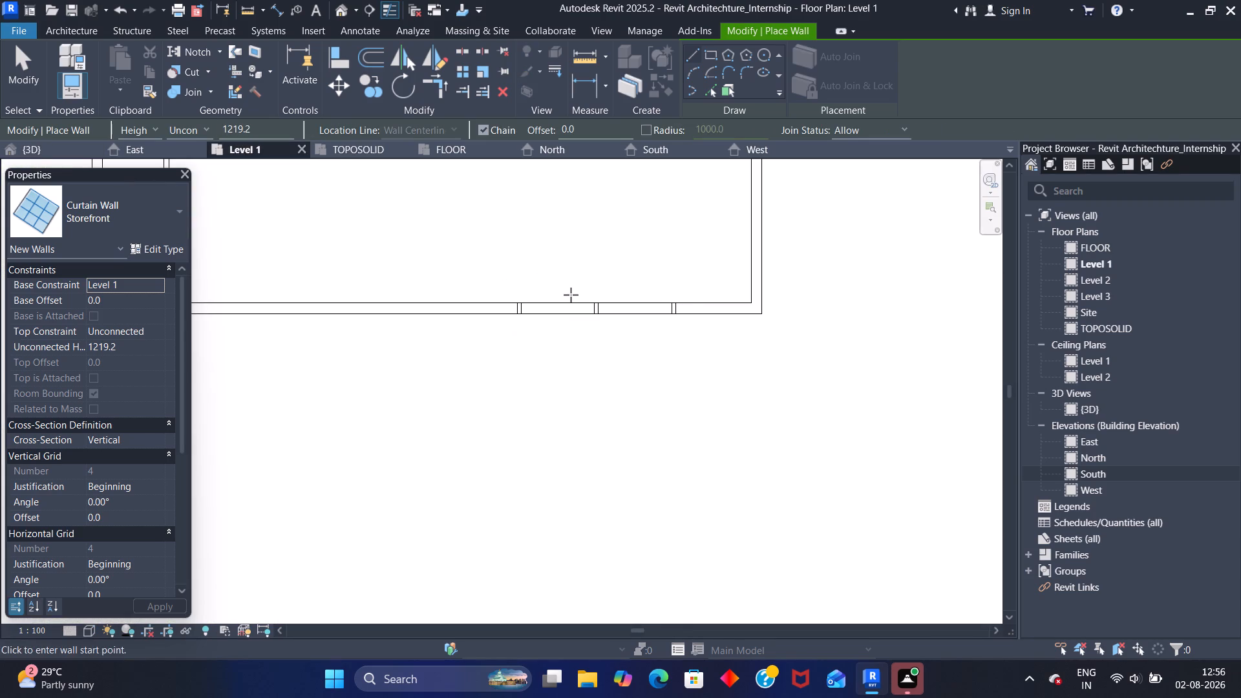
scroll(566, 308, "up", 14)
scroll(535, 293, "down", 10)
left_click(53, 143)
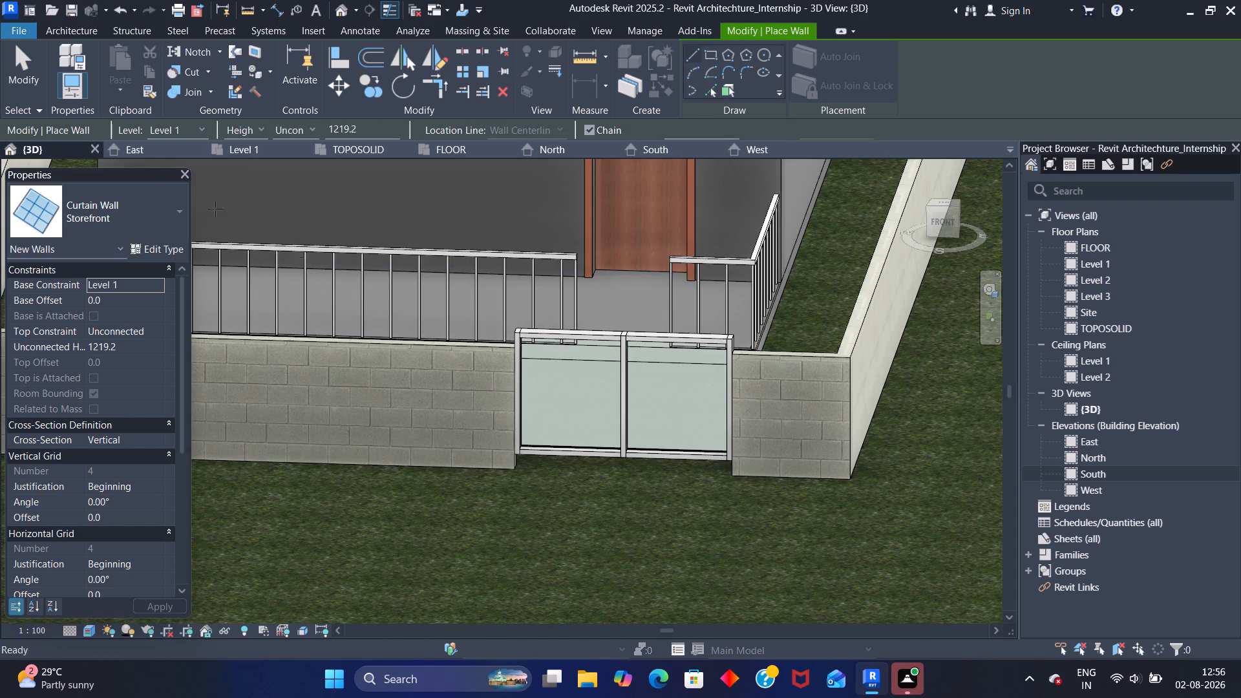
key("Escape")
key("Escape")
key("Escape")
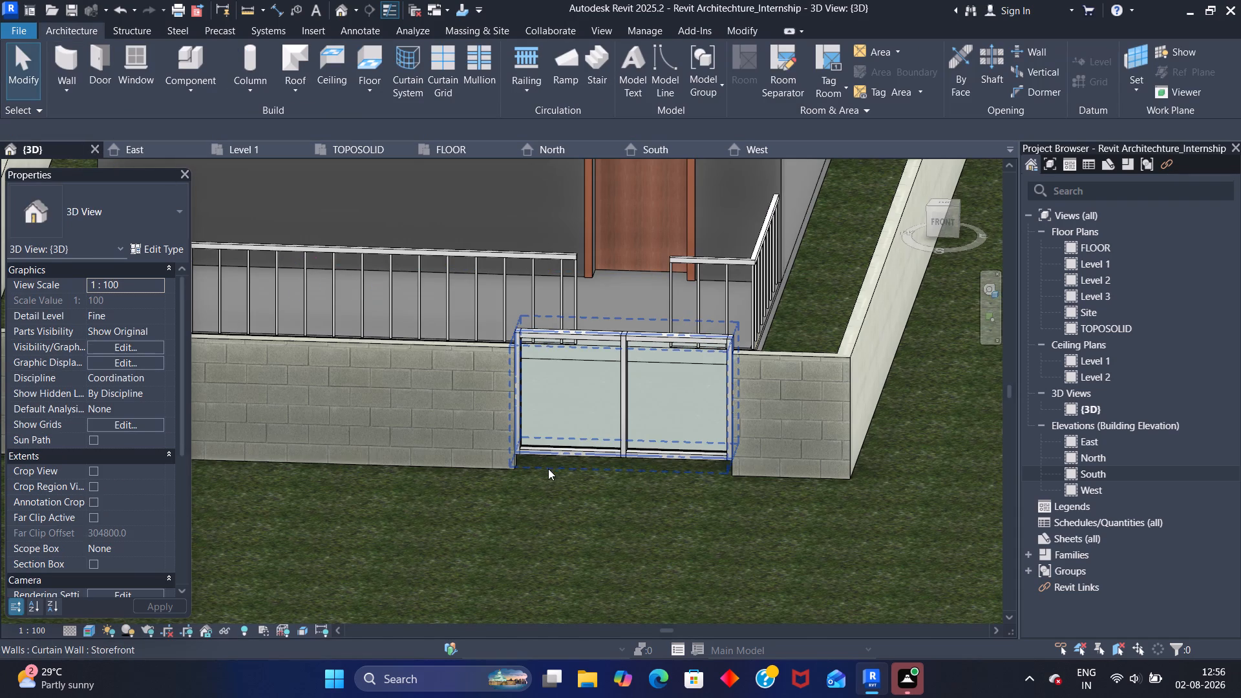
Stretch the storefront gate's bottom edge down toward the ground in 3D, to a base offset of about -140 mm.
left_click(540, 464)
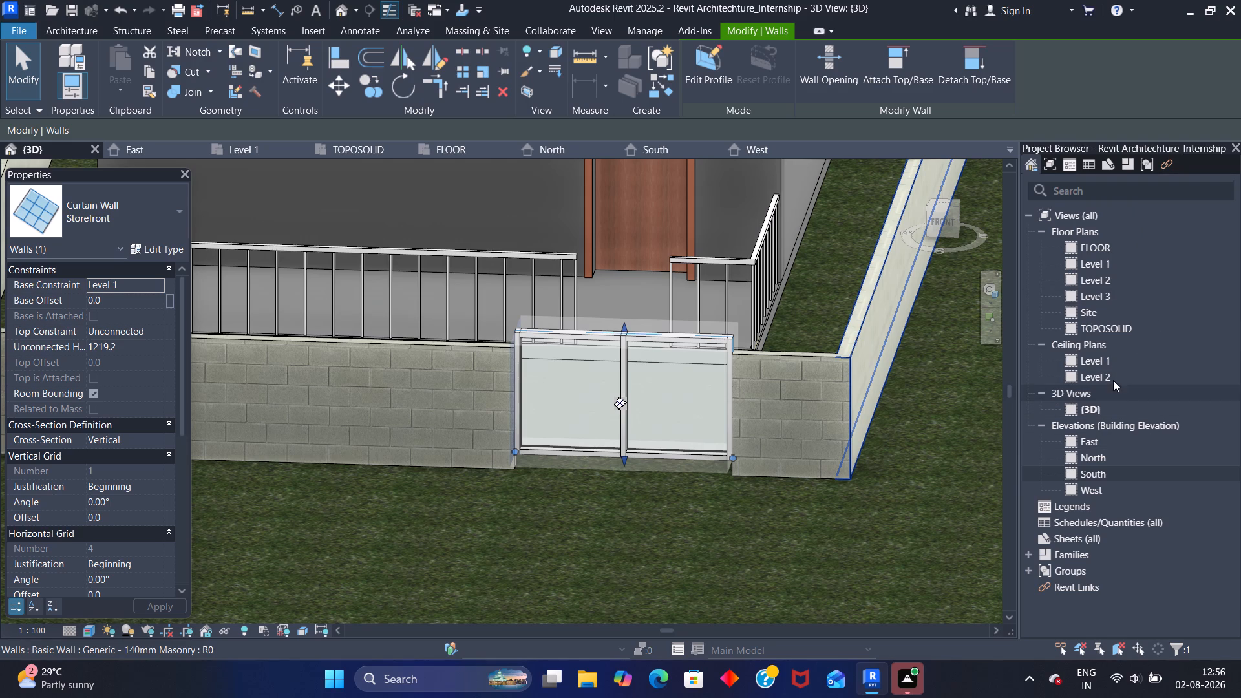
double_click(1129, 401)
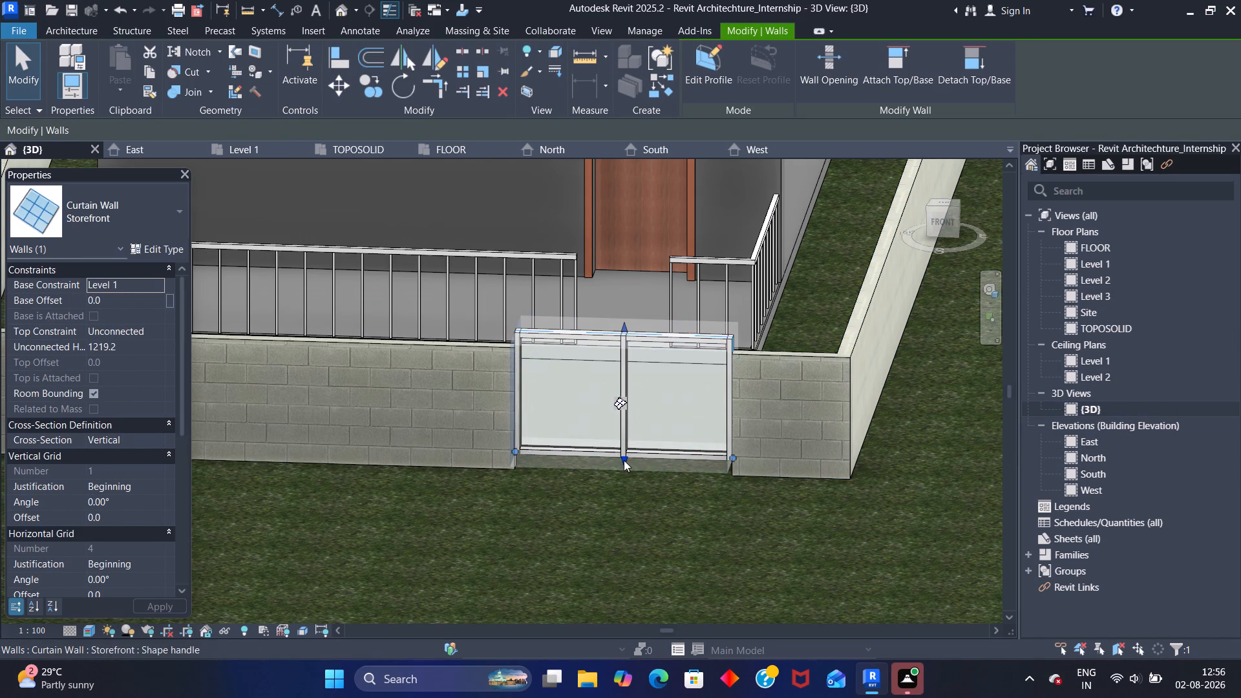
left_click_drag(623, 460, 624, 469)
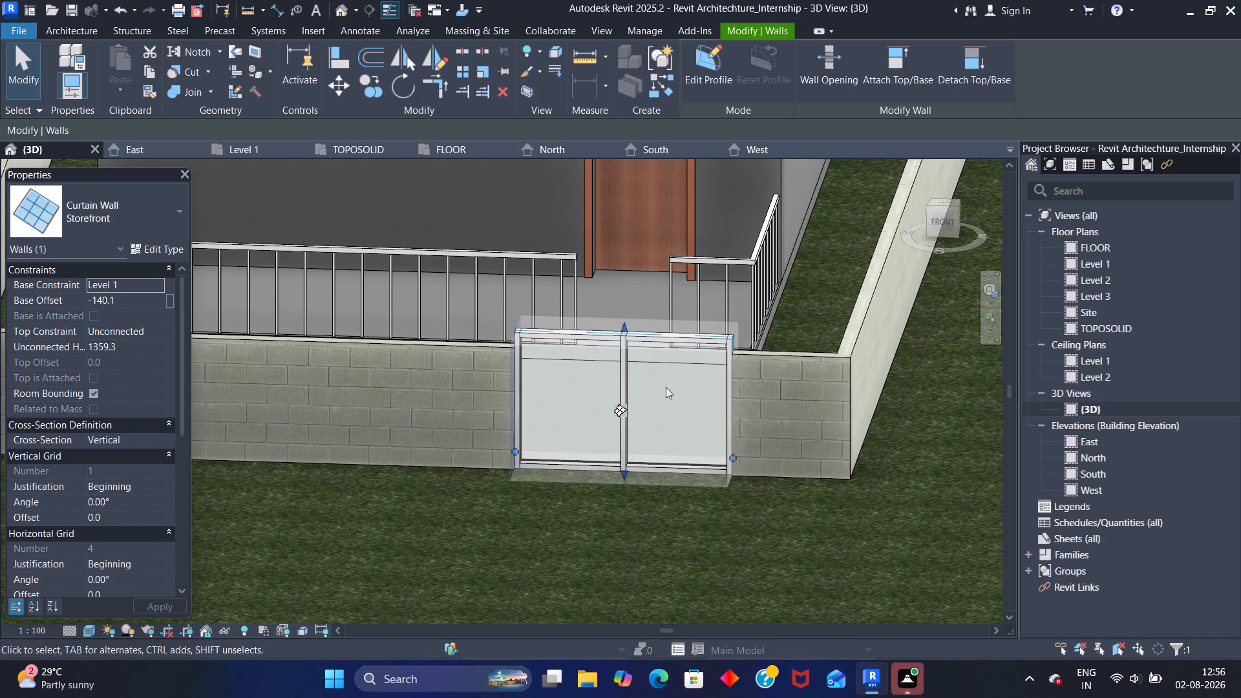
key("Escape")
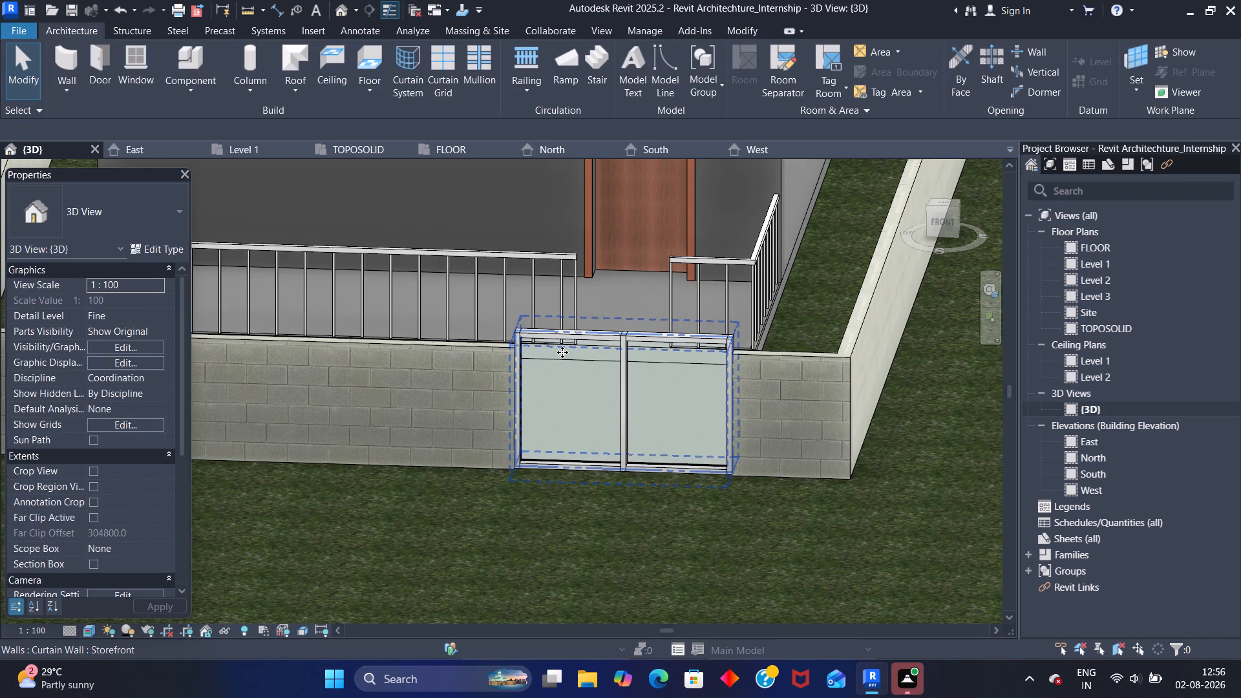
key("Escape")
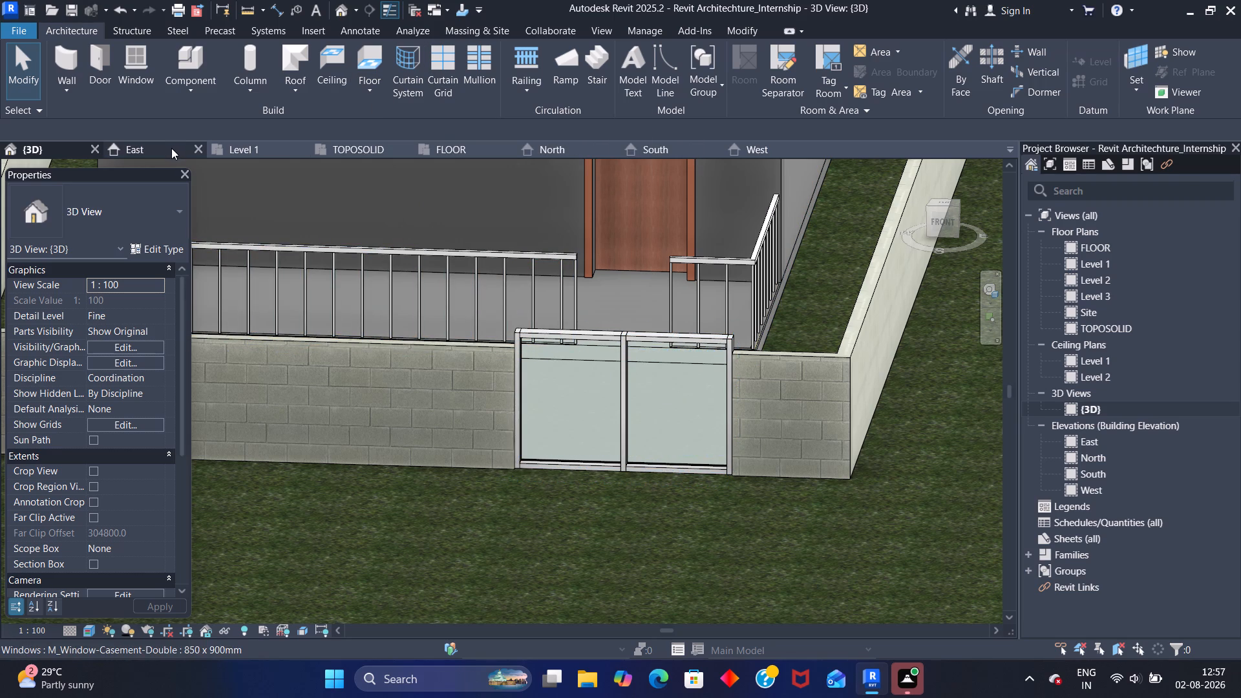
In the Level 1 plan, shorten the masonry boundary wall west of the gate, leaving its end about 200 mm clear of the storefront.
left_click(254, 153)
left_click(518, 284)
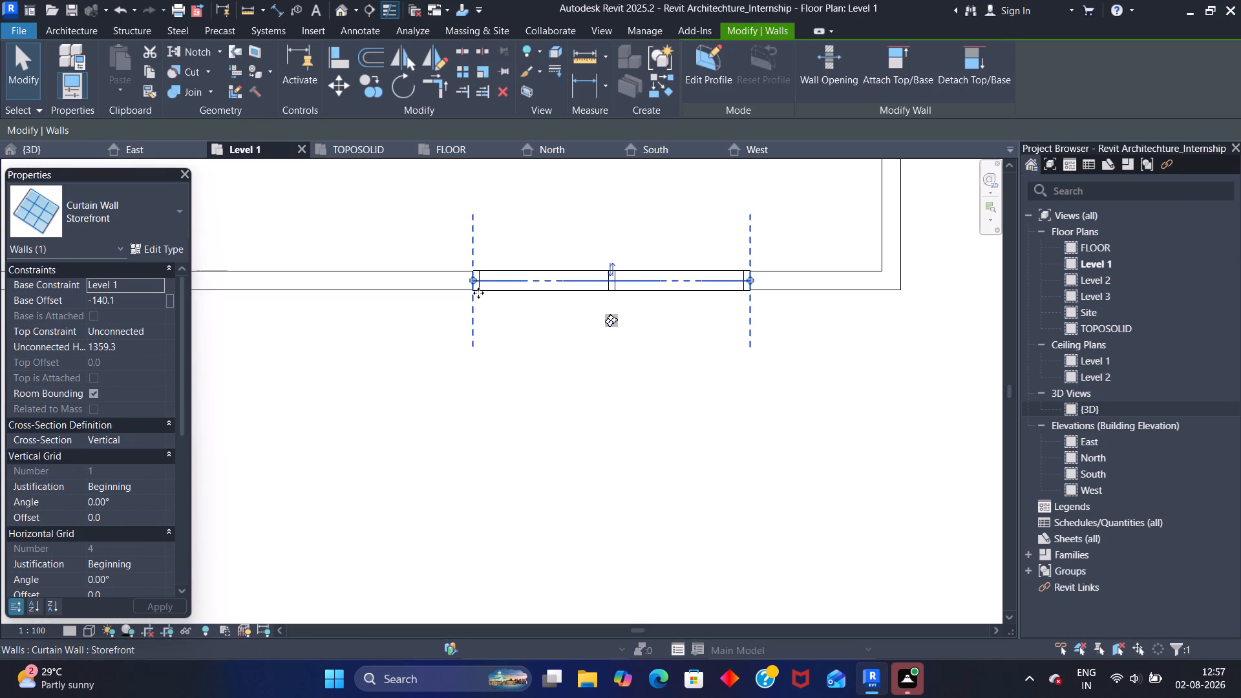
left_click_drag(472, 281, 465, 281)
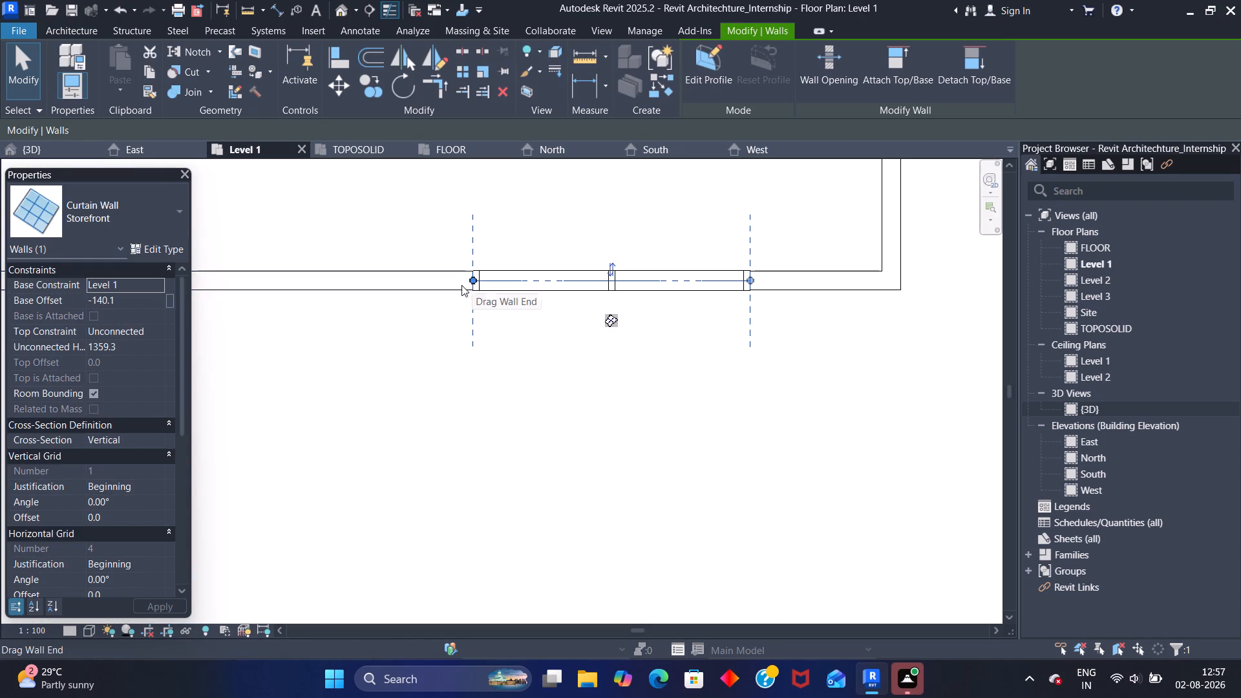
key("Escape")
left_click(451, 287)
left_click_drag(472, 279, 465, 281)
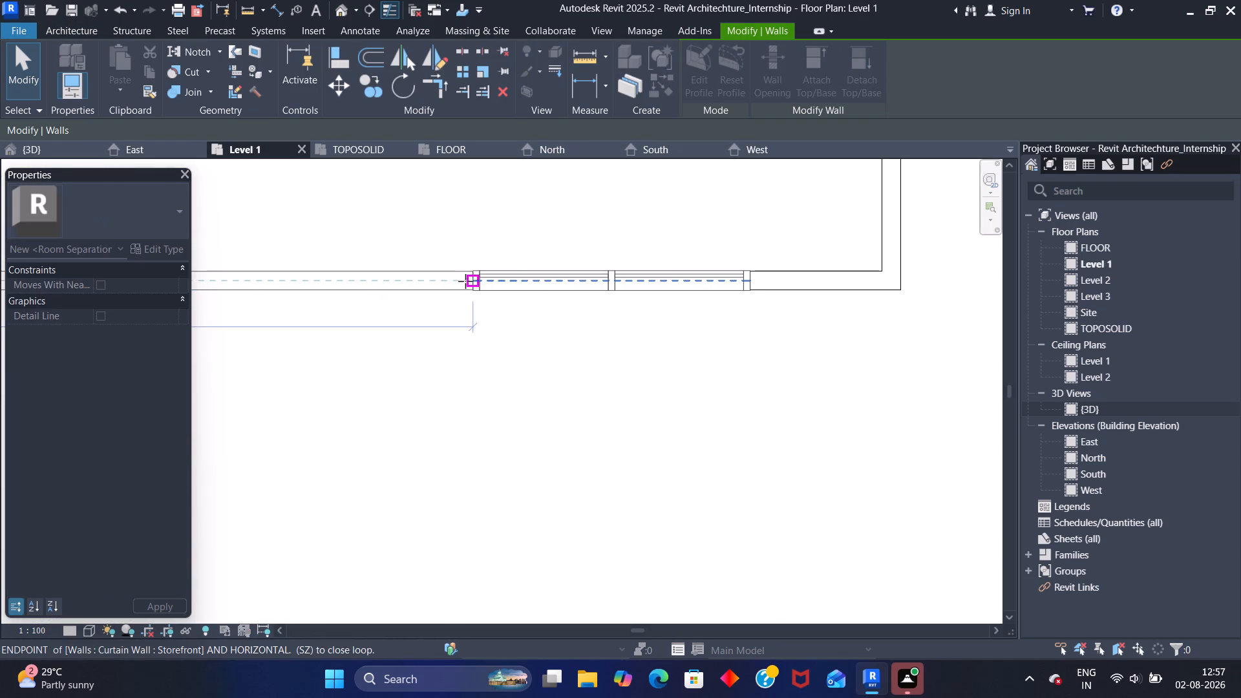
left_click_drag(465, 281, 456, 286)
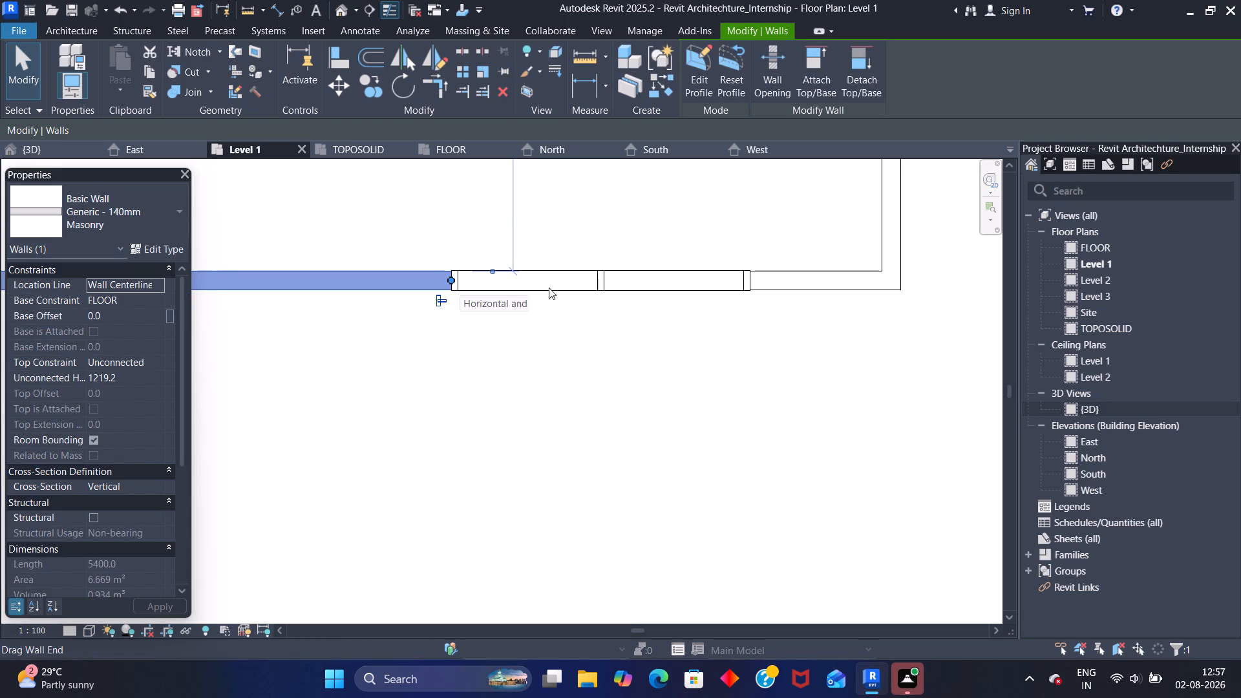
left_click_drag(449, 277, 423, 275)
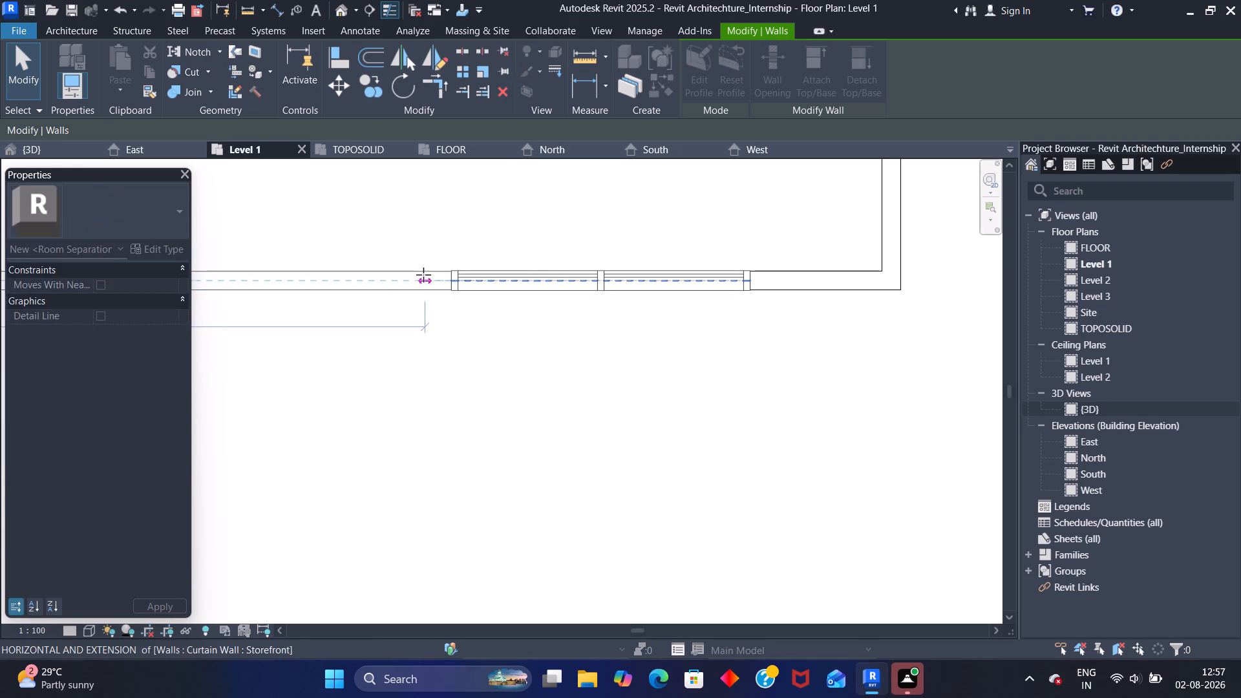
Extend the storefront gate's west end to meet the end of the shortened masonry boundary wall.
left_click(453, 284)
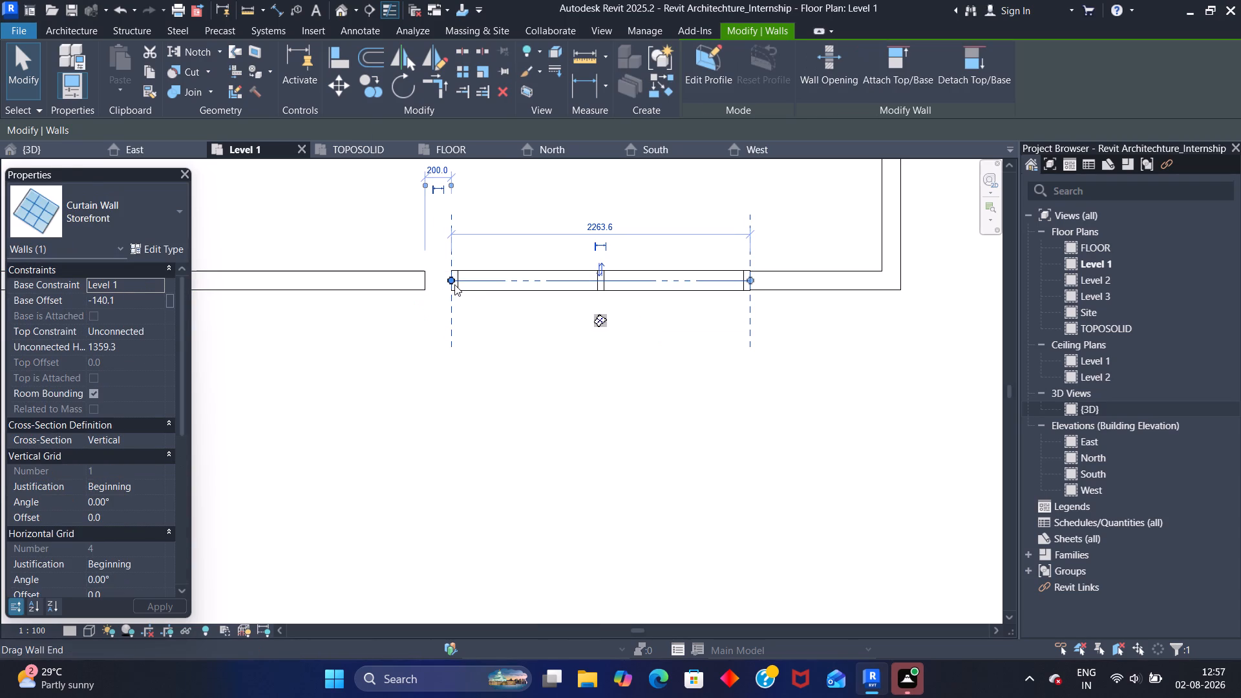
left_click_drag(452, 282, 423, 280)
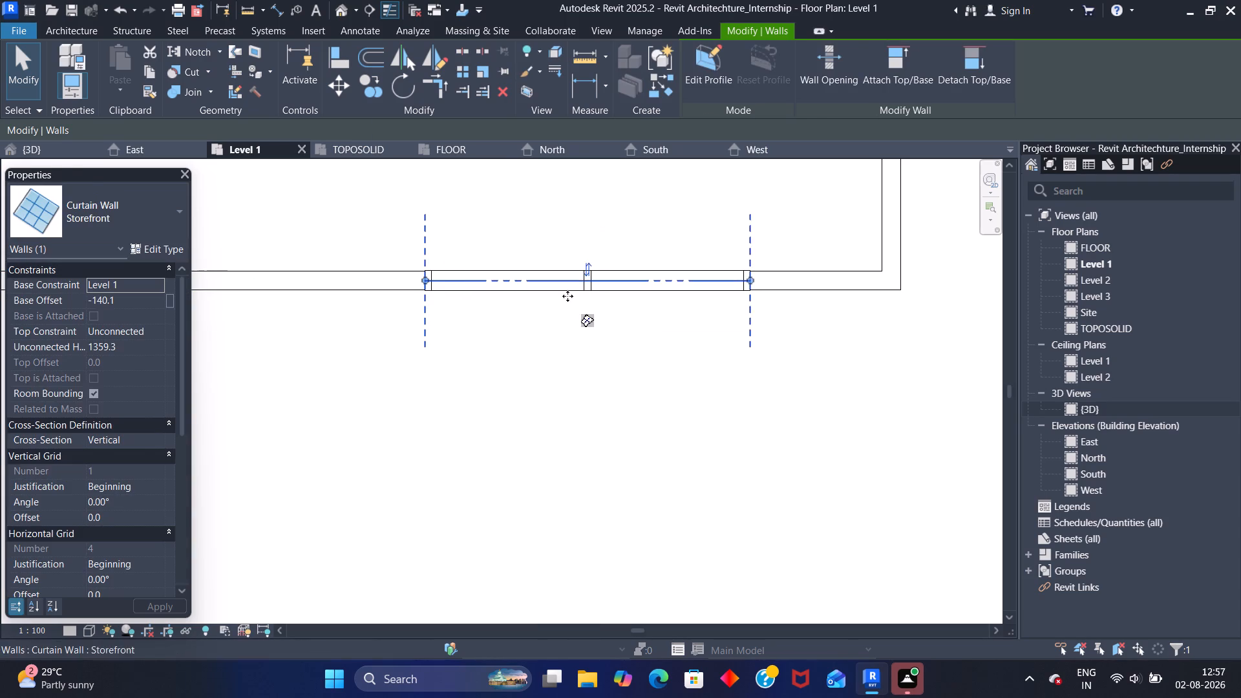
scroll(773, 270, "down", 2)
middle_click_drag(790, 233, 773, 385)
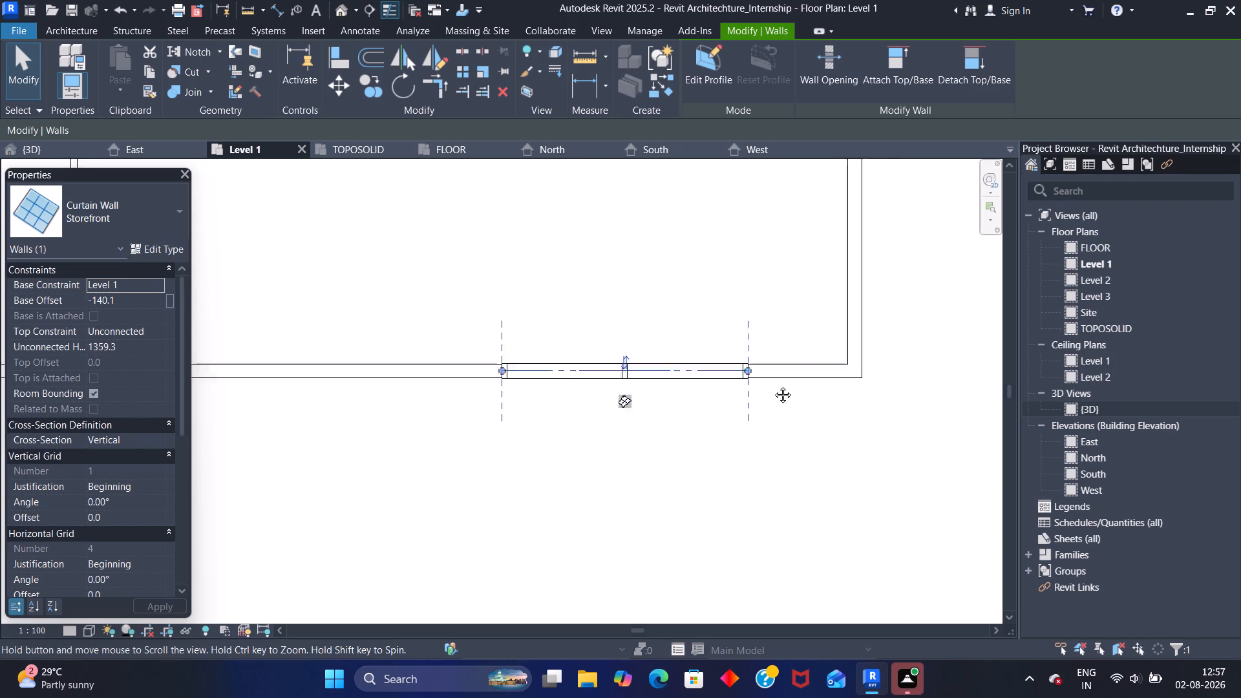
middle_click_drag(773, 385, 758, 472)
scroll(758, 442, "down", 3)
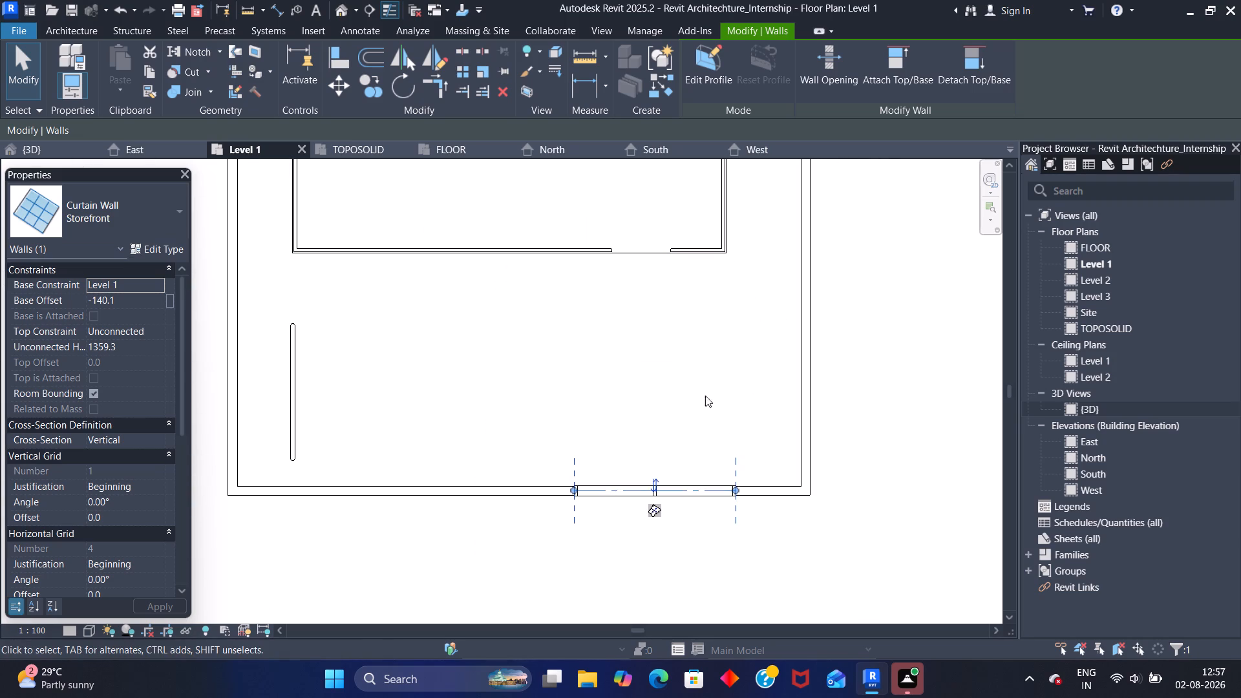
middle_click_drag(697, 379, 668, 280)
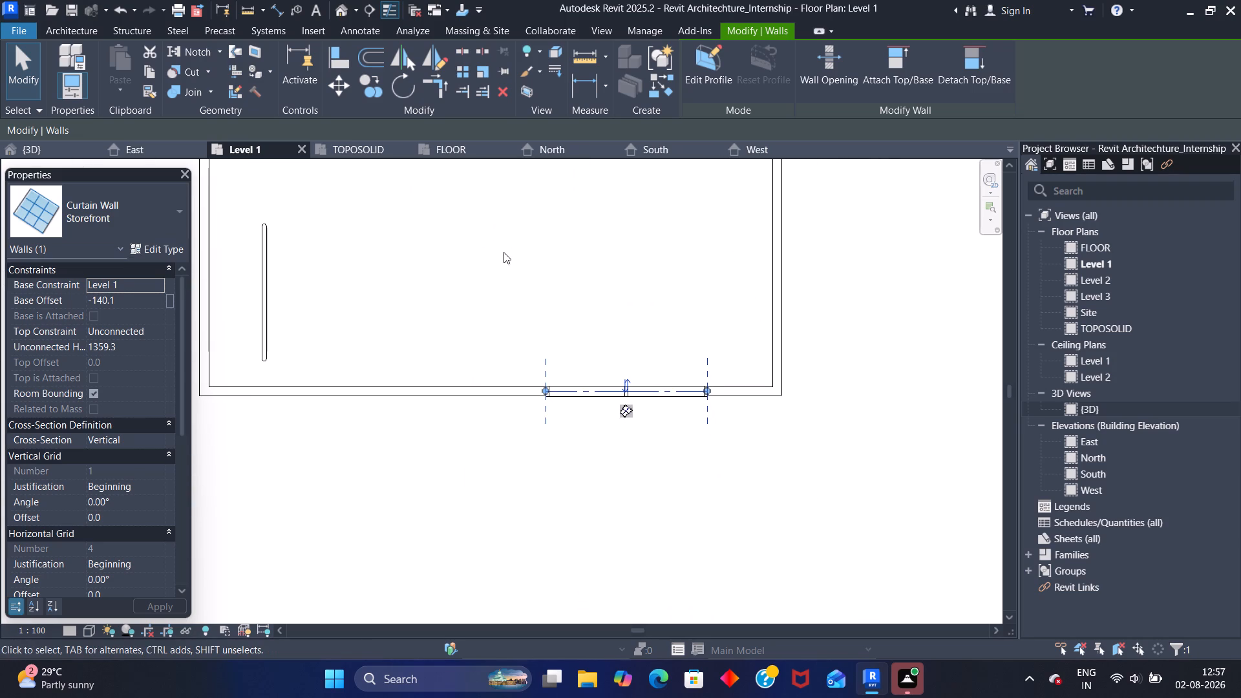
key("Escape")
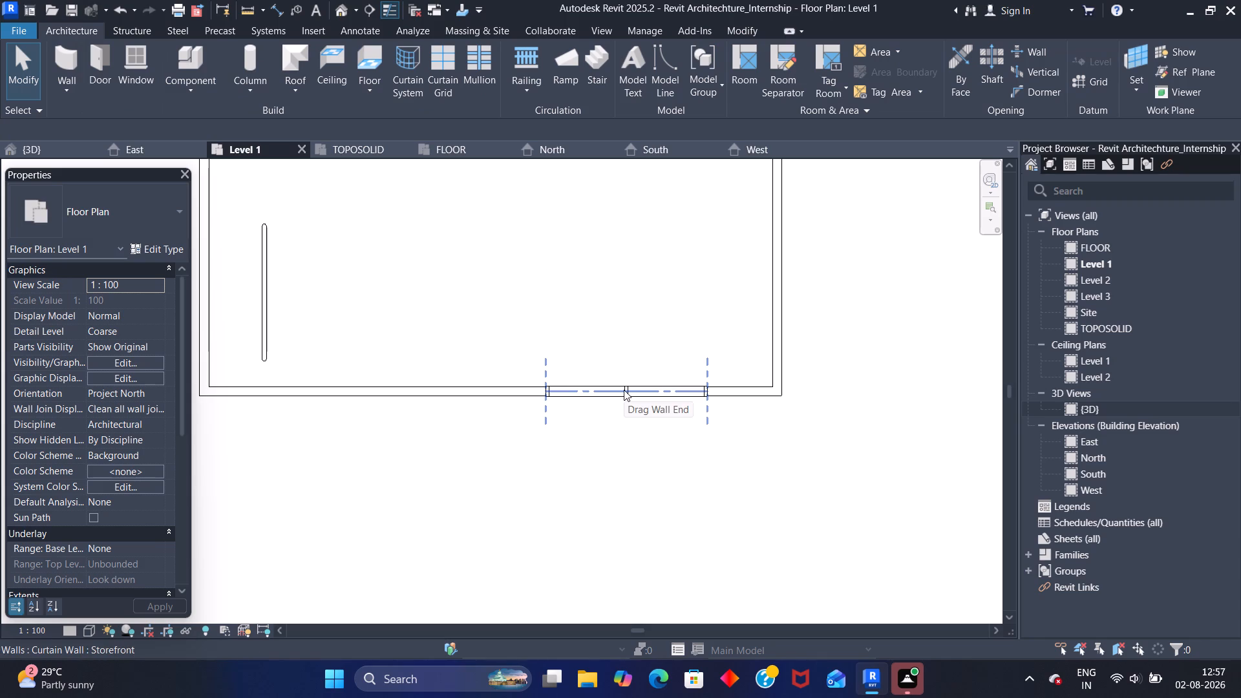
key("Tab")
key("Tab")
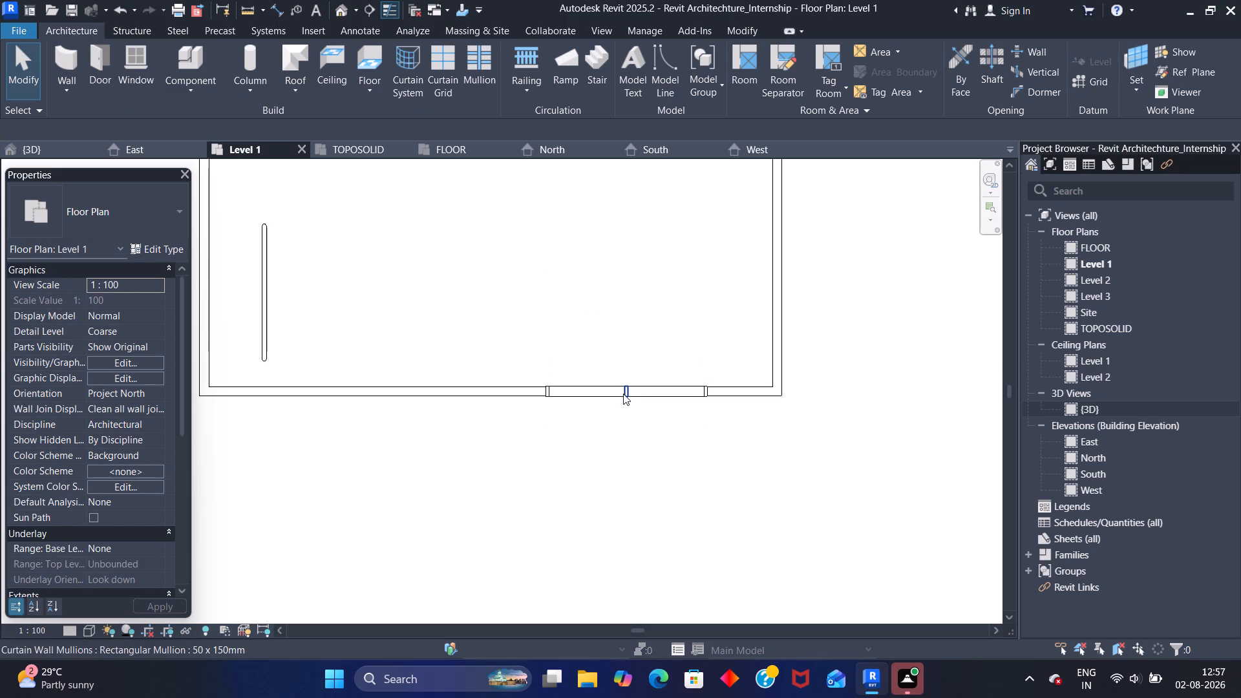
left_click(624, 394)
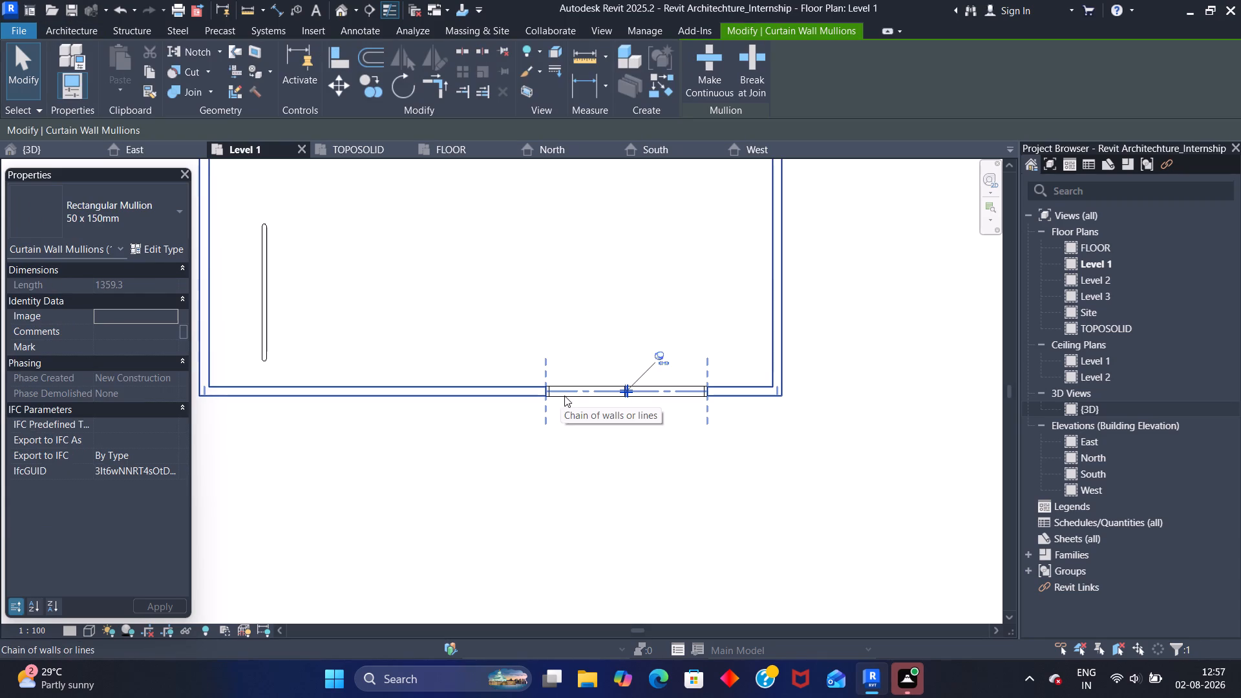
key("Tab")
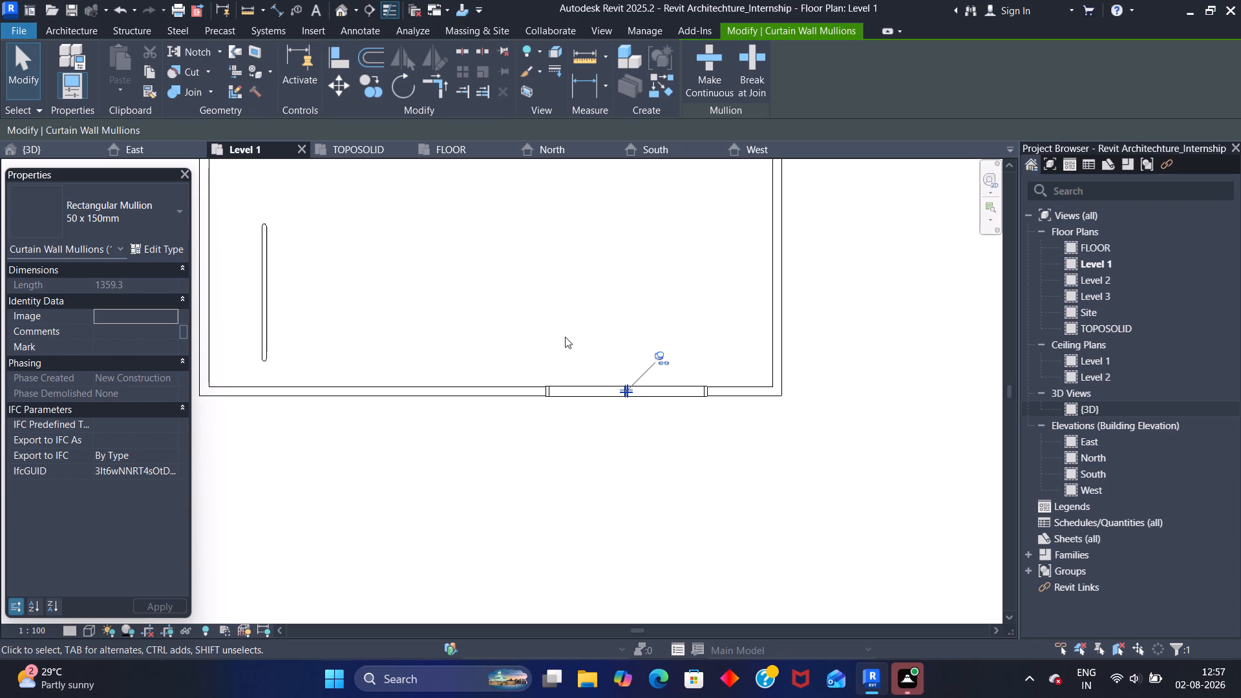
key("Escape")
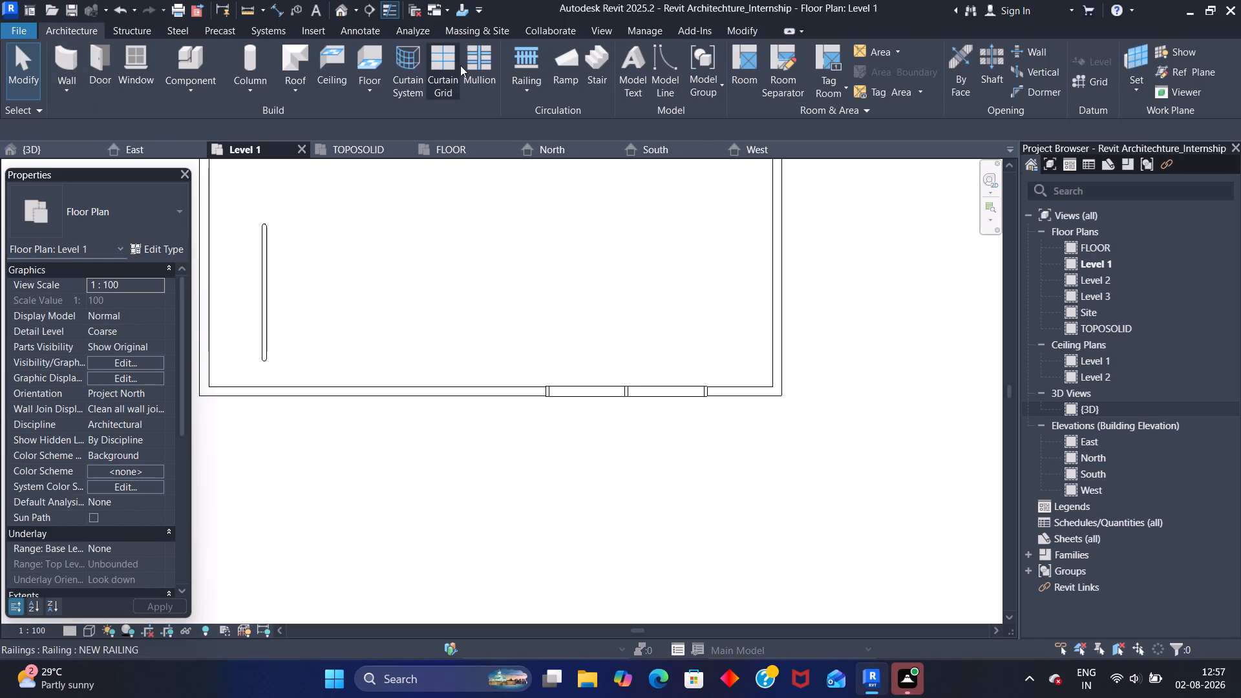
Add a vertical curtain grid line across all segments, about 100 mm from the storefront gate's west end.
left_click(446, 68)
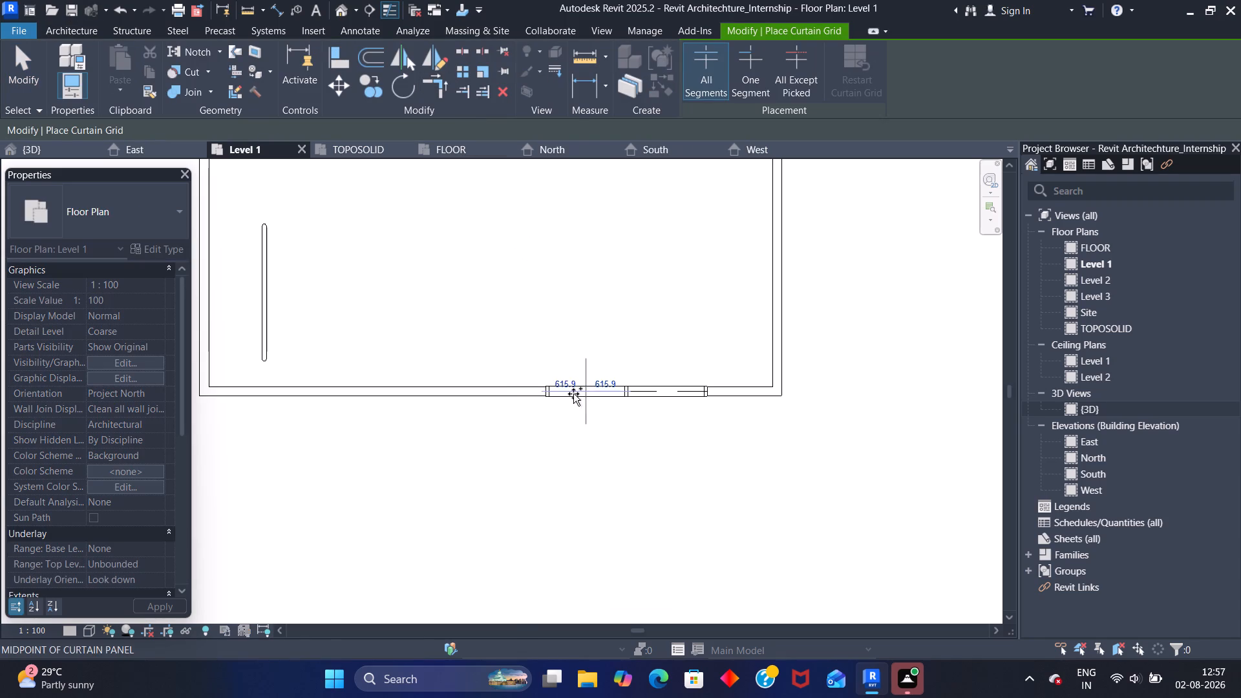
scroll(561, 388, "up", 5)
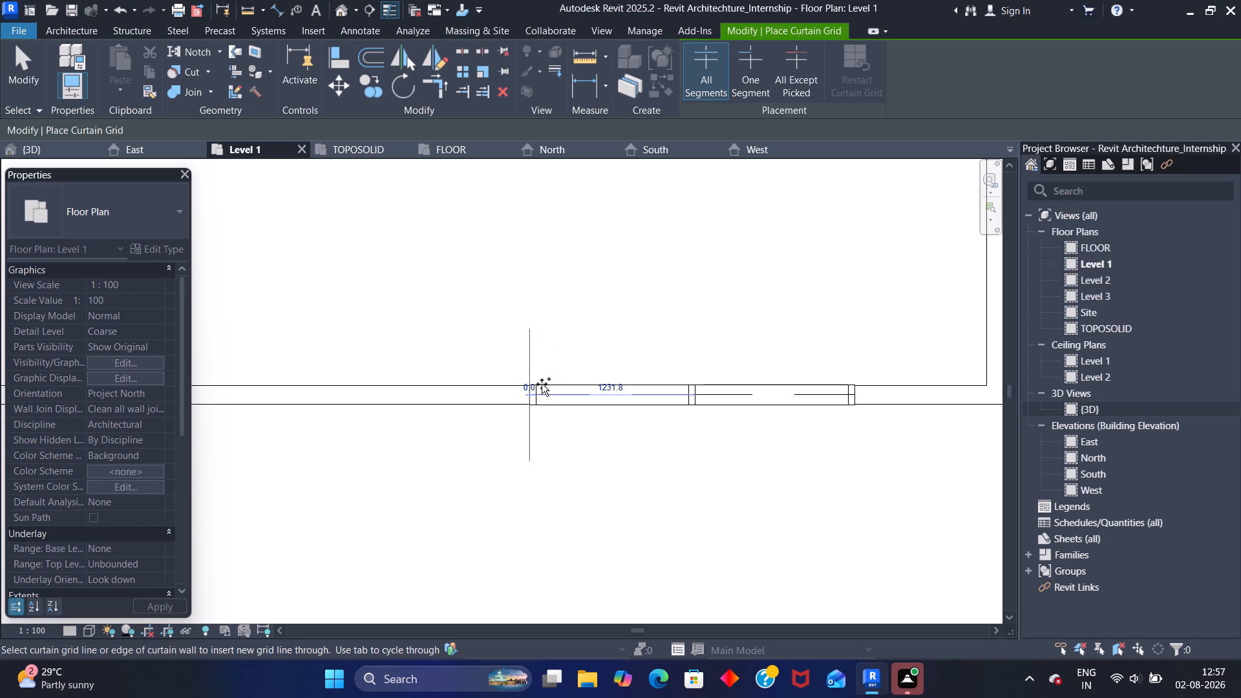
scroll(544, 379, "up", 5)
left_click(542, 391)
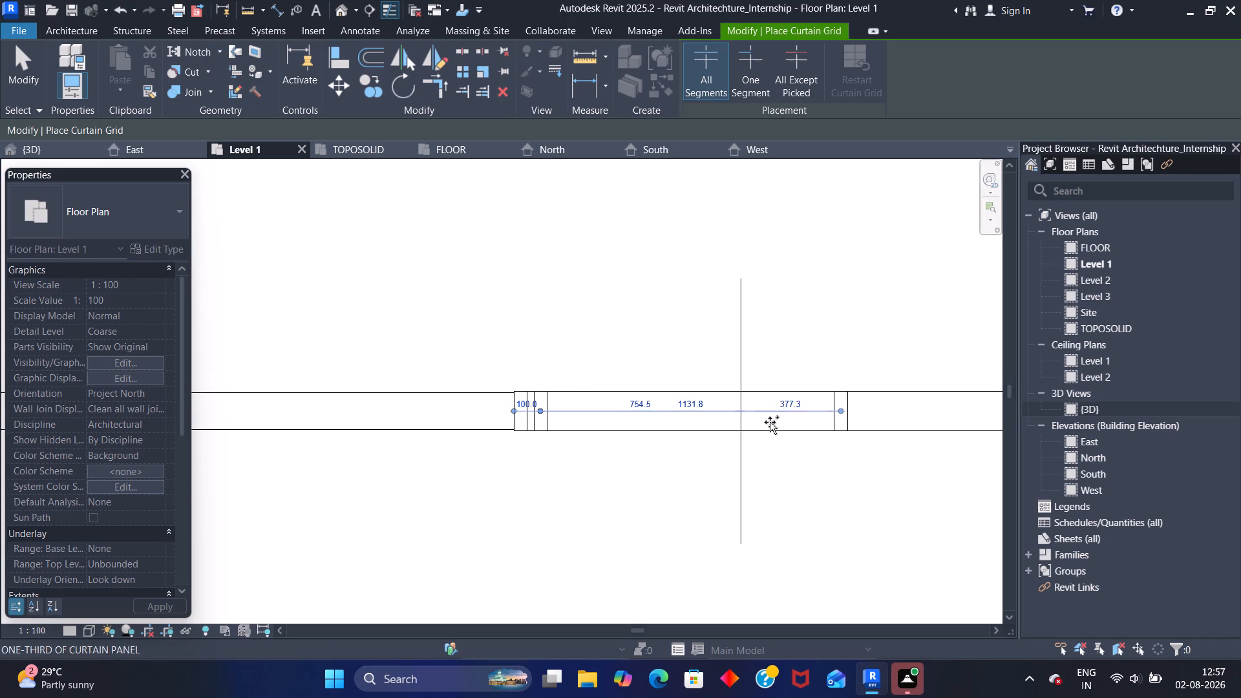
scroll(840, 418, "down", 1)
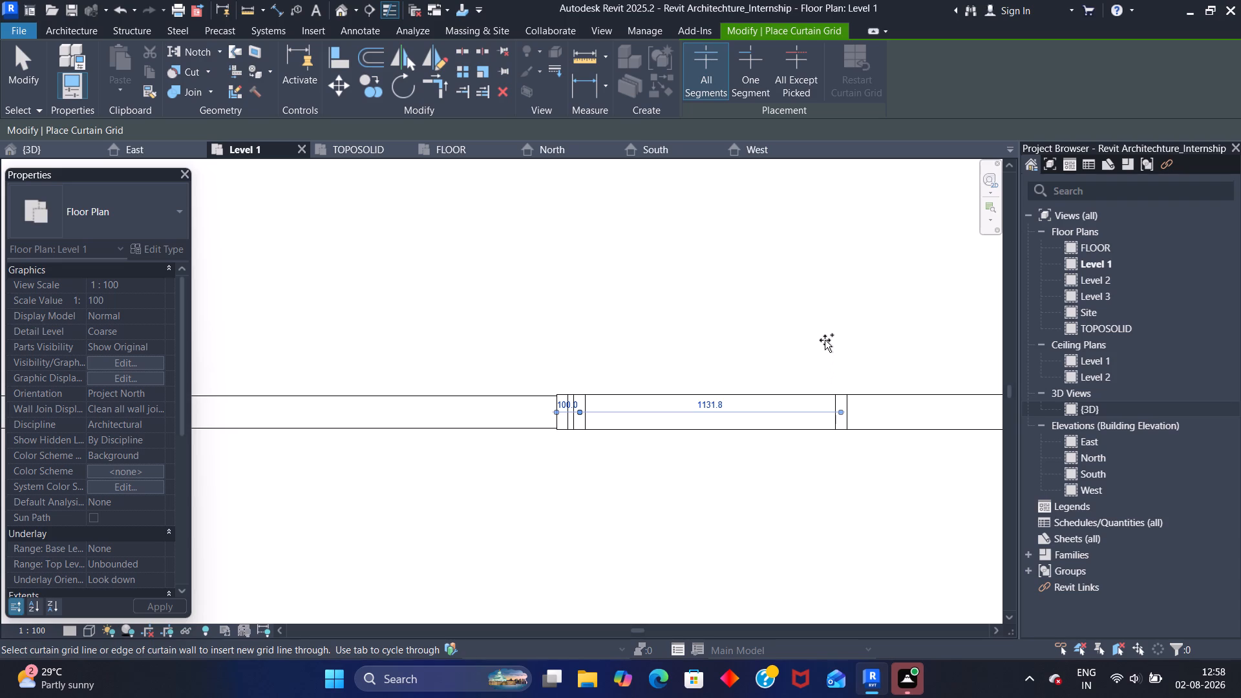
key("Escape")
scroll(756, 296, "down", 1)
middle_click_drag(756, 296, 643, 231)
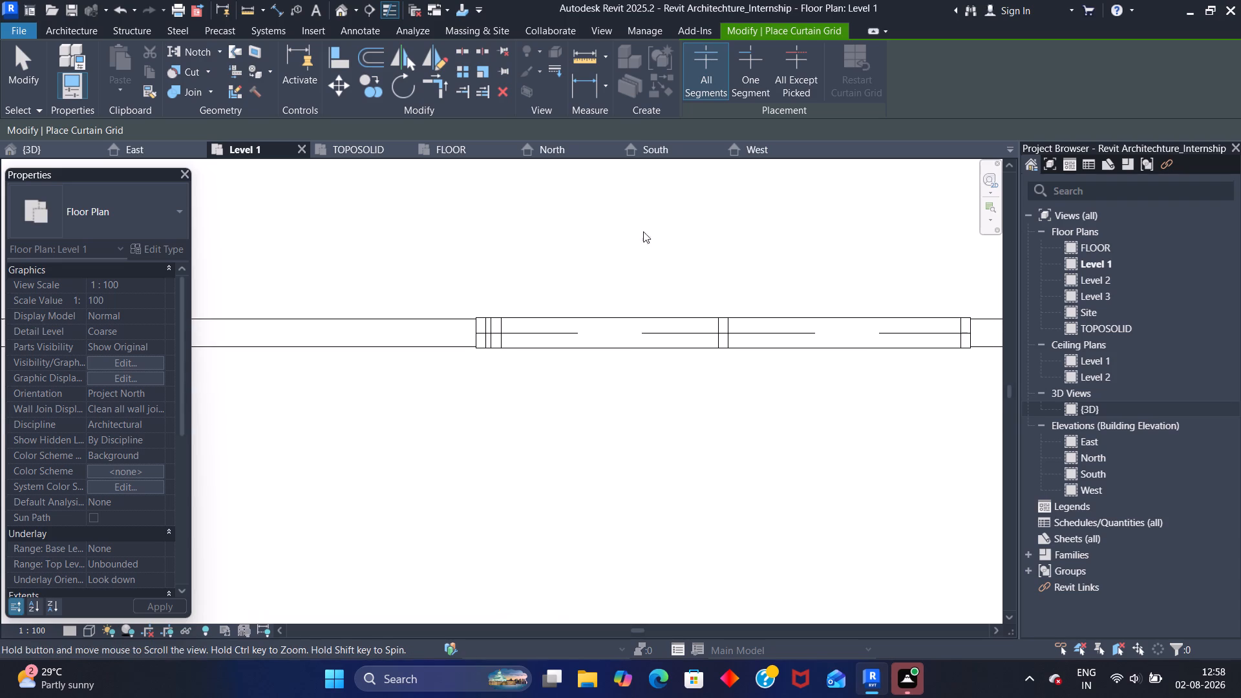
middle_click_drag(643, 231, 644, 231)
scroll(579, 284, "down", 1)
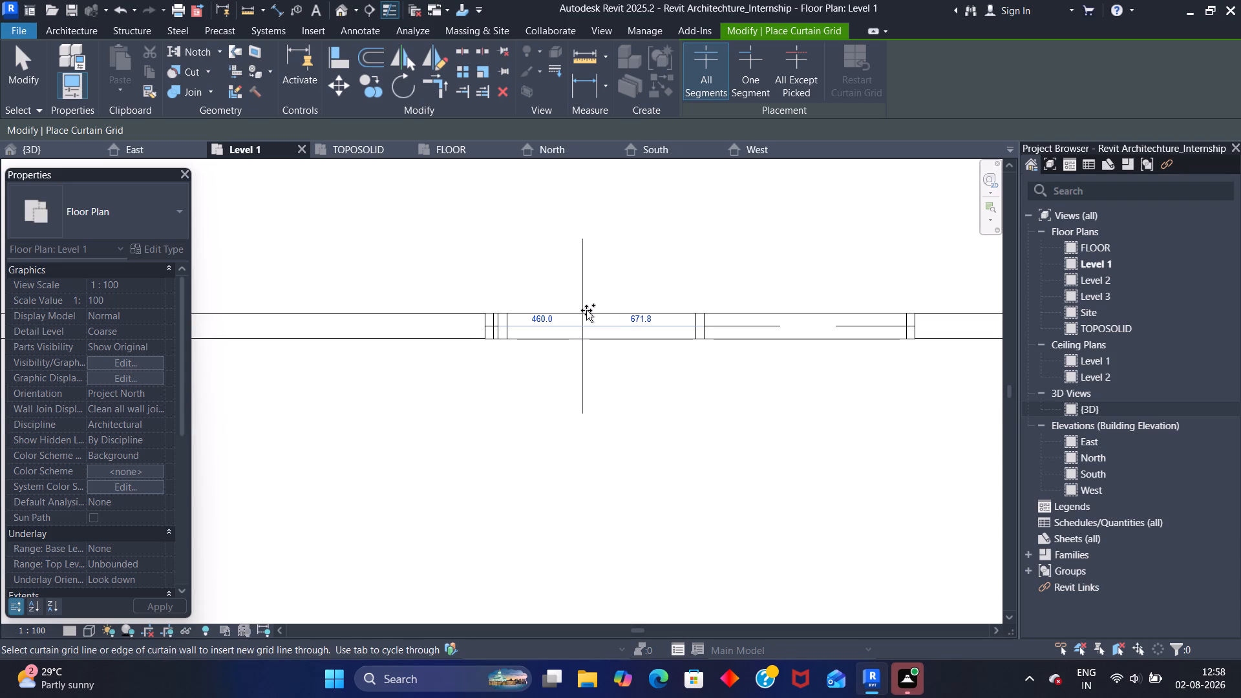
key("Escape")
Unpin the horizontal mullion of the gate's west panel and browse the available mullion types without changing its type.
left_click(586, 310)
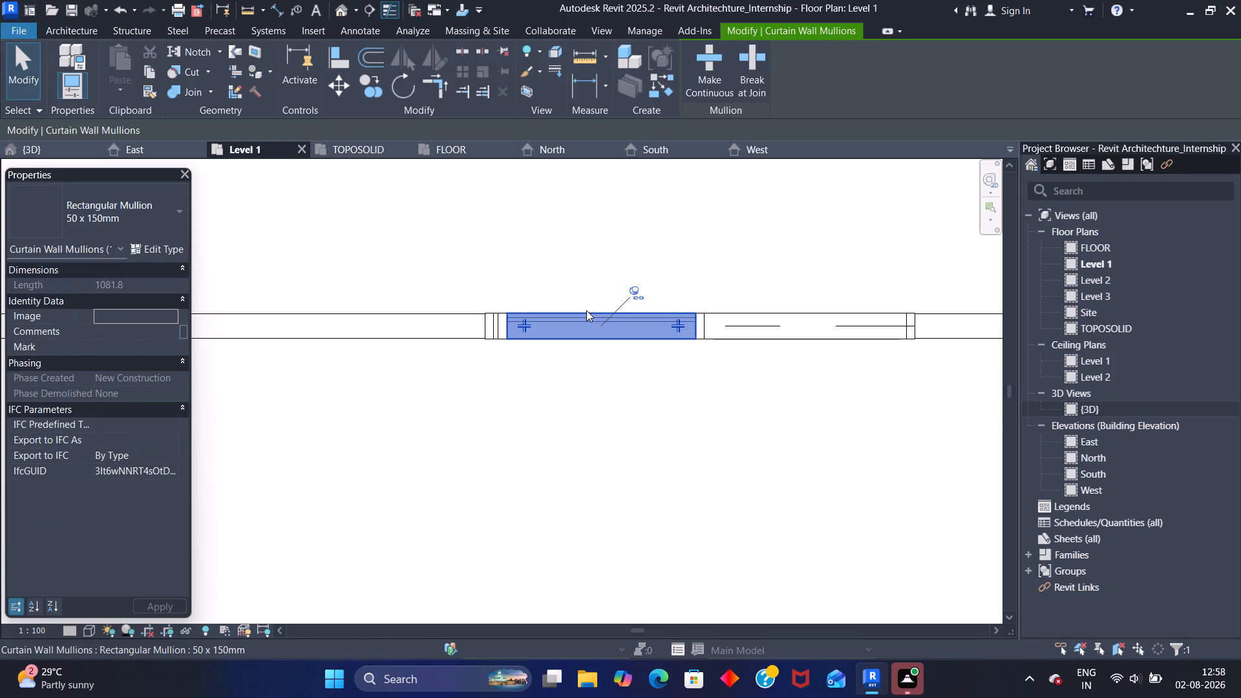
left_click(634, 291)
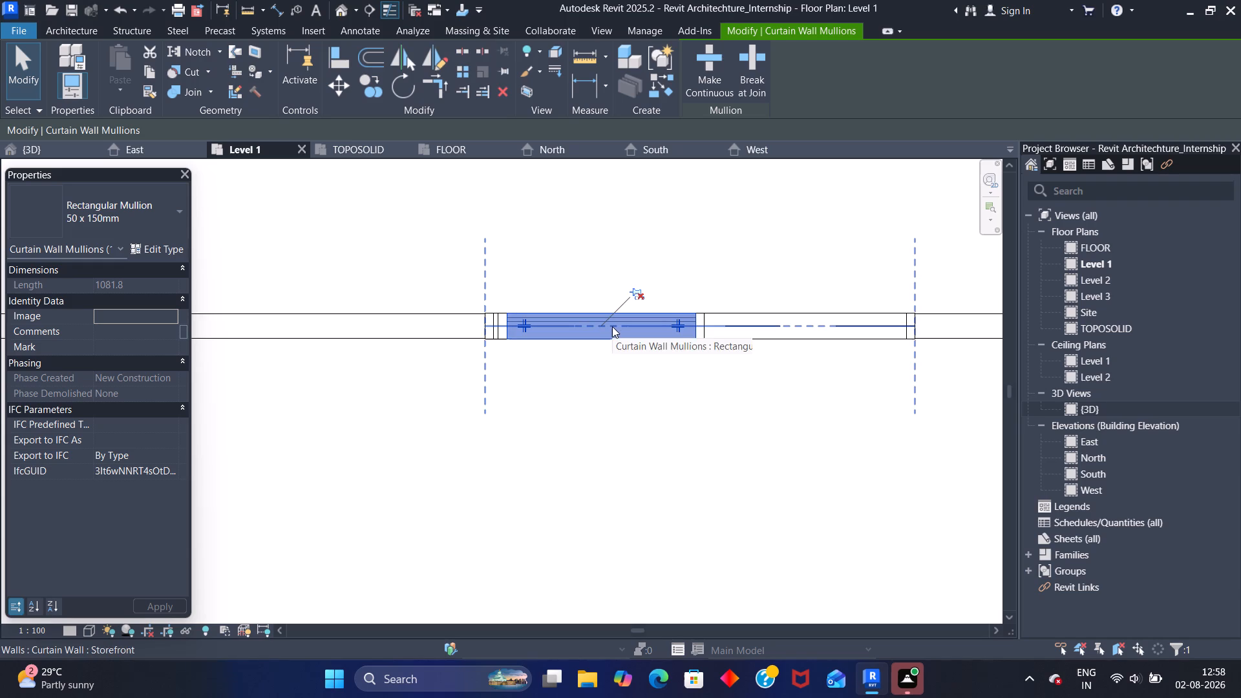
left_click(177, 204)
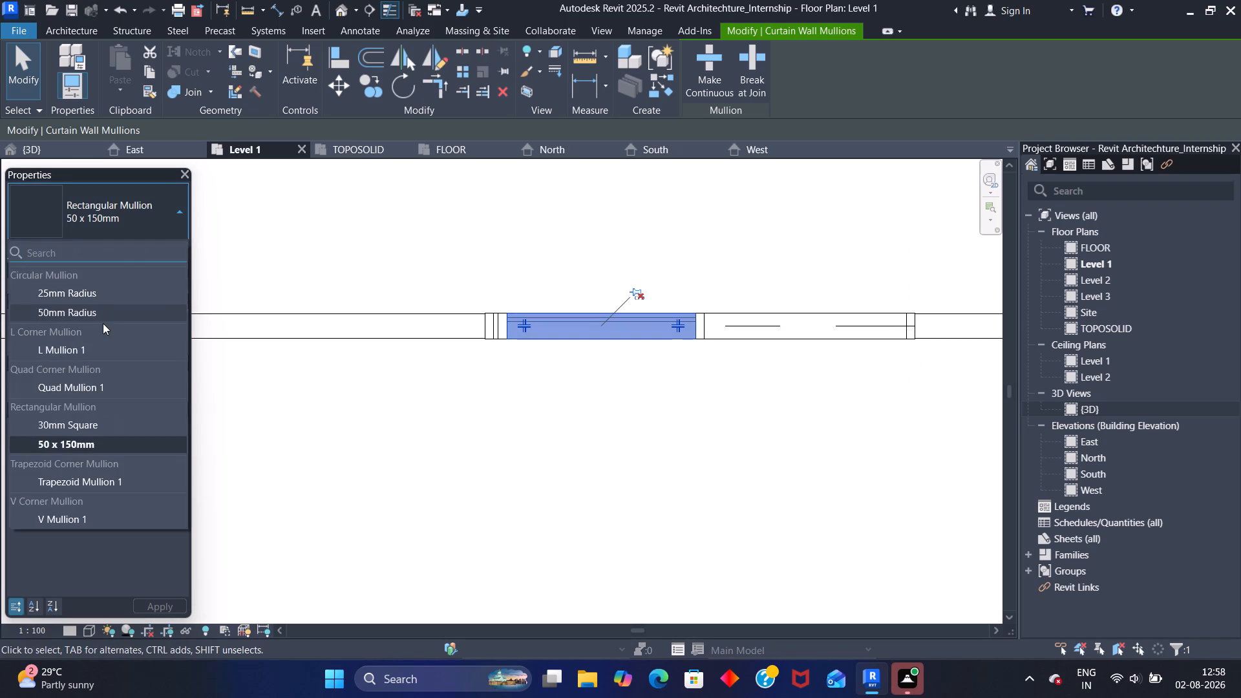
scroll(103, 323, "down", 4)
scroll(105, 343, "up", 2)
key("Escape")
key("Escape")
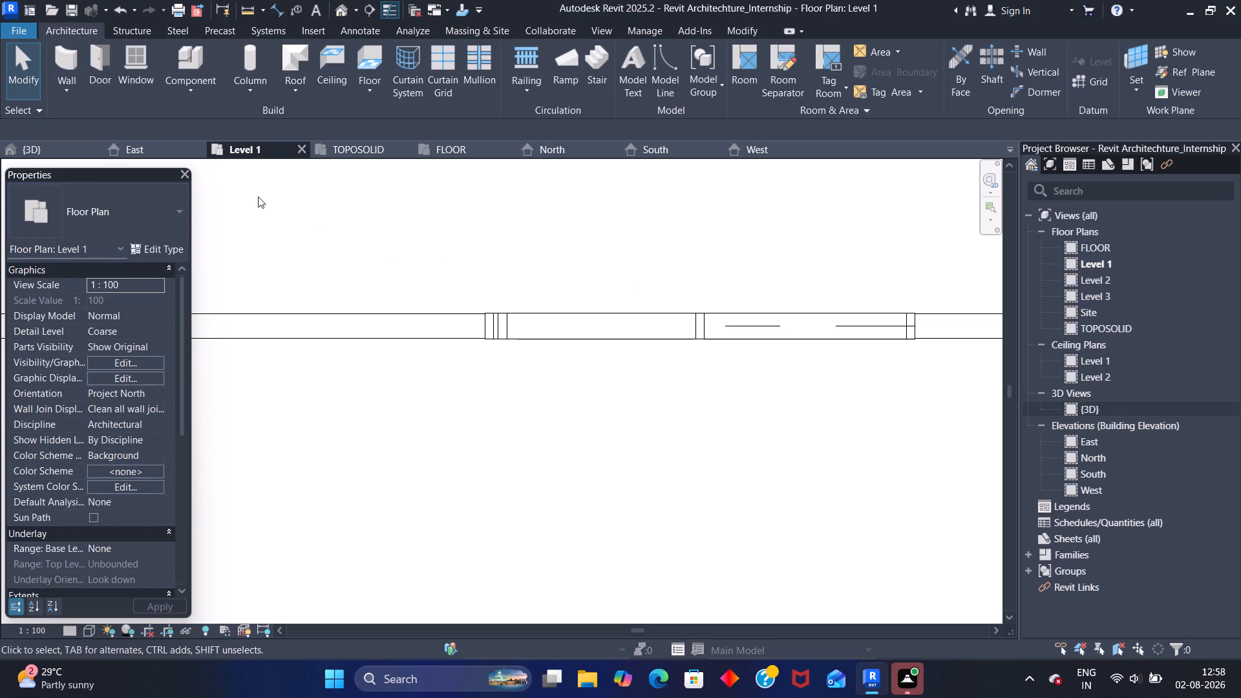
Close the Properties palette and examine the new narrow division at the gate's west end in the 3D view.
left_click(189, 169)
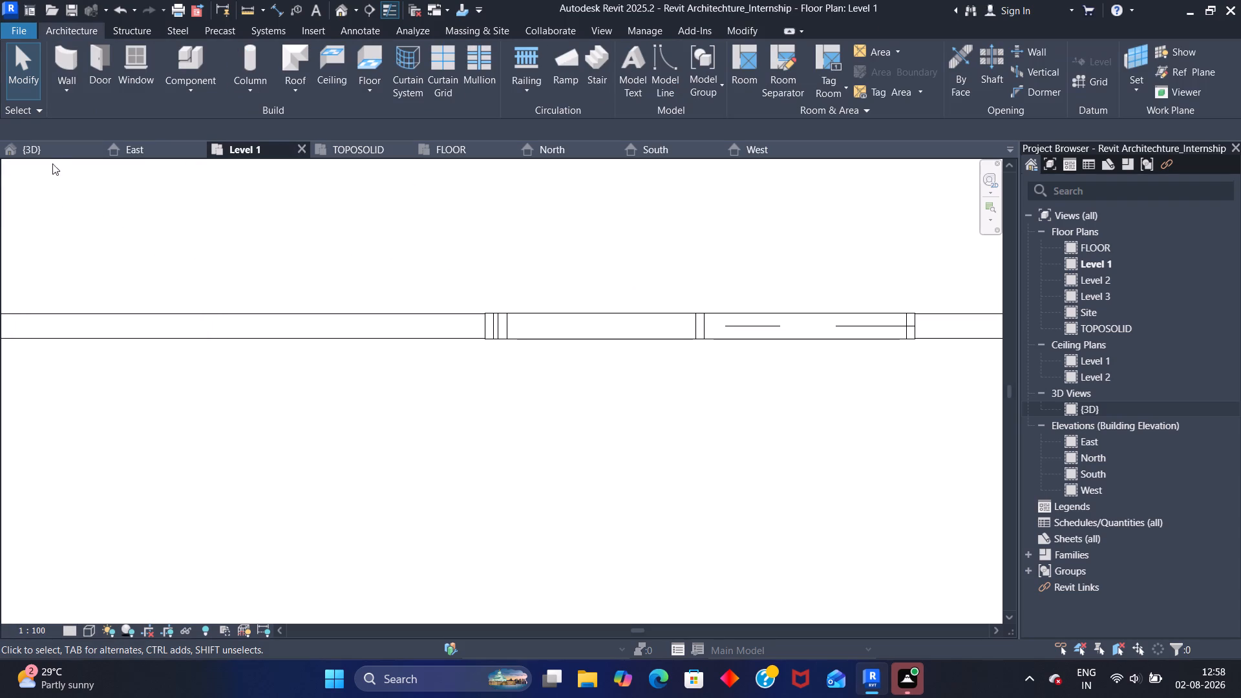
left_click(46, 147)
scroll(504, 368, "up", 3)
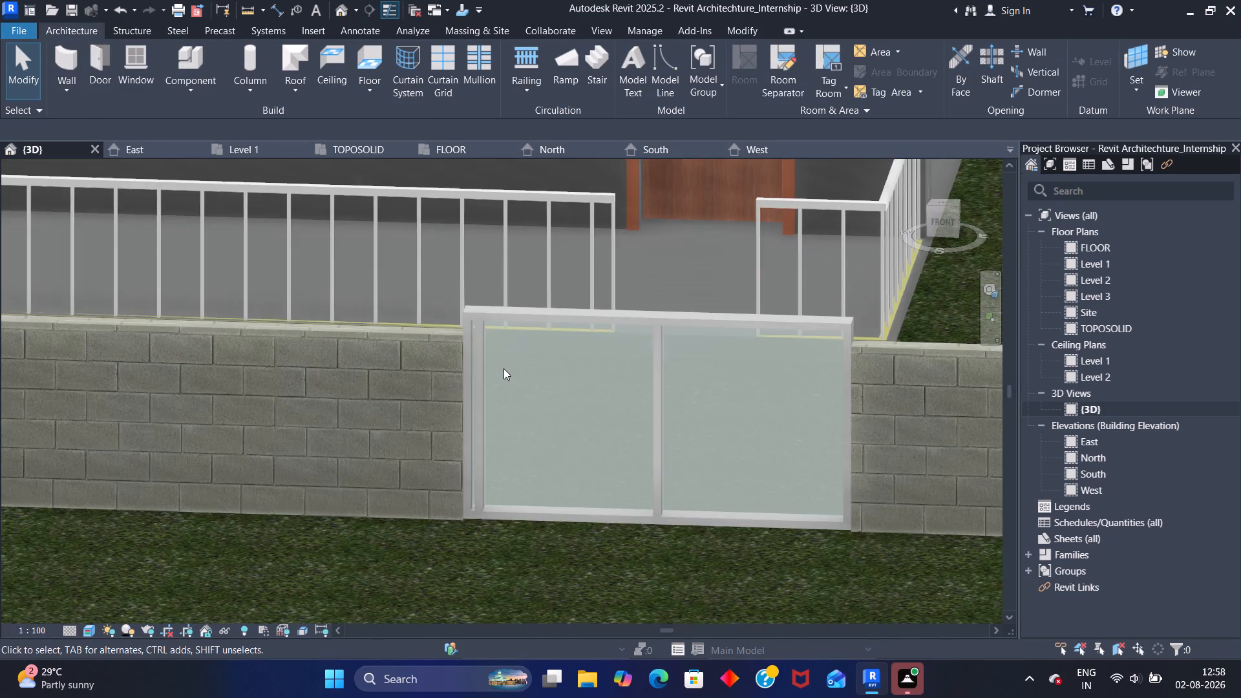
scroll(504, 368, "up", 6)
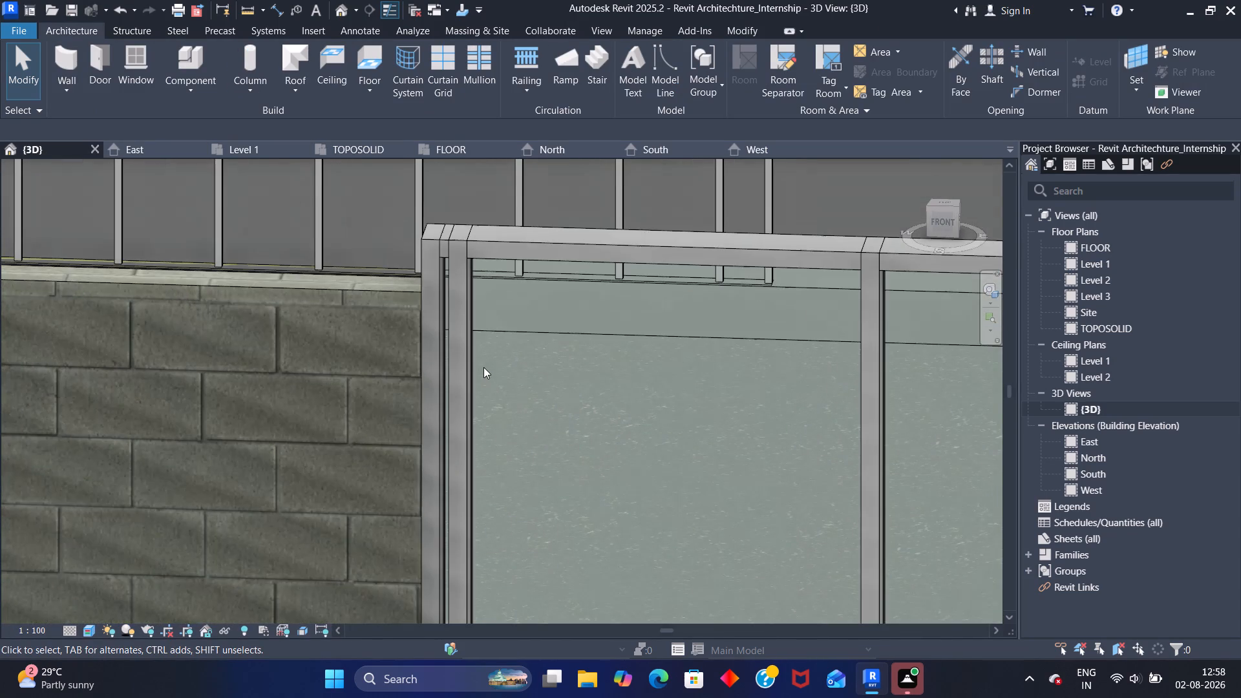
scroll(474, 359, "down", 5)
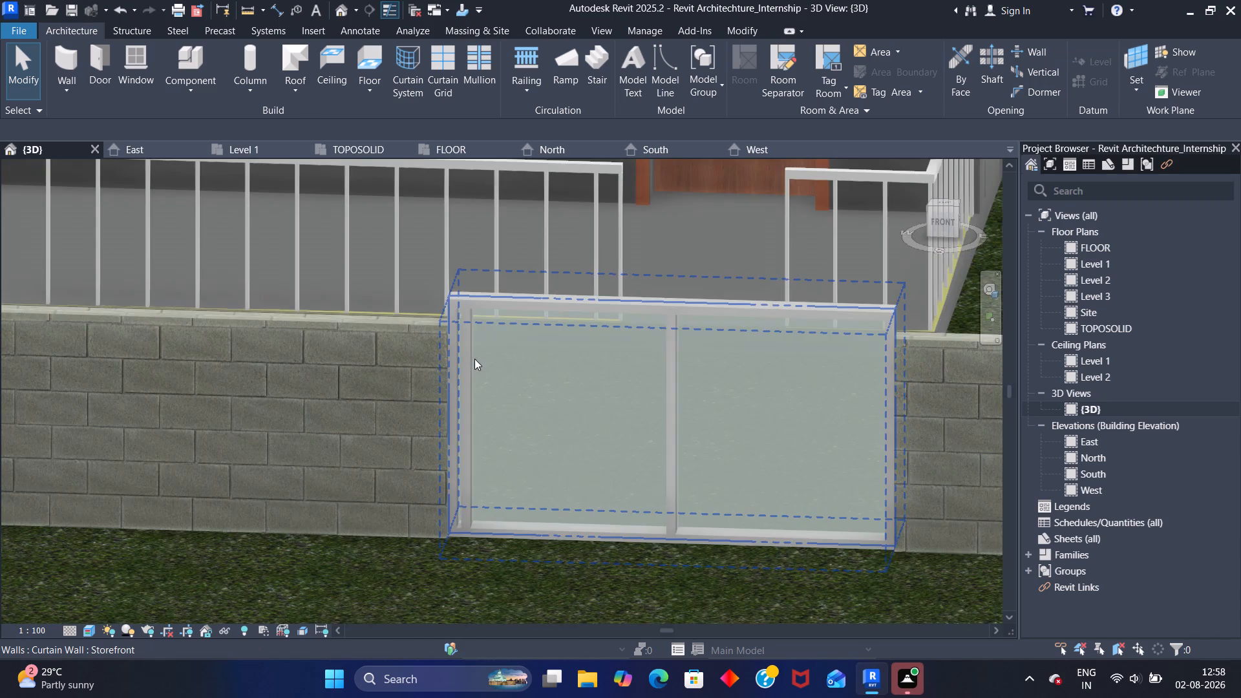
scroll(473, 357, "down", 2)
scroll(553, 293, "down", 3)
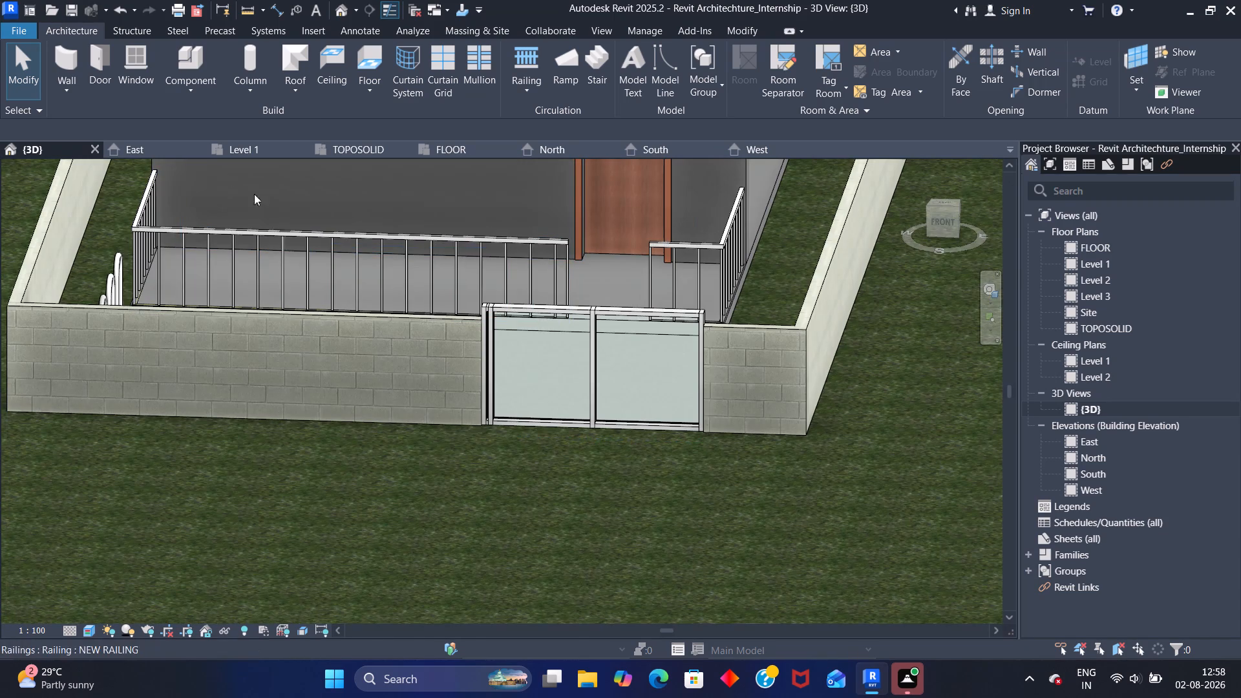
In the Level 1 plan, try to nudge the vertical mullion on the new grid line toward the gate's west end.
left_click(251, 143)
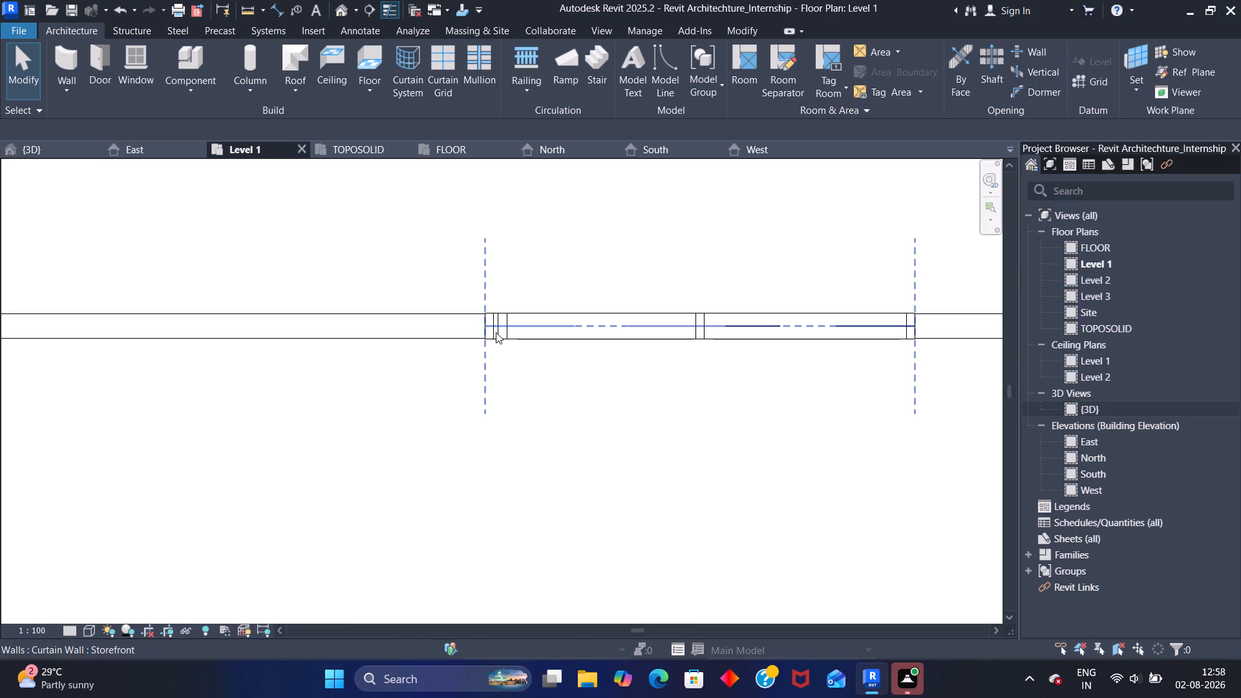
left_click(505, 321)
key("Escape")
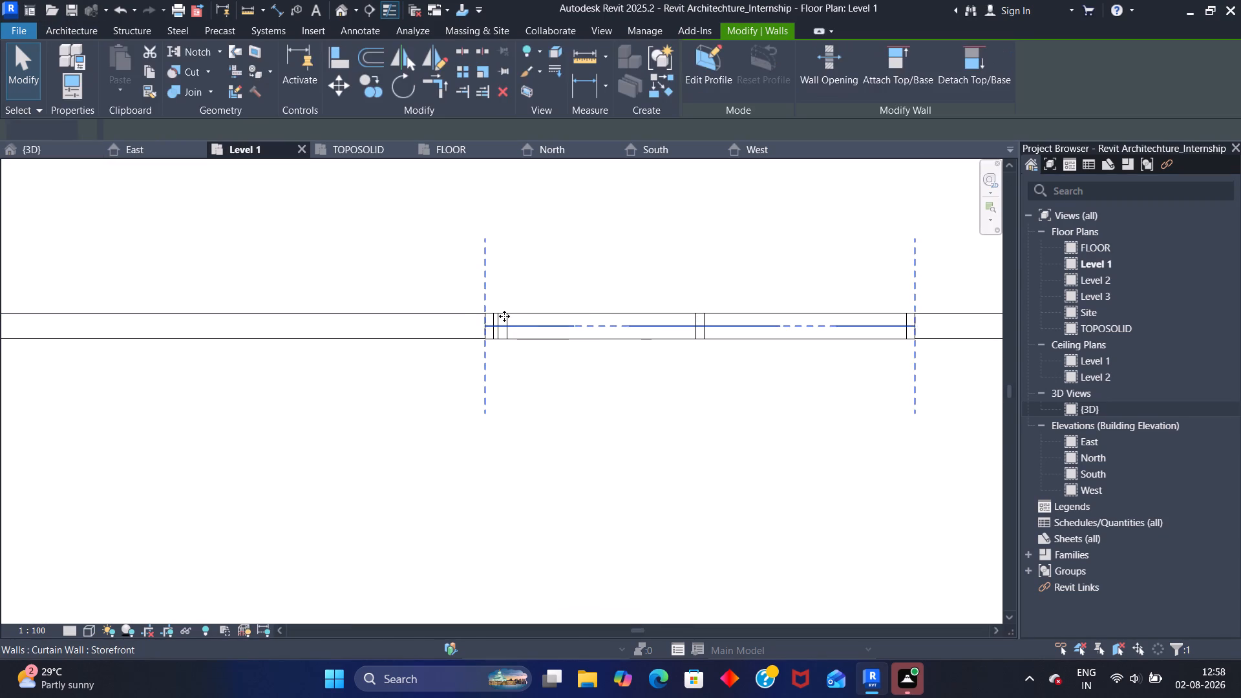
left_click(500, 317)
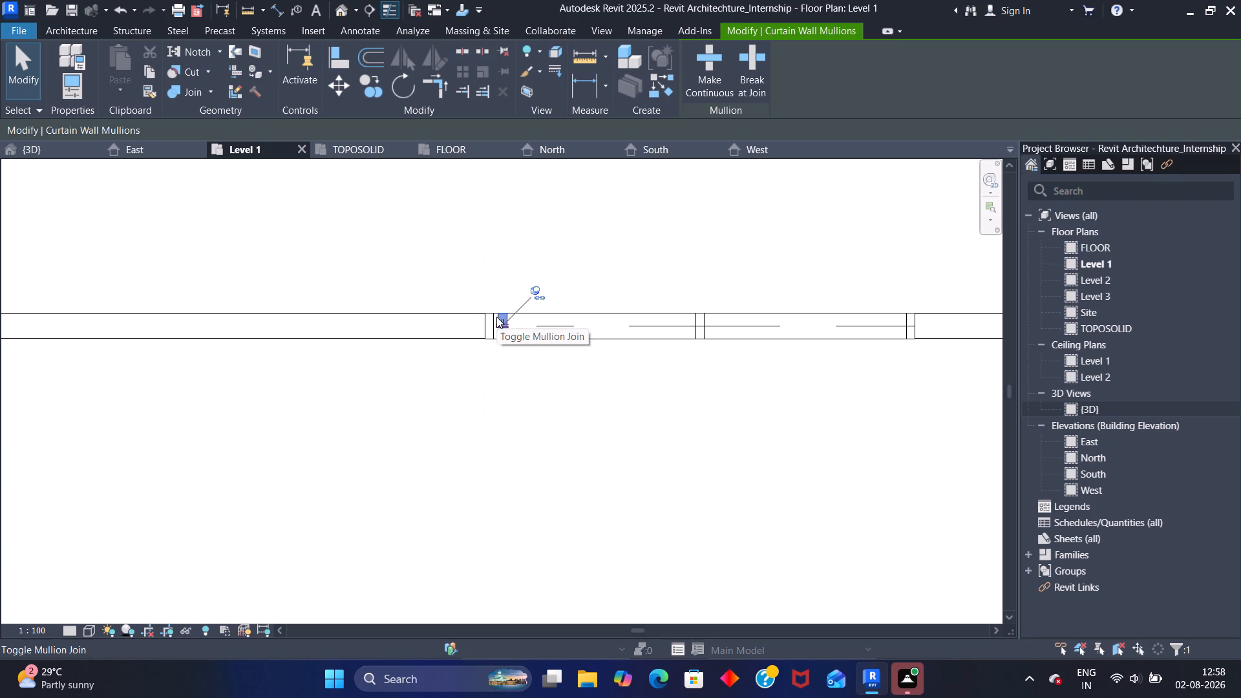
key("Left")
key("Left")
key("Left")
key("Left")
Unpin the vertical mullion on the new grid line, try nudging it west, and delete it.
left_click(541, 290)
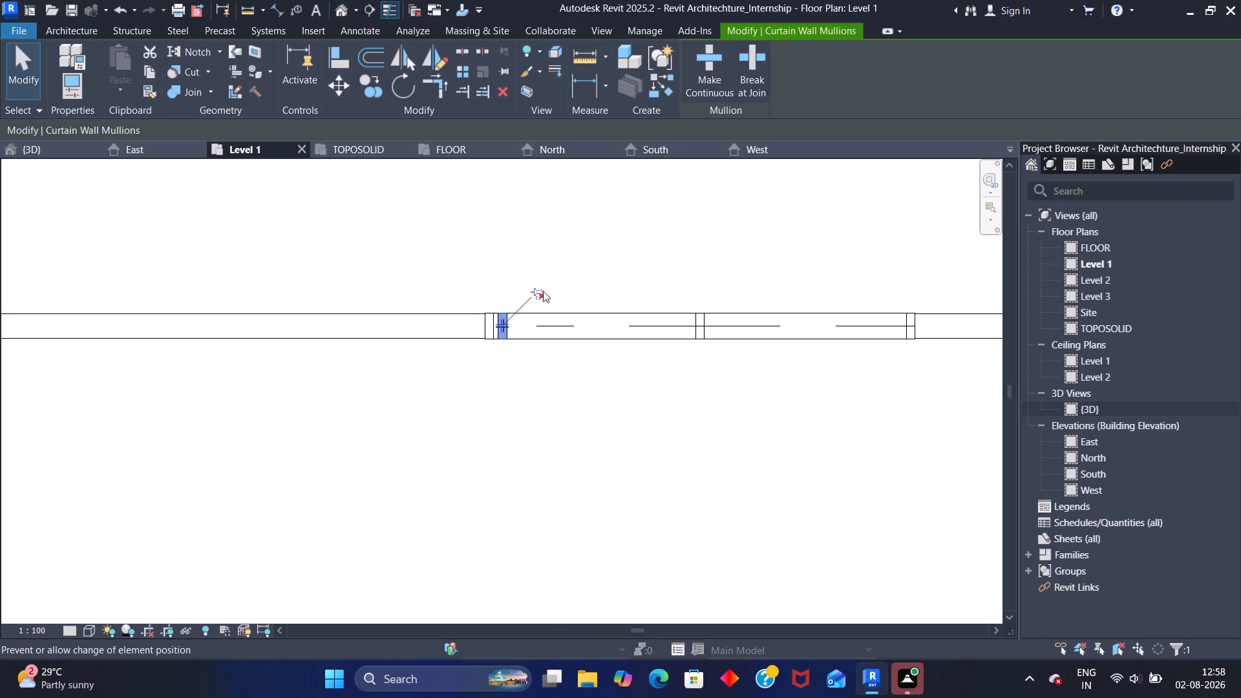
key("Left")
key("Left")
key("Left")
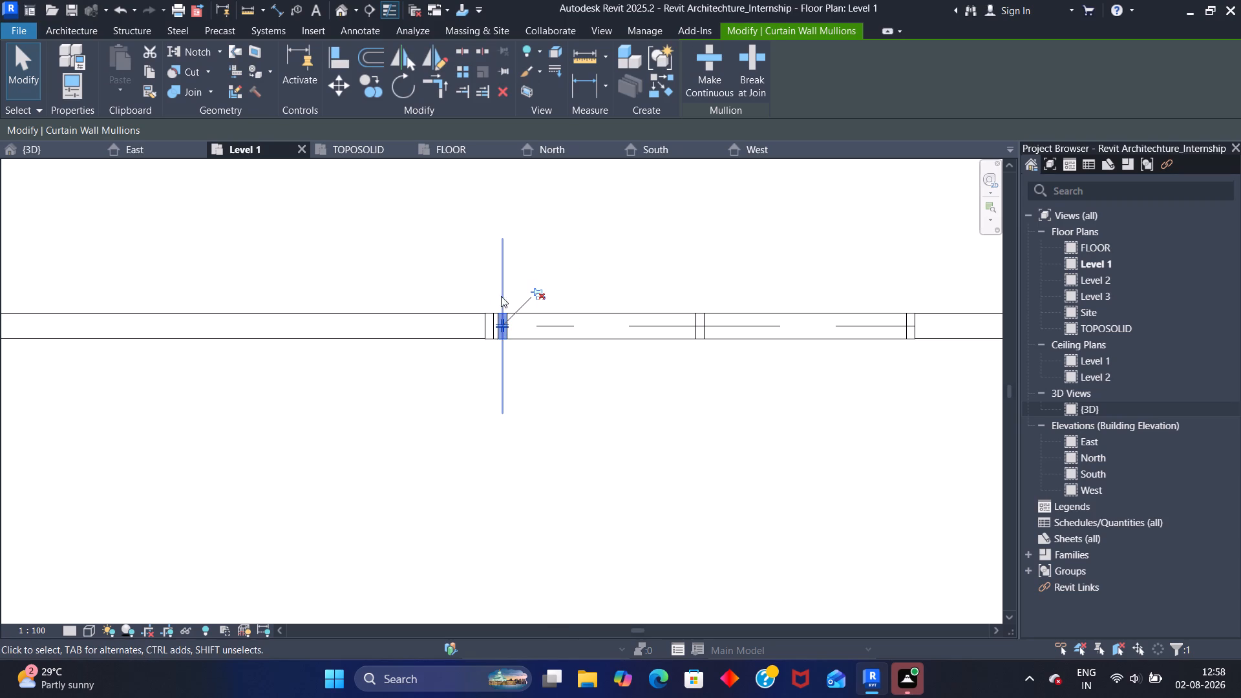
scroll(503, 312, "up", 11)
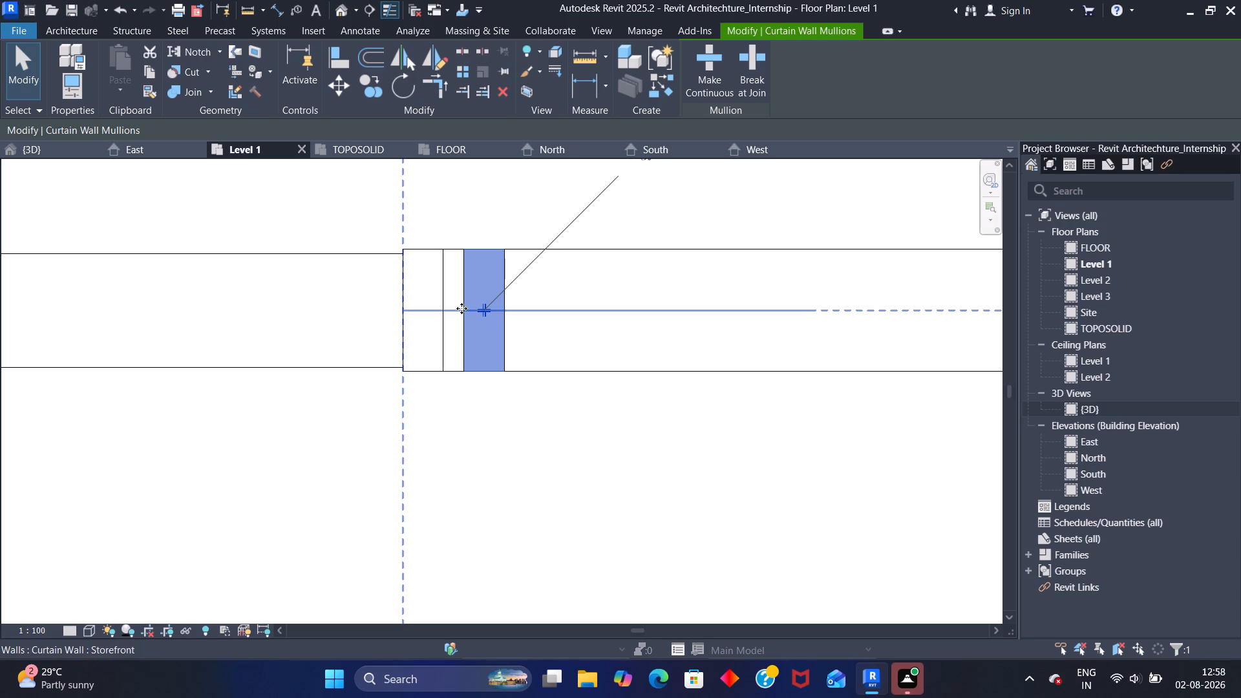
key("Left")
key("Left")
key("Left")
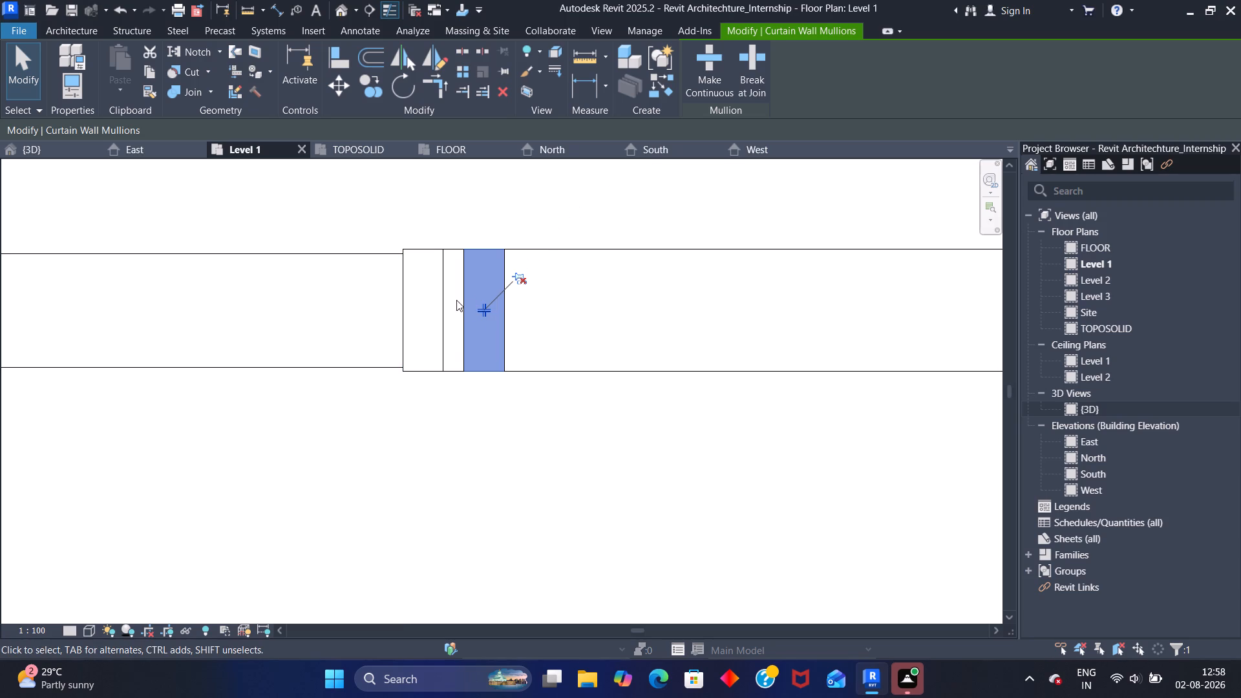
key("Left")
key("Left")
key("Left")
key("Left")
key("Up")
key("Up")
key("Down")
key("Down")
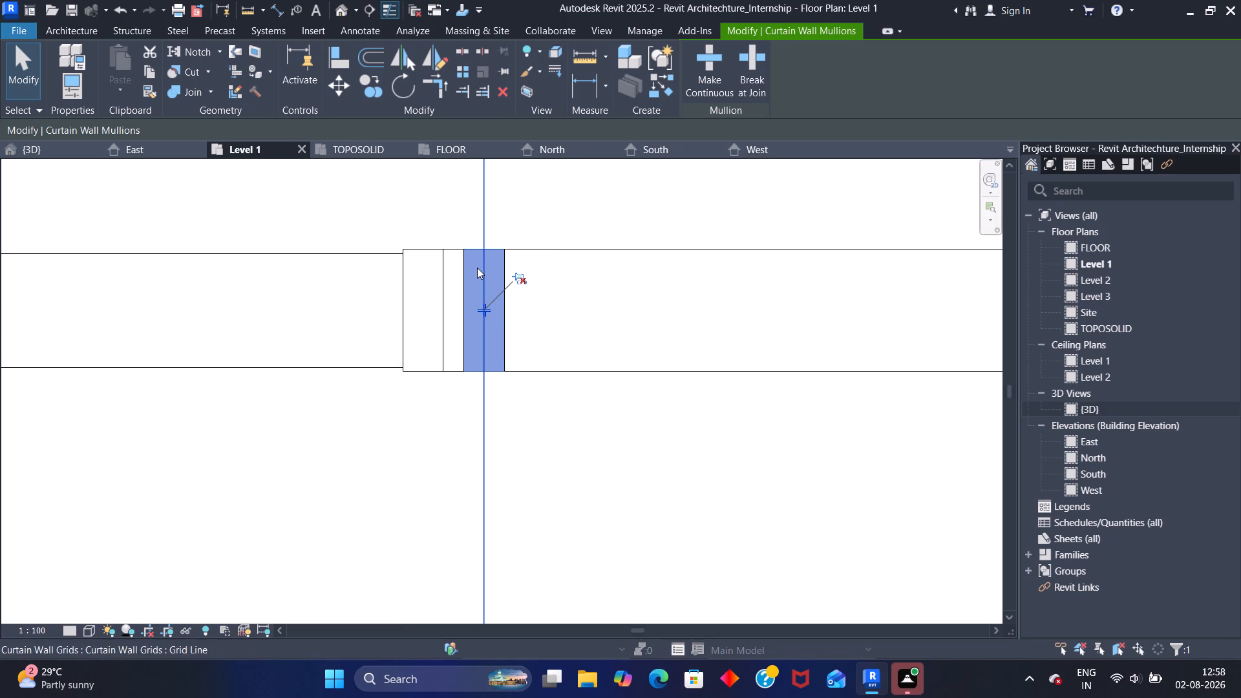
key("Delete")
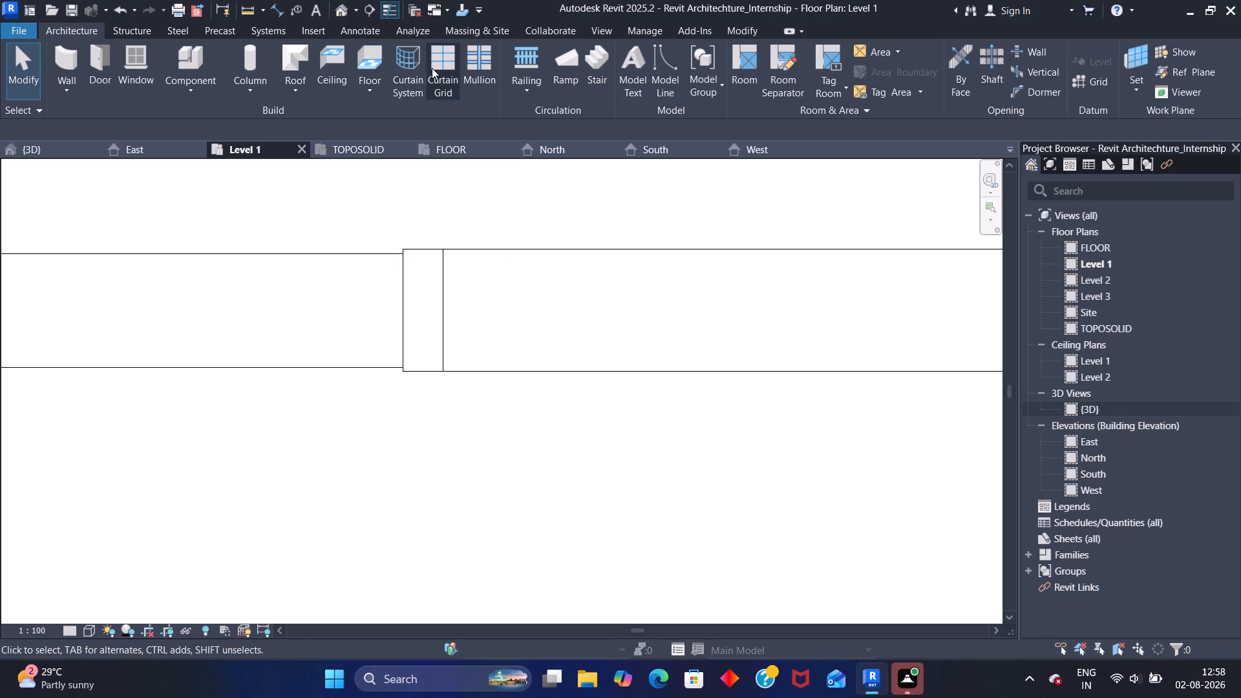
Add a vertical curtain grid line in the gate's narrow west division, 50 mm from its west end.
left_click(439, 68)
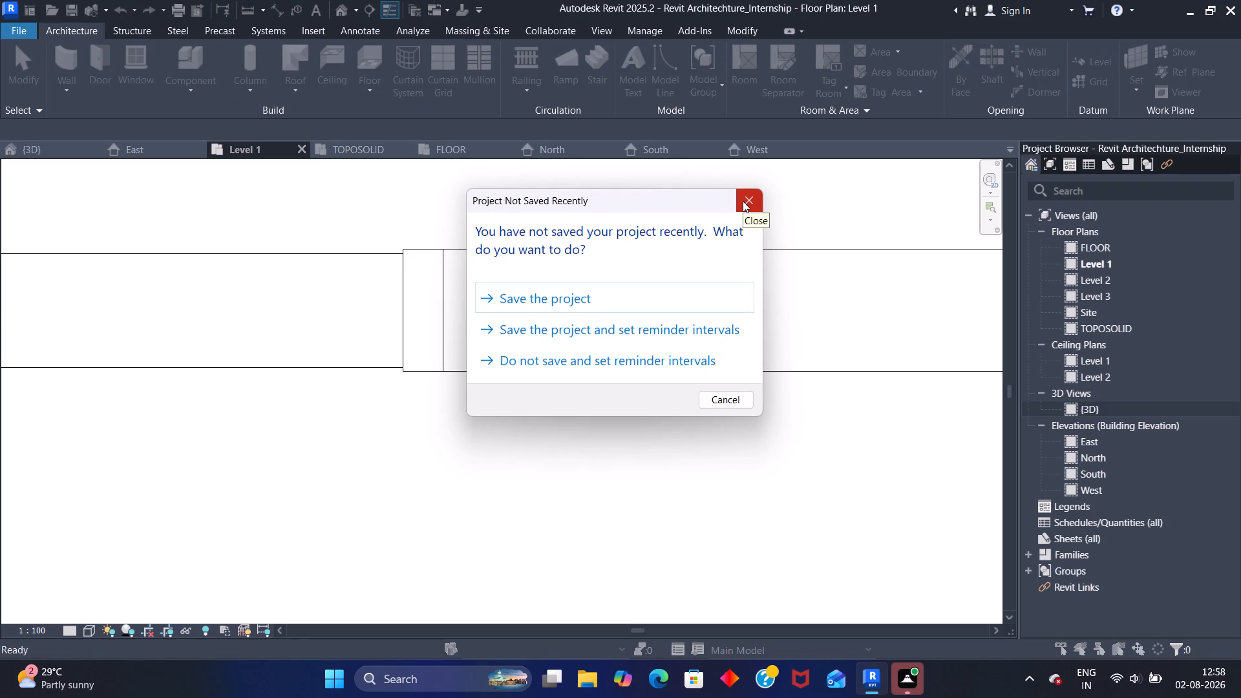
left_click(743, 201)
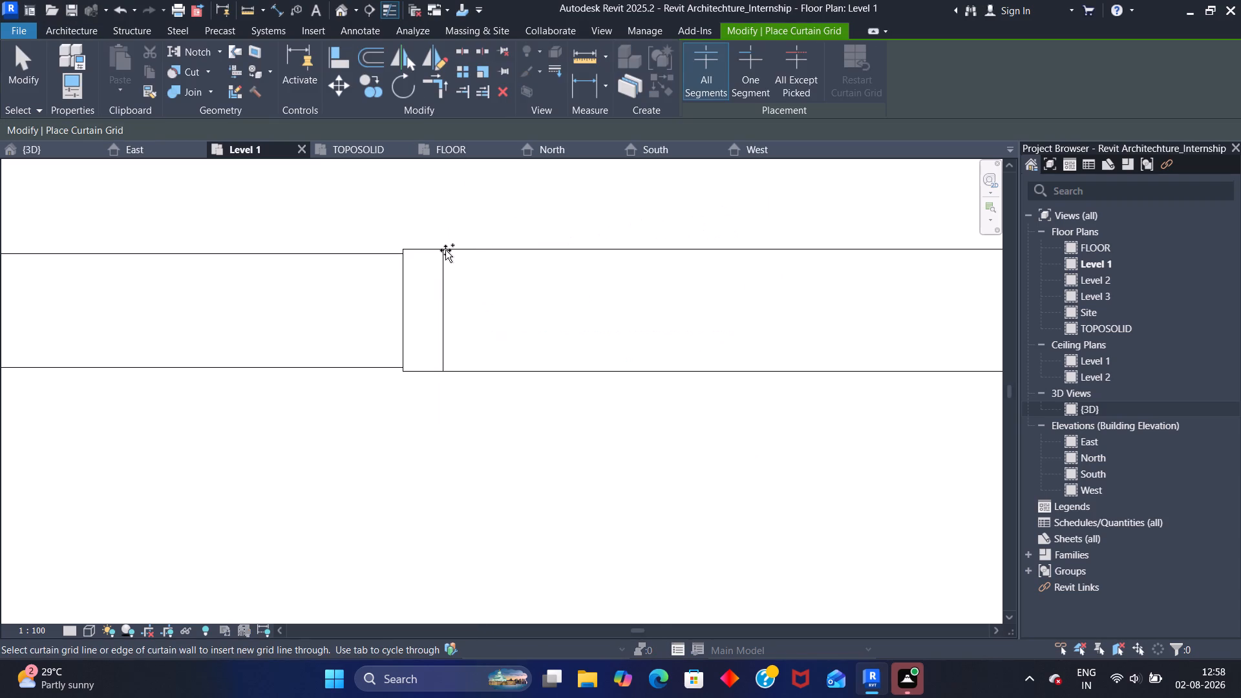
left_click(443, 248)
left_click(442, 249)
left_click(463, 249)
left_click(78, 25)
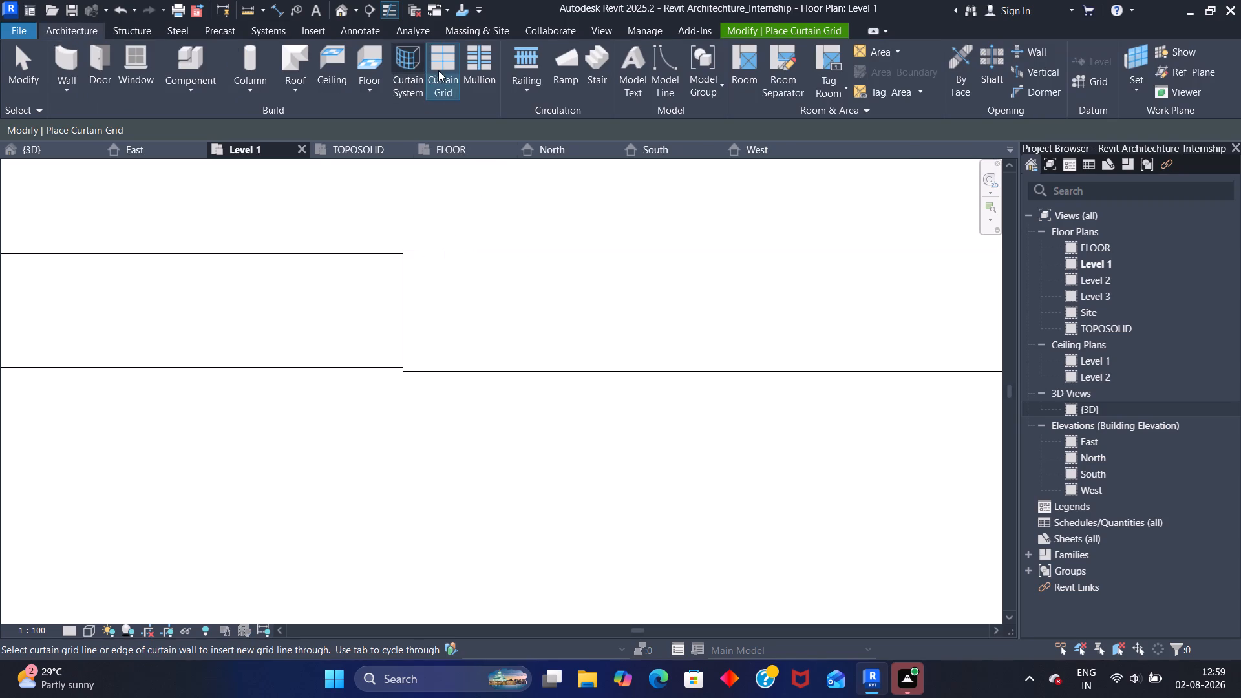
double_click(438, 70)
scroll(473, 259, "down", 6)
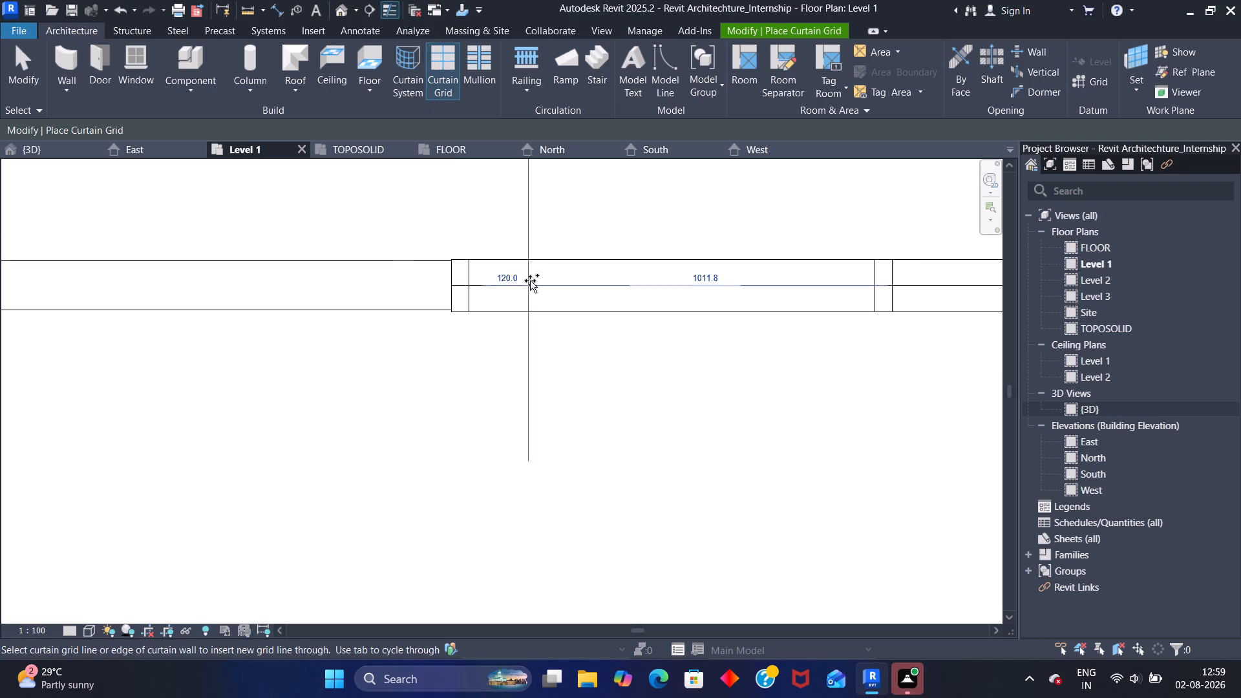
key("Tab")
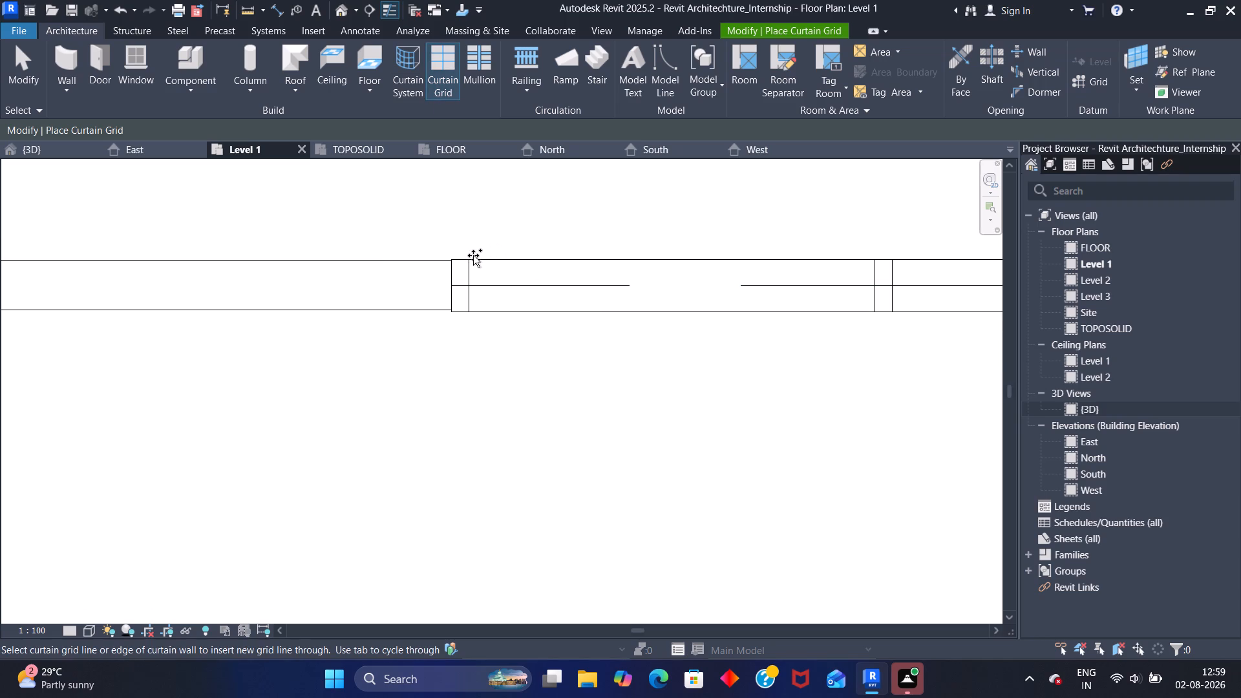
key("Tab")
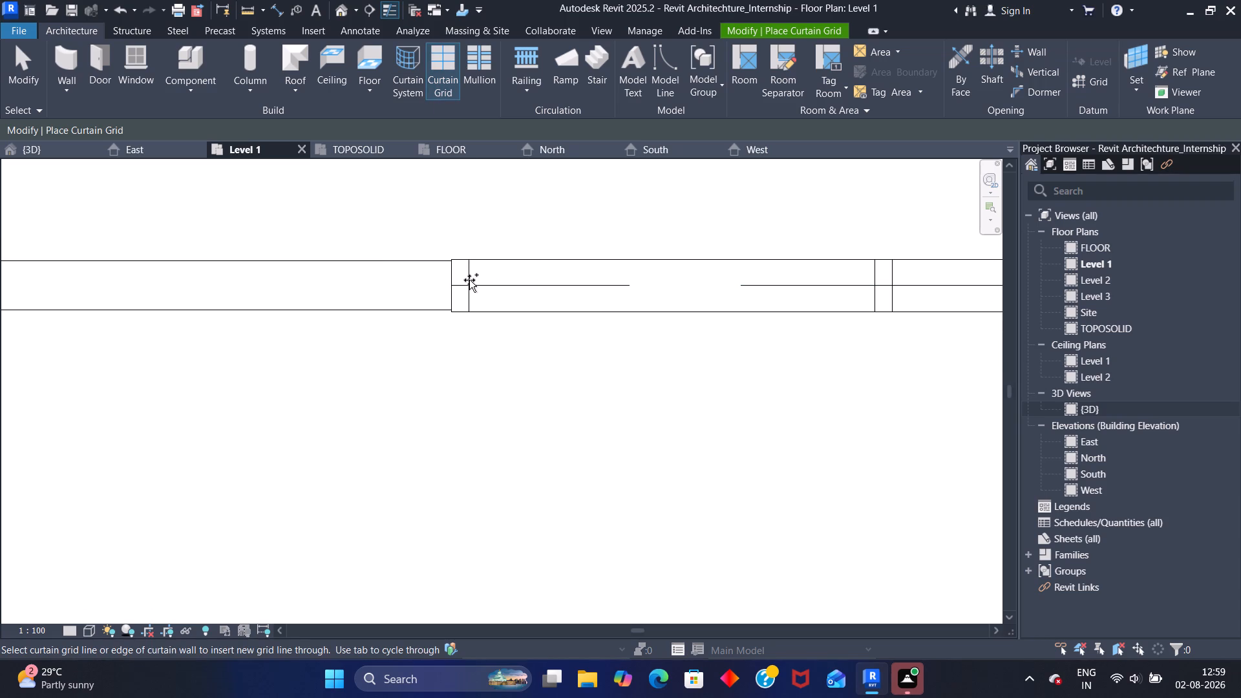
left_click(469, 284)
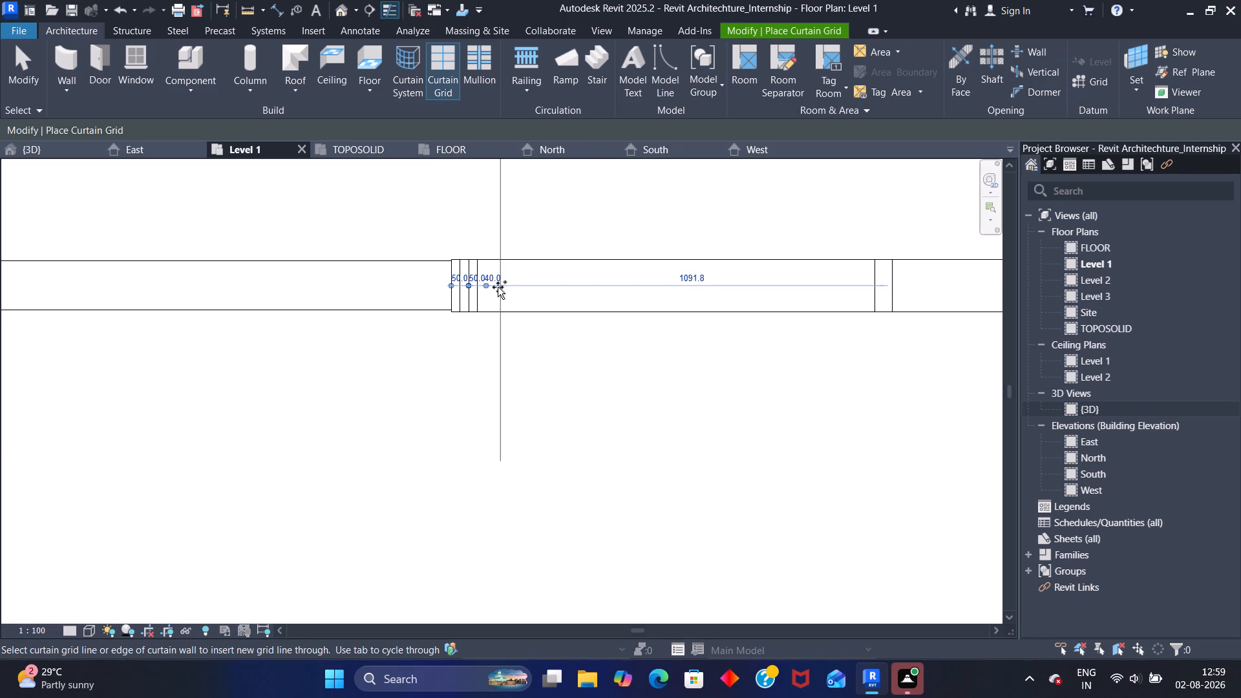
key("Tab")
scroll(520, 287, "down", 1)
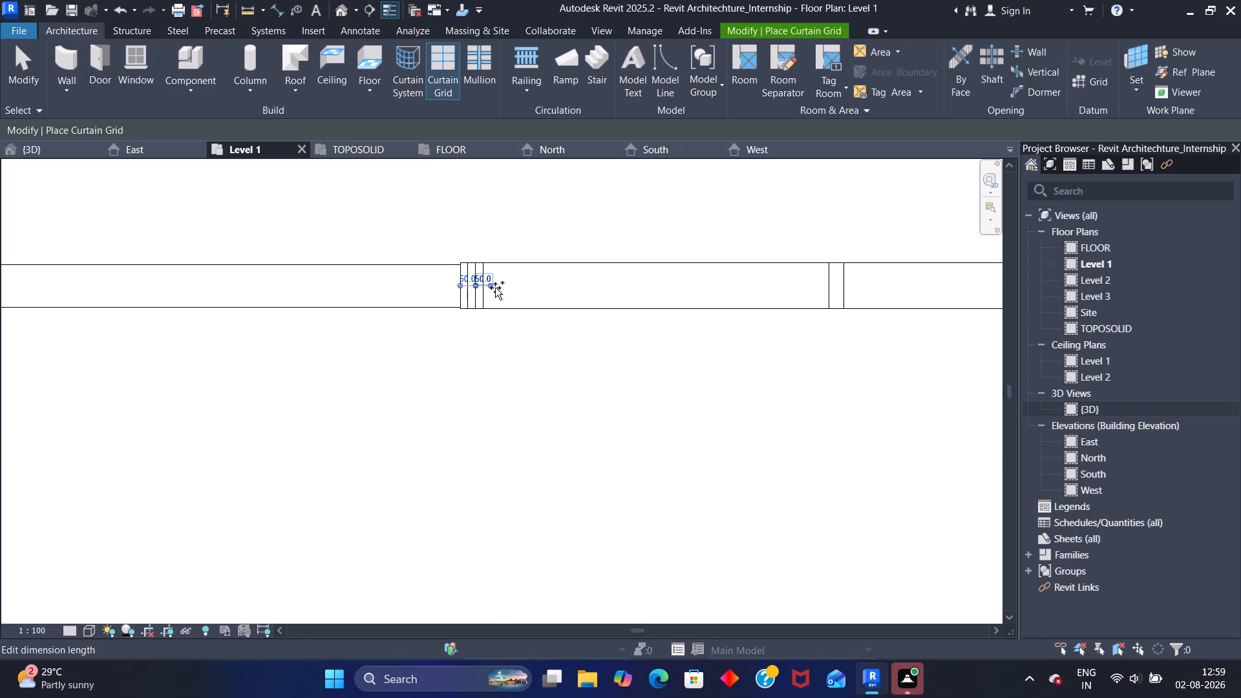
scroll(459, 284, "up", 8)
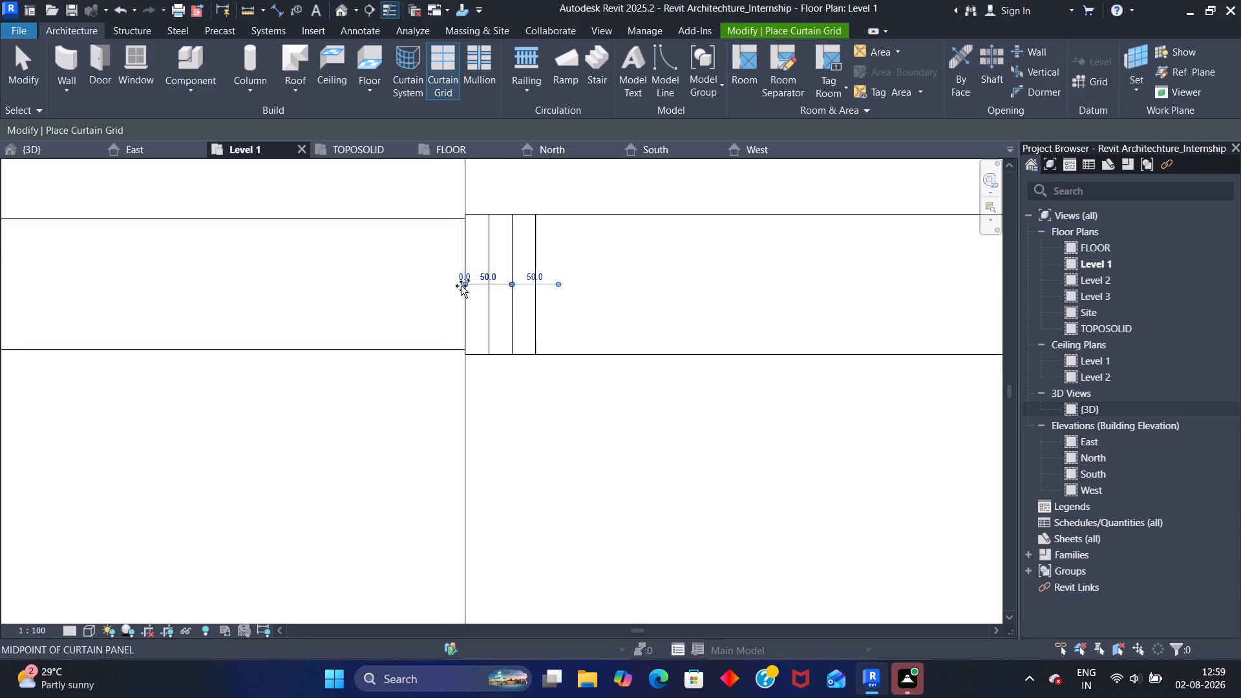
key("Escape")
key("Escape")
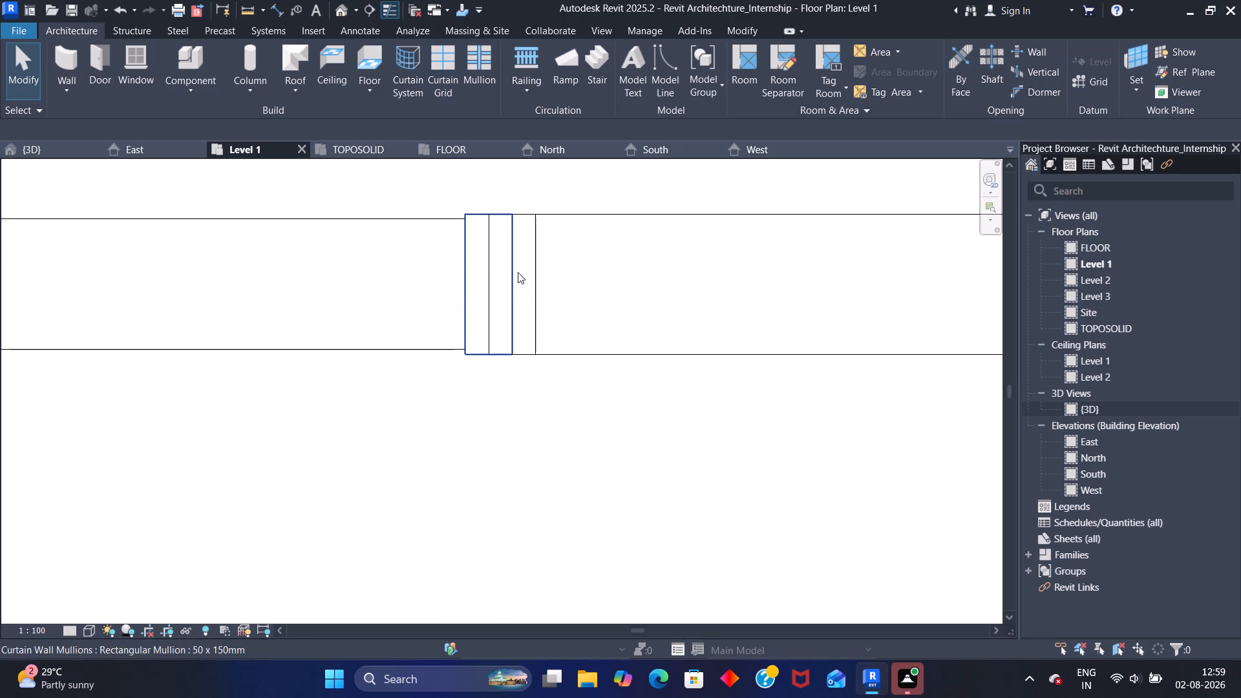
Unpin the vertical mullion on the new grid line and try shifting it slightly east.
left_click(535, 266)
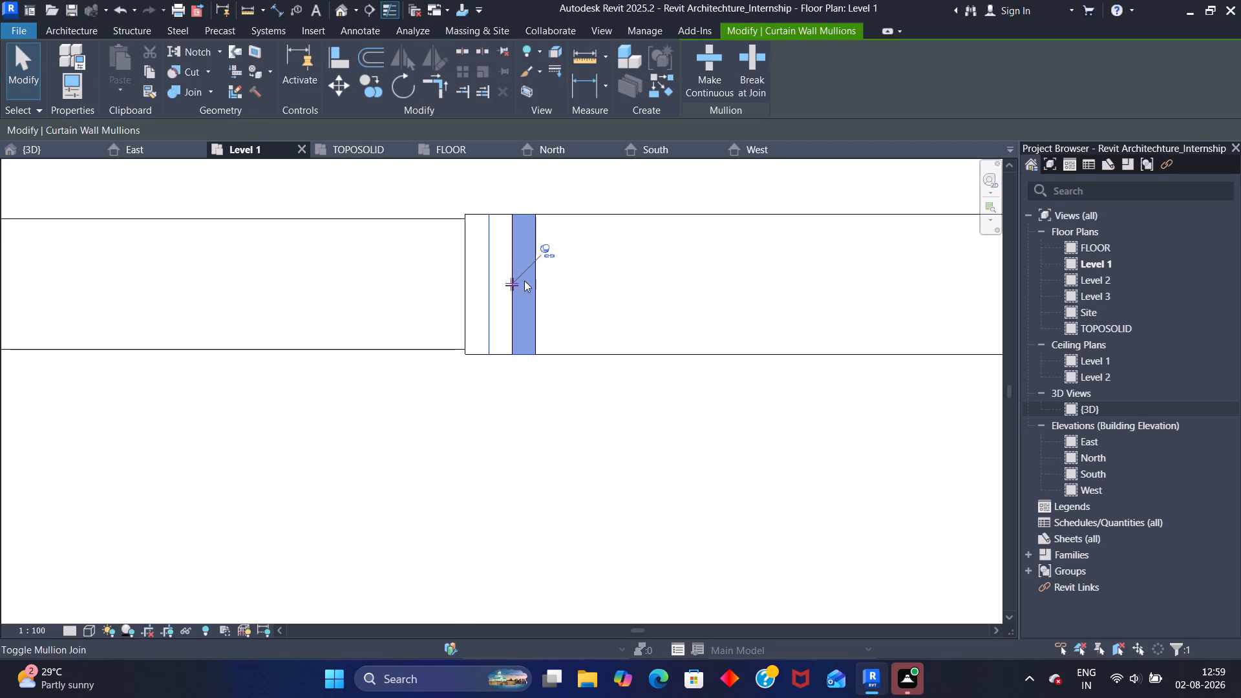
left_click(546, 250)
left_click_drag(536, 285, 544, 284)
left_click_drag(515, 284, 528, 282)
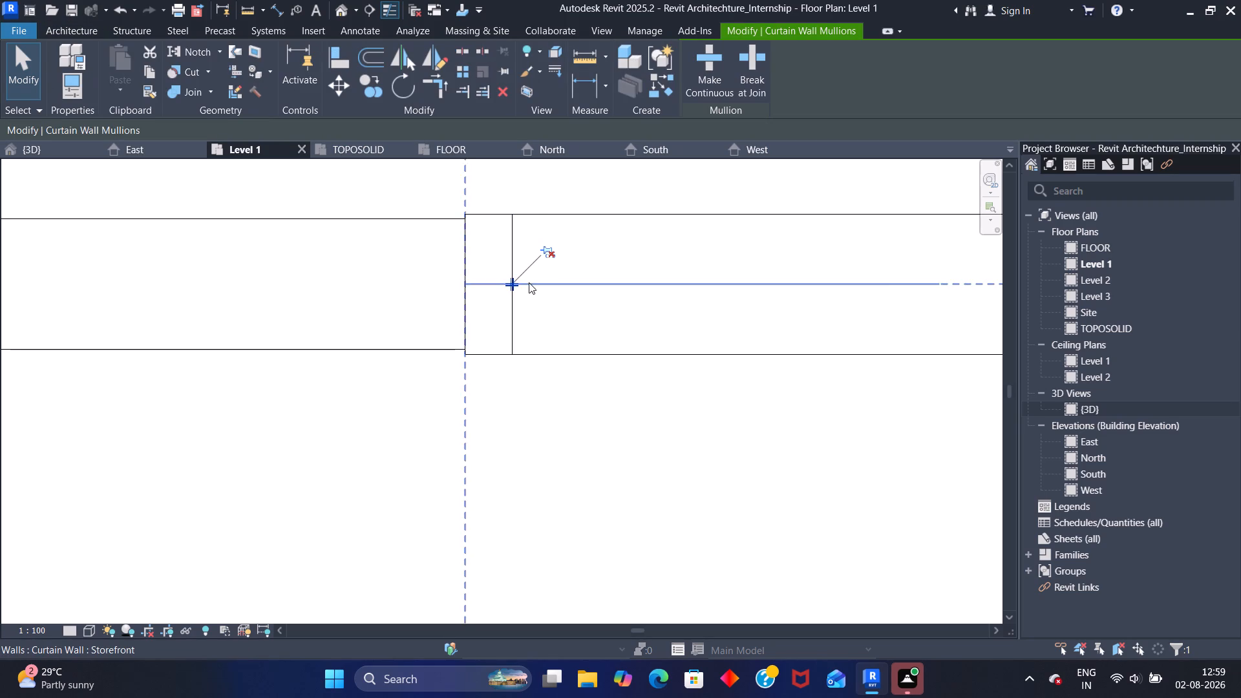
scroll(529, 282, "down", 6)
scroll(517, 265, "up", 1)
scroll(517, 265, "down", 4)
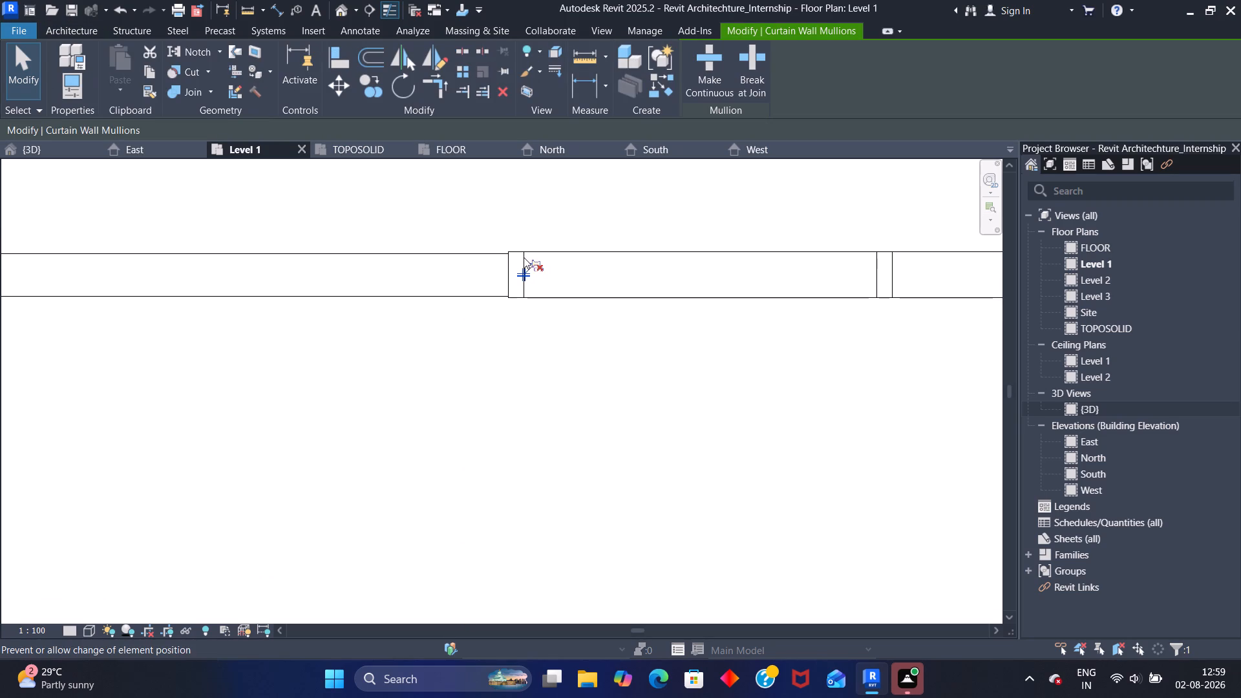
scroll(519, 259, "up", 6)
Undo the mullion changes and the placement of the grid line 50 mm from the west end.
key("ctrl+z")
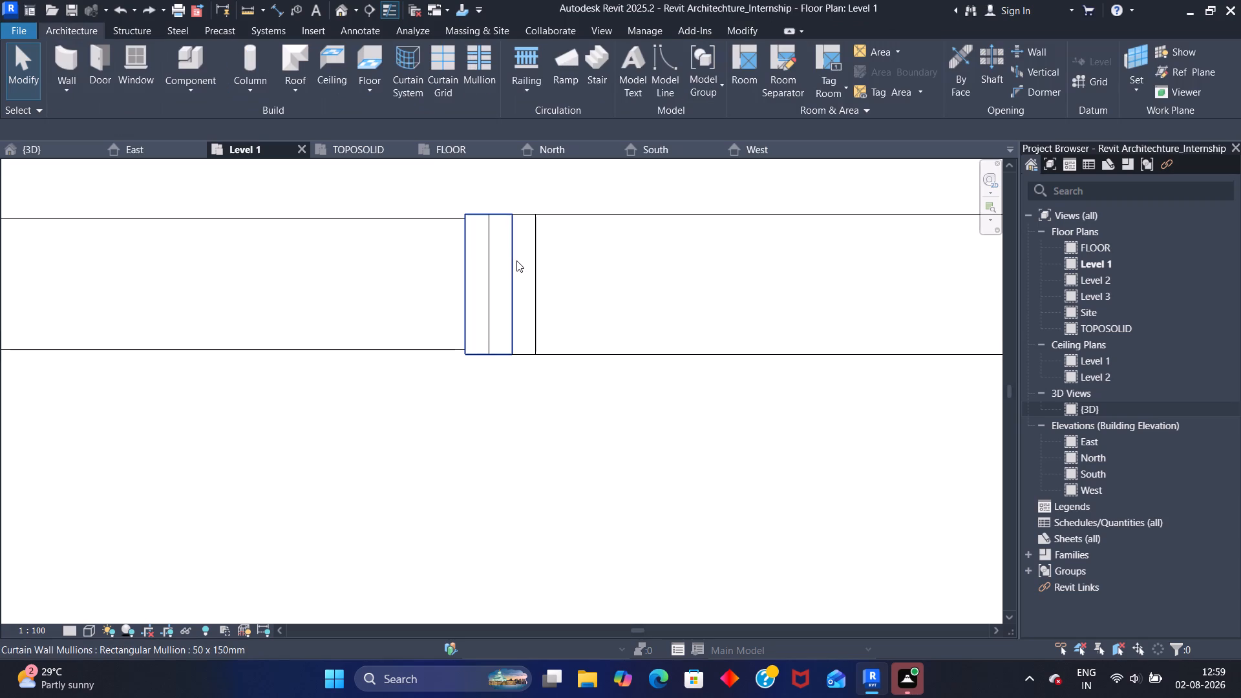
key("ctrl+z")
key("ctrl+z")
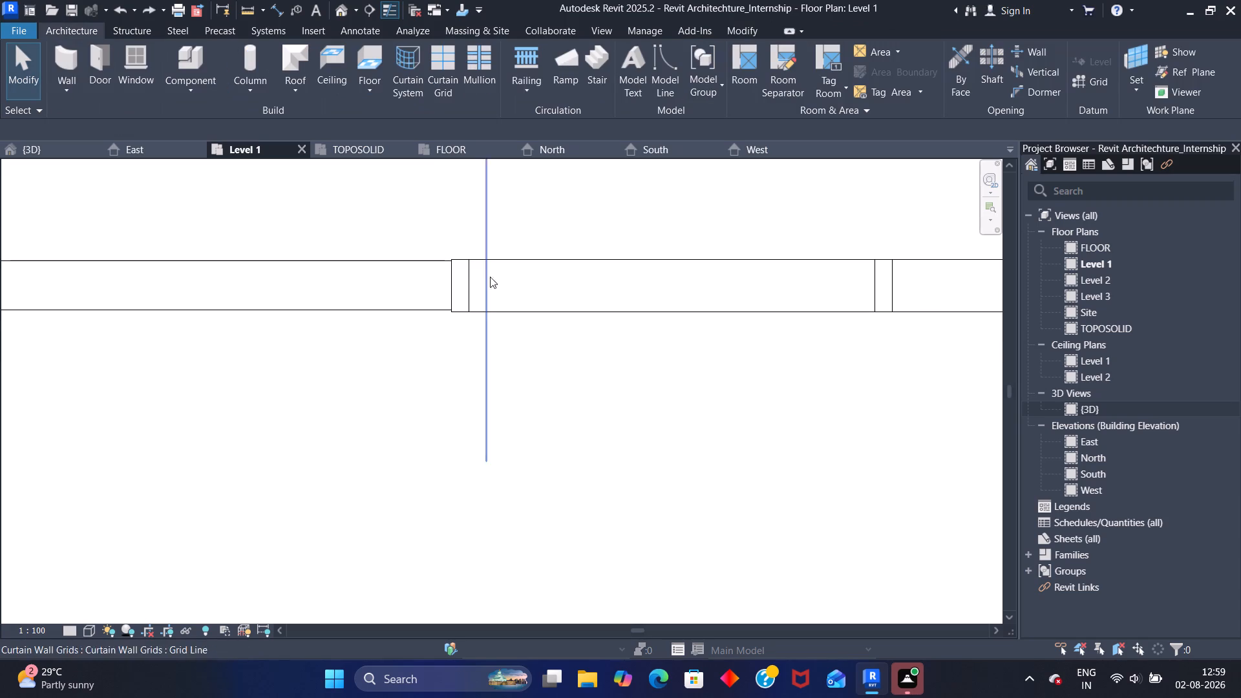
Place a vertical curtain grid line at one-third of the narrow west panel, 66.7 mm from the gate's west end, and check it in 3D.
left_click(446, 58)
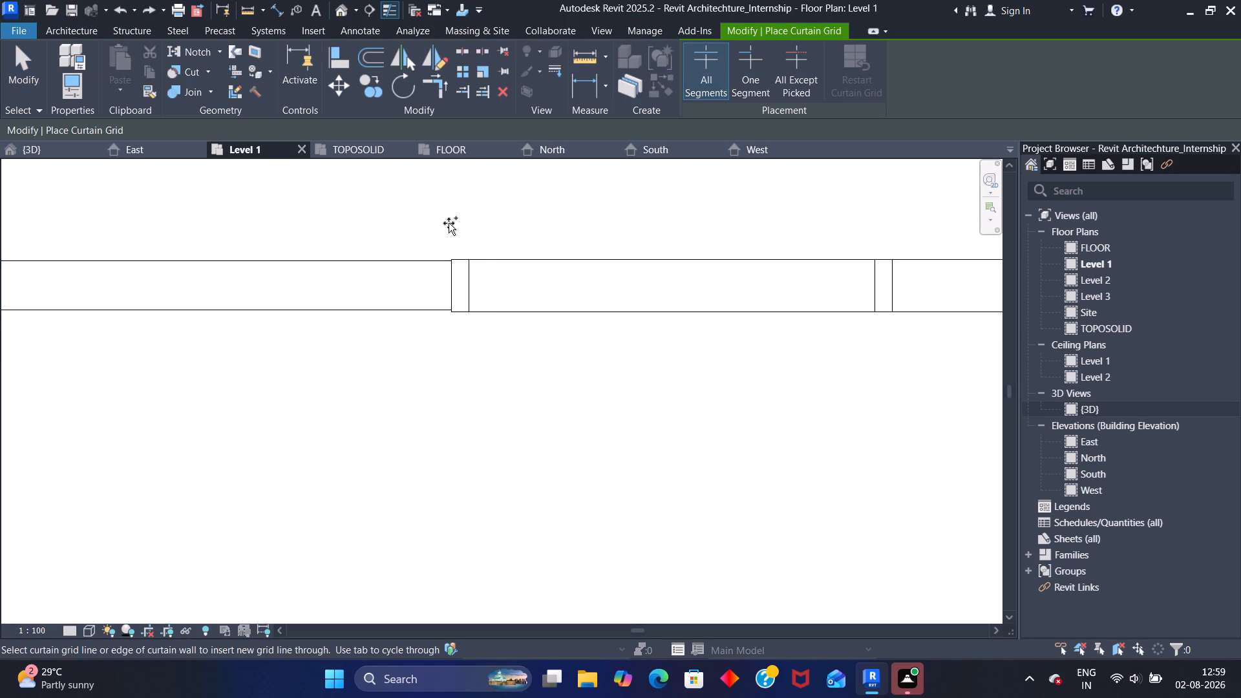
key("Tab")
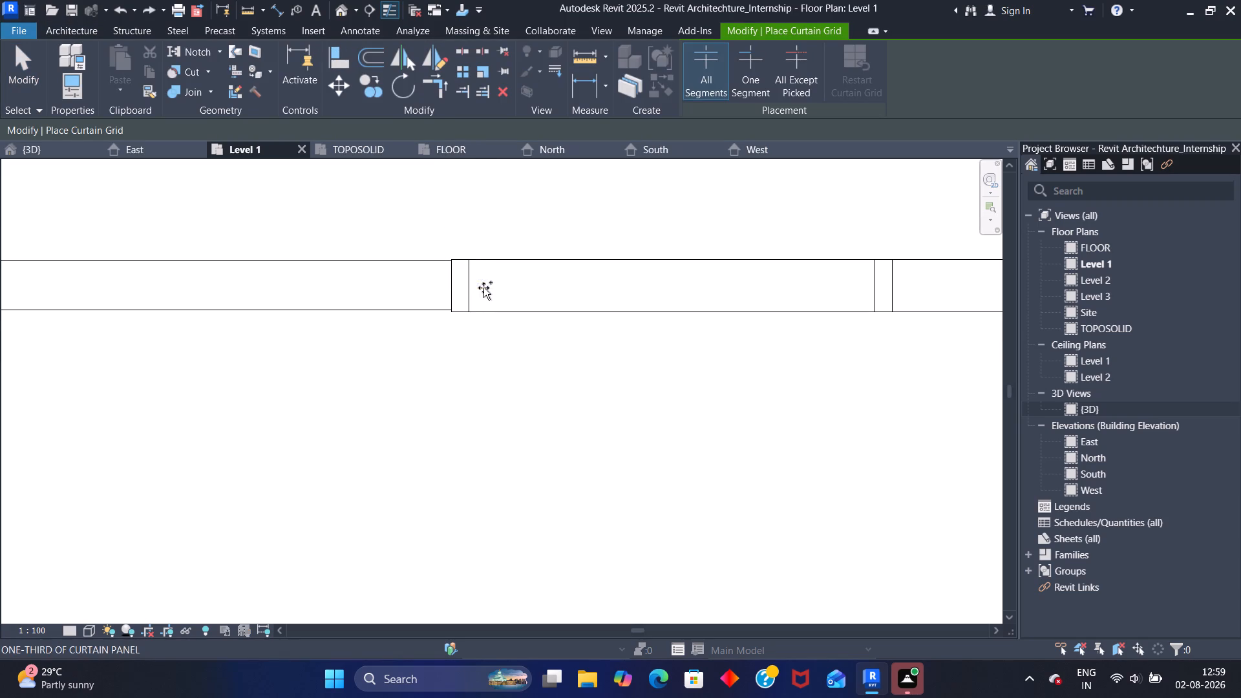
left_click(489, 285)
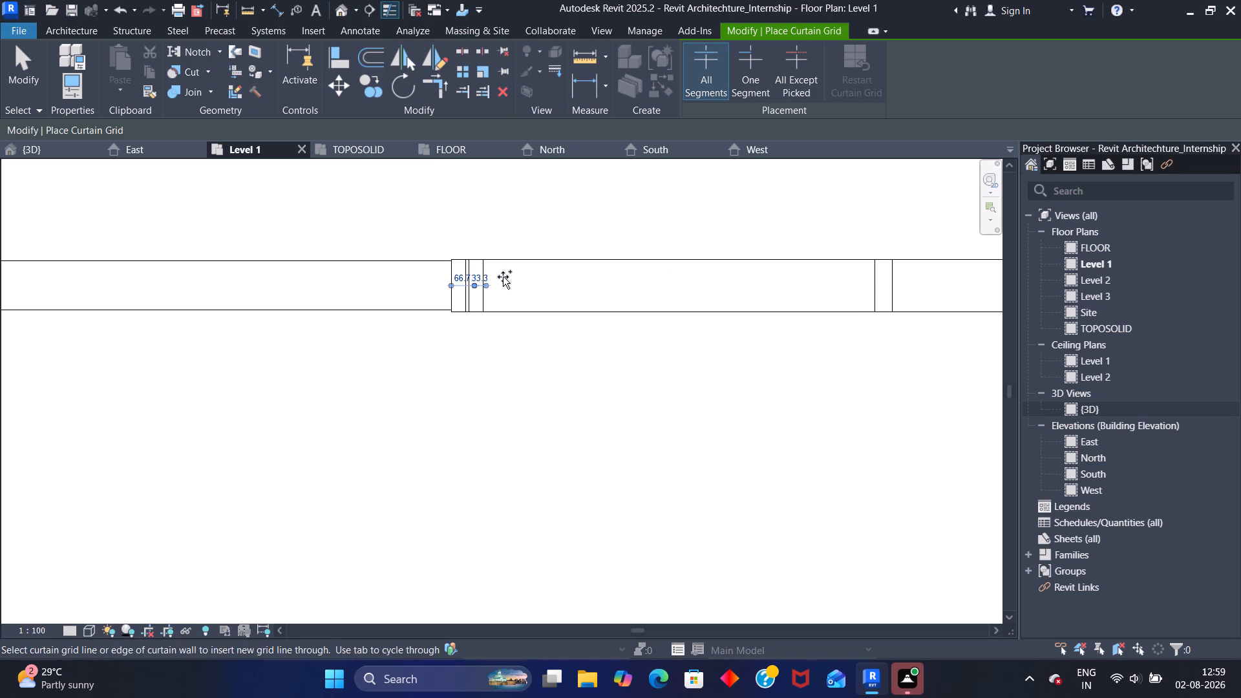
left_click_drag(485, 283, 497, 286)
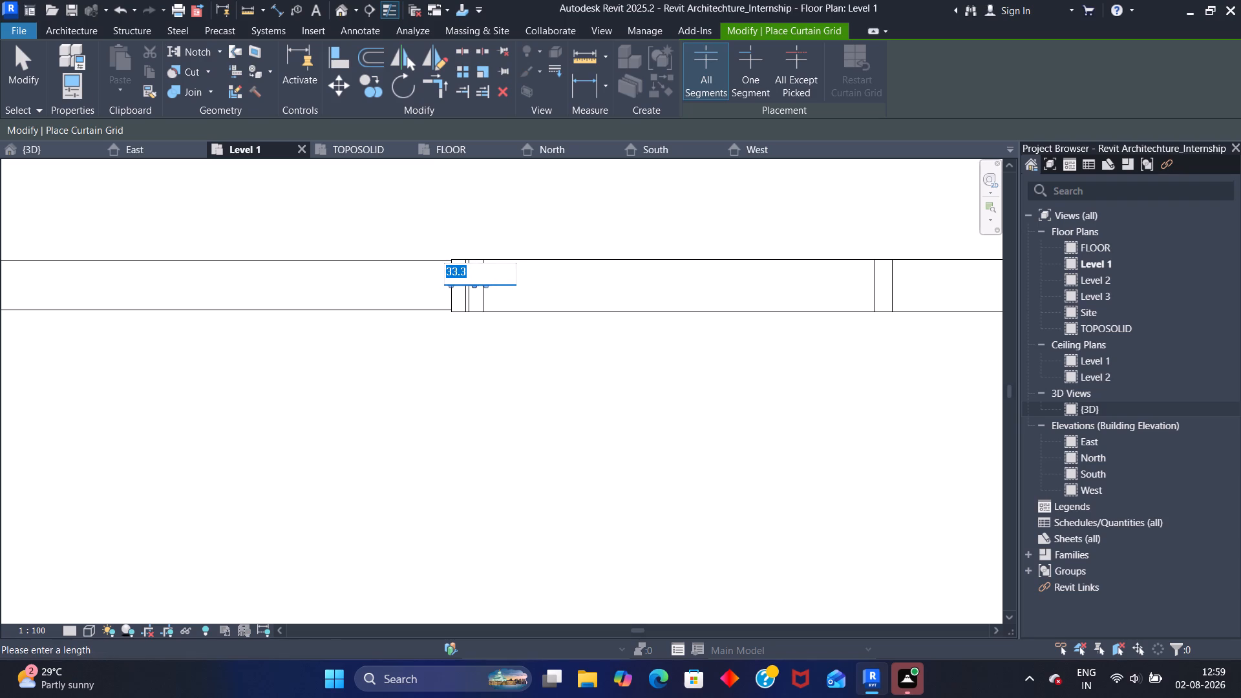
key("Escape")
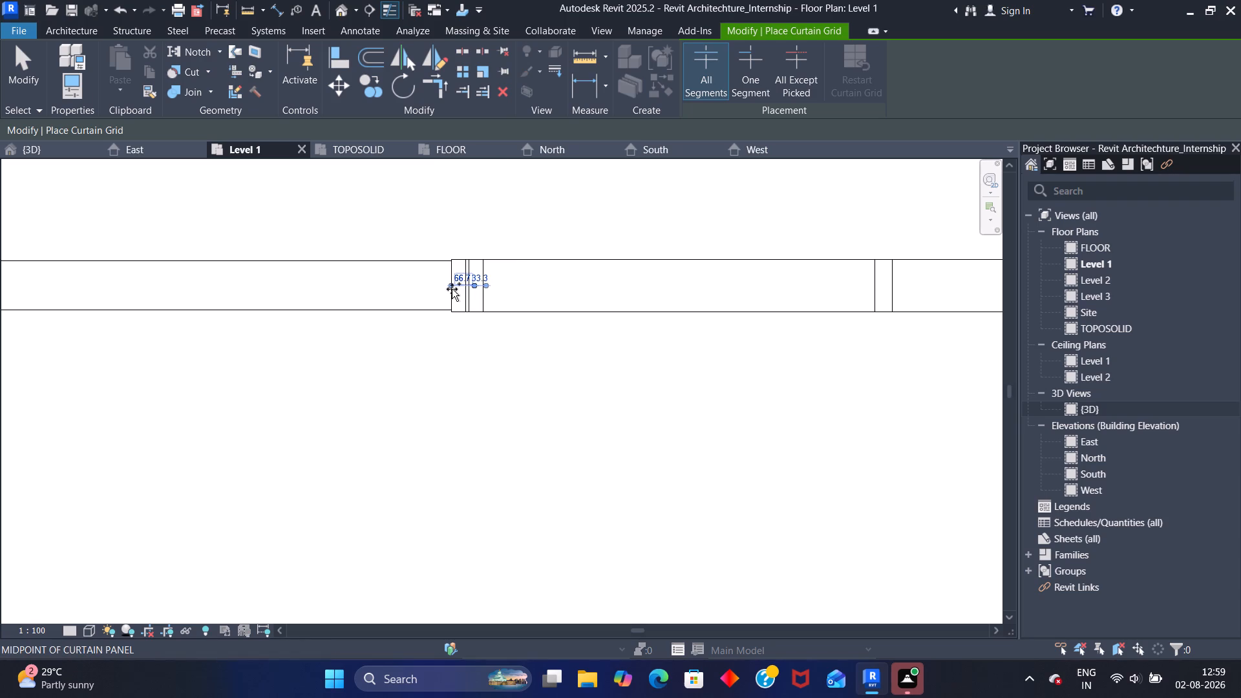
left_click_drag(452, 286, 461, 285)
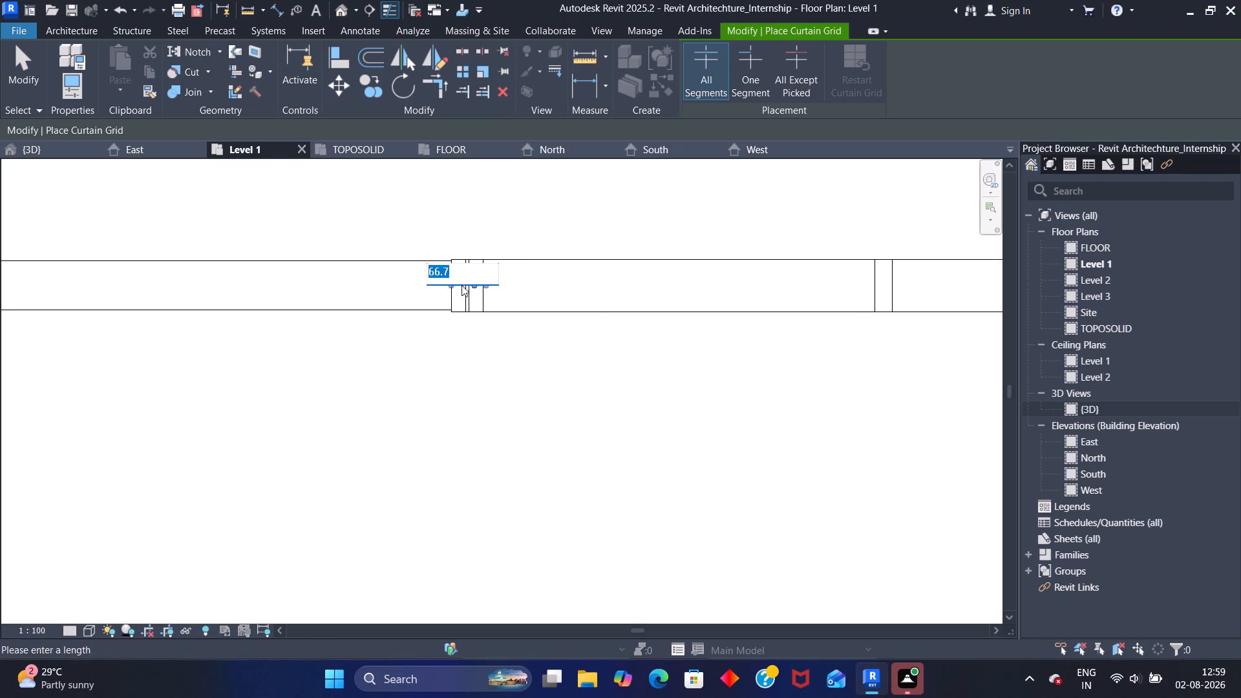
left_click_drag(461, 285, 470, 286)
key("Escape")
key("Escape")
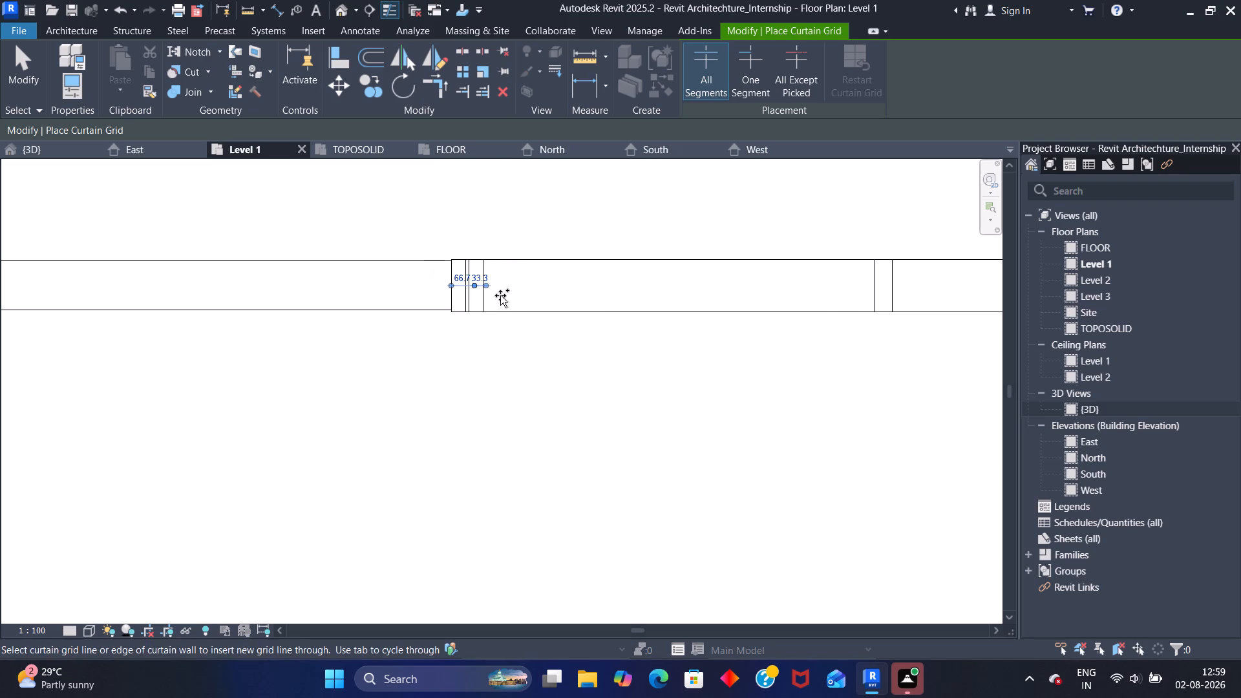
scroll(500, 295, "down", 1)
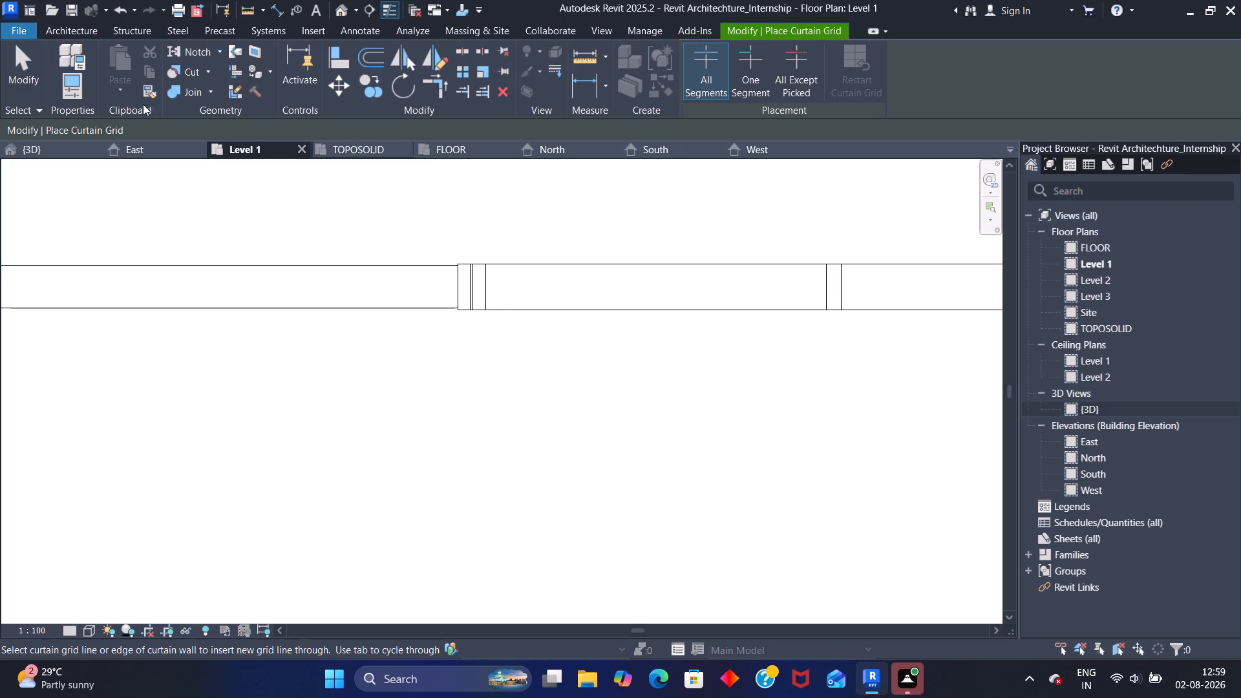
left_click(48, 150)
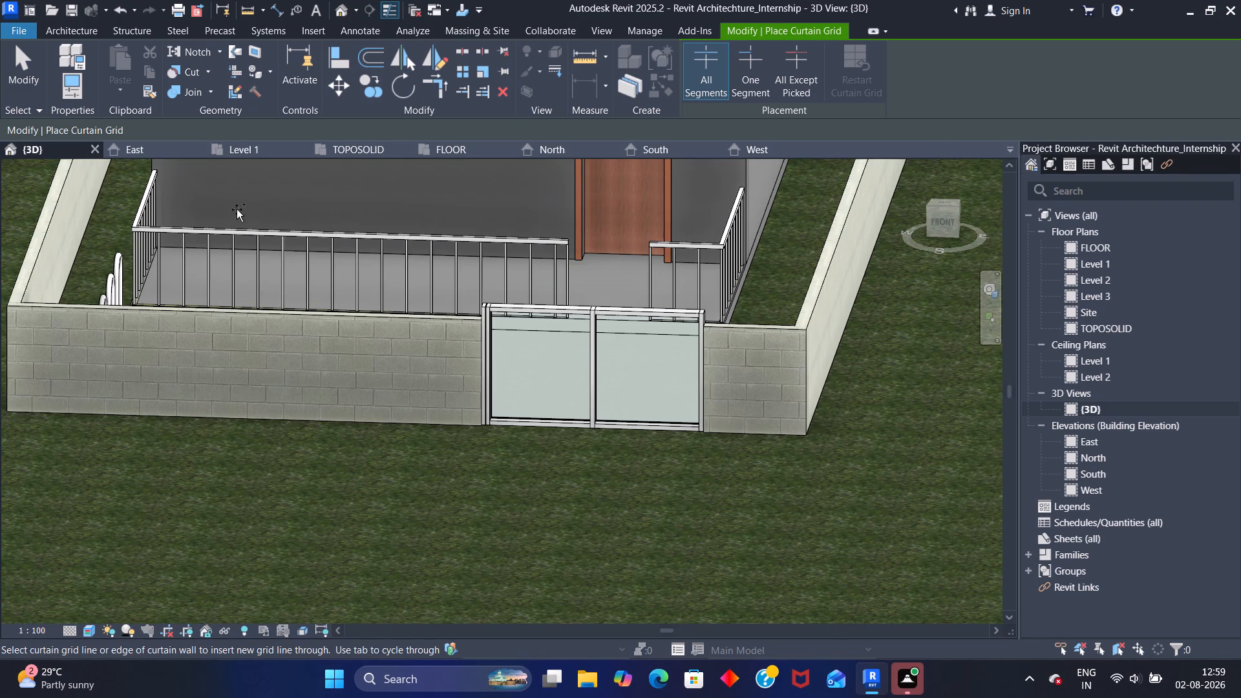
left_click(235, 145)
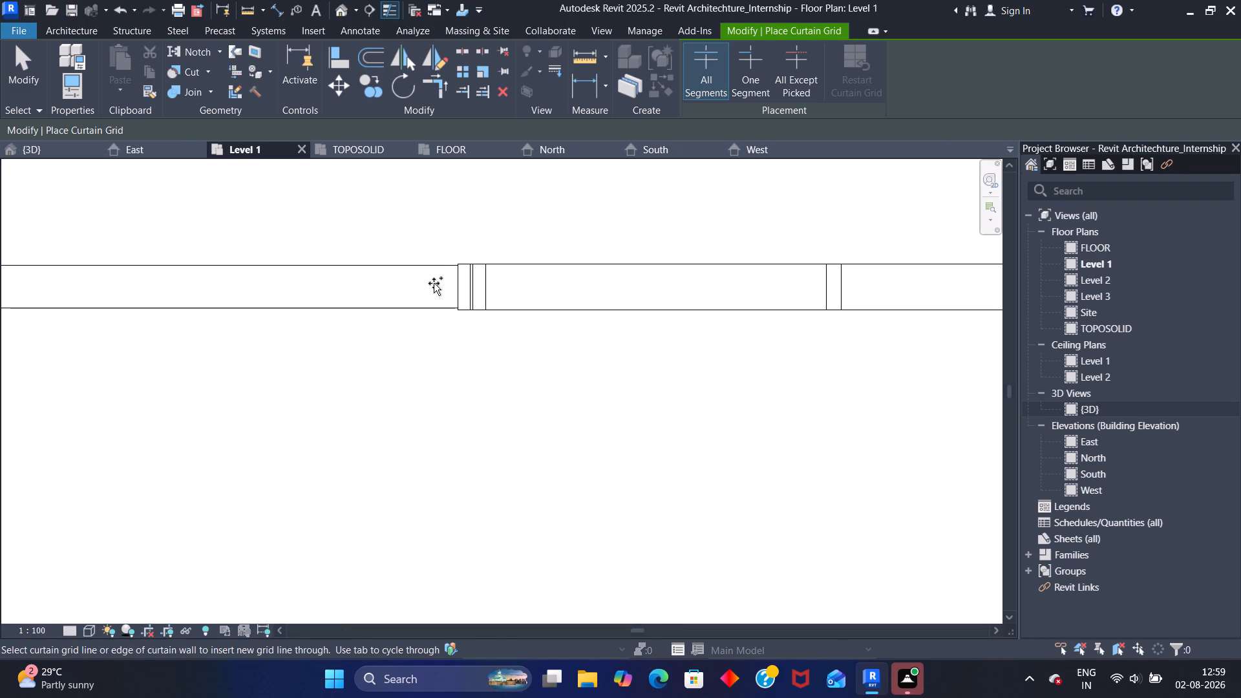
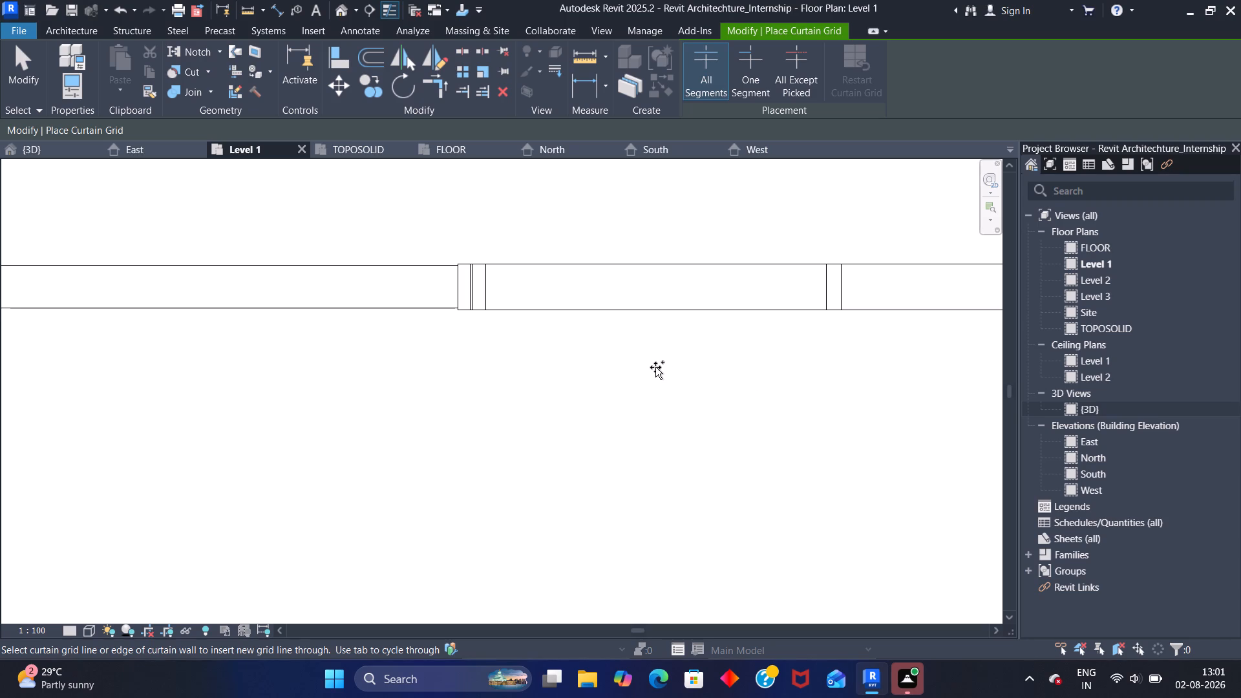
Unpin the 50 x 150 mm vertical mullion just west of the gate's west main panel.
key("Escape")
key("Escape")
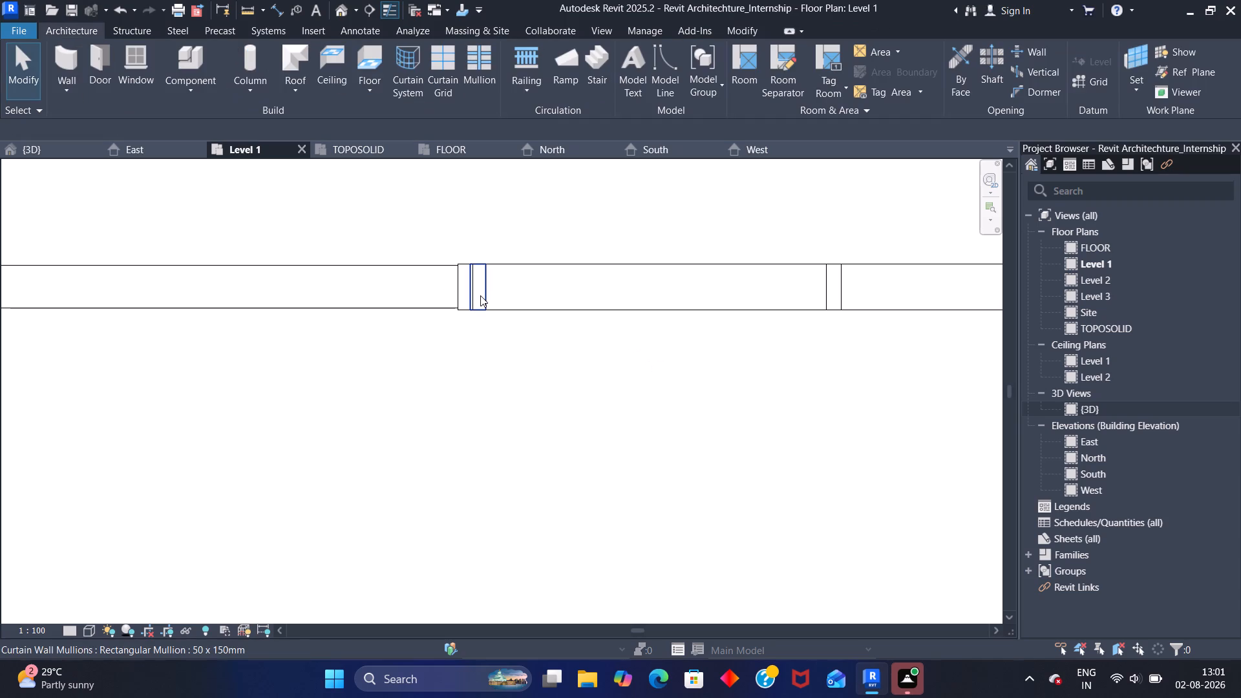
left_click(480, 295)
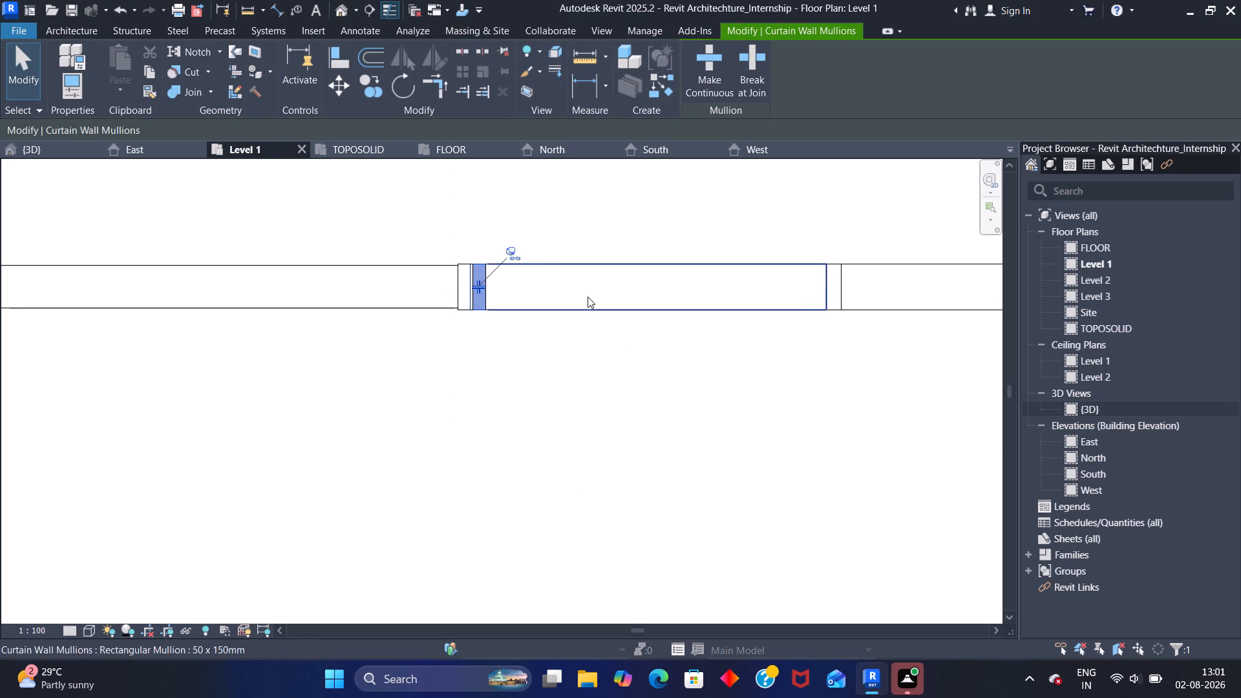
left_click(511, 246)
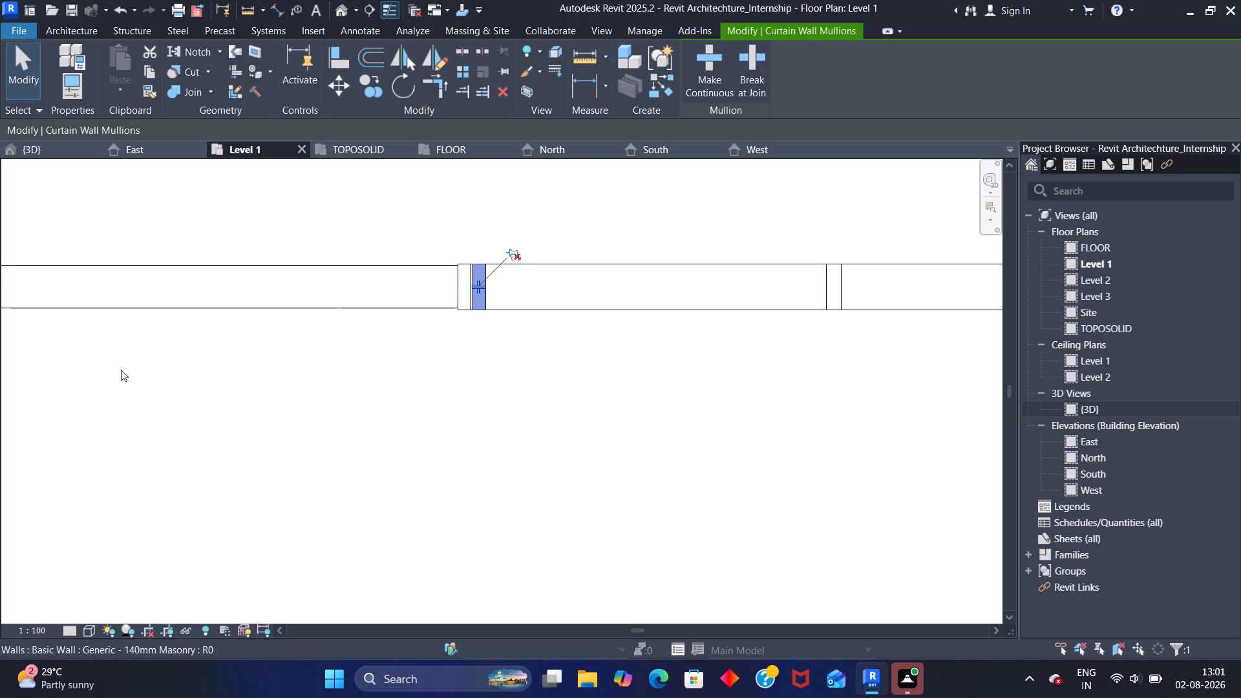
Show the vertical mullion's properties and examine the mullion types available for it.
right_click(123, 420)
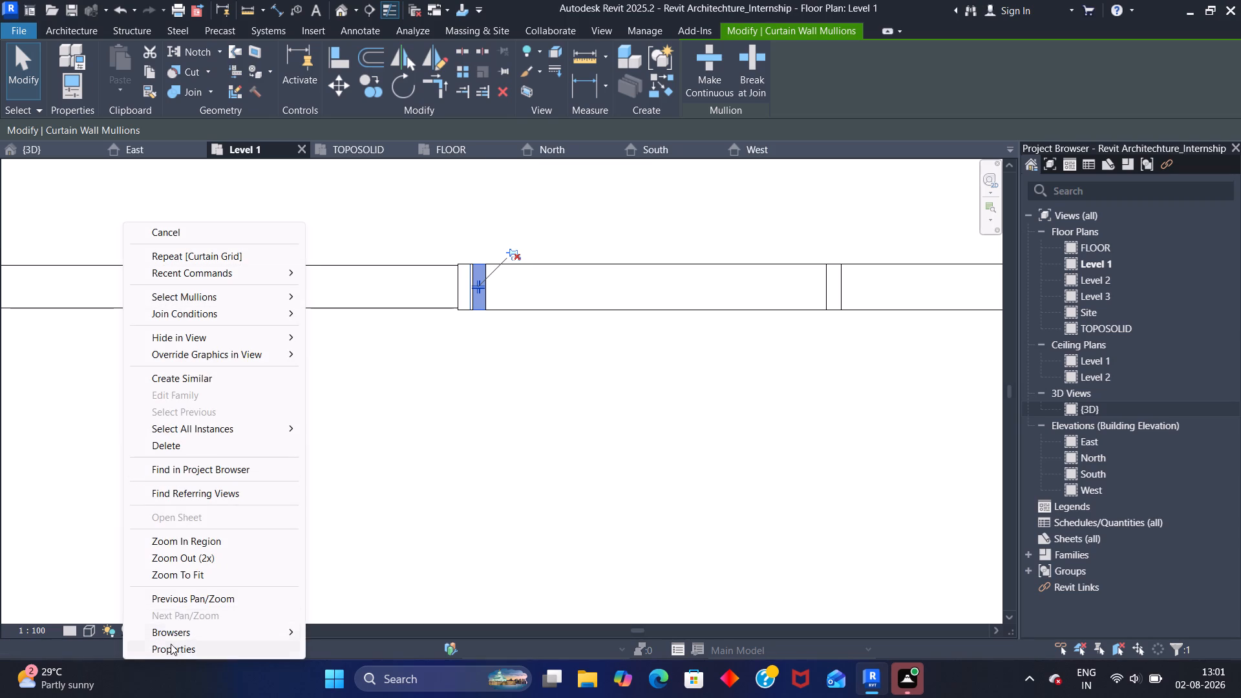
left_click(172, 644)
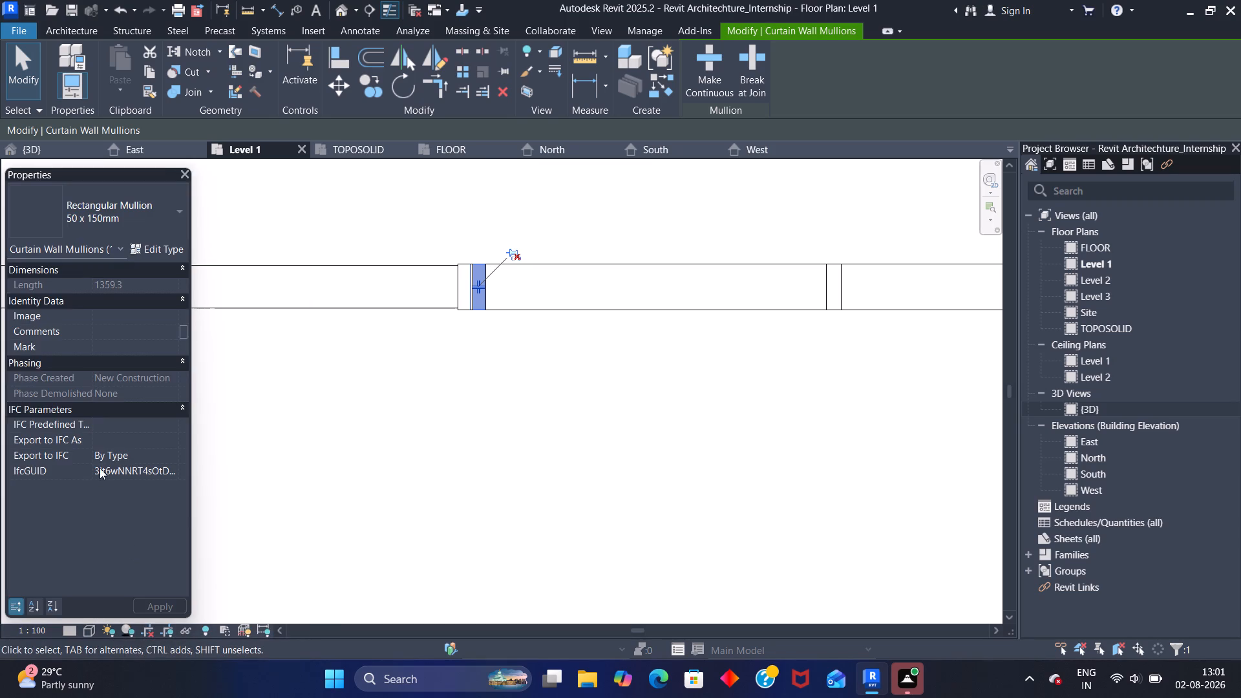
scroll(167, 211, "up", 1)
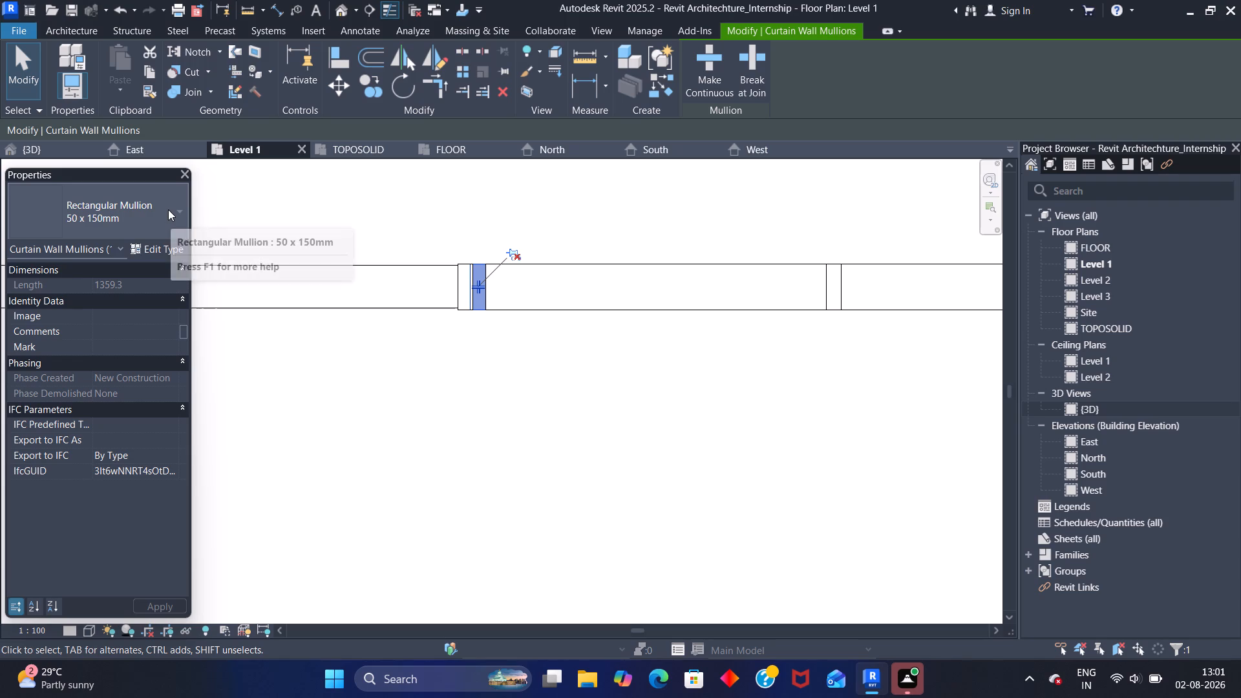
left_click(175, 210)
scroll(113, 316, "down", 3)
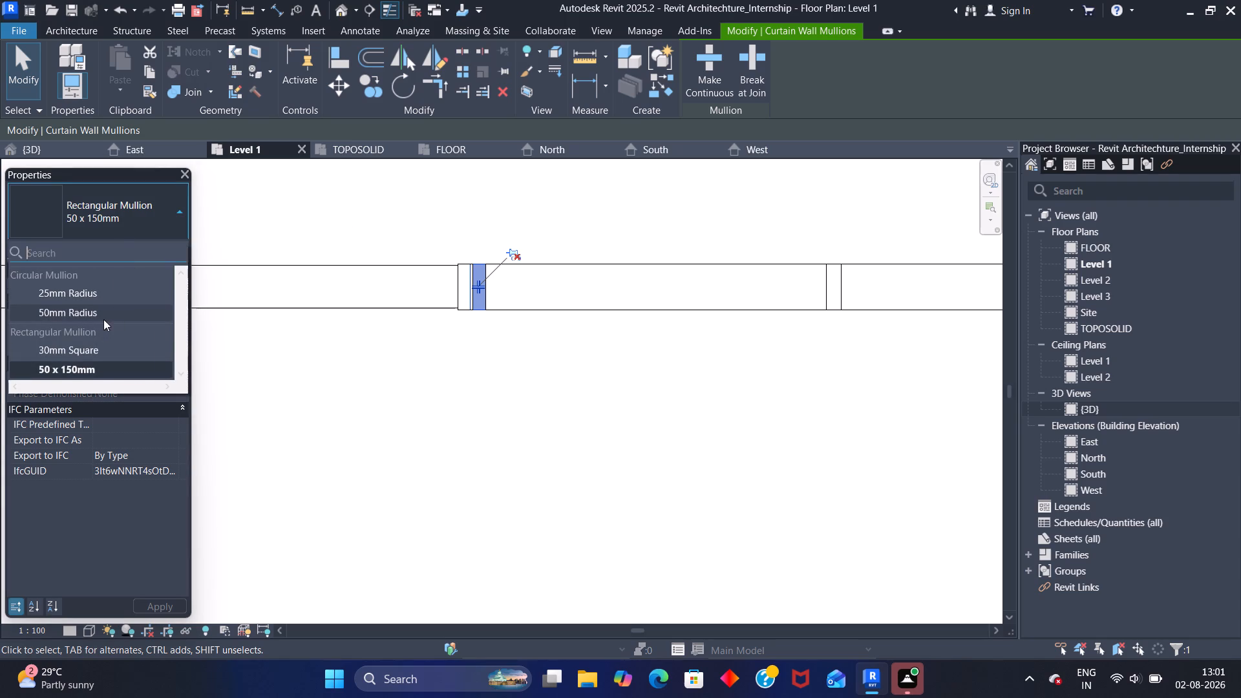
scroll(111, 299, "up", 1)
left_click(180, 210)
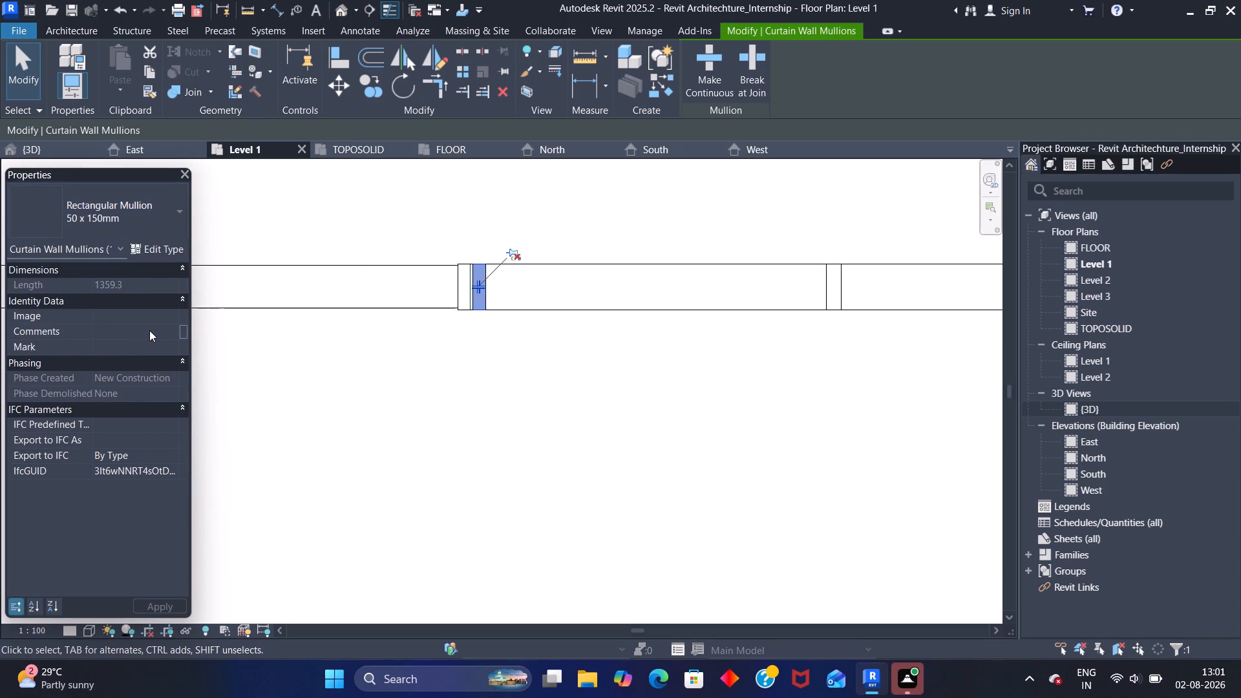
scroll(149, 330, "up", 1)
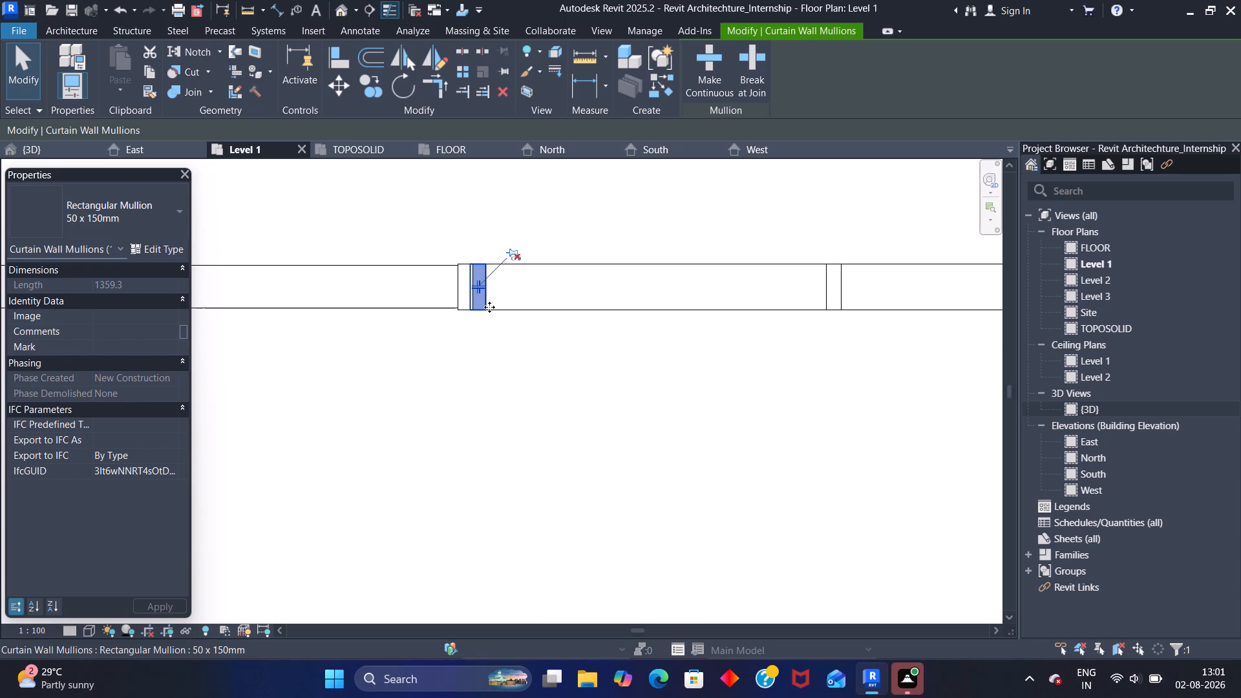
key("Escape")
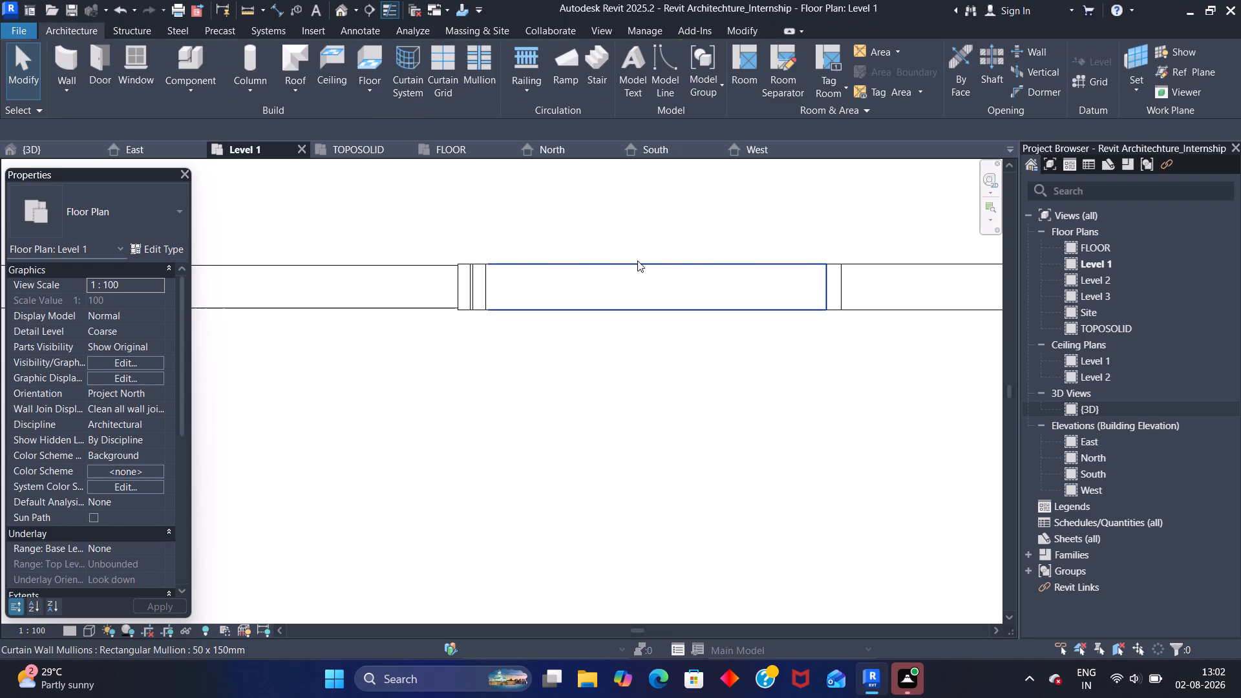
Examine the mullion types available for the top horizontal mullion over the gate's west main panel.
key("Tab")
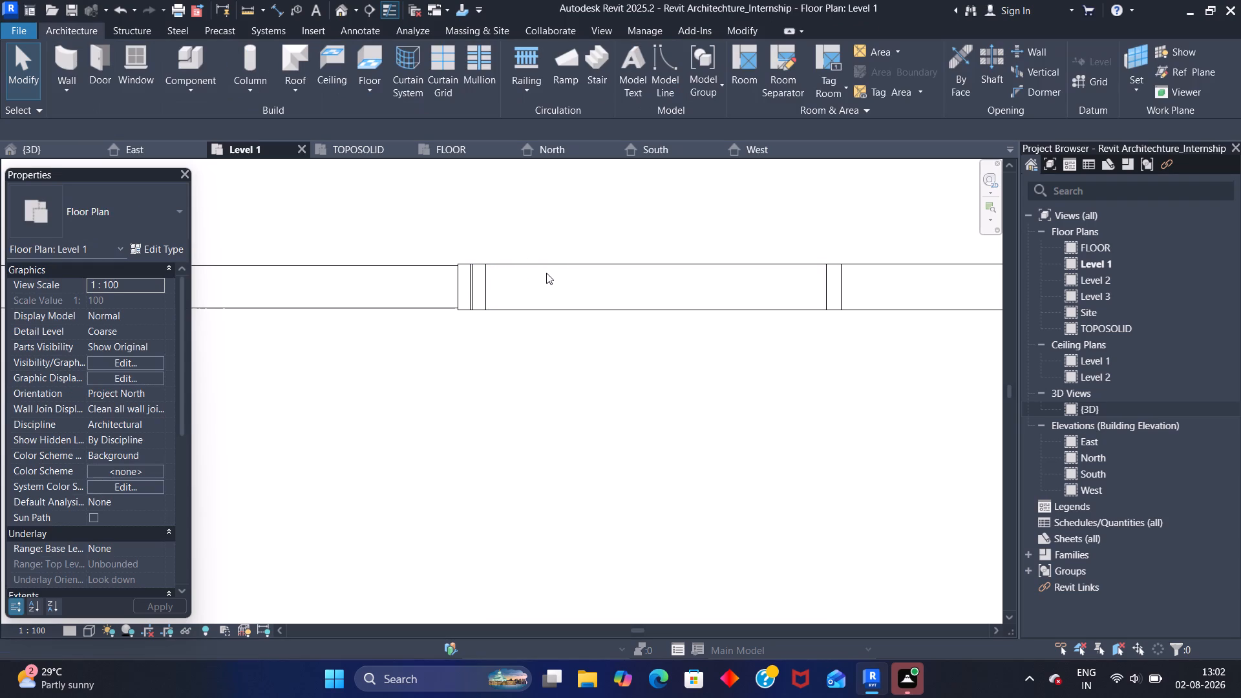
left_click(556, 267)
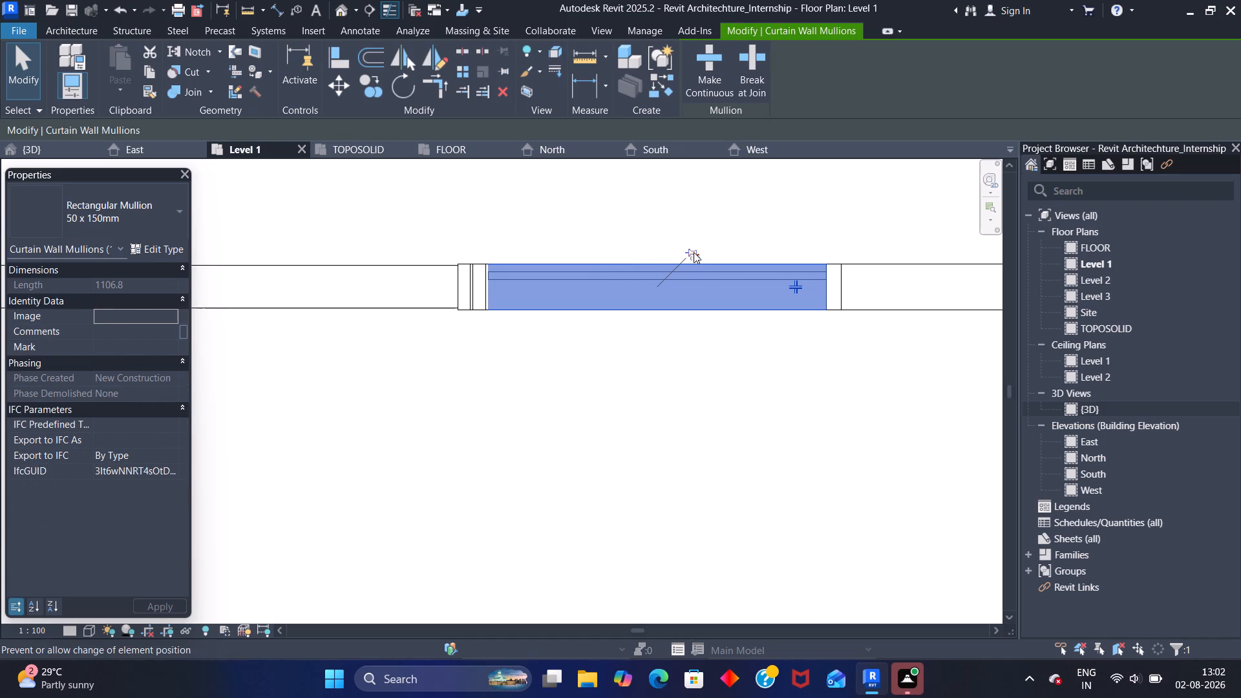
left_click(179, 215)
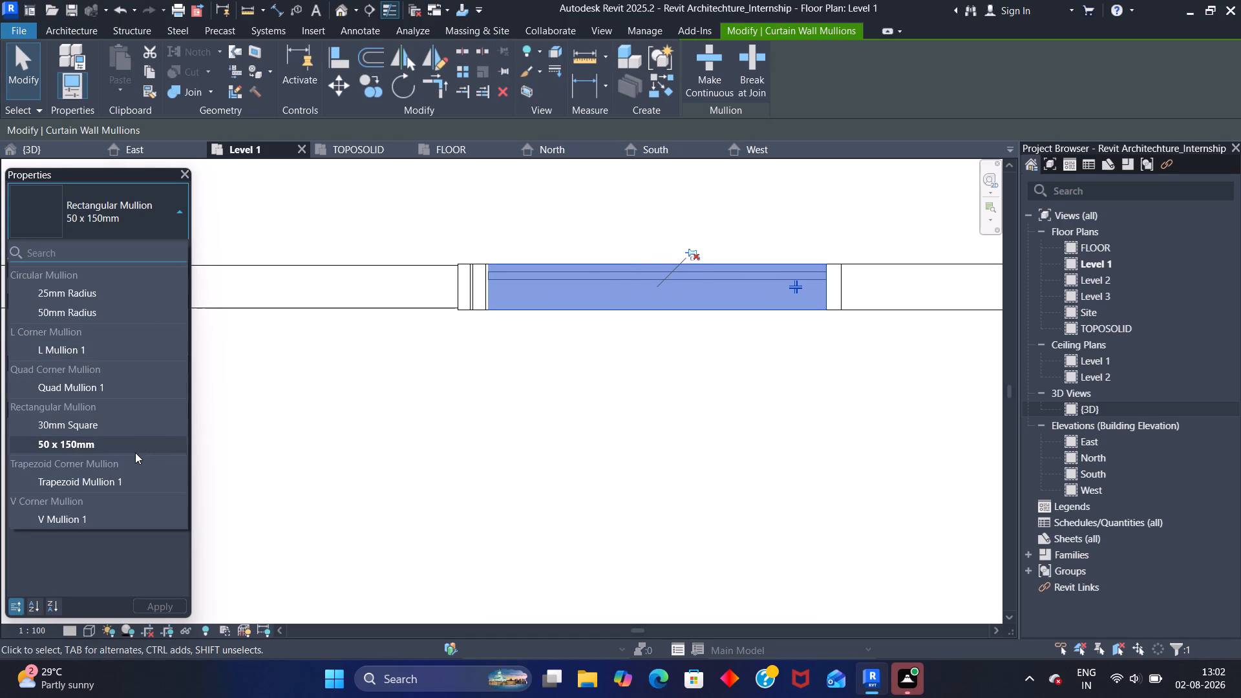
scroll(135, 452, "down", 6)
scroll(130, 441, "up", 11)
scroll(117, 333, "up", 2)
scroll(116, 341, "down", 1)
left_click(692, 255)
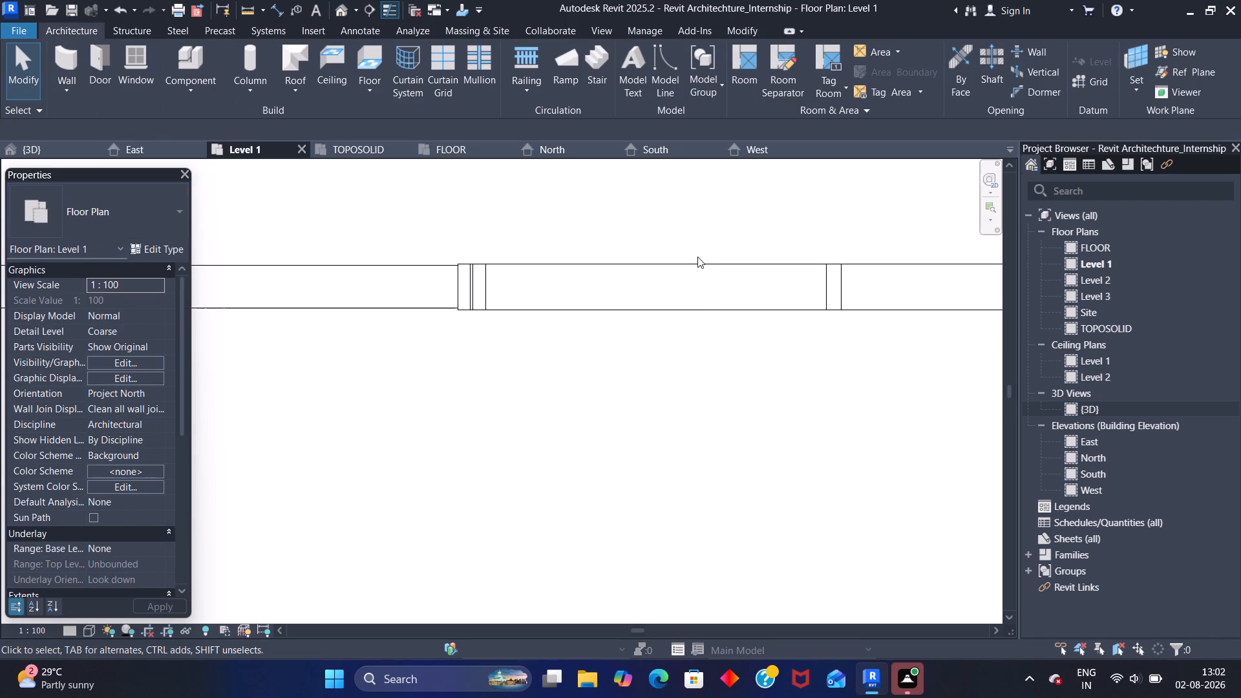
left_click(677, 265)
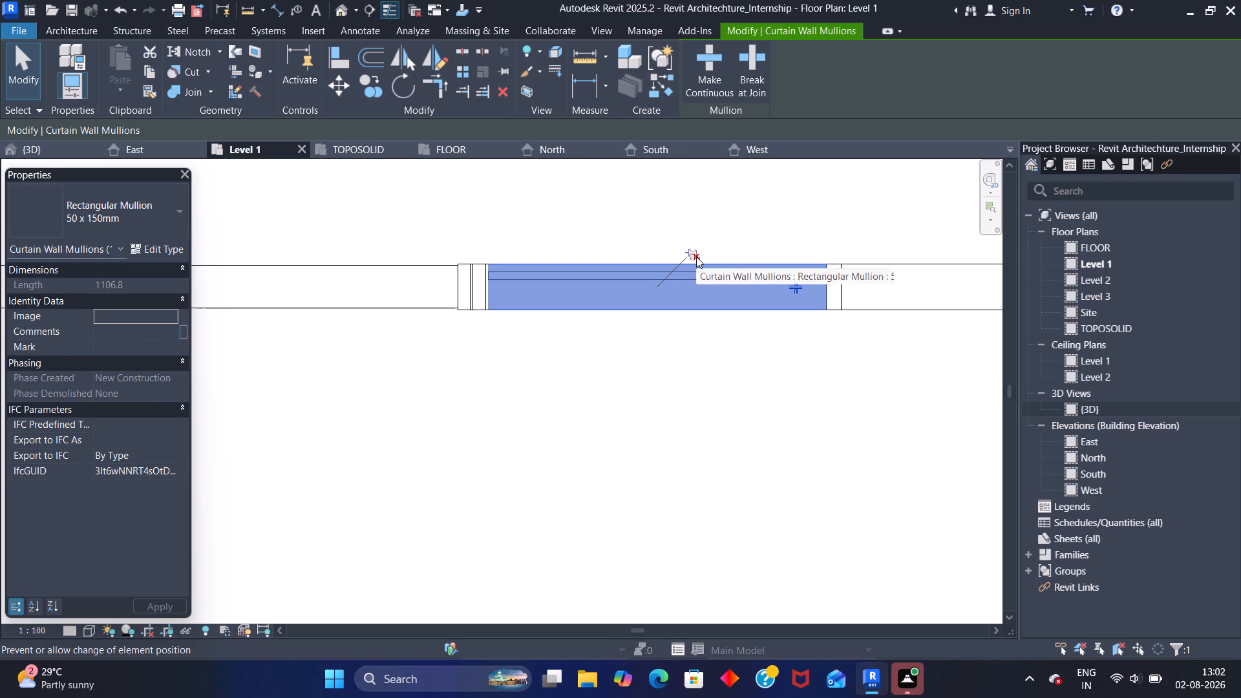
left_click(122, 244)
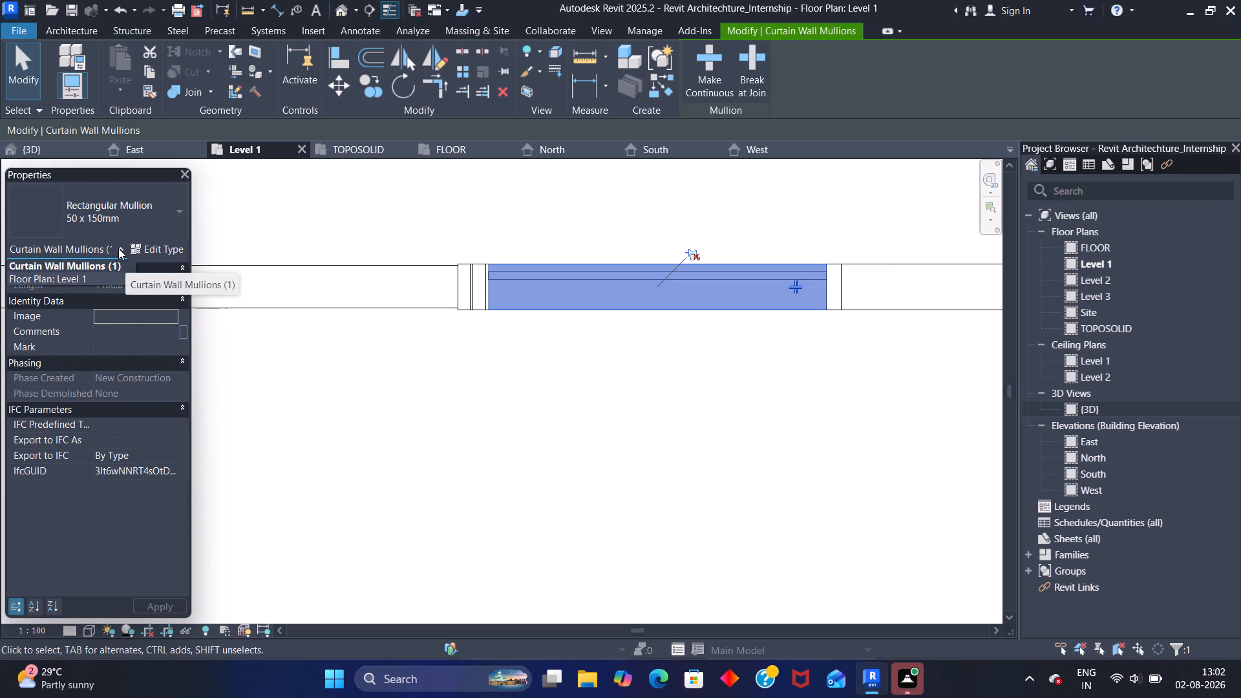
left_click(118, 248)
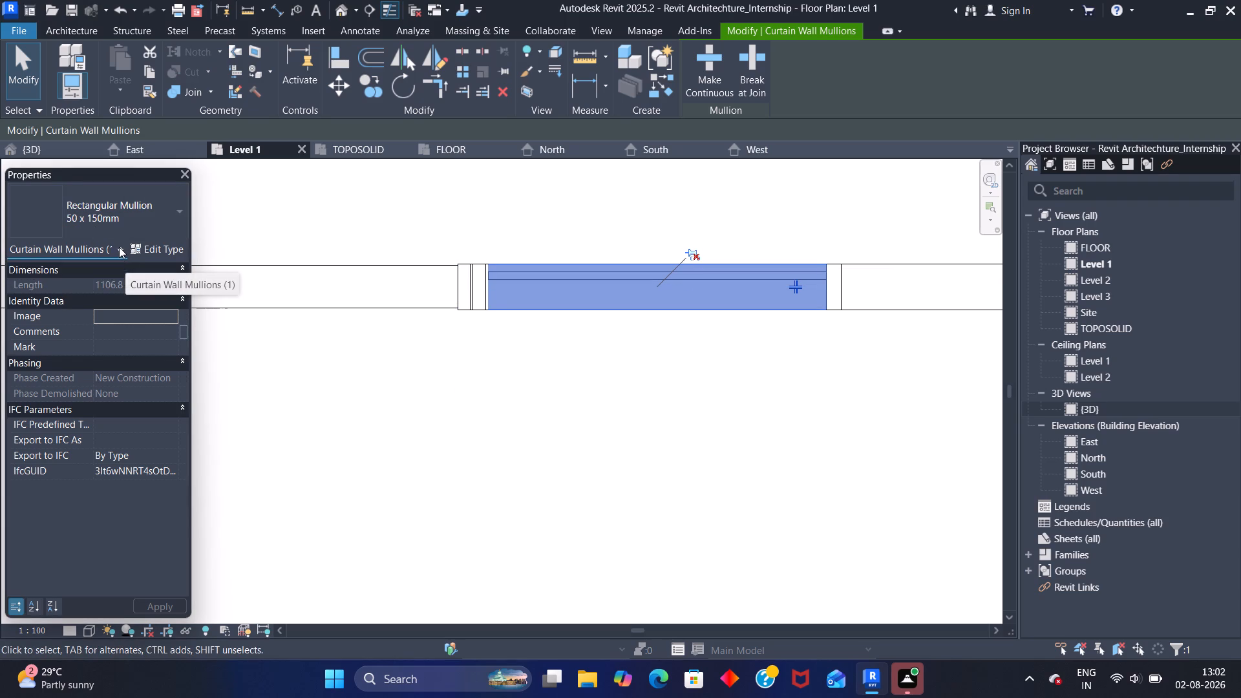
left_click(176, 206)
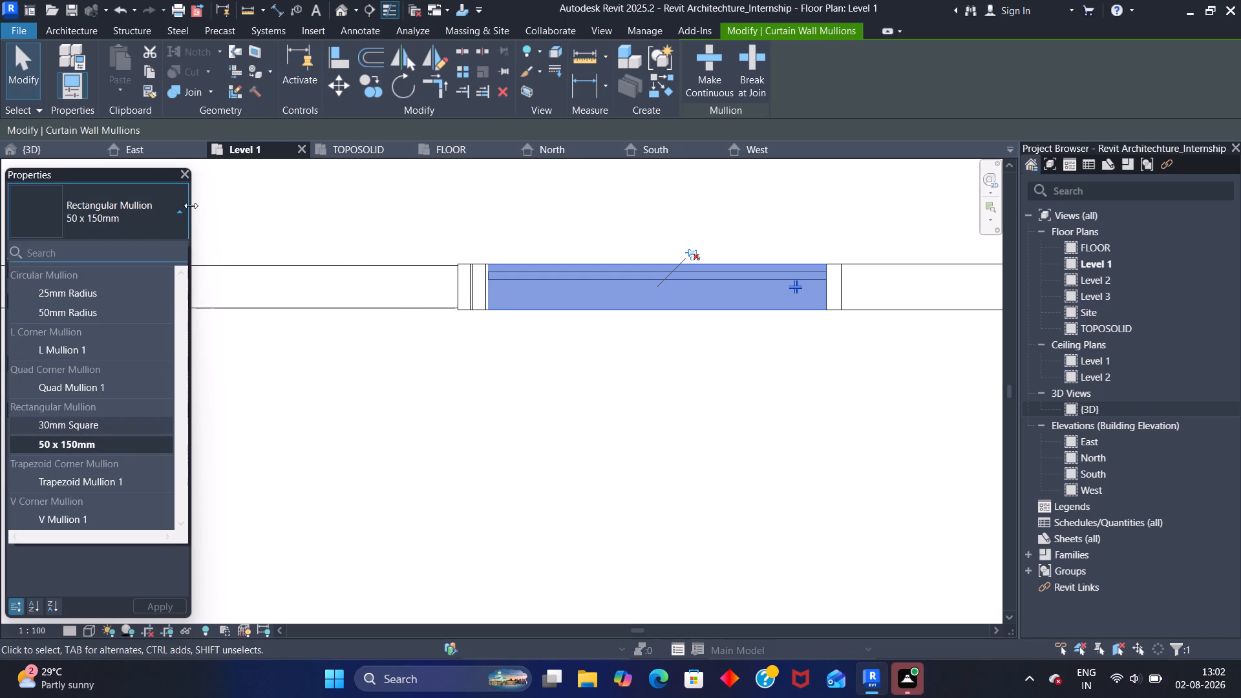
left_click(175, 211)
left_click(482, 215)
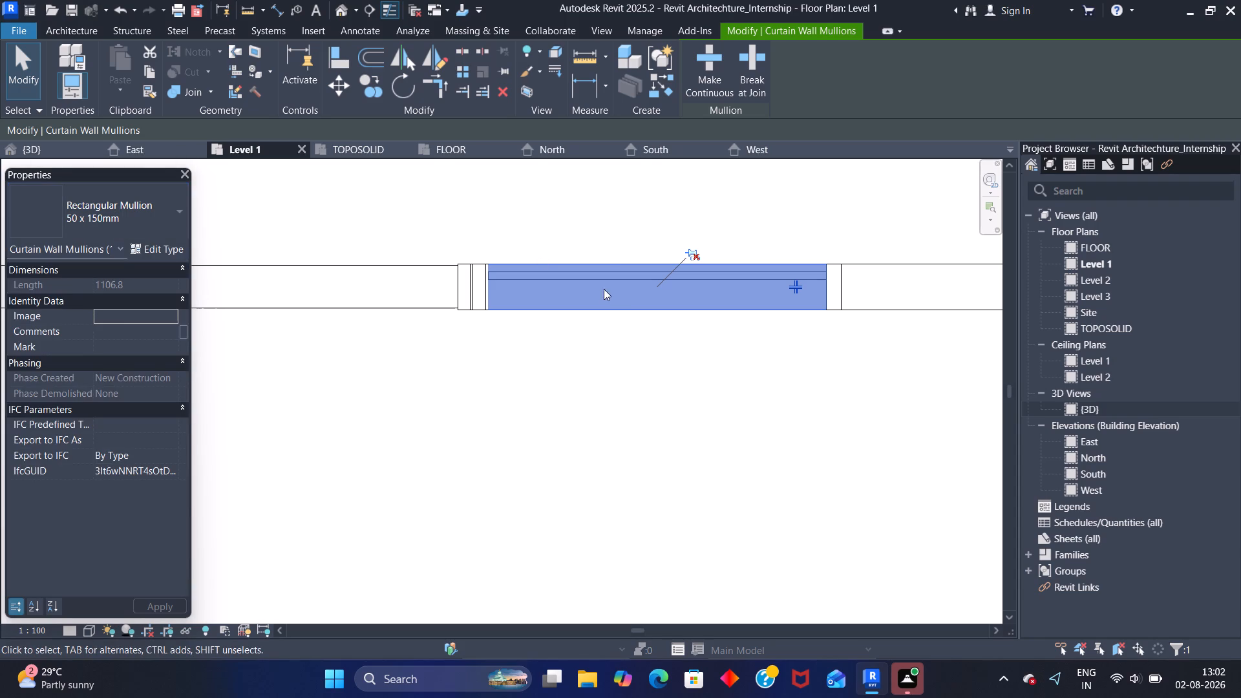
left_click(581, 207)
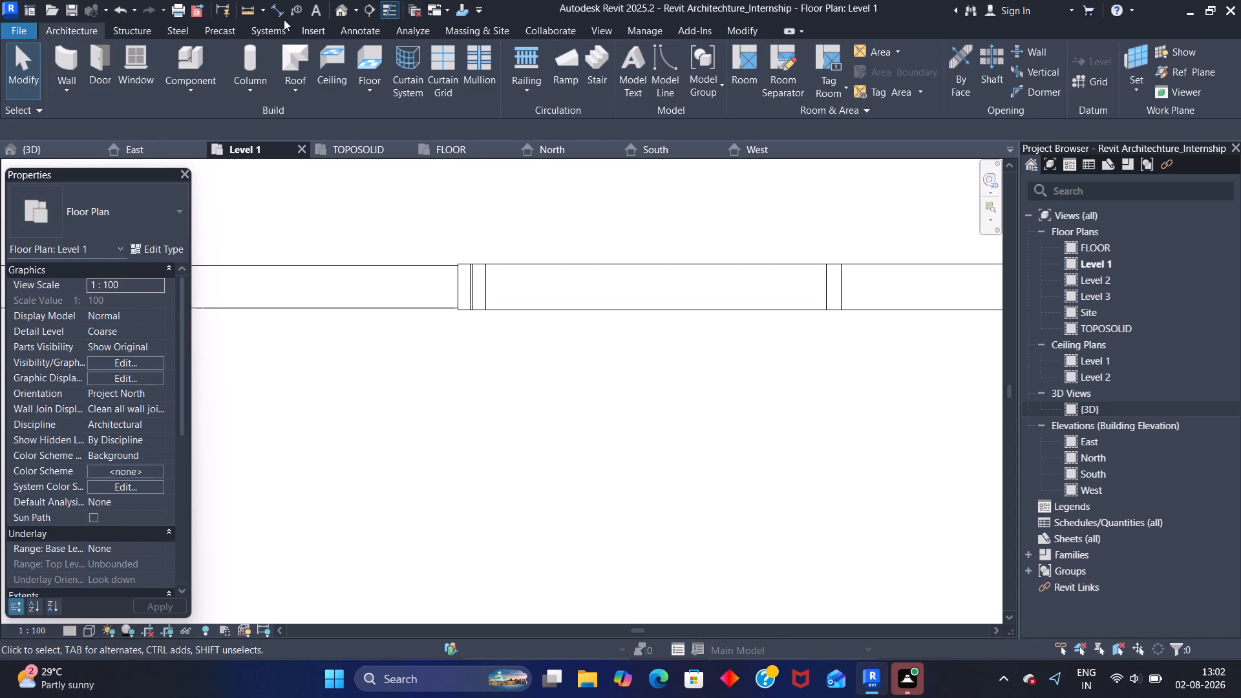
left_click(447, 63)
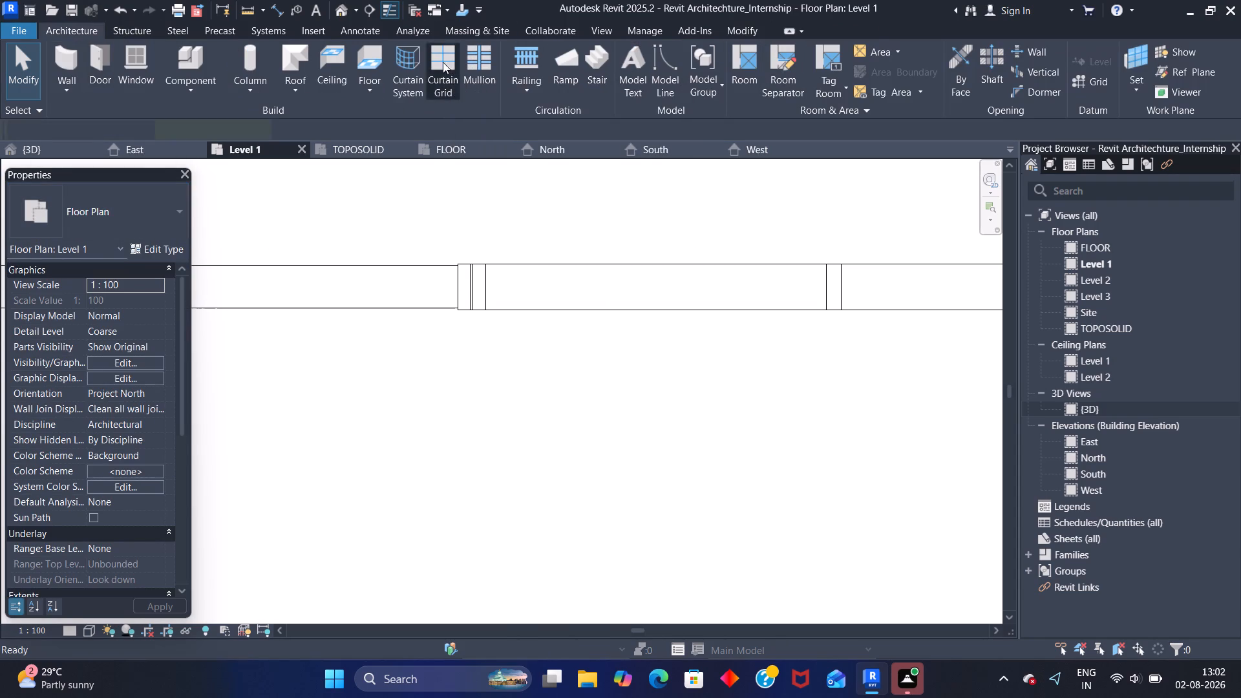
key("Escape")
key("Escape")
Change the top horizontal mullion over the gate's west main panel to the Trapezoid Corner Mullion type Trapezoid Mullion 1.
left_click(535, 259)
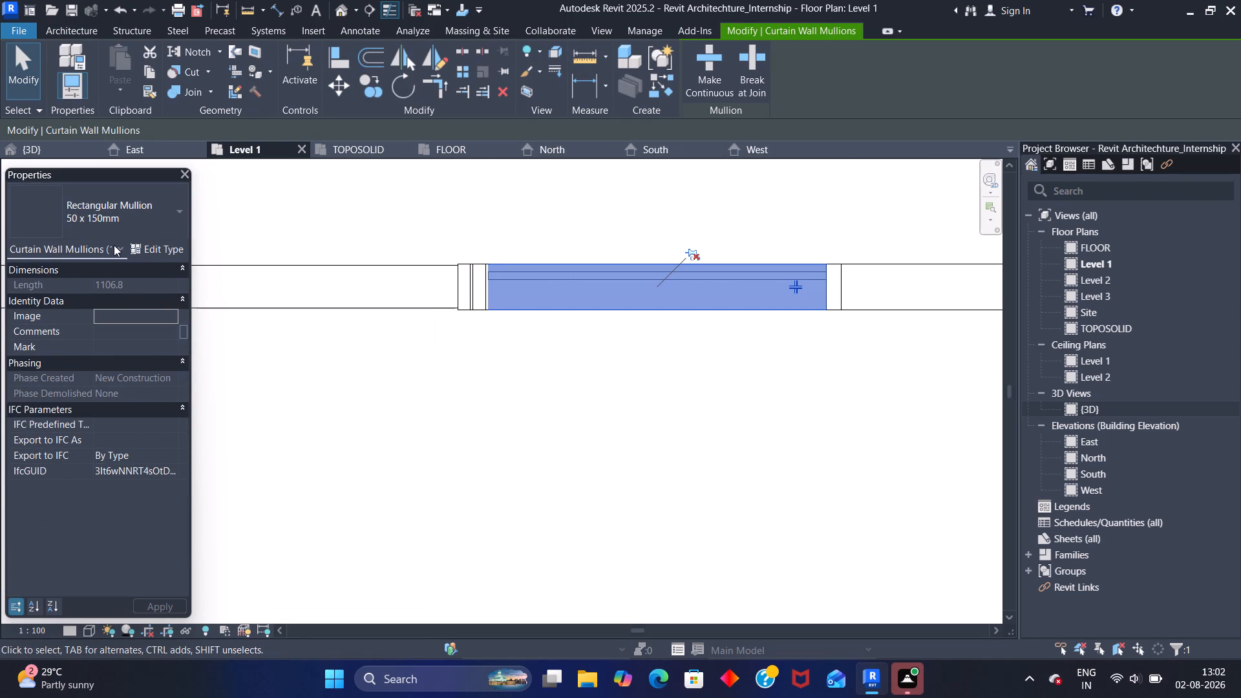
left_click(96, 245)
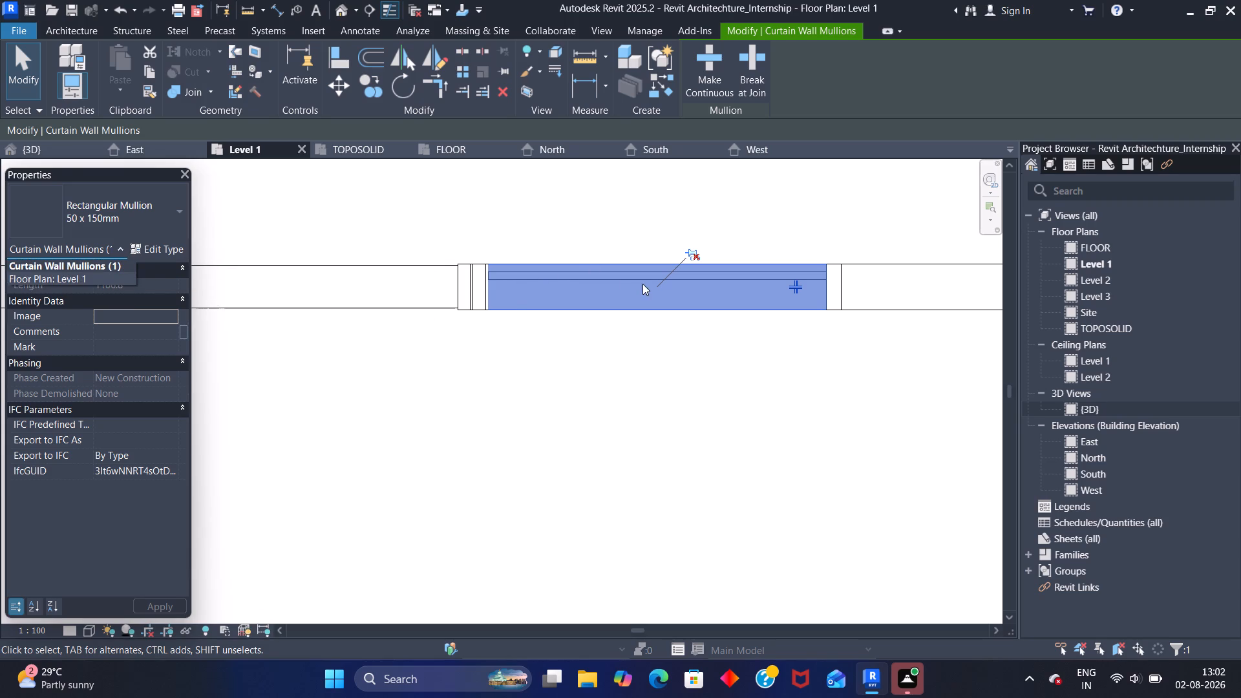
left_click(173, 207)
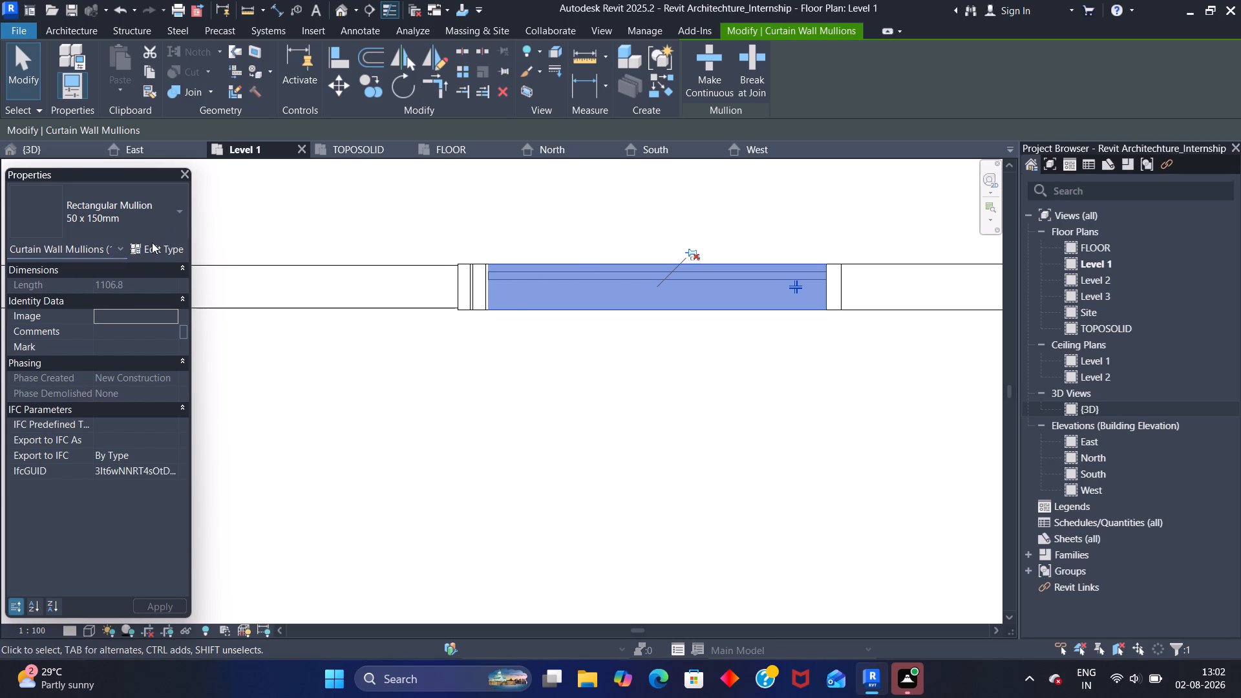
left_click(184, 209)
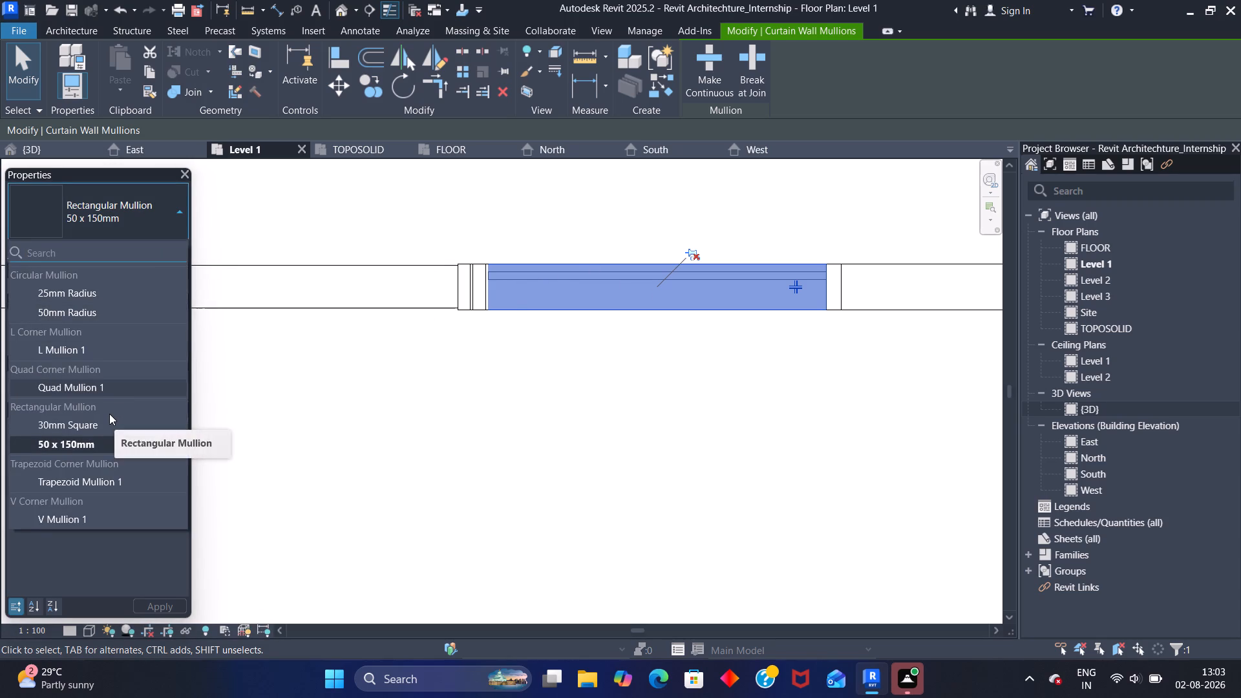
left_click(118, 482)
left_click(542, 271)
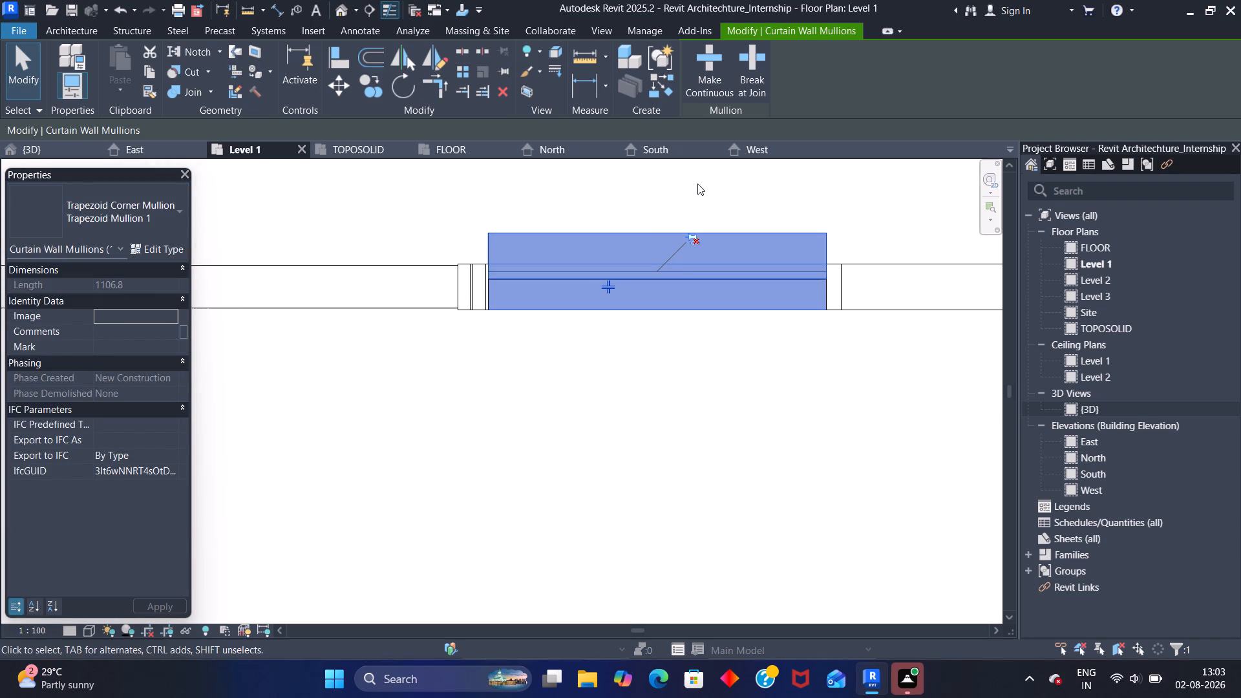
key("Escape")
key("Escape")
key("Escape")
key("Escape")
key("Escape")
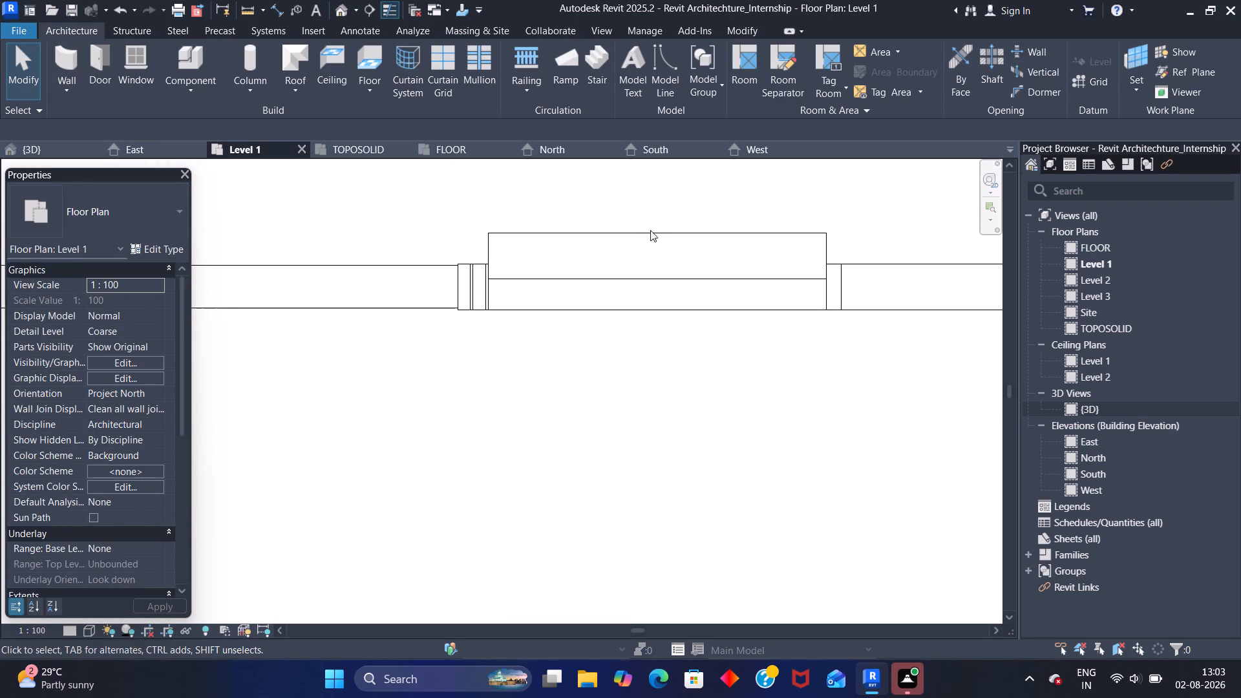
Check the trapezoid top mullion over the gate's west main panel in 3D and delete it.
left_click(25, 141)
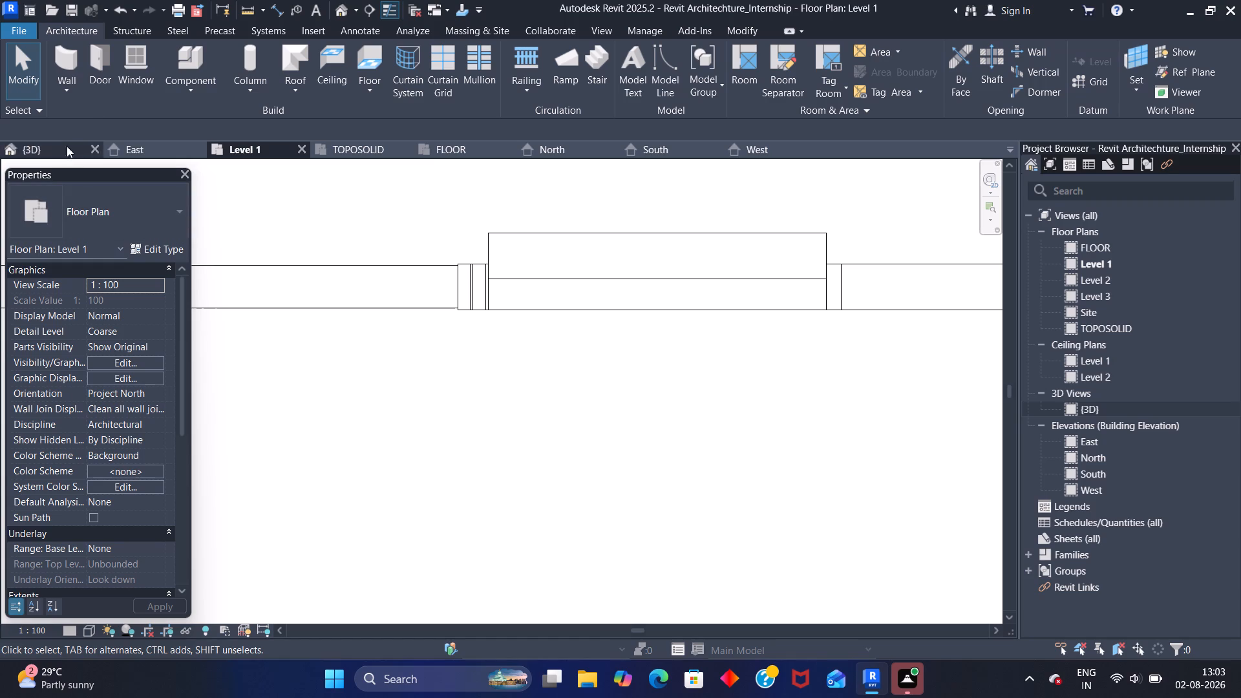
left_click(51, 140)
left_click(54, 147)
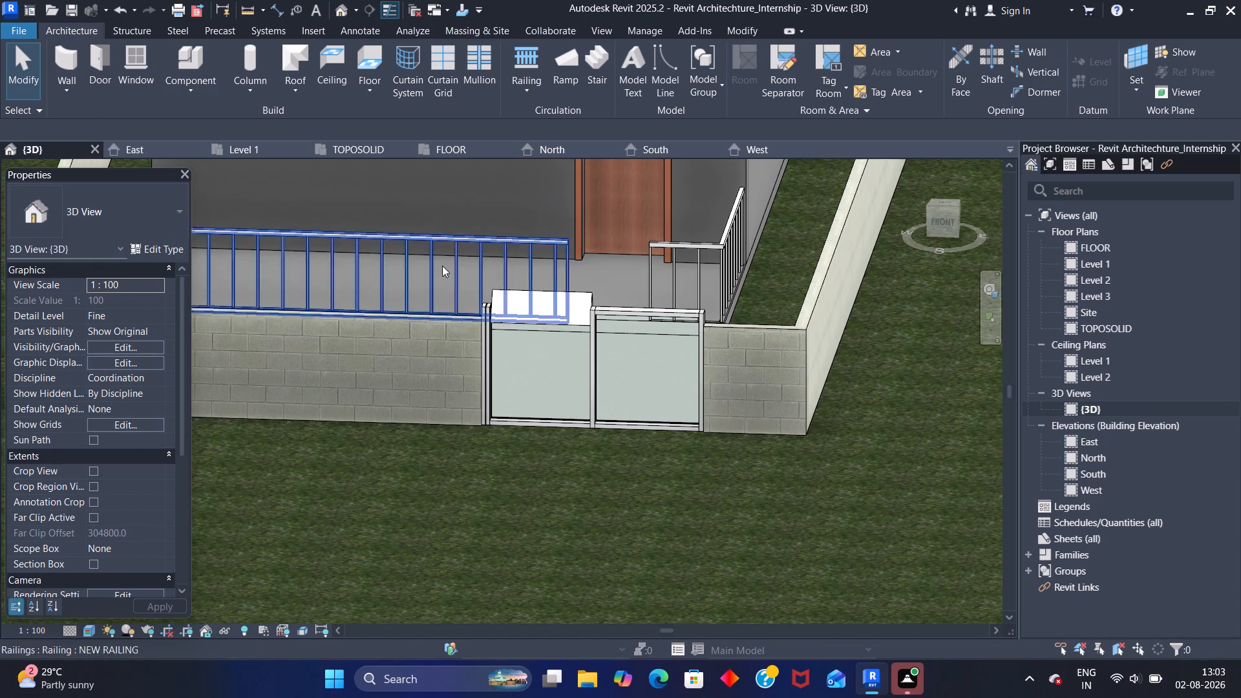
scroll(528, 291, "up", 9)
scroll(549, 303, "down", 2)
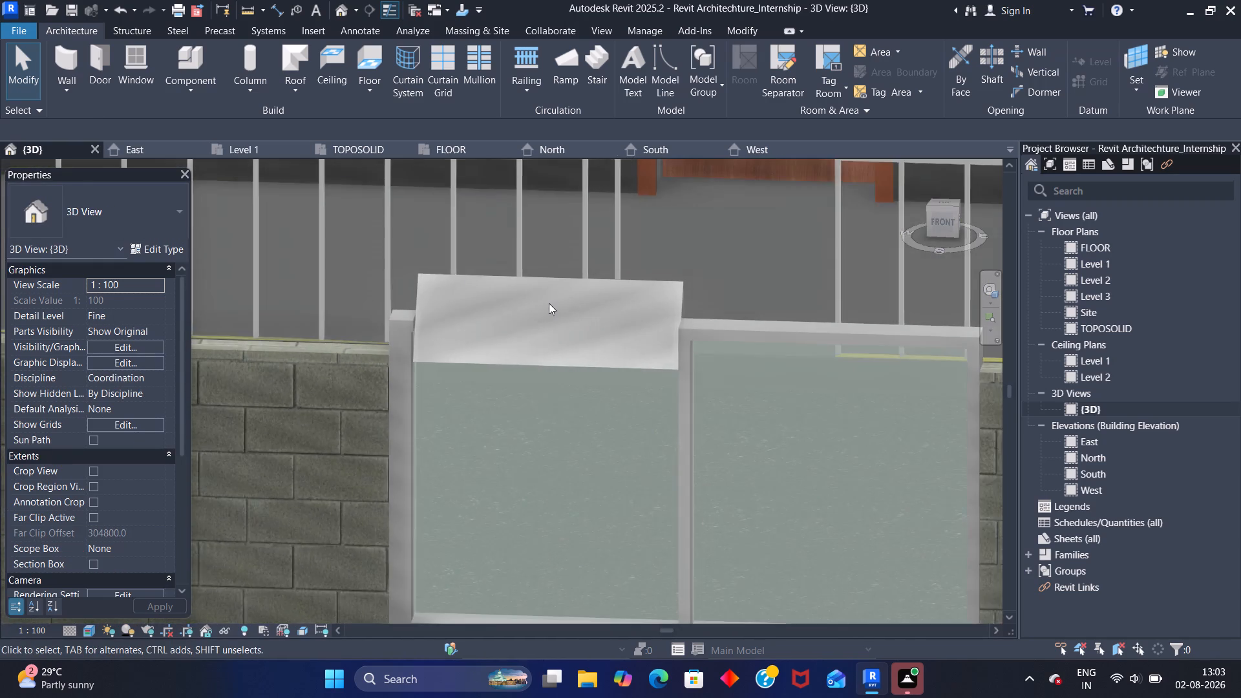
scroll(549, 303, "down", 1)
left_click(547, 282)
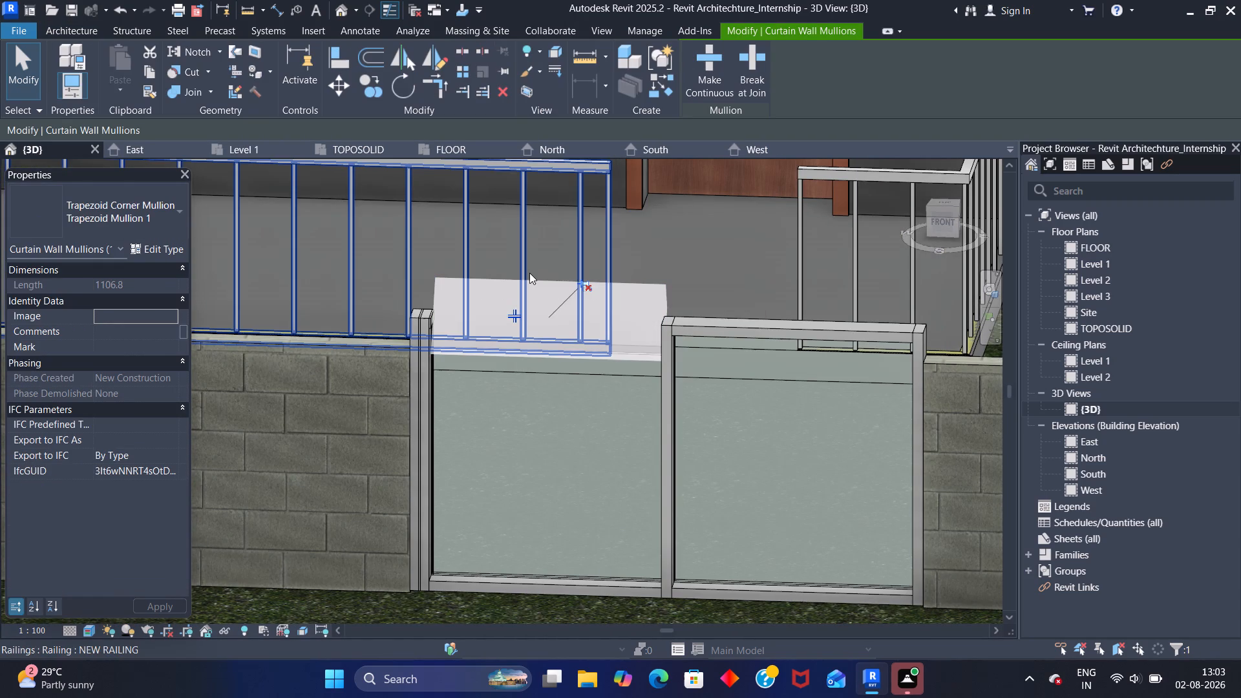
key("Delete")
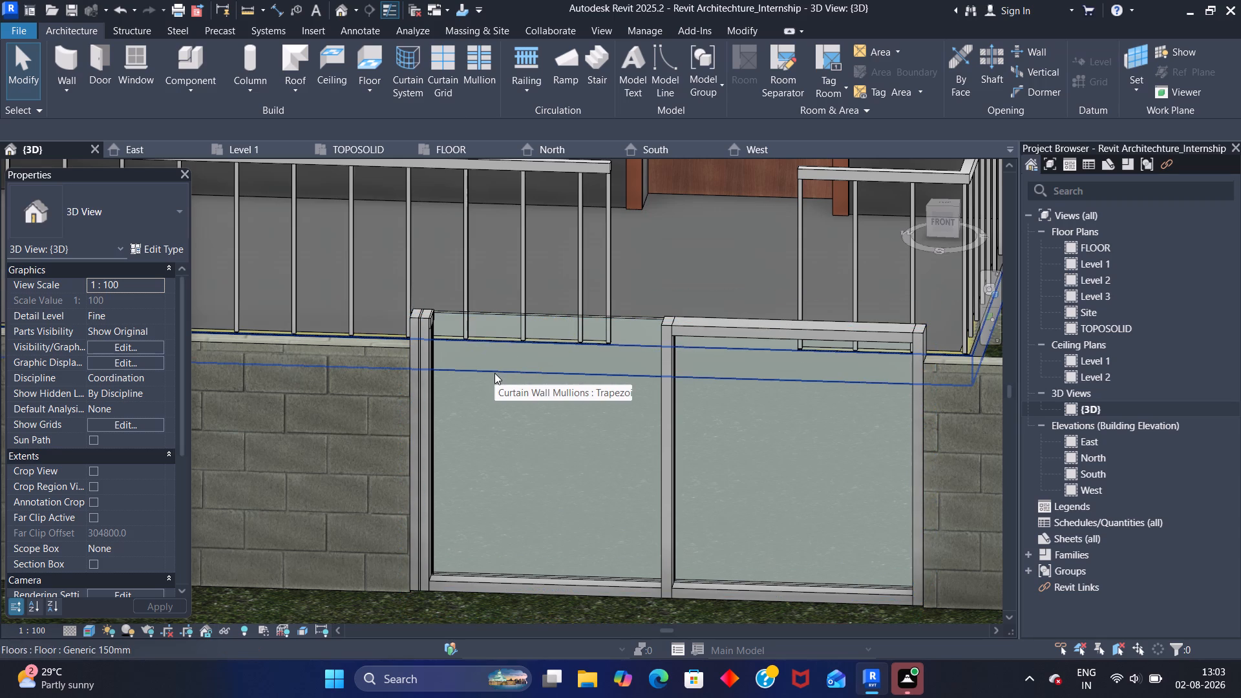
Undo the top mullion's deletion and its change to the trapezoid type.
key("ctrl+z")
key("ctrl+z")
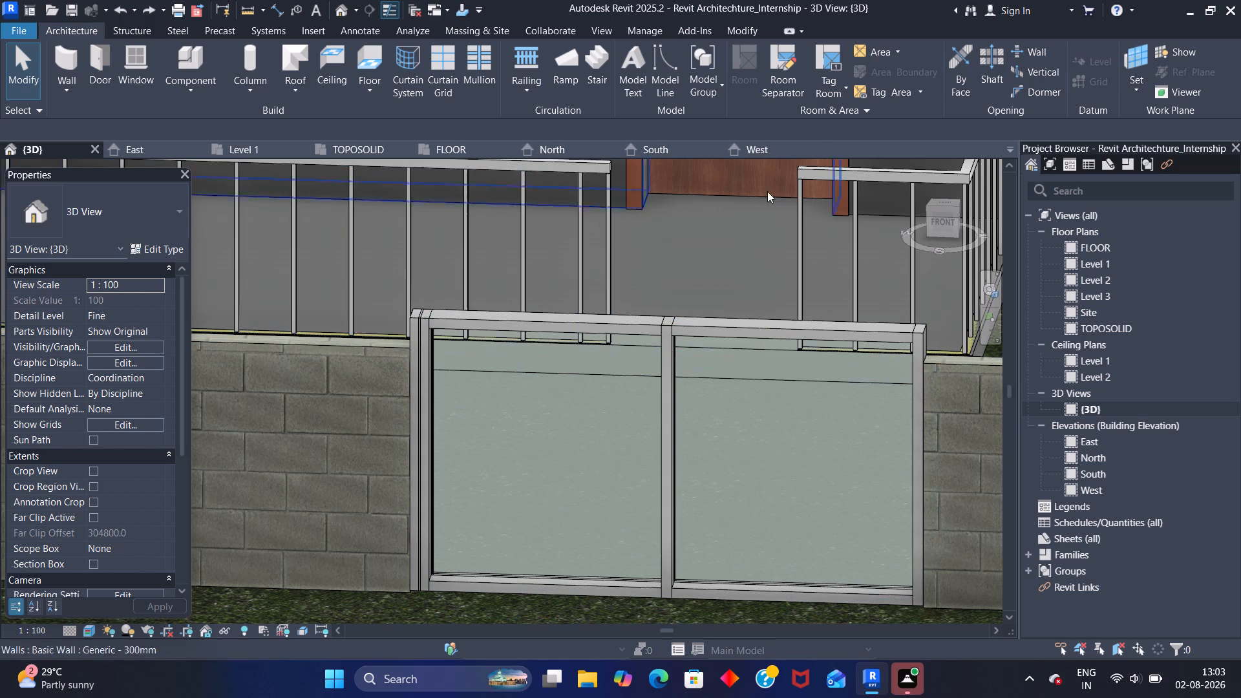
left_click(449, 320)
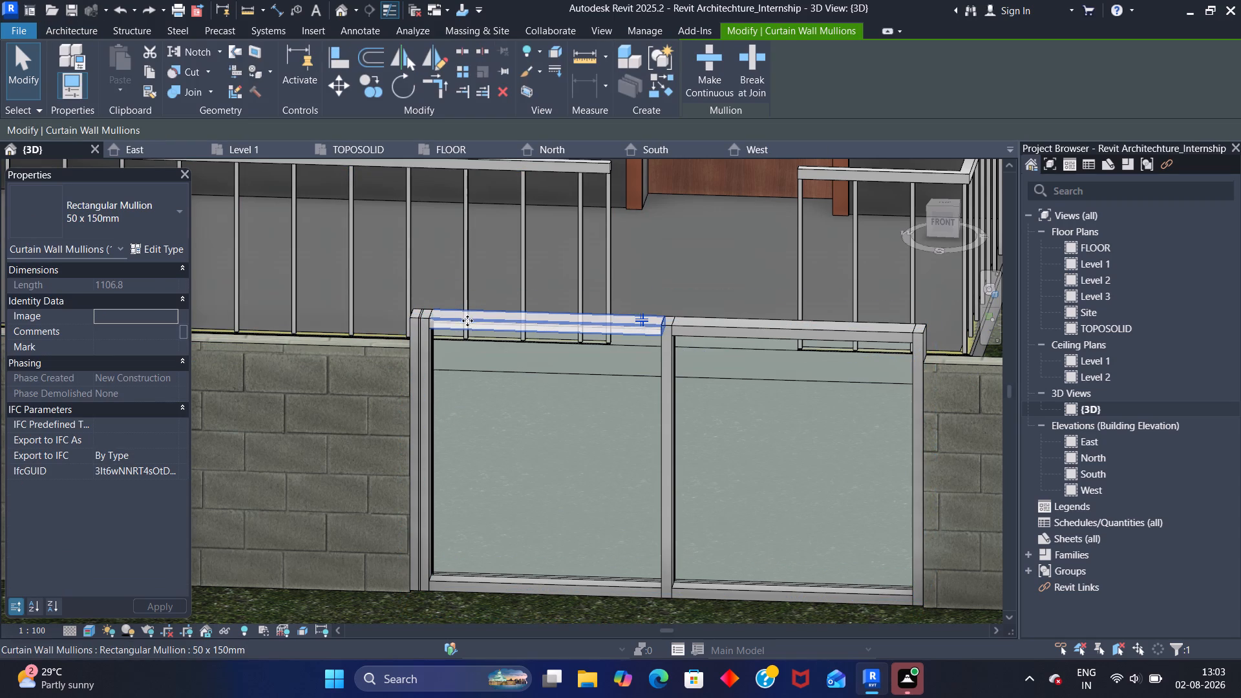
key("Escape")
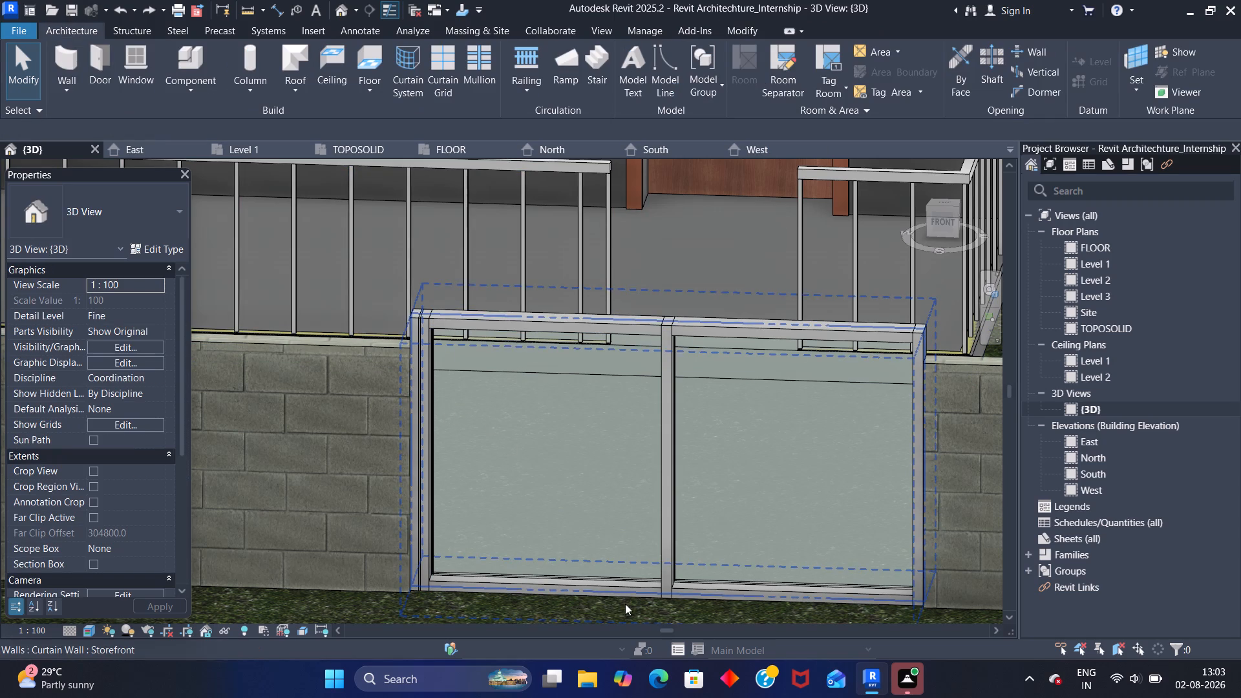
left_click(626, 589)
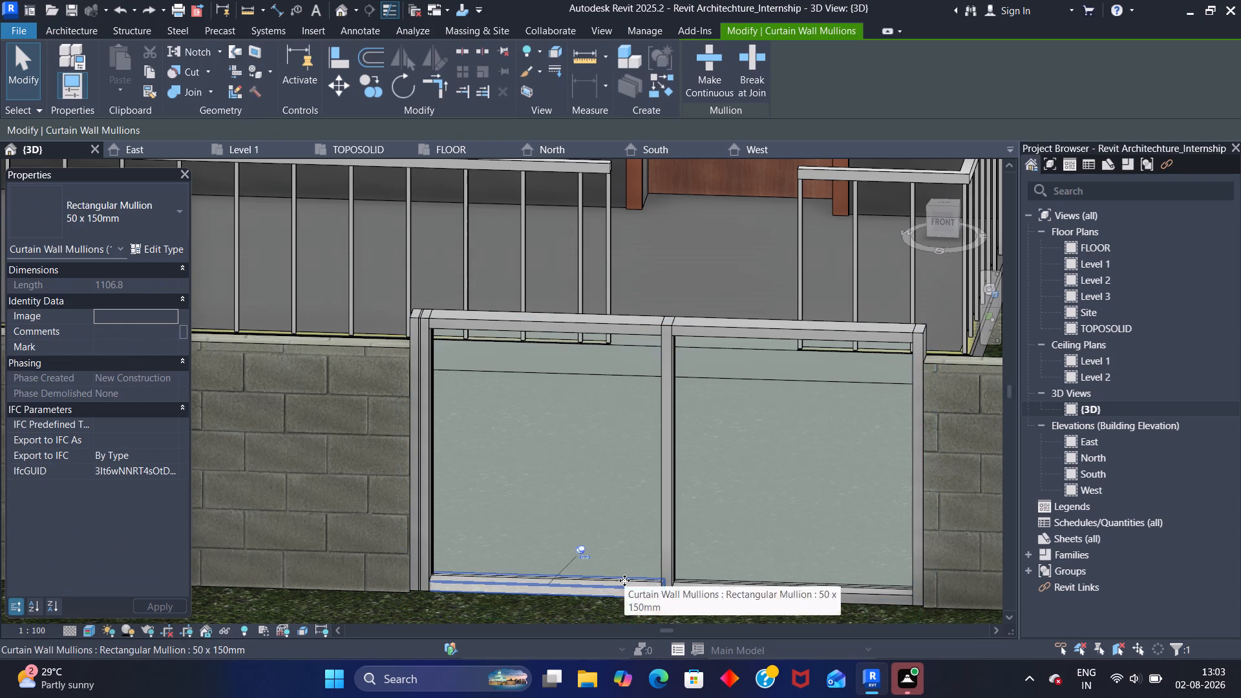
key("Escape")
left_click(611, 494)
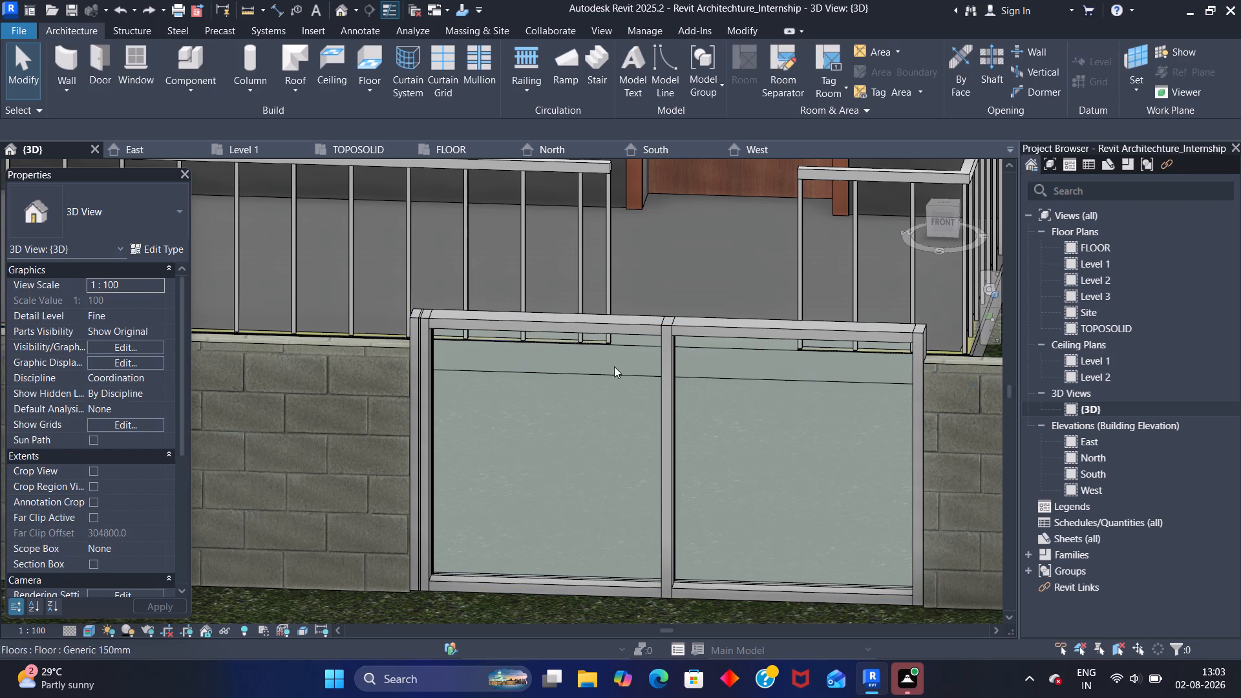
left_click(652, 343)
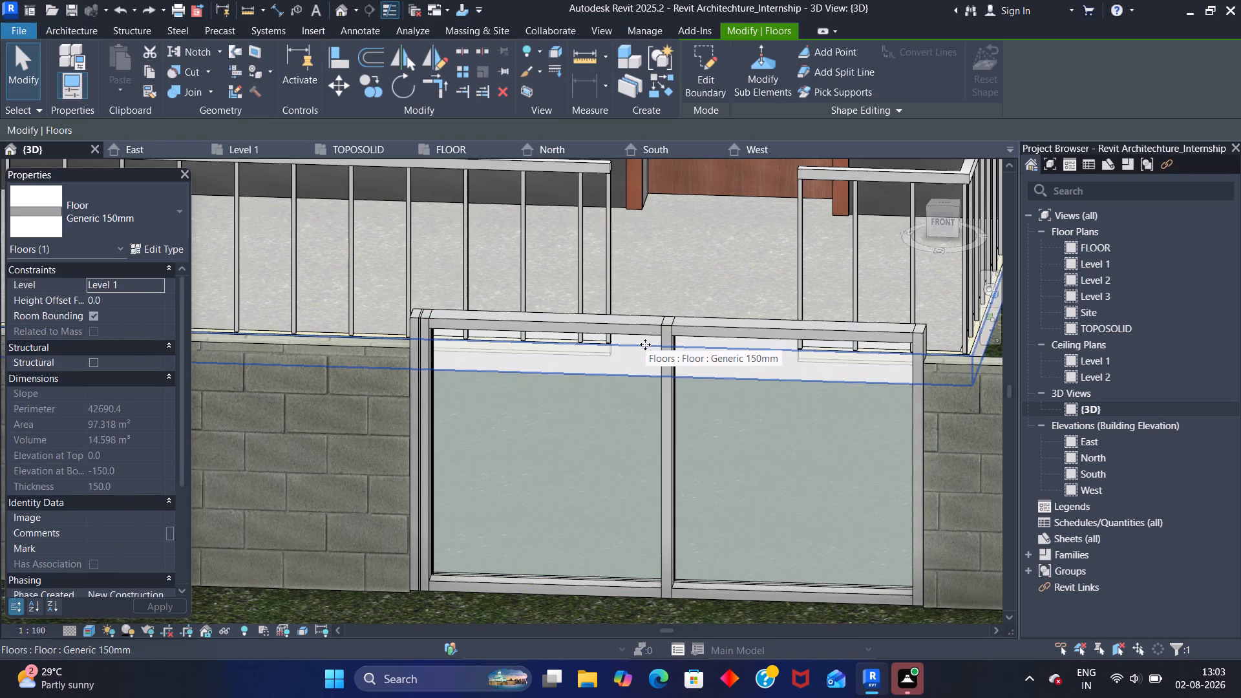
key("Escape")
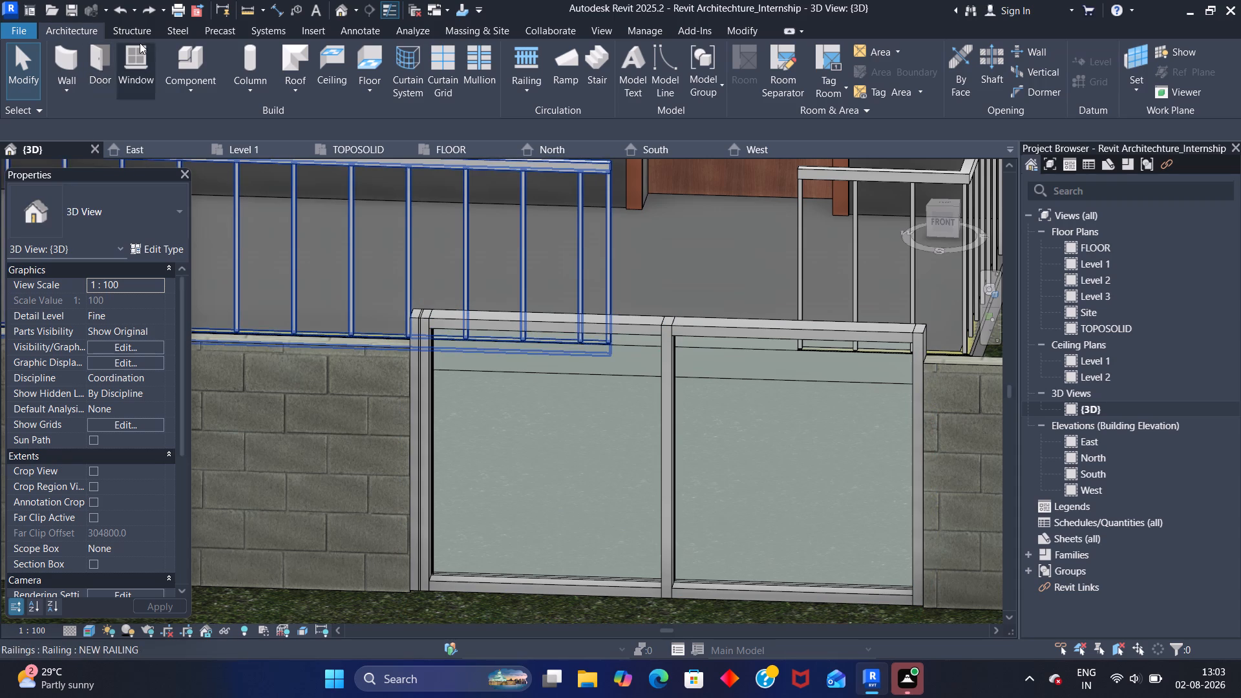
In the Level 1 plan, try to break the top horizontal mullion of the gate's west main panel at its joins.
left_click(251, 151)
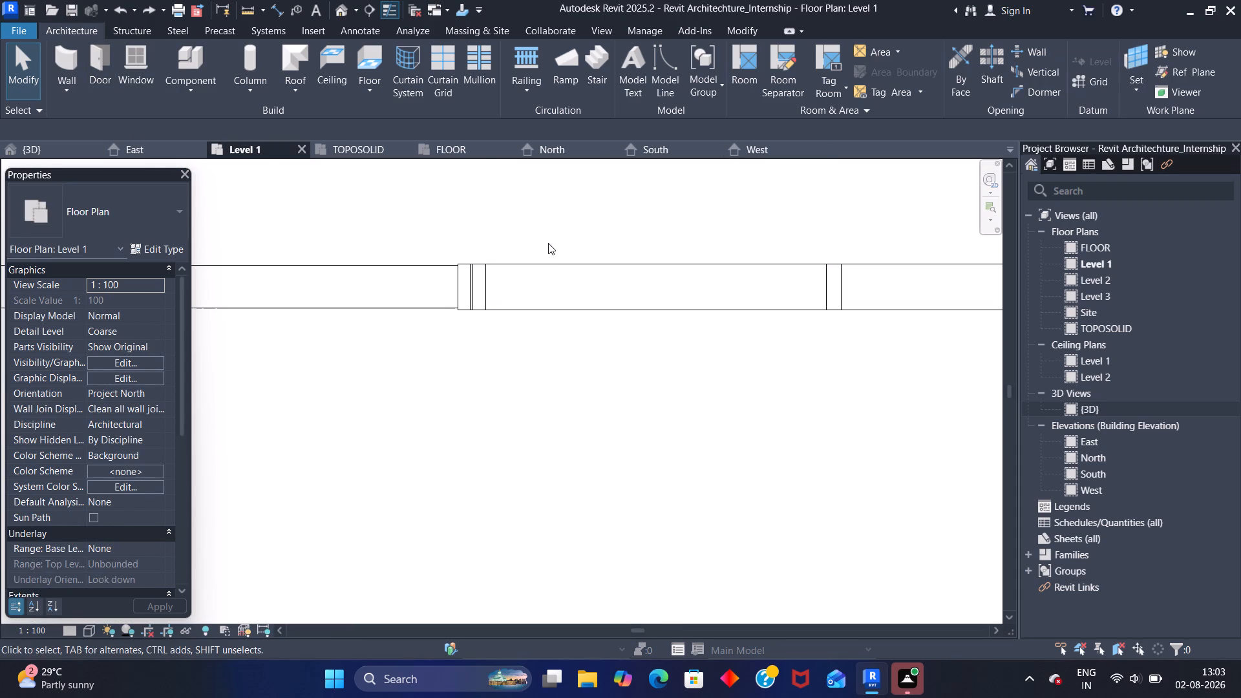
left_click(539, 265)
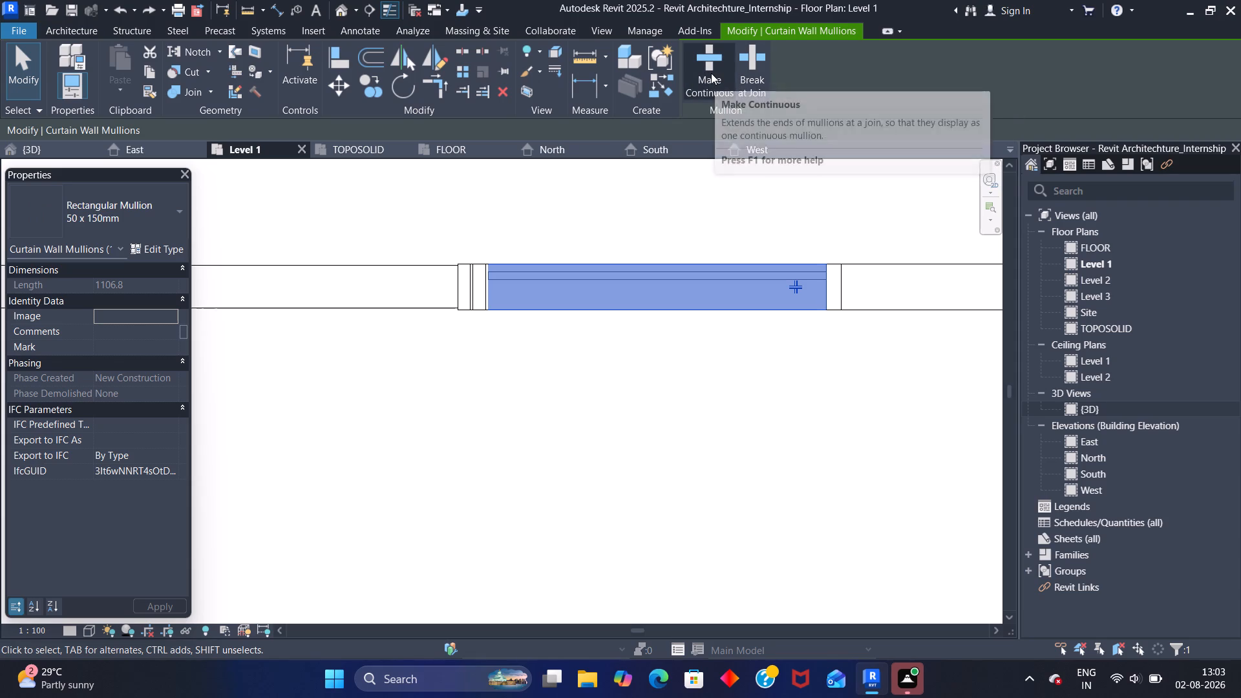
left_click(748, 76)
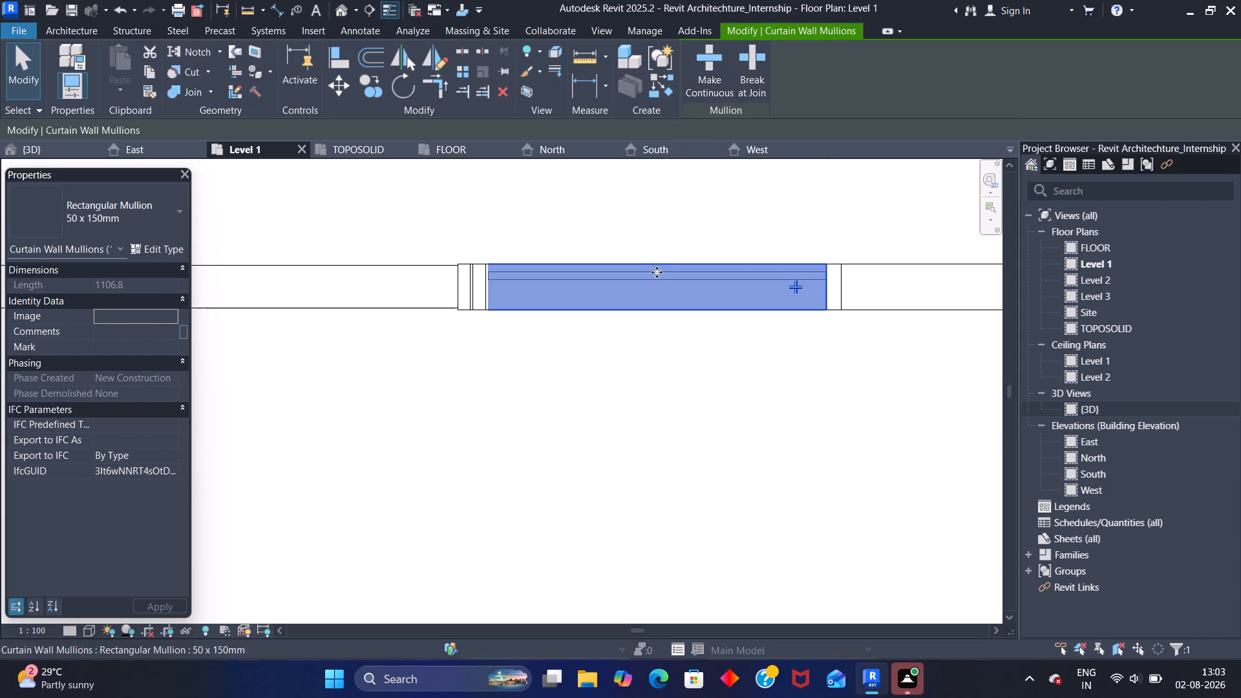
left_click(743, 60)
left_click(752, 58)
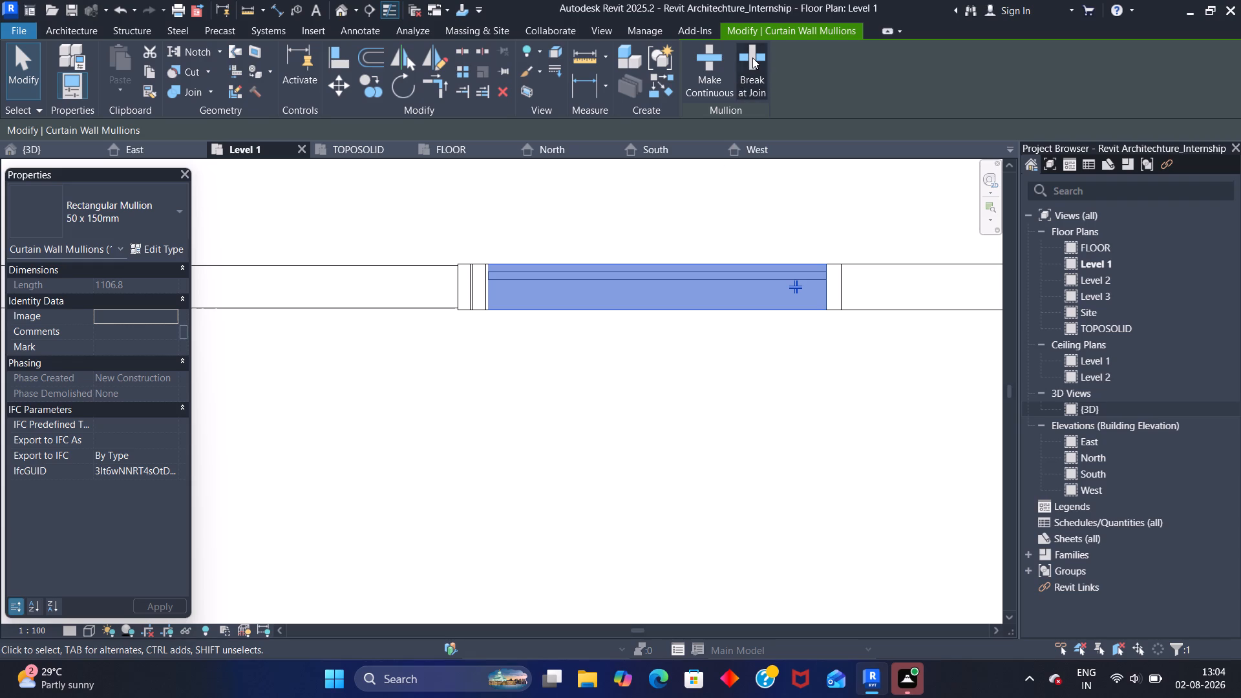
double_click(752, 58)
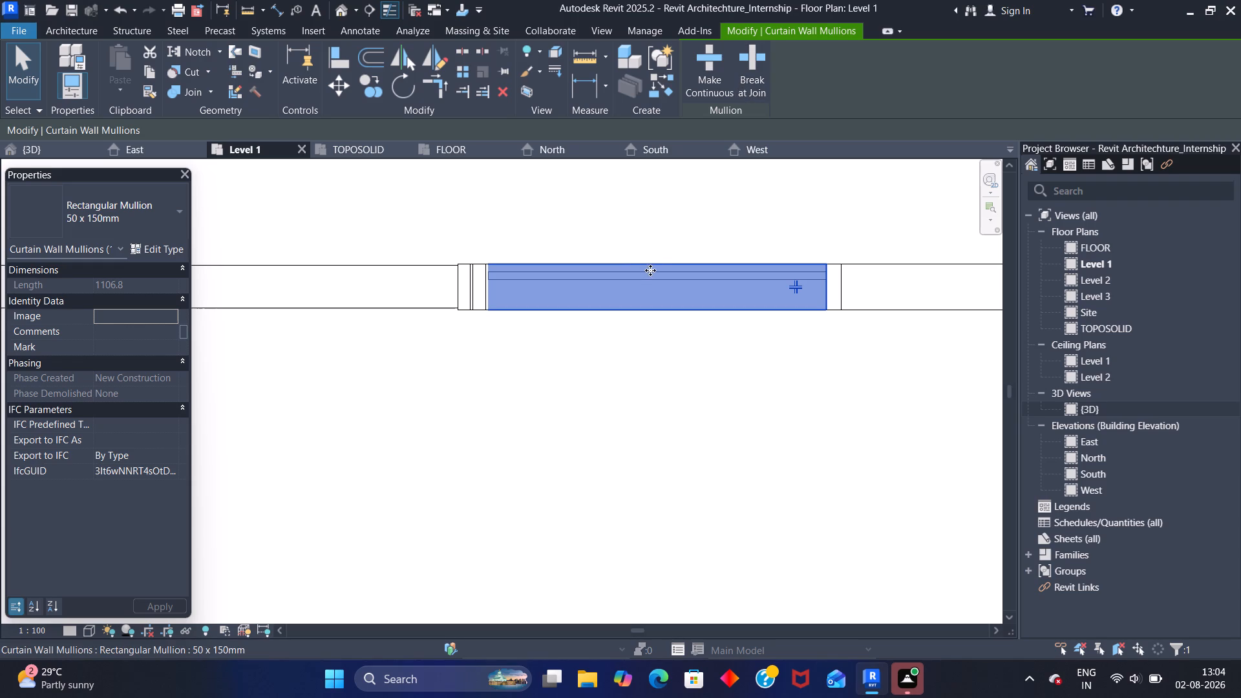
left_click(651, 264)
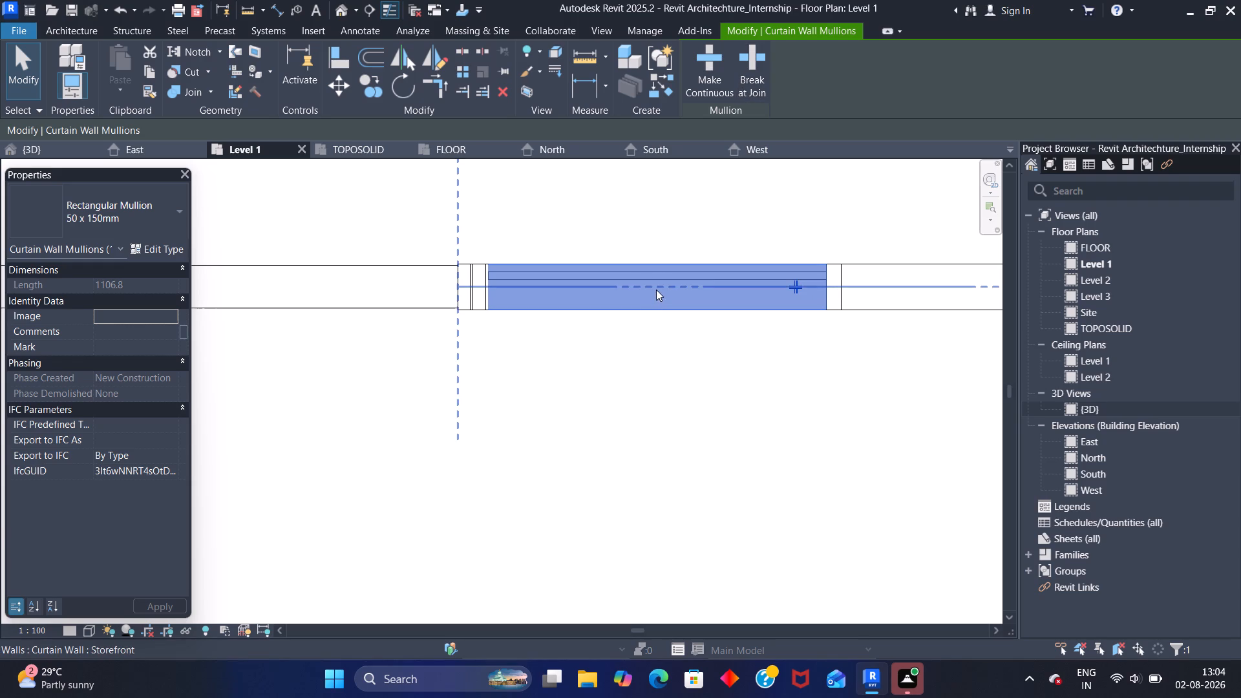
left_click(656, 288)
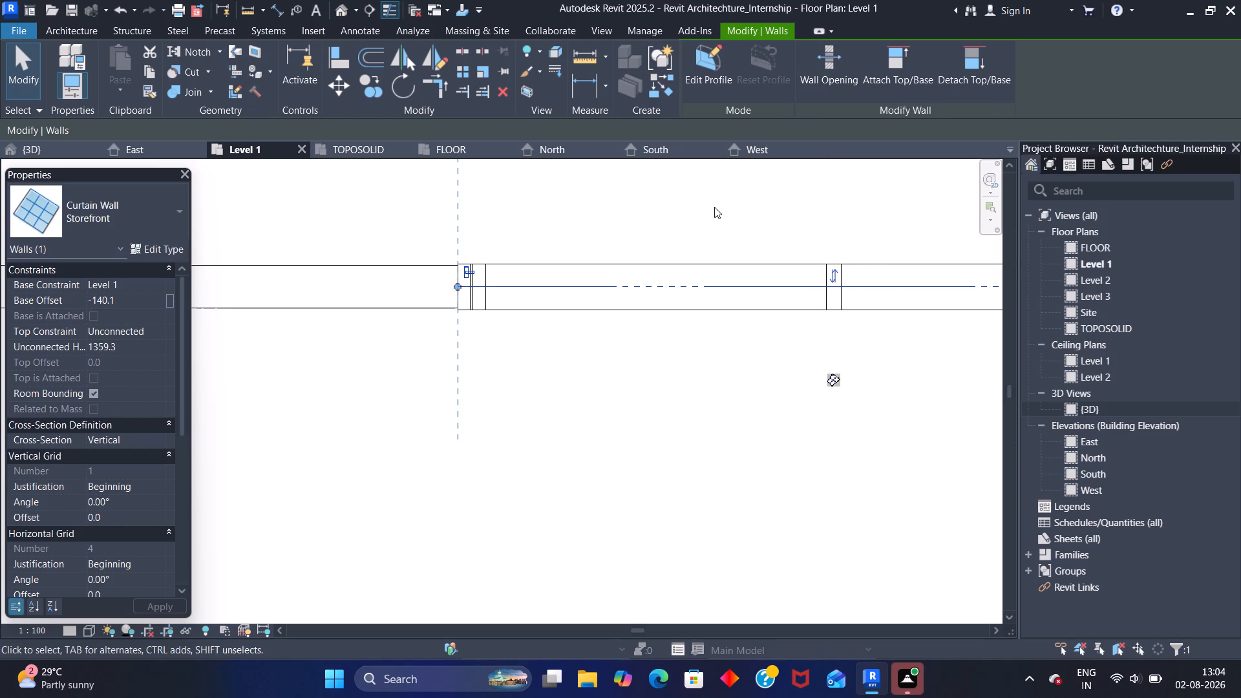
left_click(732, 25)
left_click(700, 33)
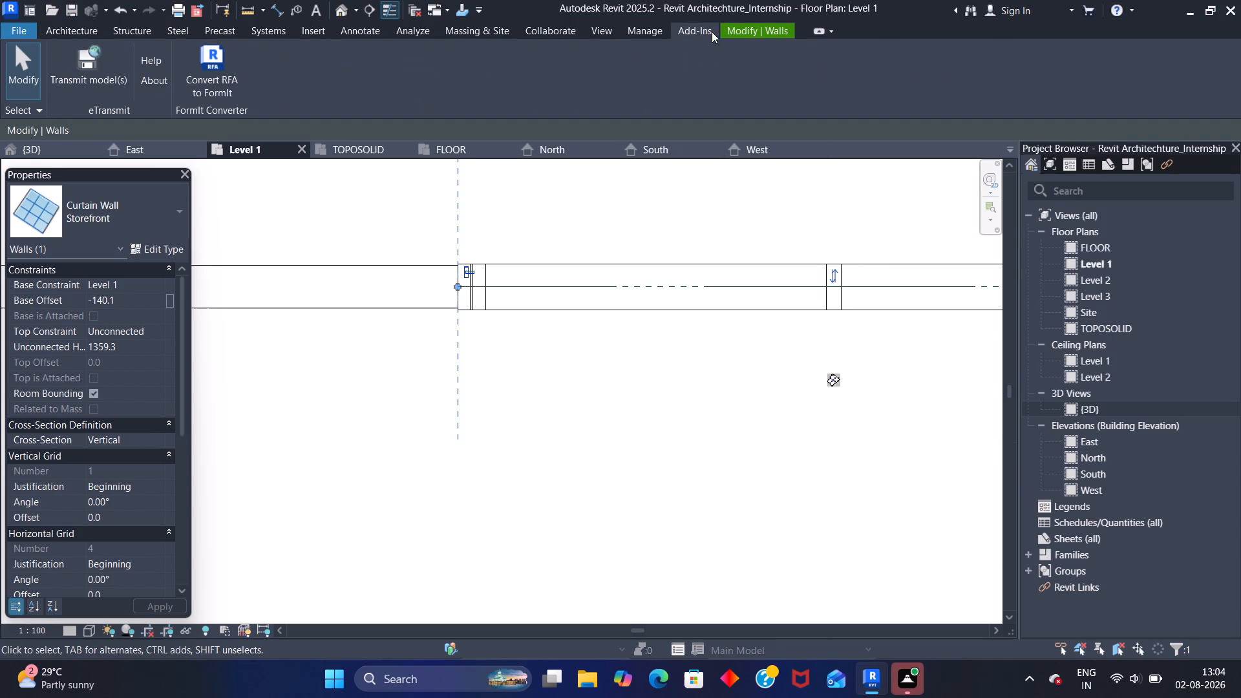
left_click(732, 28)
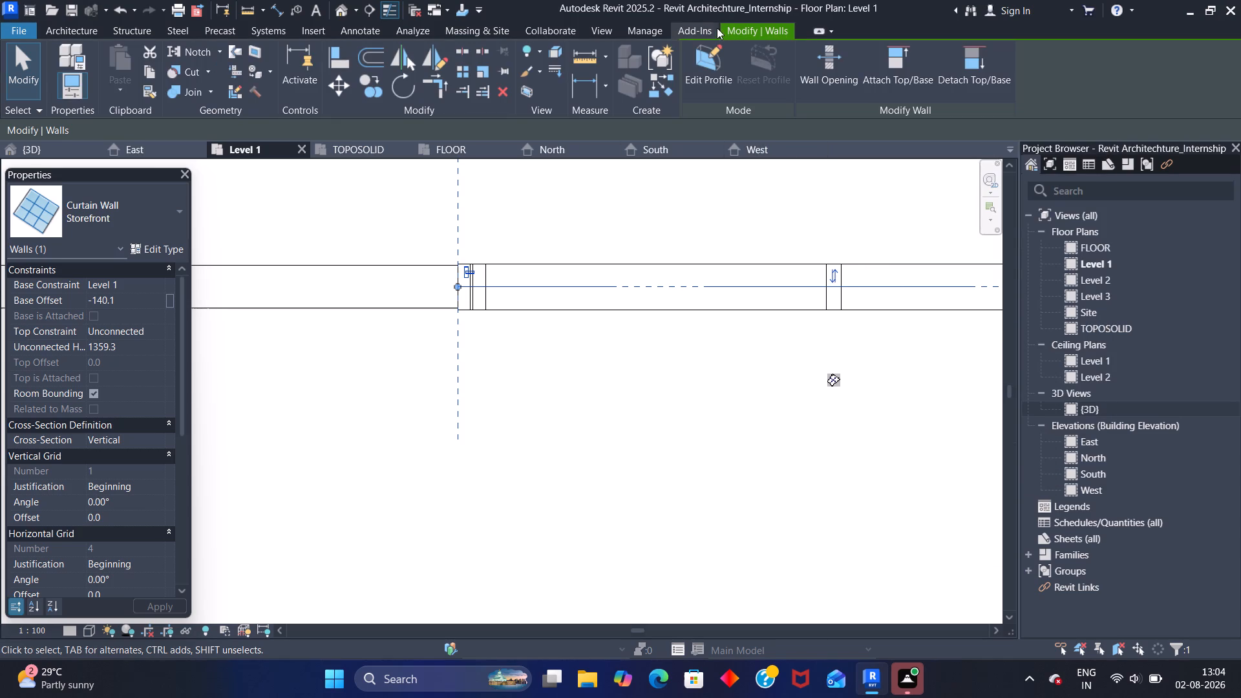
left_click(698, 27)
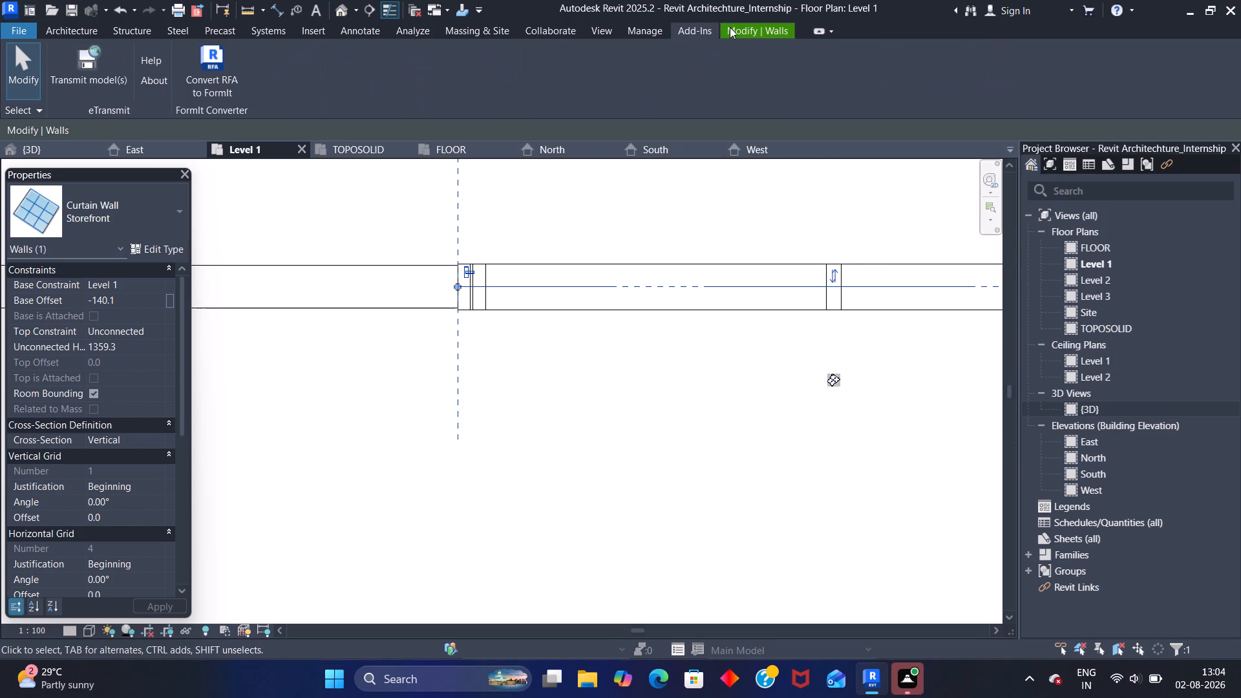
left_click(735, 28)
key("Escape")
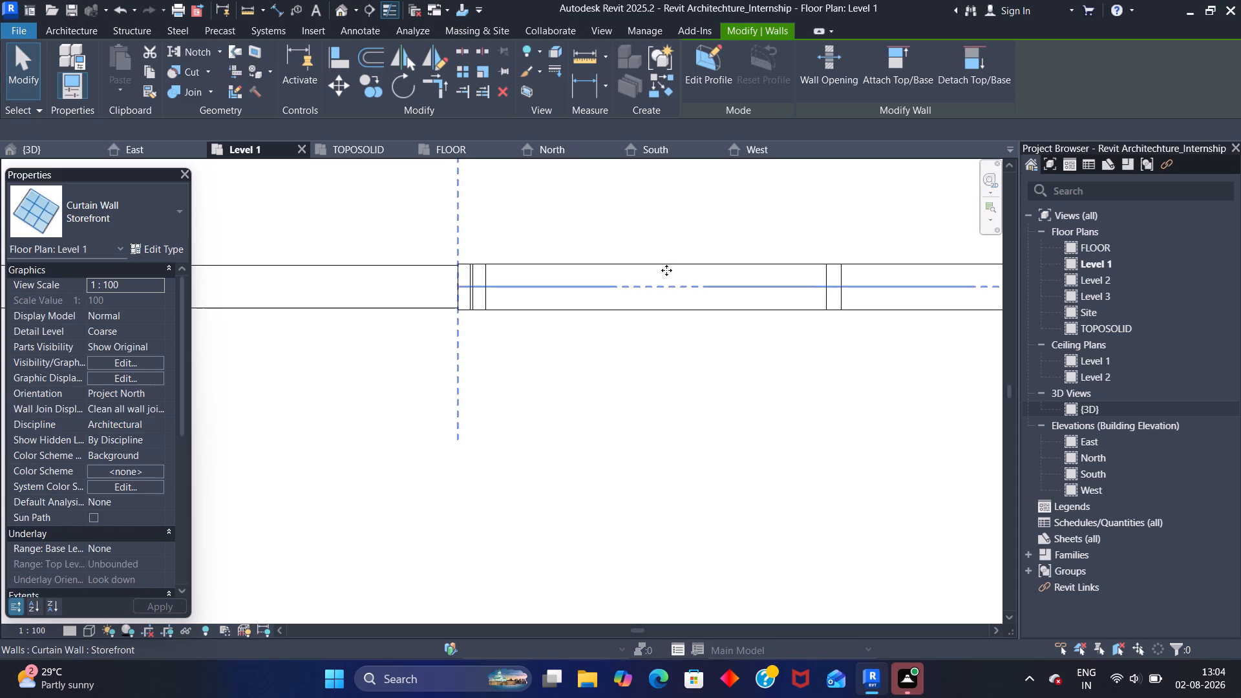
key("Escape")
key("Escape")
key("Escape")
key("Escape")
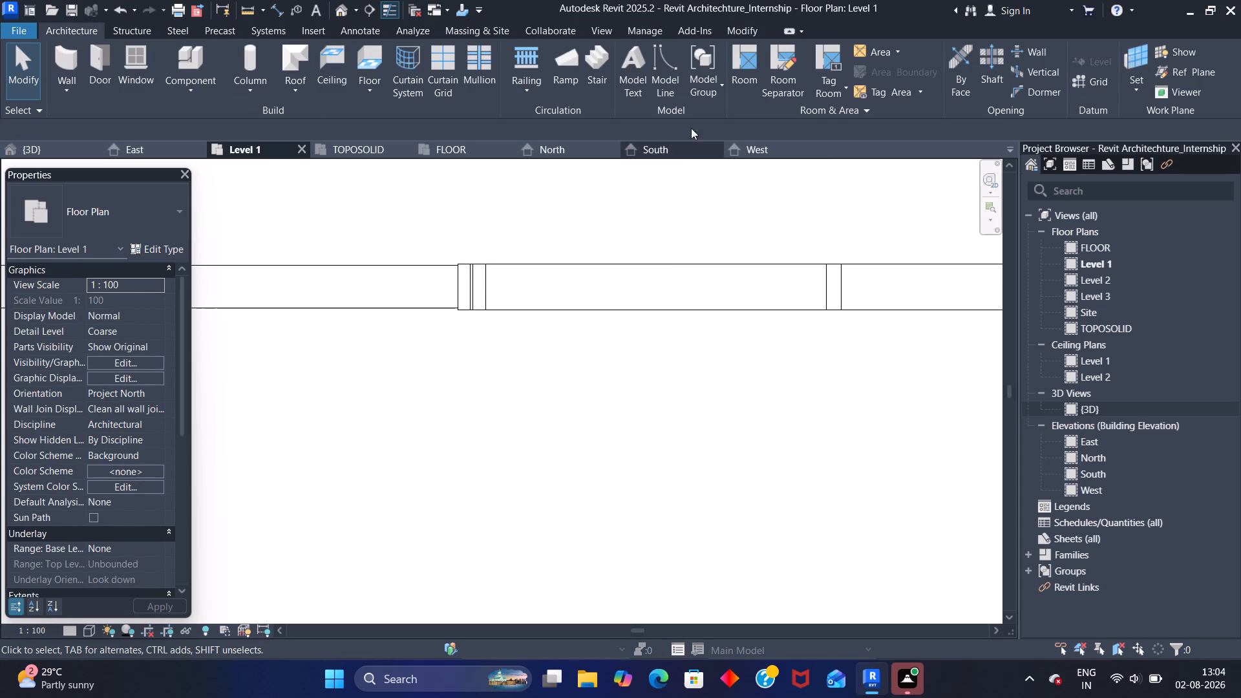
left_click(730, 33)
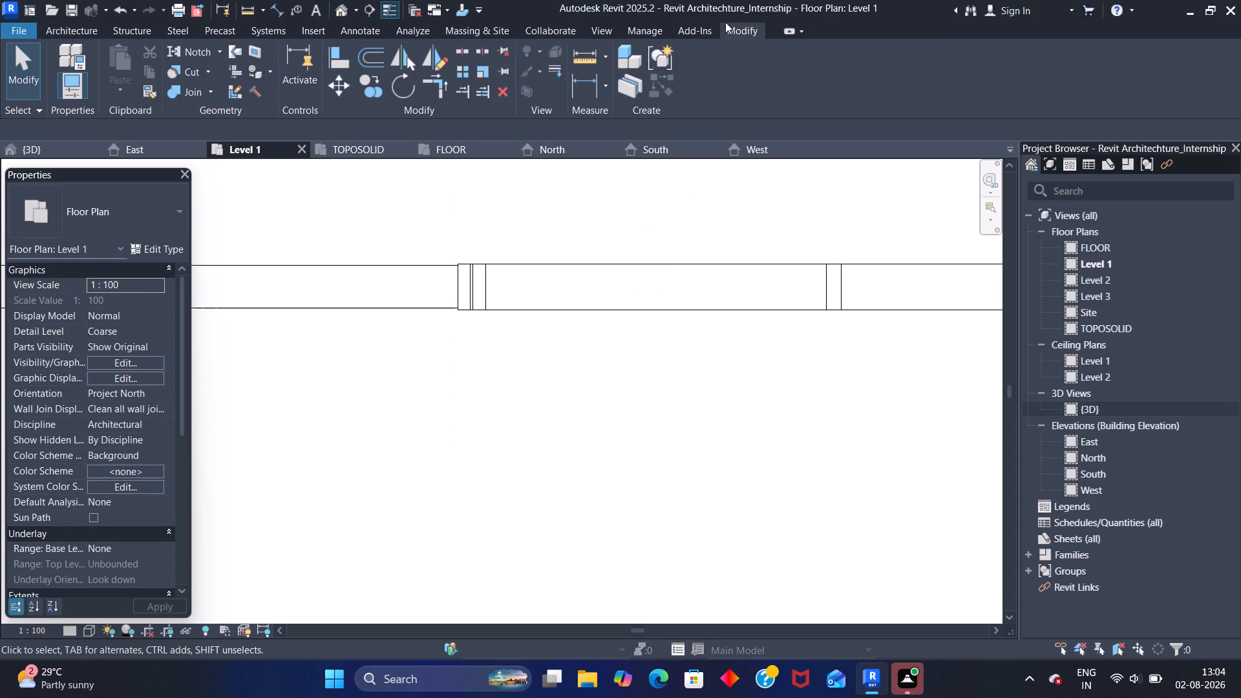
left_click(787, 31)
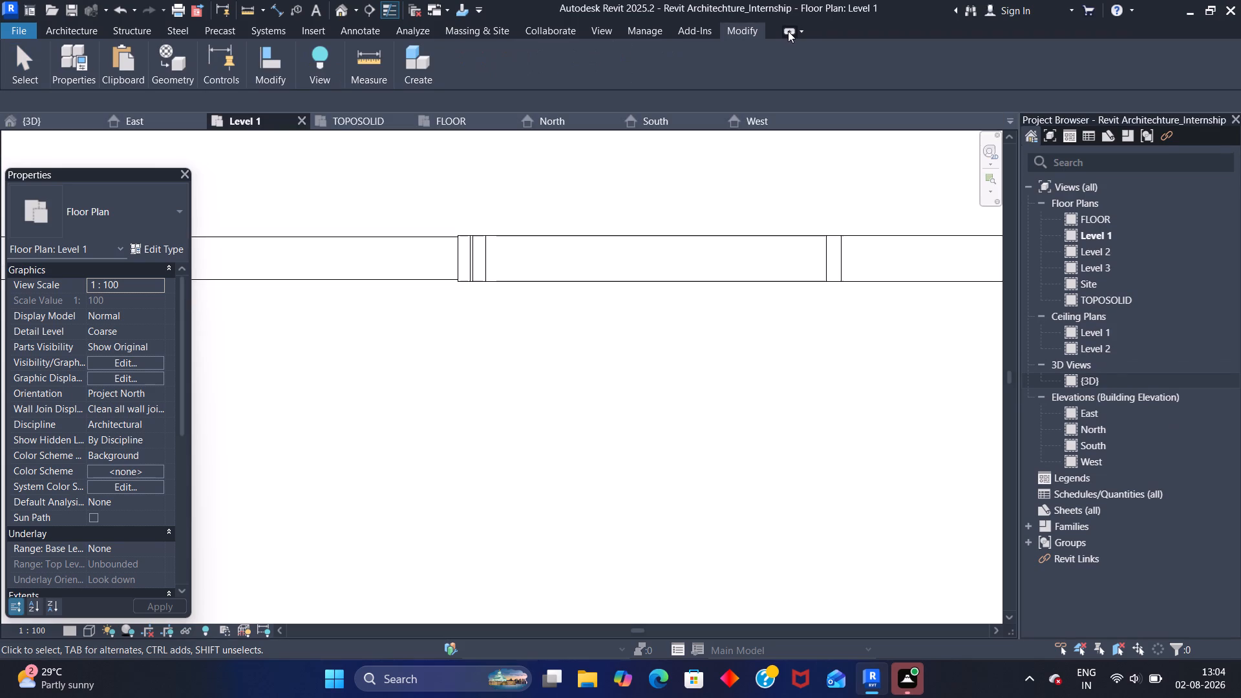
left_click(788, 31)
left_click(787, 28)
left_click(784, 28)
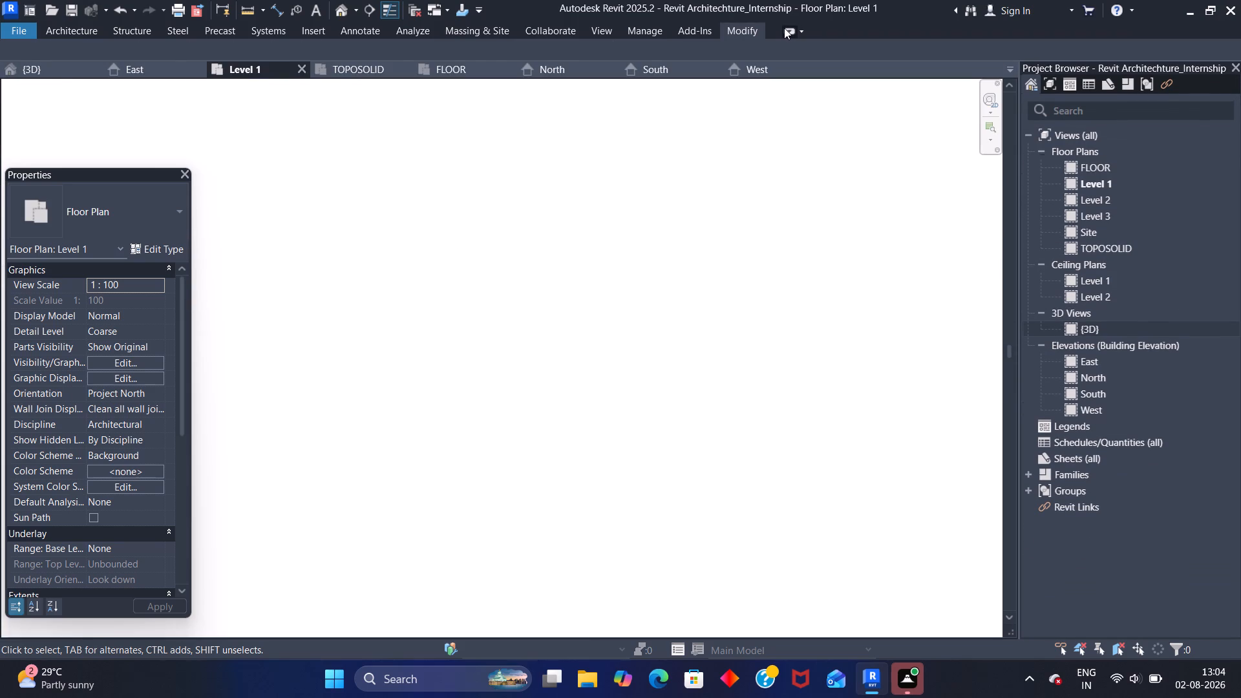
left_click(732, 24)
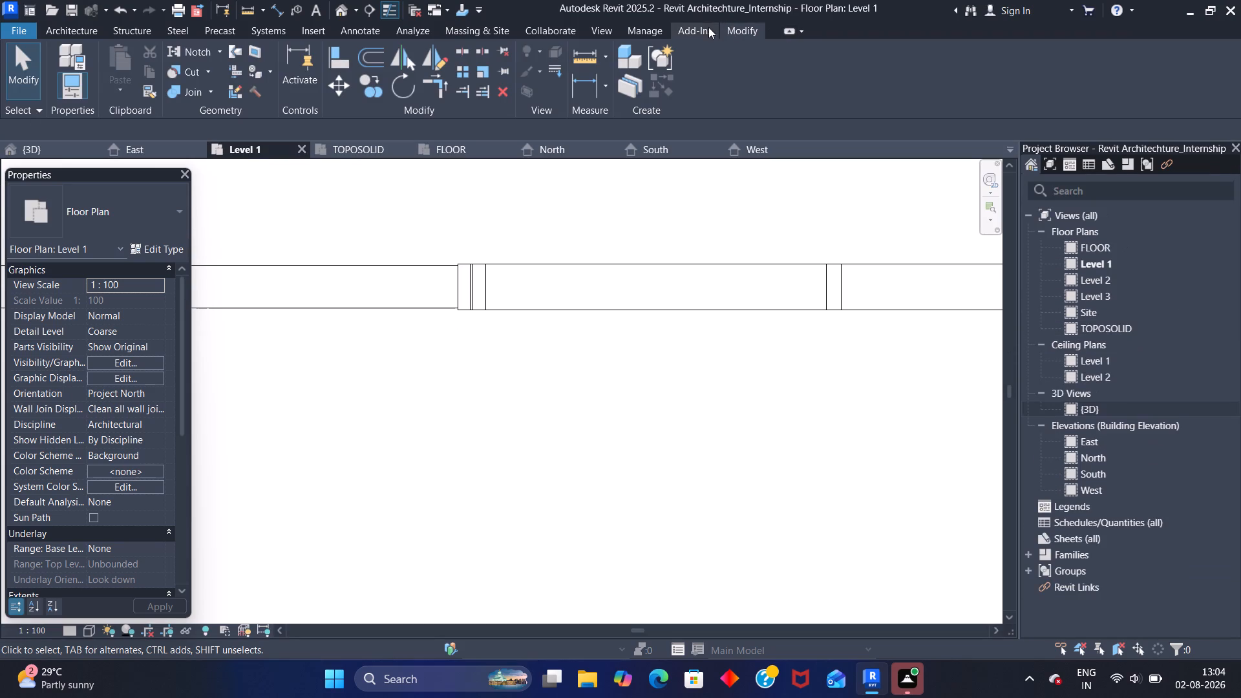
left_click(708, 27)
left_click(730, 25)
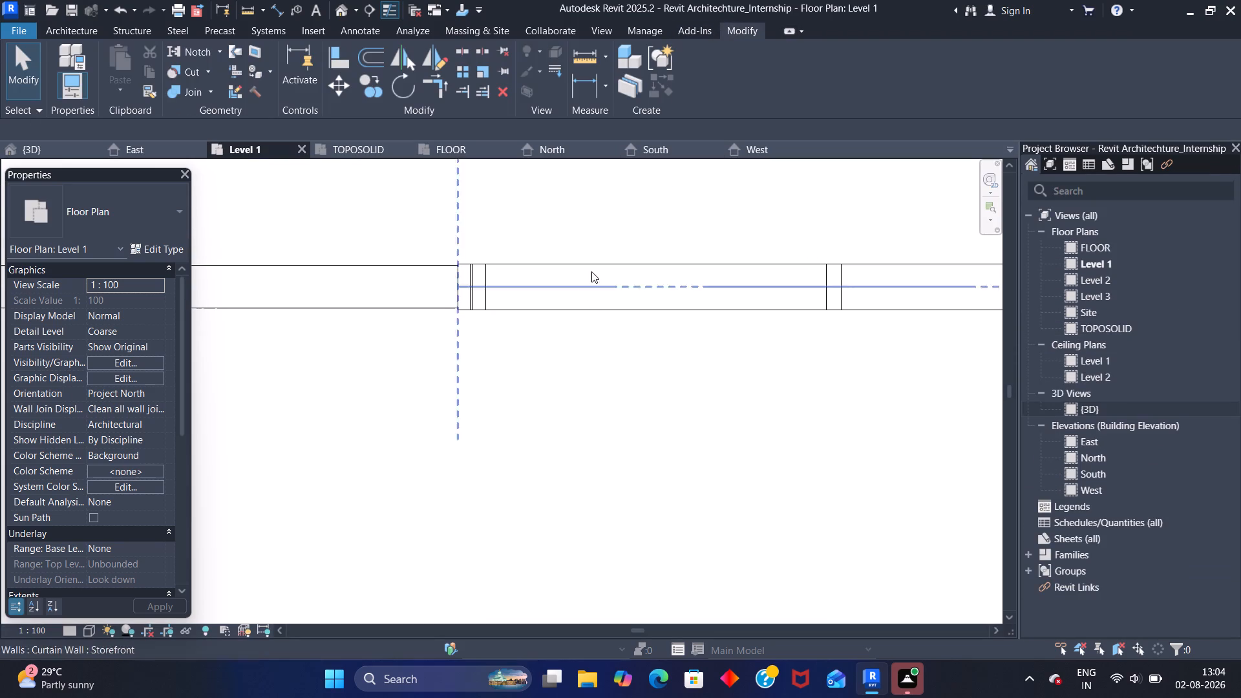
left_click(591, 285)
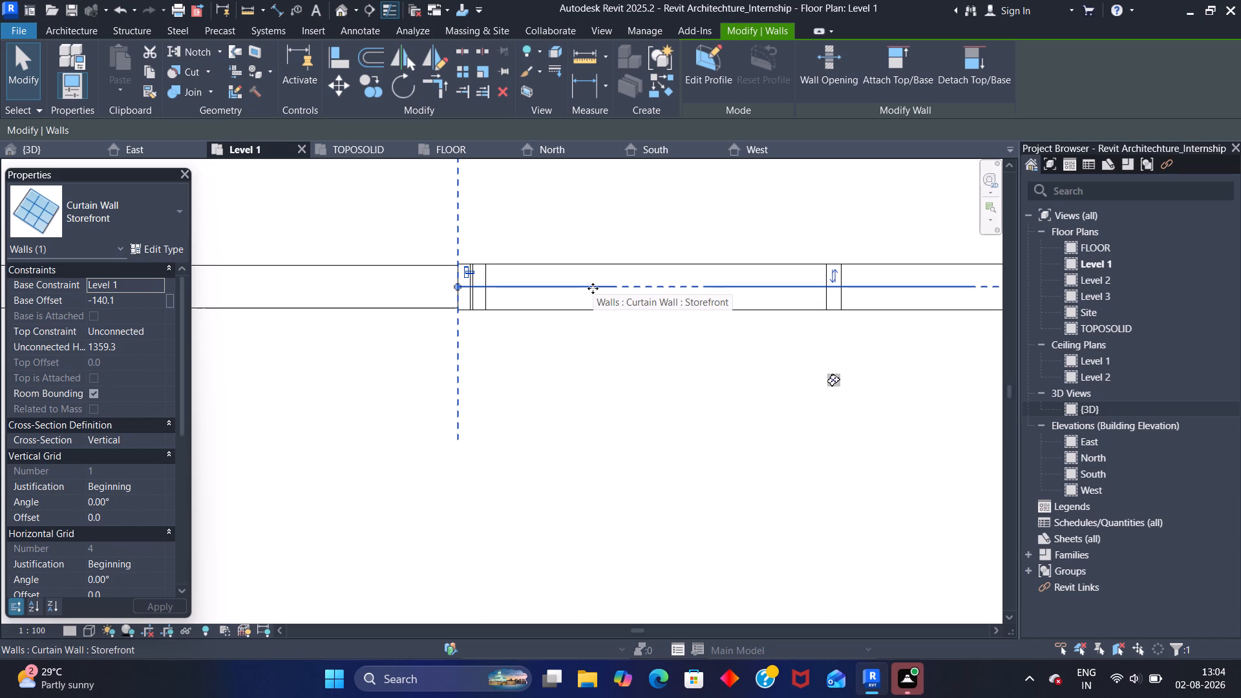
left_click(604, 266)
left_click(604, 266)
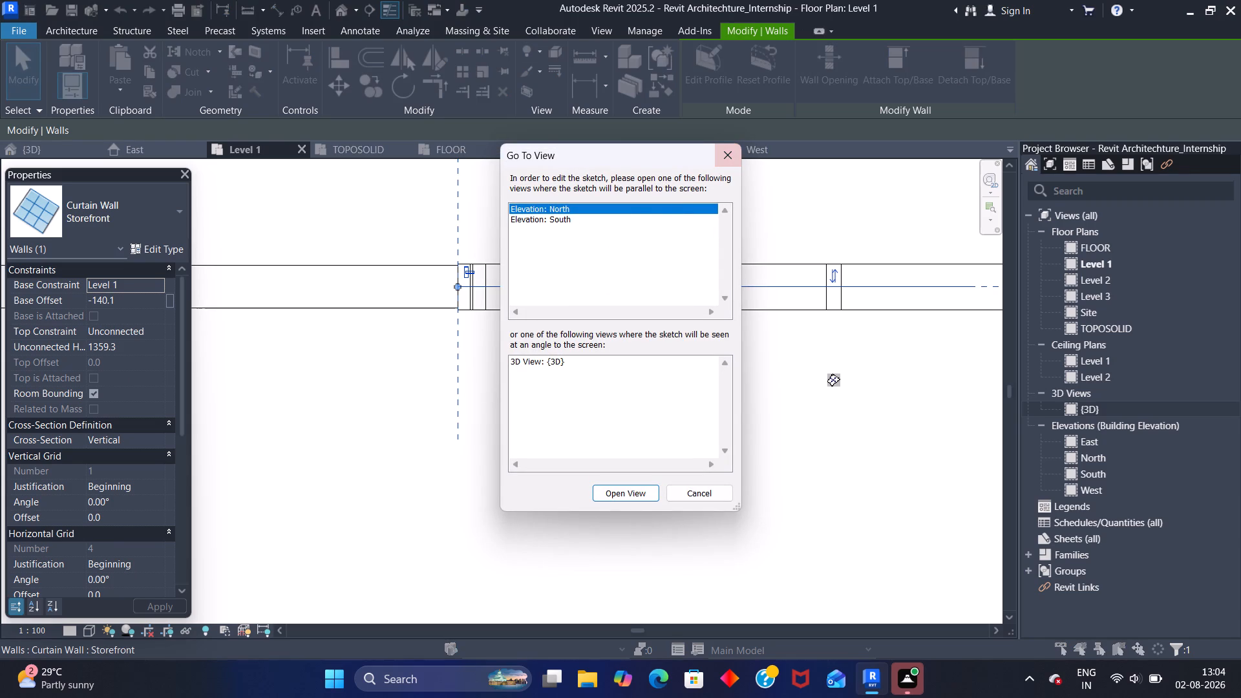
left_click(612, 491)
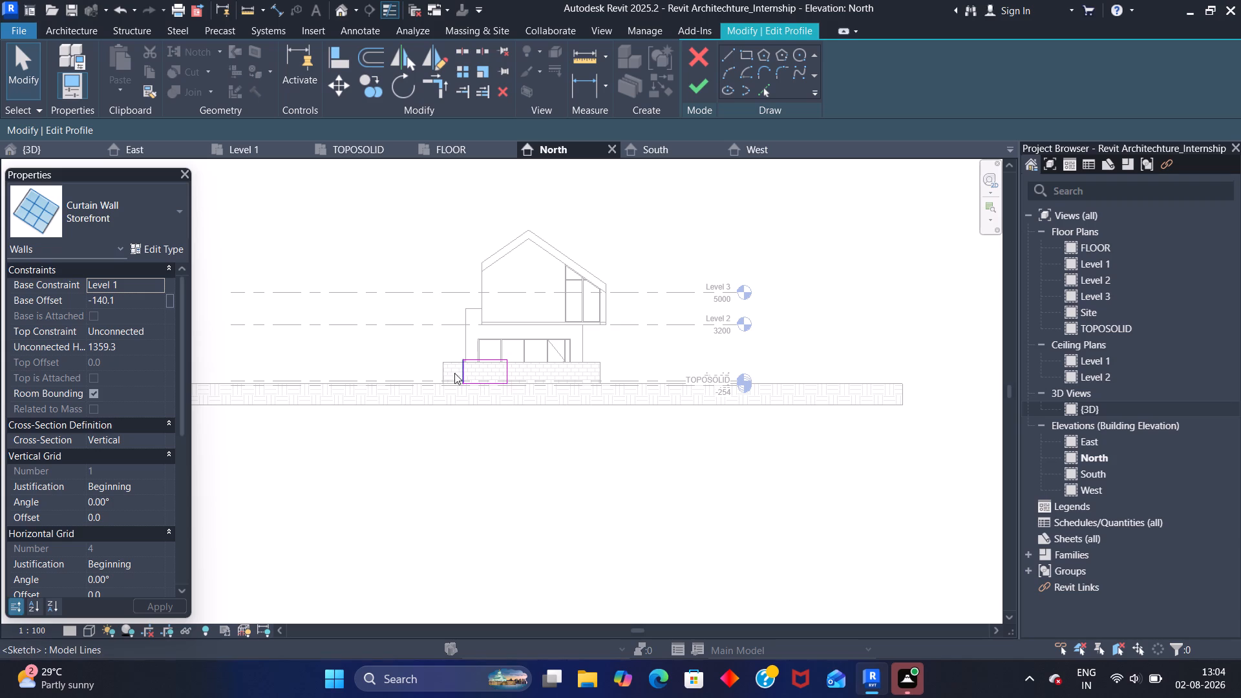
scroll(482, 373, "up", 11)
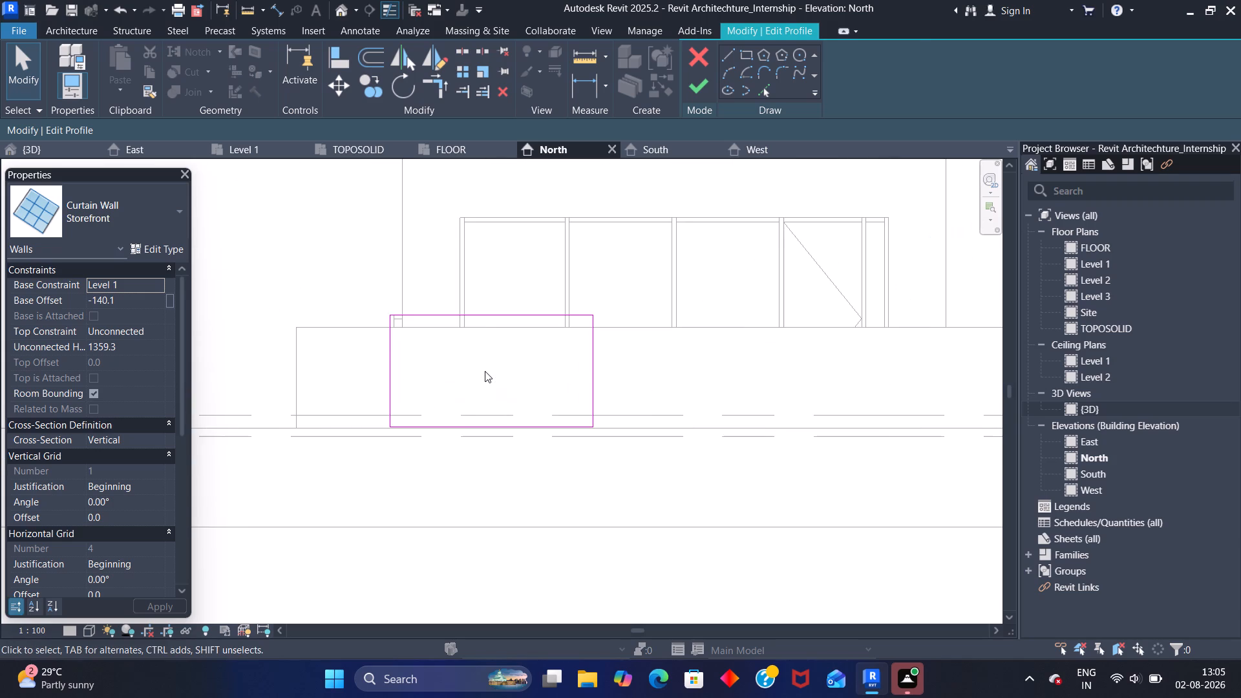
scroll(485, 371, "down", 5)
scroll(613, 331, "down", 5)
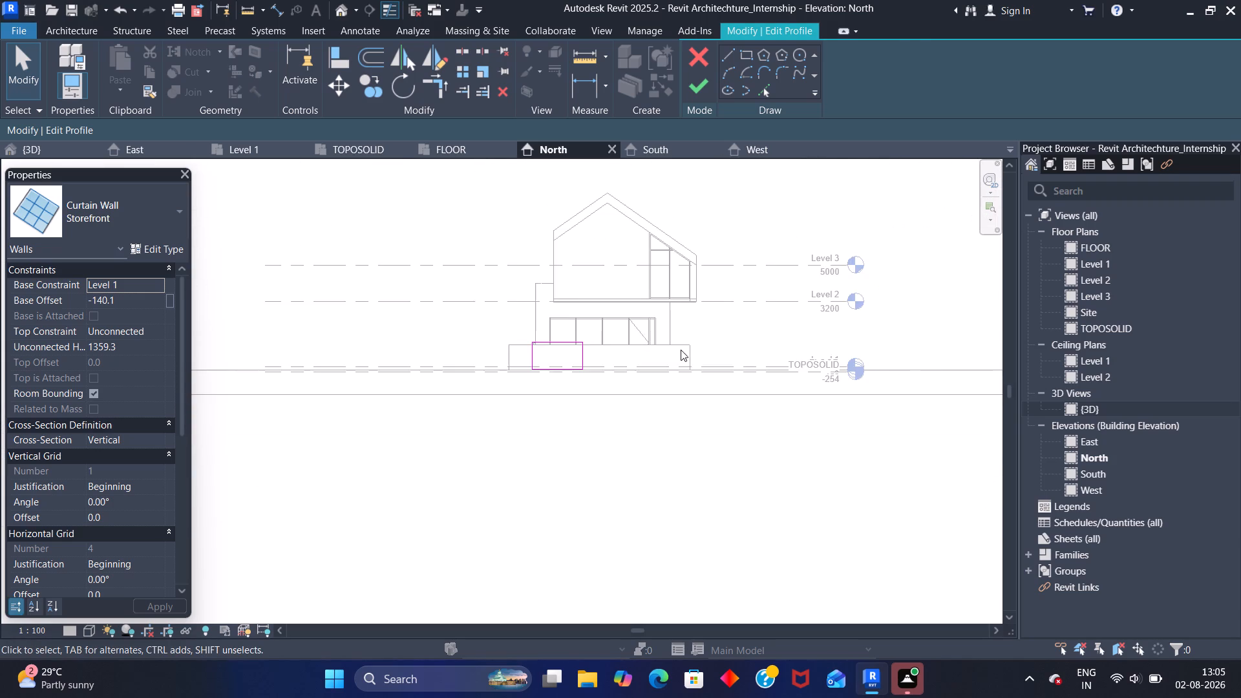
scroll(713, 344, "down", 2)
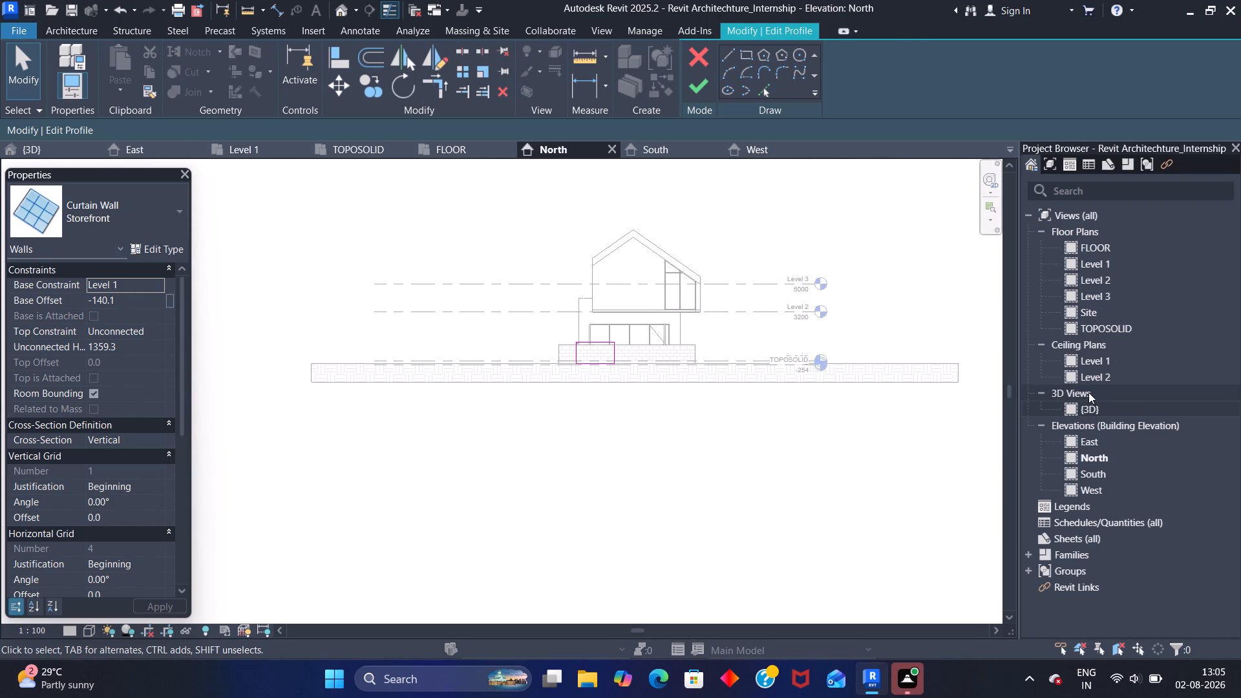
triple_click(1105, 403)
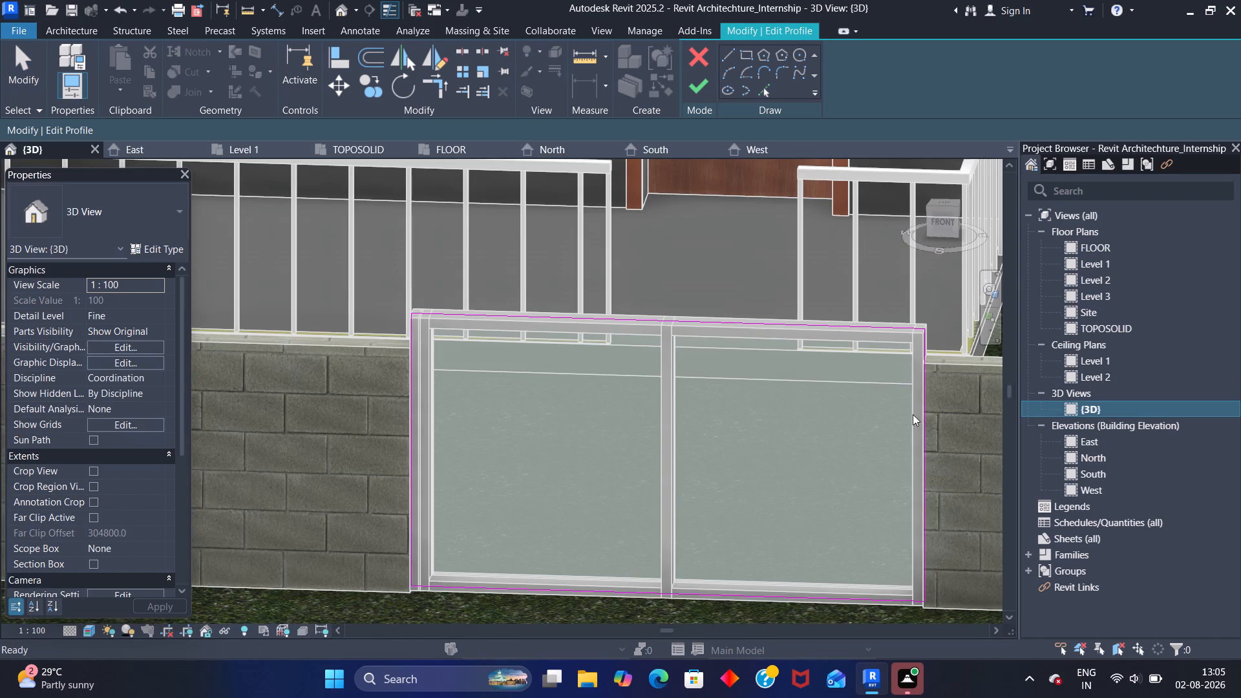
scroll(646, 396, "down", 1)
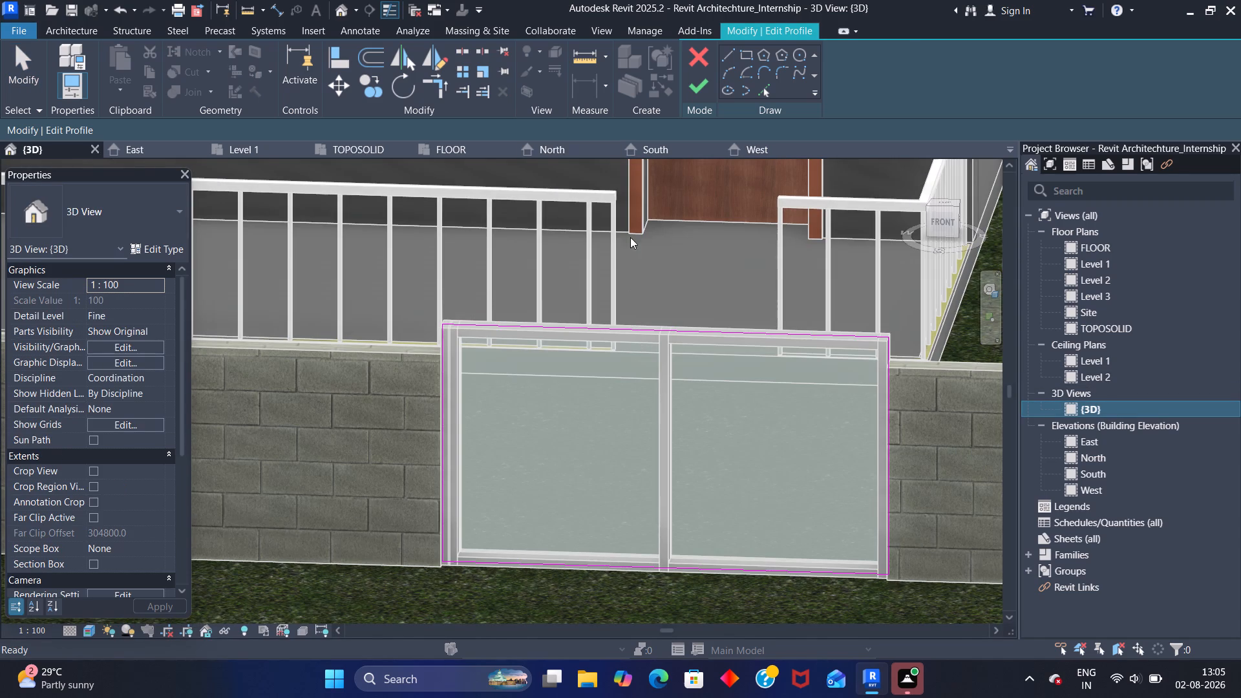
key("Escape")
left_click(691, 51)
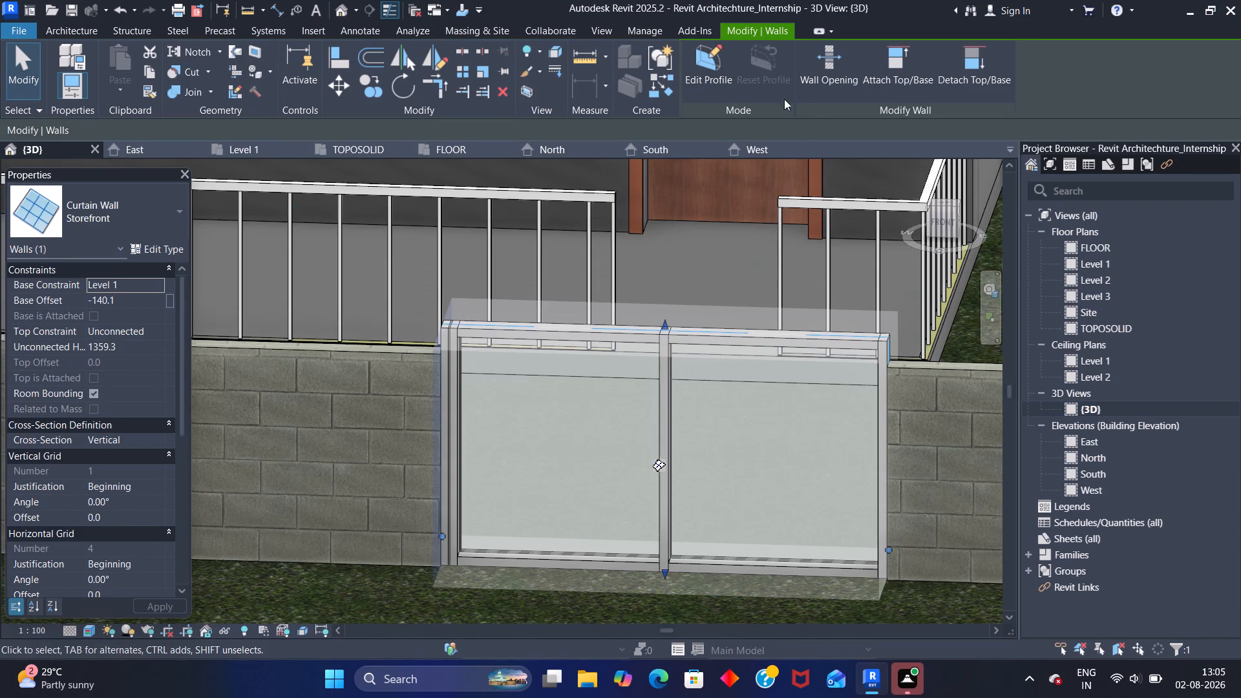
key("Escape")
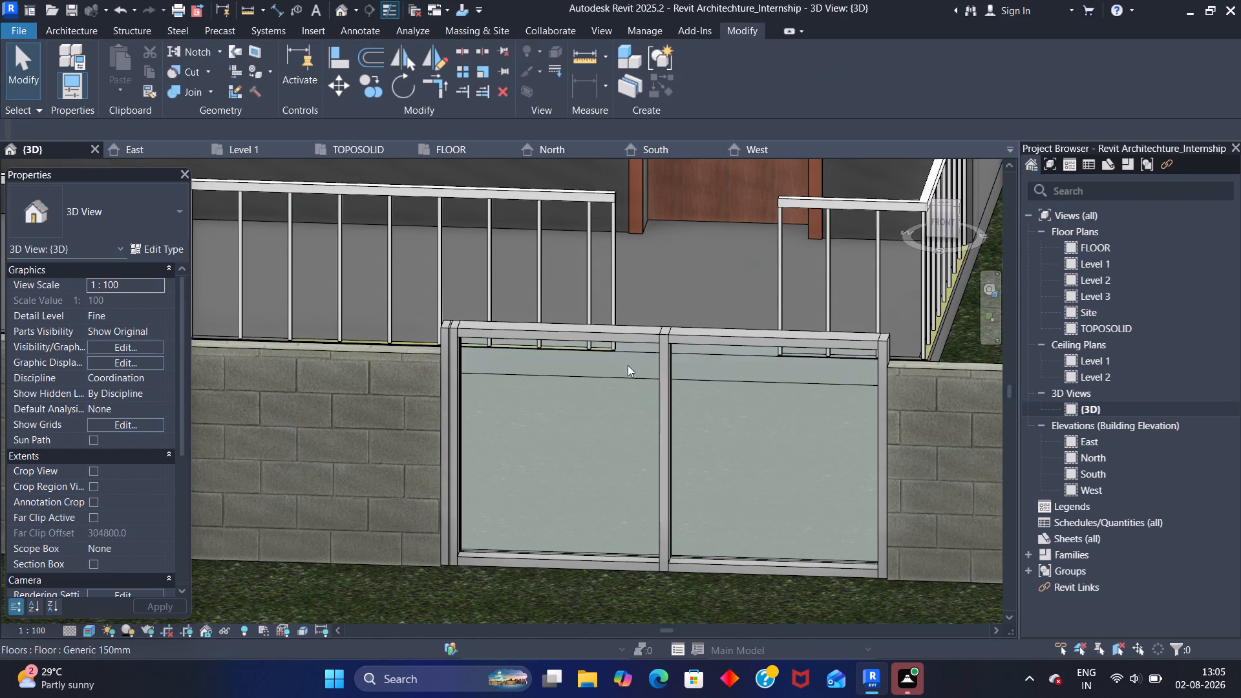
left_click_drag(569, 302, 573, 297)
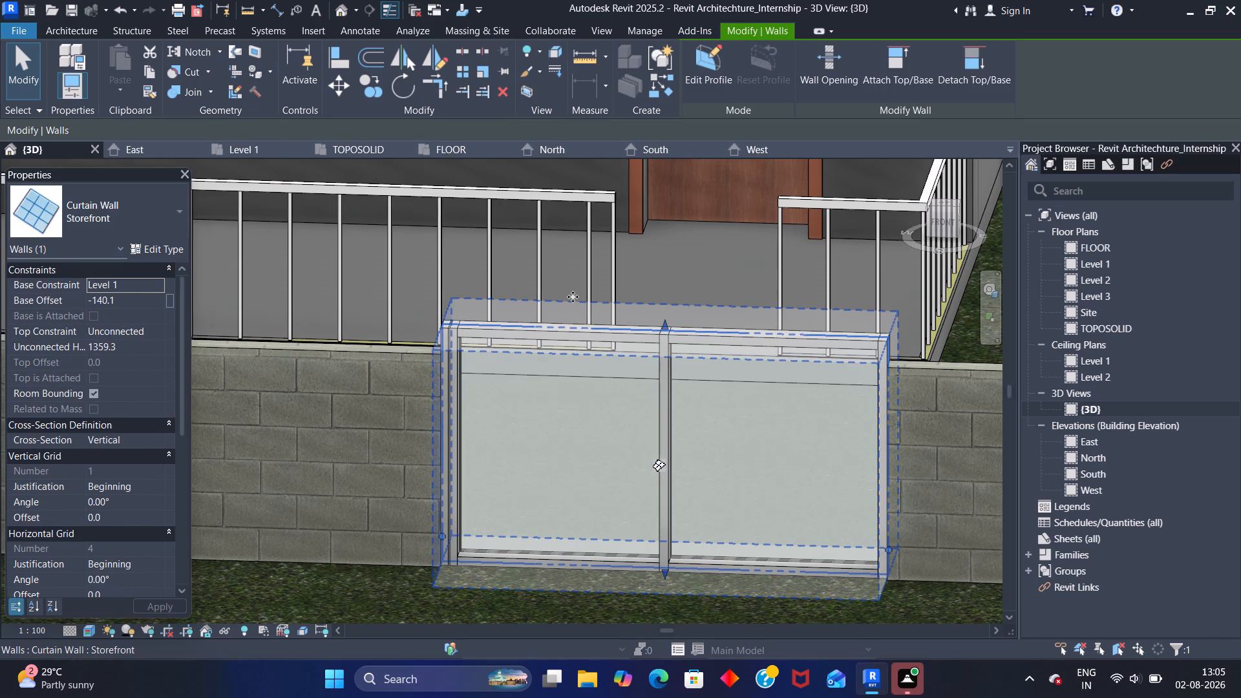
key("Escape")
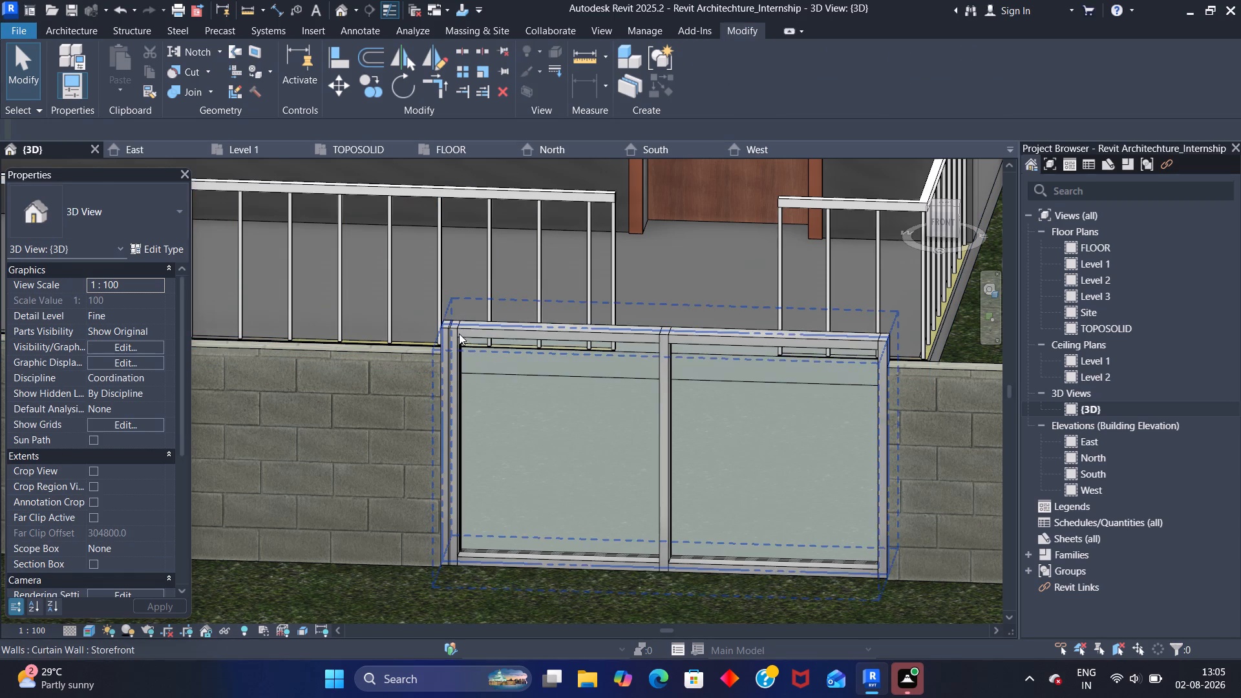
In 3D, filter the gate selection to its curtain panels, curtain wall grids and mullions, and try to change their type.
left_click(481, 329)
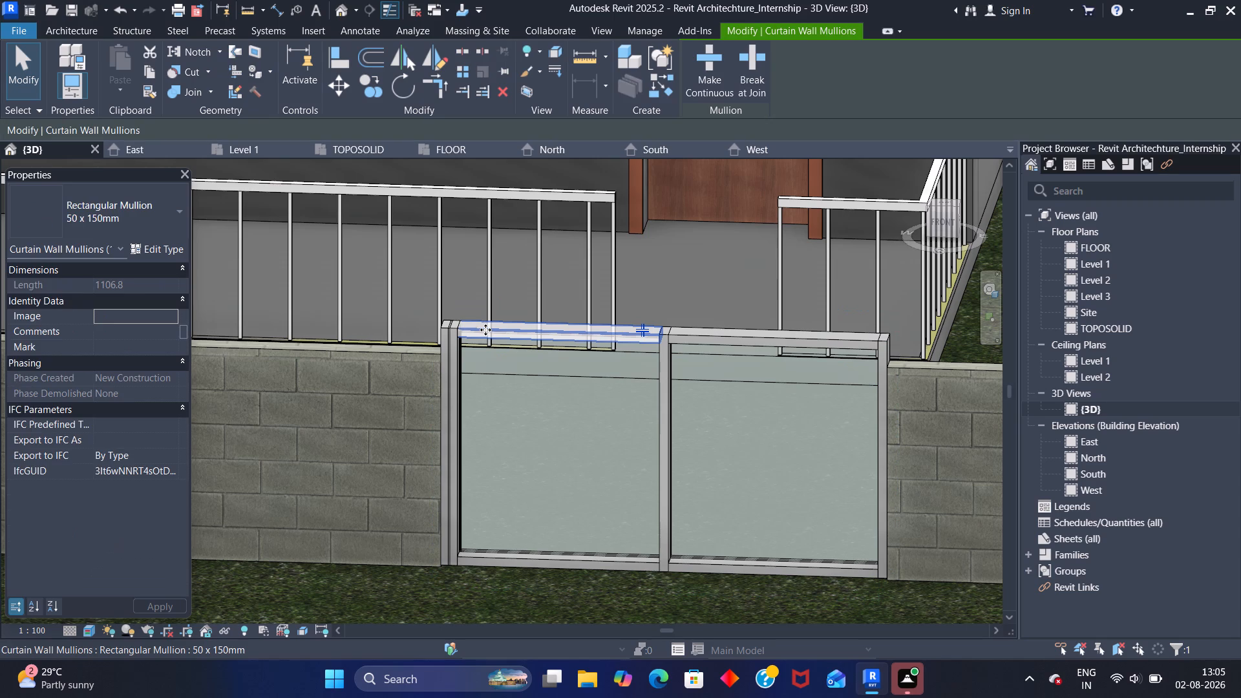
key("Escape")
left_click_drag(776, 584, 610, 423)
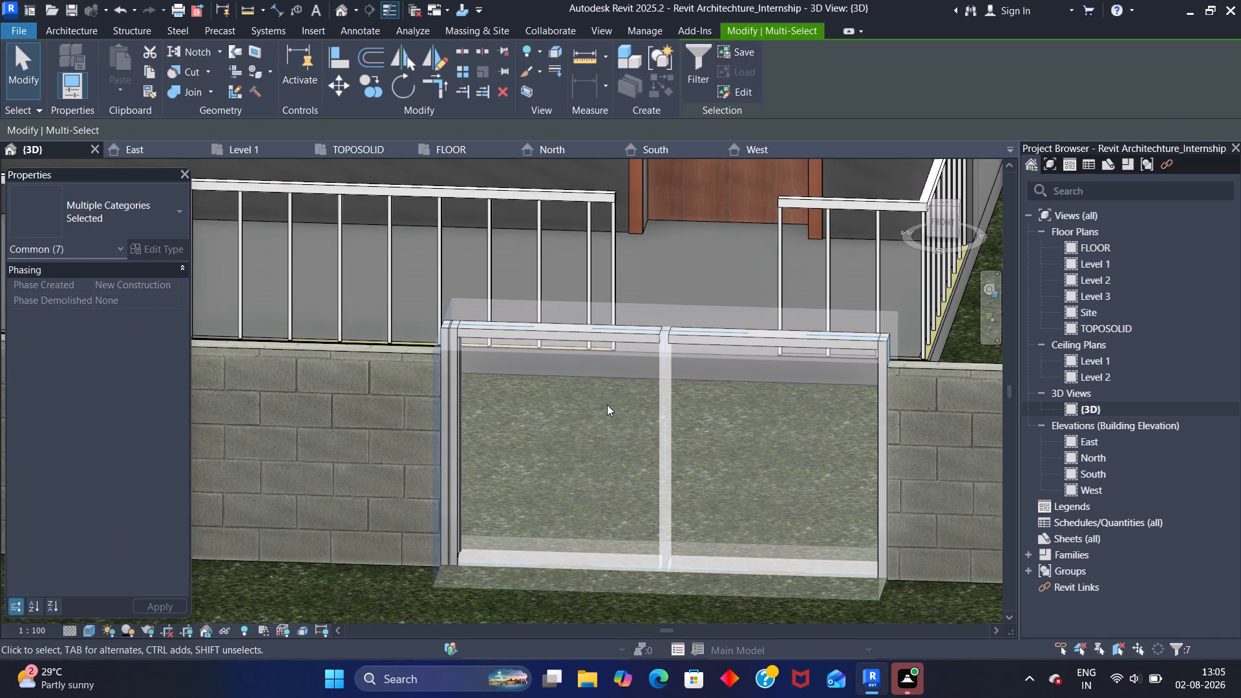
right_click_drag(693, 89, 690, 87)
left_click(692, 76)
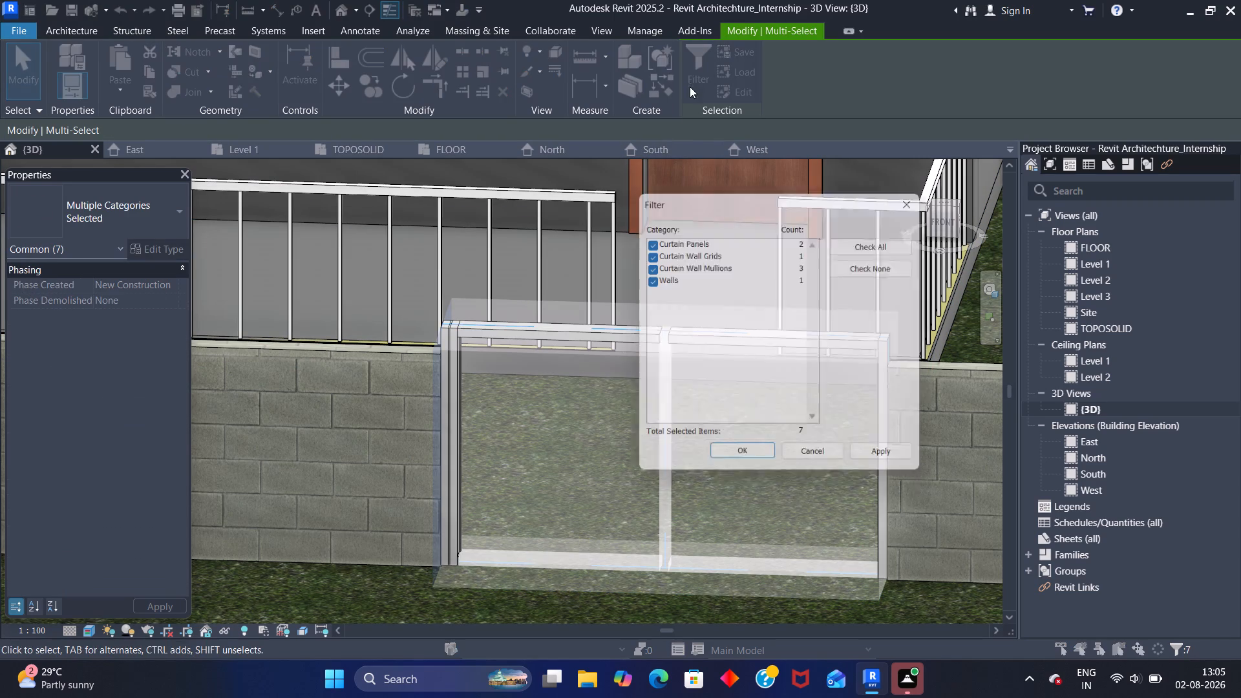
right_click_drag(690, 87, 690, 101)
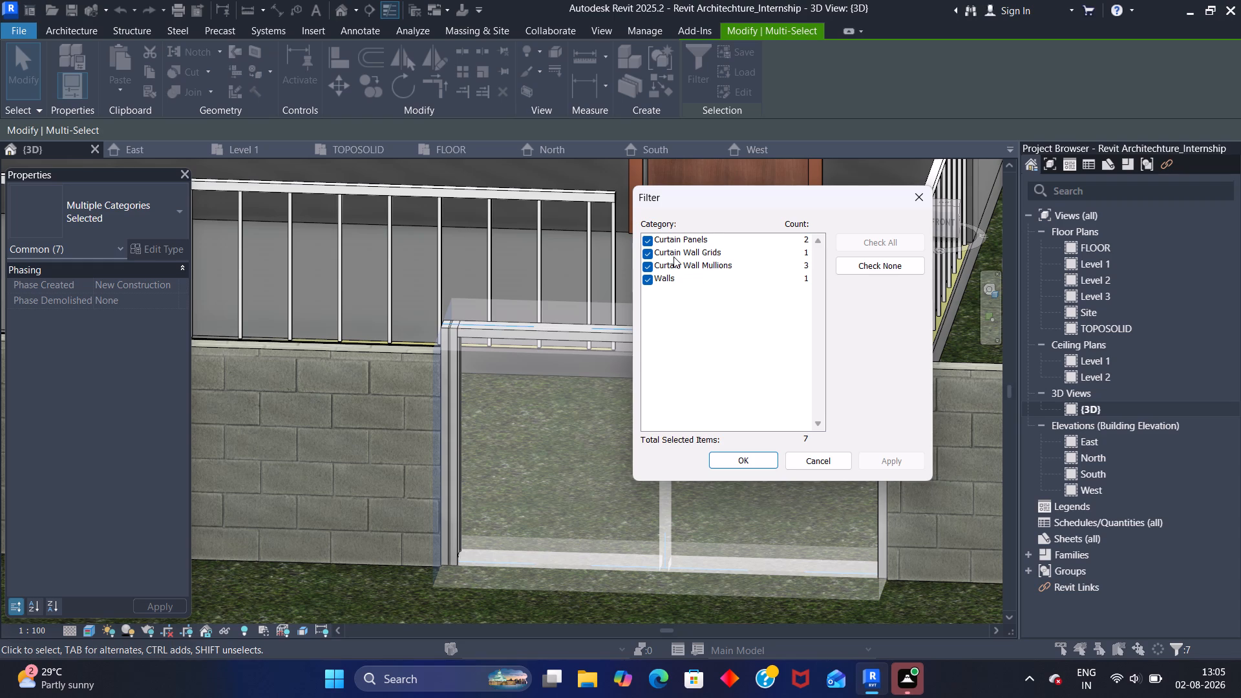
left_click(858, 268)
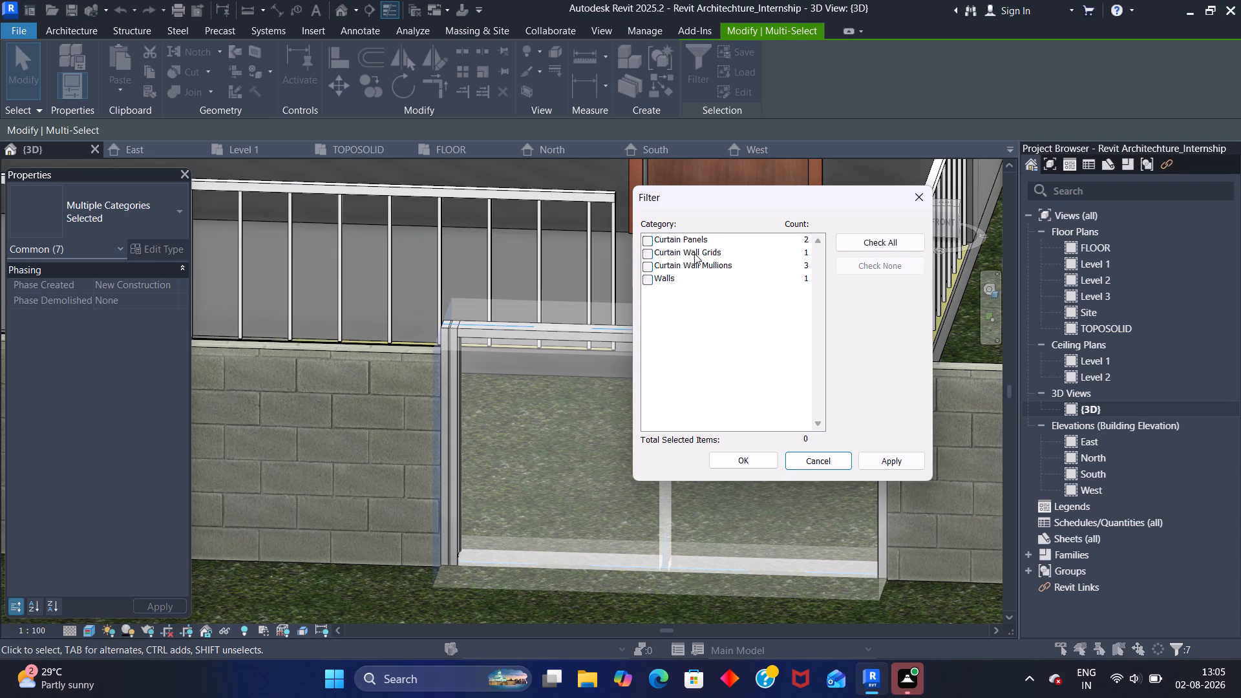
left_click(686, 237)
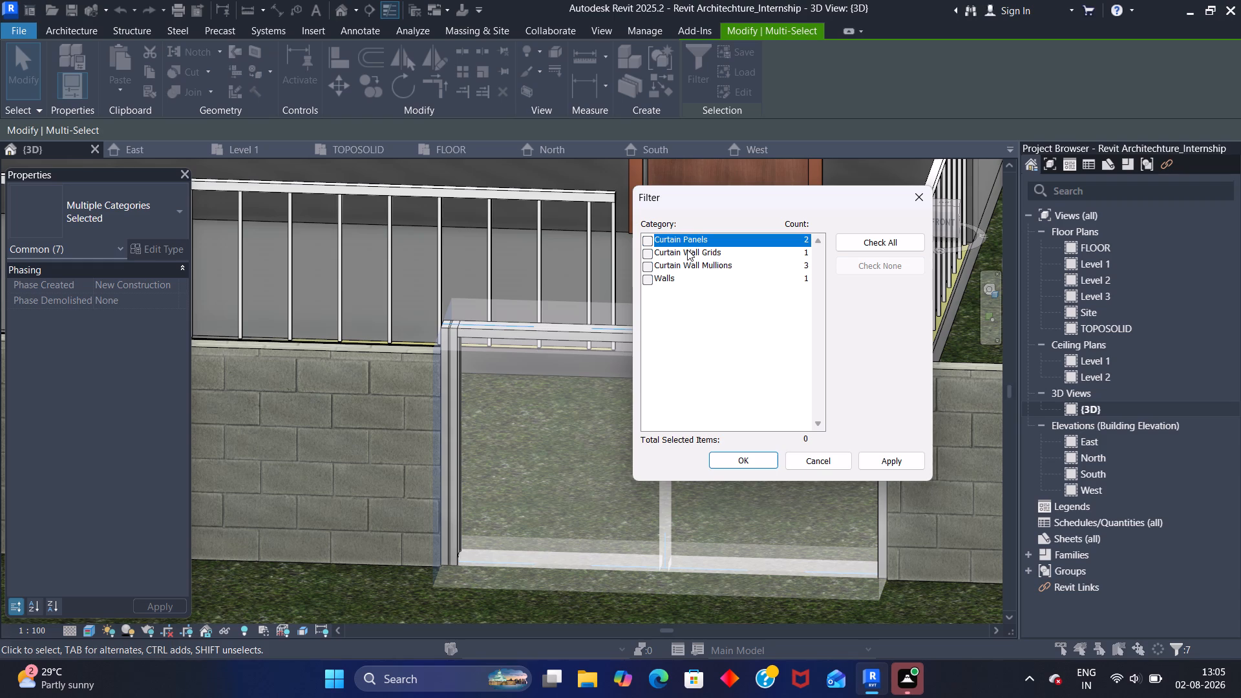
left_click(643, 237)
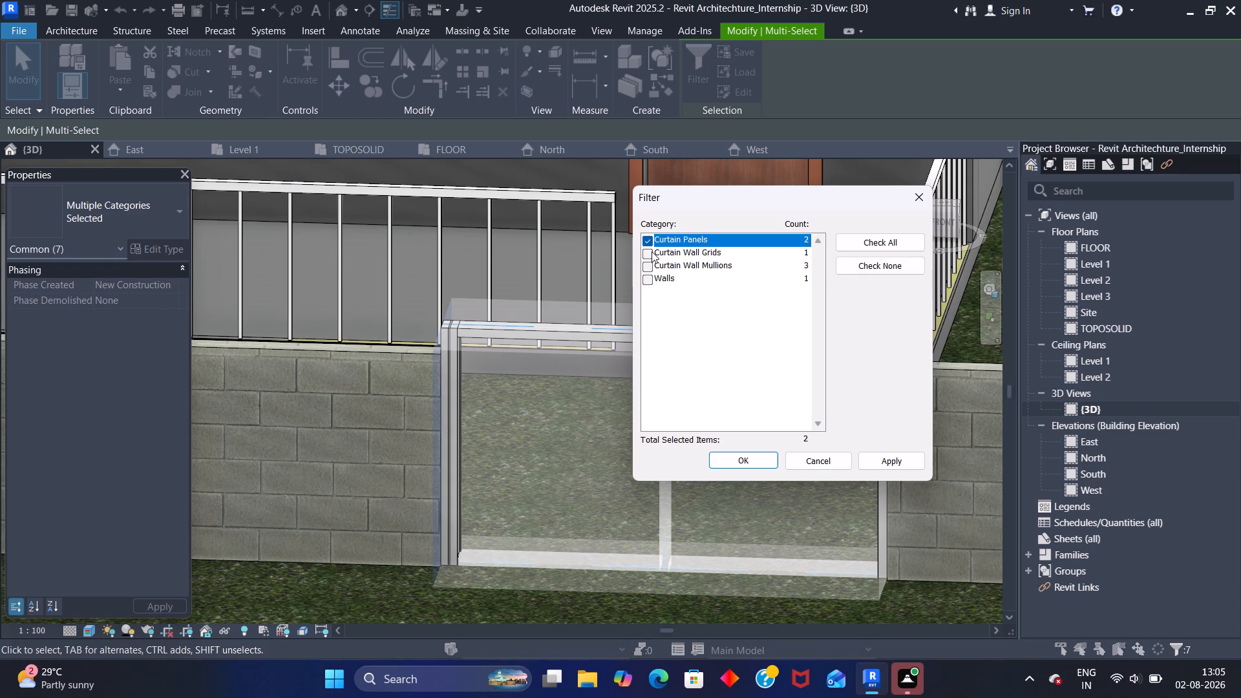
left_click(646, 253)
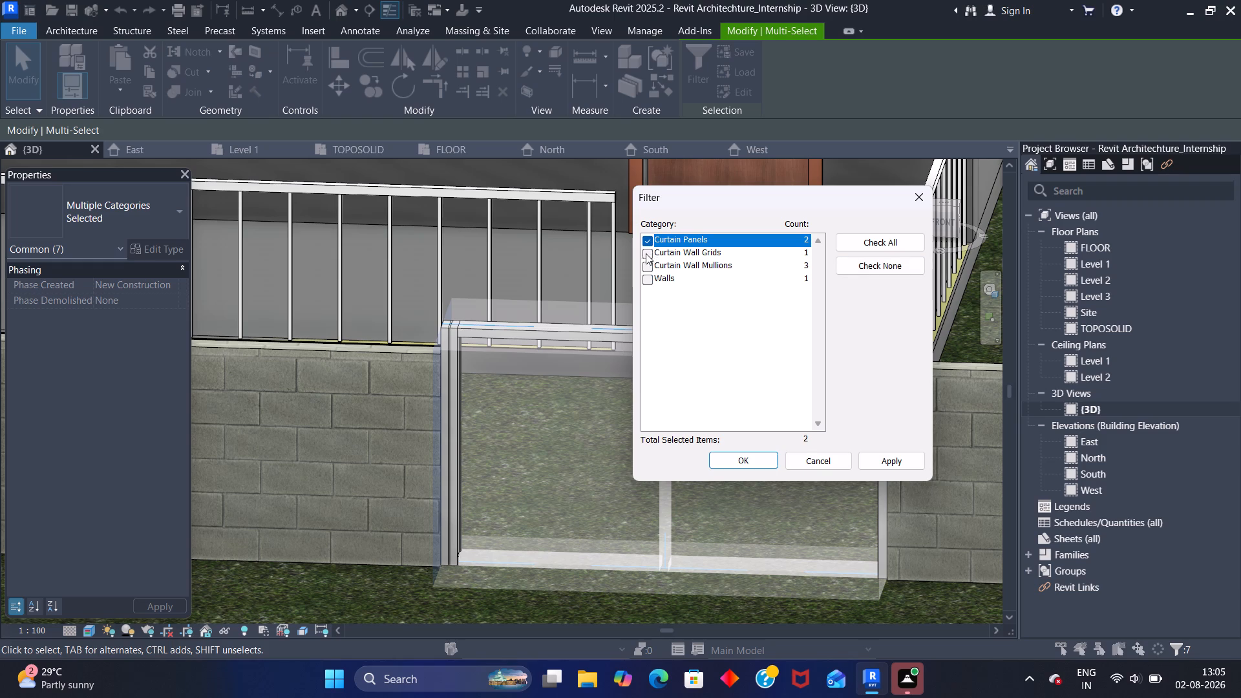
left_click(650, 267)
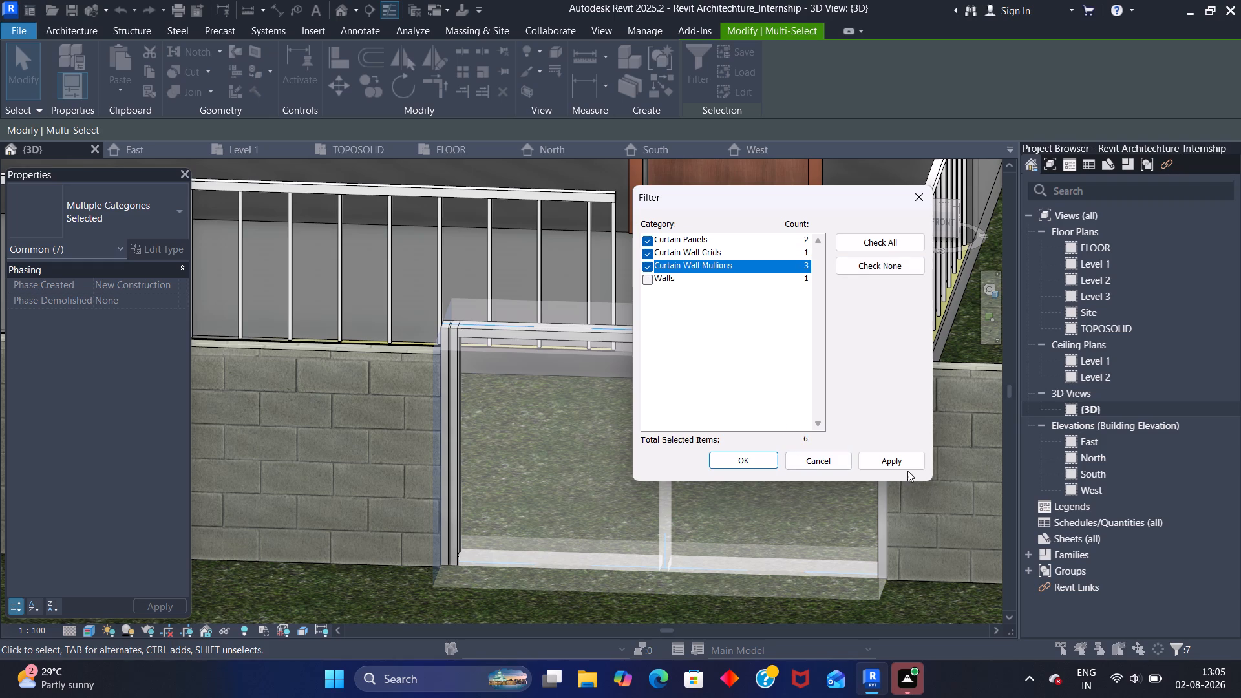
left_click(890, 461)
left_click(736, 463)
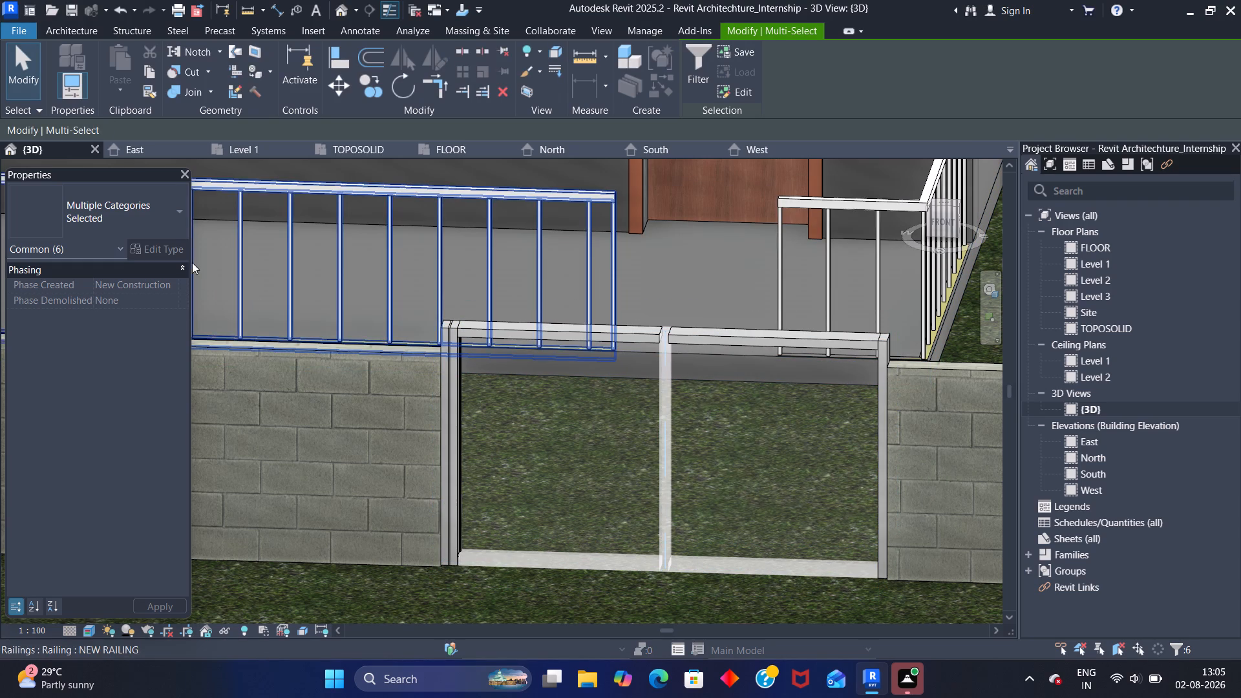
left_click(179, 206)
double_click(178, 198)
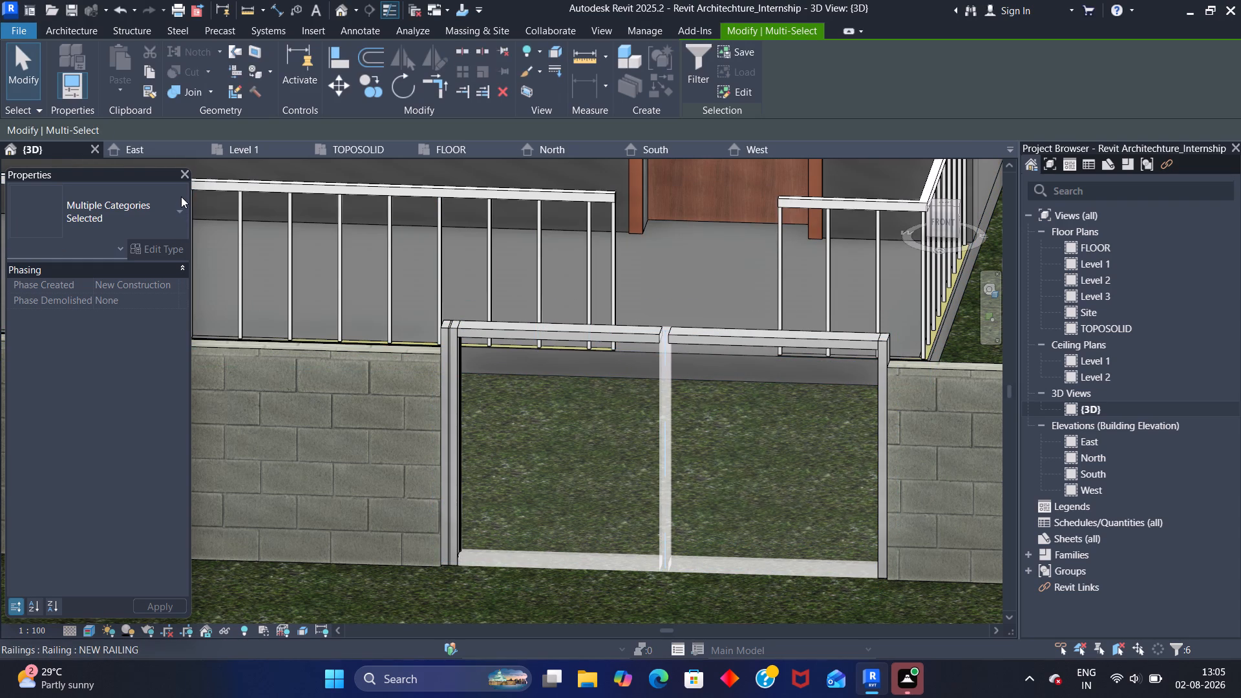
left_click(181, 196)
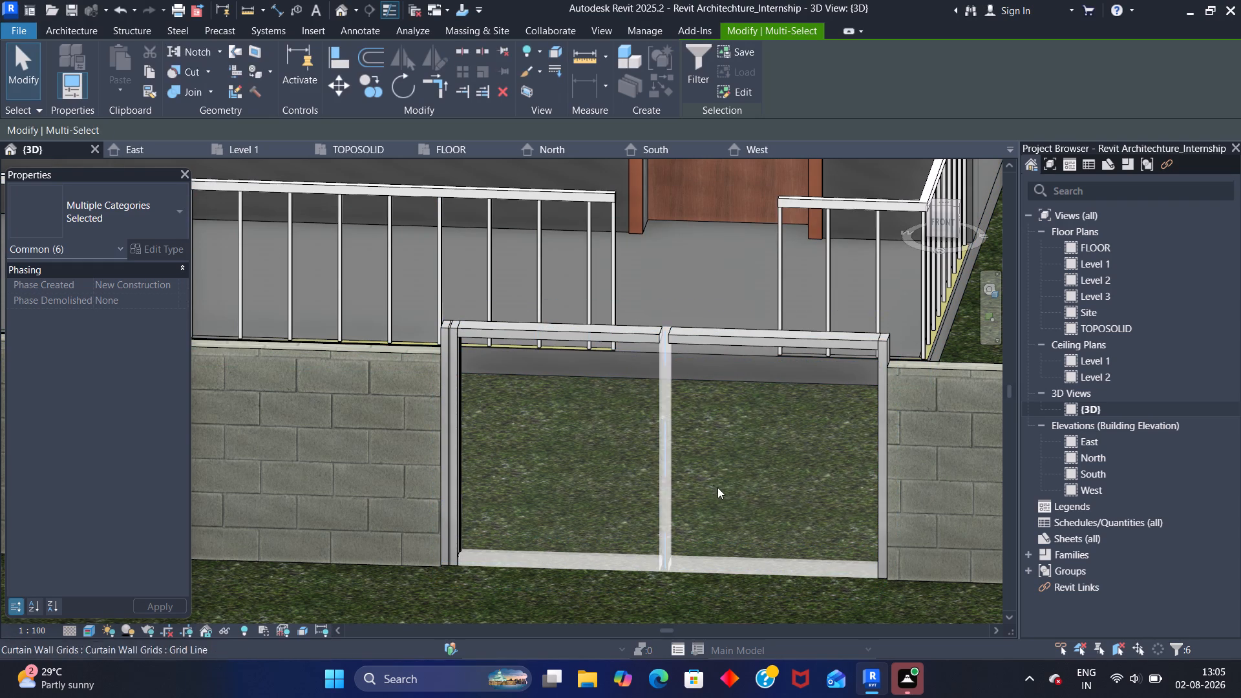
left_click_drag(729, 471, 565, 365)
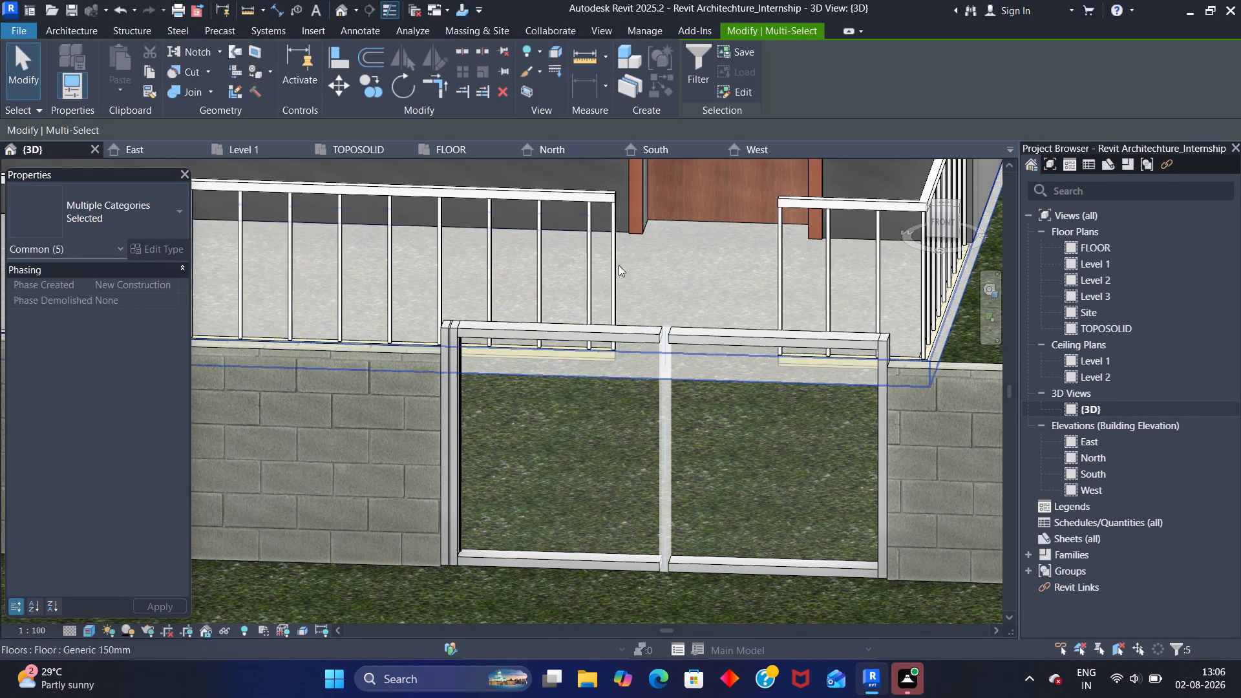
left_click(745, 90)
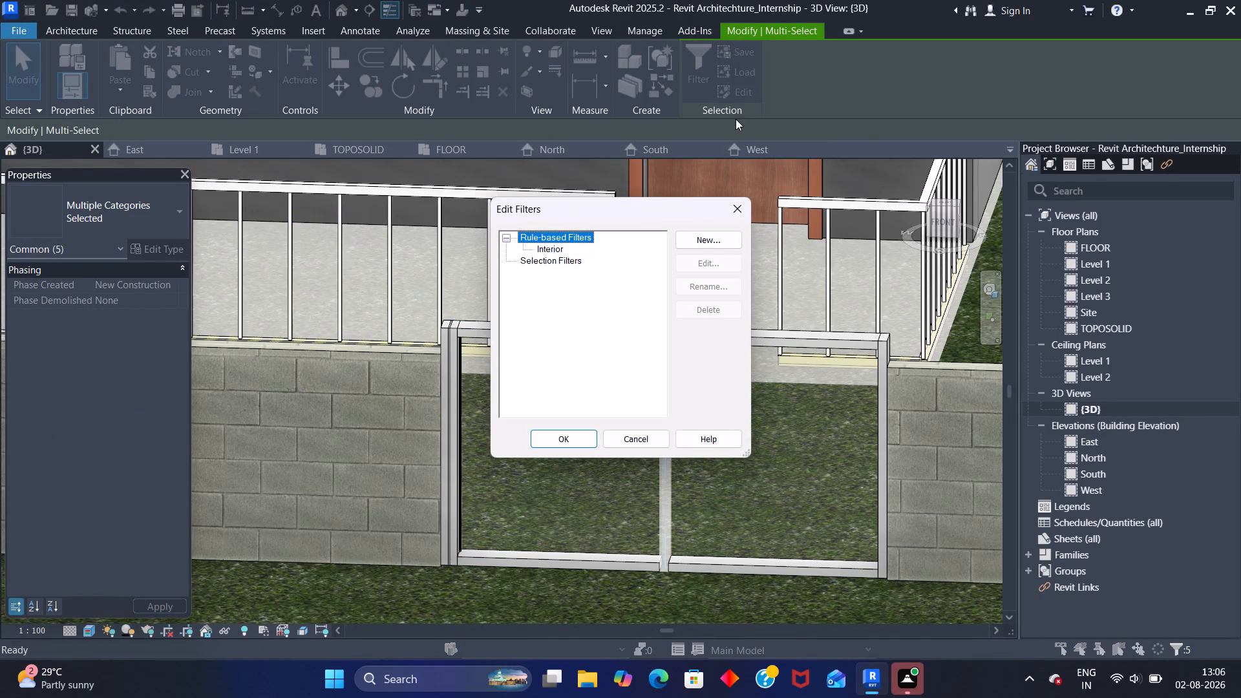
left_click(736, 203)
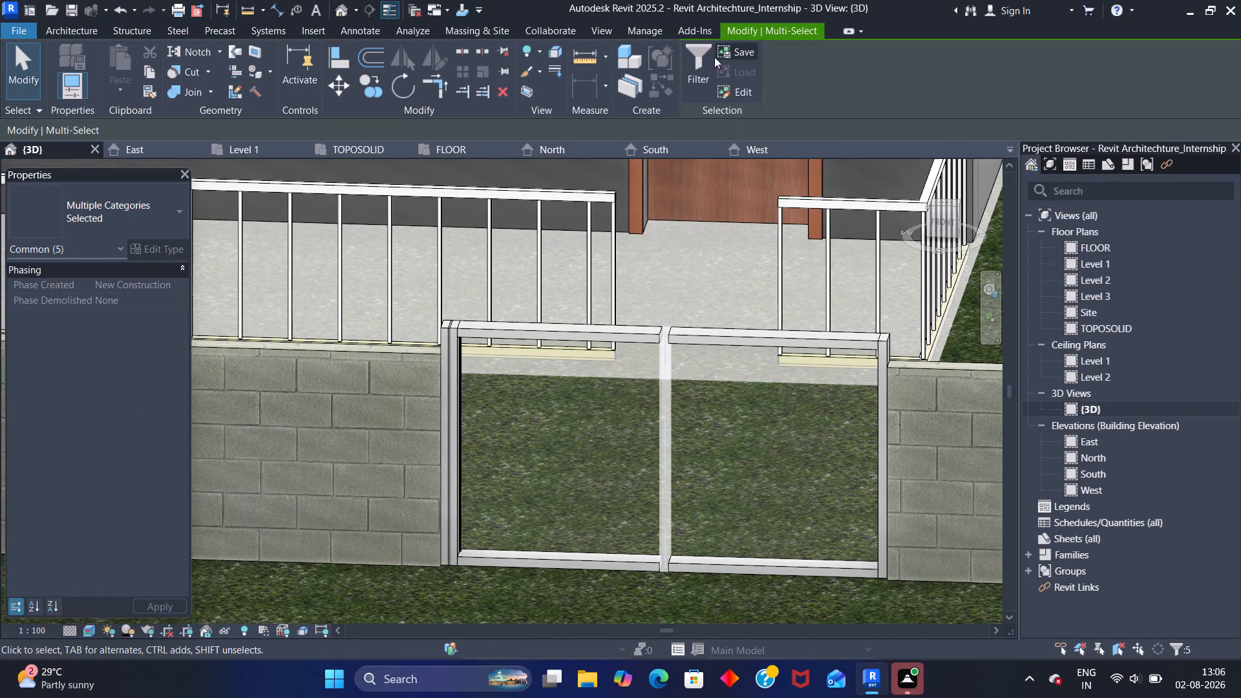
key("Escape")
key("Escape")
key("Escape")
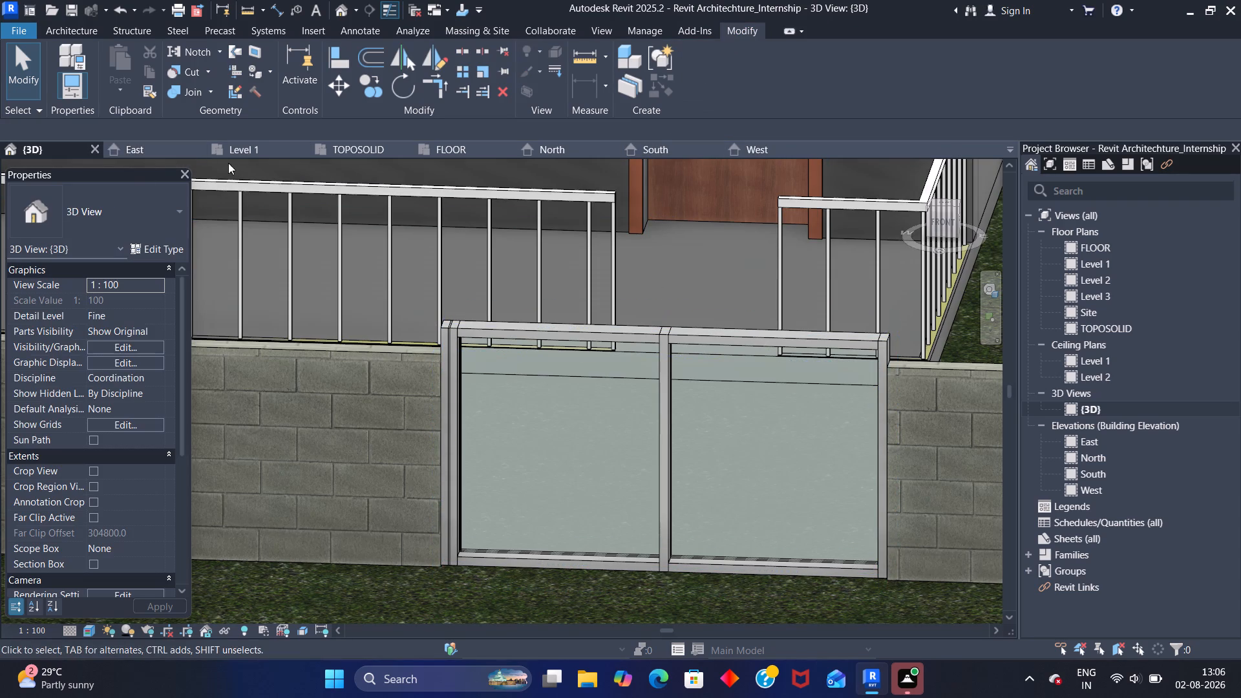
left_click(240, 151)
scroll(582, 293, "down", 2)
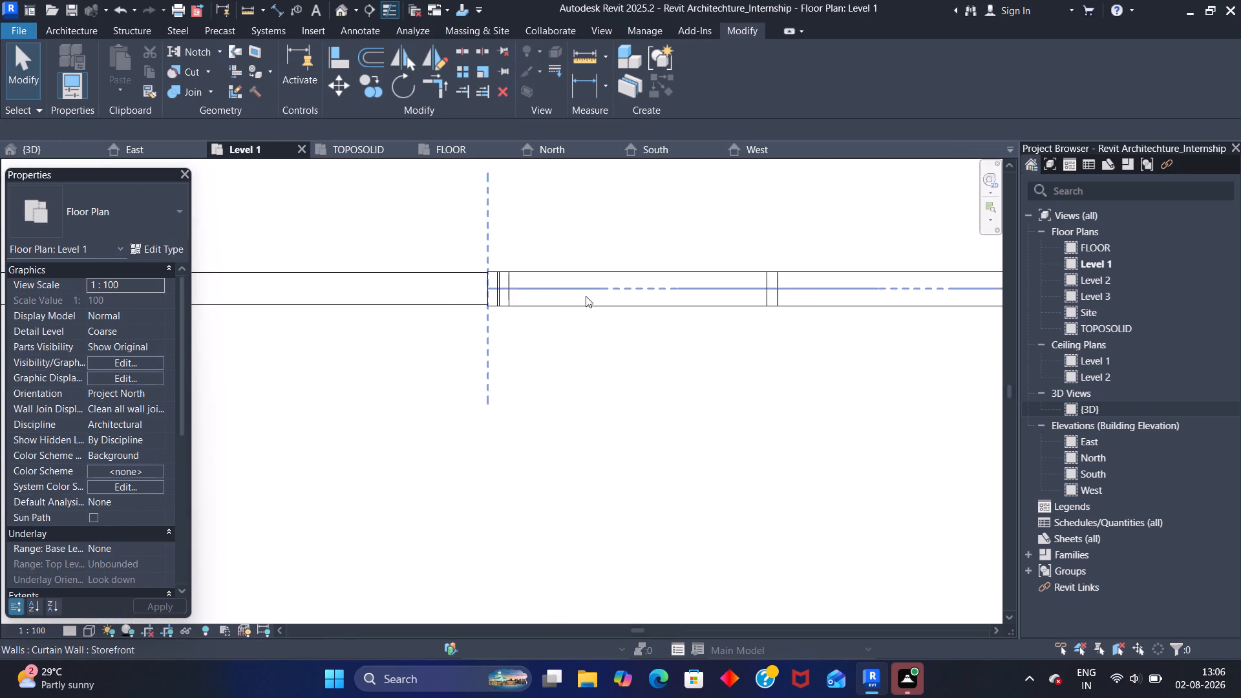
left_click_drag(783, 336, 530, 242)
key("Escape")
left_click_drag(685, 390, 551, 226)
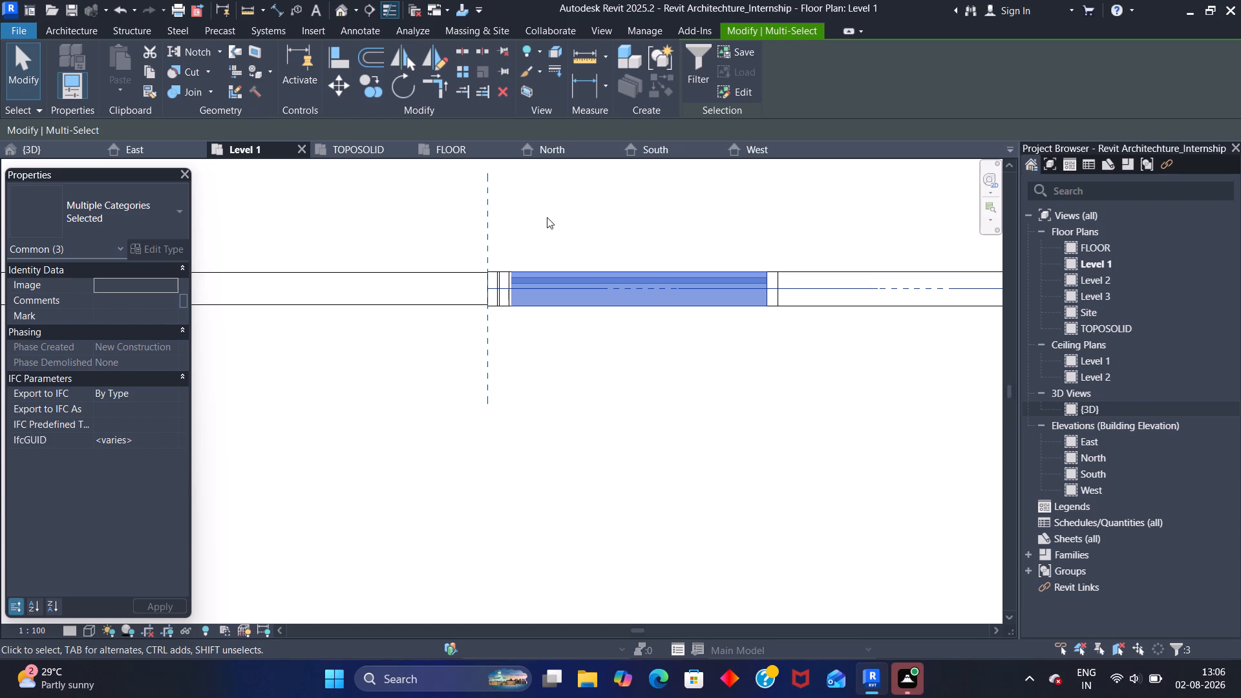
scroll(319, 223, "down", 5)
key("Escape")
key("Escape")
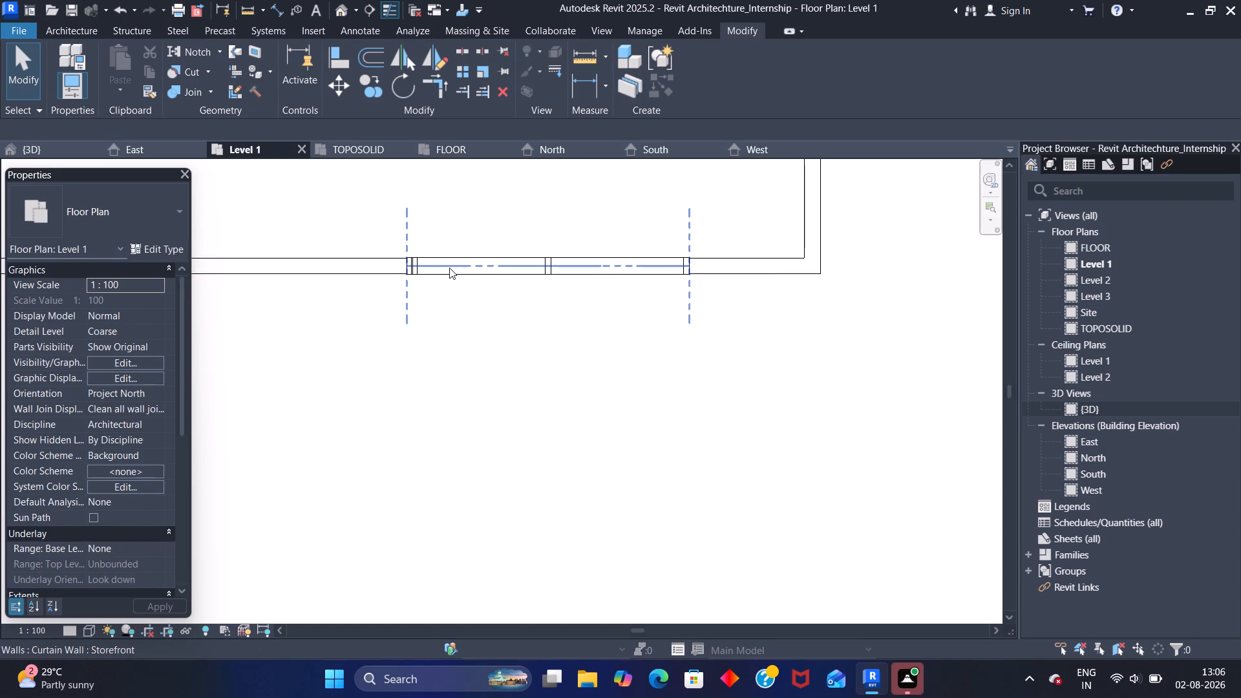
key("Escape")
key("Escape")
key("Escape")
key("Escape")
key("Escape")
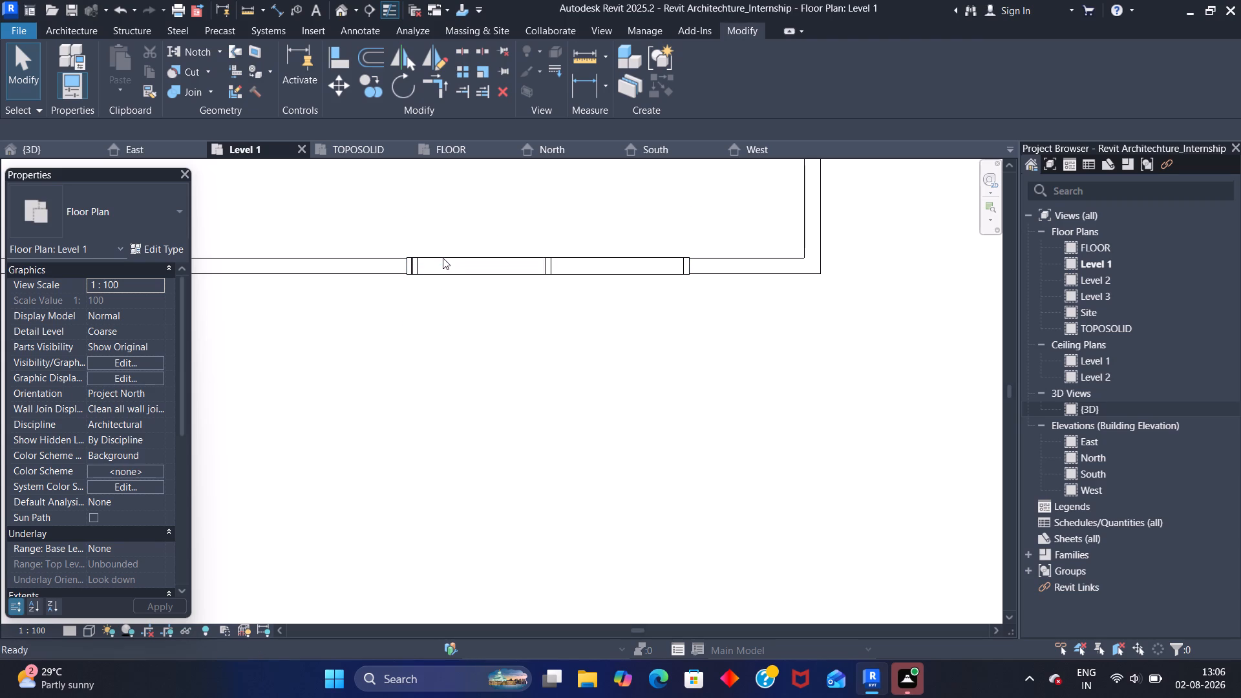
In the Level 1 plan, look through the available types for the horizontal mullion of the gate's west main panel.
left_click(443, 258)
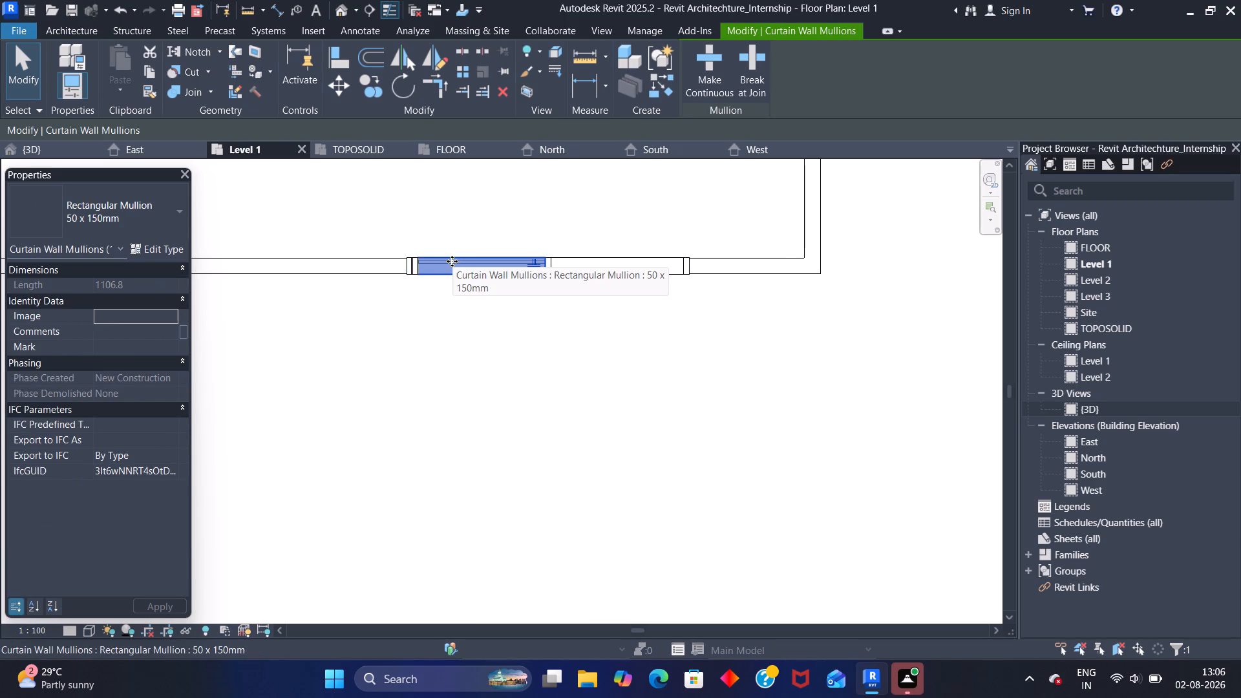
left_click(181, 213)
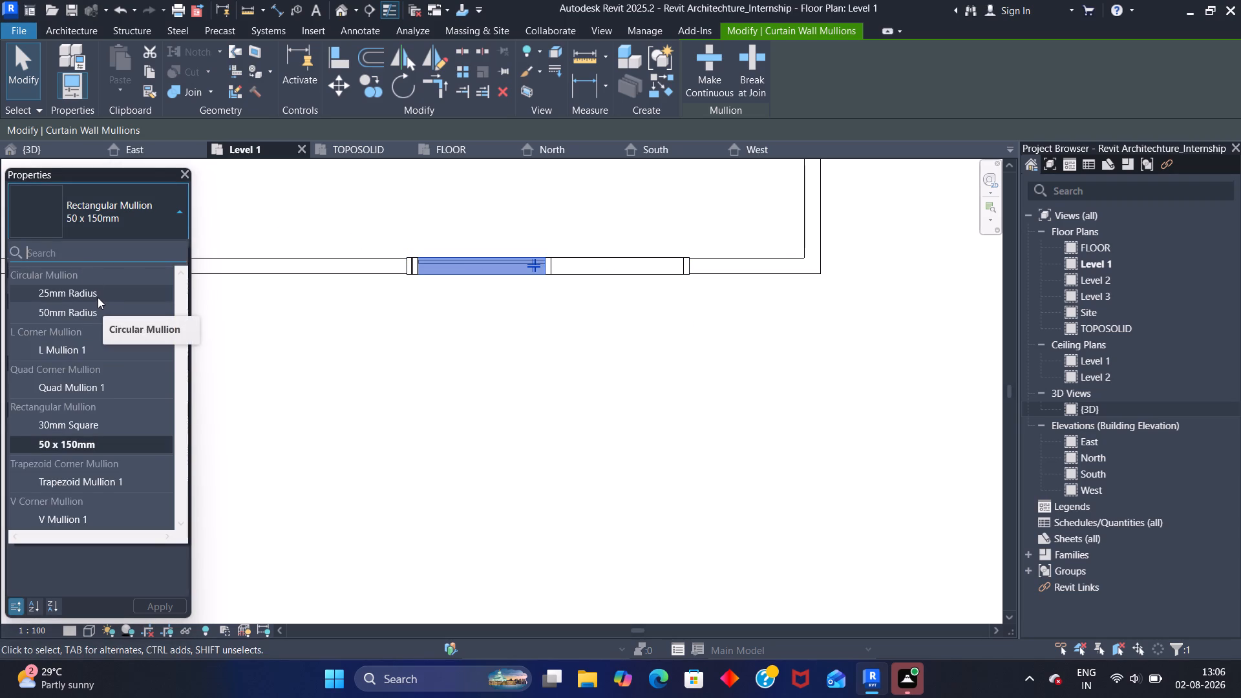
scroll(96, 297, "down", 1)
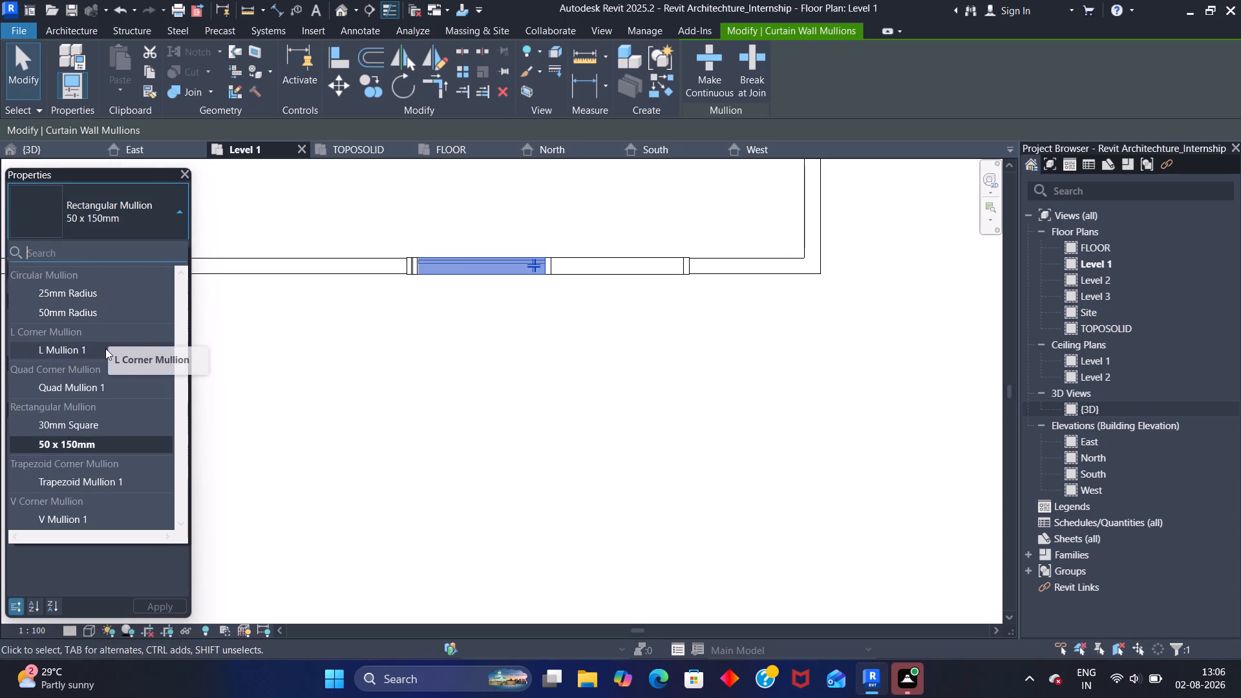
scroll(106, 352, "down", 2)
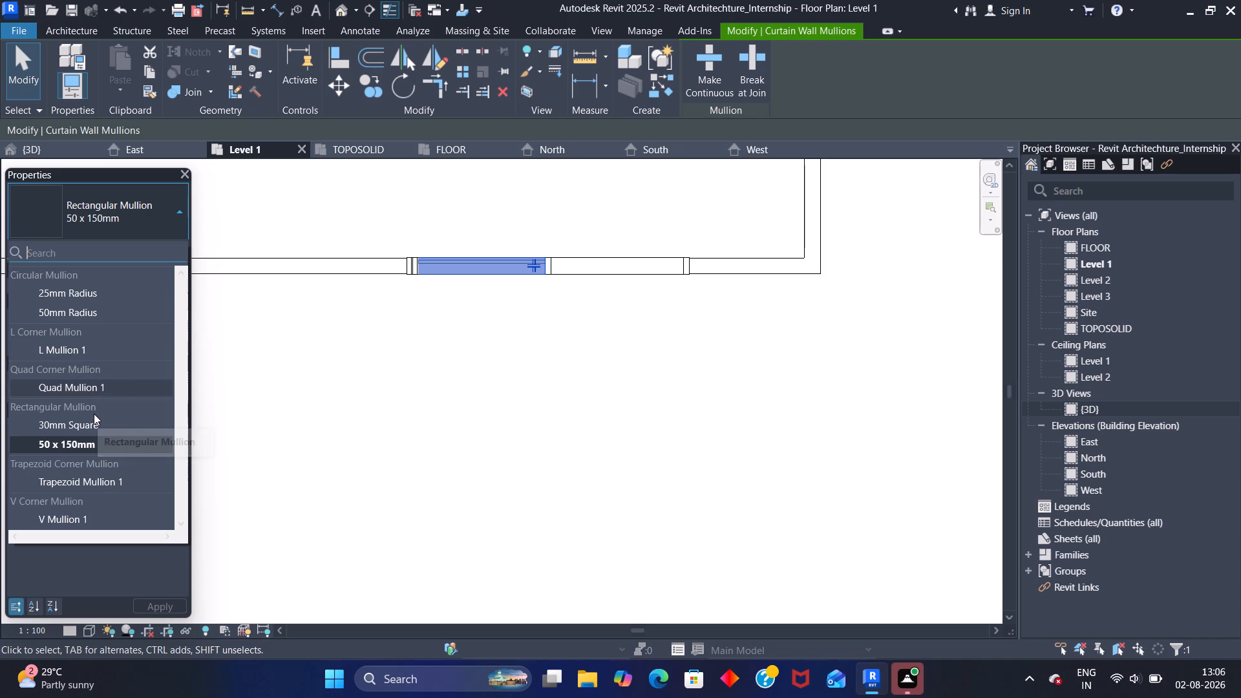
scroll(94, 414, "down", 2)
left_click(96, 509)
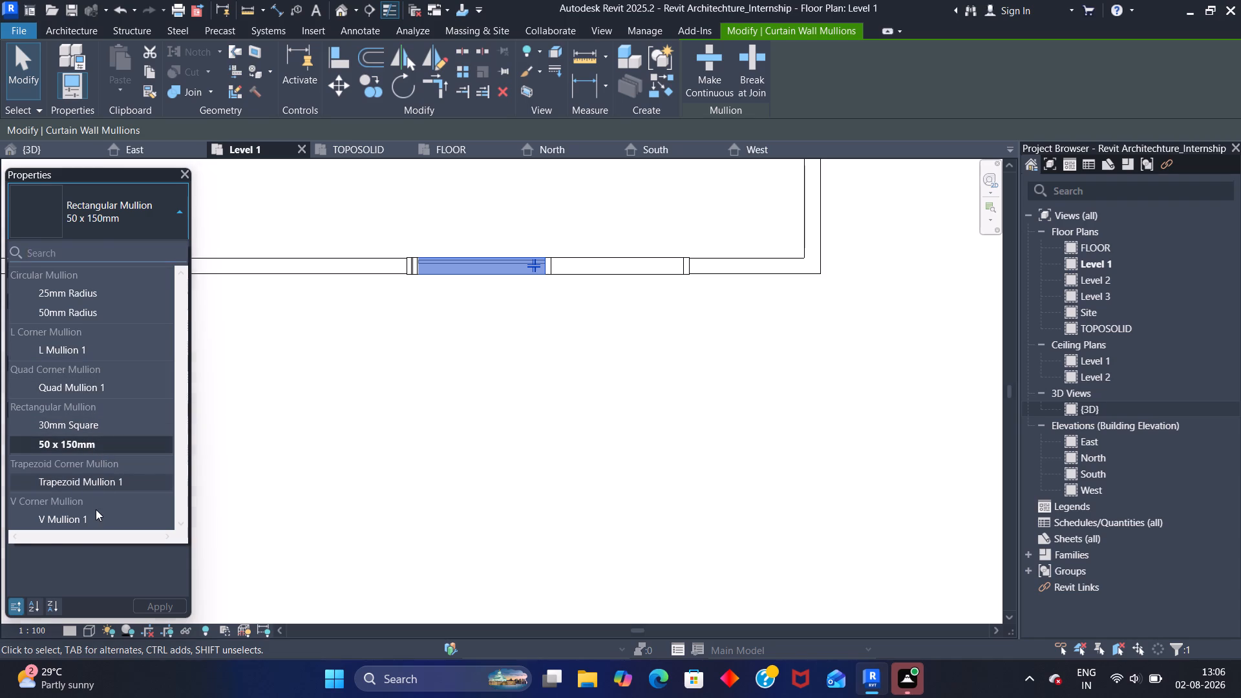
scroll(301, 428, "up", 1)
key("Escape")
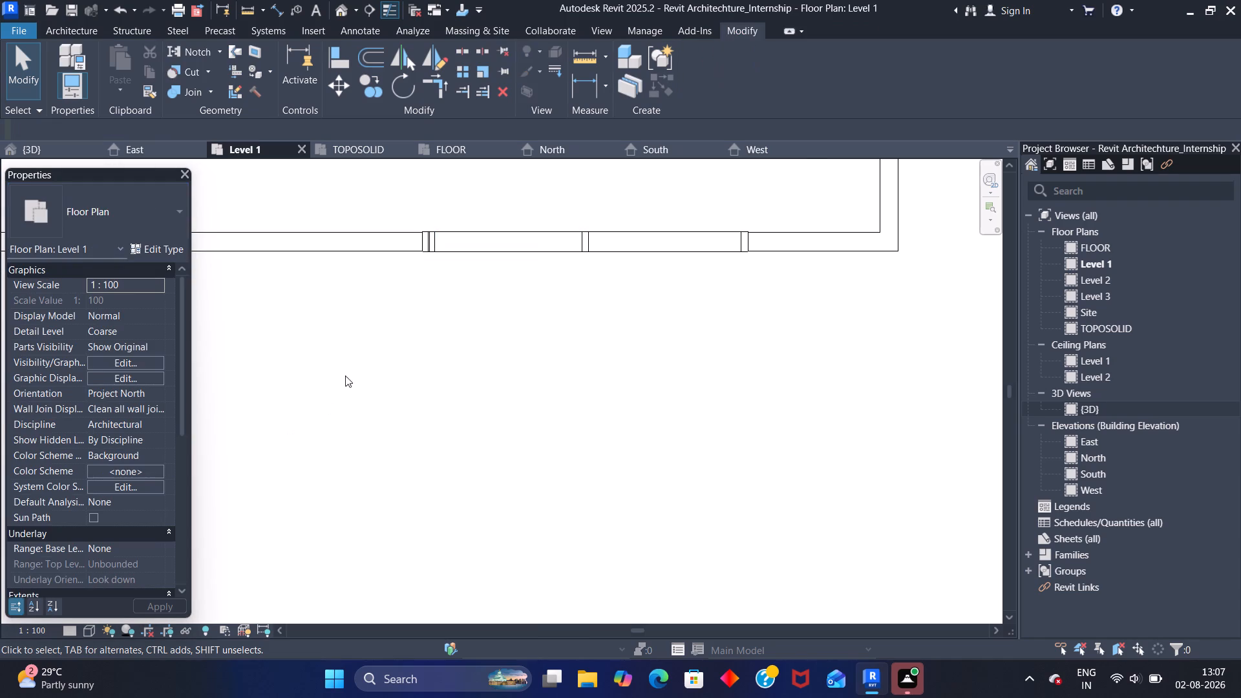
Inspect the glazed panel just east of the door in the living room's north Storefront wall and its type choices.
middle_click_drag(349, 371, 363, 586)
scroll(439, 376, "down", 6)
middle_click_drag(400, 238, 575, 551)
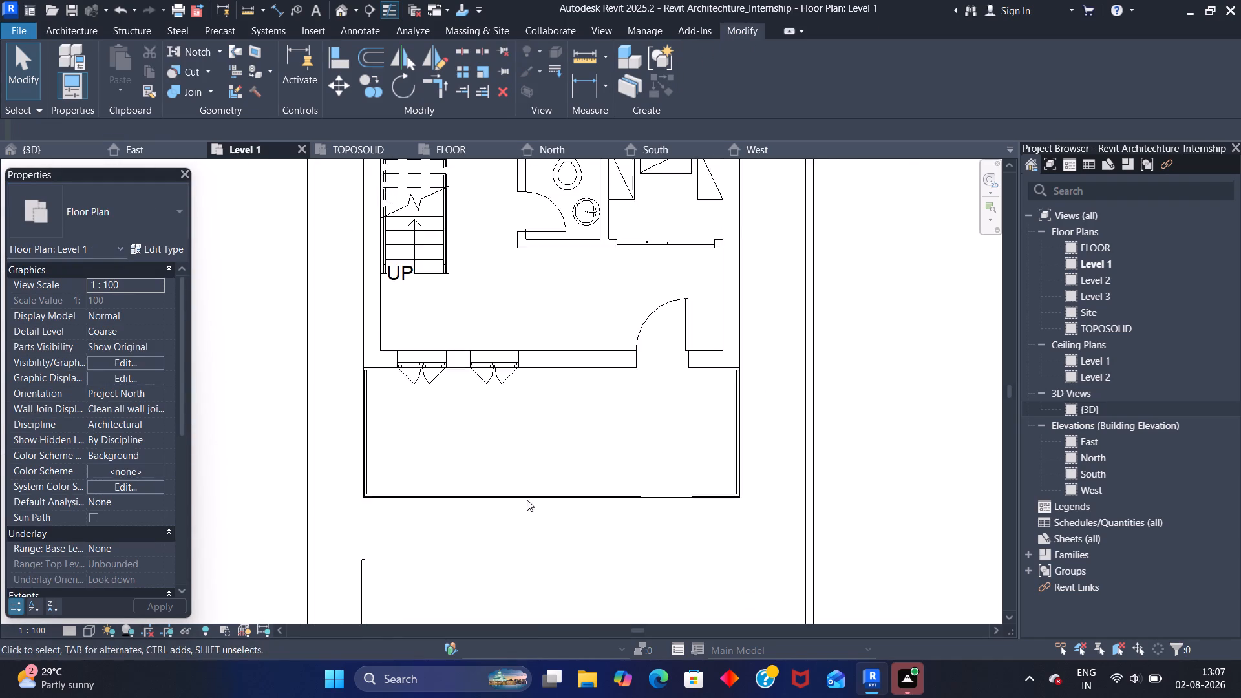
scroll(522, 494, "down", 4)
scroll(466, 276, "down", 3)
middle_click_drag(502, 220, 493, 383)
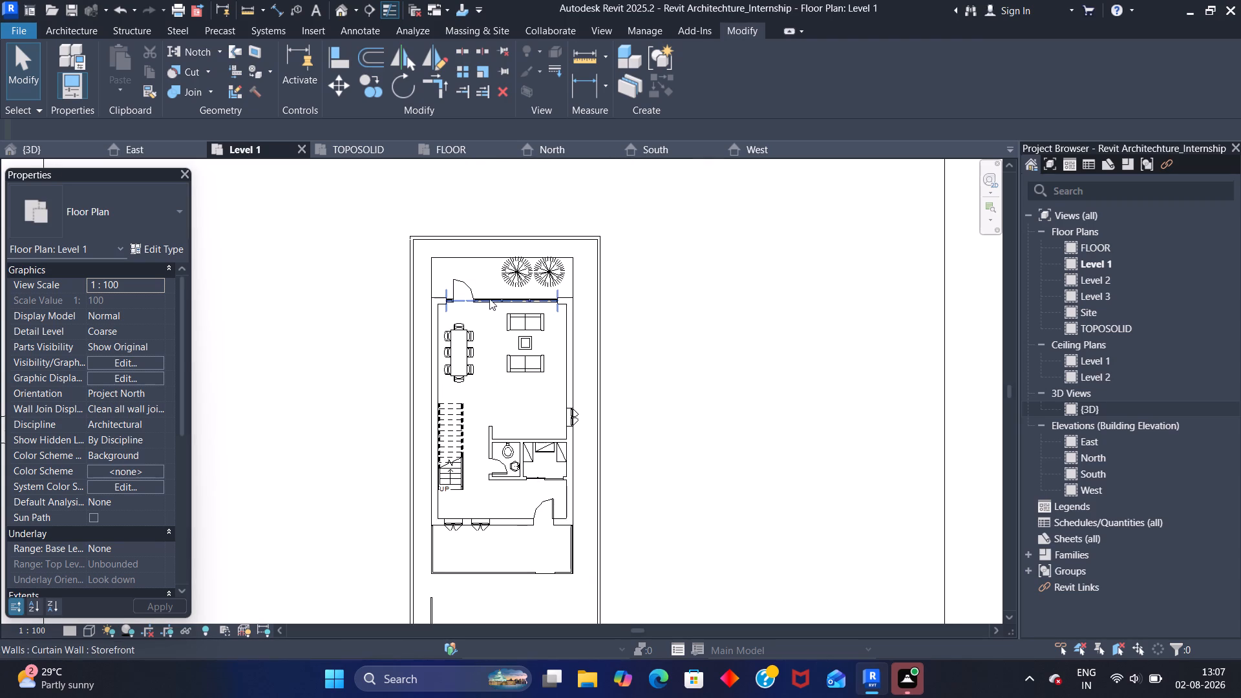
scroll(488, 297, "up", 13)
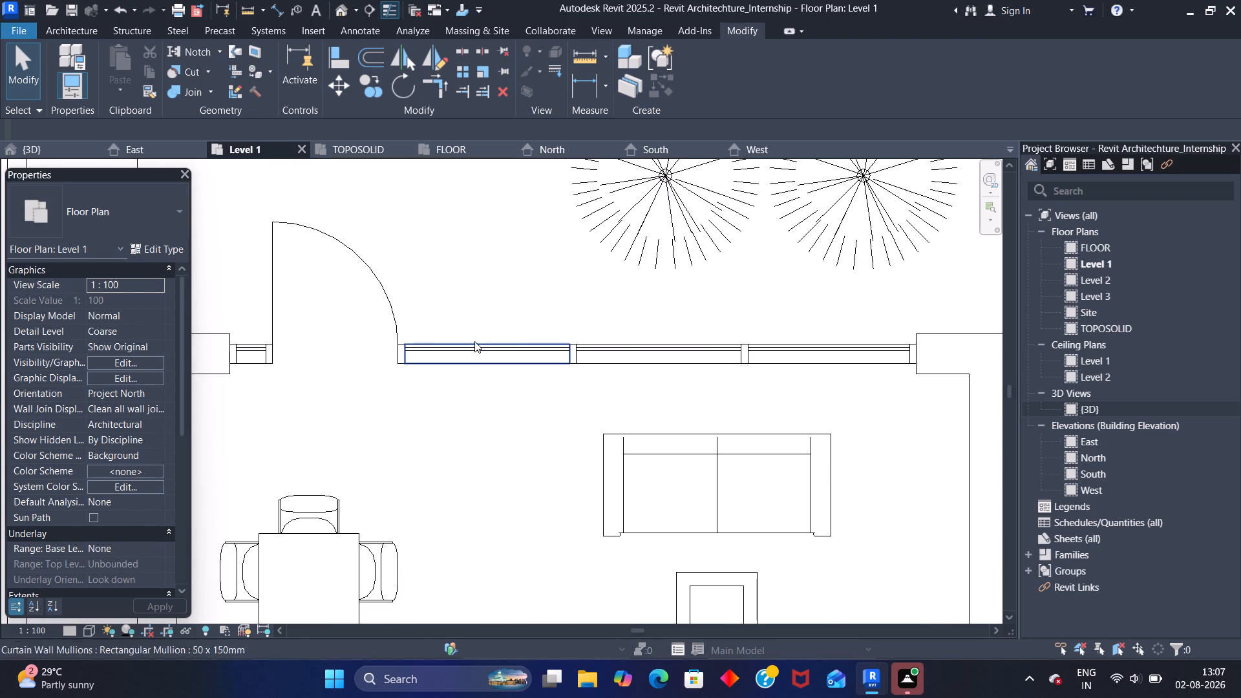
key("Tab")
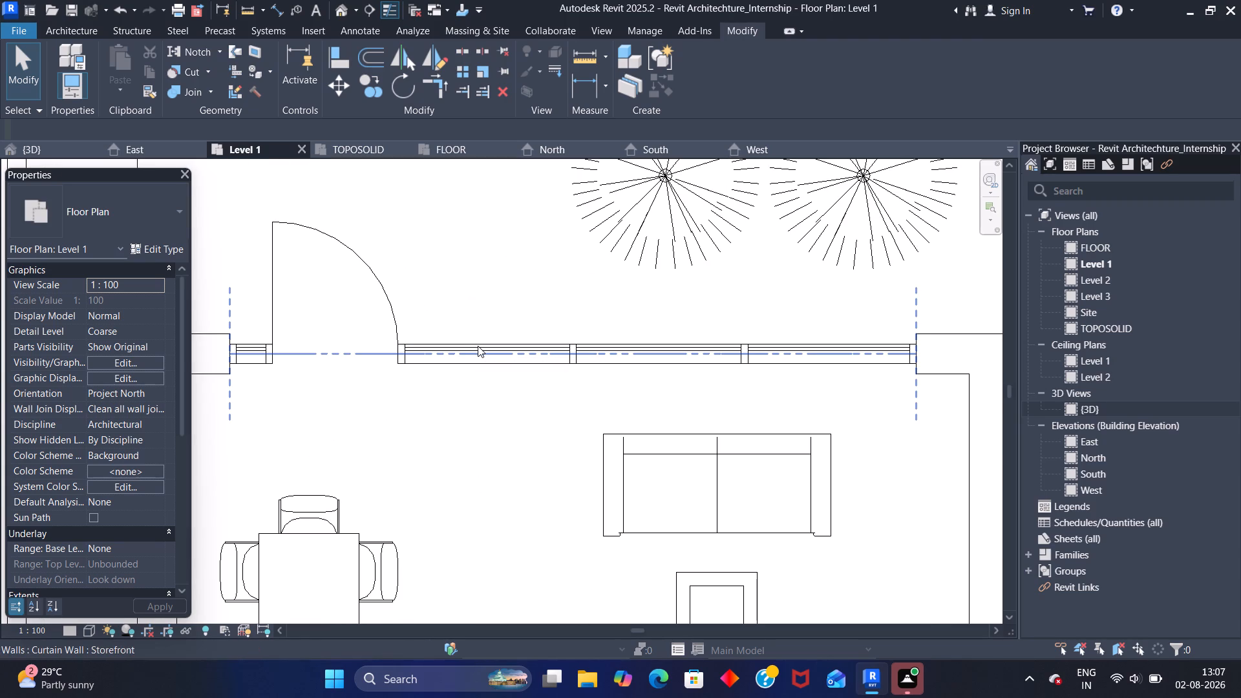
left_click(477, 346)
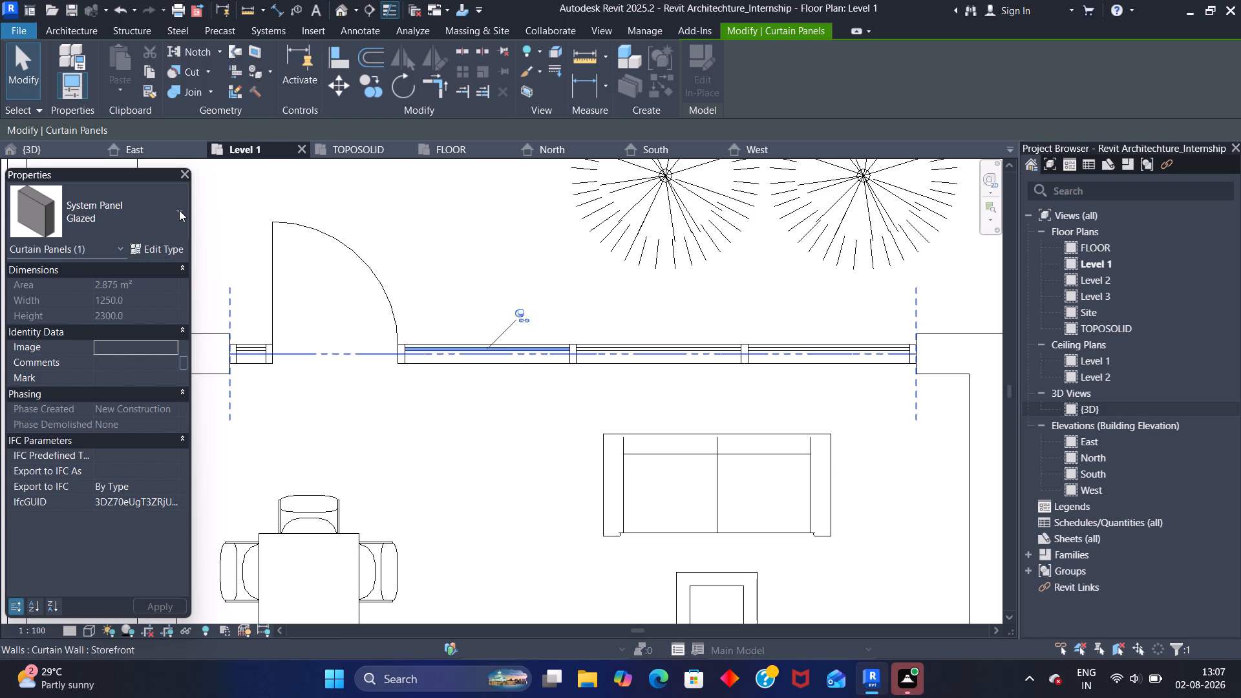
left_click(179, 210)
left_click(175, 209)
double_click(178, 209)
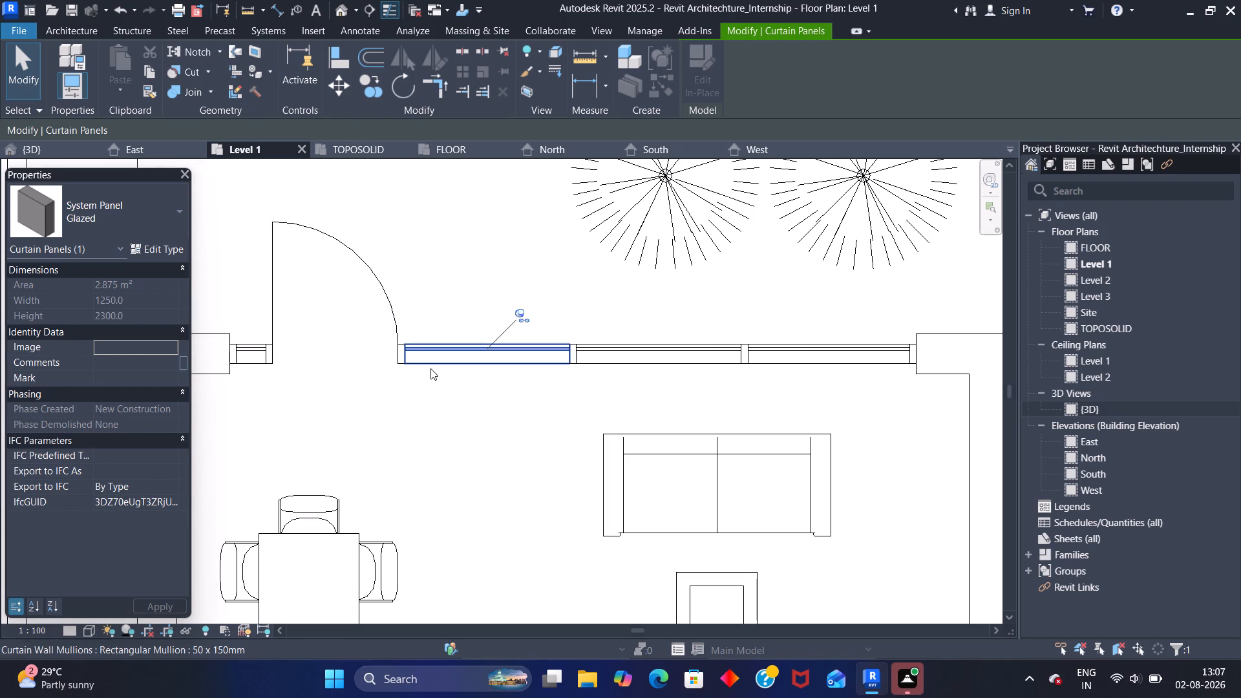
key("Escape")
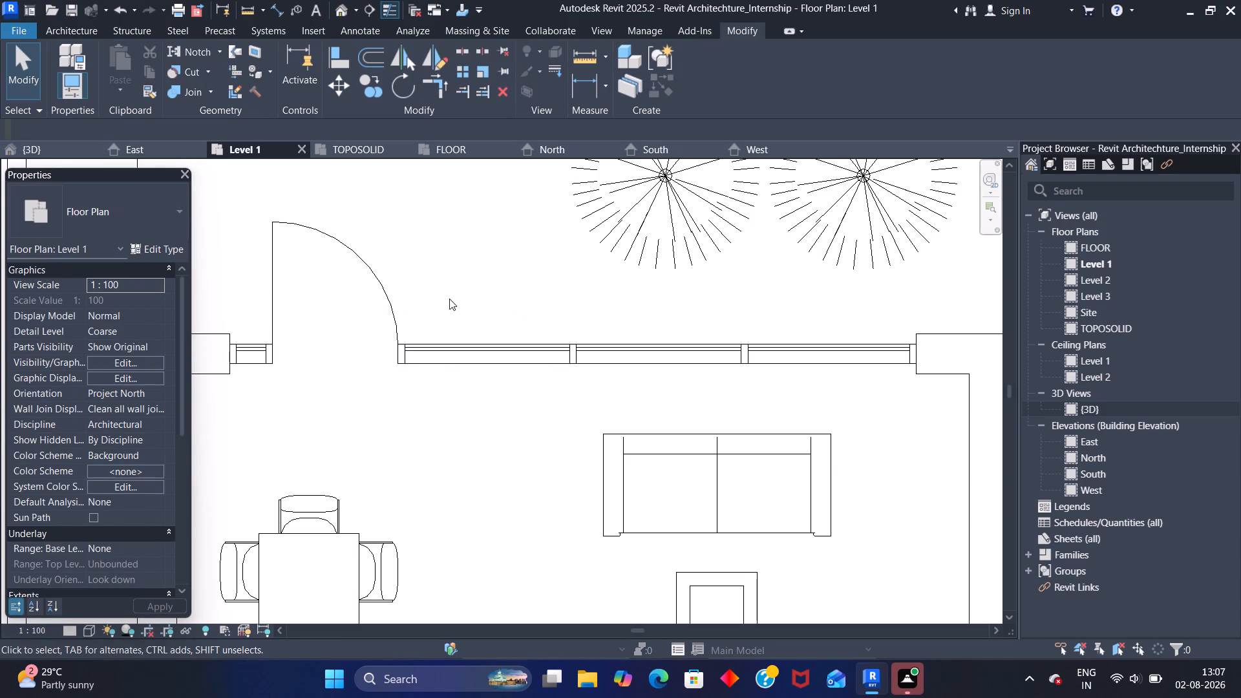
Inspect the type choices for the door in the living room's north Storefront wall, keeping M_Door-Curtain-Wall-Single-Glass.
left_click(383, 295)
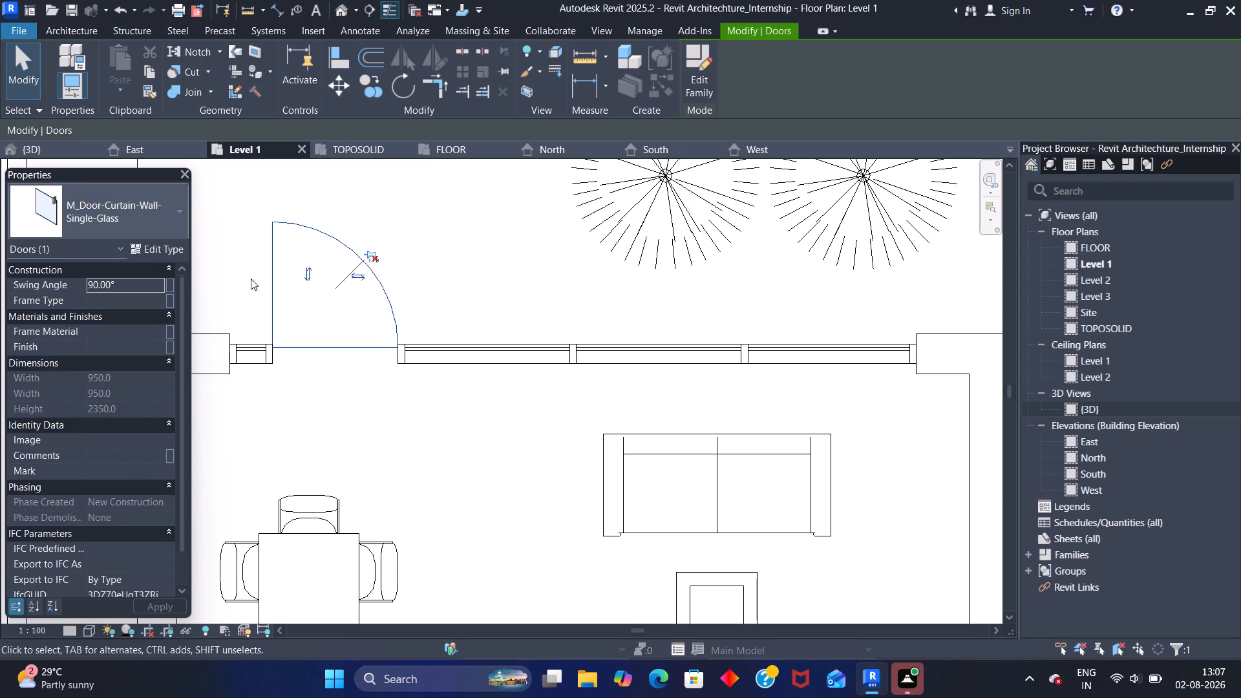
left_click(110, 199)
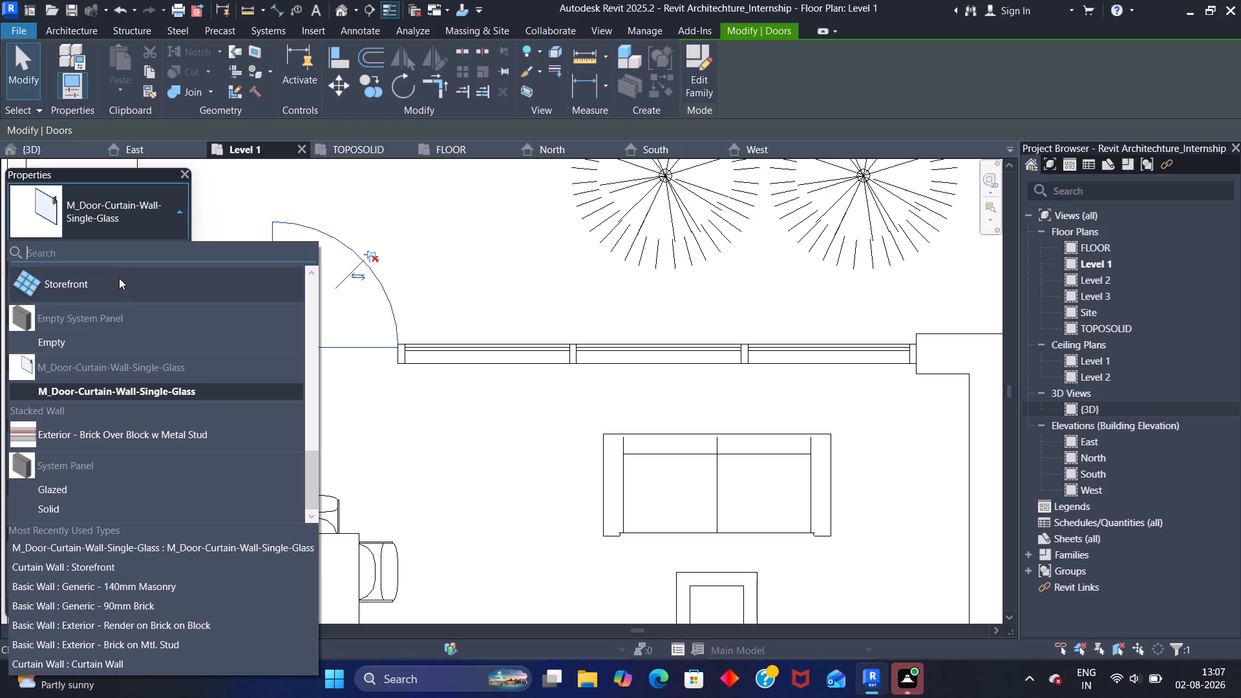
left_click(163, 392)
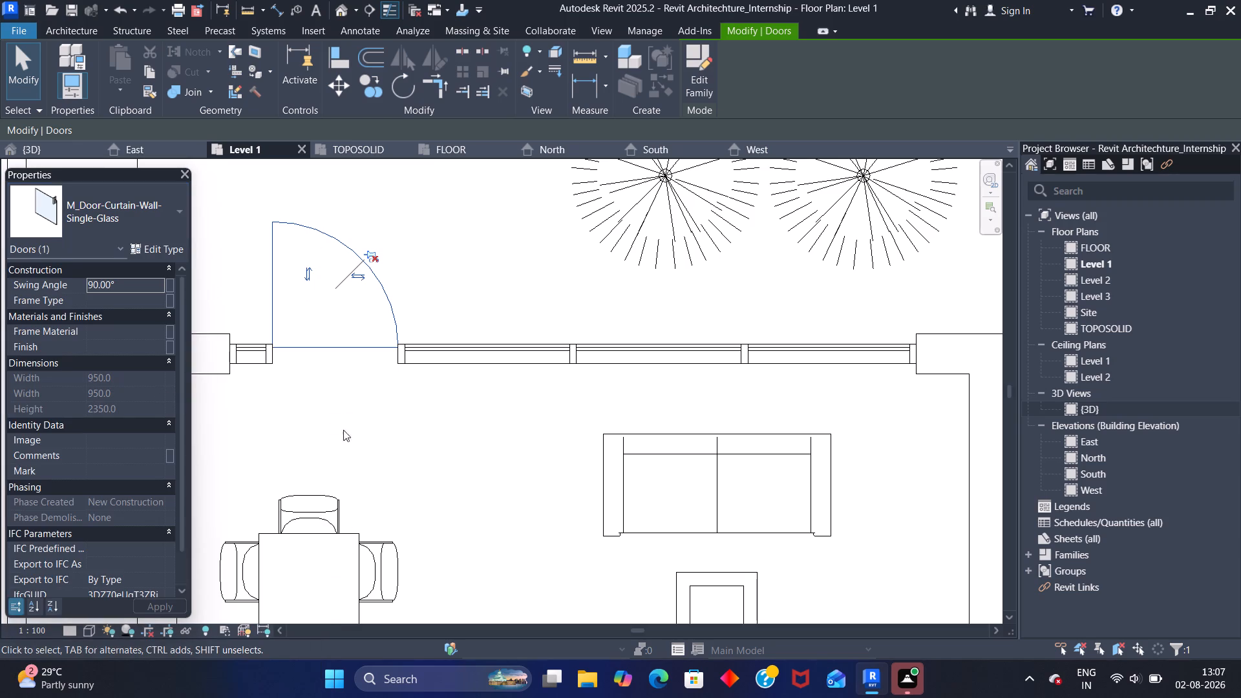
Look through the available types for the horizontal mullion of the gate's west main panel in the front boundary wall.
middle_click_drag(432, 456, 379, 280)
scroll(502, 473, "down", 1)
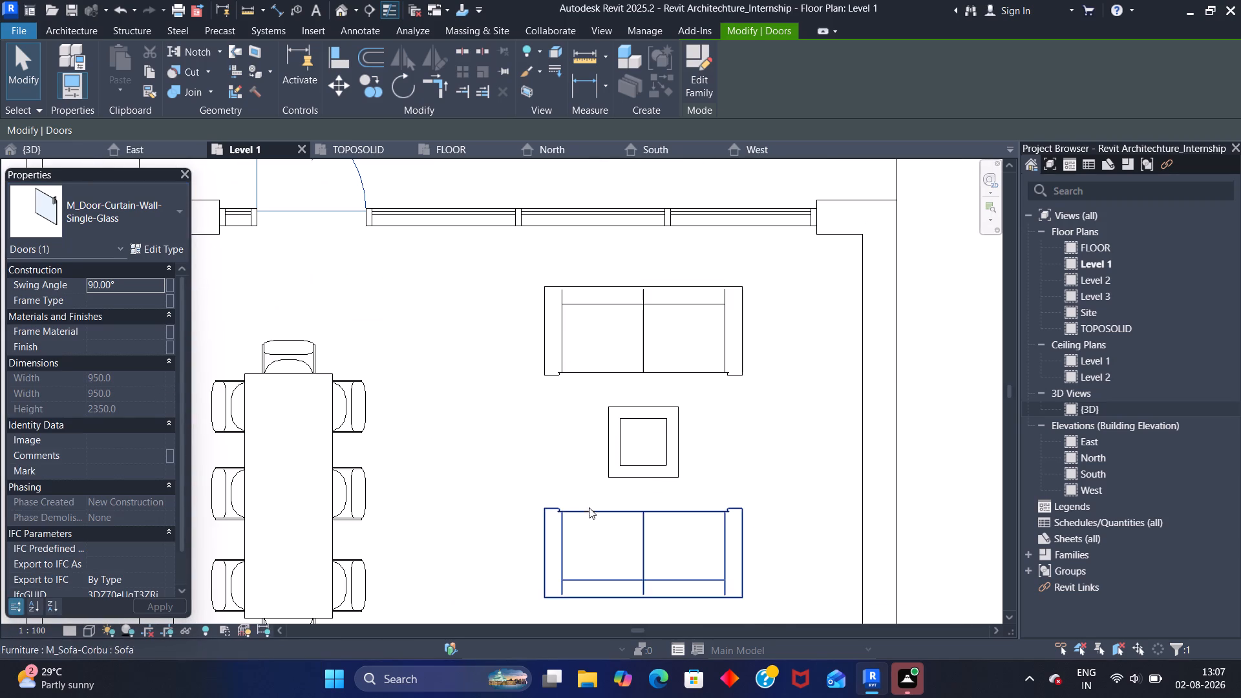
middle_click_drag(476, 485, 425, 211)
scroll(451, 410, "down", 4)
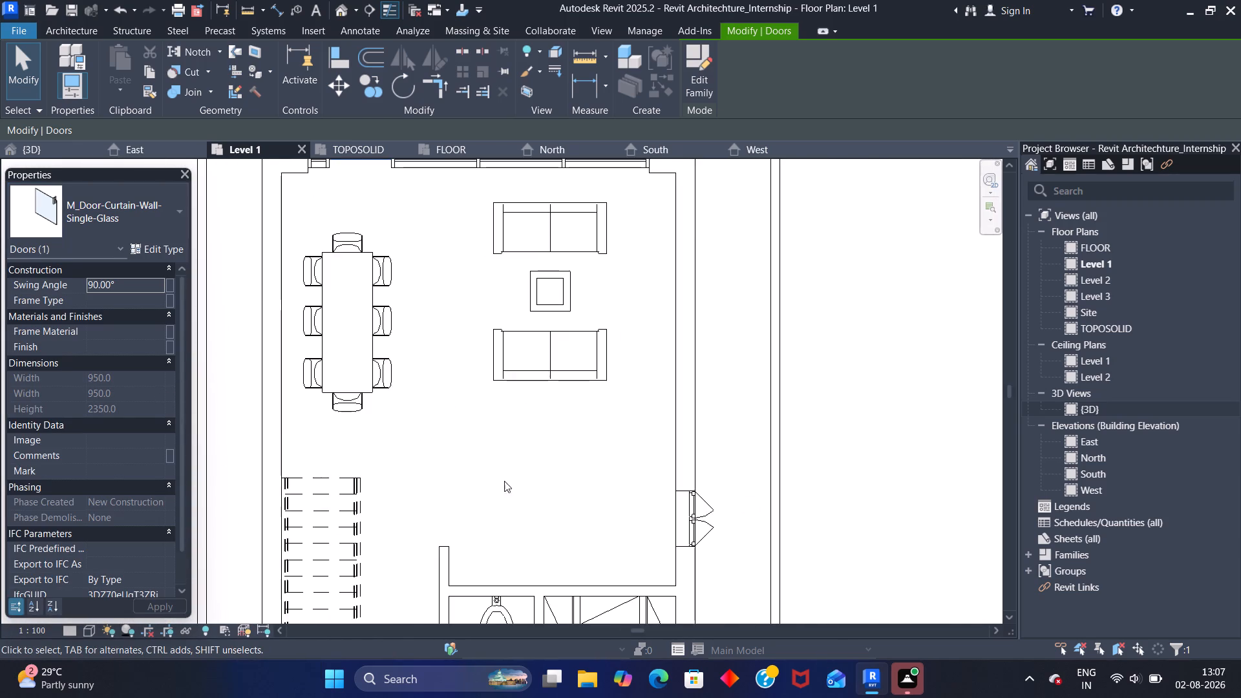
middle_click_drag(502, 489, 435, 230)
scroll(449, 399, "down", 5)
middle_click_drag(458, 474, 422, 175)
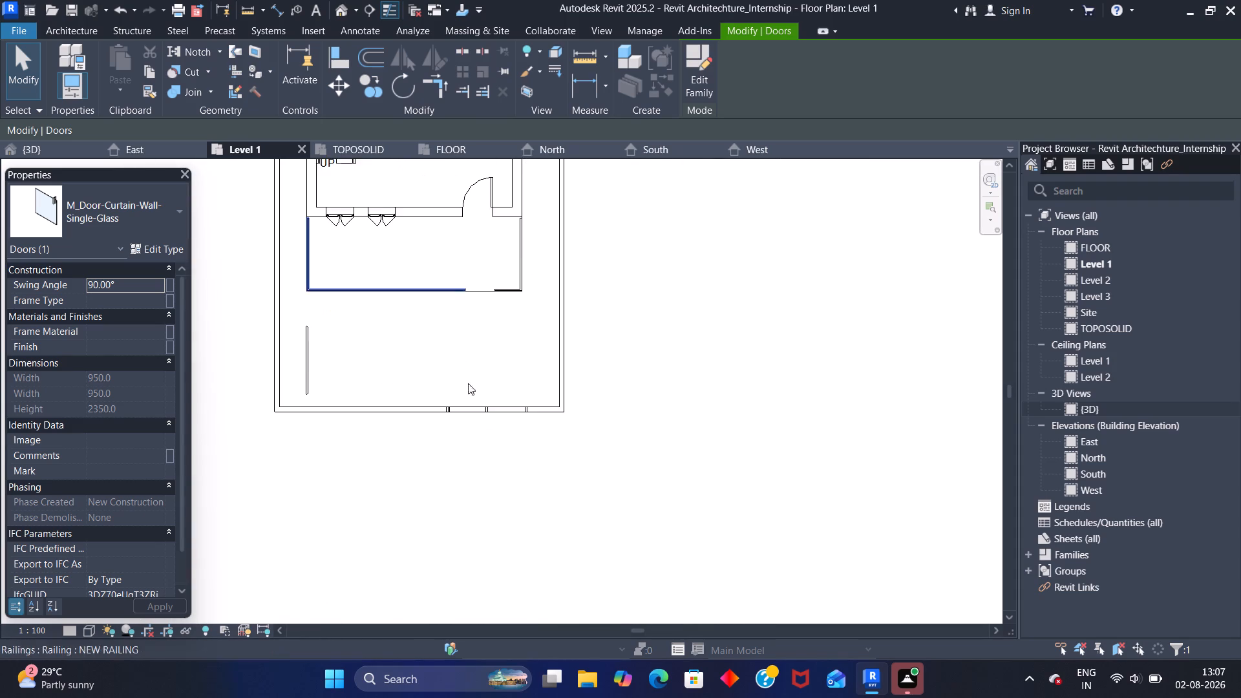
scroll(469, 389, "up", 8)
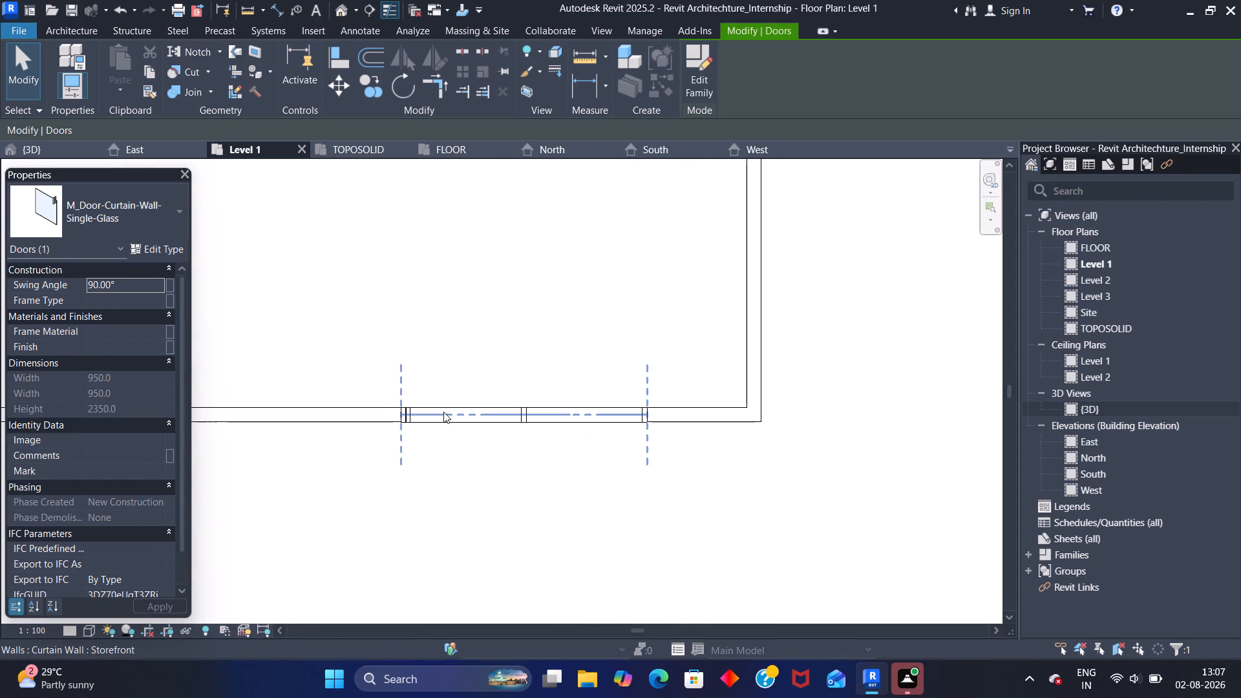
left_click(443, 406)
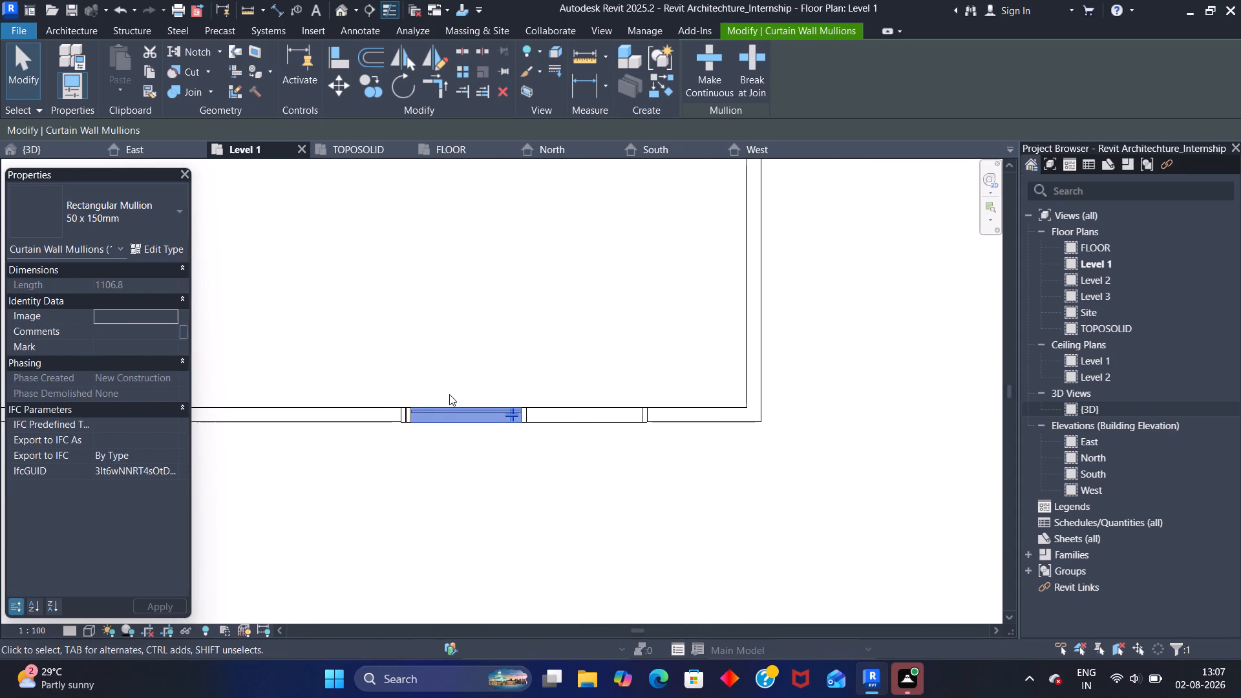
left_click(177, 204)
scroll(137, 392, "down", 2)
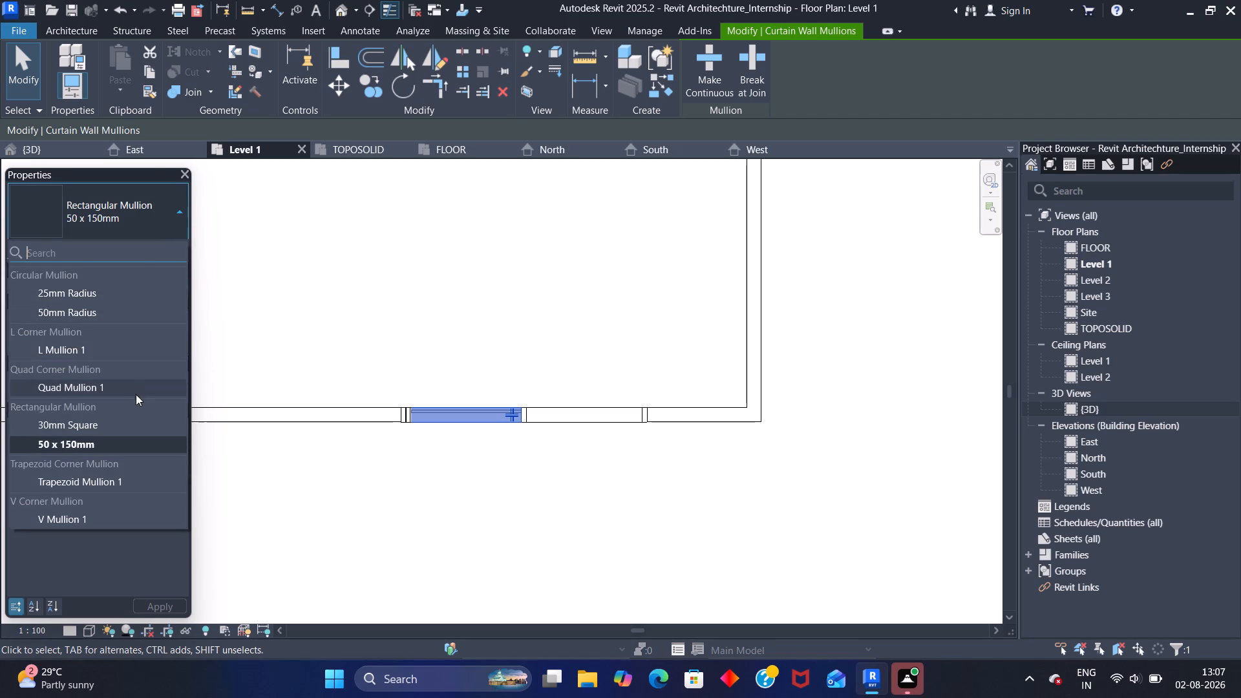
scroll(136, 394, "down", 4)
scroll(145, 386, "up", 4)
middle_click_drag(356, 291, 398, 428)
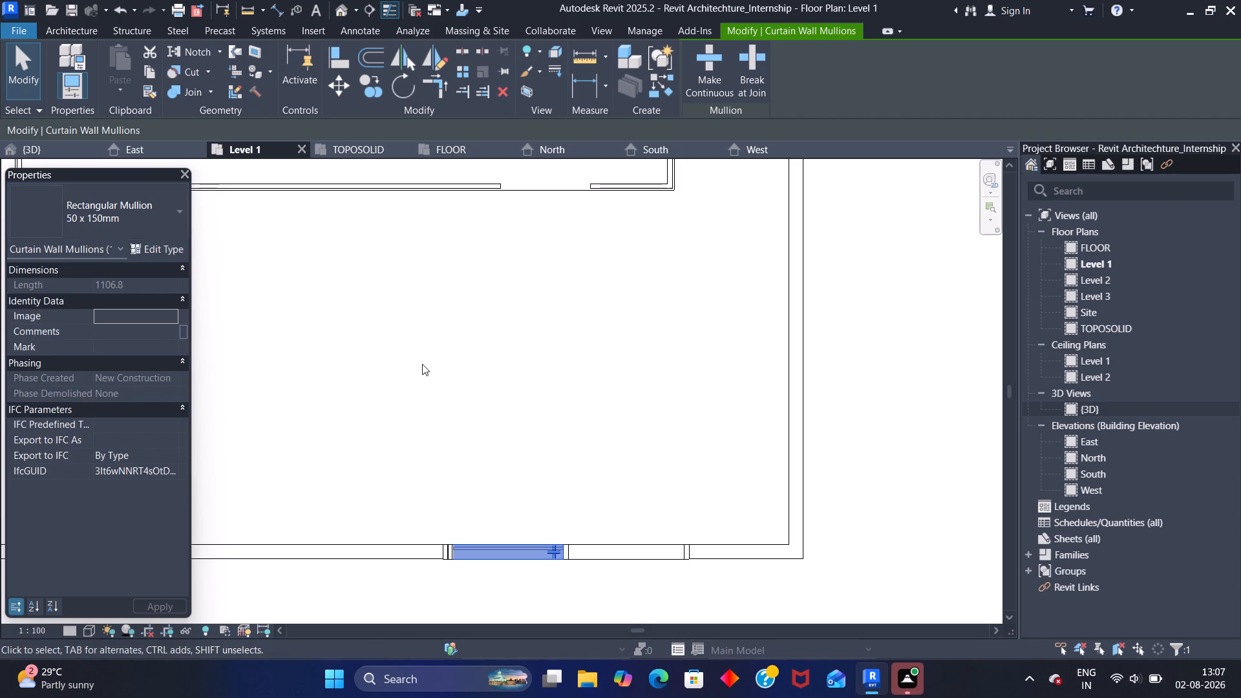
Open the family of the north Storefront wall's single-glass door in the Family Editor and load it back into the project.
scroll(424, 290, "down", 5)
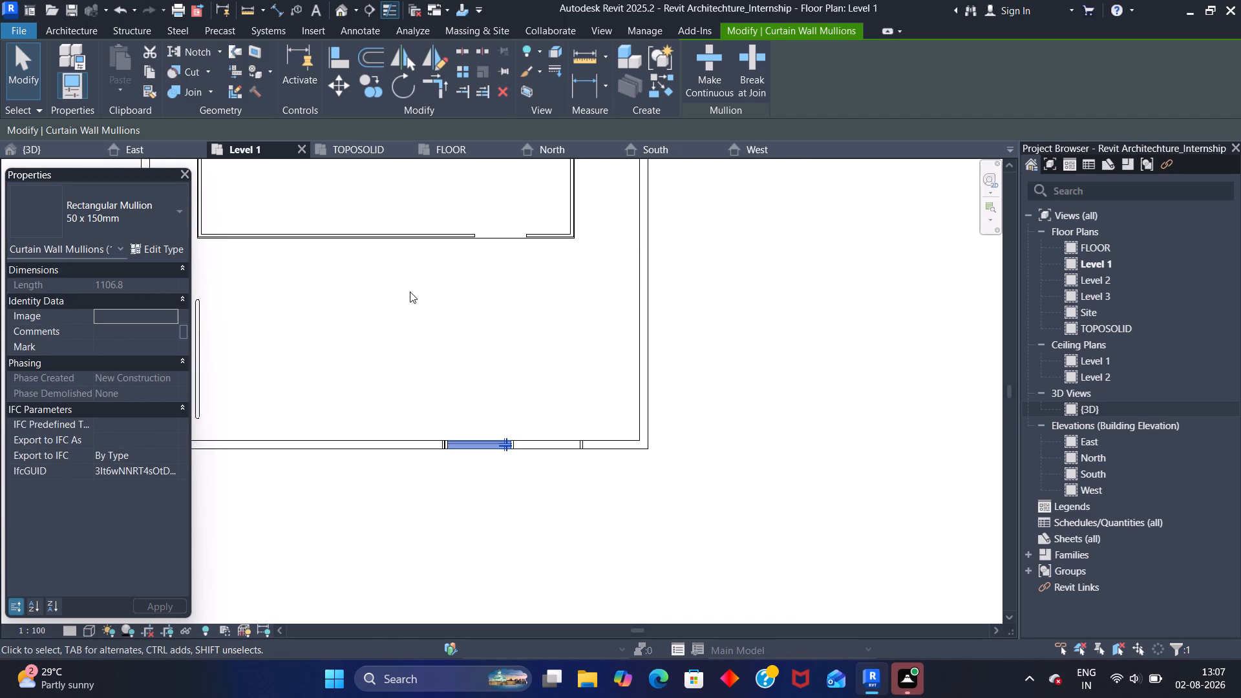
middle_click_drag(397, 300, 495, 513)
scroll(446, 417, "down", 3)
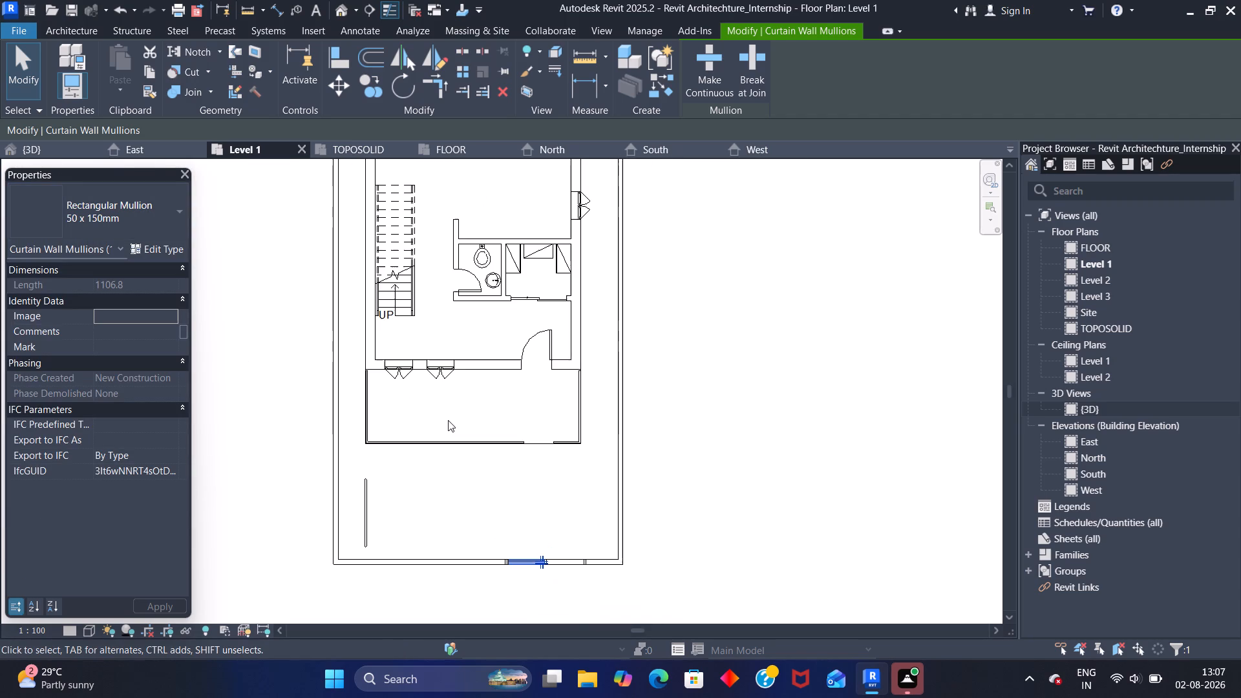
middle_click_drag(436, 322, 467, 471)
middle_click_drag(474, 316, 472, 360)
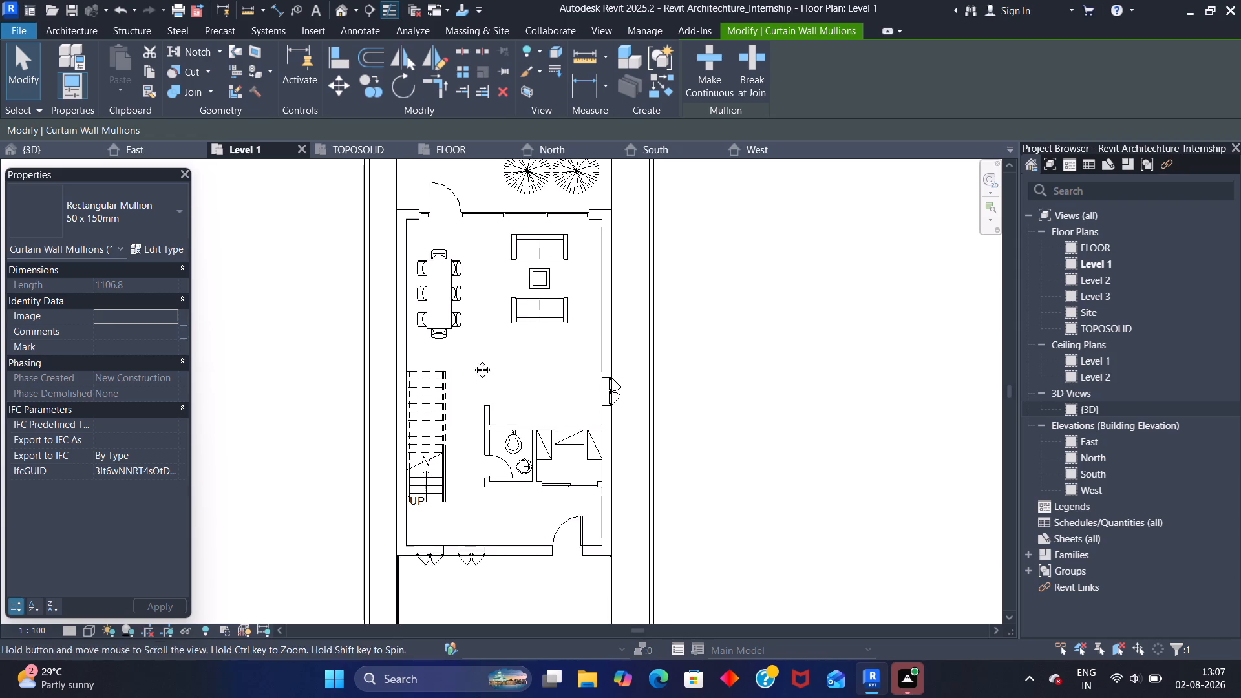
middle_click_drag(472, 360, 472, 365)
left_click(449, 193)
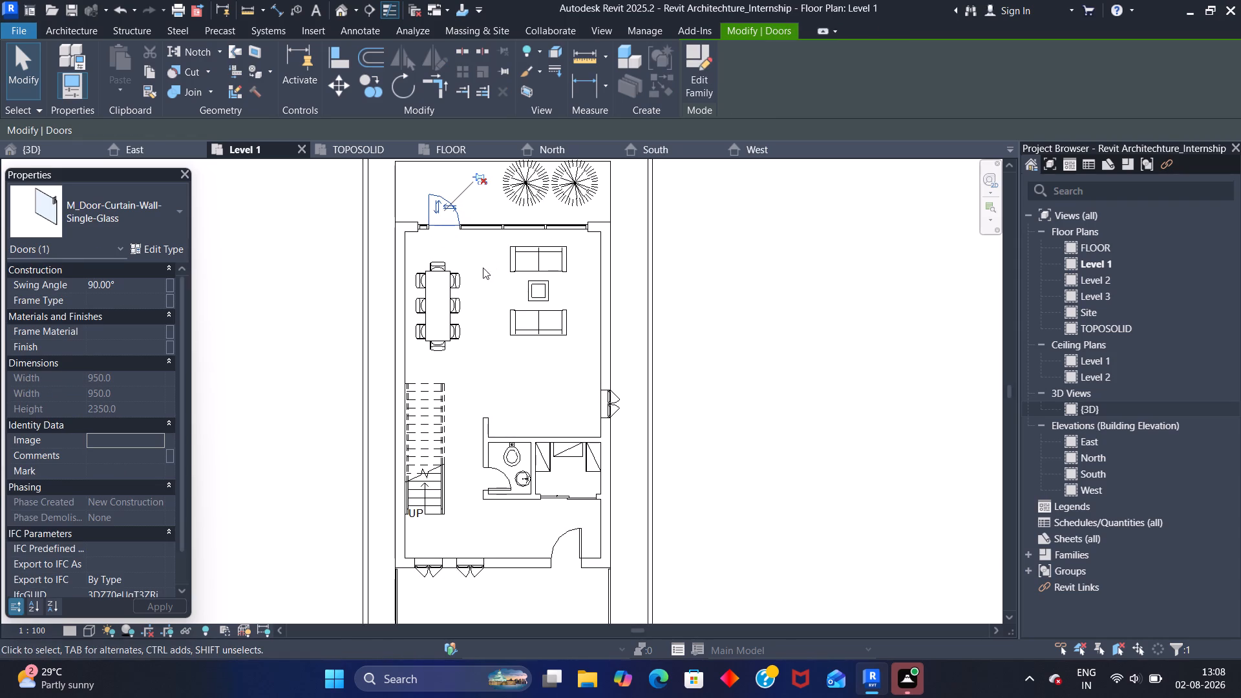
middle_click_drag(482, 288, 461, 223)
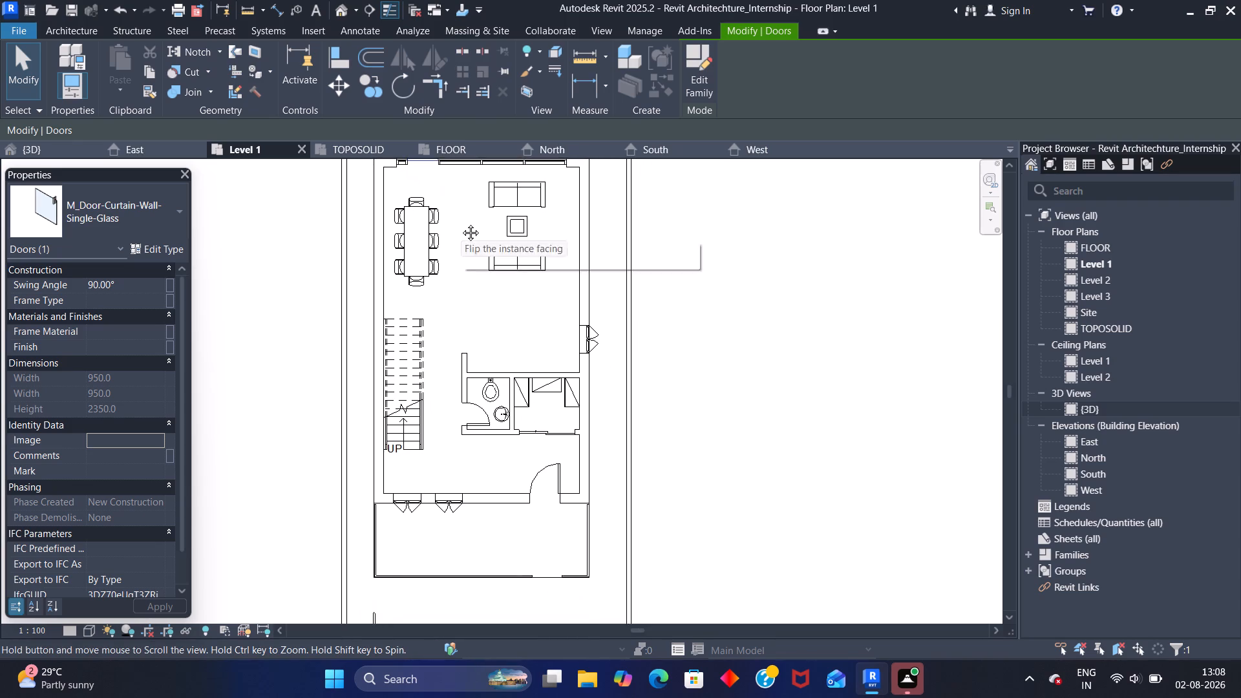
middle_click_drag(461, 223, 465, 202)
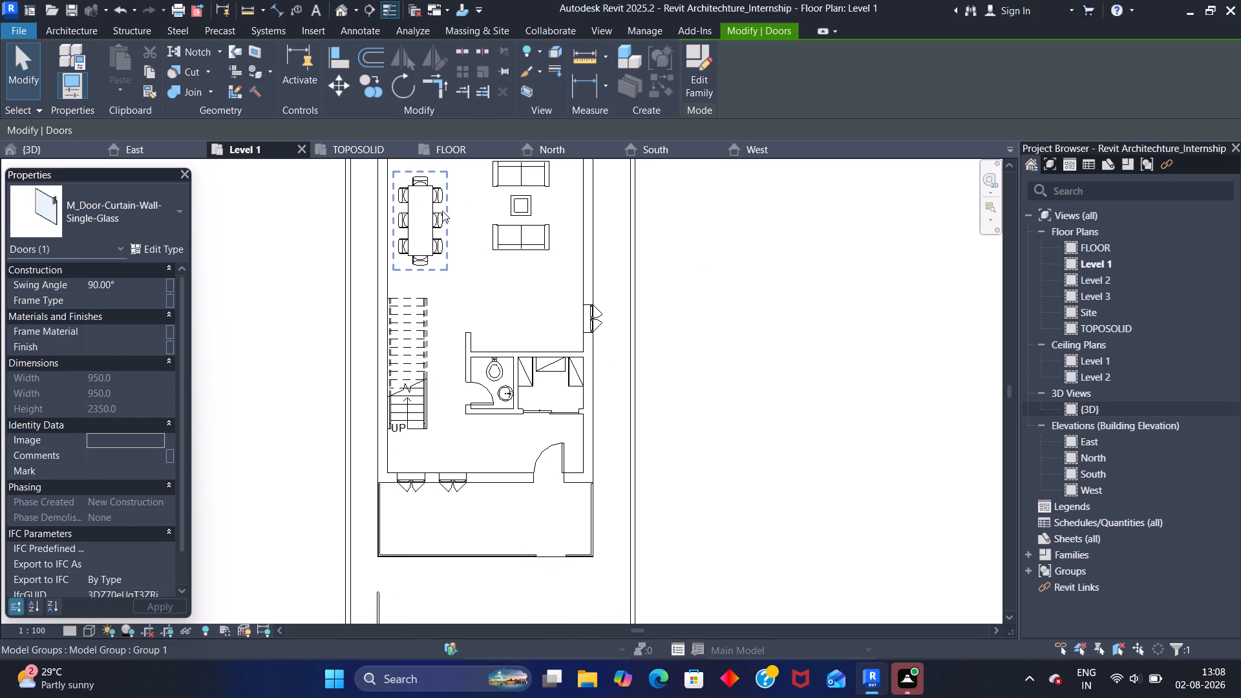
middle_click_drag(442, 211, 469, 330)
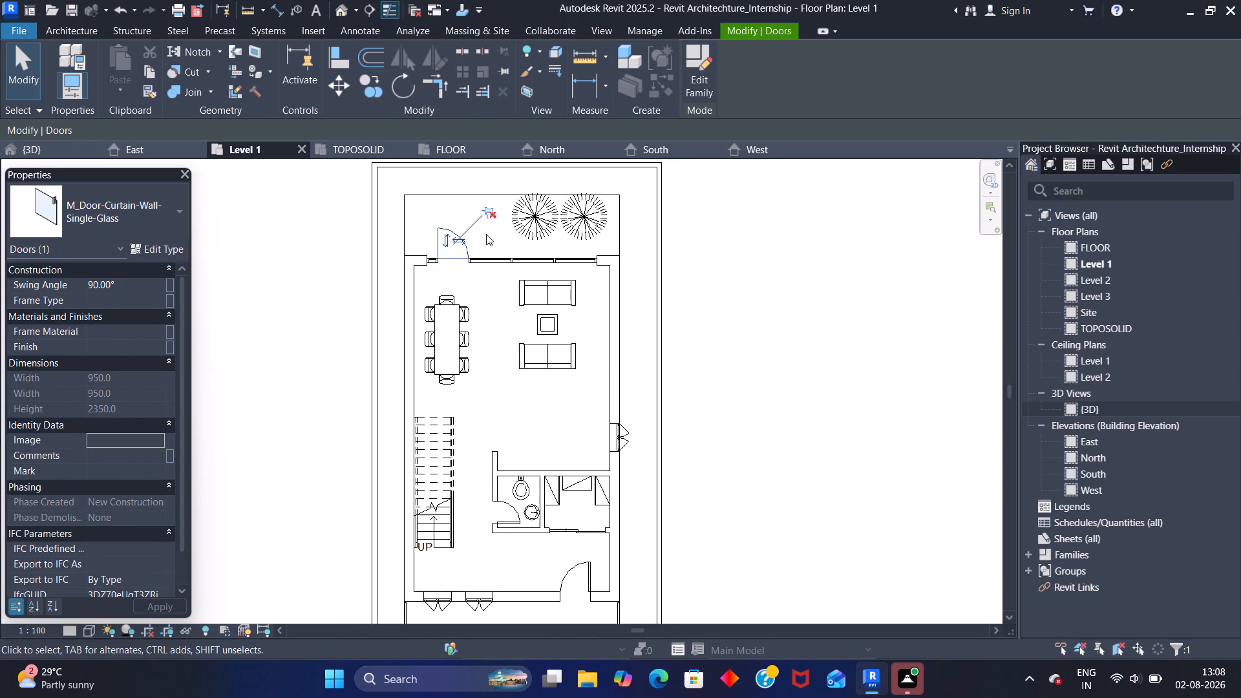
left_click(702, 89)
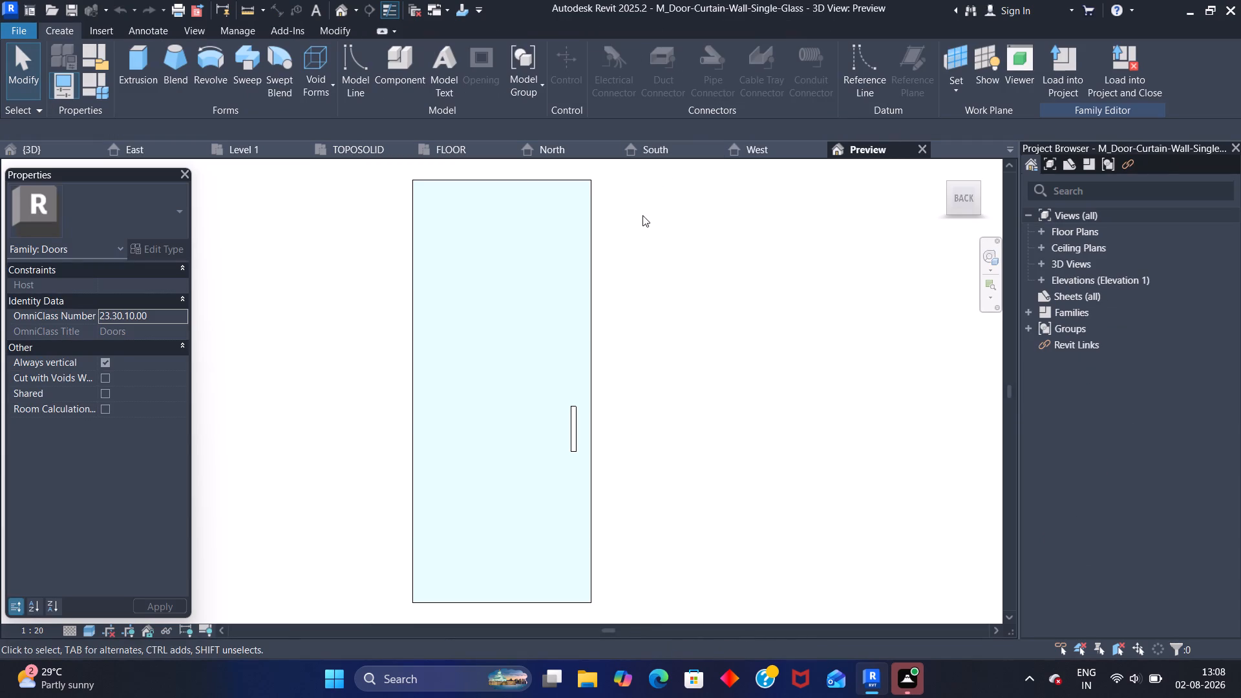
left_click(1060, 74)
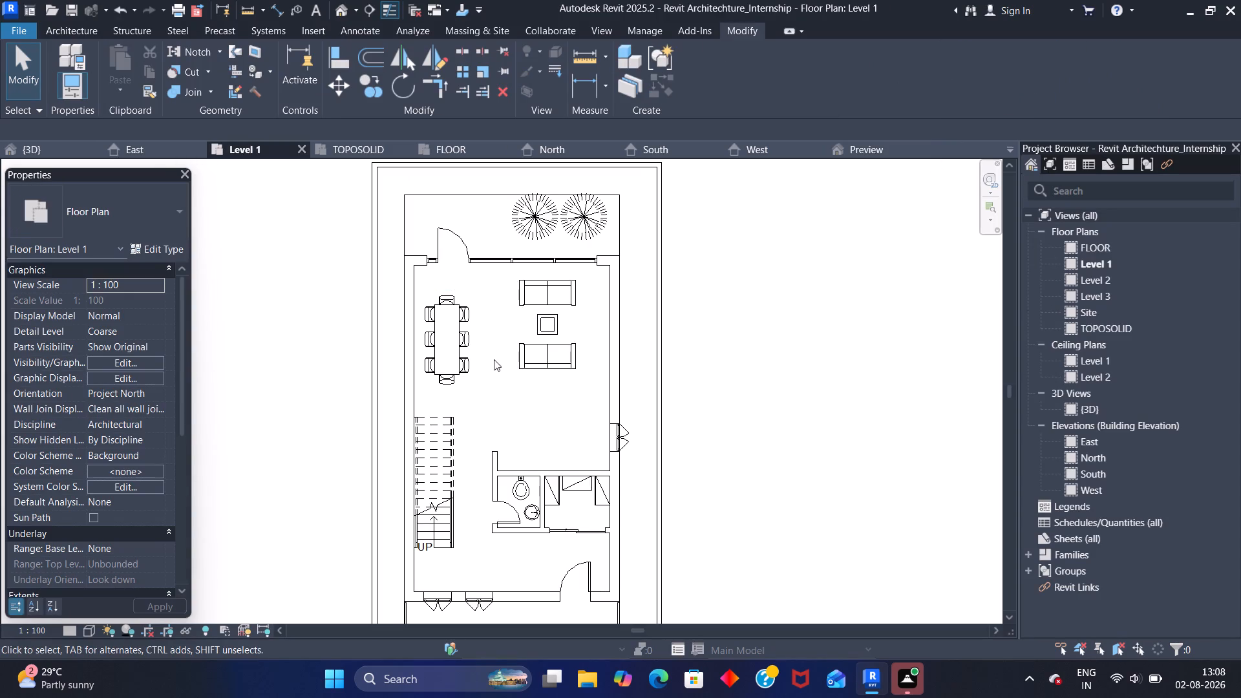
Examine the element-specific graphics overrides for the horizontal mullion of the gate's west main panel in the Level 1 plan.
middle_click_drag(494, 359, 513, 167)
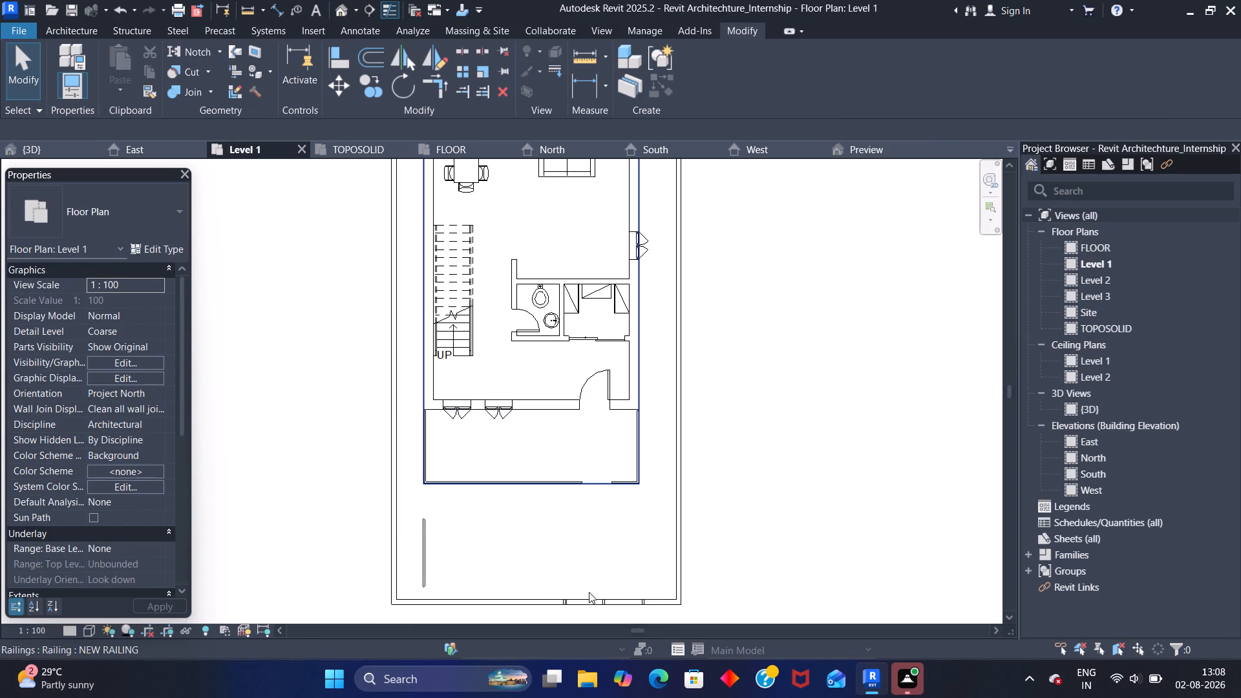
left_click(583, 600)
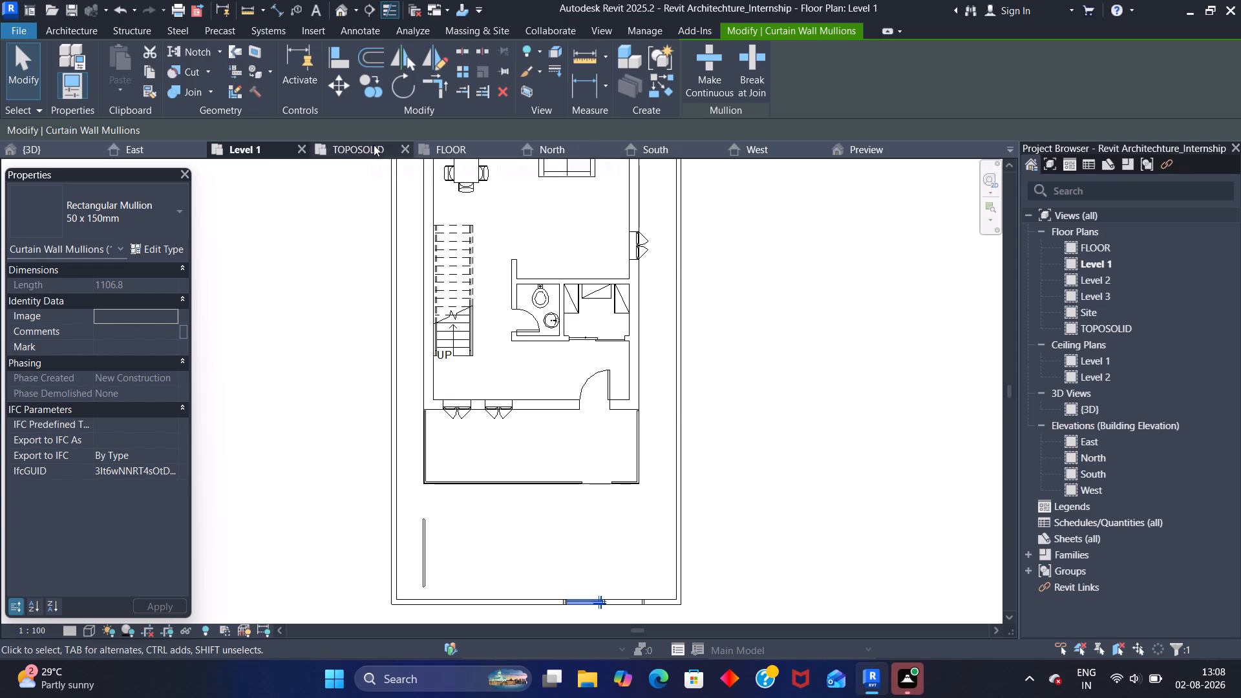
left_click(542, 67)
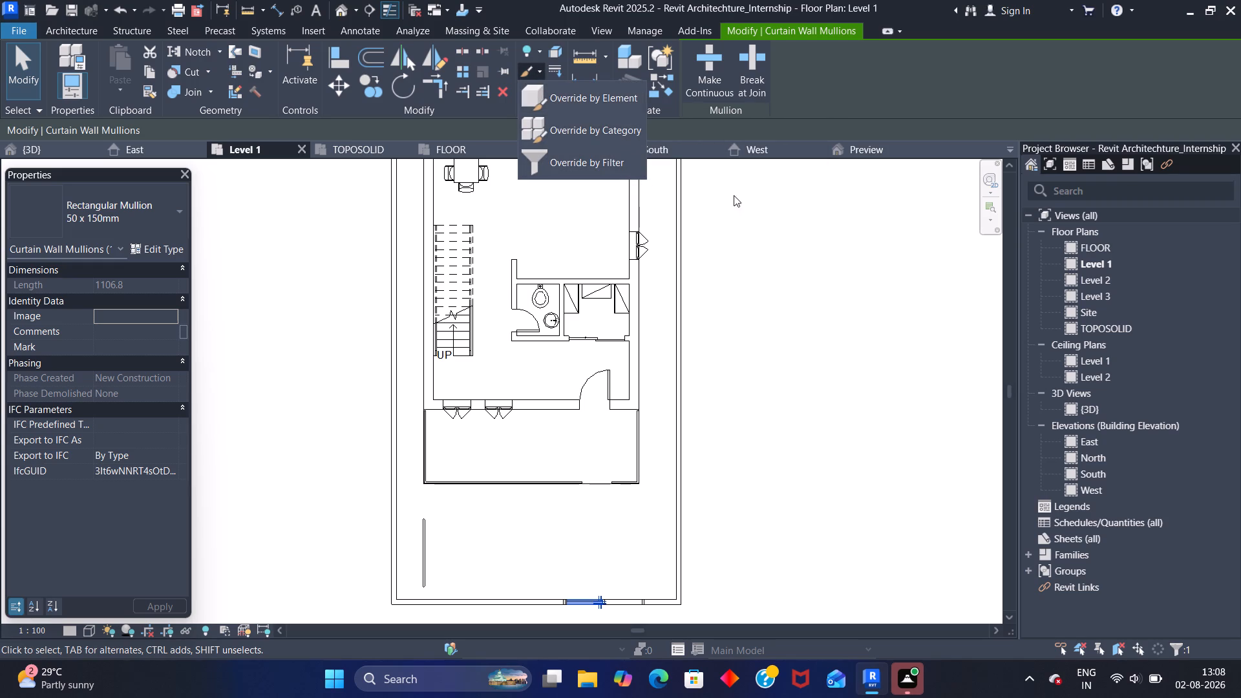
left_click(558, 98)
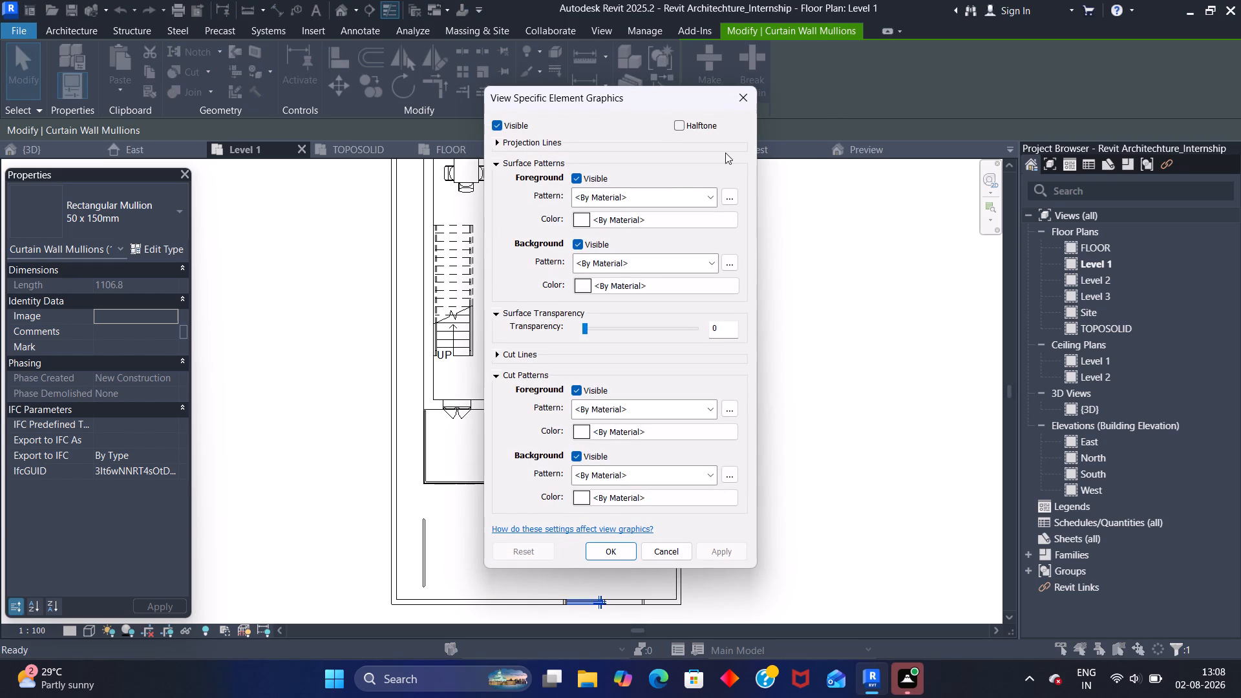
left_click(625, 550)
middle_click_drag(781, 344, 750, 552)
key("Escape")
key("Escape")
key("Escape")
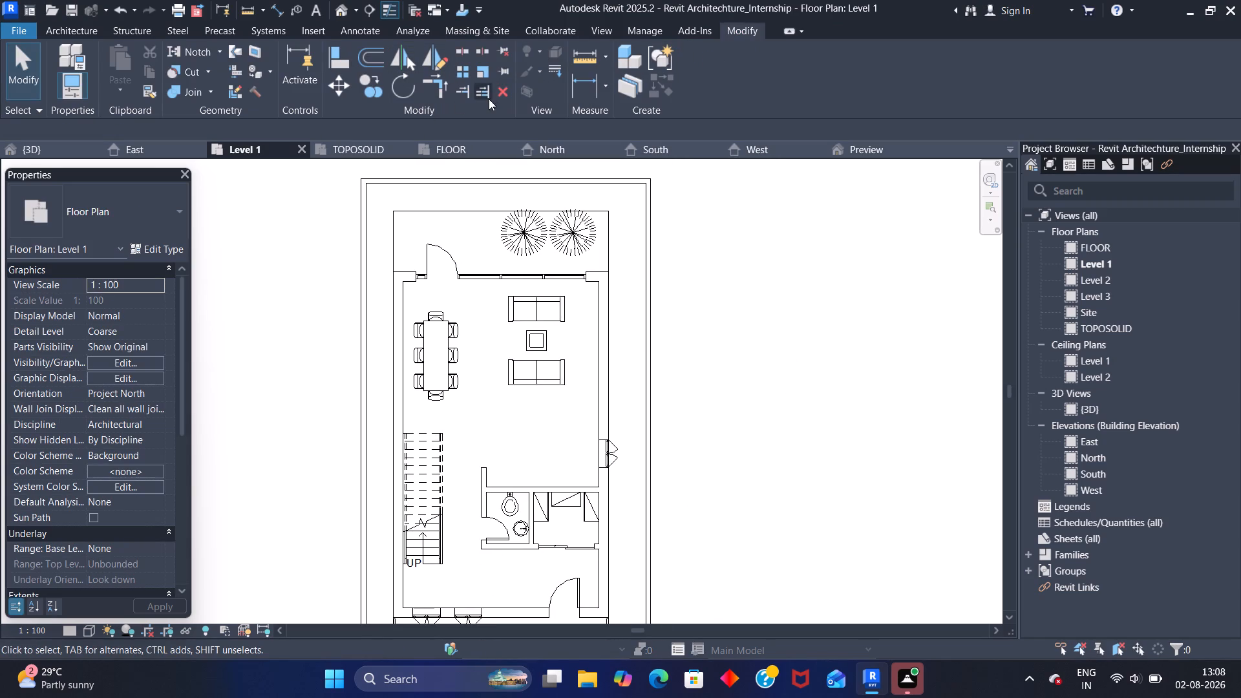
Examine the element-specific graphics overrides for the glass door in the living room's north Storefront wall.
left_click(441, 248)
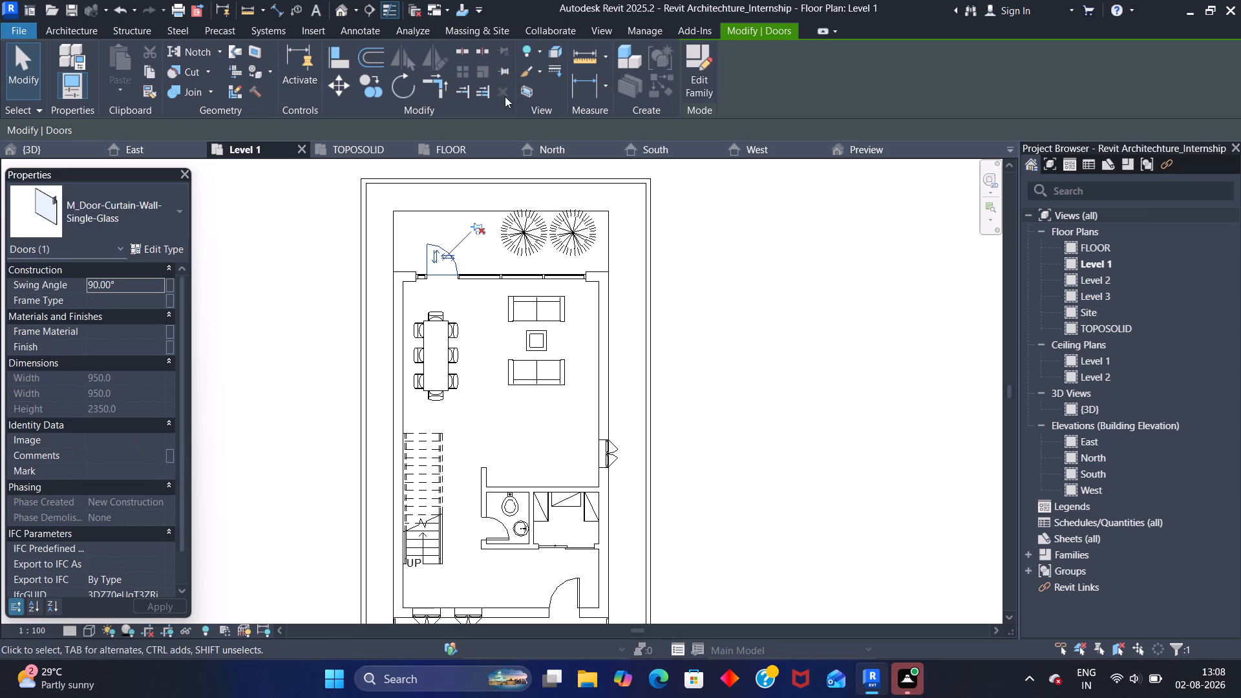
left_click(539, 69)
left_click(540, 93)
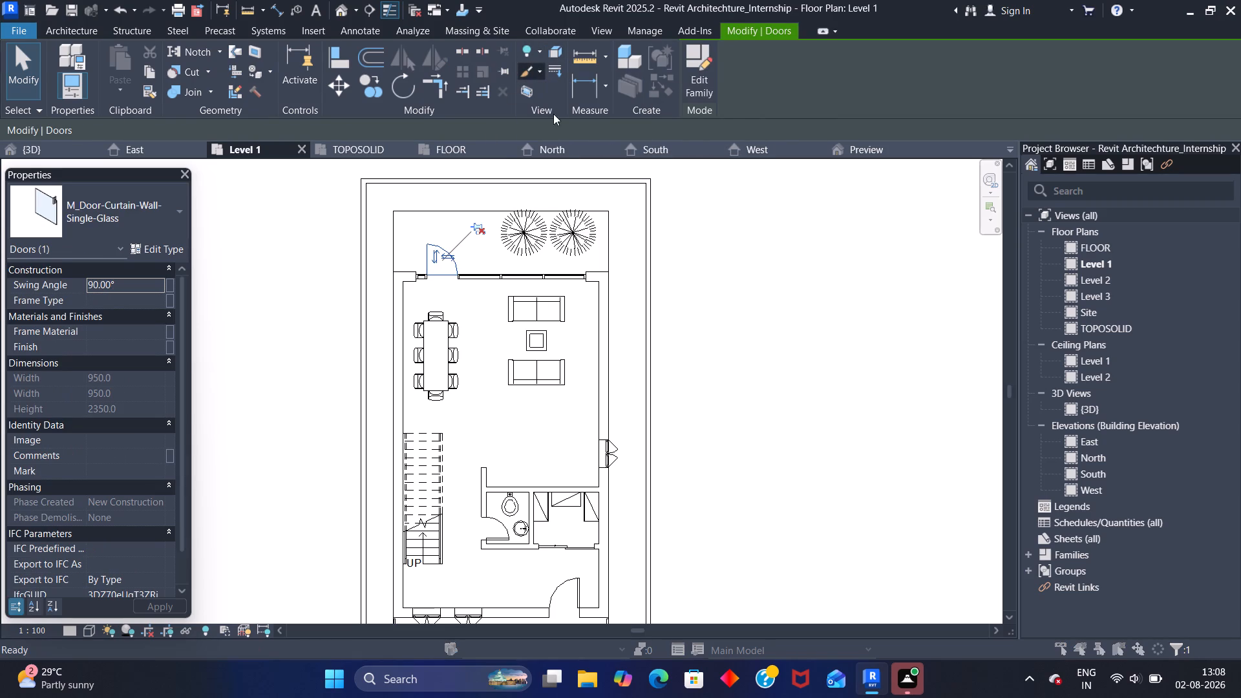
middle_click_drag(755, 318, 692, 142)
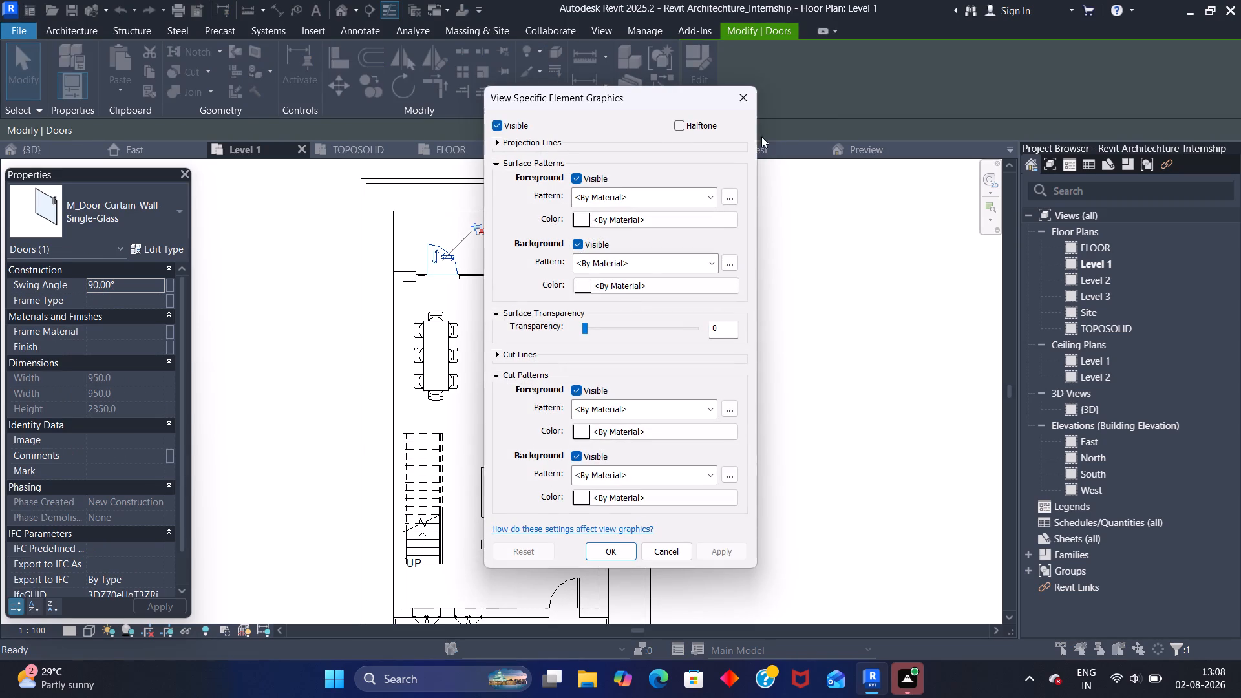
left_click(741, 93)
scroll(750, 307, "down", 3)
key("Escape")
Override the gate's west horizontal mullion by element in the Level 1 plan, making its cut pattern background not visible.
middle_click_drag(734, 394, 703, 294)
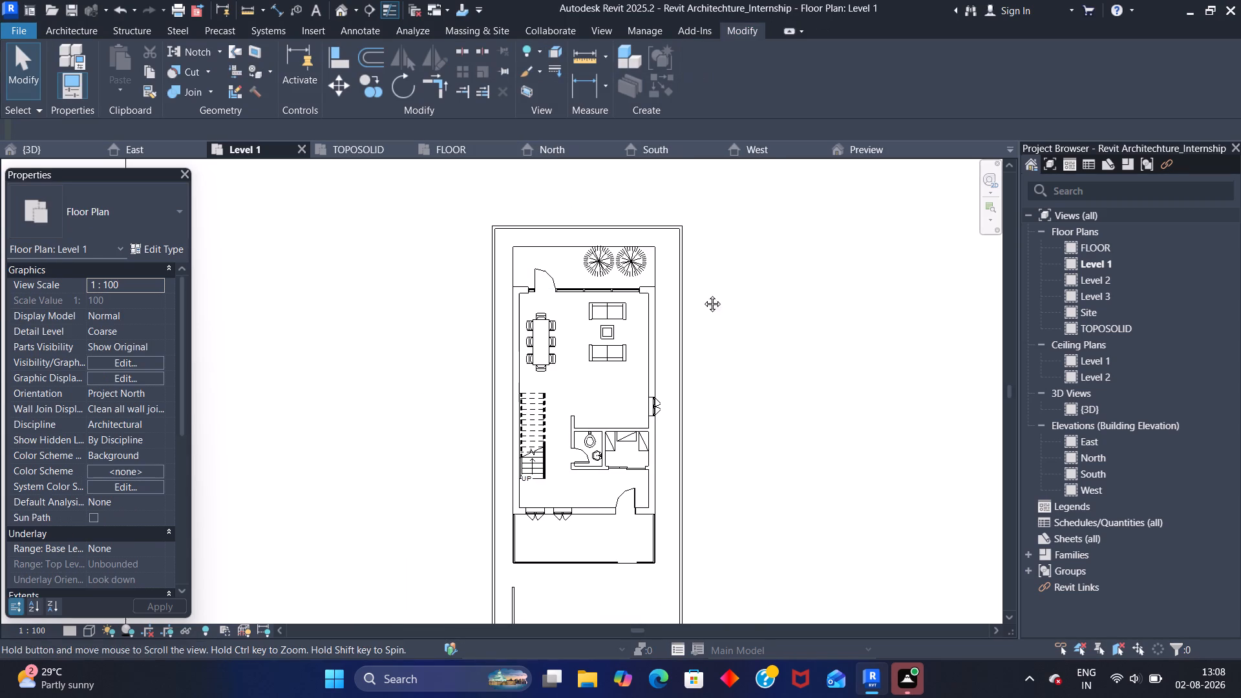
middle_click_drag(703, 294, 631, 116)
left_click(521, 368)
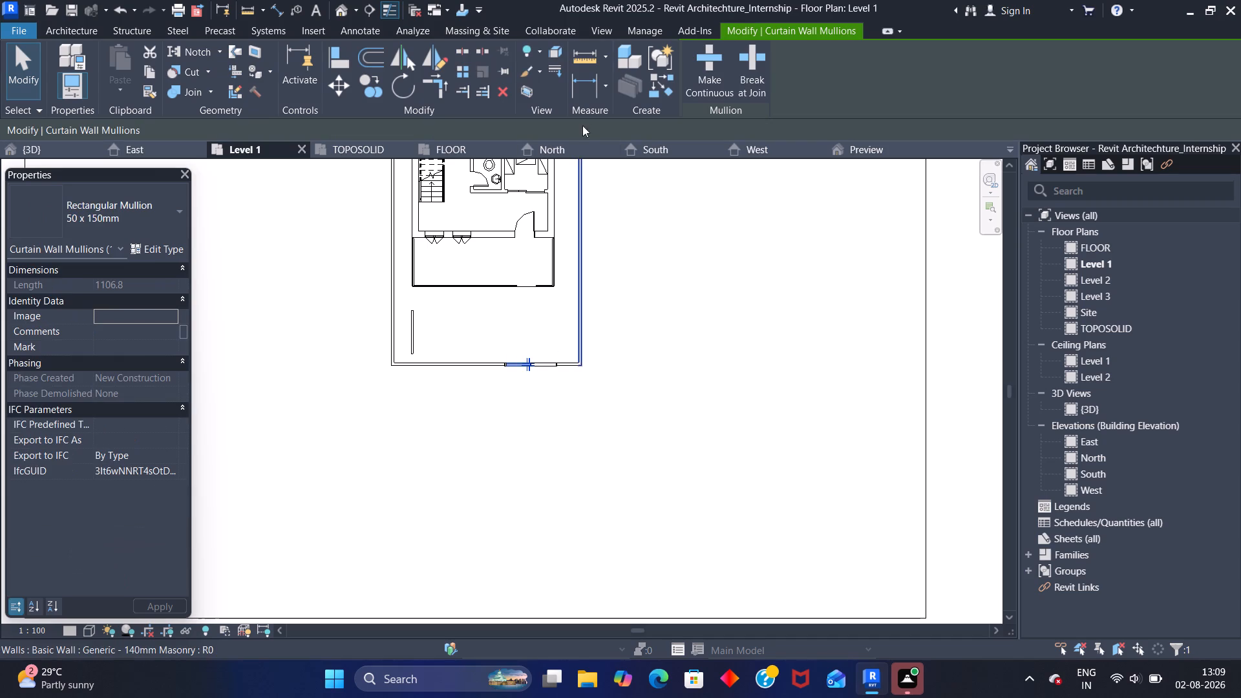
left_click(524, 69)
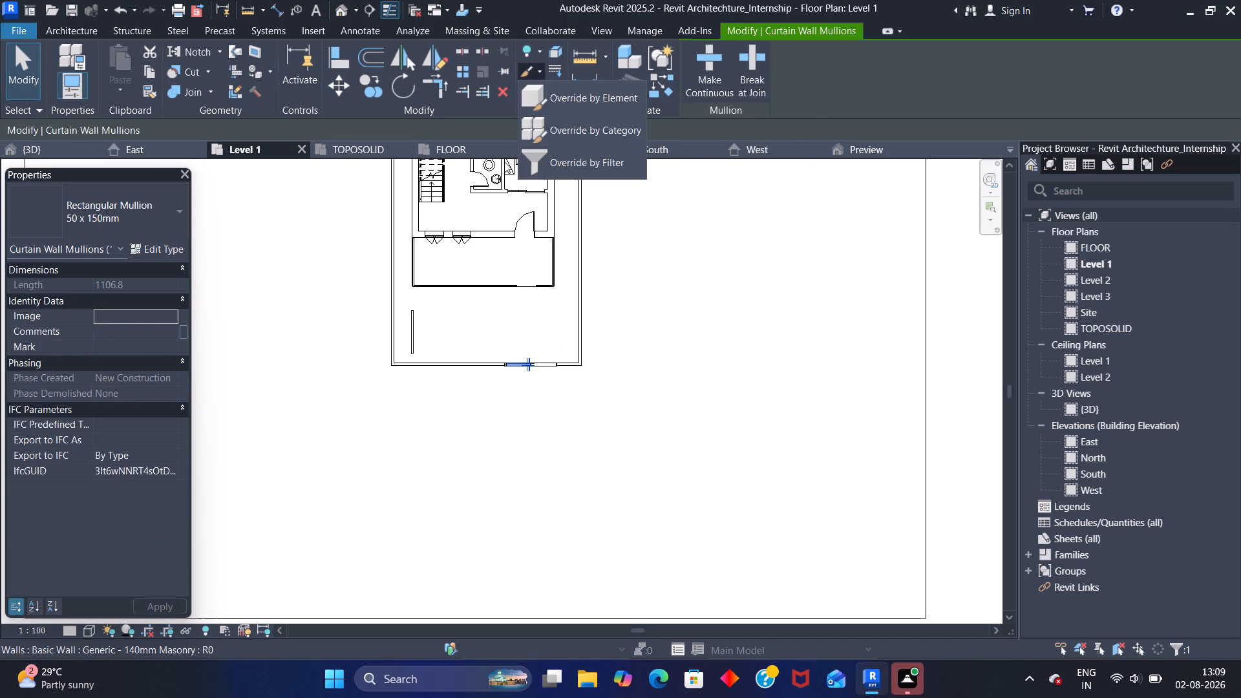
left_click(539, 97)
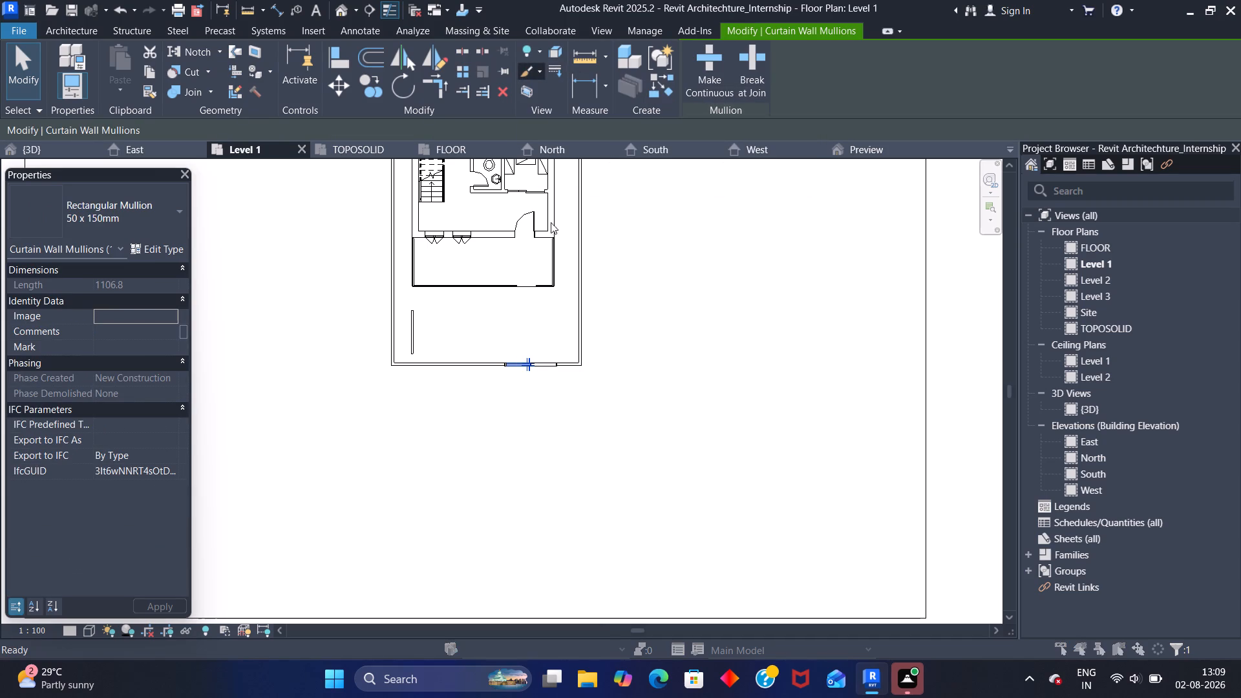
middle_click_drag(634, 288, 662, 497)
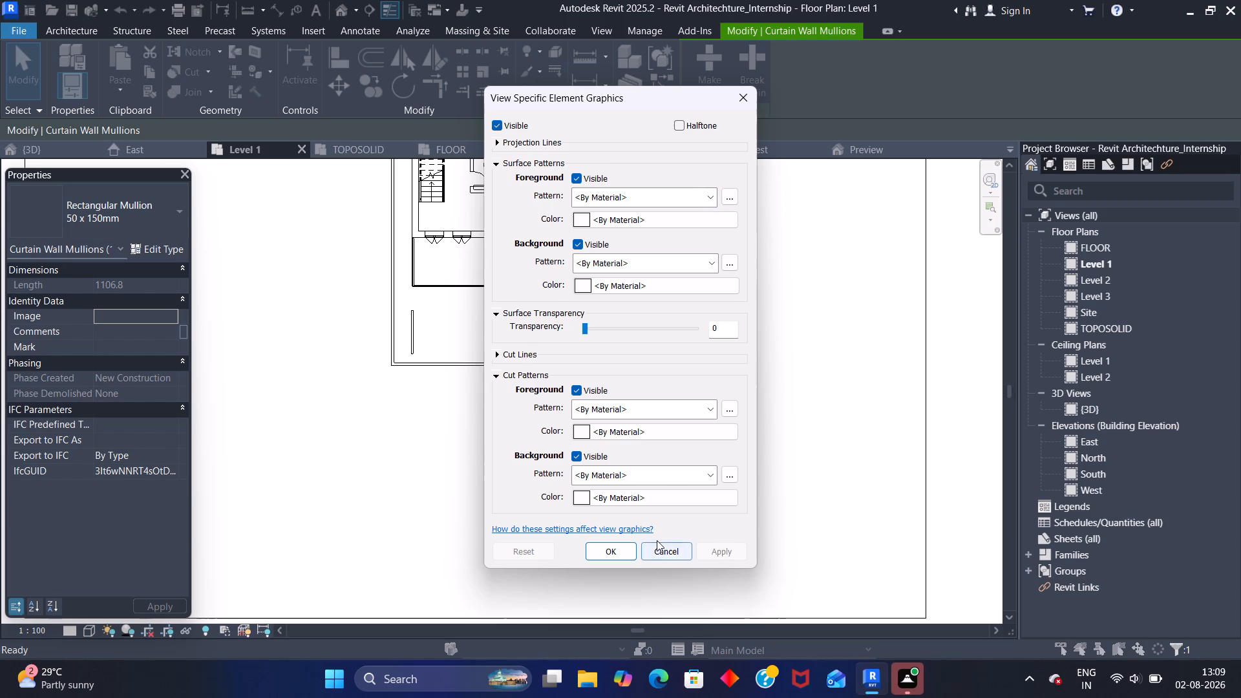
left_click(573, 456)
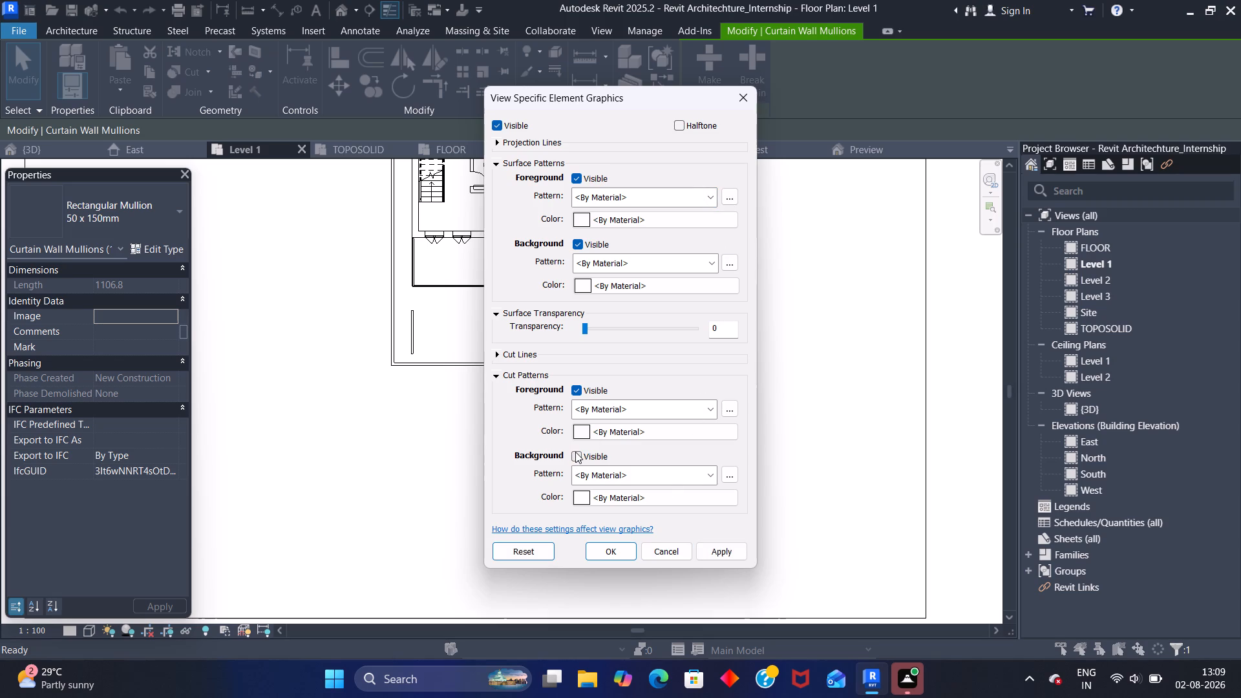
left_click(711, 553)
left_click(616, 547)
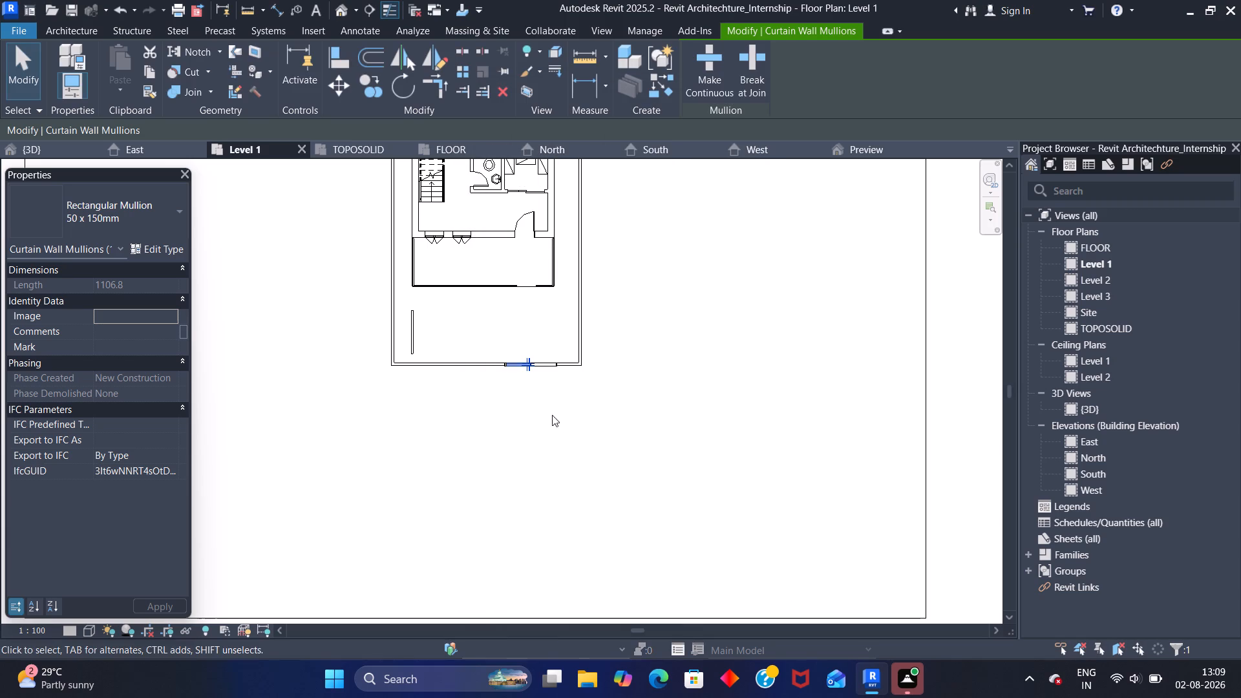
Examine the entry gate and its mullions in the Level 1 plan and the 3D view.
middle_click_drag(505, 327, 541, 549)
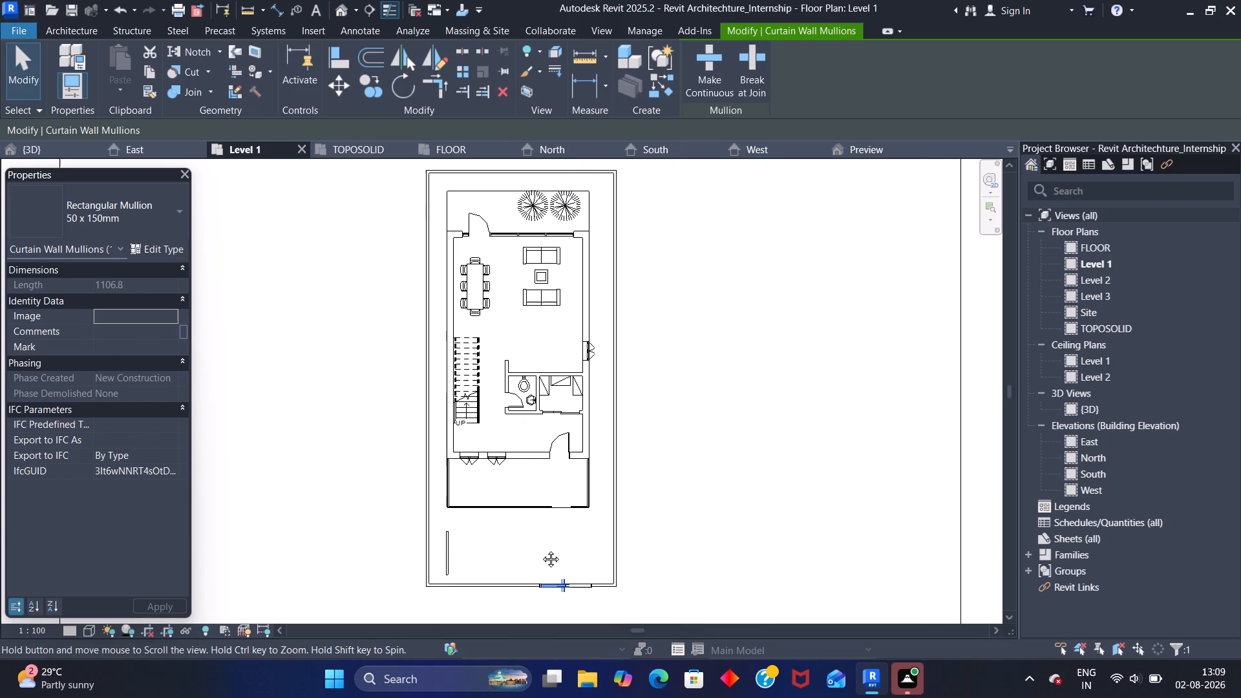
middle_click_drag(541, 549, 542, 542)
middle_click_drag(548, 544, 534, 393)
scroll(539, 433, "up", 3)
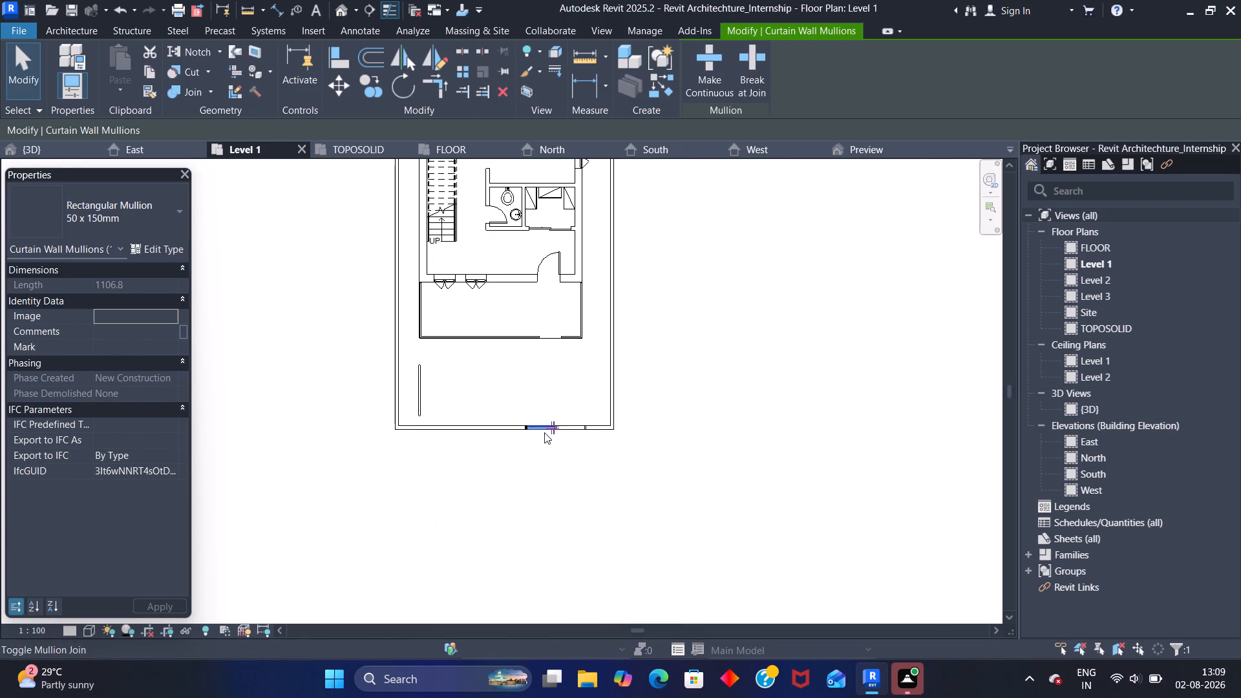
scroll(544, 432, "up", 12)
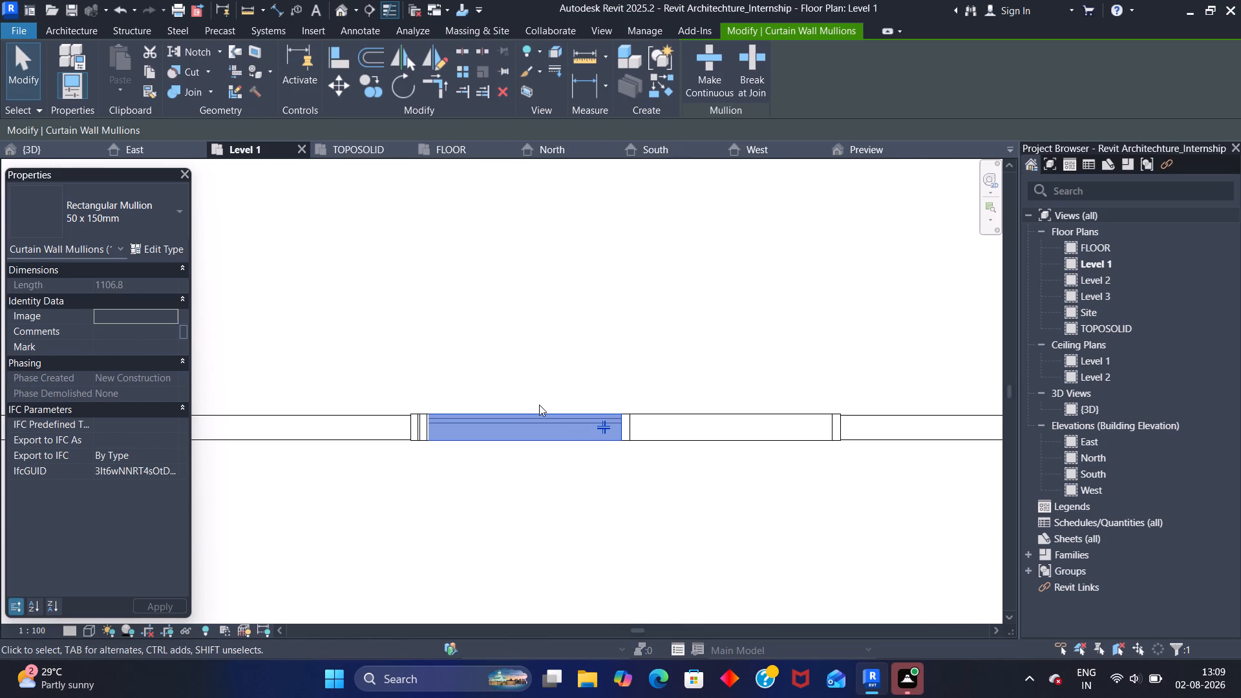
left_click(65, 153)
scroll(522, 346, "down", 2)
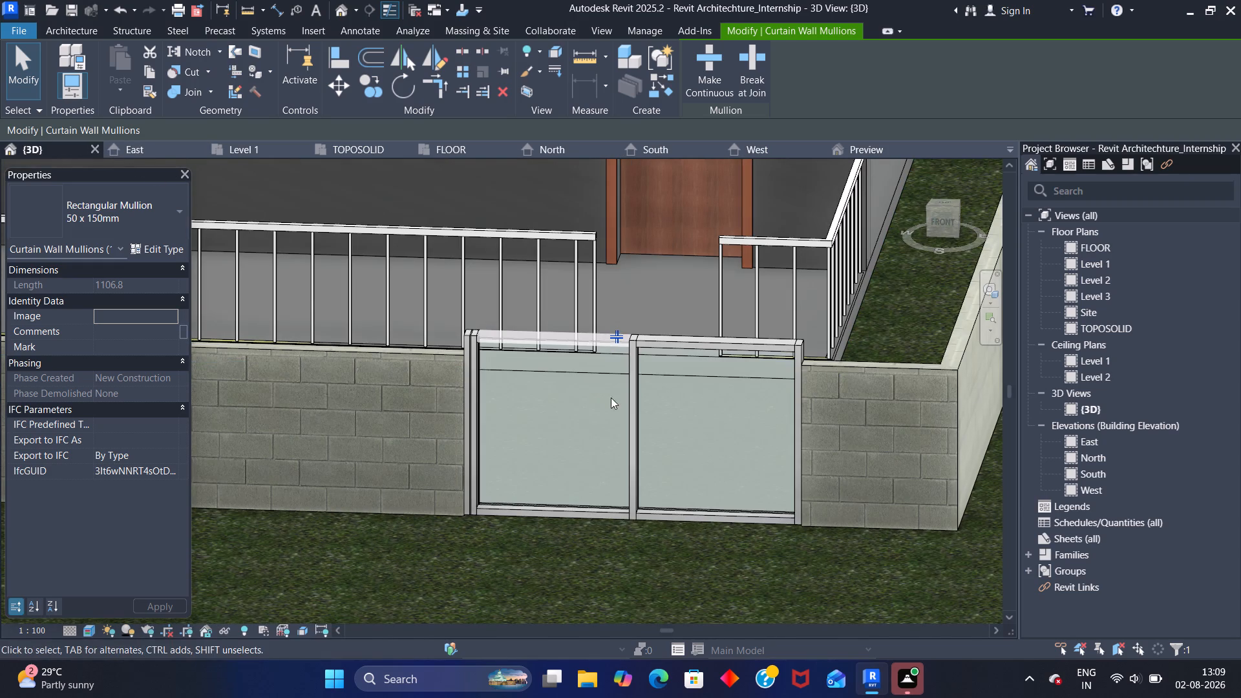
key("Escape")
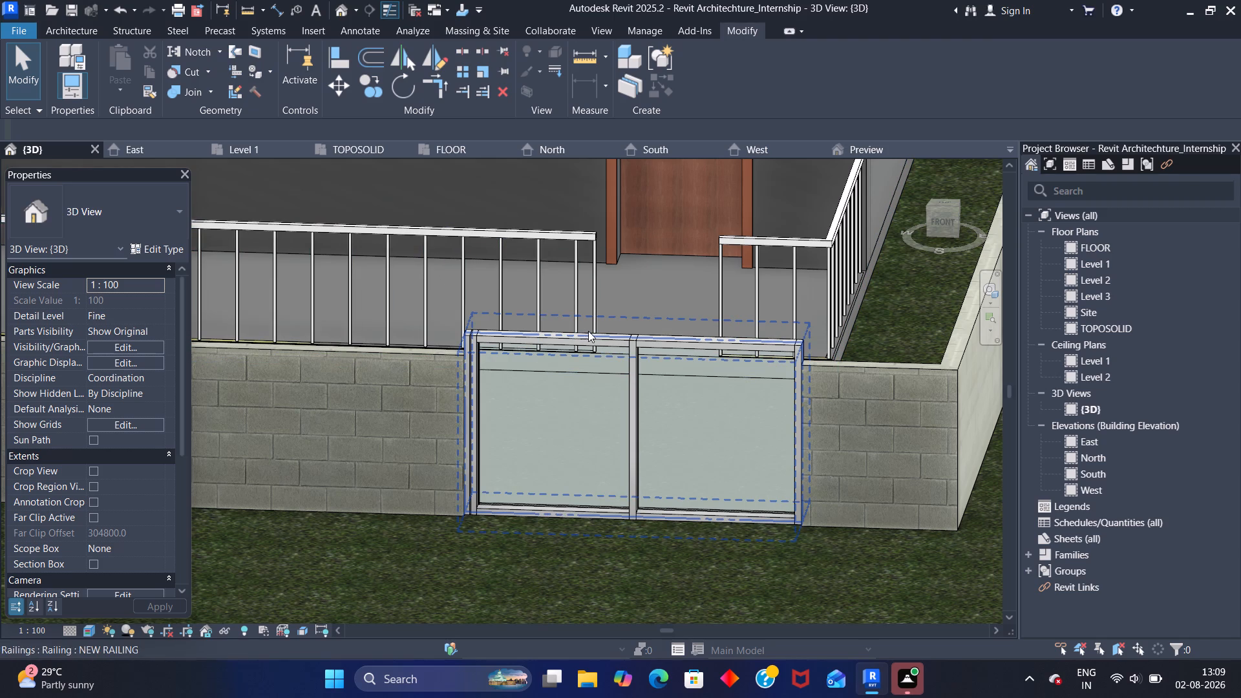
key("Escape")
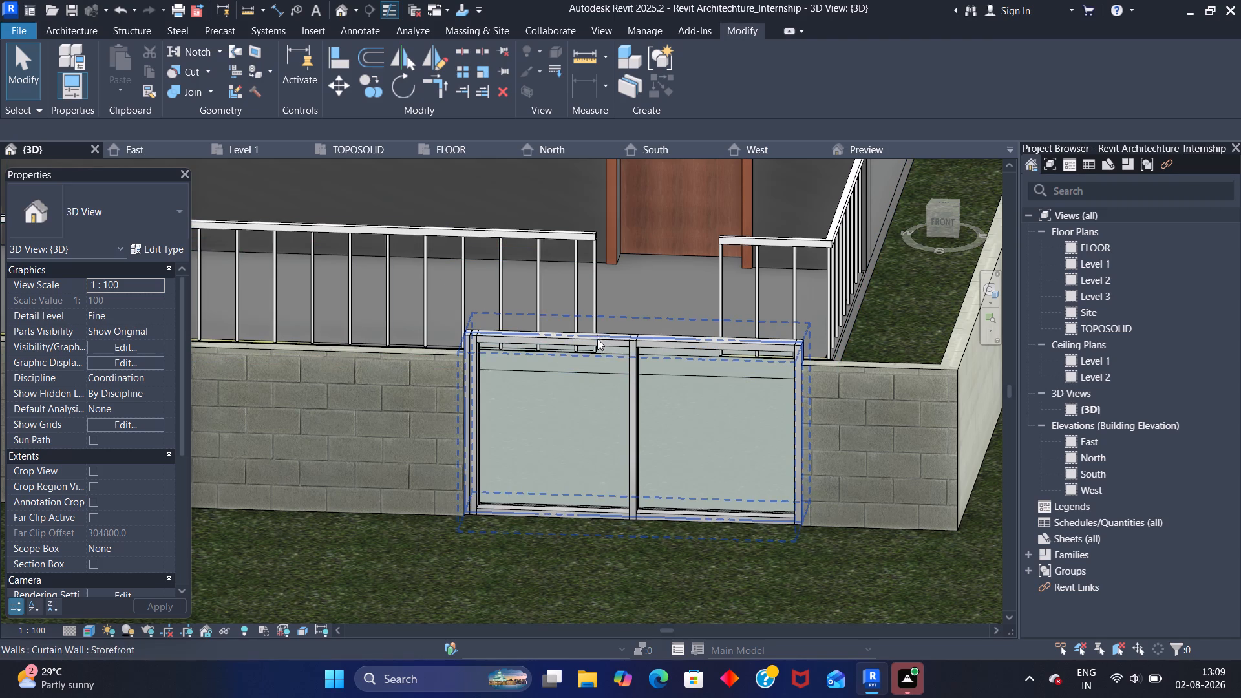
Look through the wall types available for the entry gate's Storefront curtain wall.
left_click(595, 345)
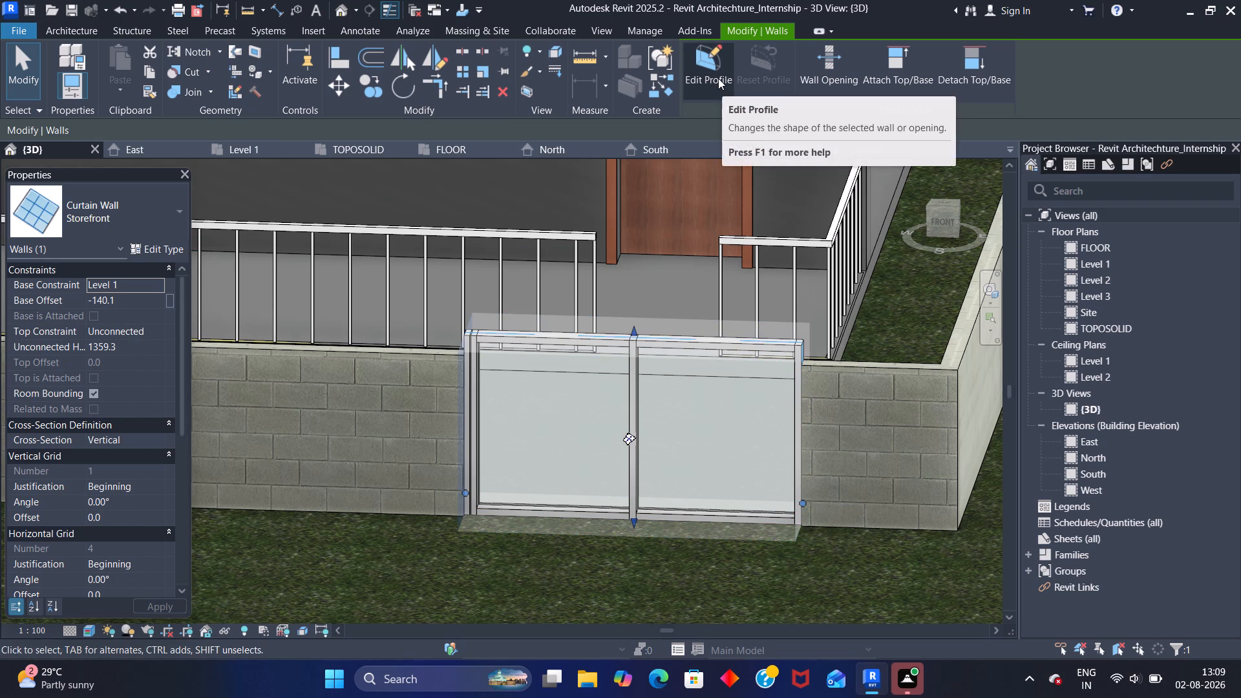
left_click(173, 209)
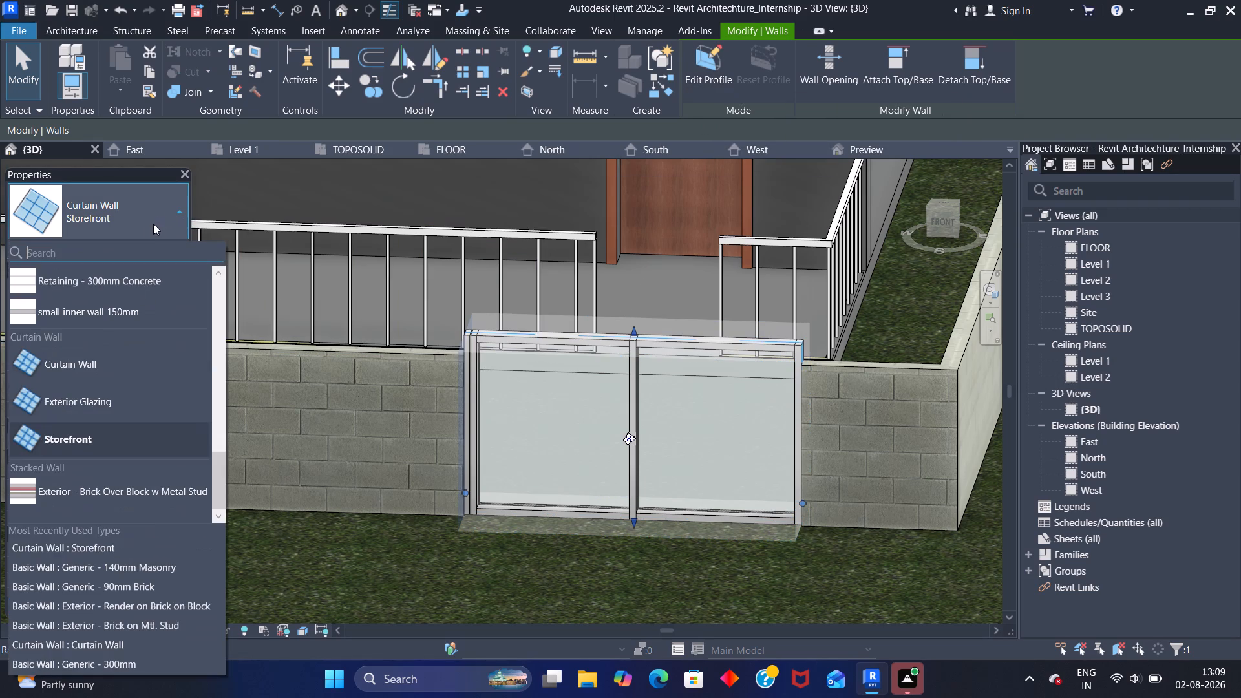
scroll(117, 429, "down", 1)
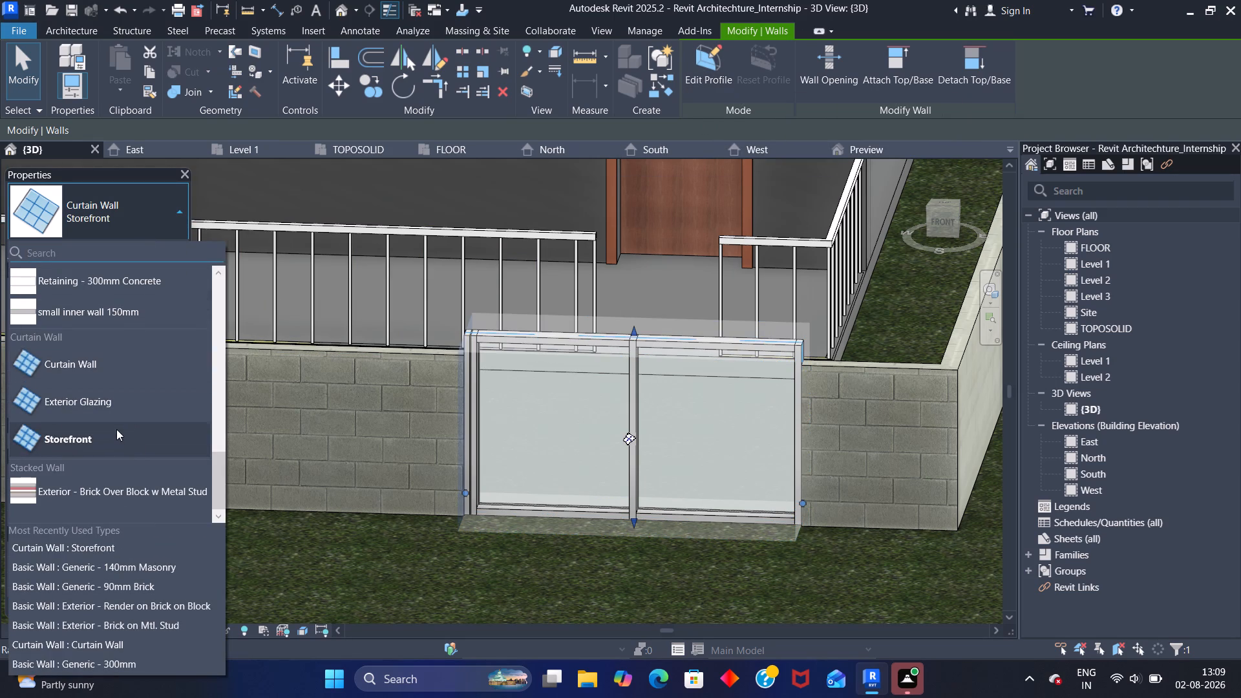
scroll(105, 489, "down", 3)
scroll(111, 555, "down", 3)
scroll(89, 395, "up", 7)
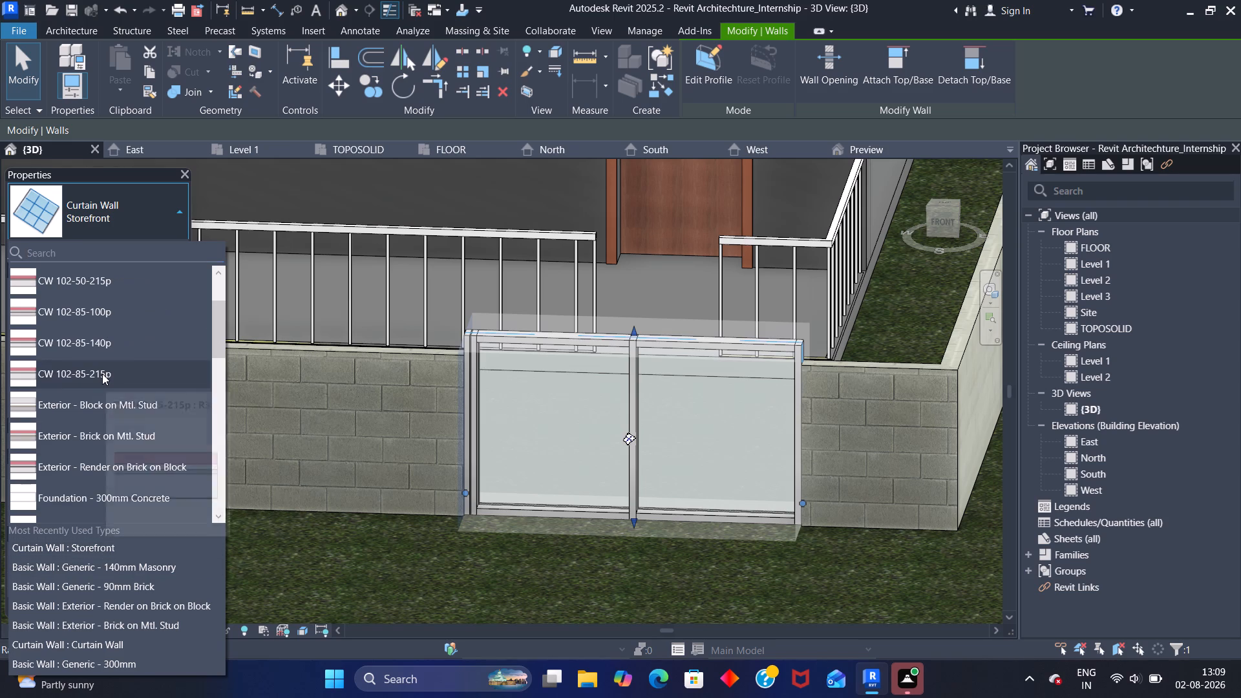
scroll(102, 374, "up", 6)
scroll(102, 368, "down", 12)
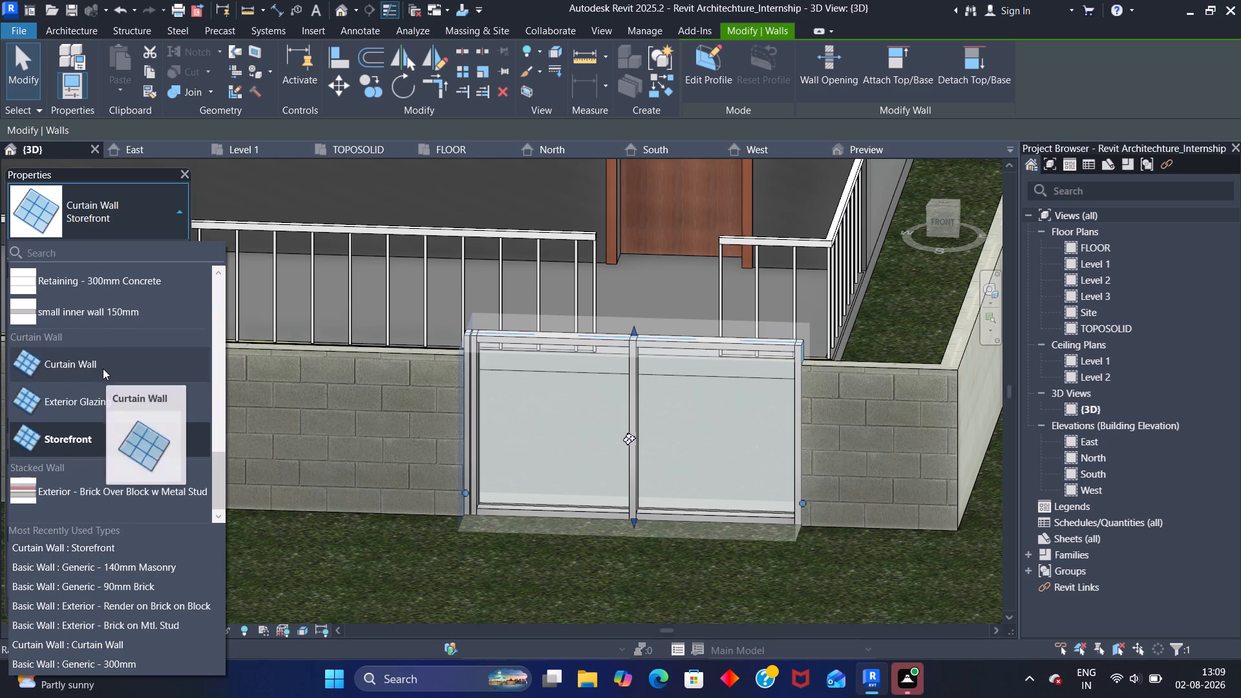
scroll(103, 368, "down", 10)
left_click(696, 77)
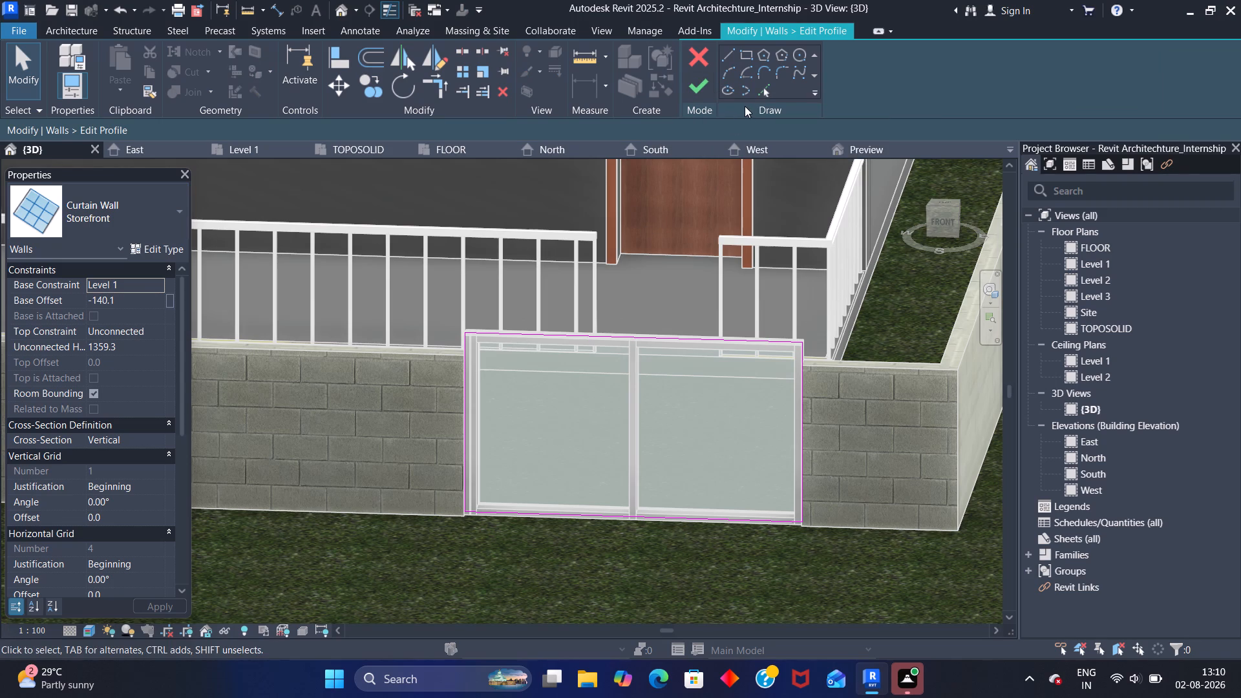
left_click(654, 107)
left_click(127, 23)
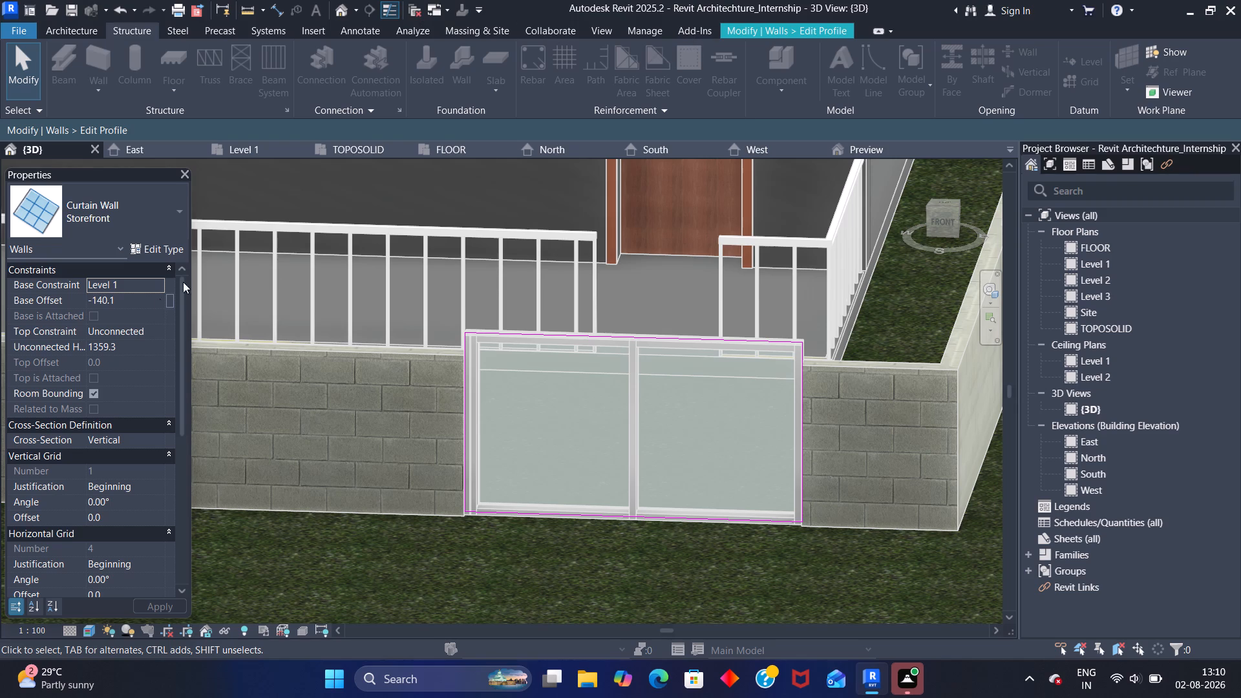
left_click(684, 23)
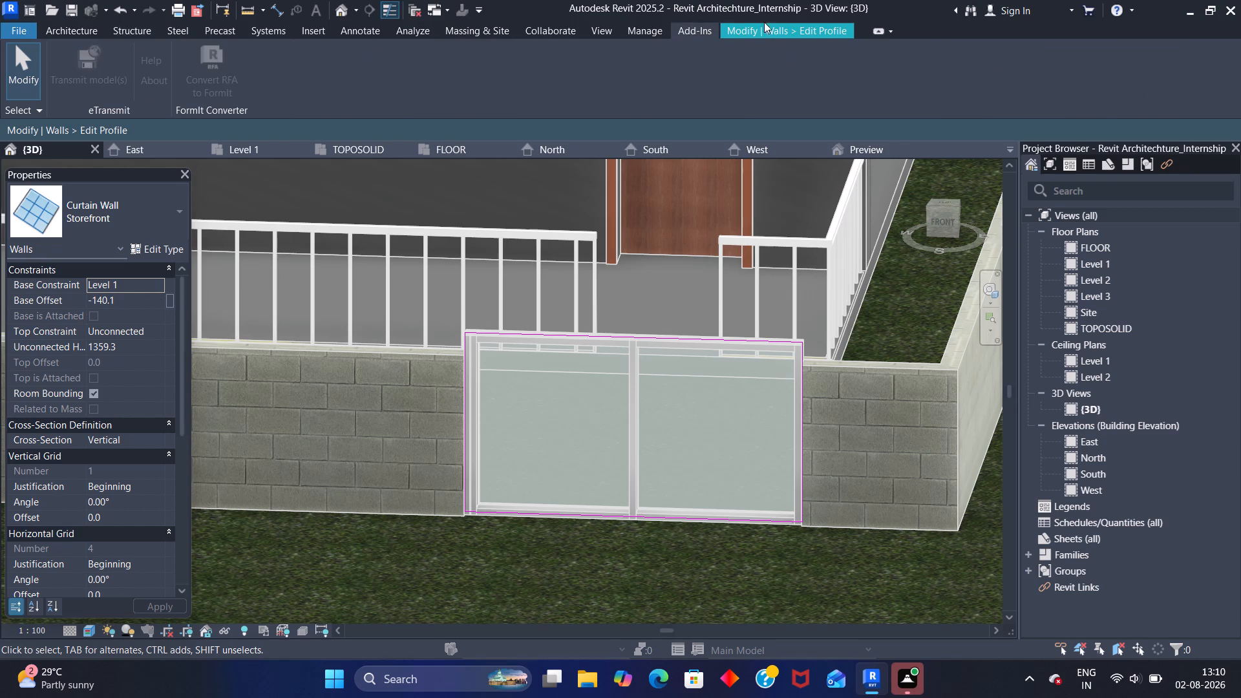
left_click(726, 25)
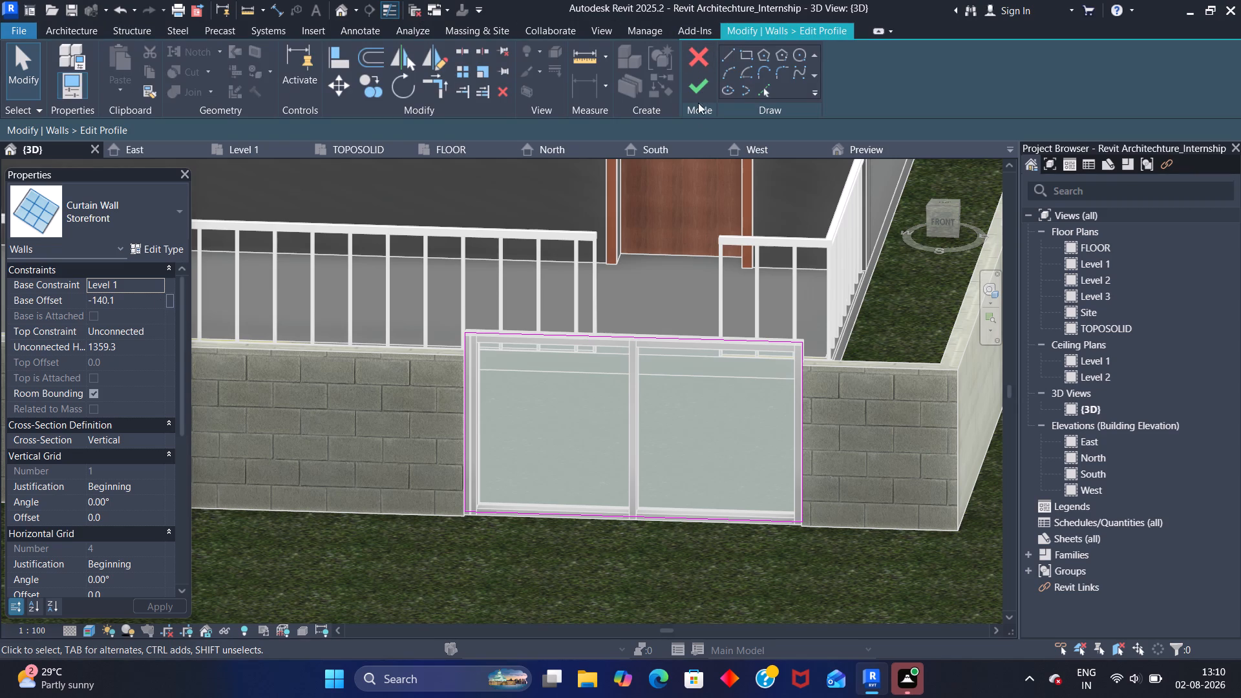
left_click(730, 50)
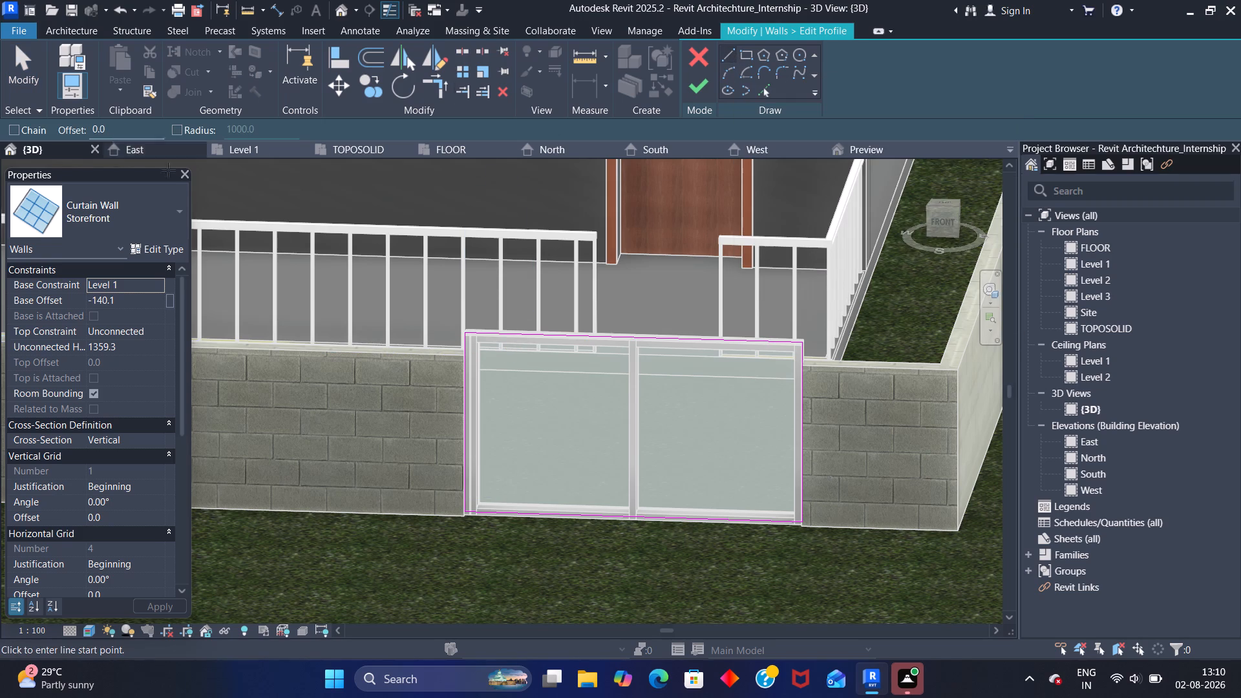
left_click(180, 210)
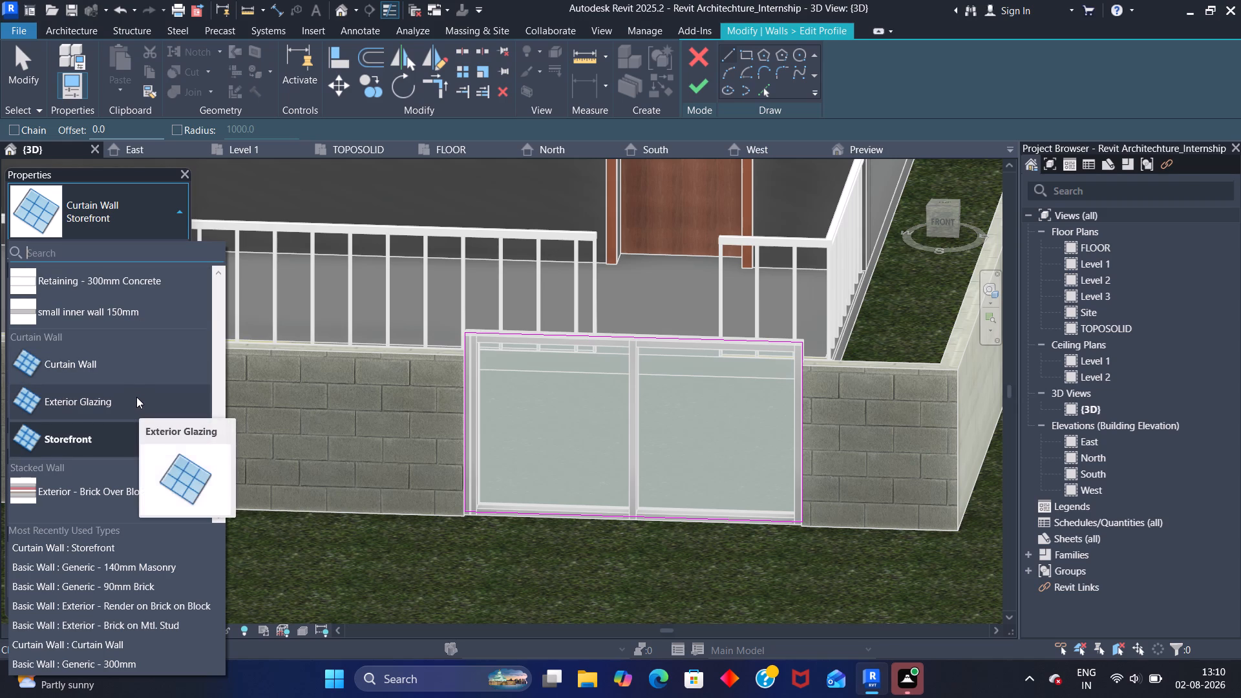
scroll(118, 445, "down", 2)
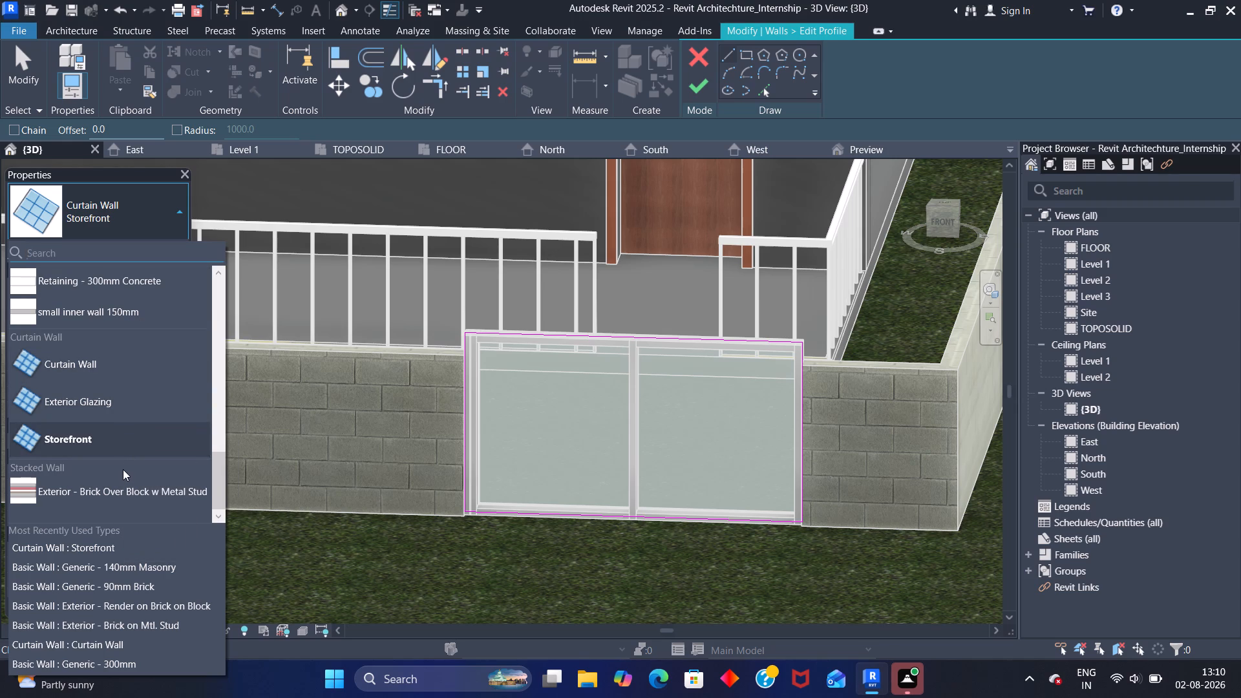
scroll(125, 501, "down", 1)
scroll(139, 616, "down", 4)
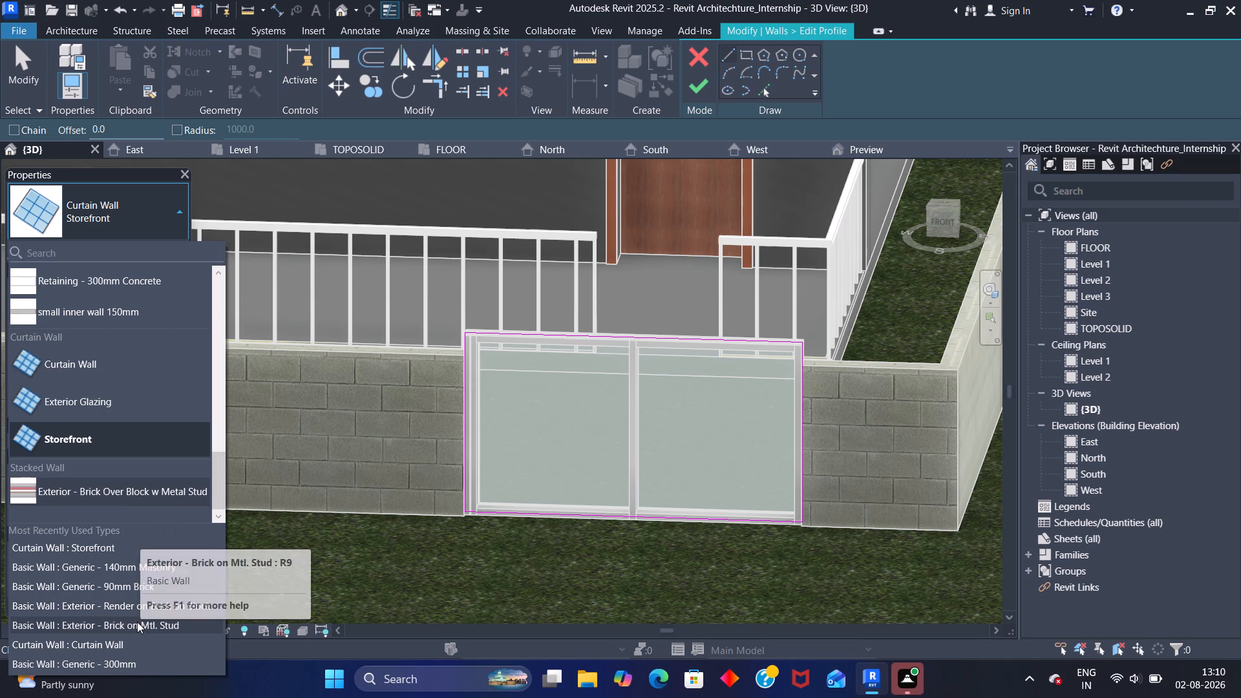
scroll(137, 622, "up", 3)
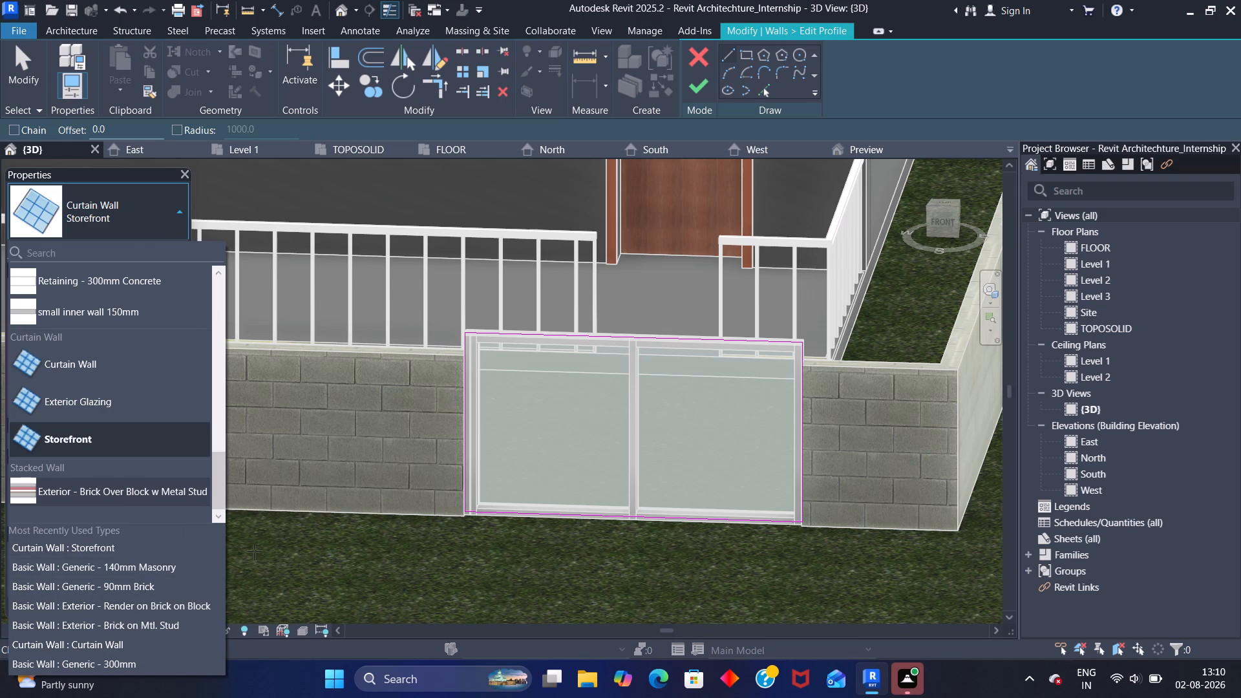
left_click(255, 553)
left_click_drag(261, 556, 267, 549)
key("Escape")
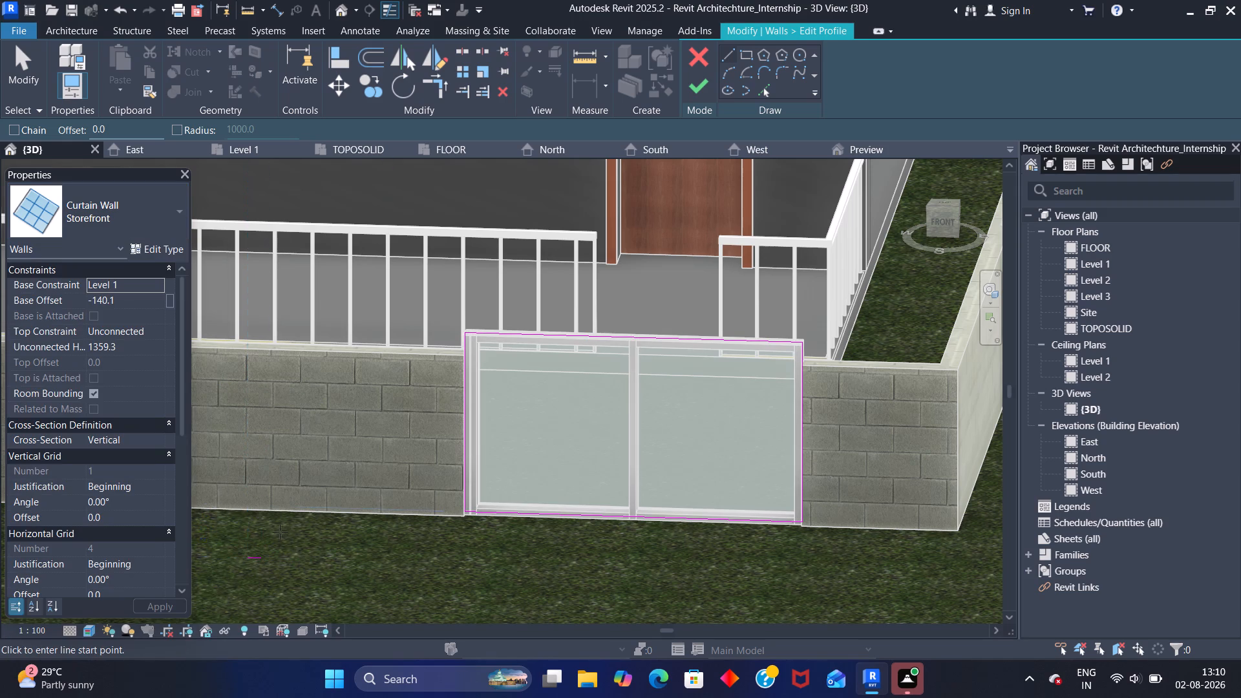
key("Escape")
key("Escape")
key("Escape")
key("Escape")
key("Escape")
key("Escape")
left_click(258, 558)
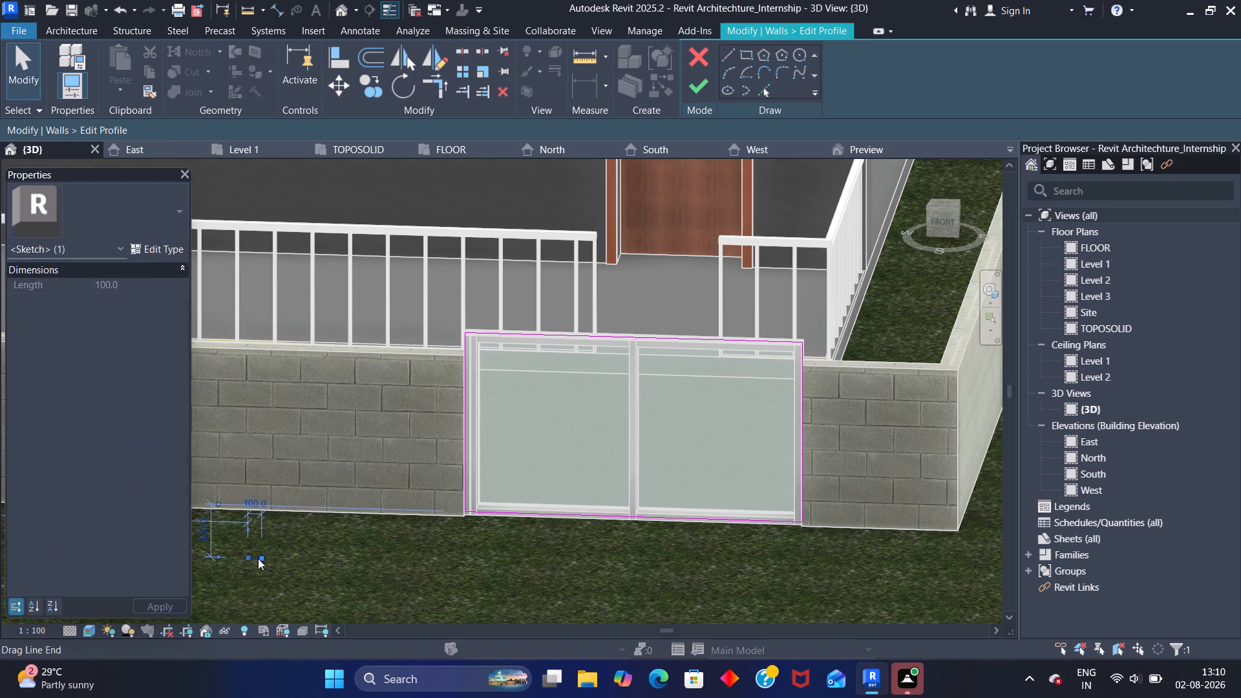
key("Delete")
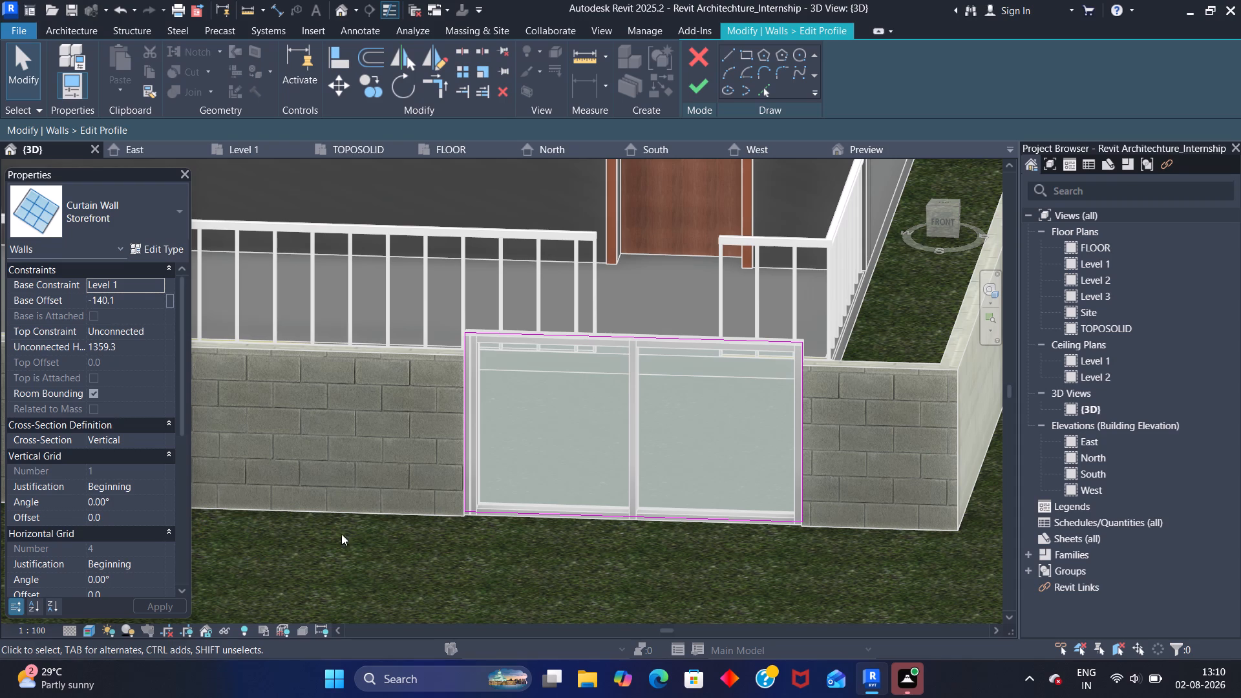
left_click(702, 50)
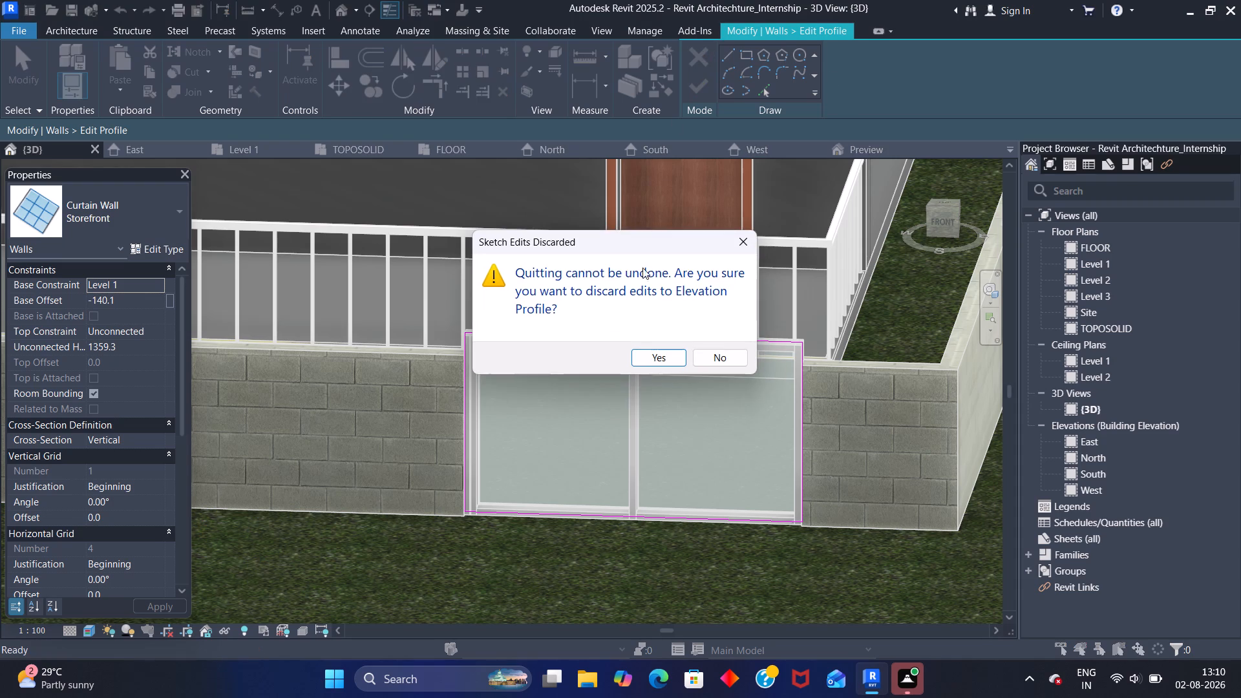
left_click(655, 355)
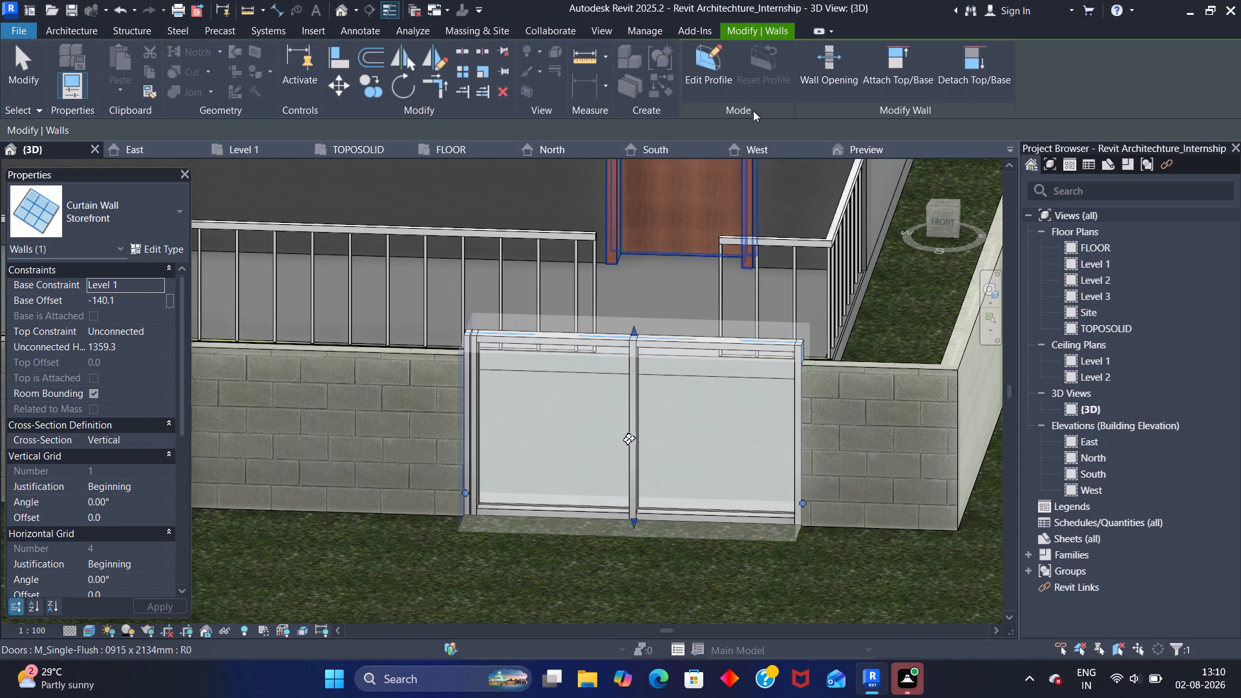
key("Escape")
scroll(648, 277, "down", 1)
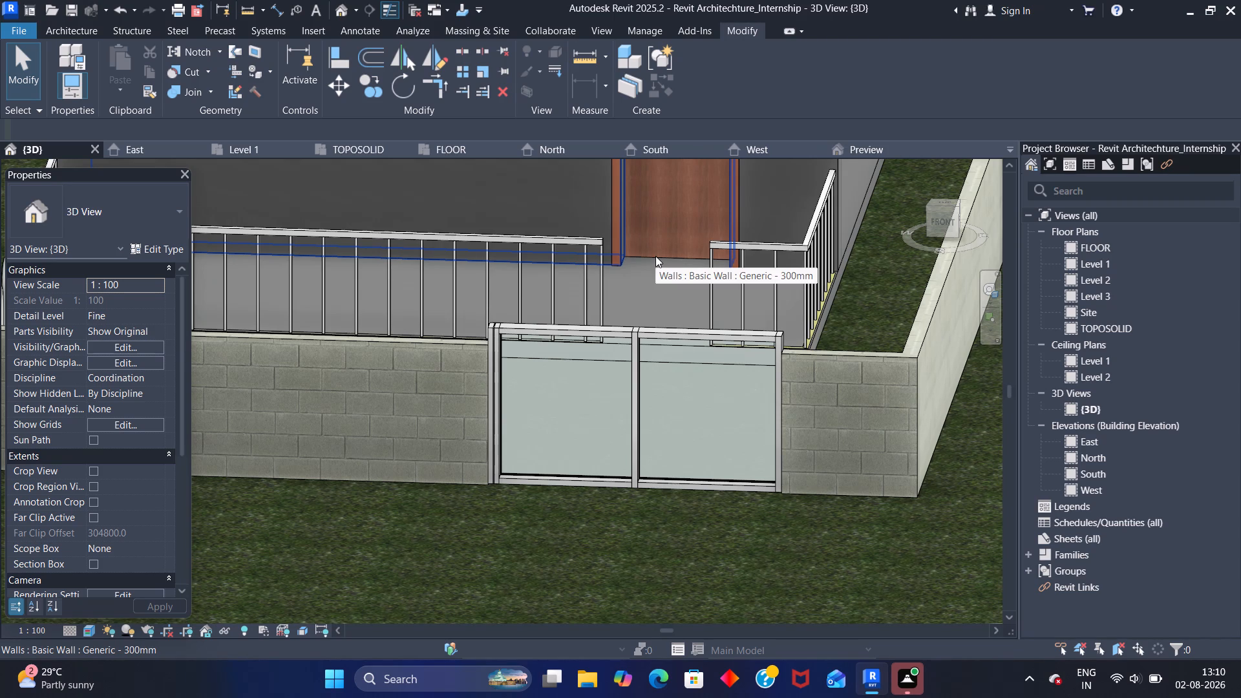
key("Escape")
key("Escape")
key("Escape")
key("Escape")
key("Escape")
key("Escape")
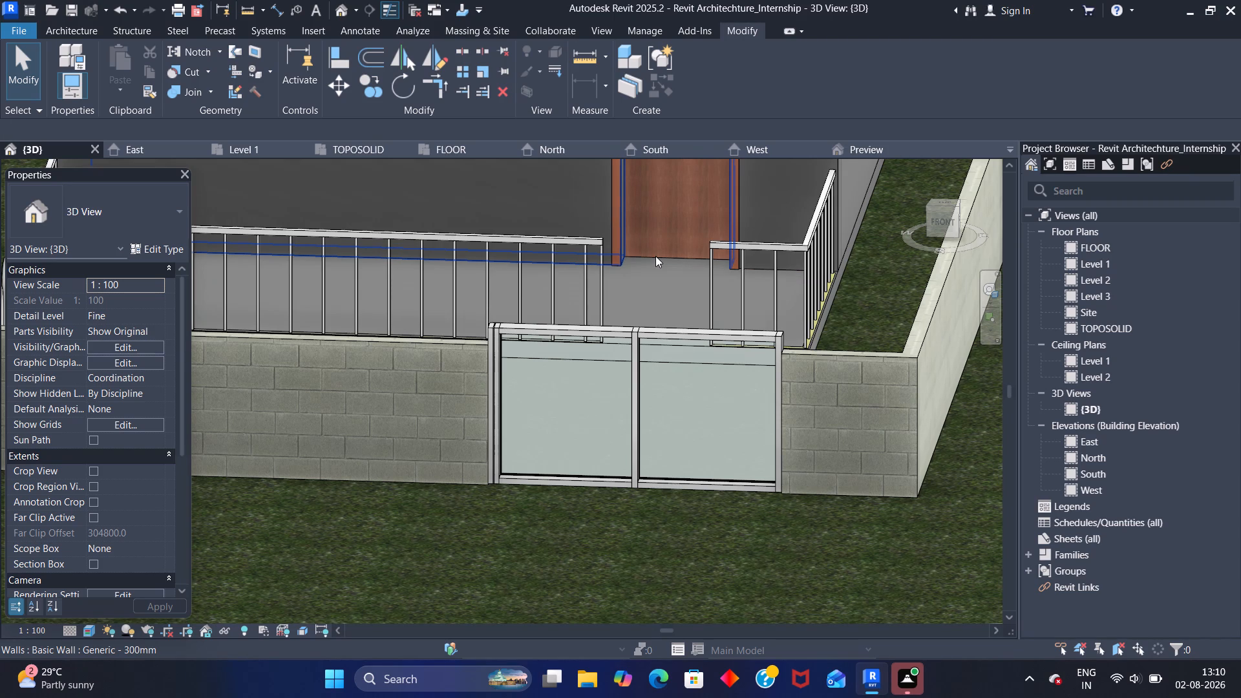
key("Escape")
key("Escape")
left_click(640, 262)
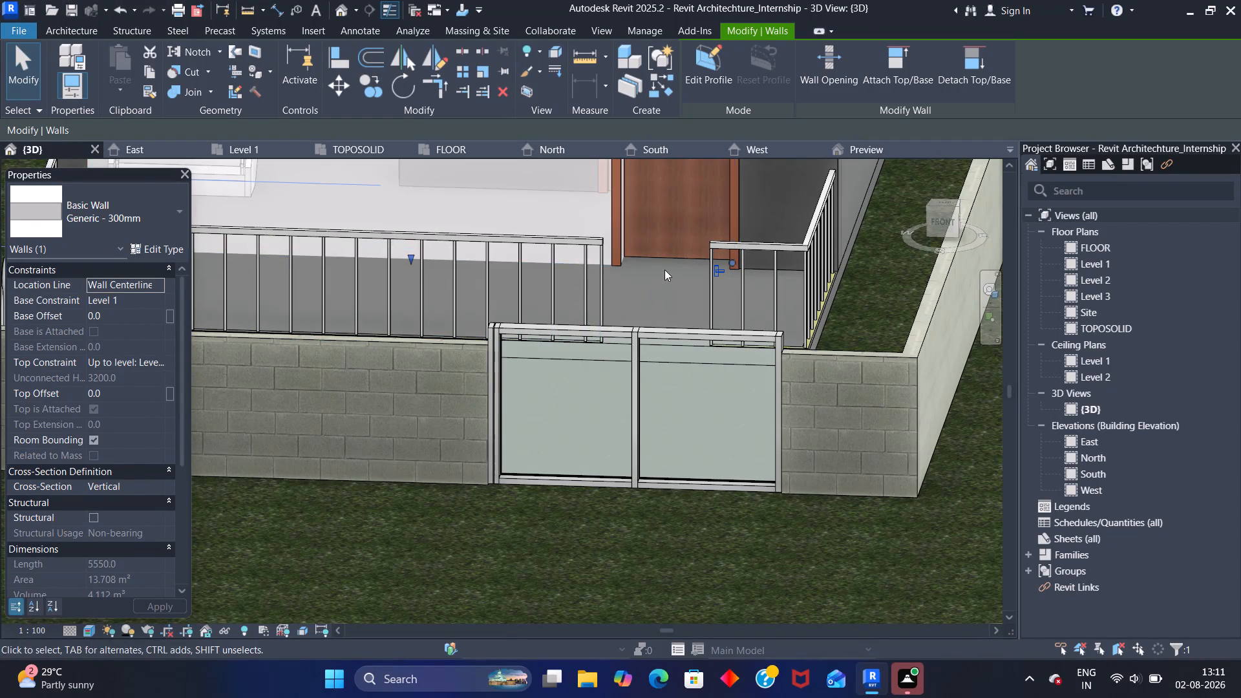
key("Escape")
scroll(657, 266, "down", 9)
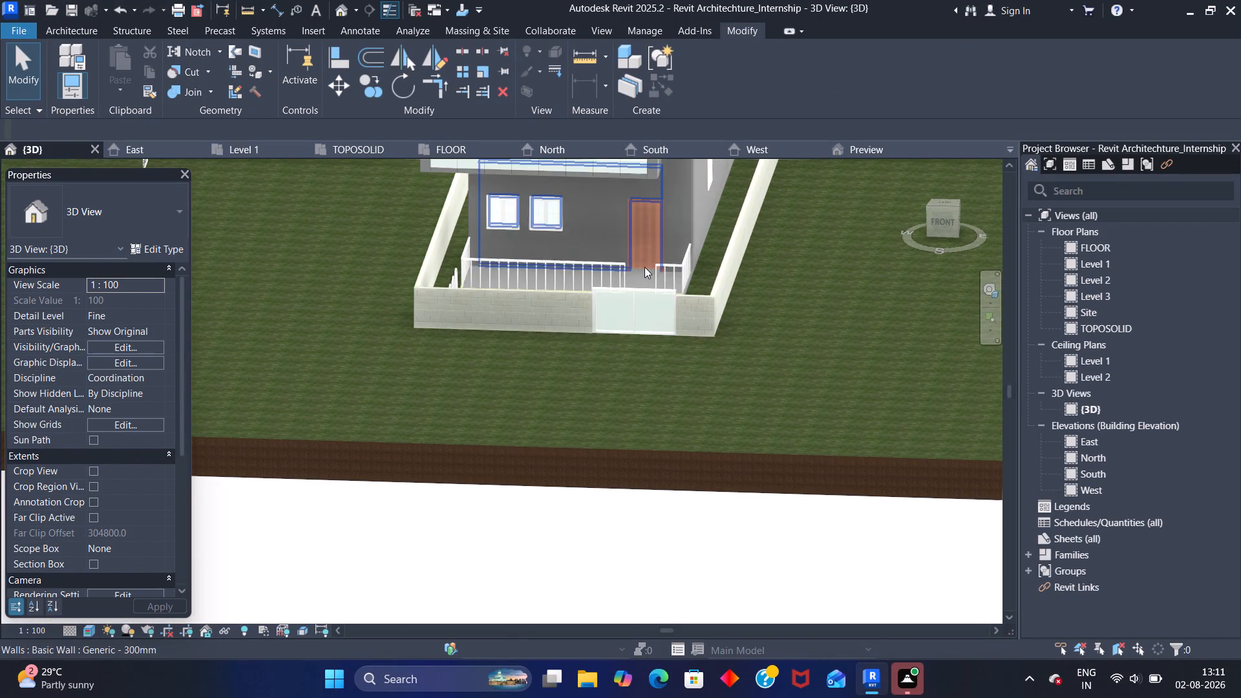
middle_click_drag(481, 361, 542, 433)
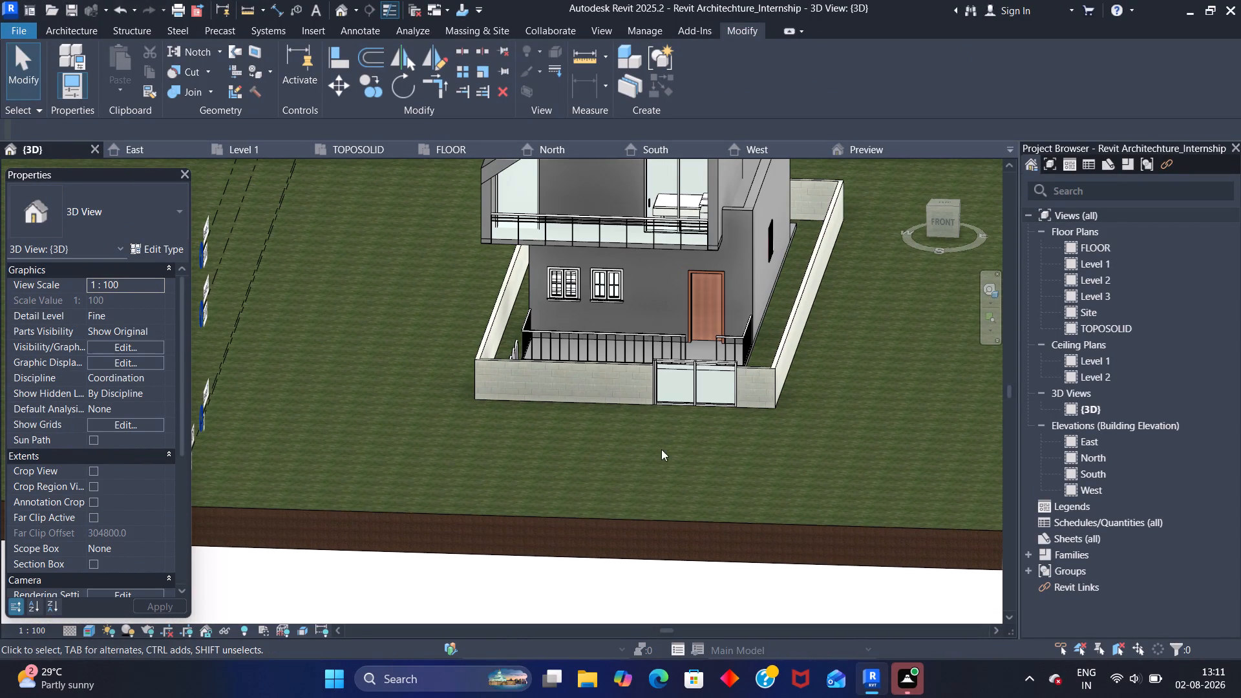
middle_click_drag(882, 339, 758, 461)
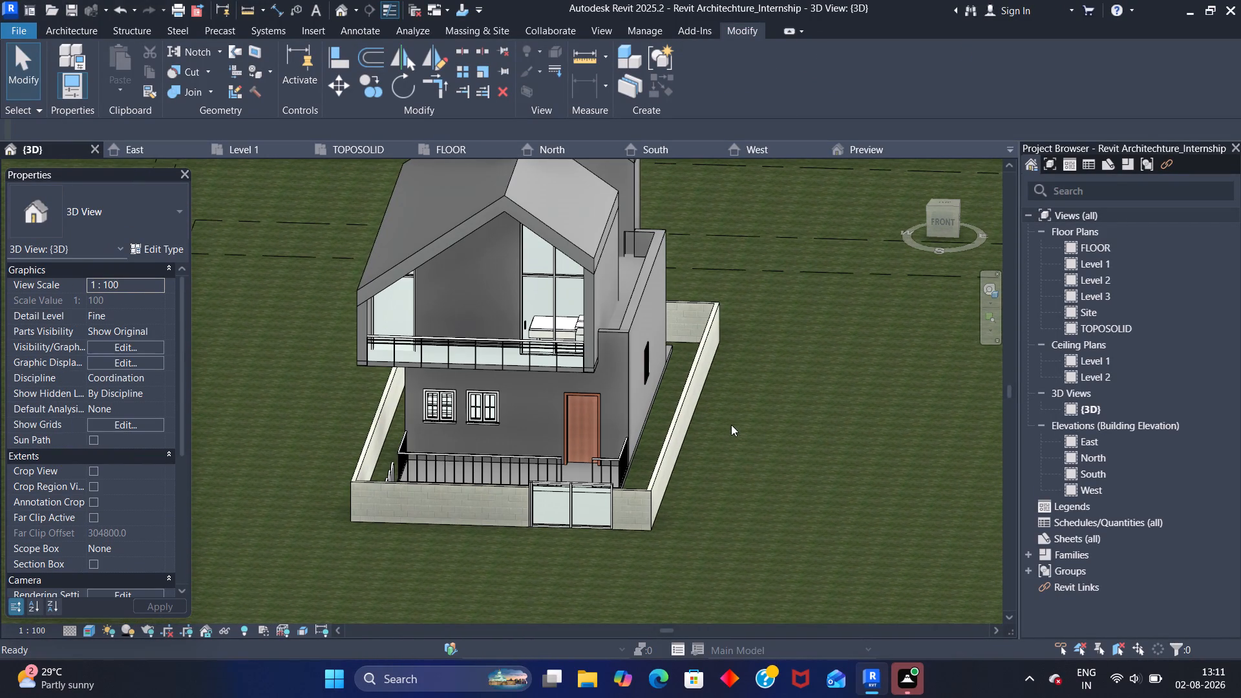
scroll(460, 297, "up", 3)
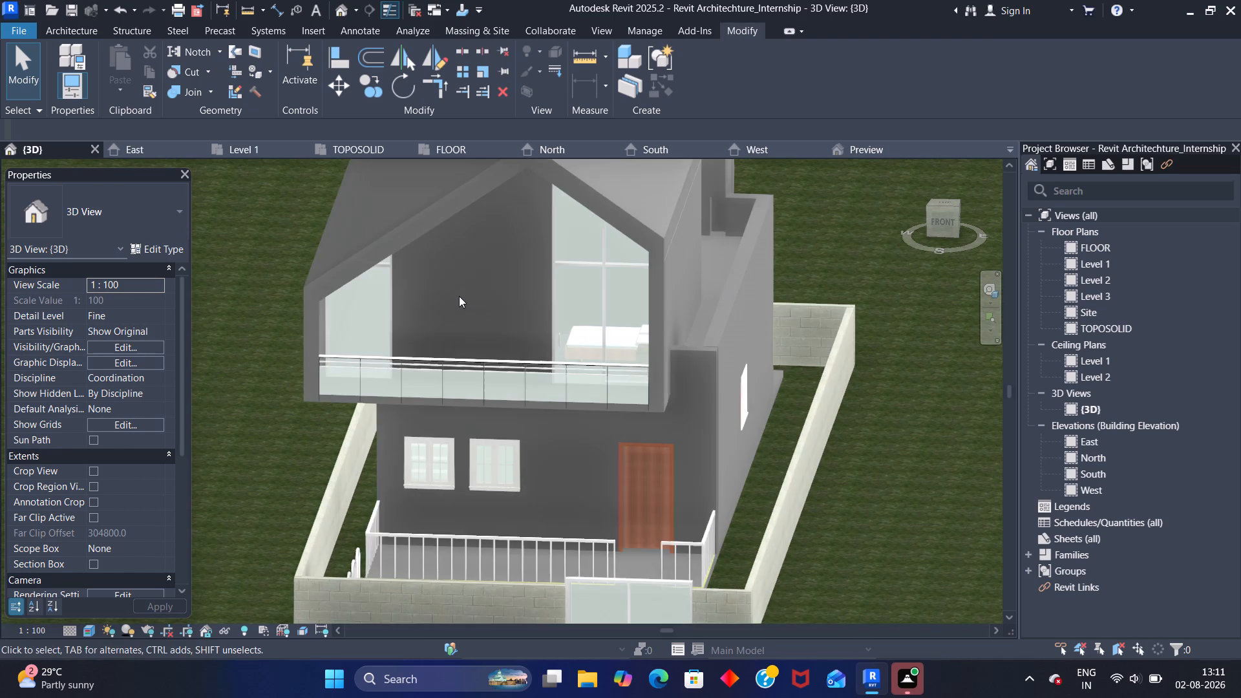
Examine the house's front facade, its balcony and the entry gate in the 3D view.
scroll(459, 296, "up", 1)
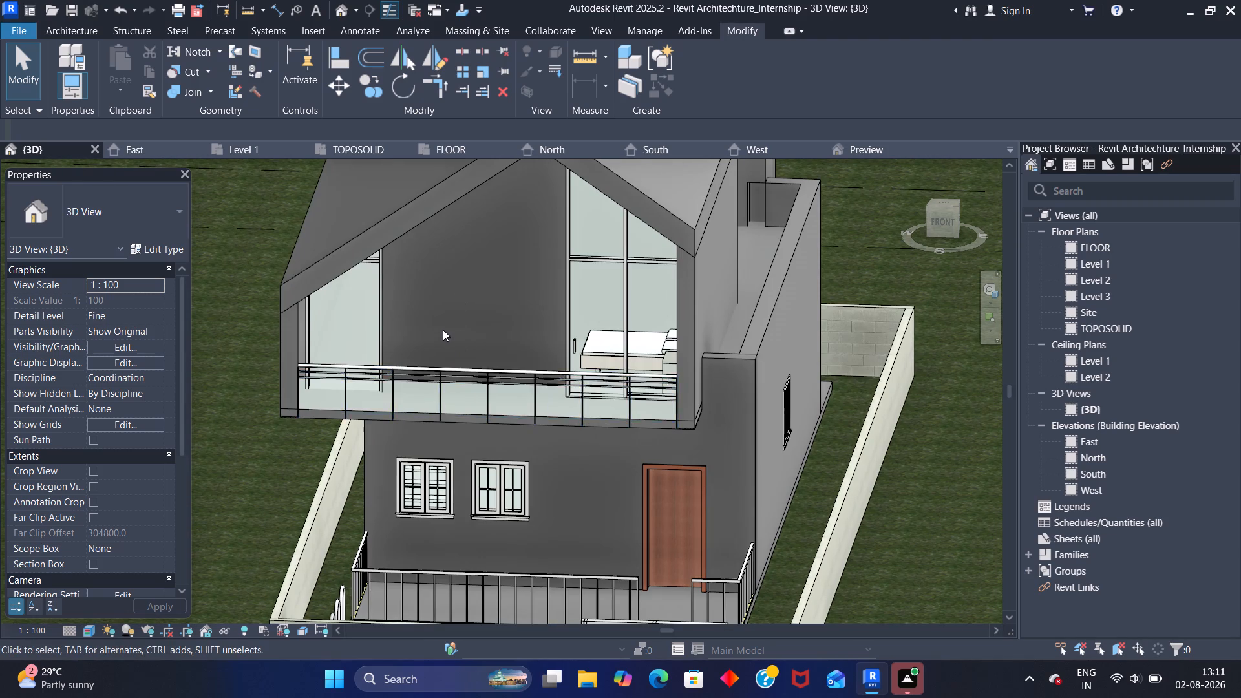
scroll(443, 328, "up", 6)
scroll(441, 326, "down", 3)
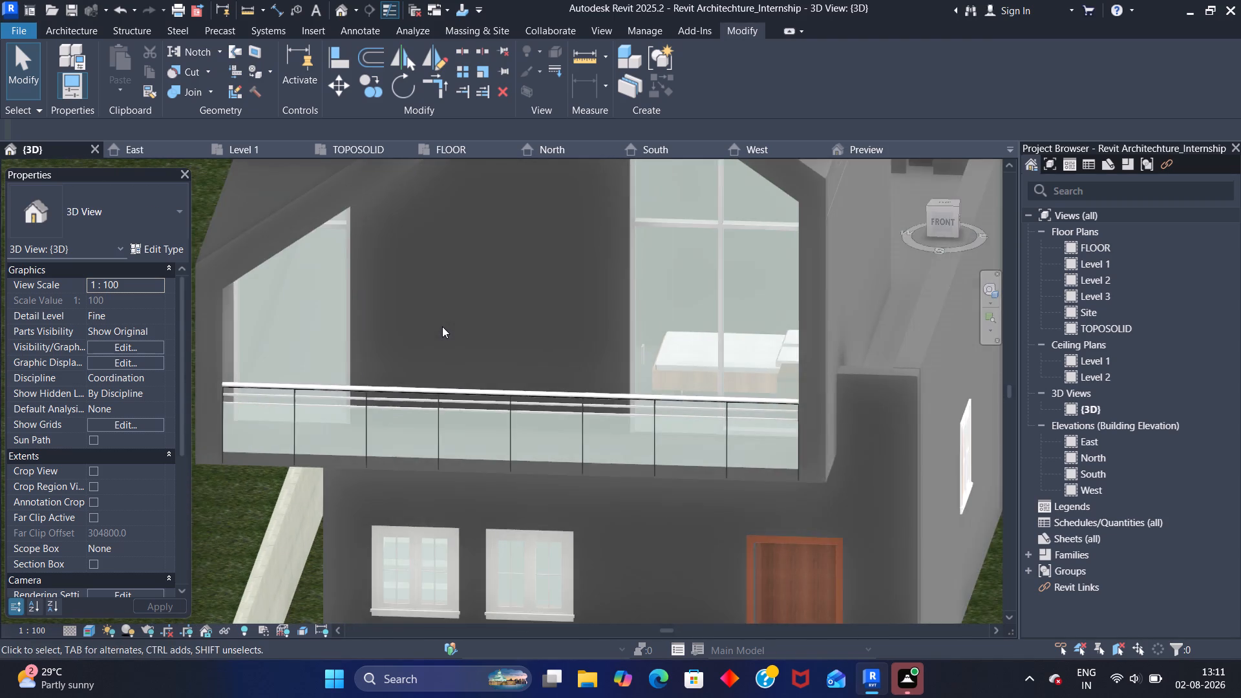
scroll(442, 326, "down", 2)
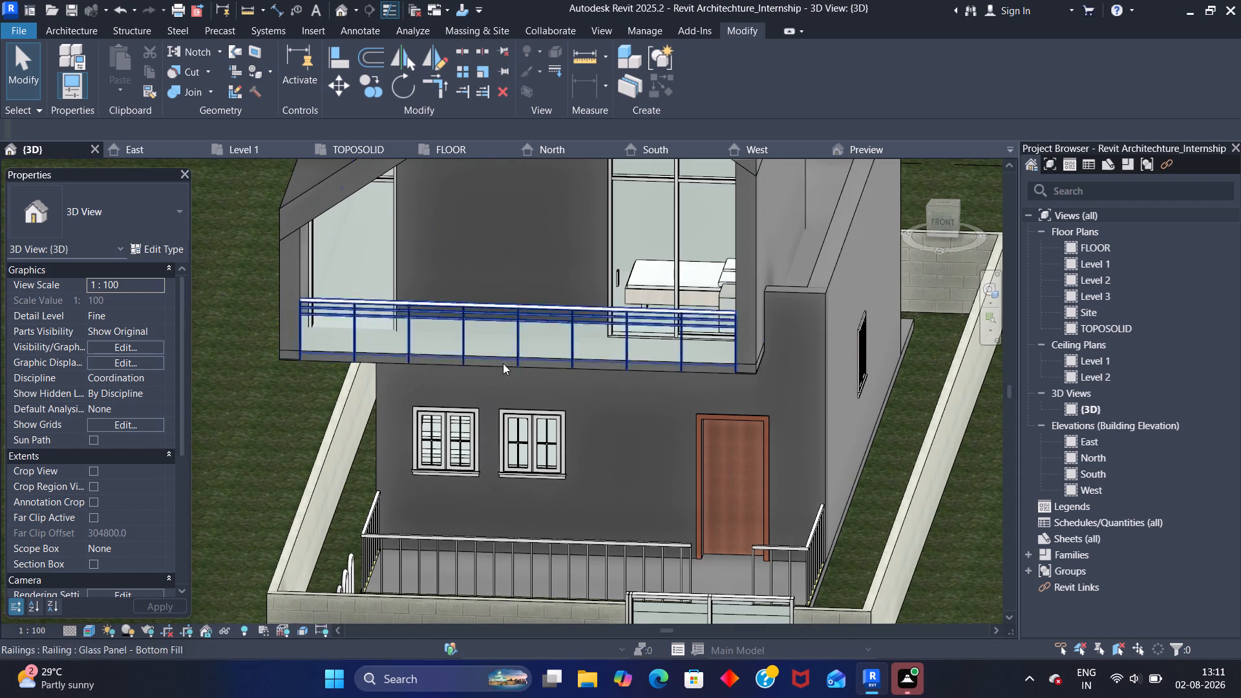
middle_click_drag(501, 372, 513, 324, "shift")
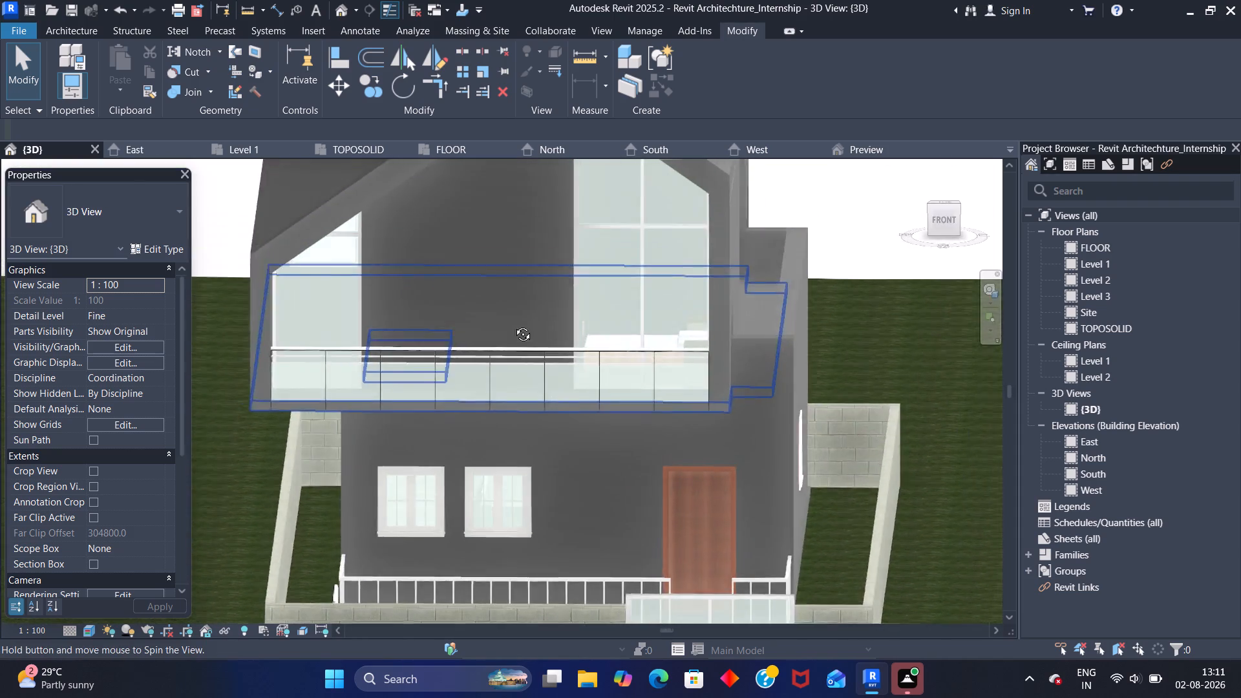
middle_click_drag(513, 324, 520, 280, "shift")
scroll(432, 343, "down", 1)
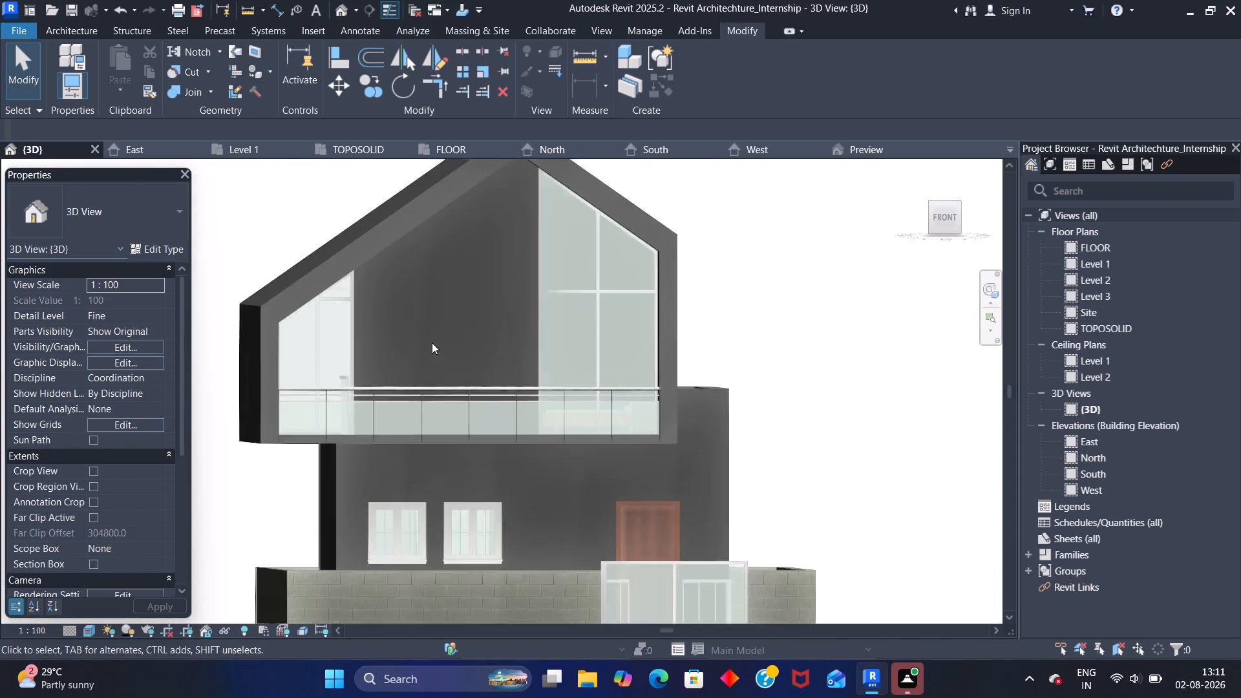
scroll(432, 343, "down", 4)
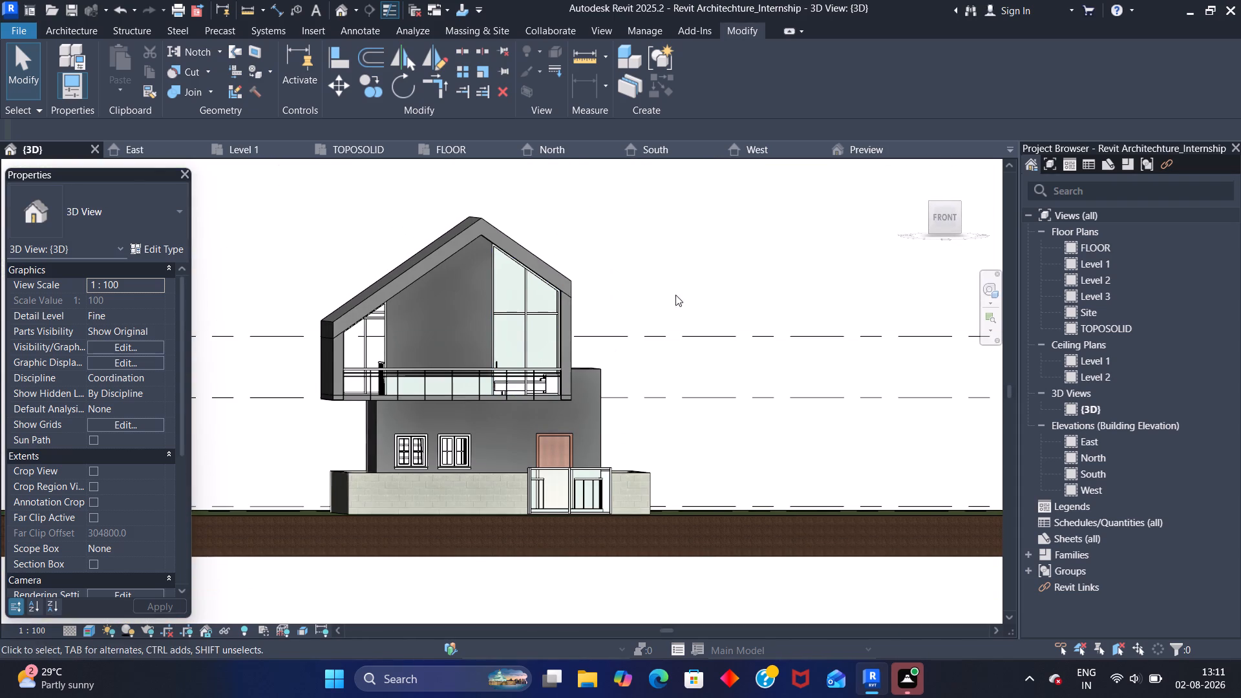
Examine the house and its boundary wall in 3D from the front, both sides and above.
left_click(704, 274)
middle_click_drag(769, 278, 710, 296, "shift")
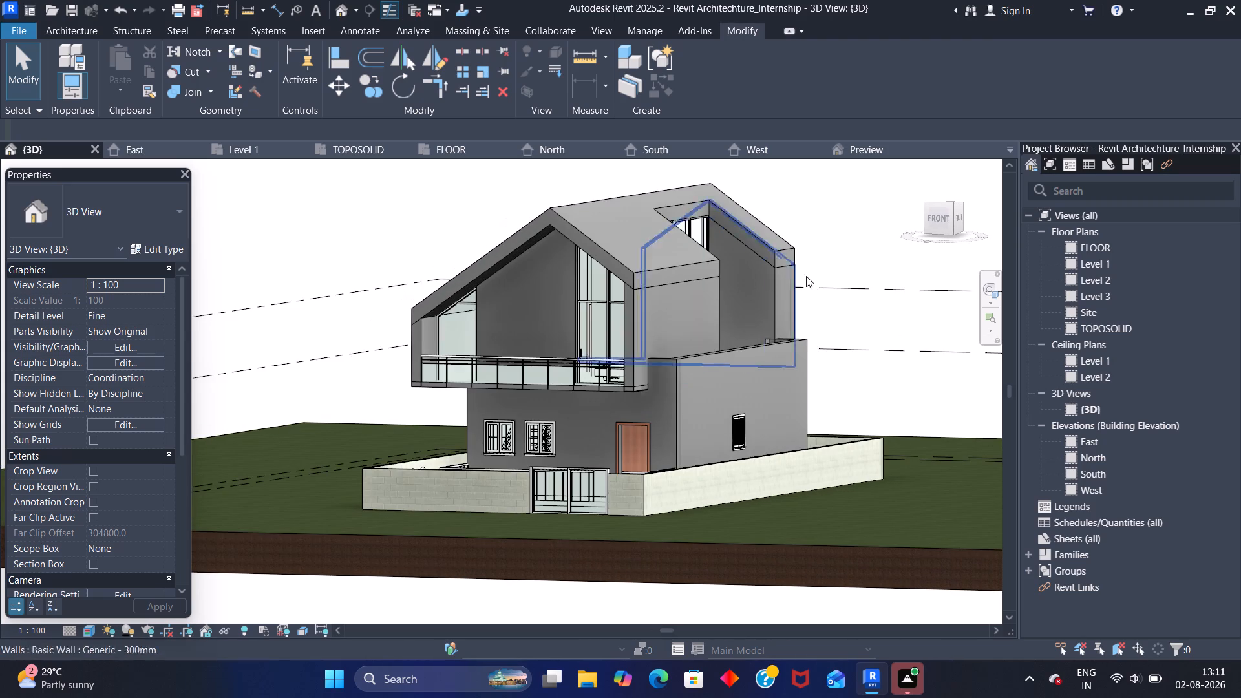
middle_click_drag(856, 246, 823, 257, "shift")
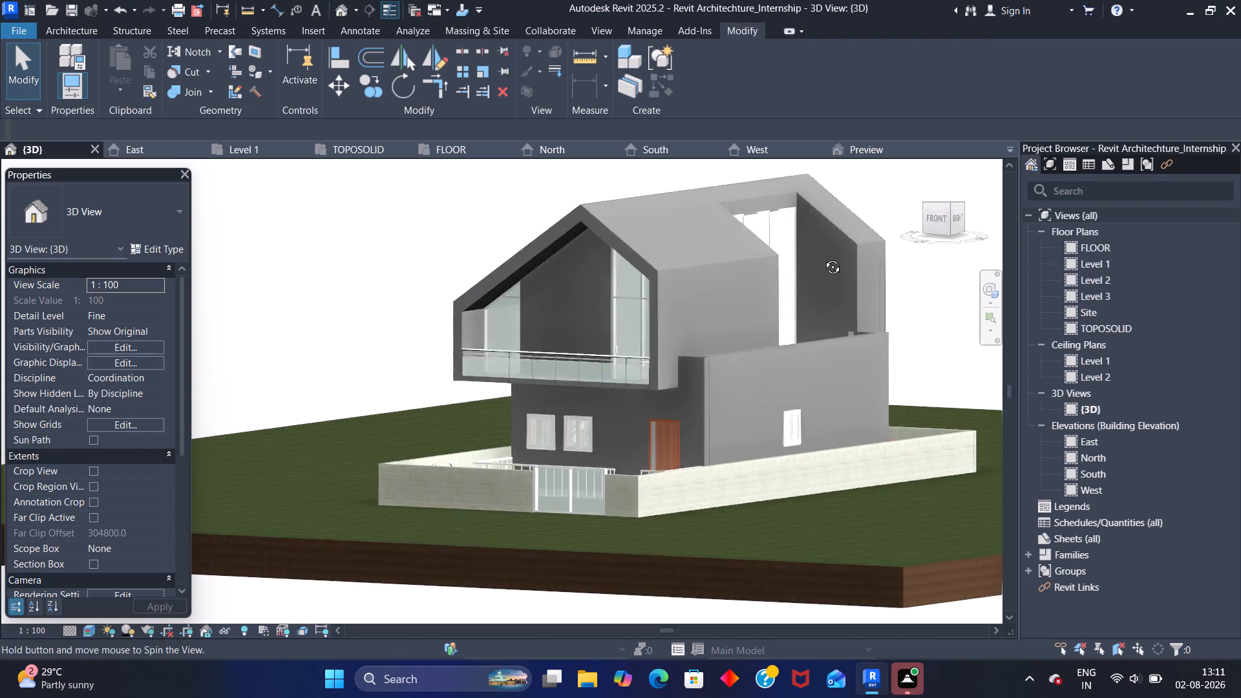
middle_click_drag(823, 257, 739, 251, "shift")
middle_click_drag(814, 290, 795, 286)
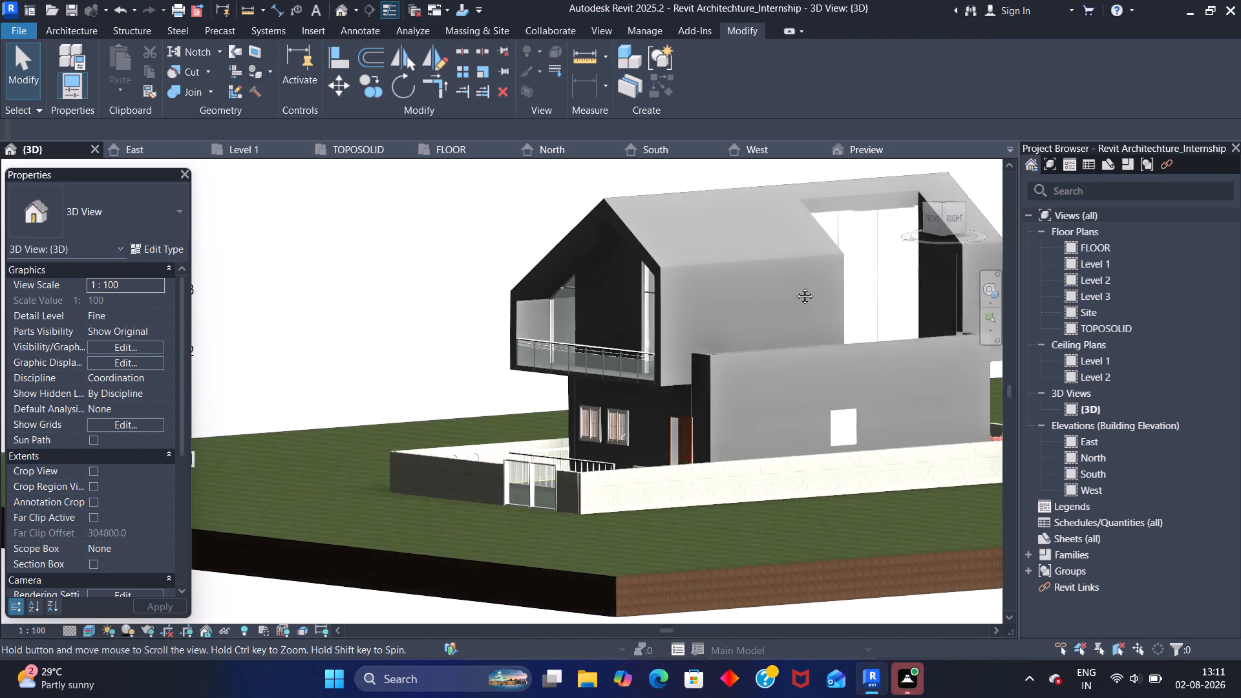
middle_click_drag(795, 286, 557, 294)
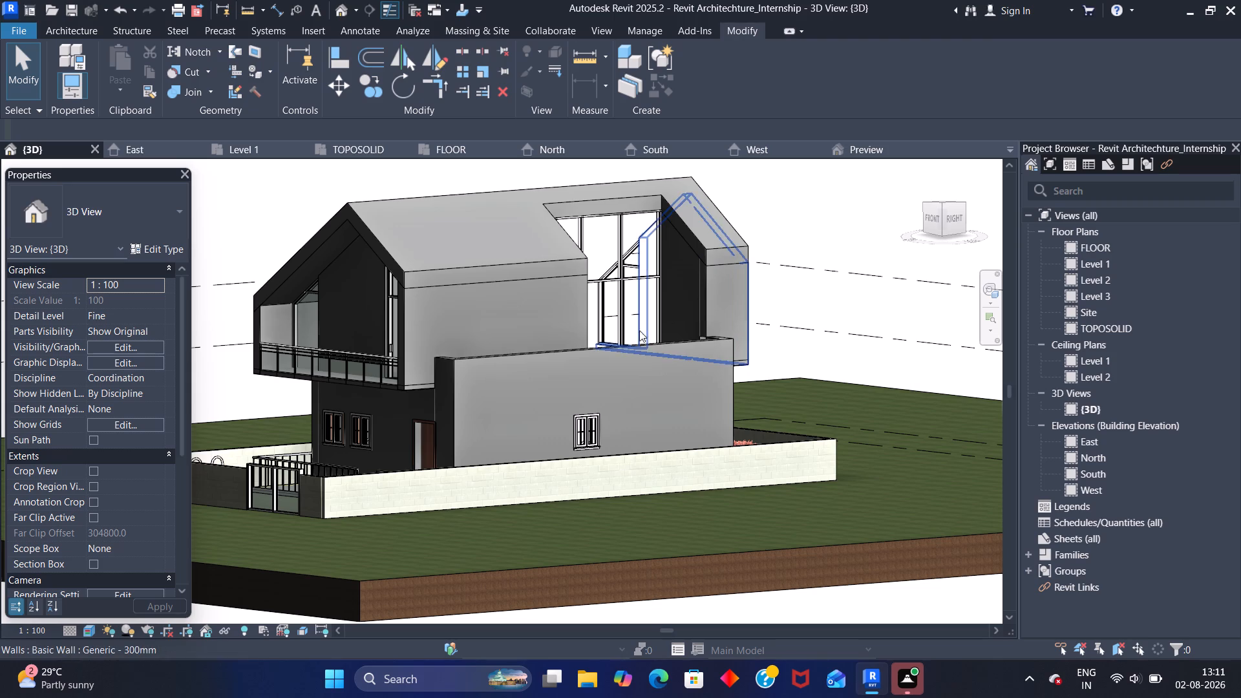
middle_click_drag(505, 316, 622, 306, "shift")
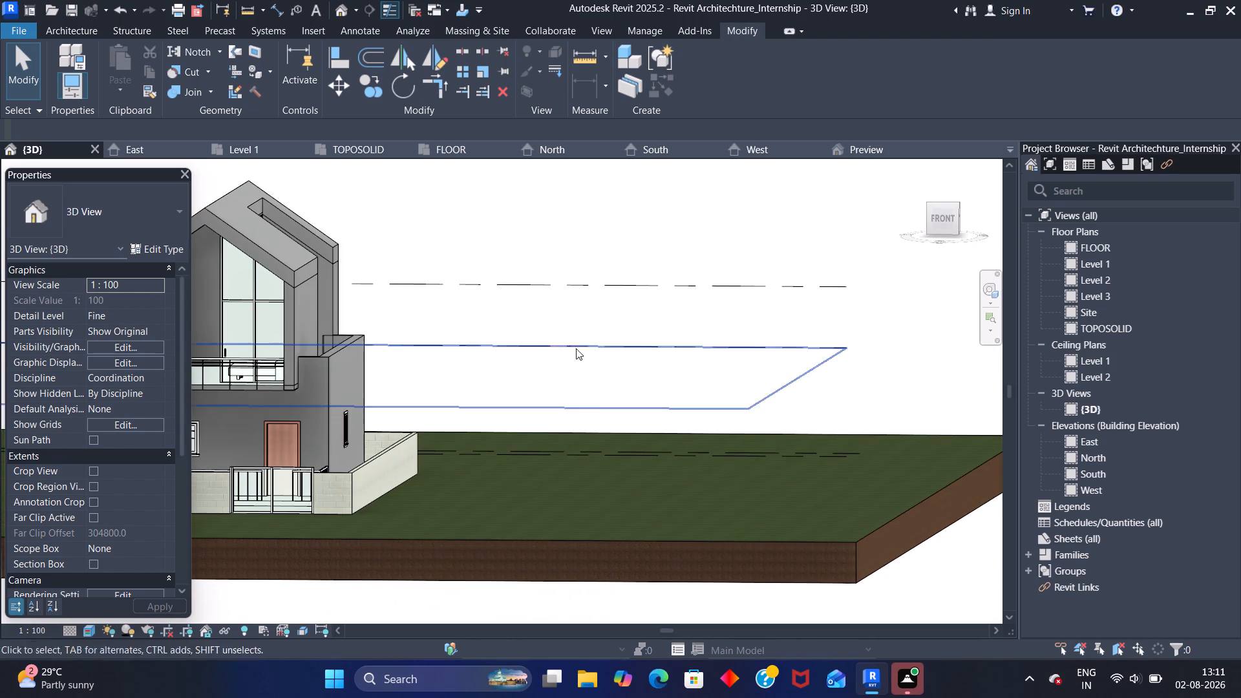
middle_click_drag(517, 304, 686, 293, "shift")
middle_click_drag(501, 299, 842, 273)
scroll(727, 286, "down", 1)
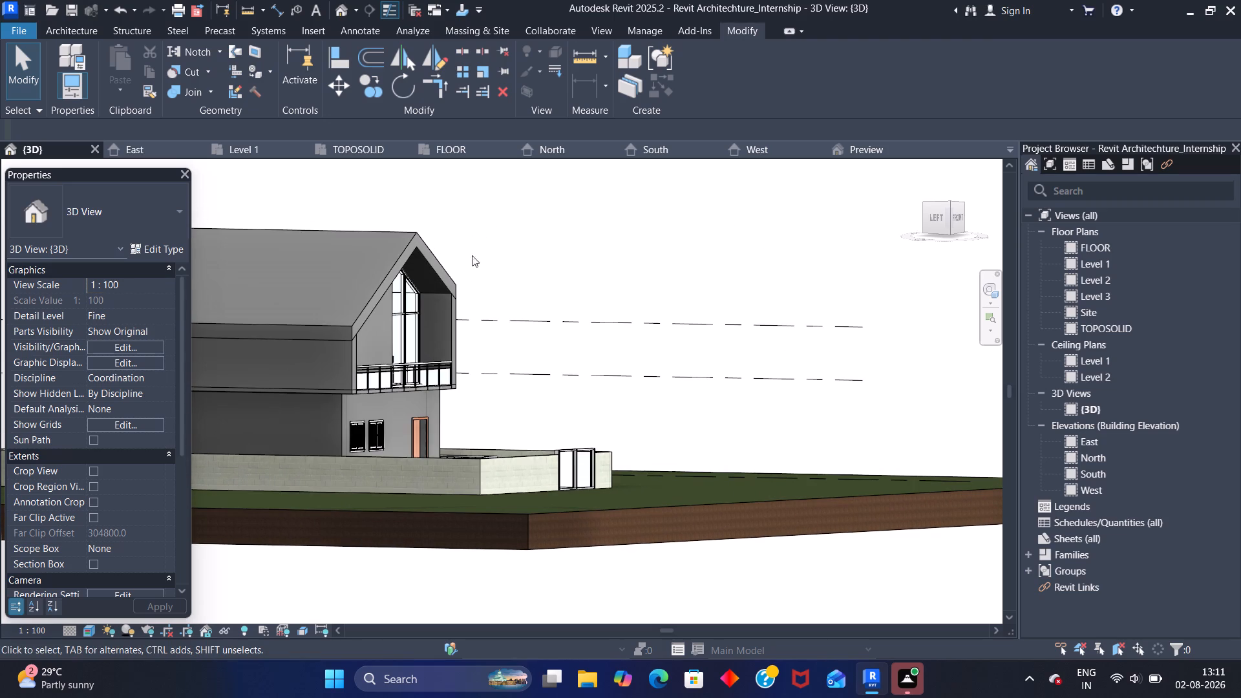
middle_click_drag(602, 236, 716, 277, "shift")
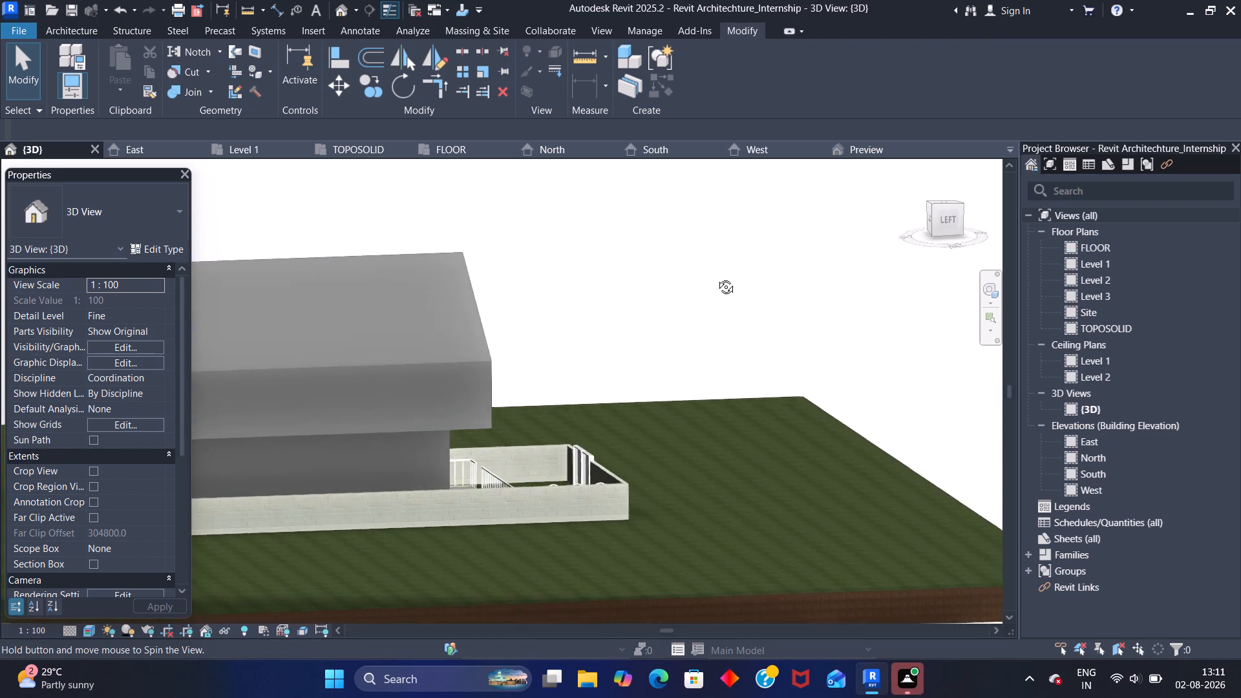
middle_click_drag(716, 277, 408, 288, "shift")
scroll(408, 288, "down", 1)
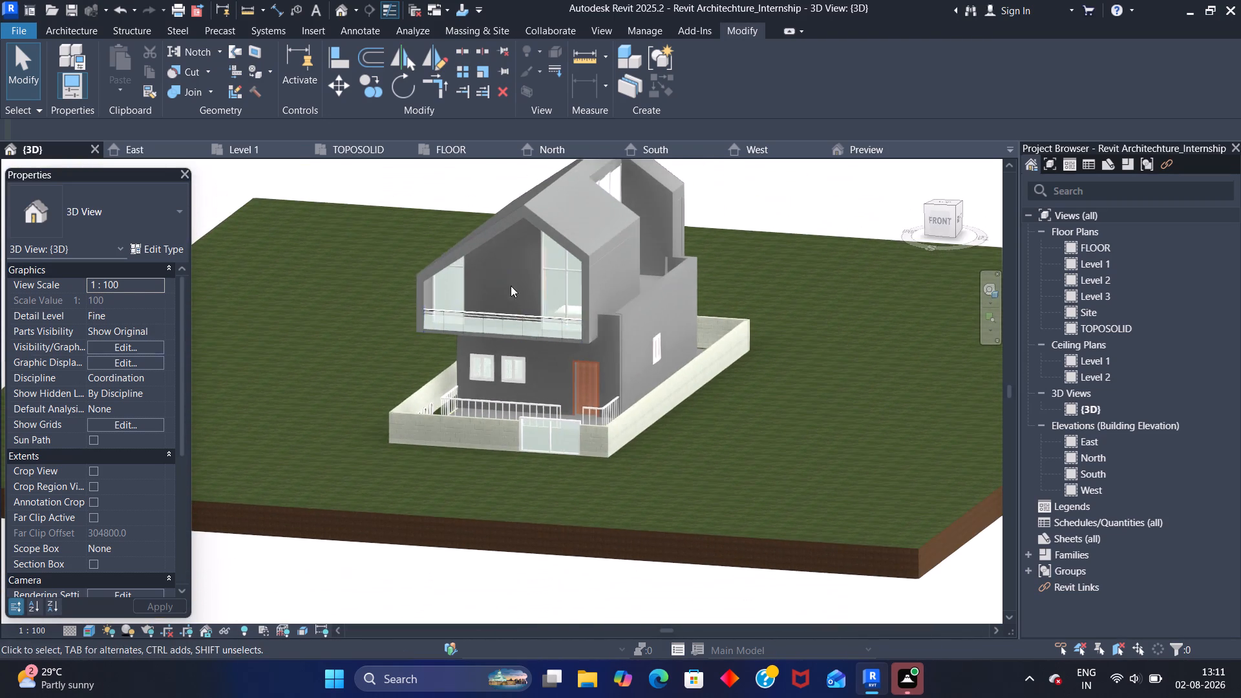
scroll(494, 288, "up", 2)
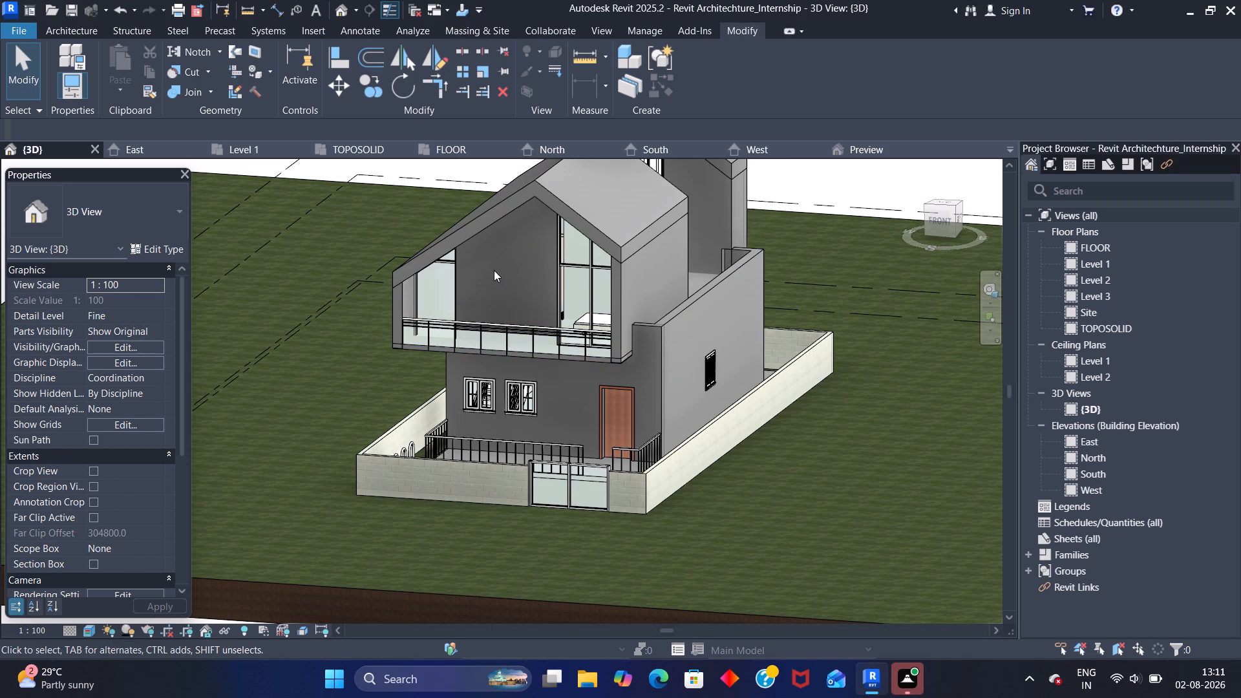
middle_click_drag(487, 252, 472, 513, "shift")
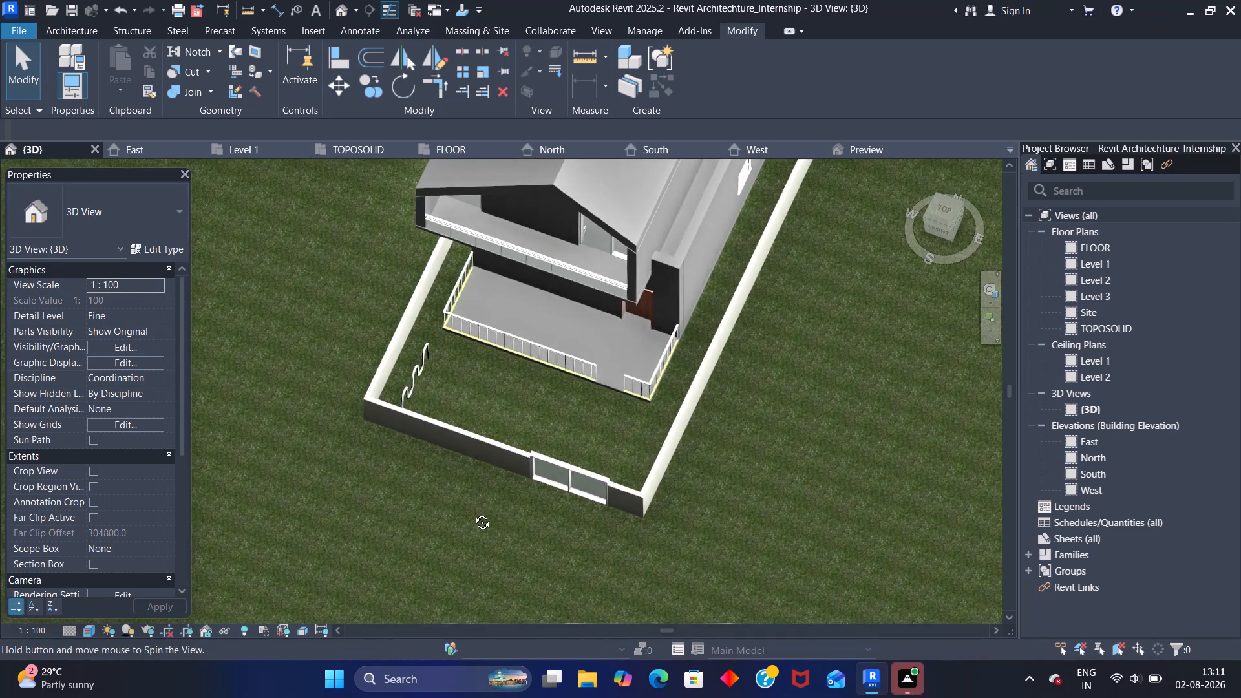
middle_click_drag(472, 513, 475, 503, "shift")
middle_click_drag(511, 205, 482, 386)
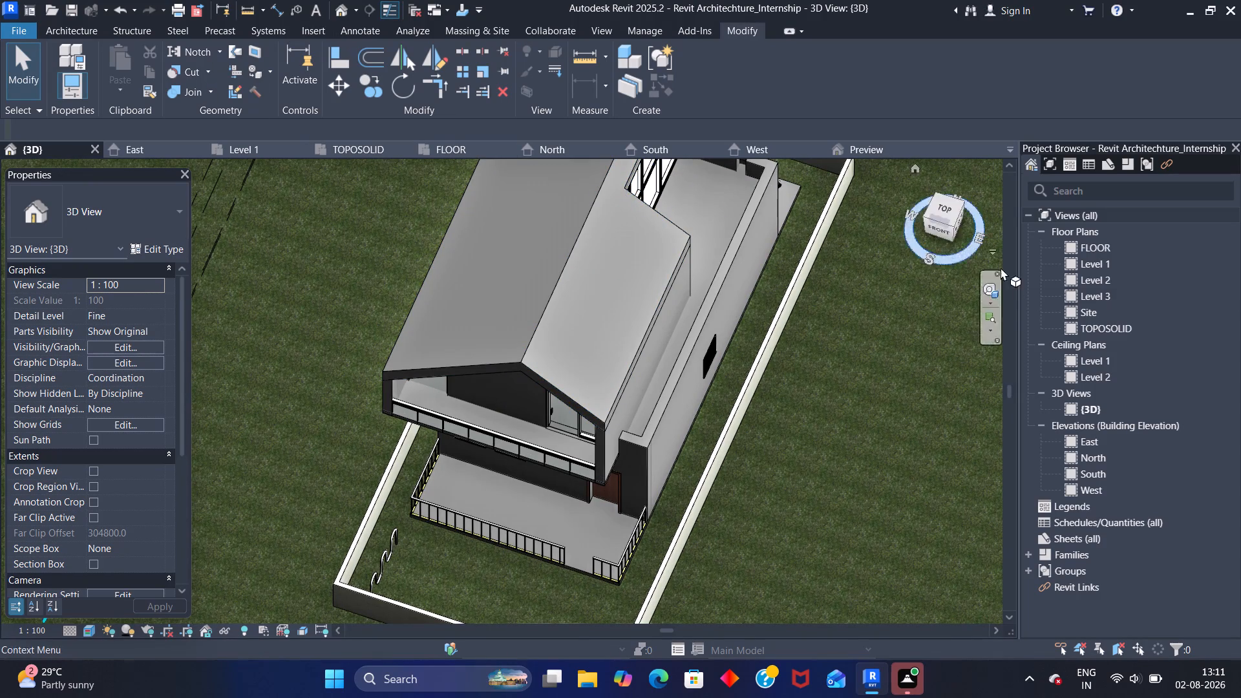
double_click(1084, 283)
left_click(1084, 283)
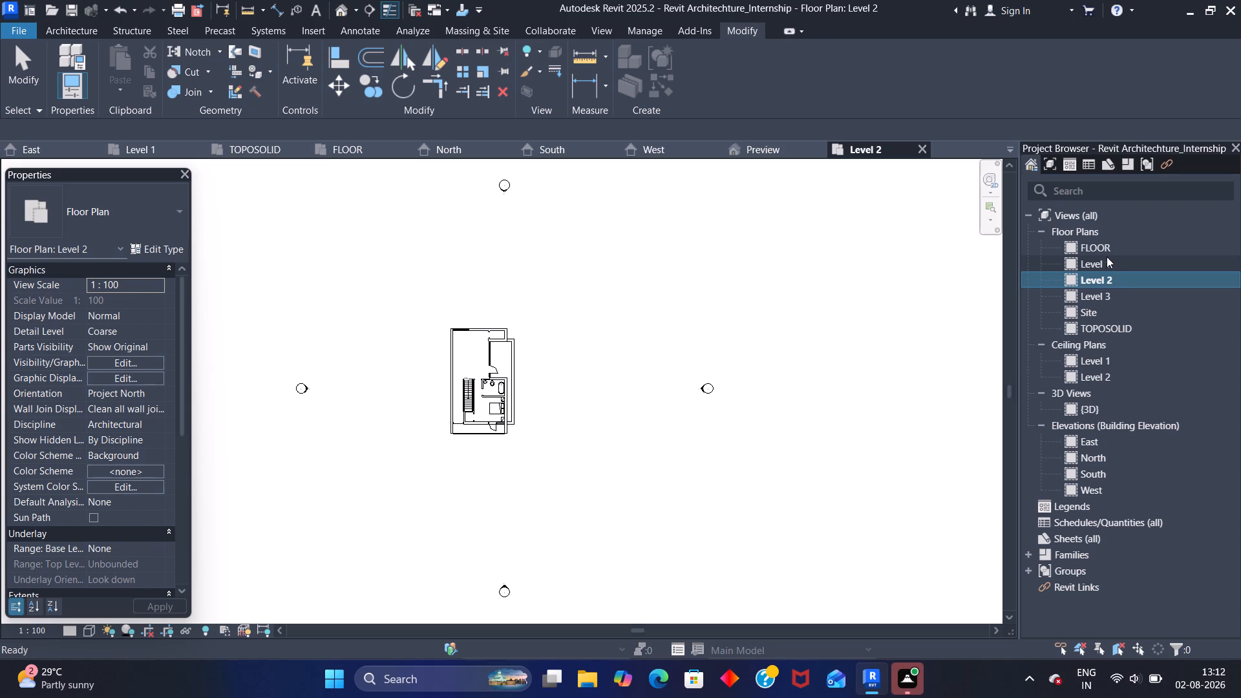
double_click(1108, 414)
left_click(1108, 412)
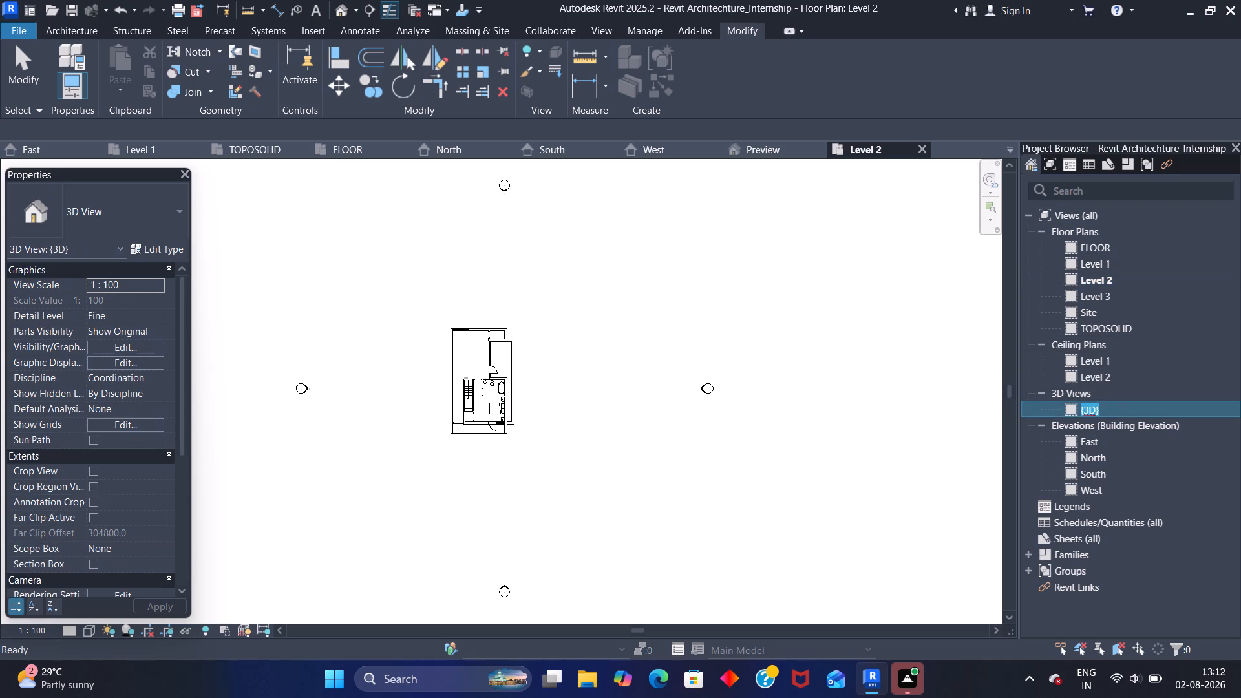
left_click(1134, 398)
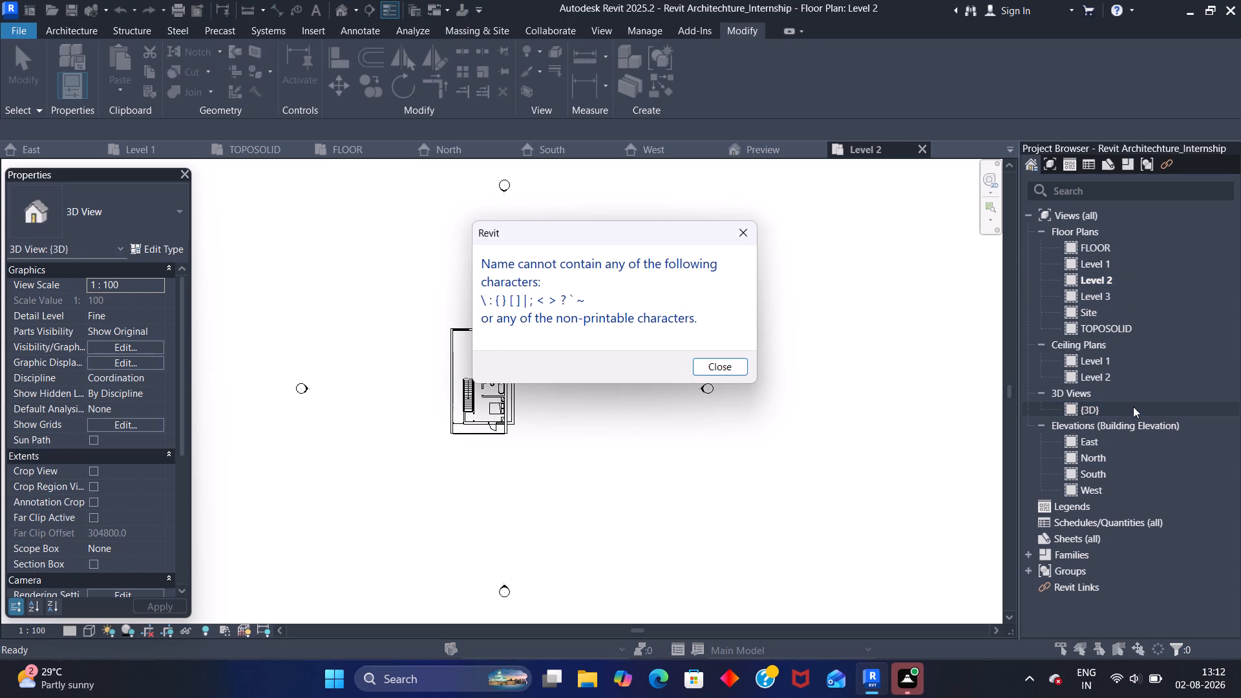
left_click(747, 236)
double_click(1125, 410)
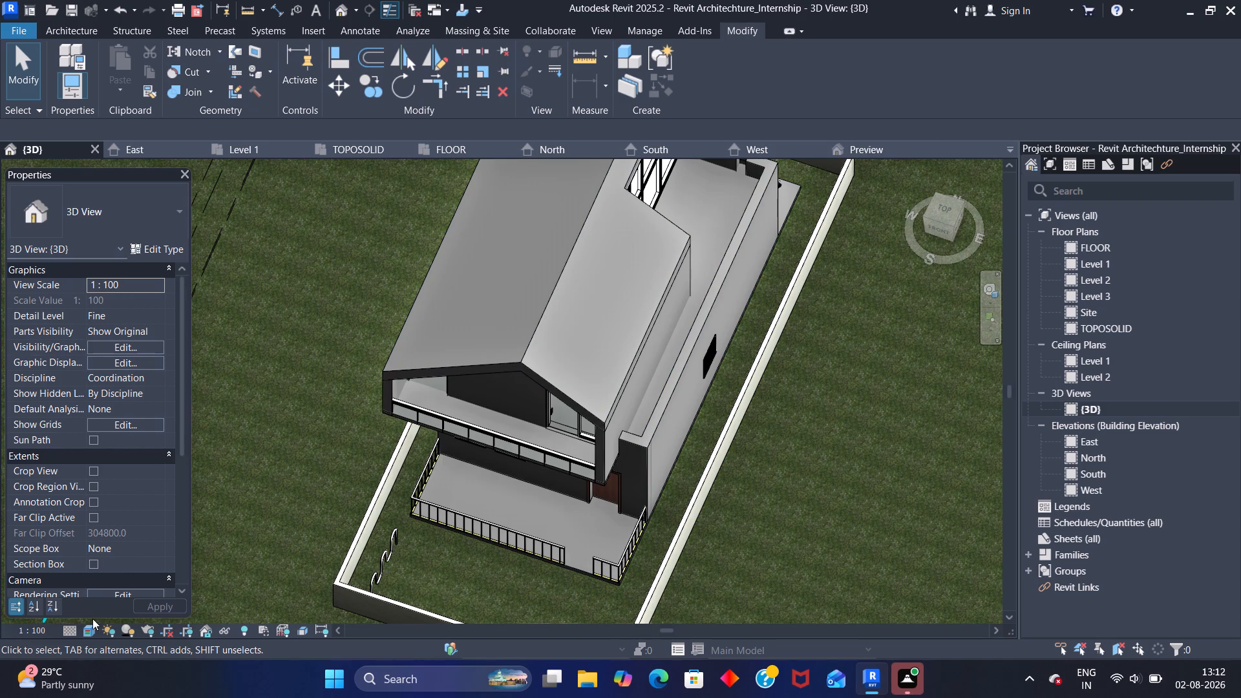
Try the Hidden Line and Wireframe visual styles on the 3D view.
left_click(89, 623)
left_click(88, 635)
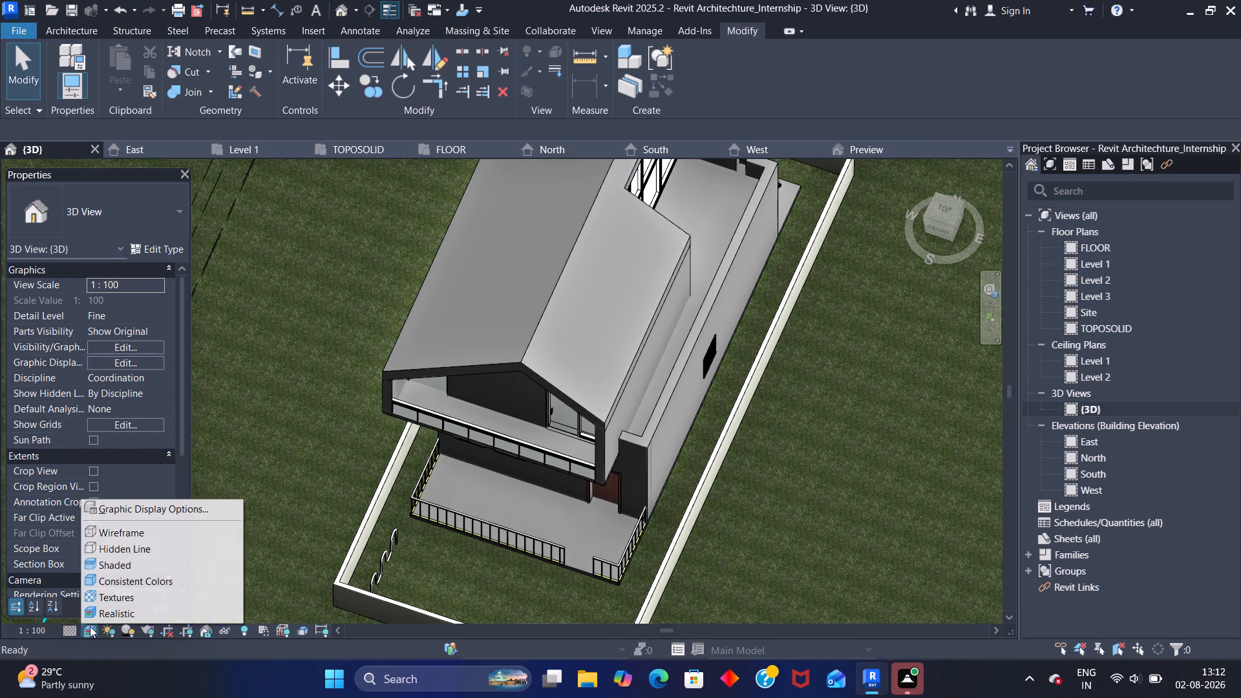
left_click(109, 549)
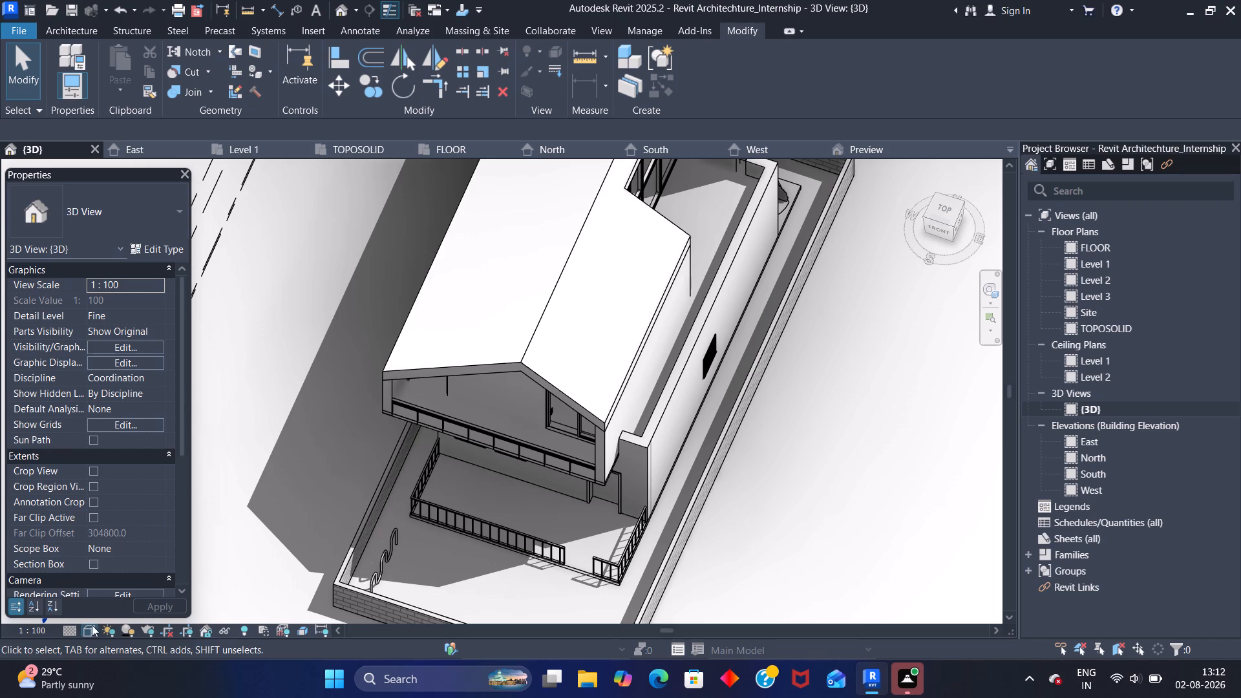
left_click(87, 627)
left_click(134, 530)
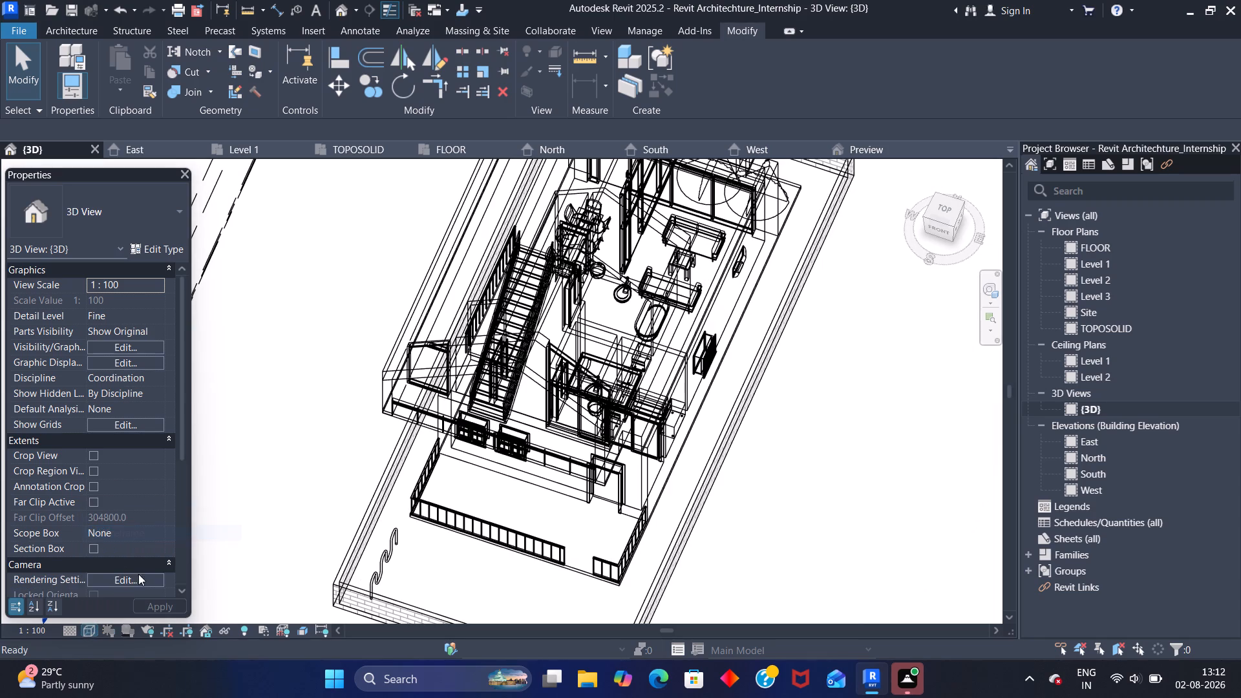
Set the 3D view's visual style to Textures.
left_click(92, 627)
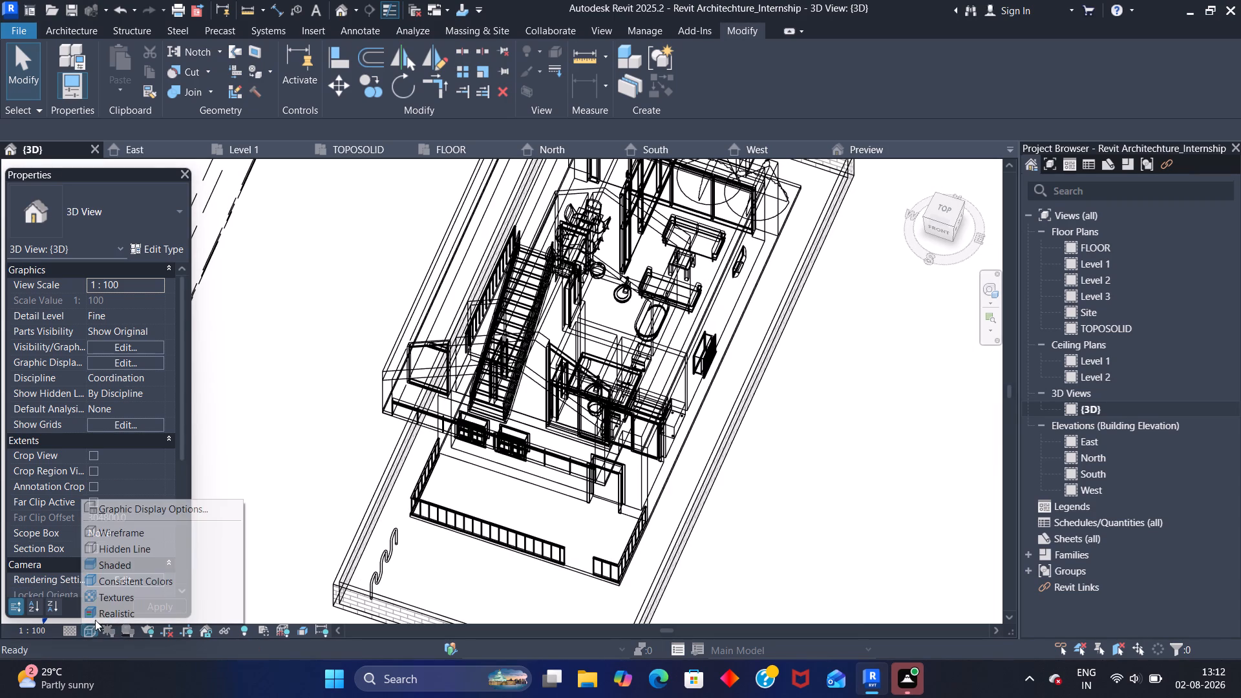
left_click(111, 600)
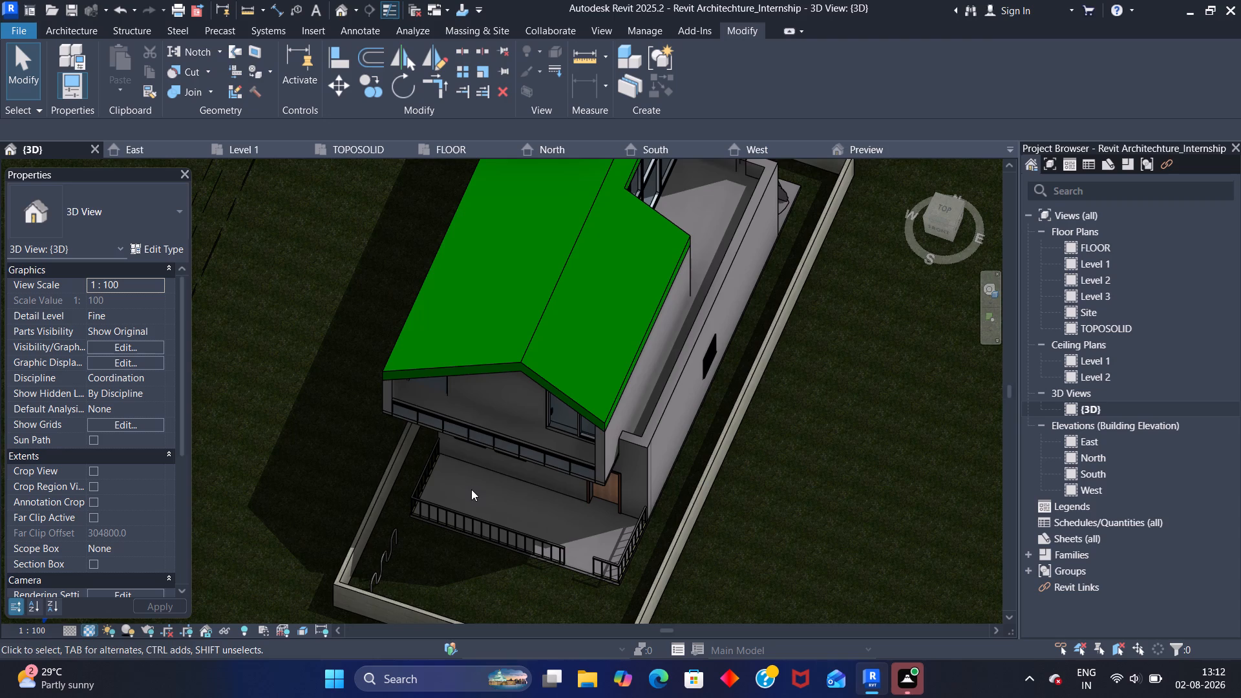
Examine the house's roof, front facade, entry gate and site in the 3D view with the Textures style.
middle_click_drag(476, 492, 501, 358, "shift")
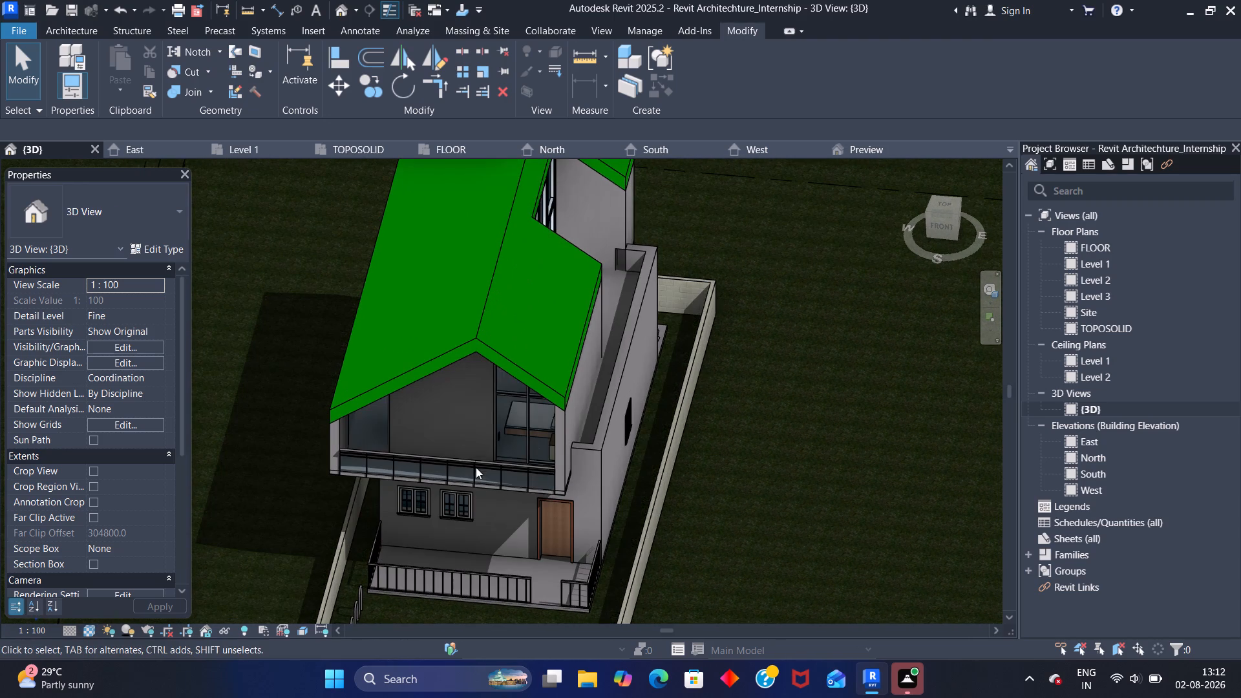
middle_click_drag(504, 533, 490, 456, "shift")
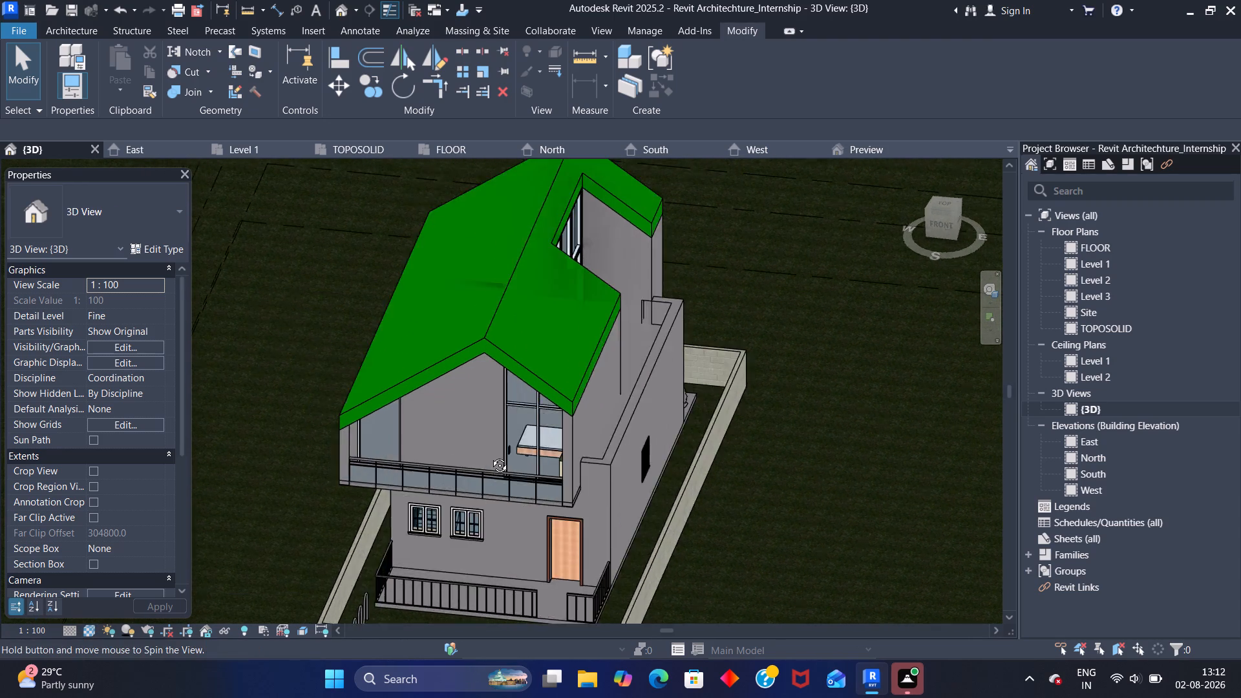
middle_click_drag(490, 456, 487, 383, "shift")
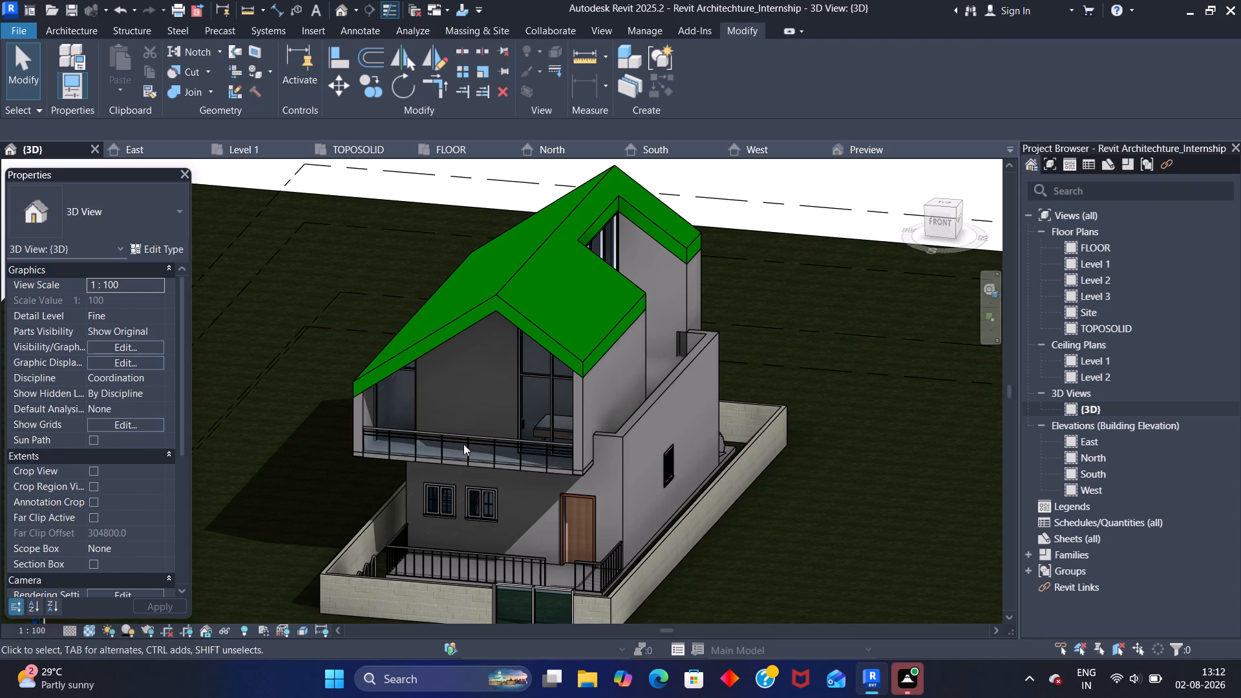
scroll(485, 416, "down", 2)
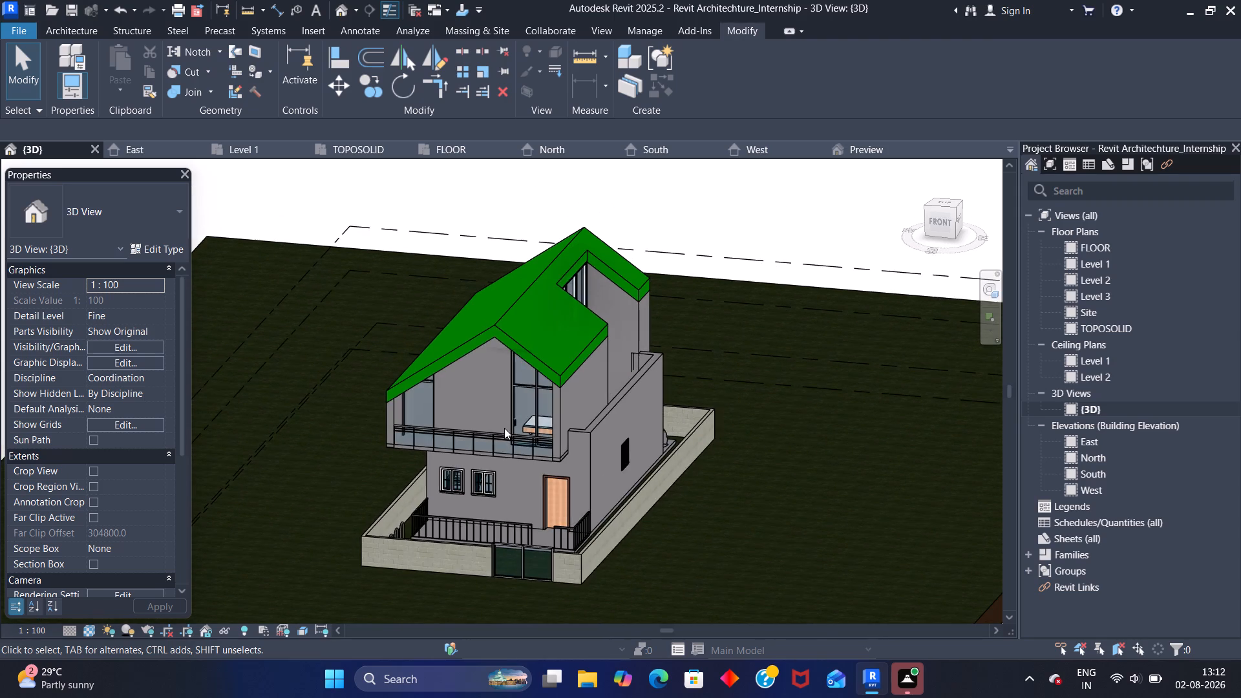
scroll(506, 430, "down", 1)
middle_click_drag(712, 556, 681, 397)
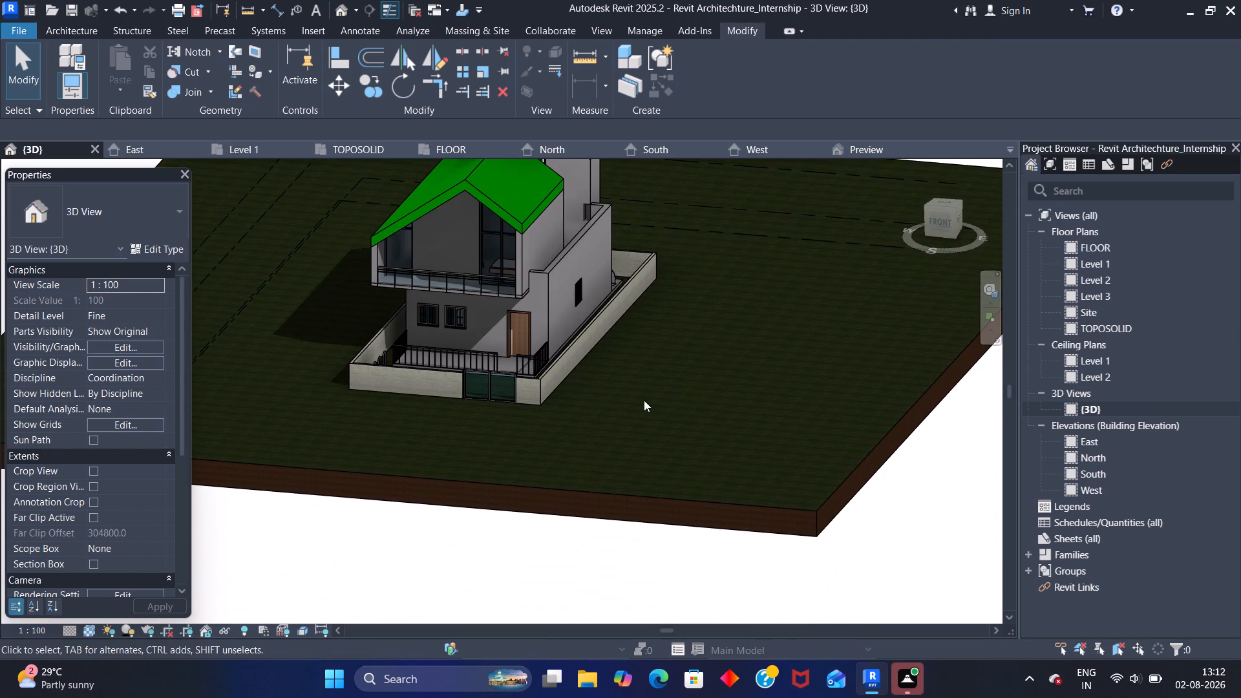
key("Escape")
middle_click_drag(571, 414, 631, 492)
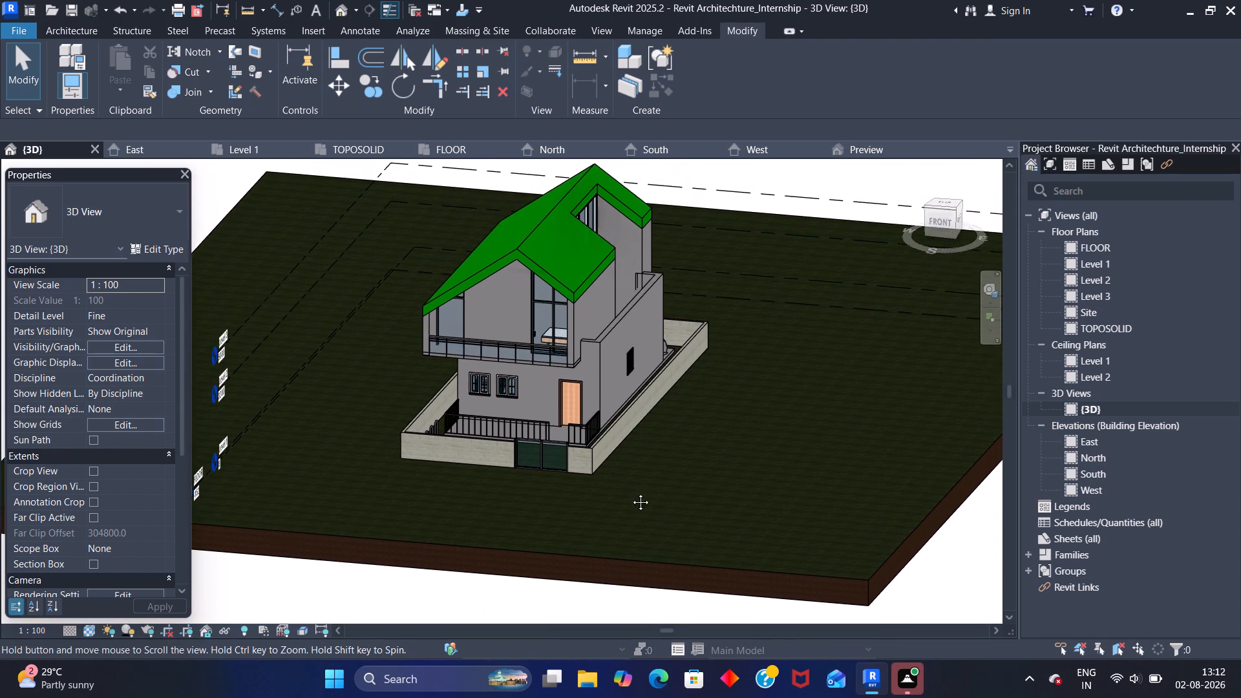
middle_click_drag(631, 492, 646, 518)
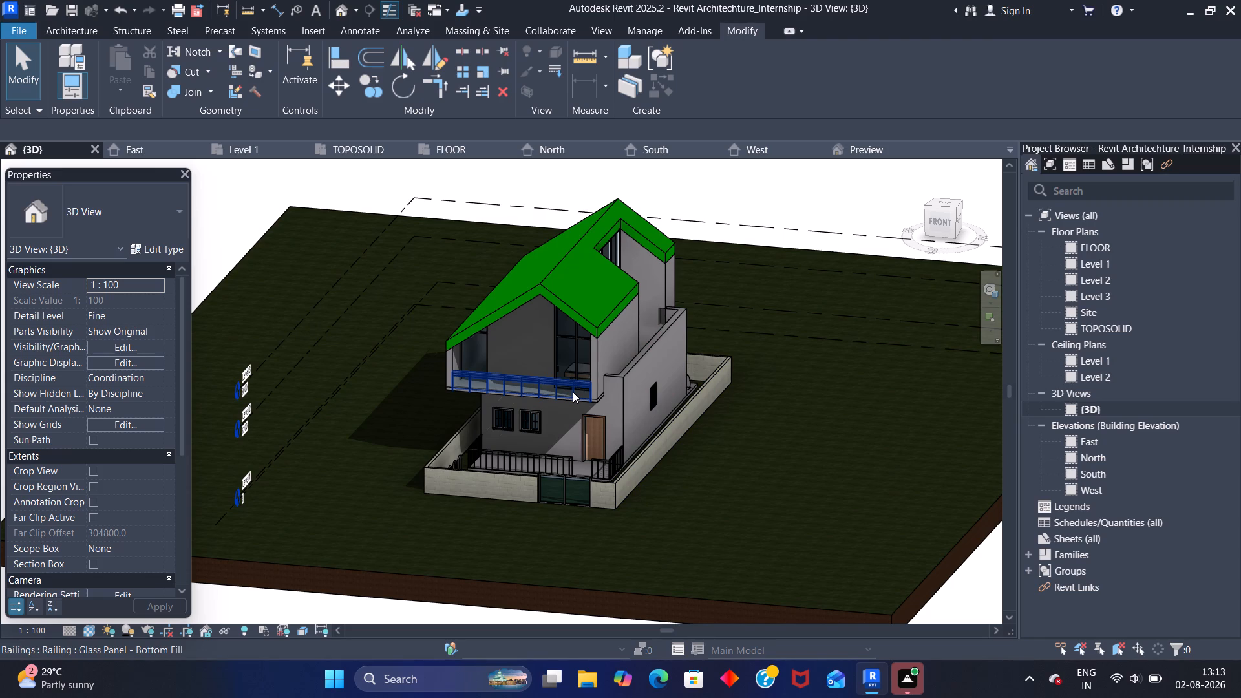
Examine the house's front facade, entry gate, boundary wall and long side wall in the 3D view.
scroll(527, 328, "down", 3)
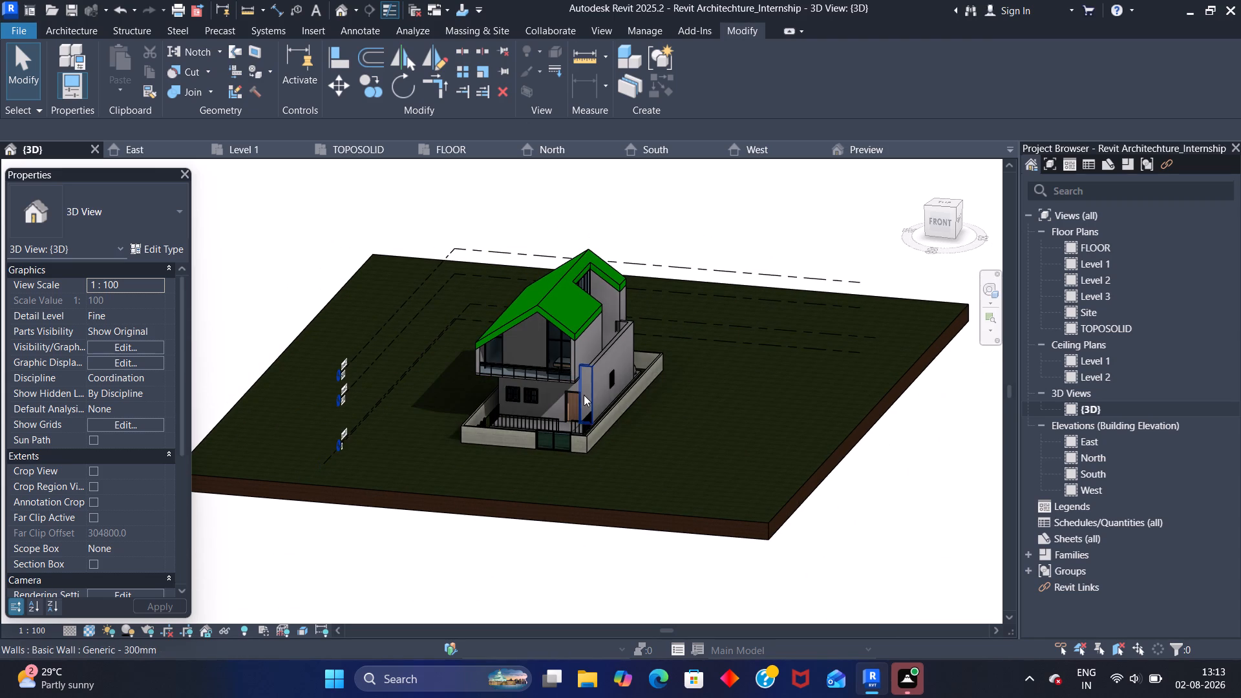
middle_click_drag(538, 430, 608, 421, "shift")
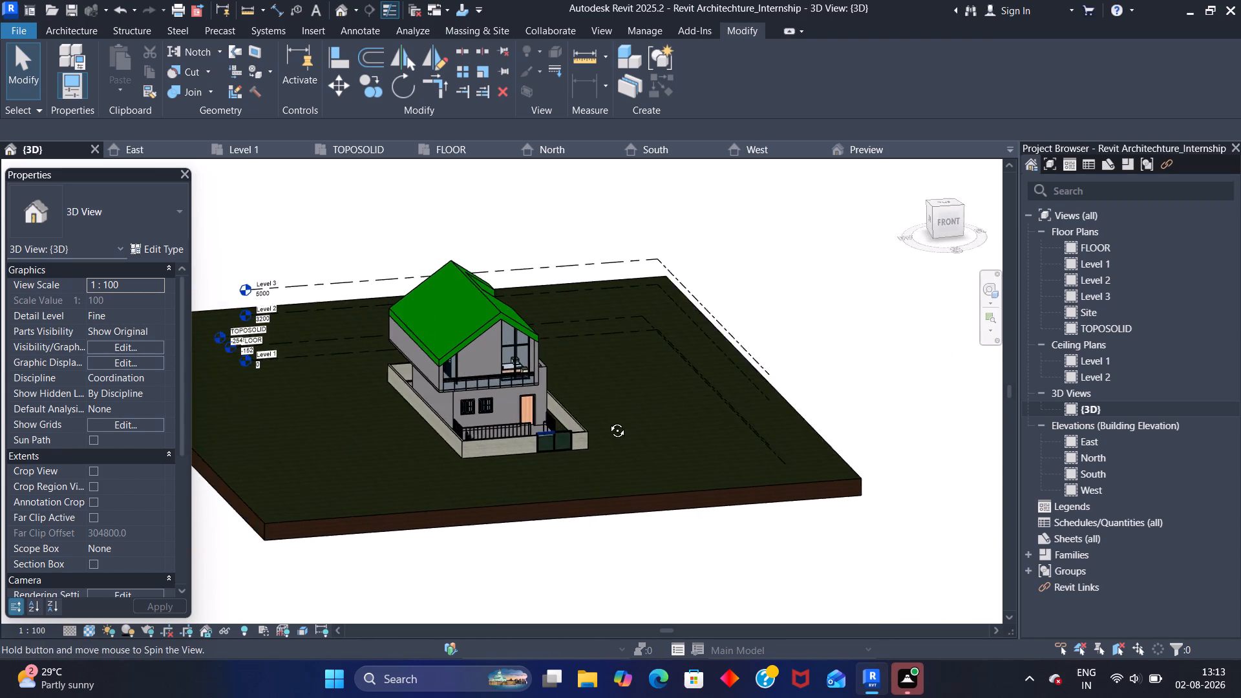
middle_click_drag(608, 421, 578, 370, "shift")
scroll(600, 425, "up", 4)
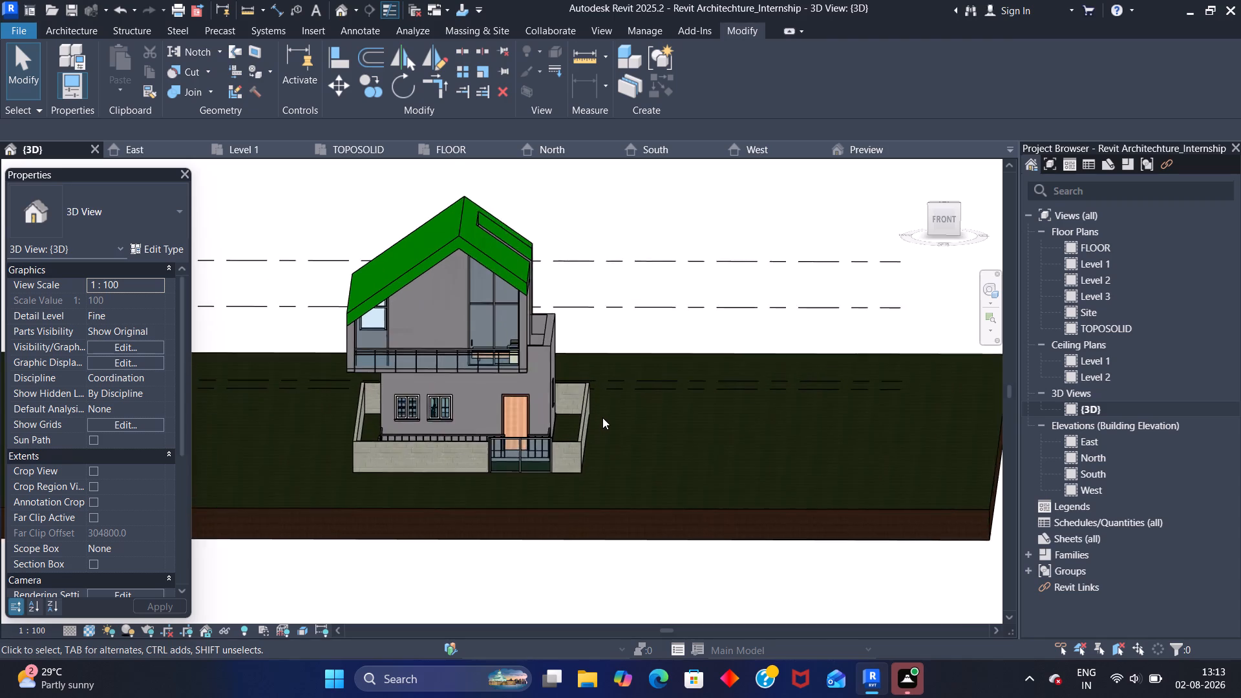
scroll(602, 418, "up", 5)
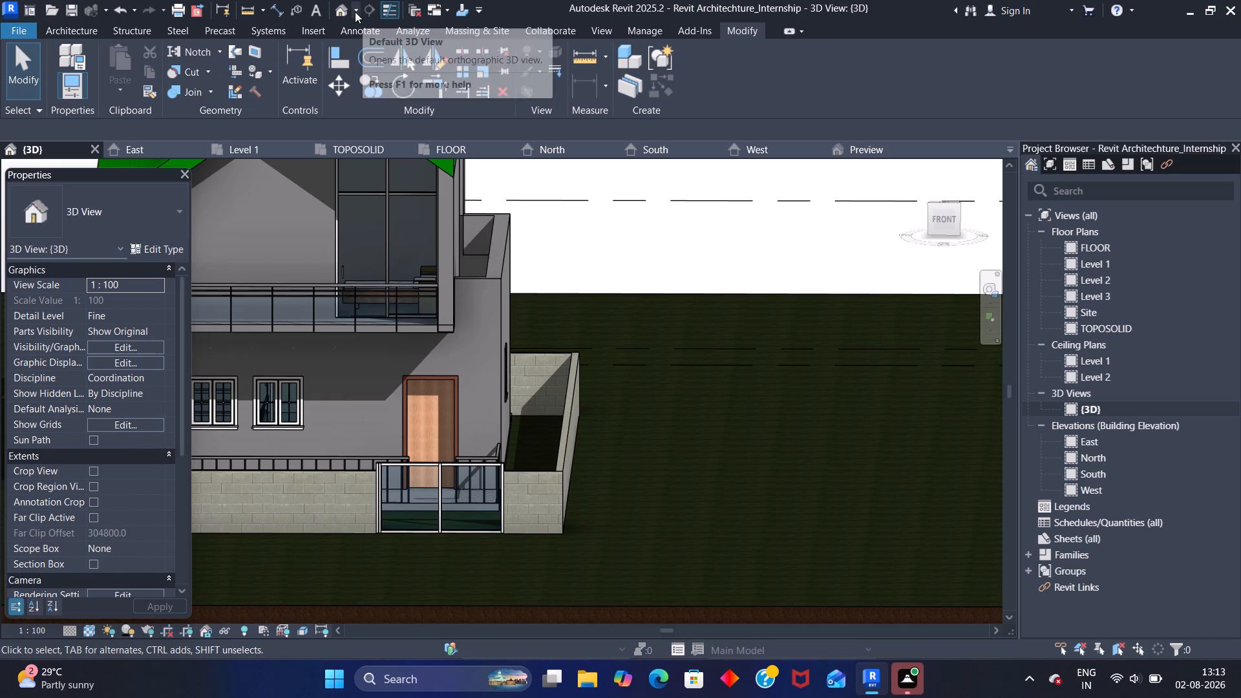
left_click(77, 30)
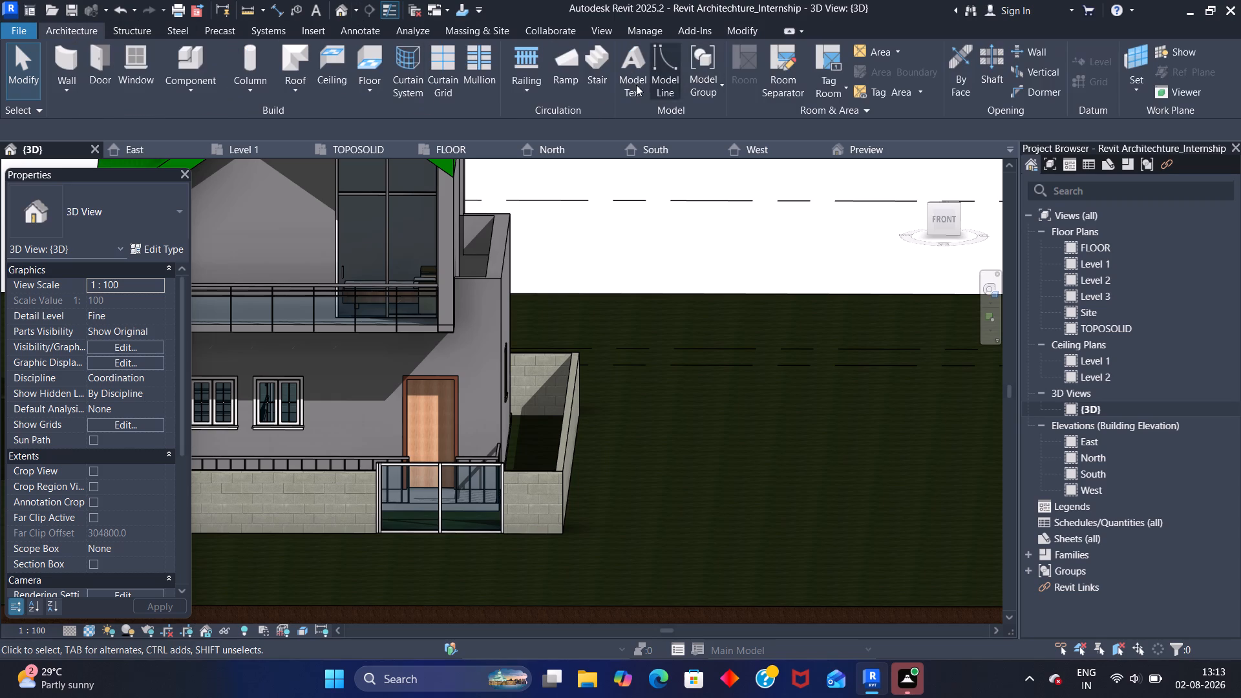
left_click(736, 32)
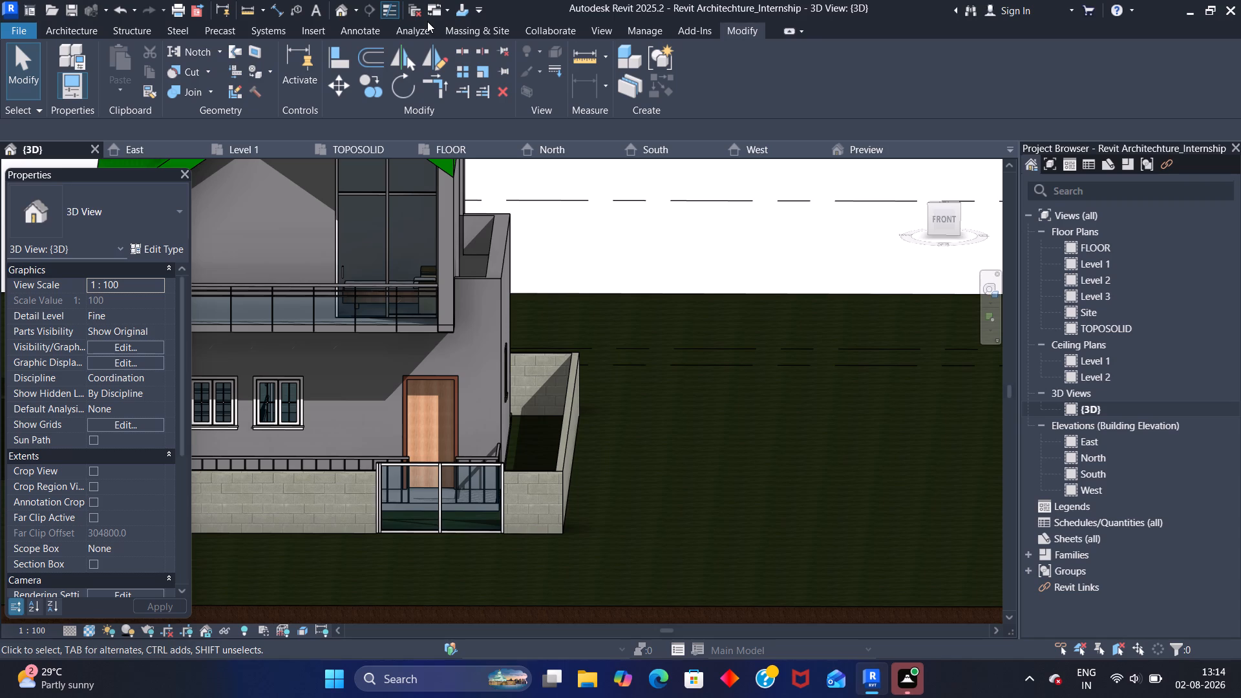
key("Escape")
scroll(580, 306, "down", 2)
middle_click_drag(619, 301, 681, 282)
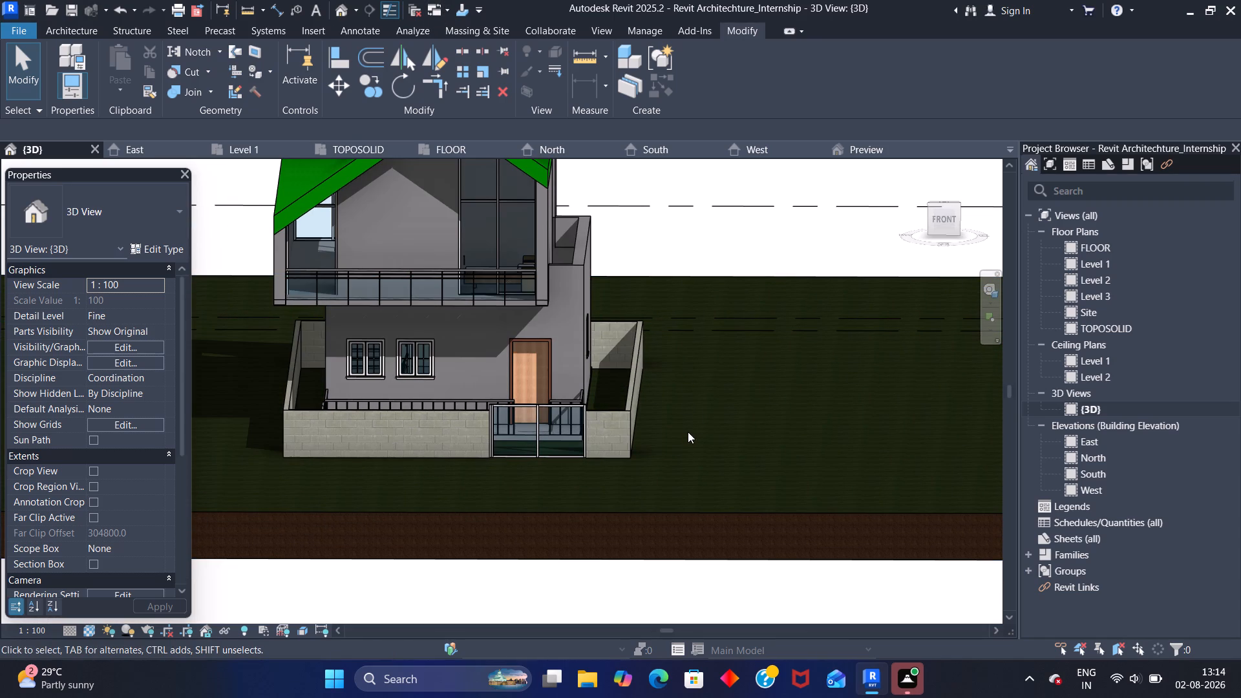
middle_click_drag(671, 439, 652, 423, "shift")
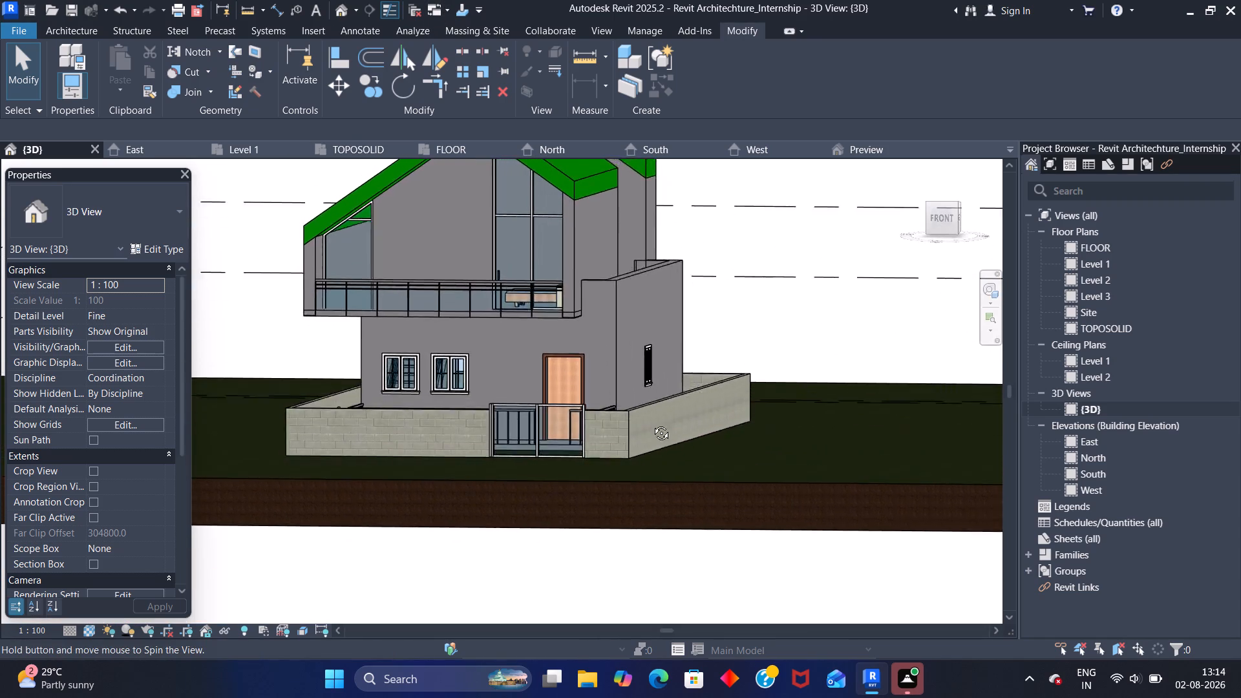
middle_click_drag(652, 423, 660, 427, "shift")
scroll(660, 427, "down", 1)
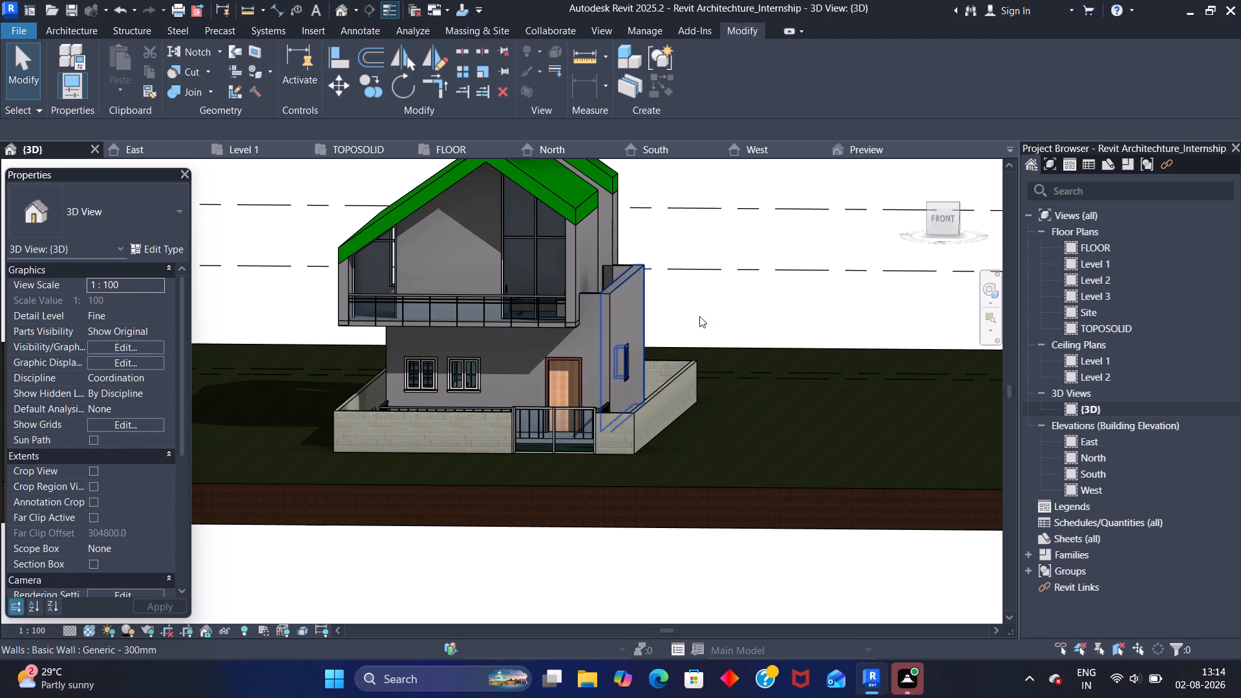
middle_click_drag(712, 327, 650, 335, "shift")
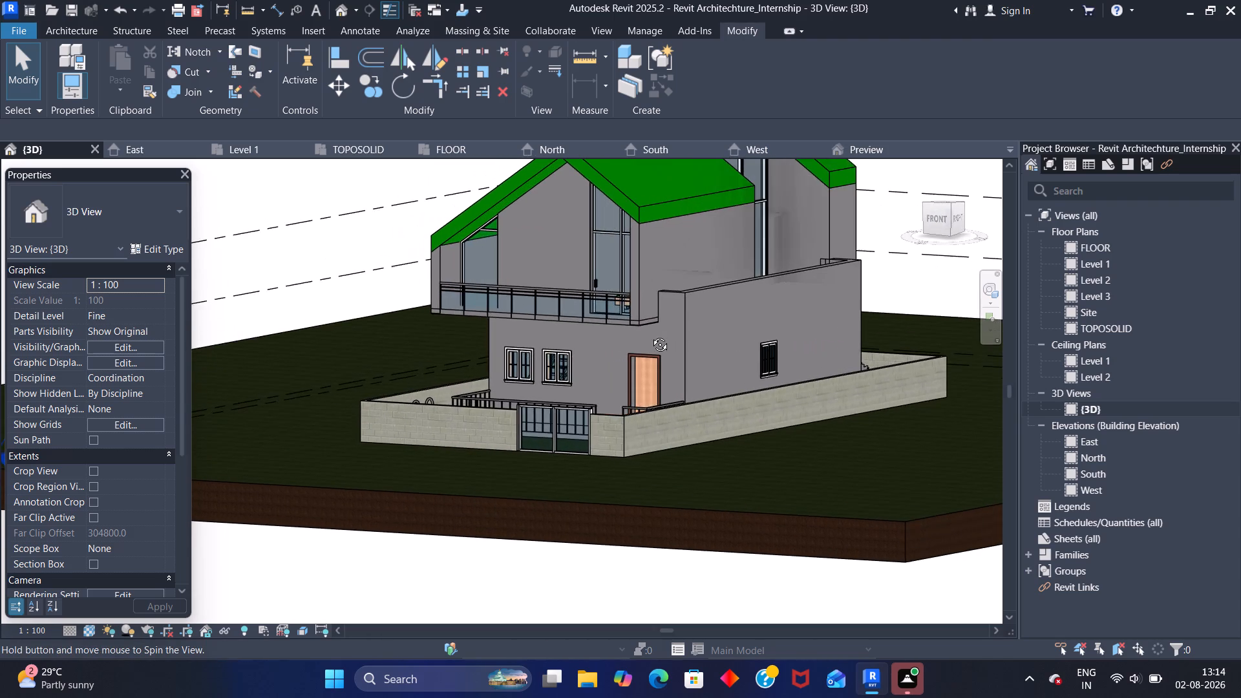
middle_click_drag(650, 335, 620, 339, "shift")
middle_click_drag(776, 323, 659, 323)
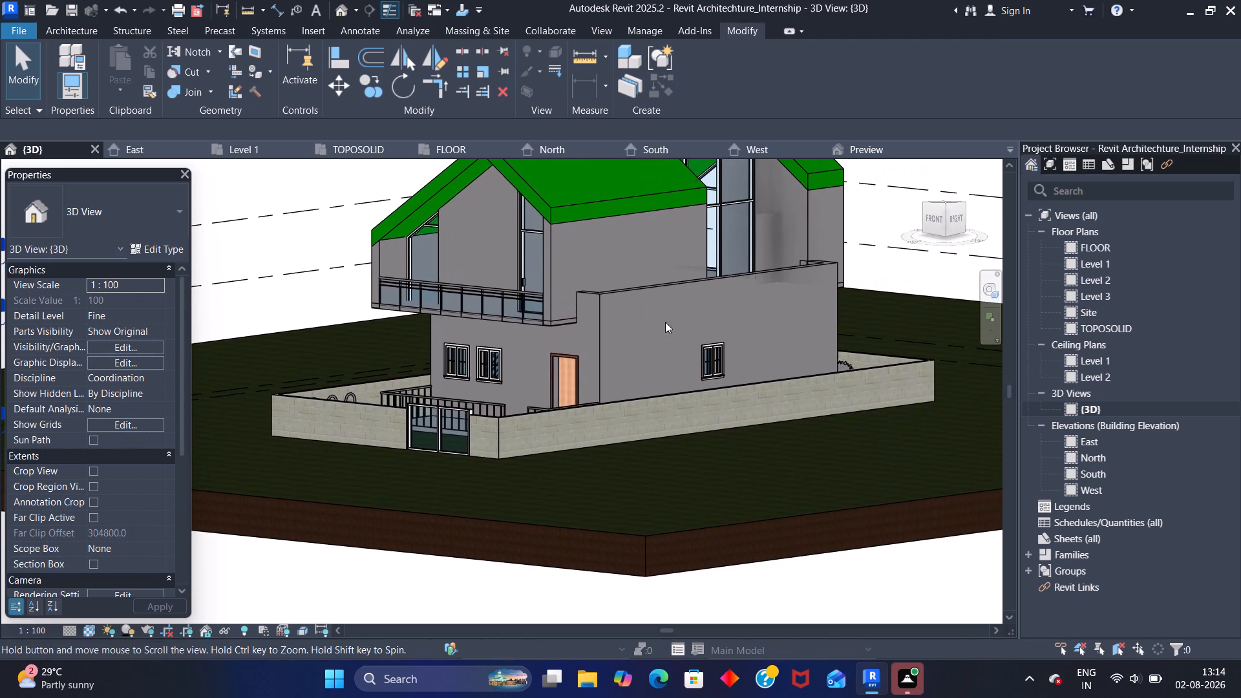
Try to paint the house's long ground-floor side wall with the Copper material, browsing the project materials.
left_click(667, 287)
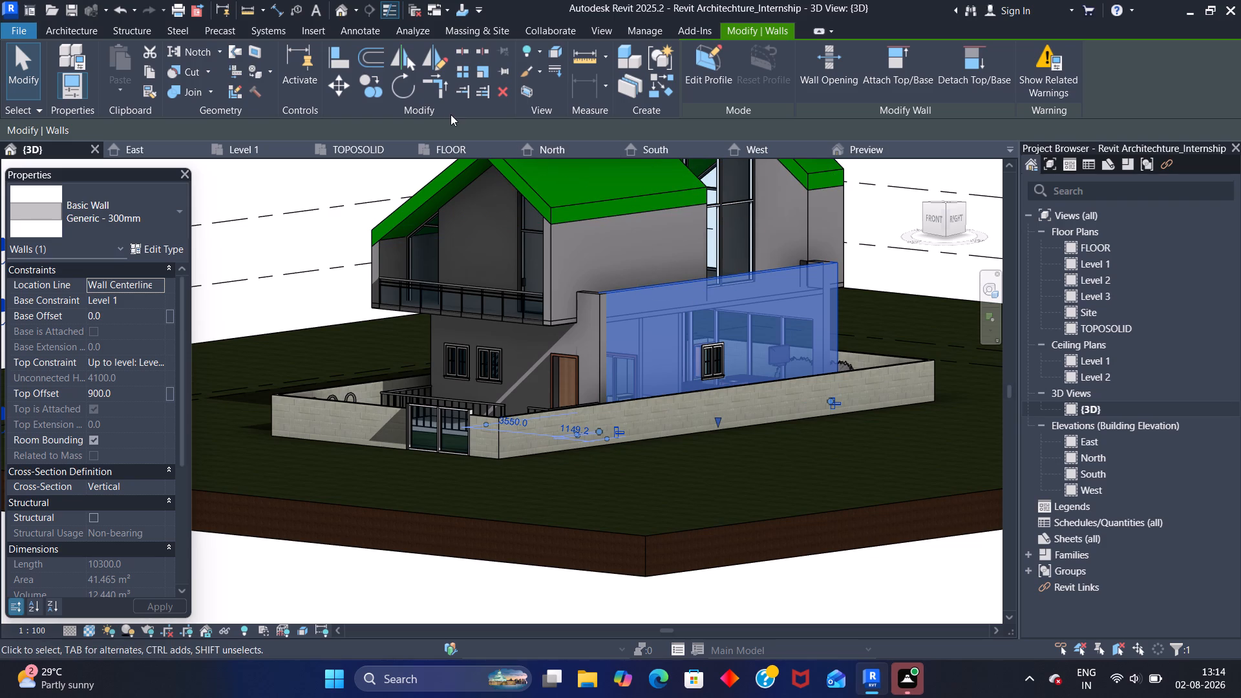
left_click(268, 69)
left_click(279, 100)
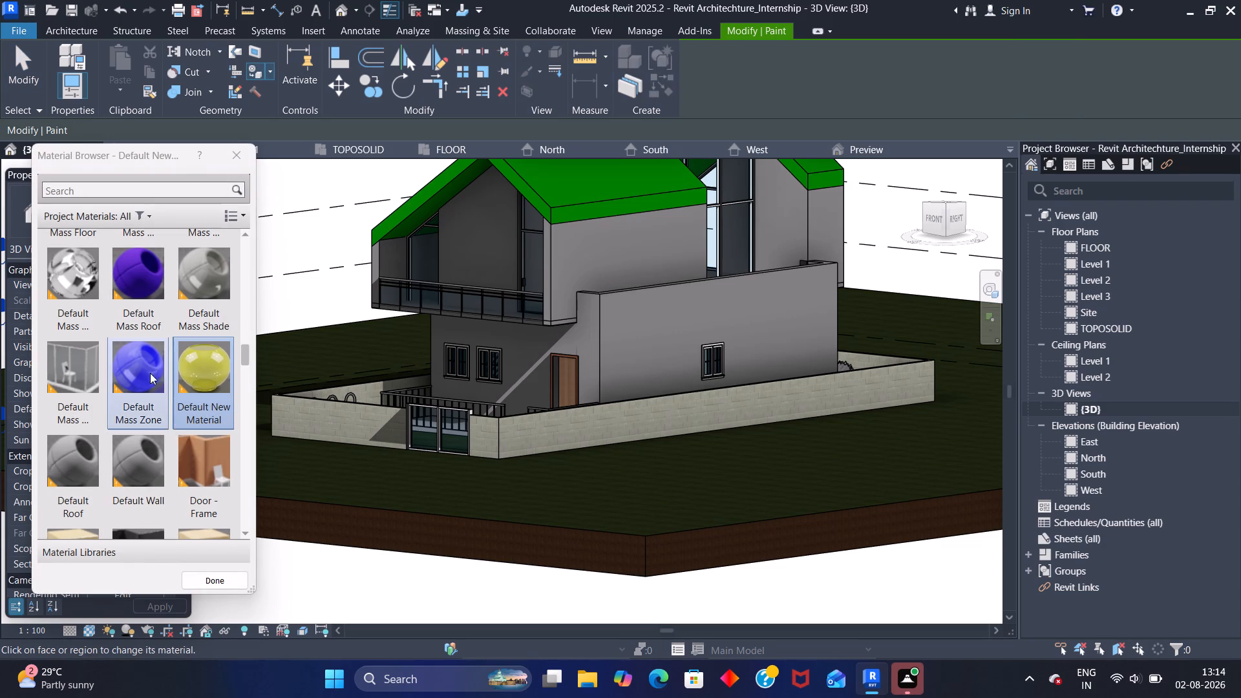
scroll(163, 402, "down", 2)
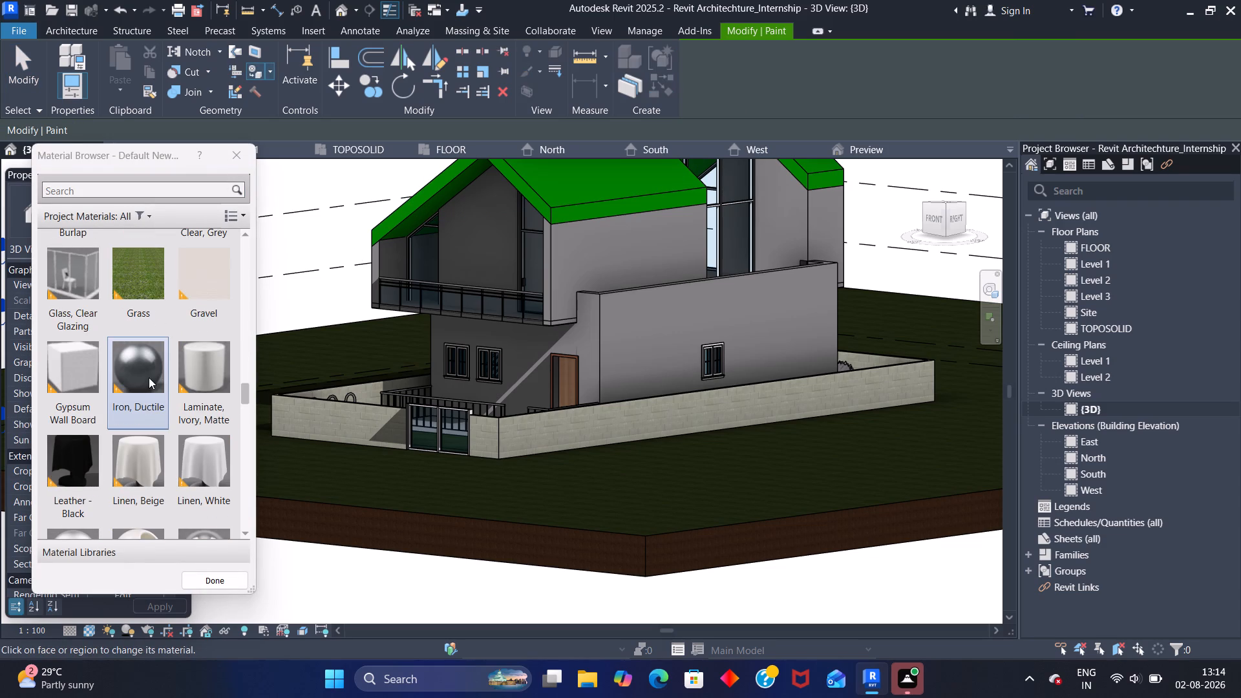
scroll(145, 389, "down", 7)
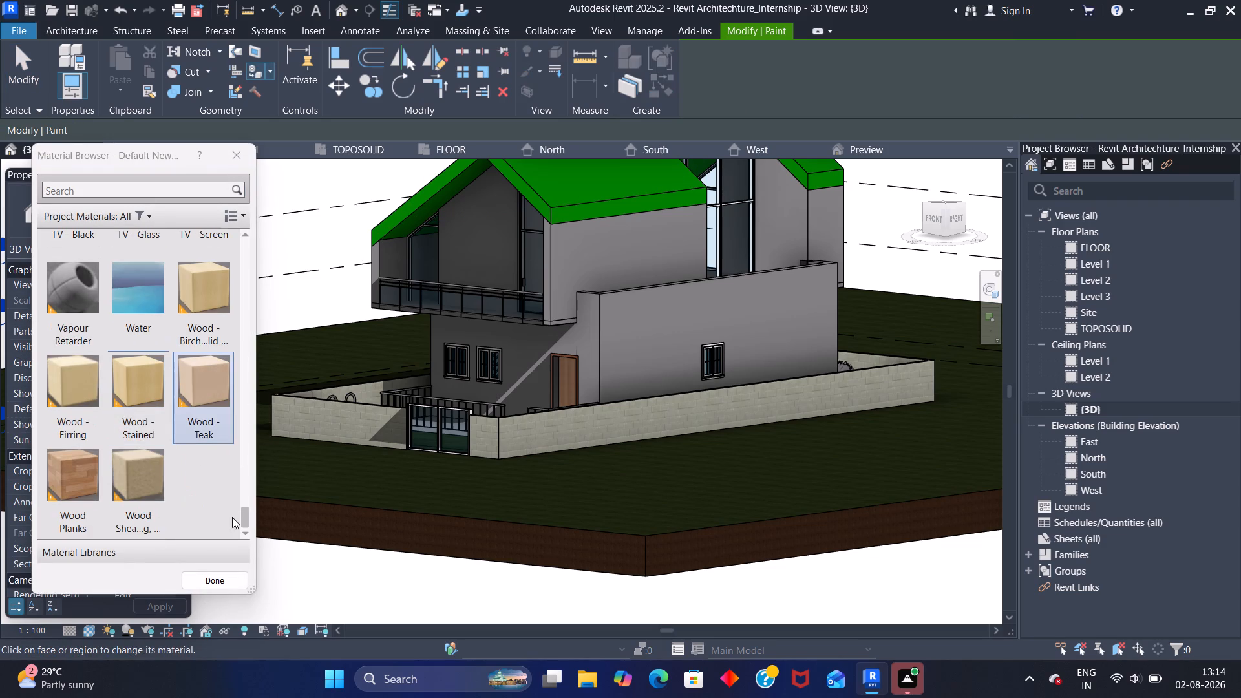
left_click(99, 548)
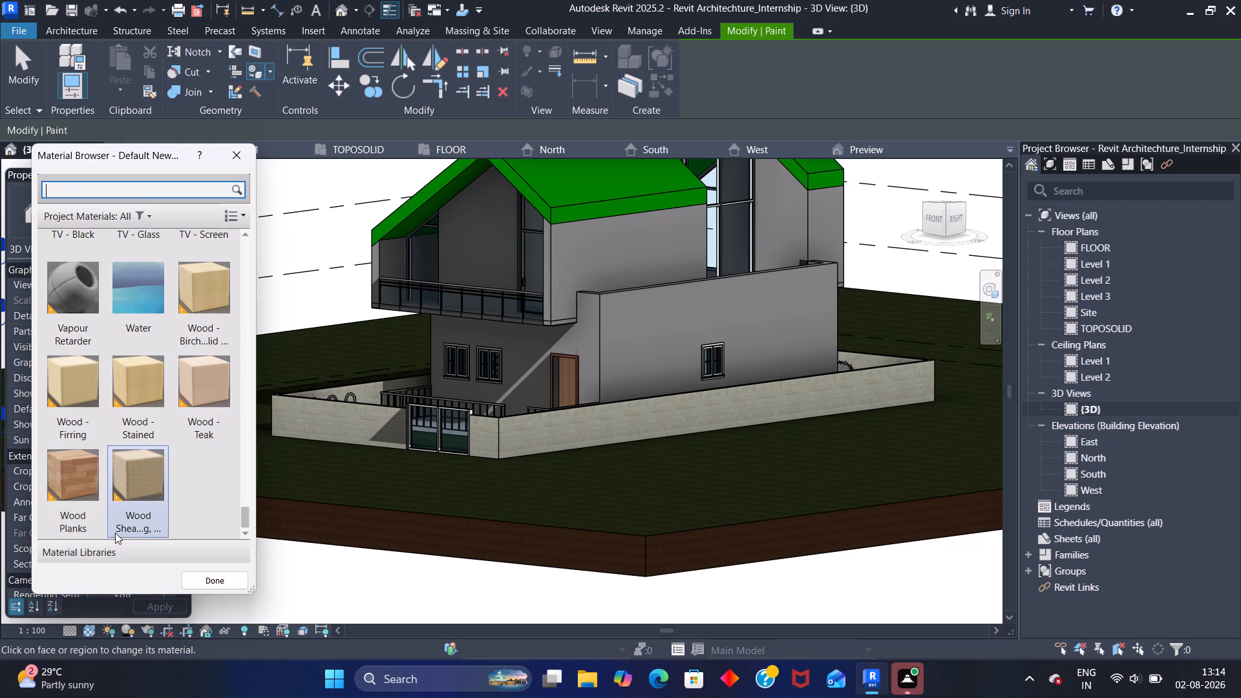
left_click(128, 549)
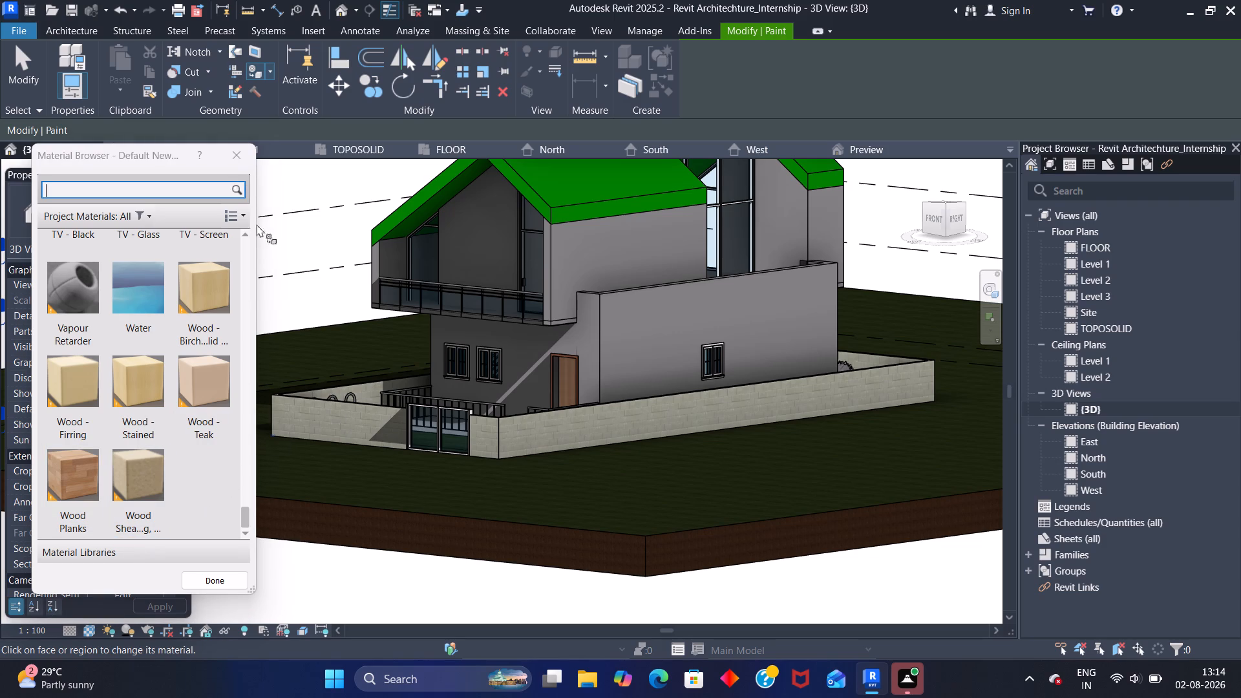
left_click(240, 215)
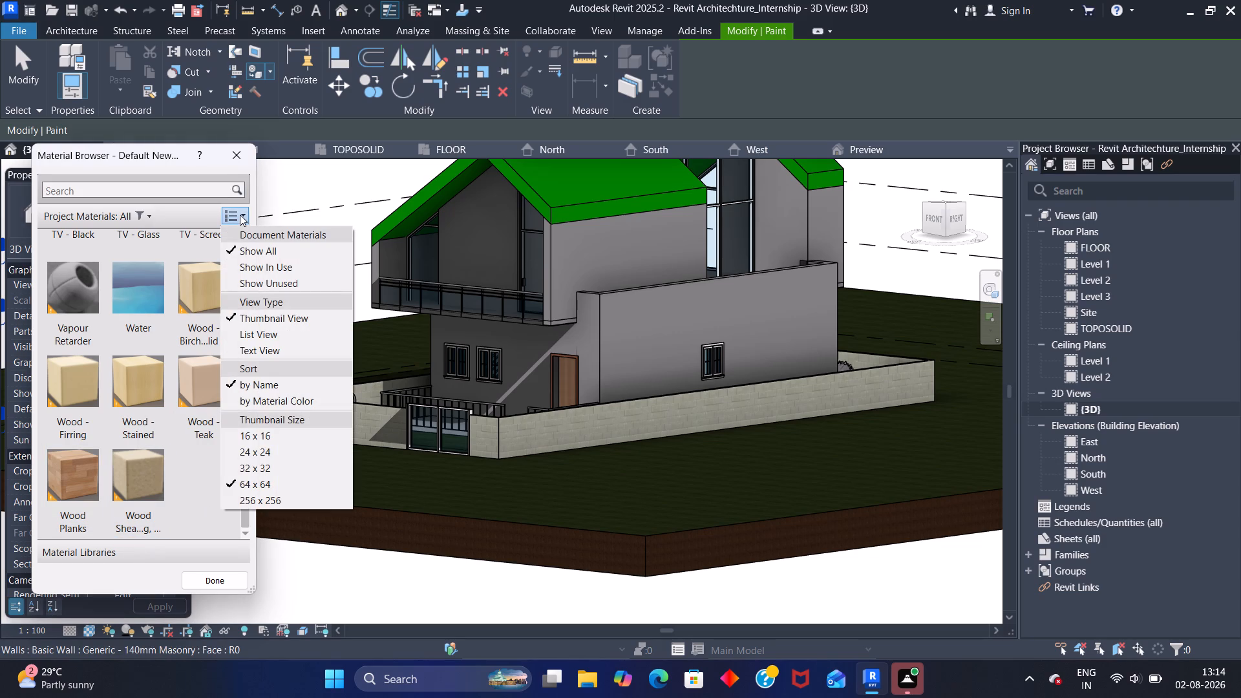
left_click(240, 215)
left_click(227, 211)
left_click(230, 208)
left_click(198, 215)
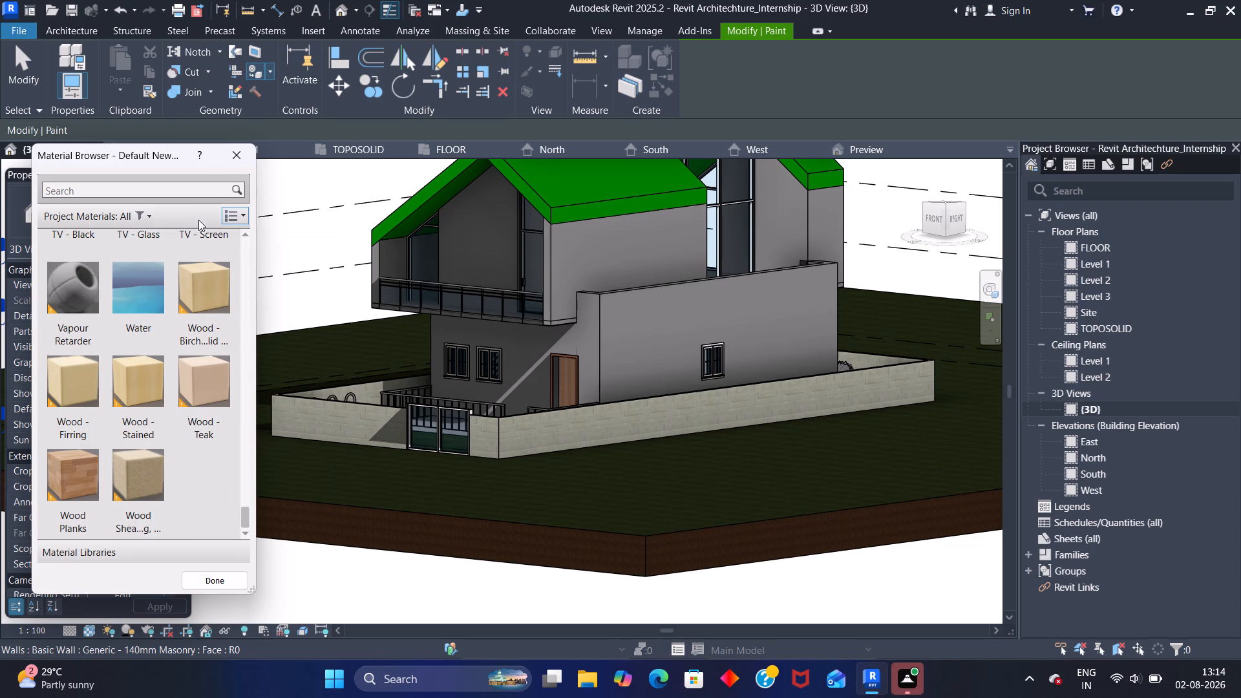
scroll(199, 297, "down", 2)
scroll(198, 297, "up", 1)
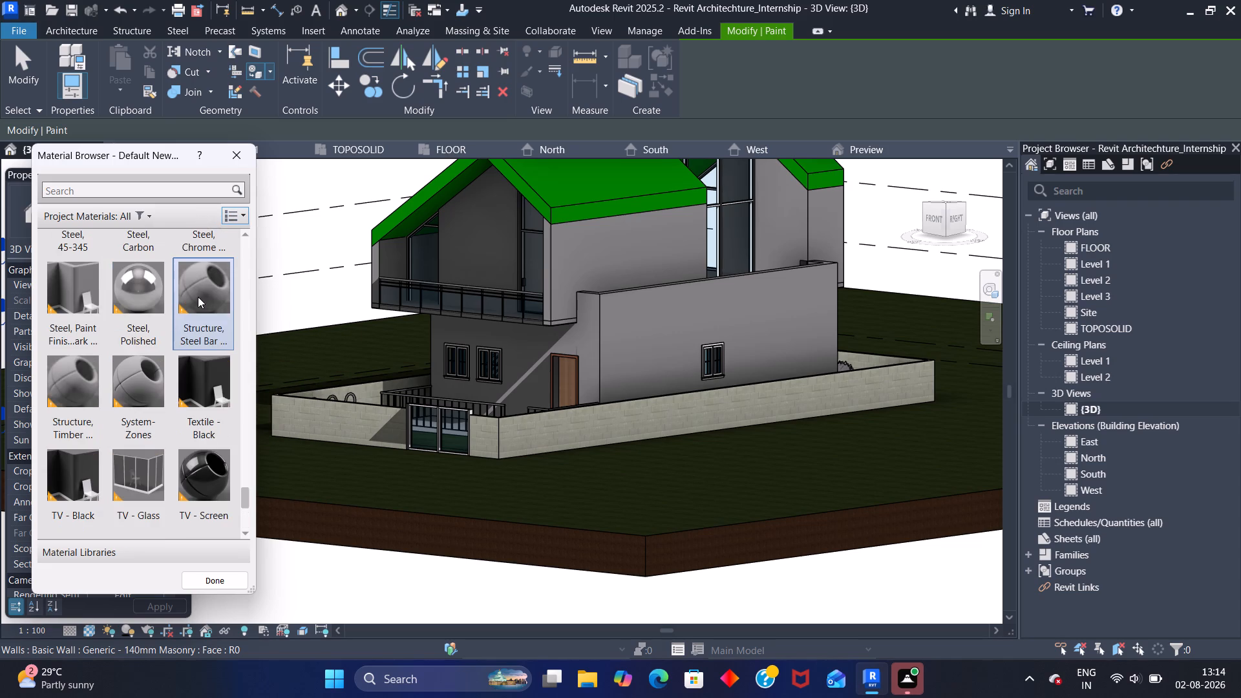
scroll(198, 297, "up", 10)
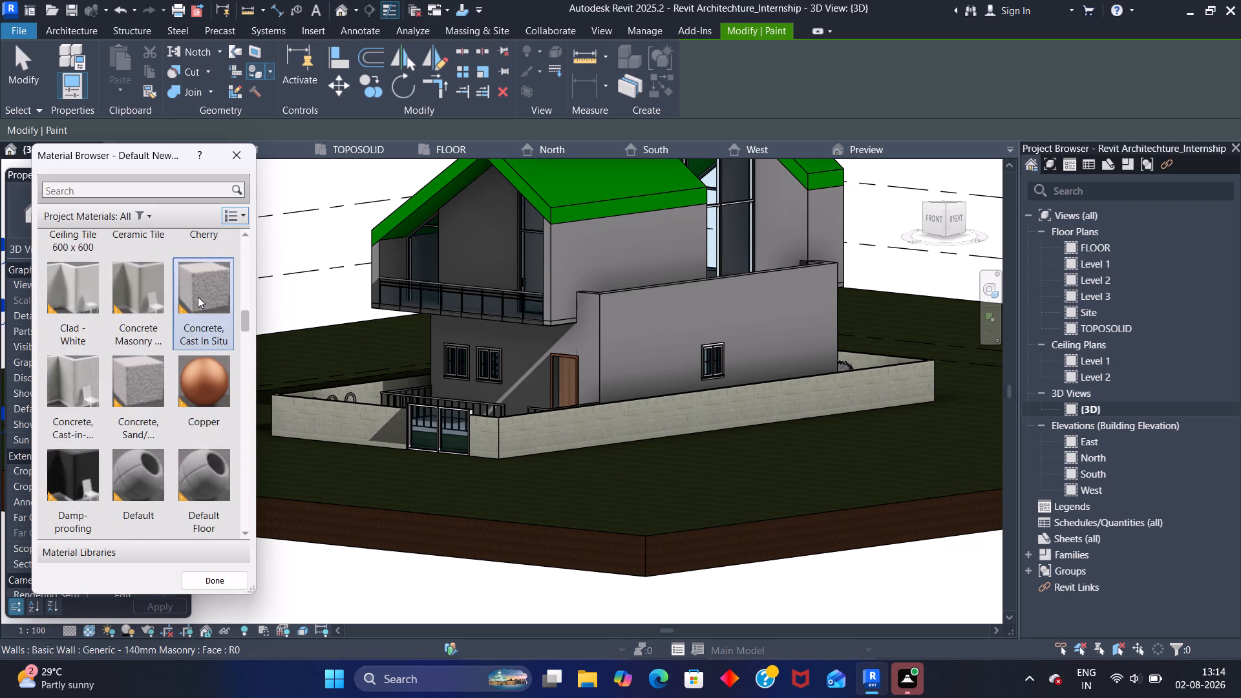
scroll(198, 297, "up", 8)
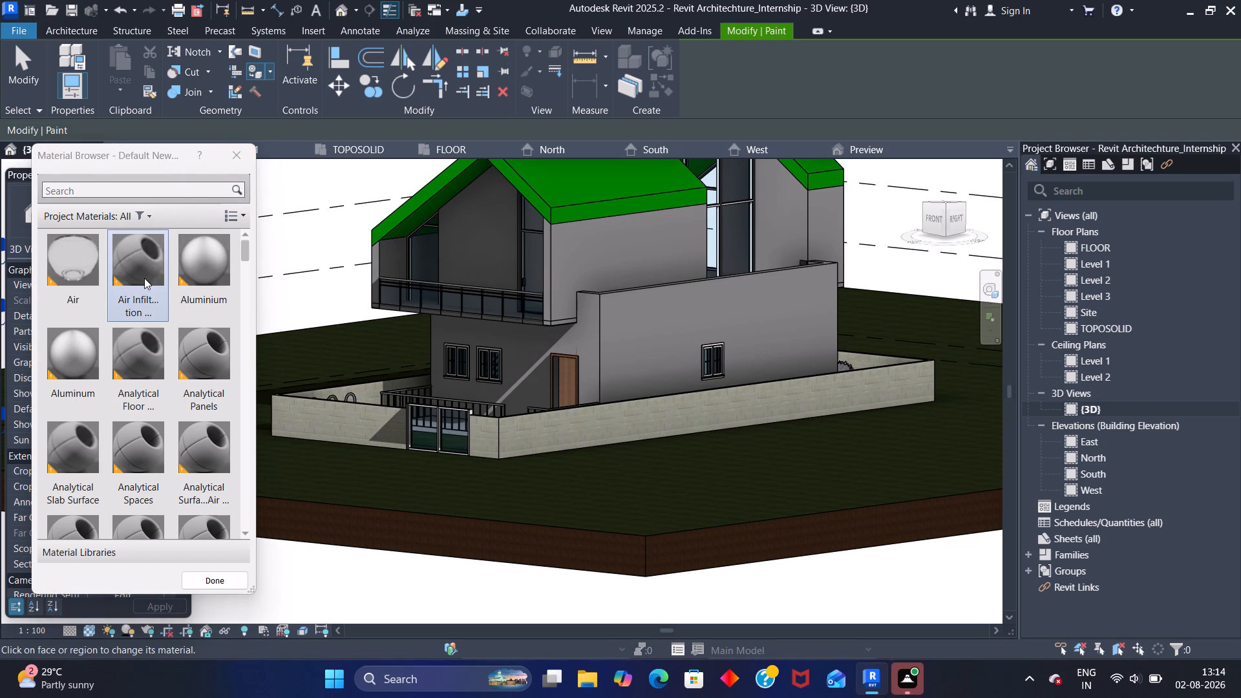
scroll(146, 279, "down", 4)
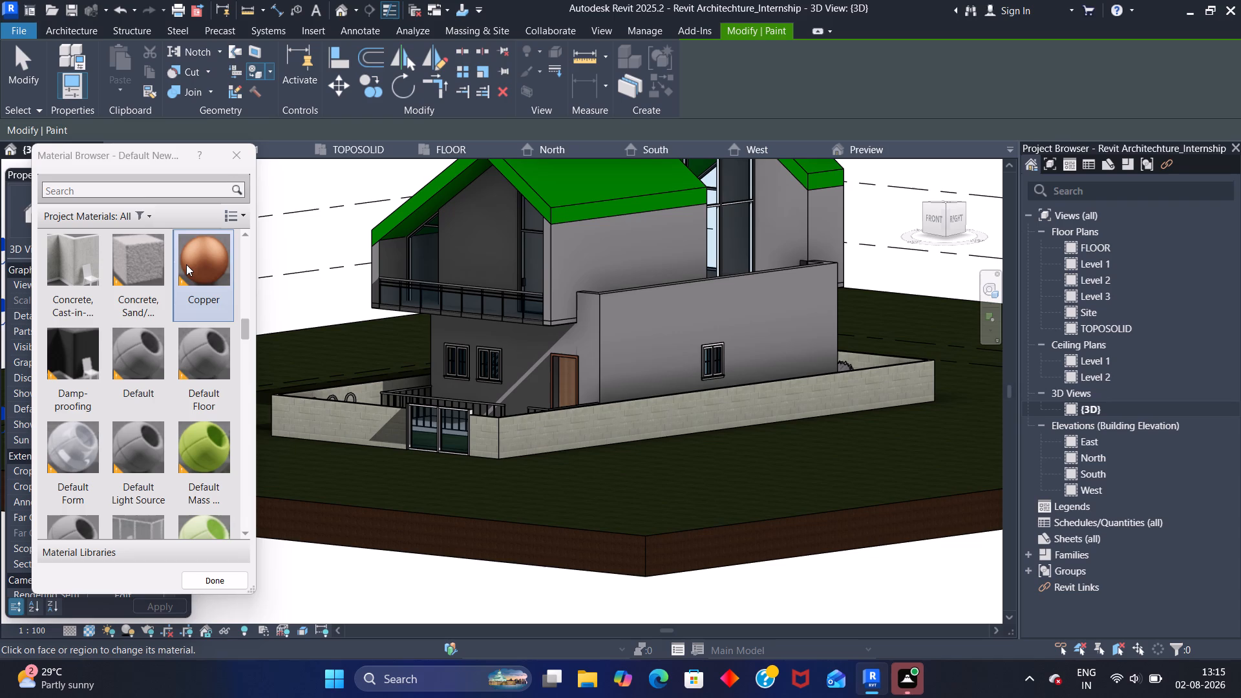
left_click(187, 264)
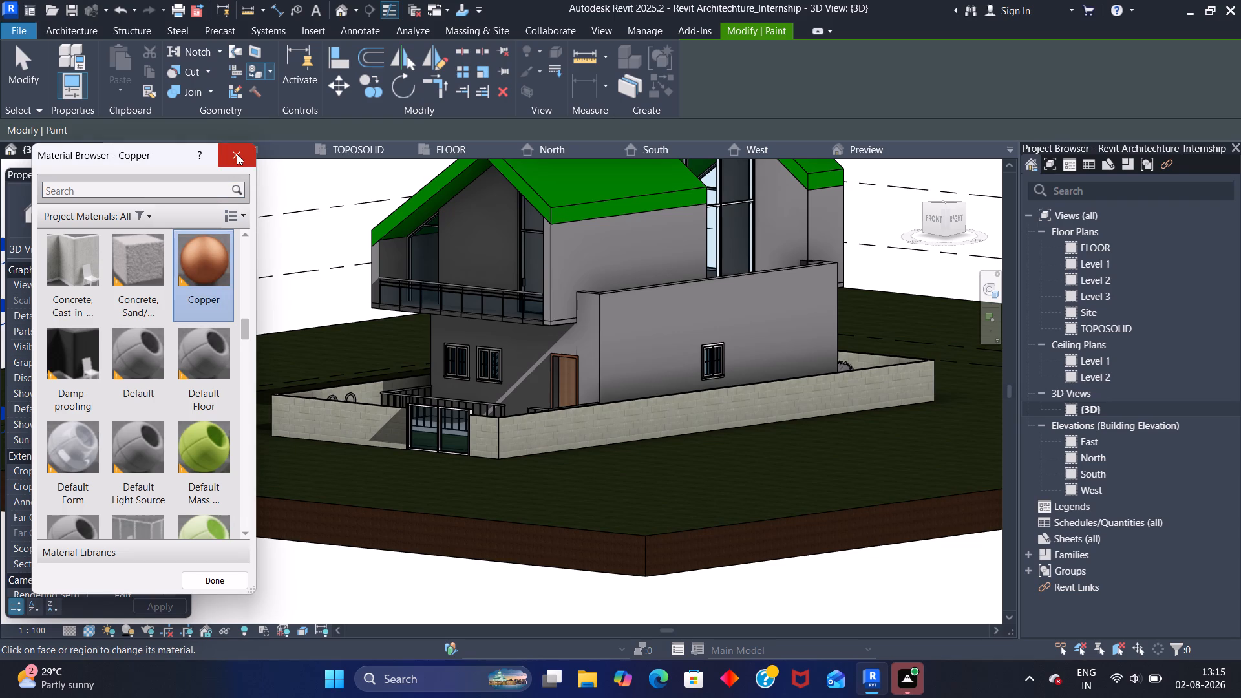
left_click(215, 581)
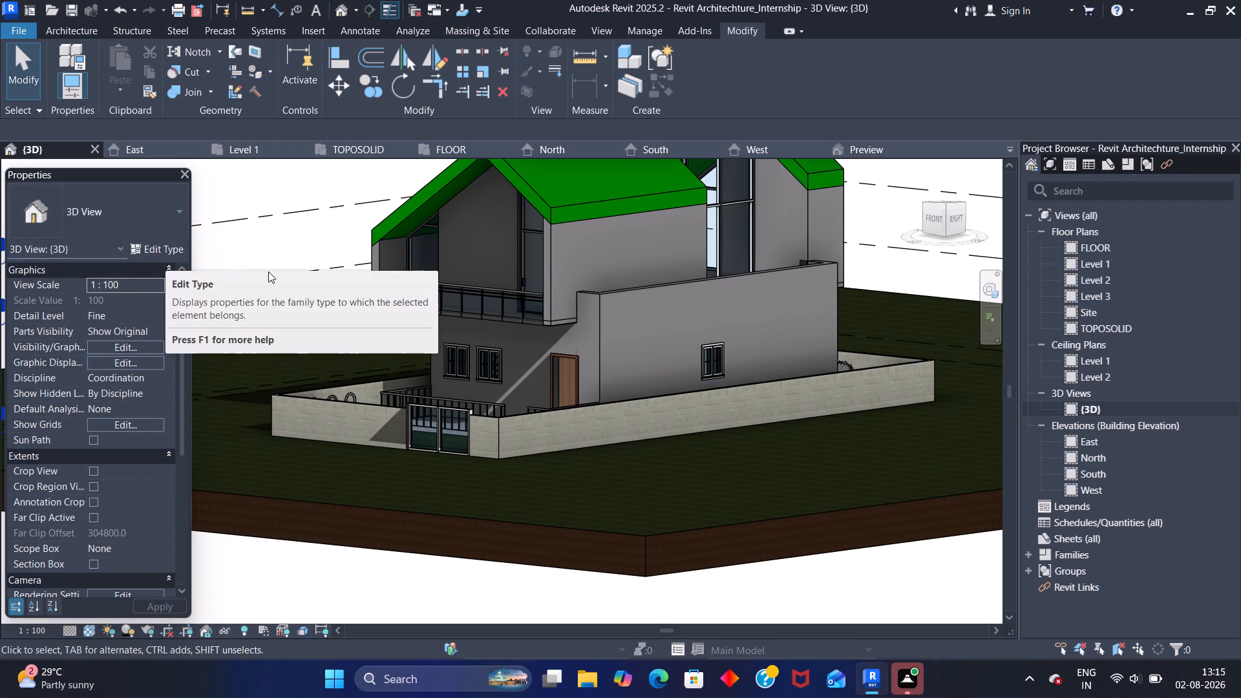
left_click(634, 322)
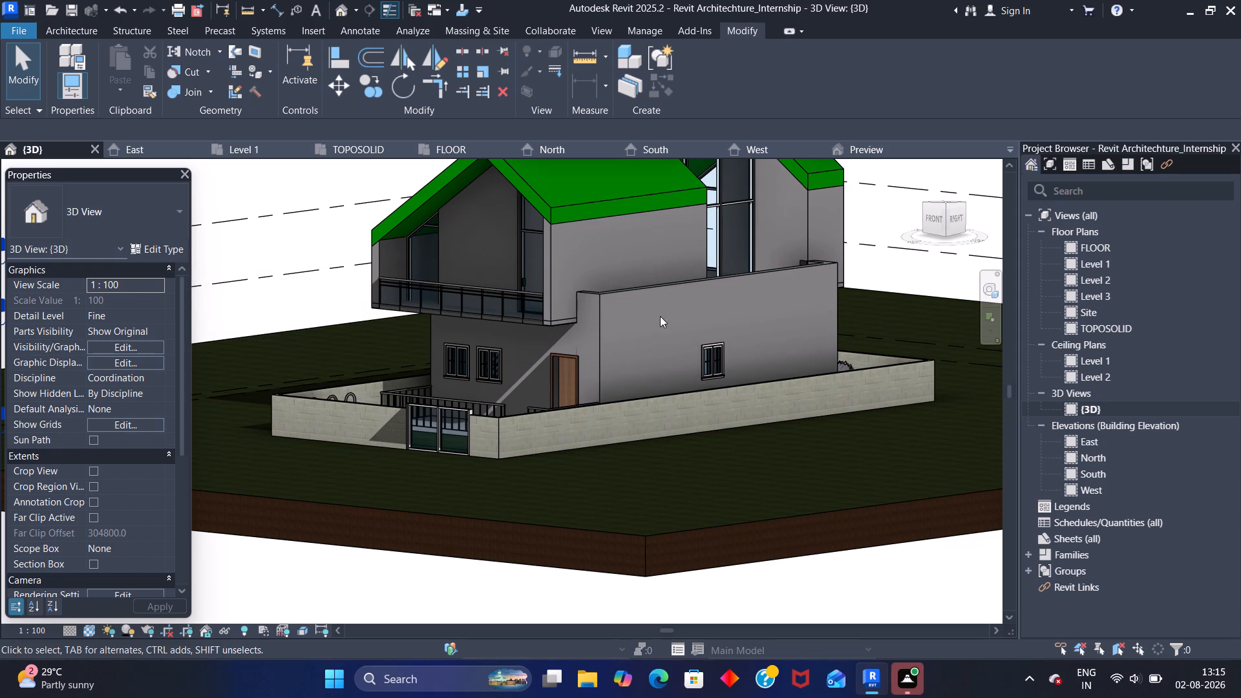
Set the 3D view's visual style to Realistic.
scroll(655, 318, "down", 2)
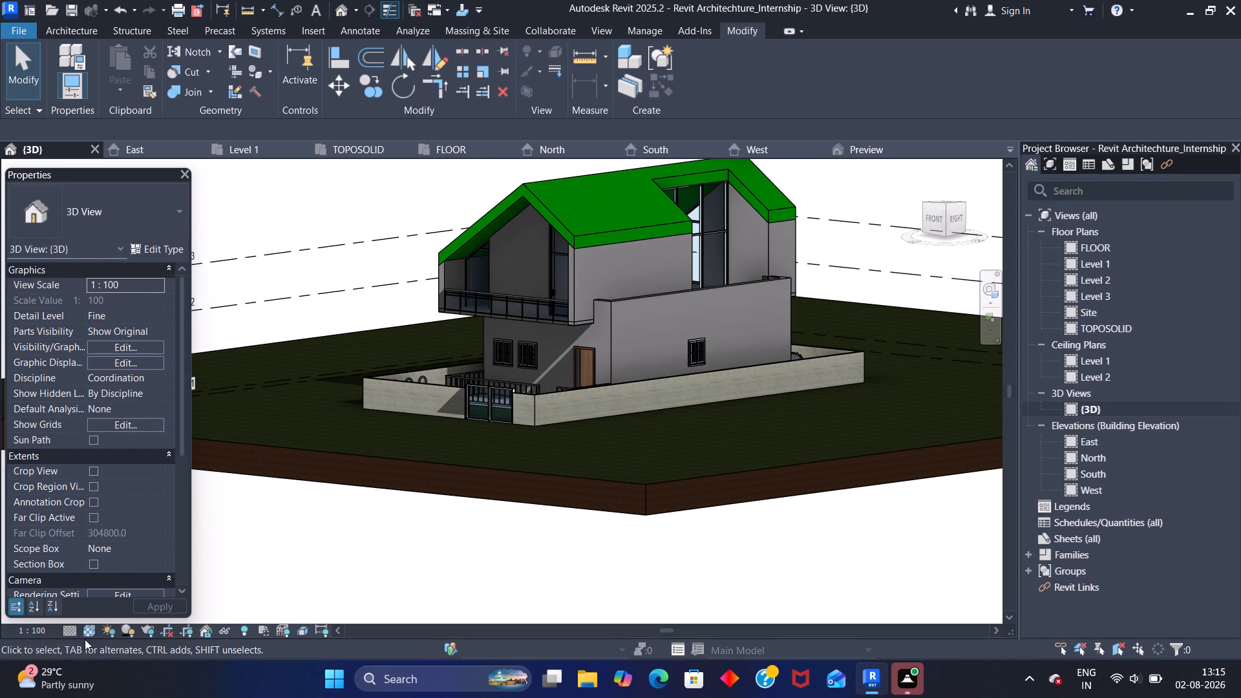
left_click(90, 630)
left_click(106, 611)
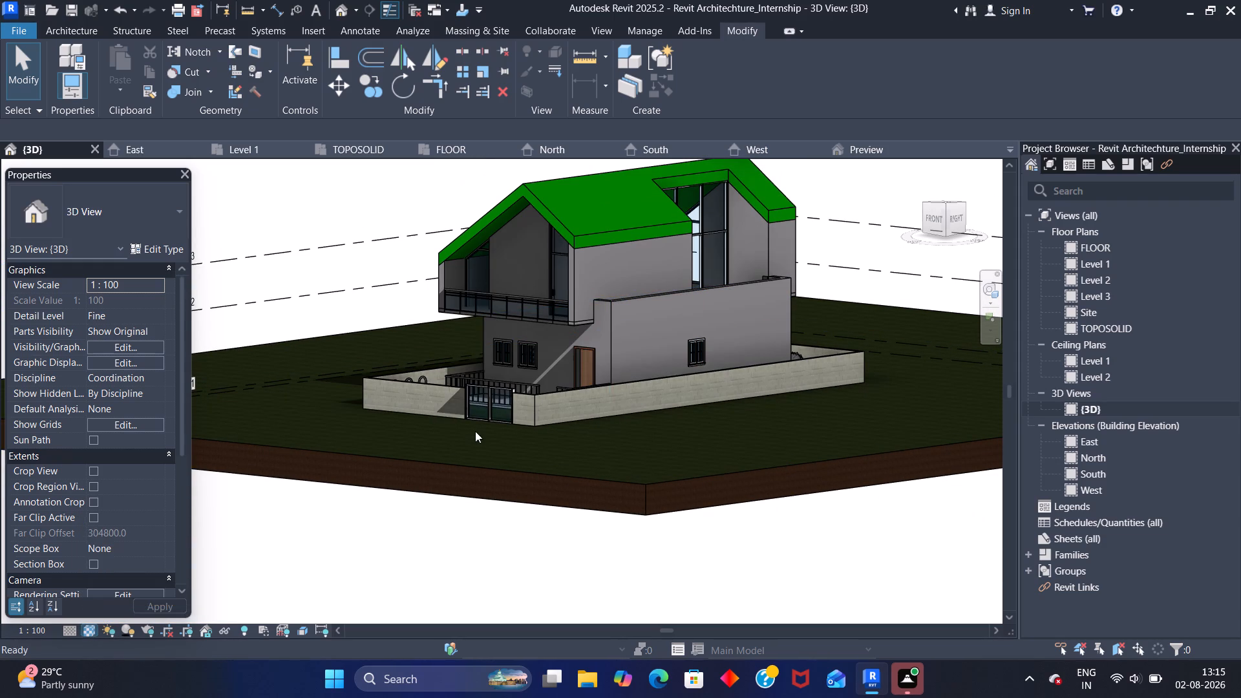
Paint the outer face of the long ground-floor side wall, picking Default New Material from the project materials.
scroll(657, 342, "up", 6)
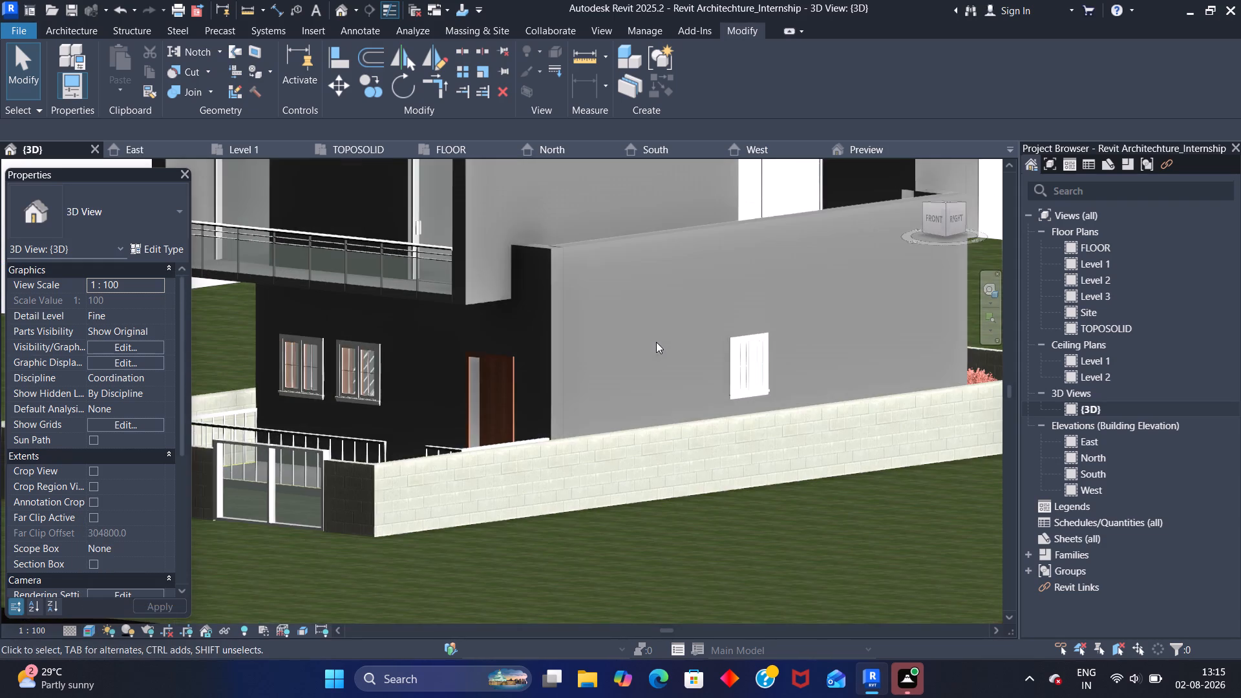
left_click(604, 245)
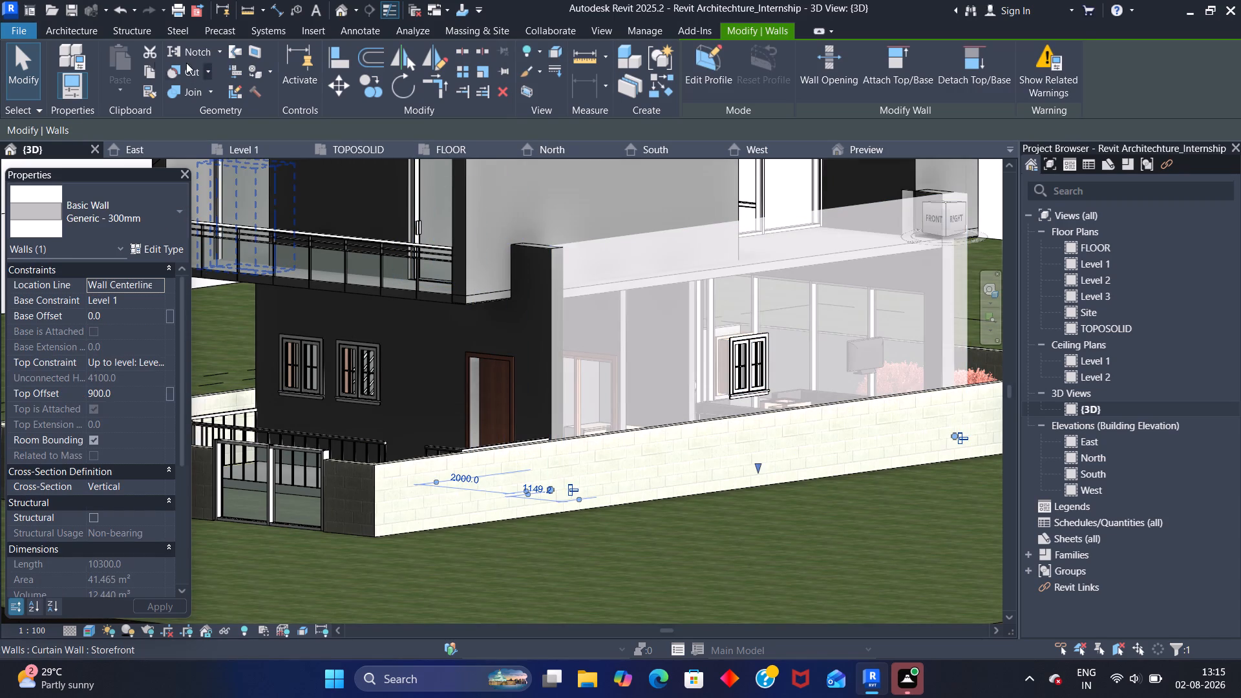
left_click(256, 69)
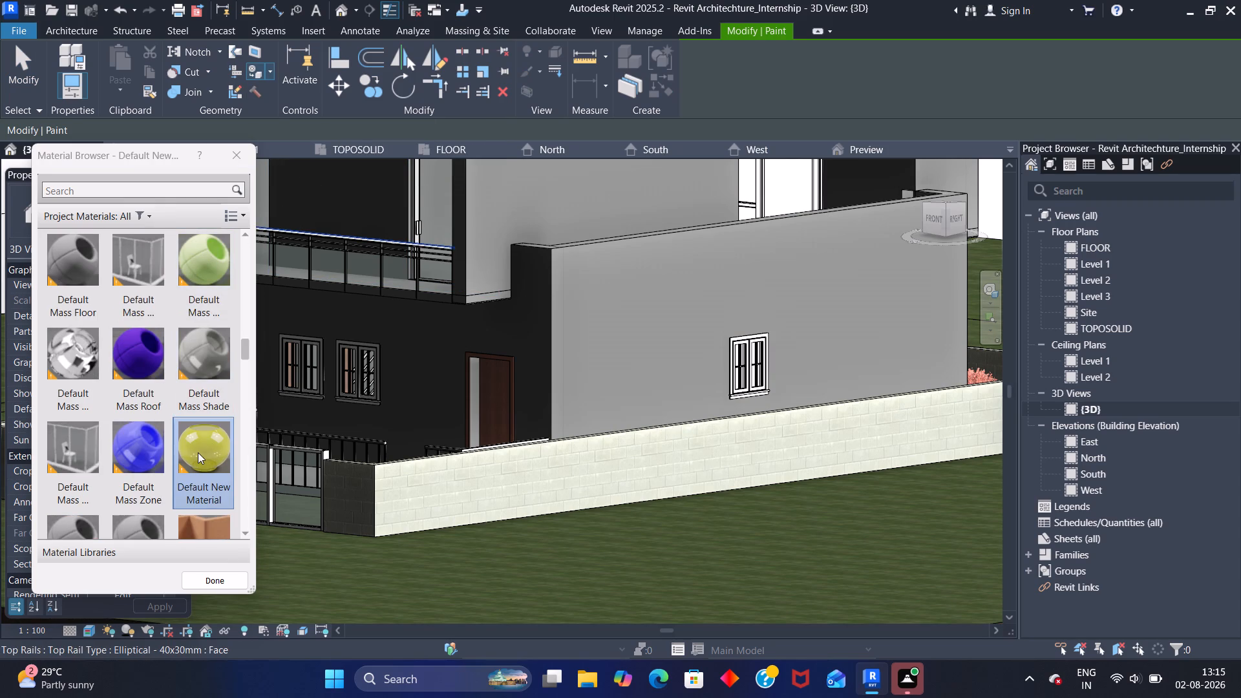
left_click(194, 445)
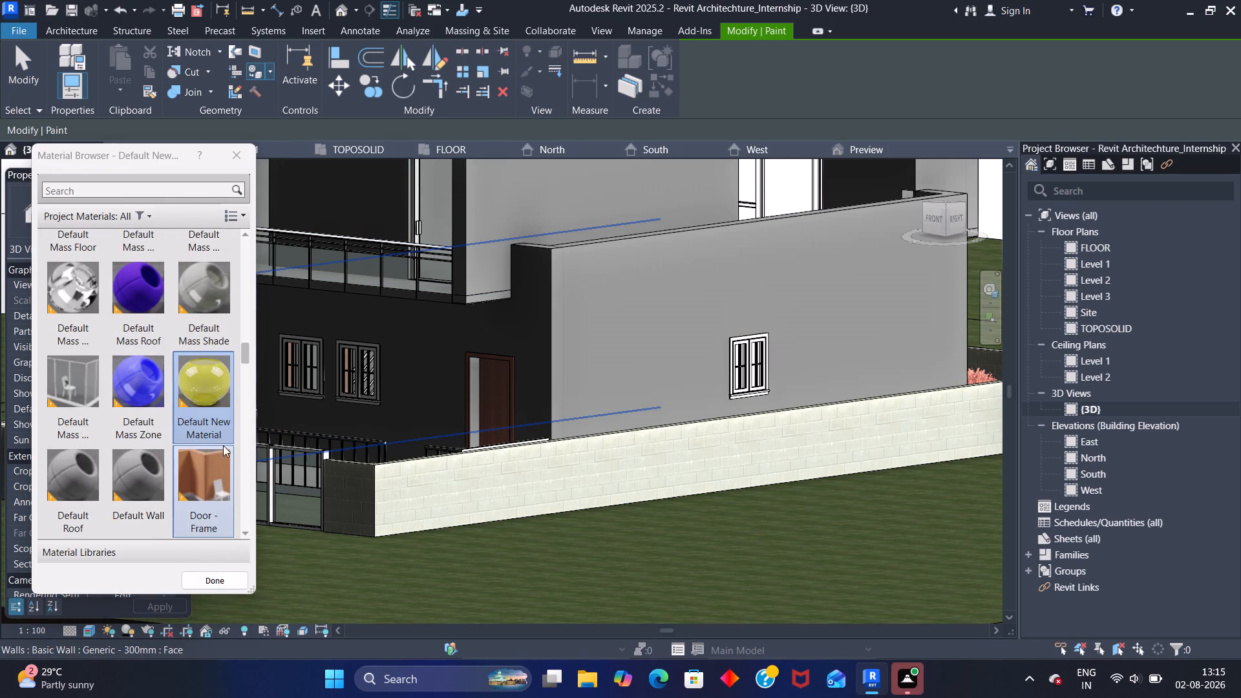
left_click_drag(216, 390, 631, 326)
left_click(644, 322)
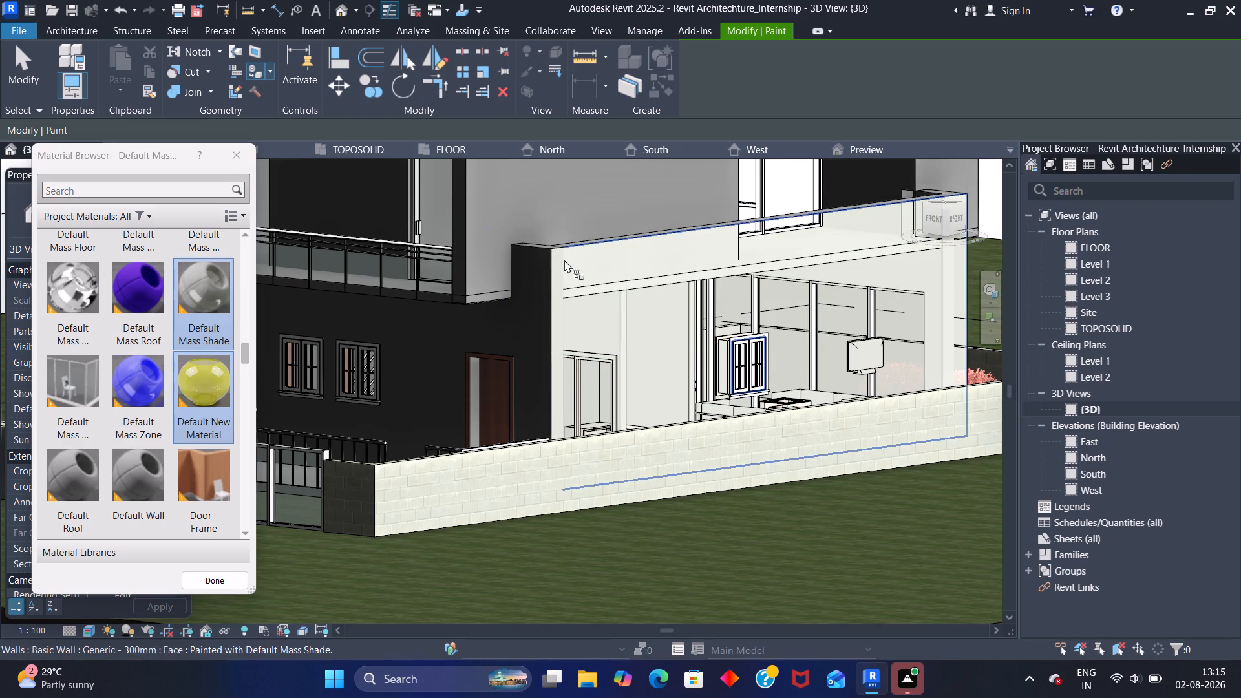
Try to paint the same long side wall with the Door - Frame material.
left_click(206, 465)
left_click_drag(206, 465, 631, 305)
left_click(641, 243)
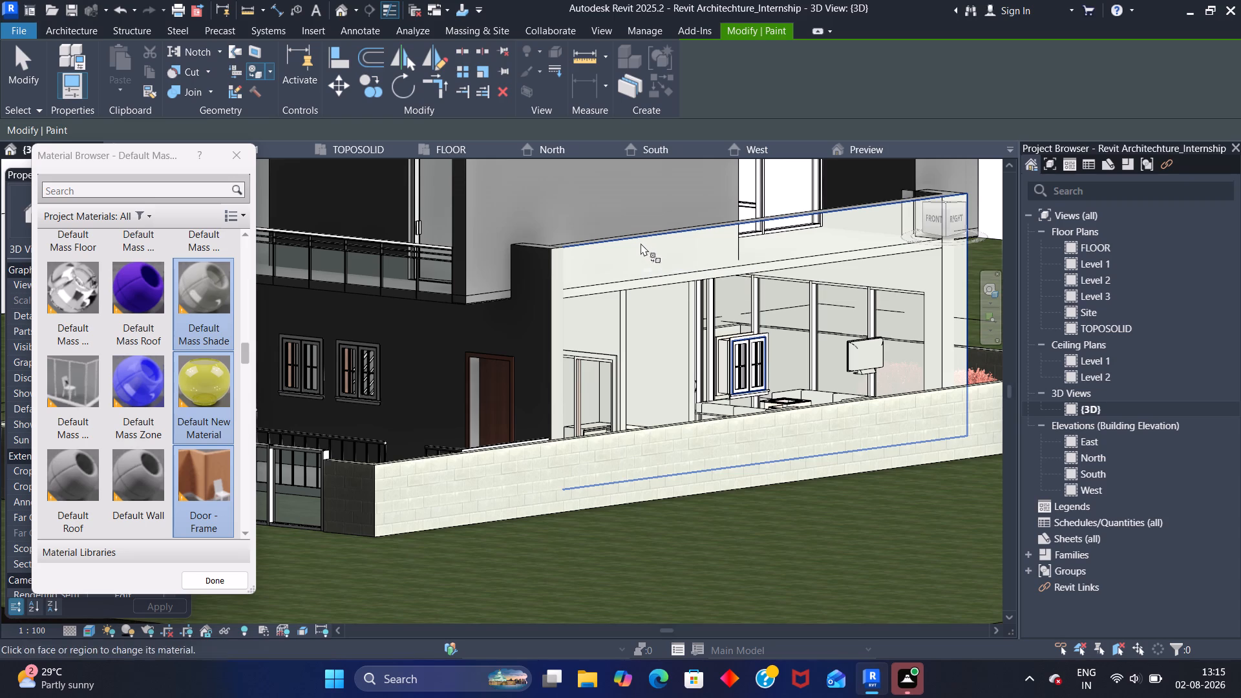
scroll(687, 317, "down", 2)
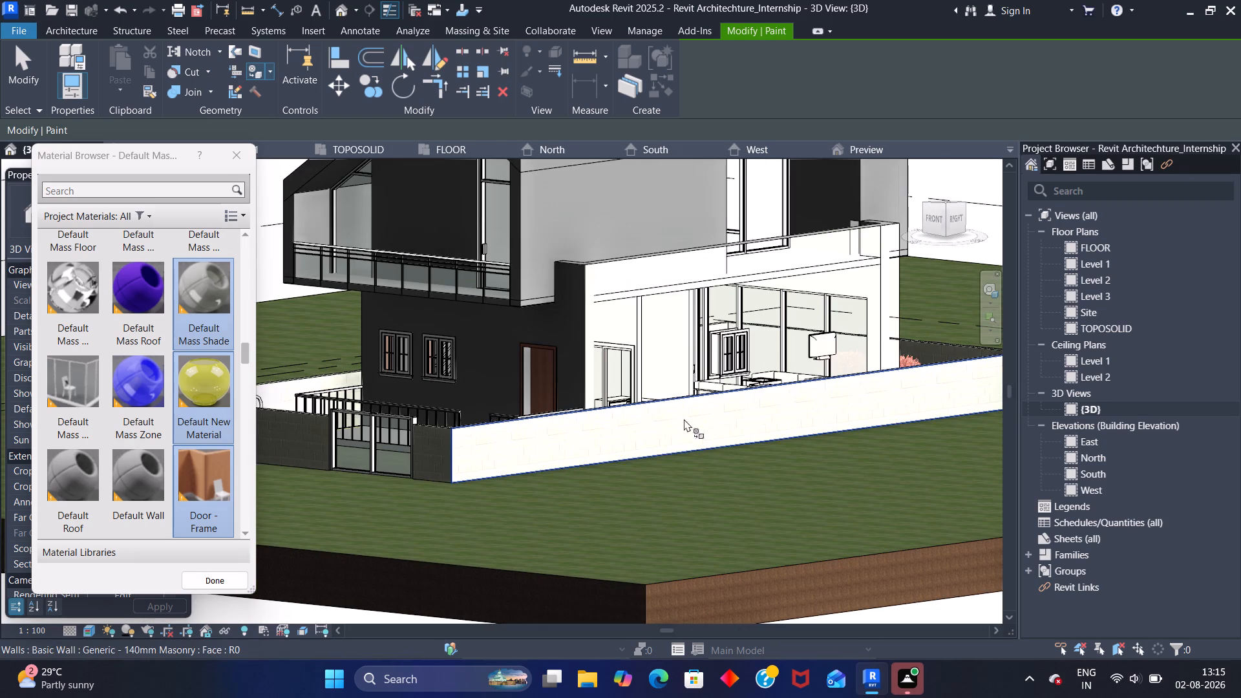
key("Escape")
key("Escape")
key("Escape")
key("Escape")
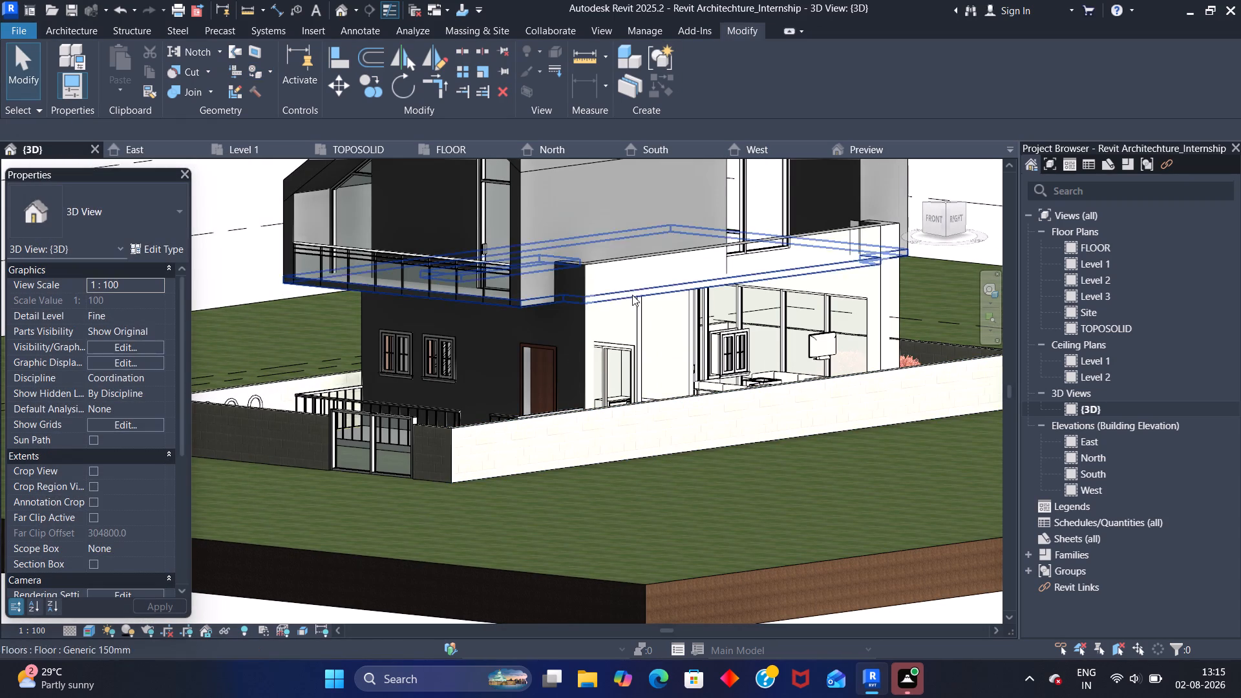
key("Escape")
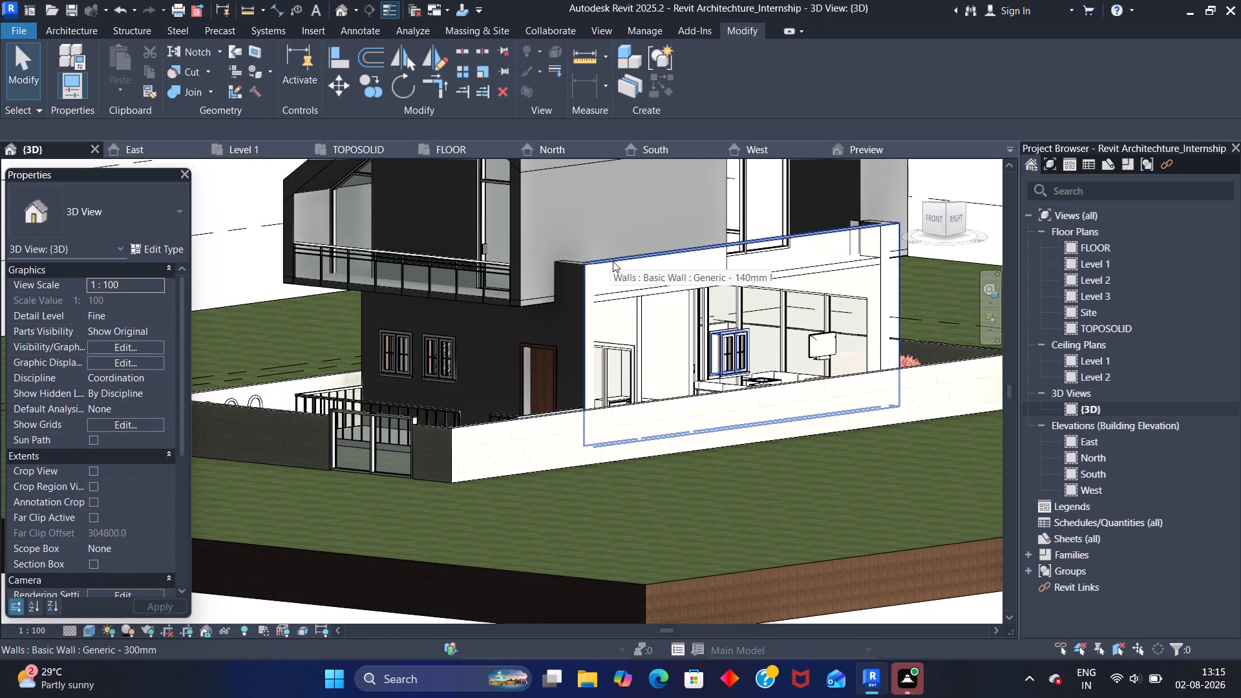
Create a new material for the Structure layer of the long side wall's Generic - 300mm type.
left_click(613, 262)
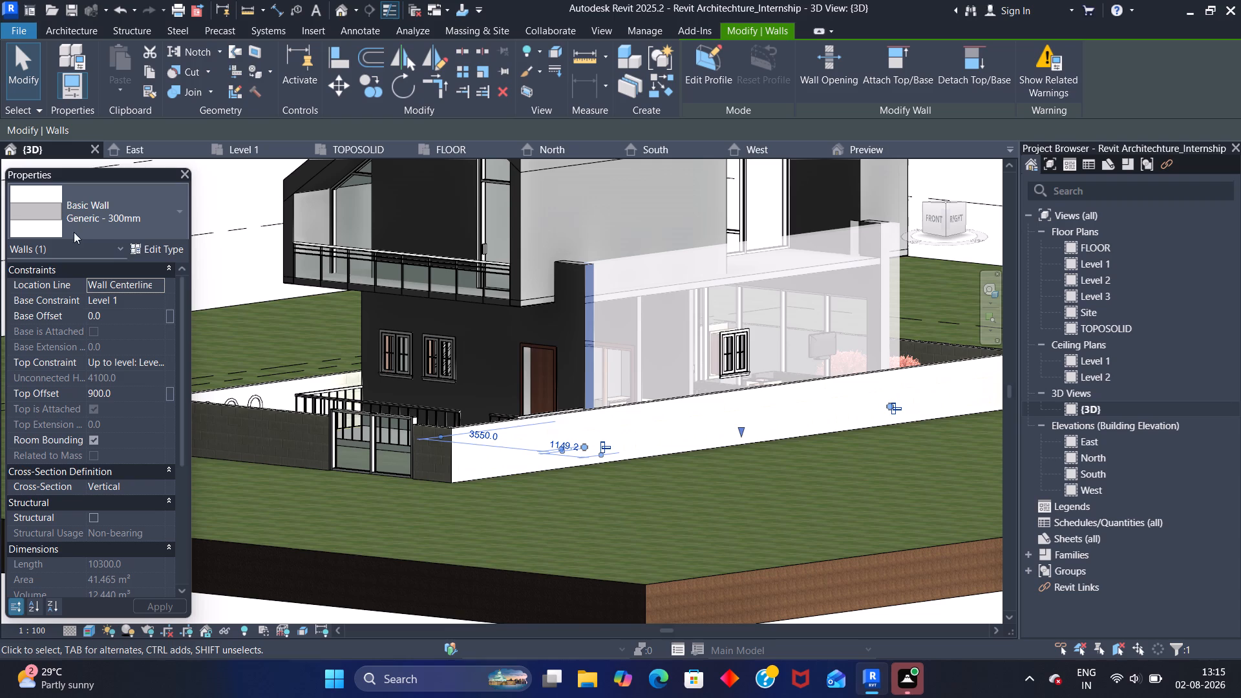
left_click(149, 243)
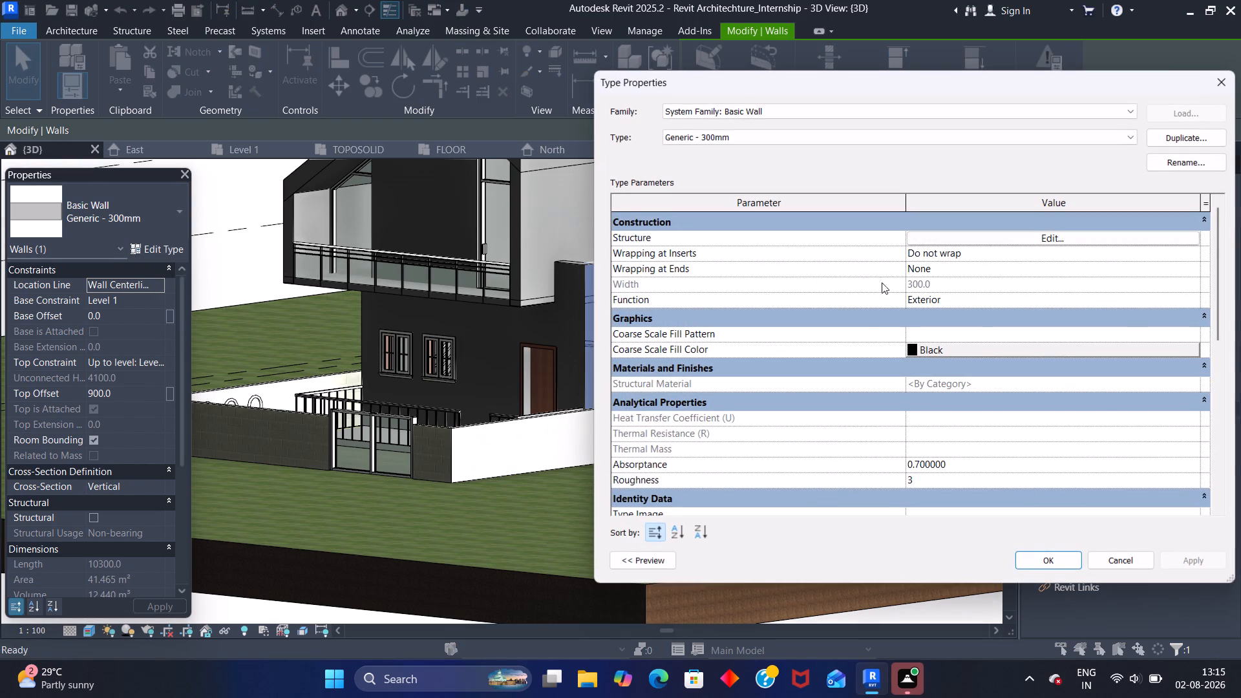
left_click(1077, 240)
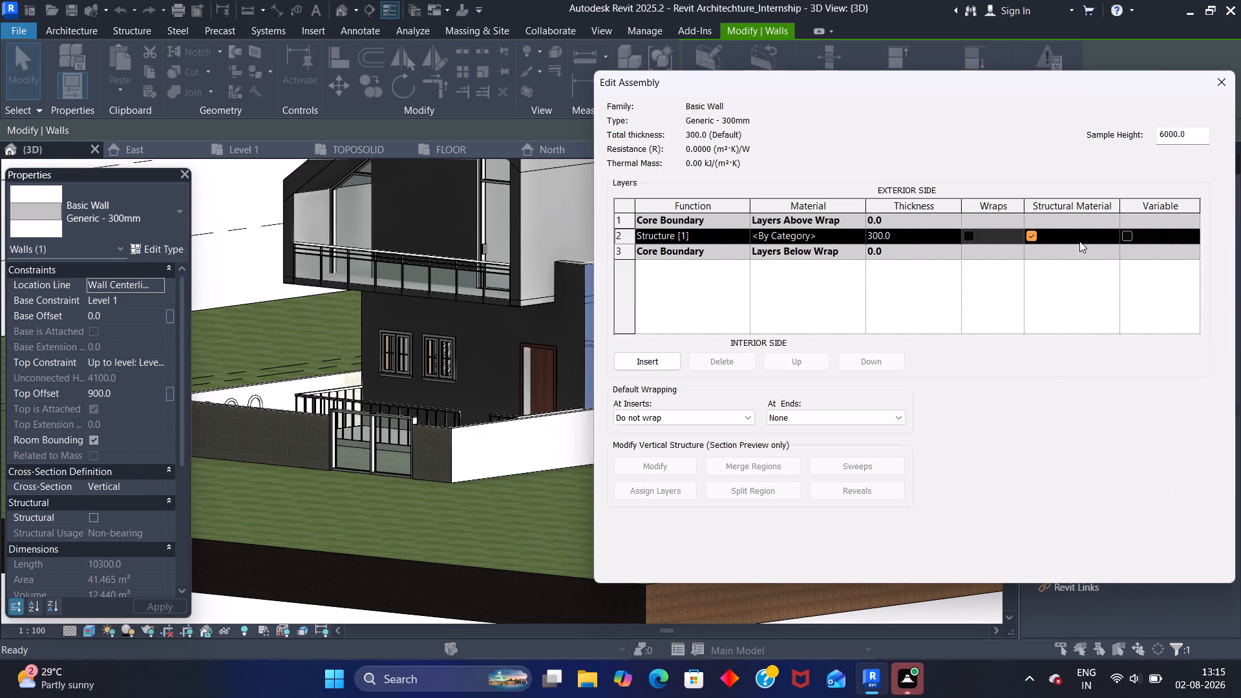
left_click(819, 233)
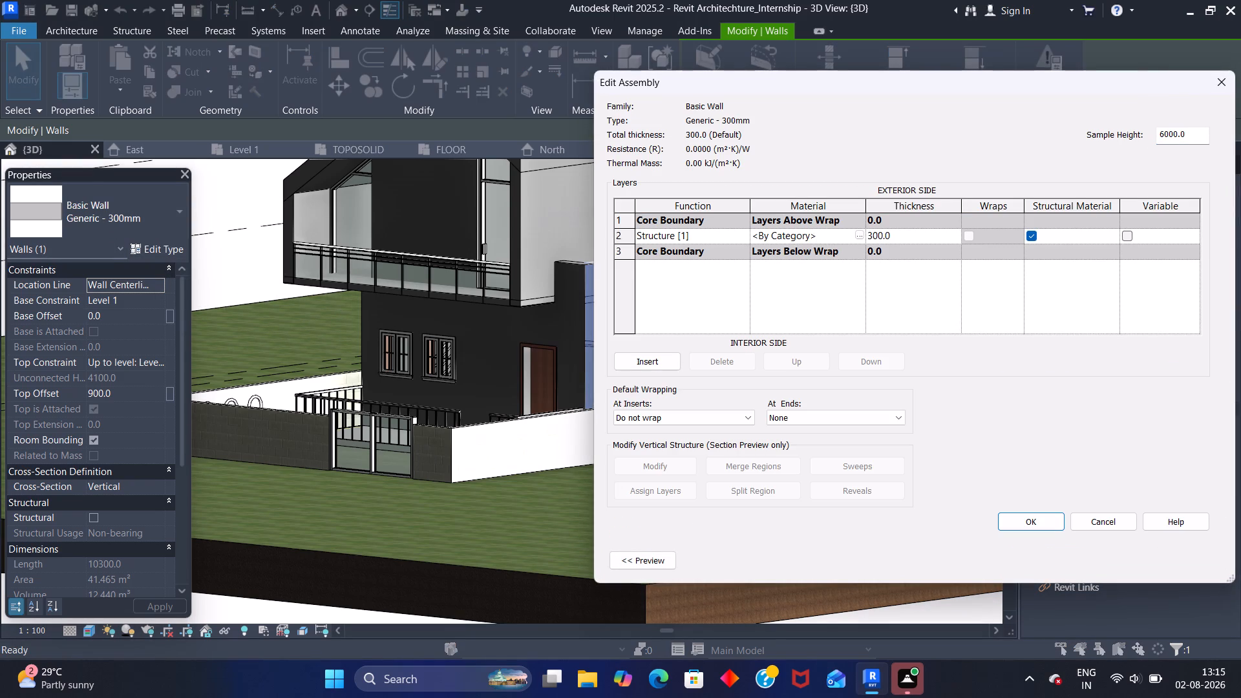
left_click(857, 237)
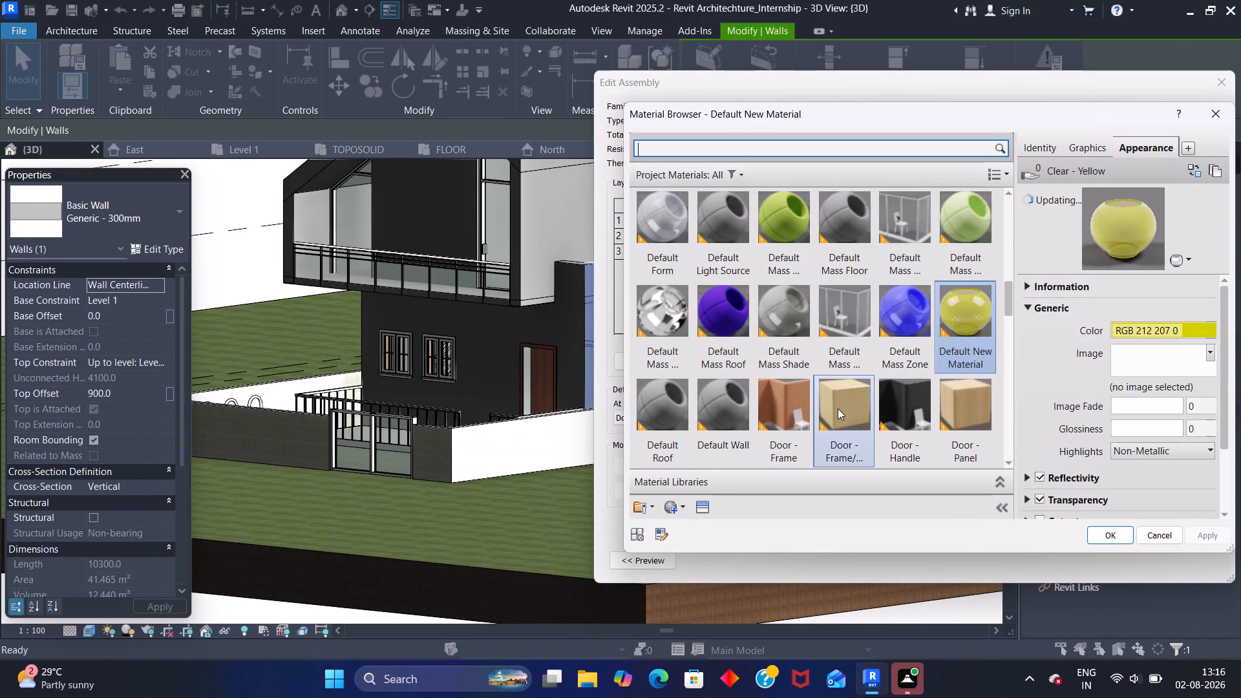
left_click(672, 505)
left_click(685, 523)
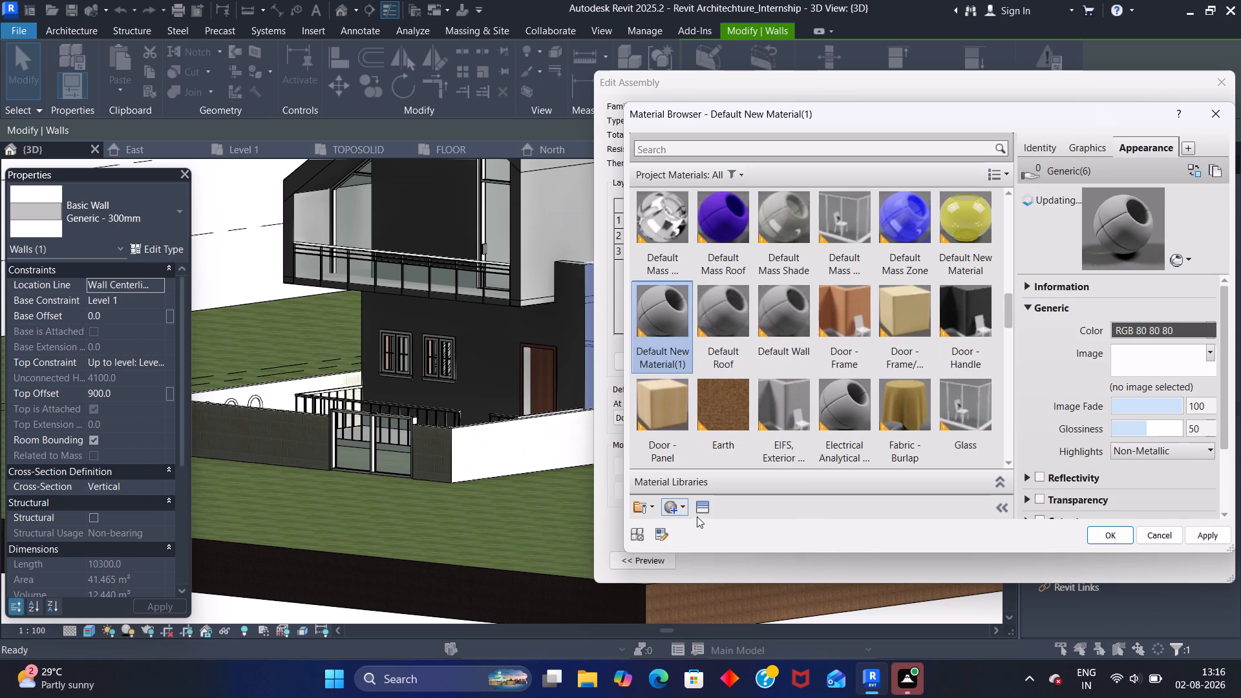
Replace the new material's appearance with Powder Coat (Dark Grey) from the Appearance Library's Paint category.
left_click(704, 508)
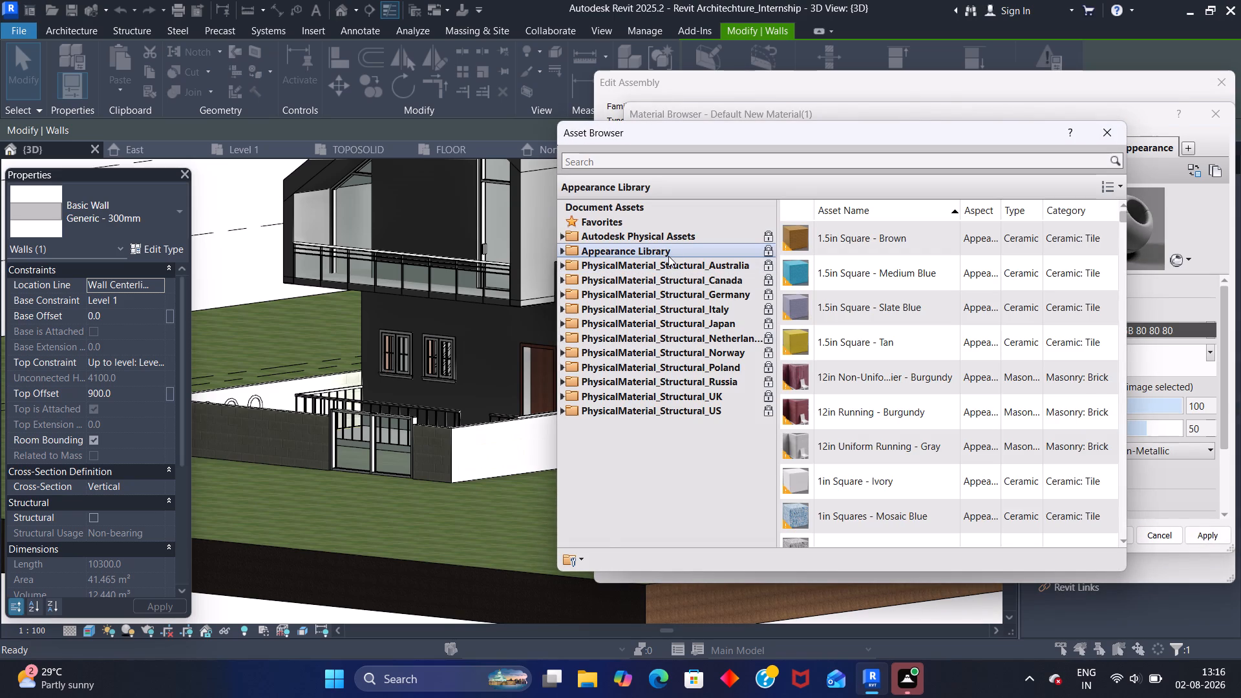
double_click(668, 256)
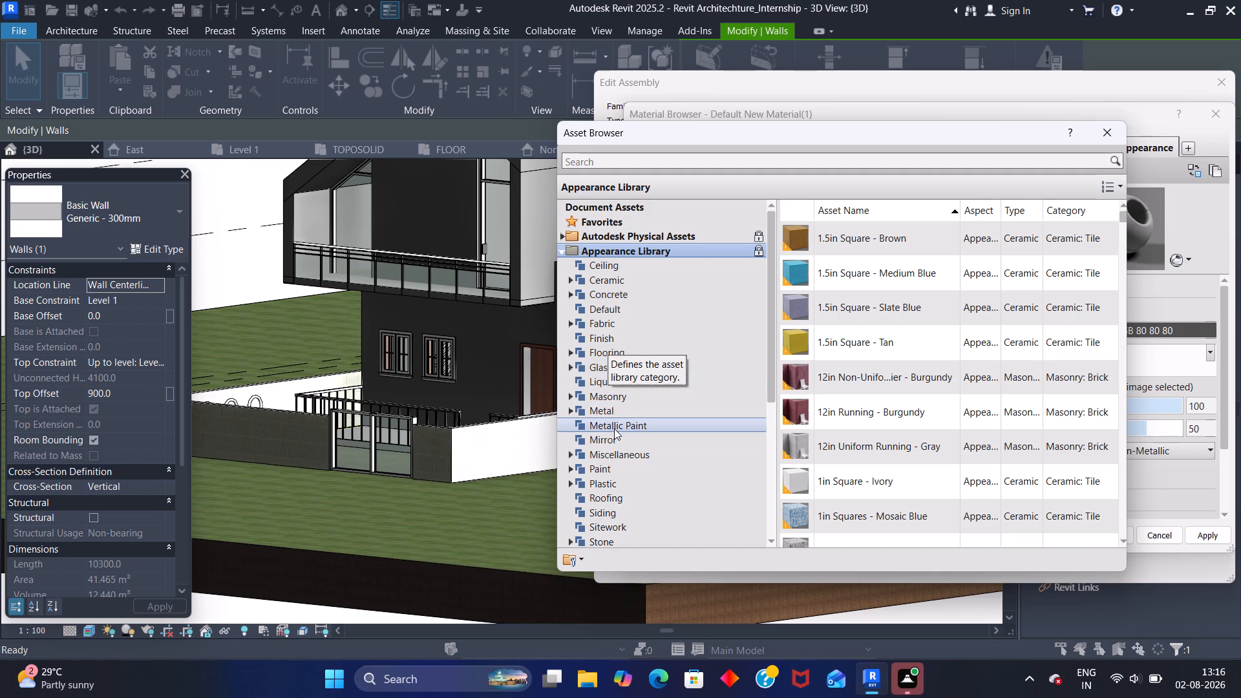
left_click(613, 463)
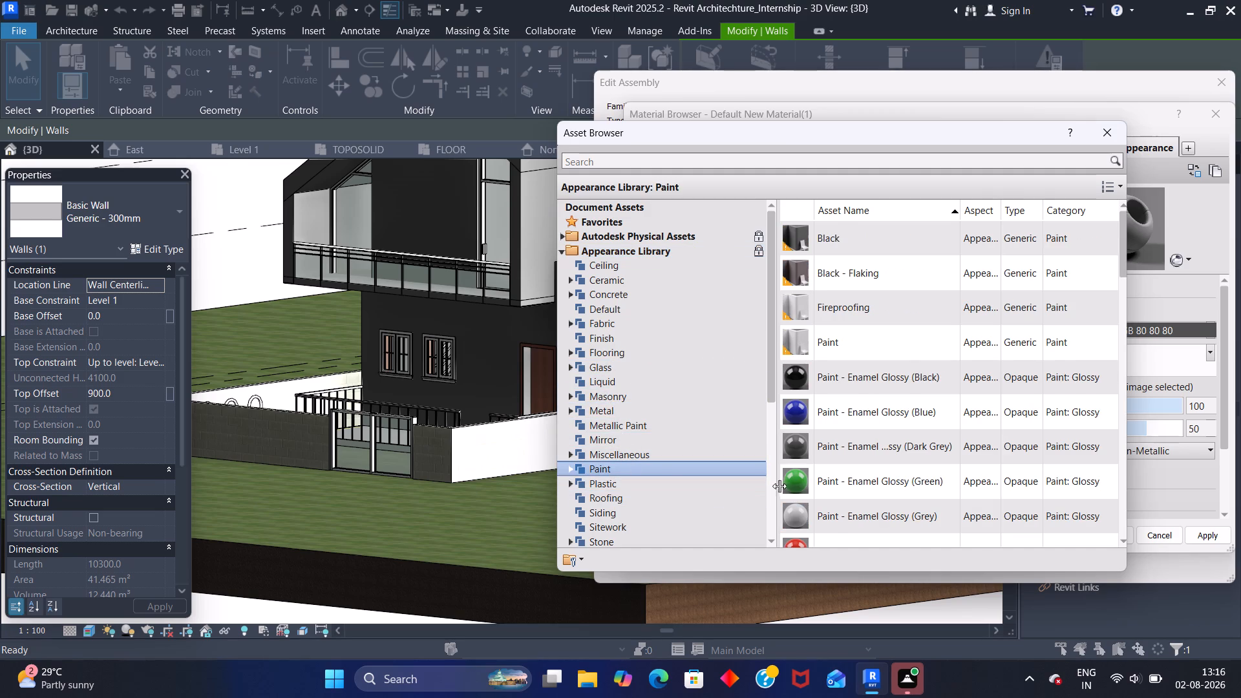
scroll(838, 467, "down", 5)
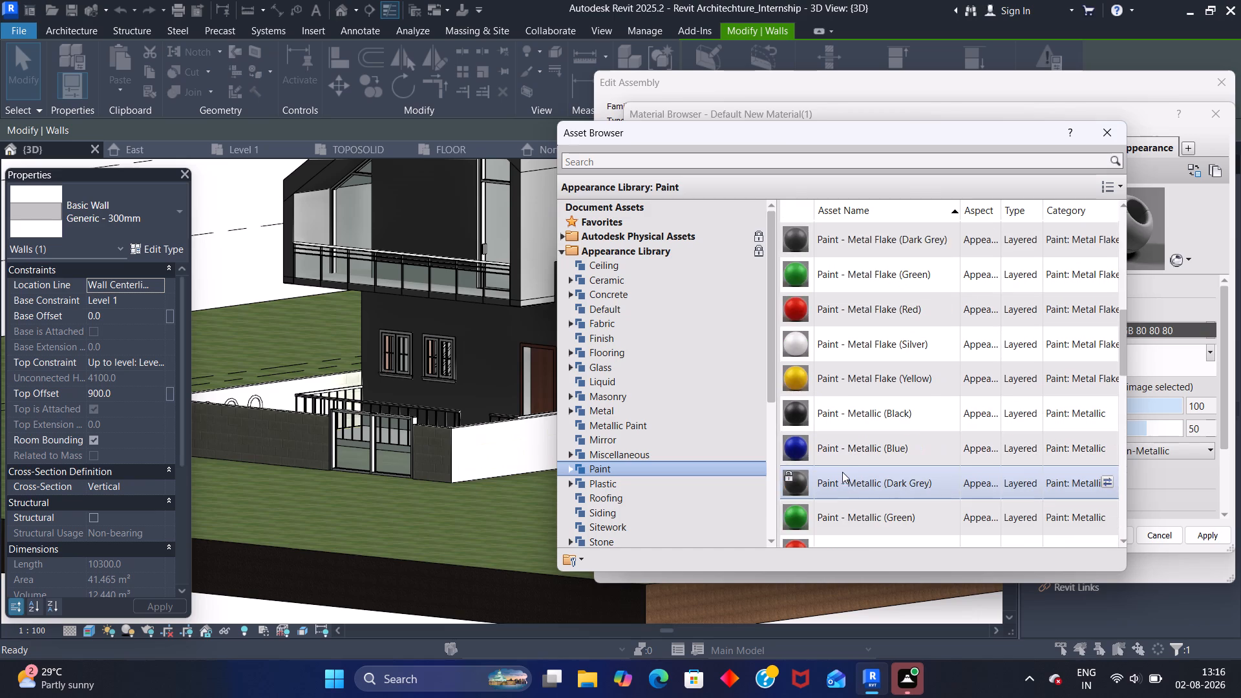
scroll(842, 471, "down", 17)
scroll(847, 460, "up", 1)
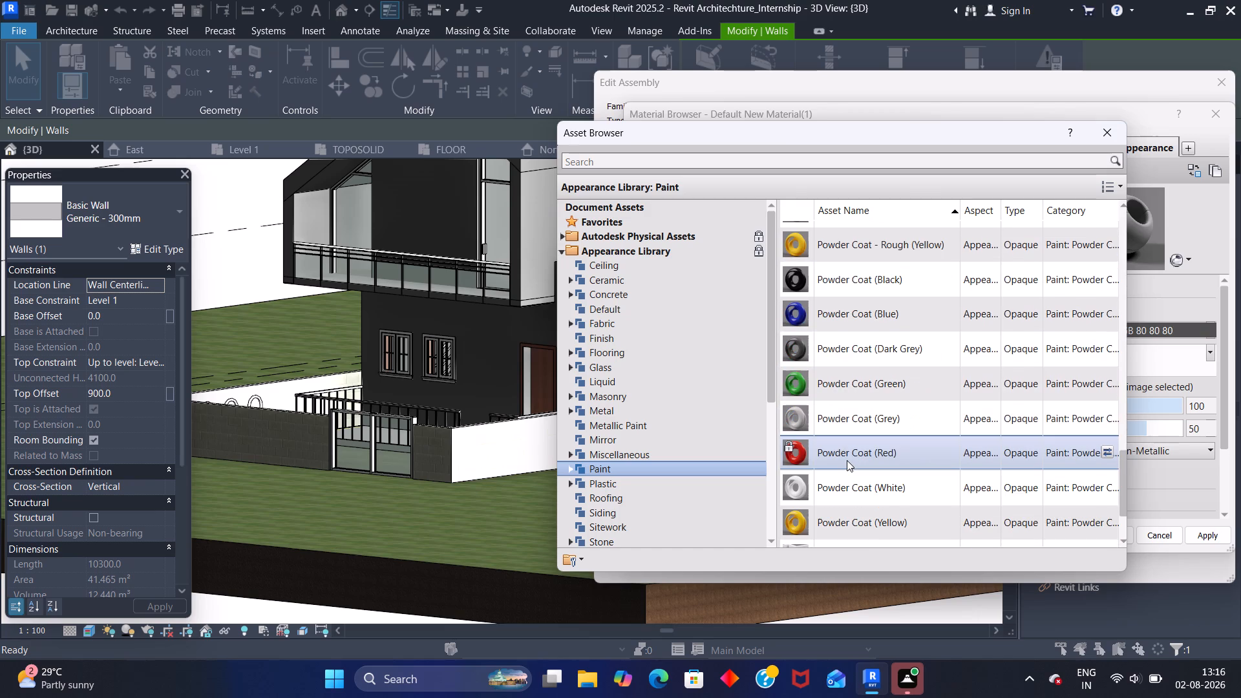
scroll(847, 460, "down", 2)
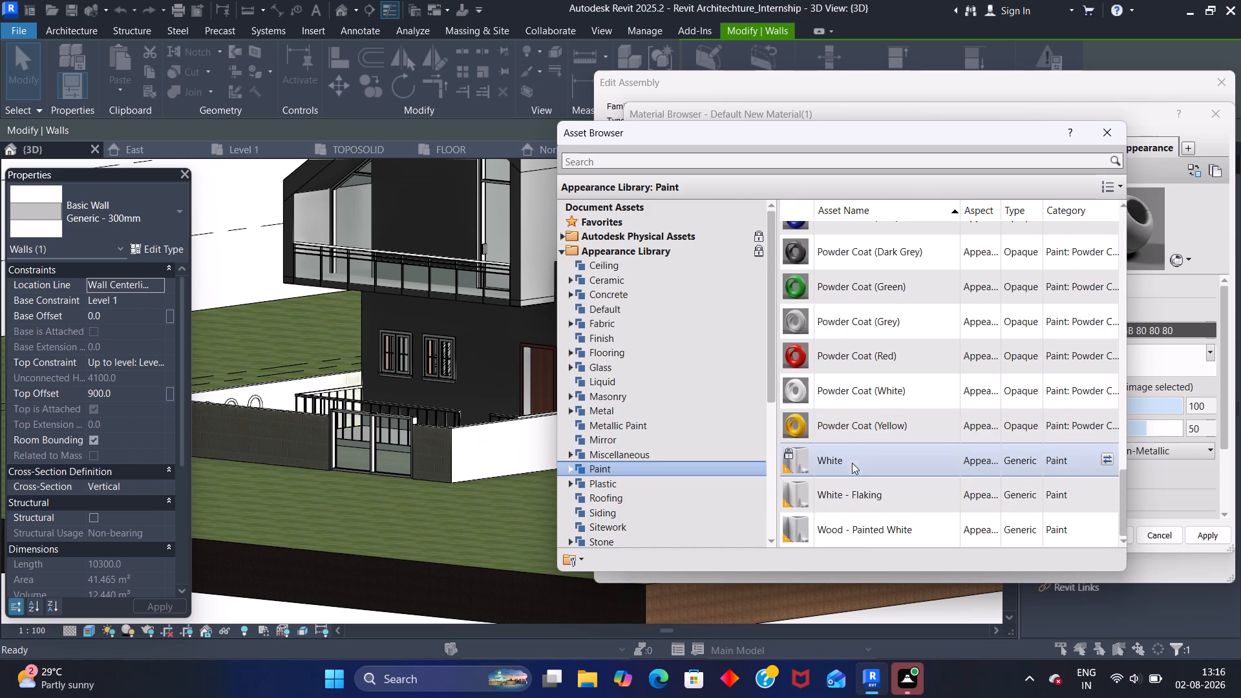
scroll(862, 510, "up", 2)
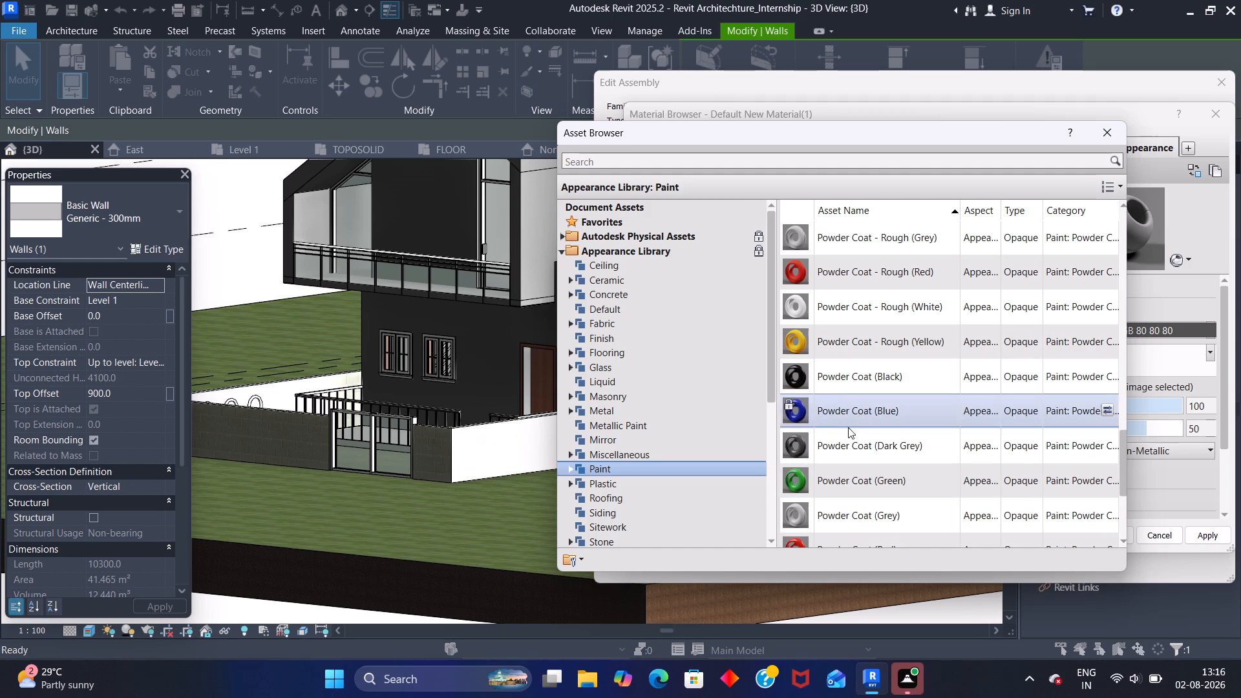
left_click(849, 445)
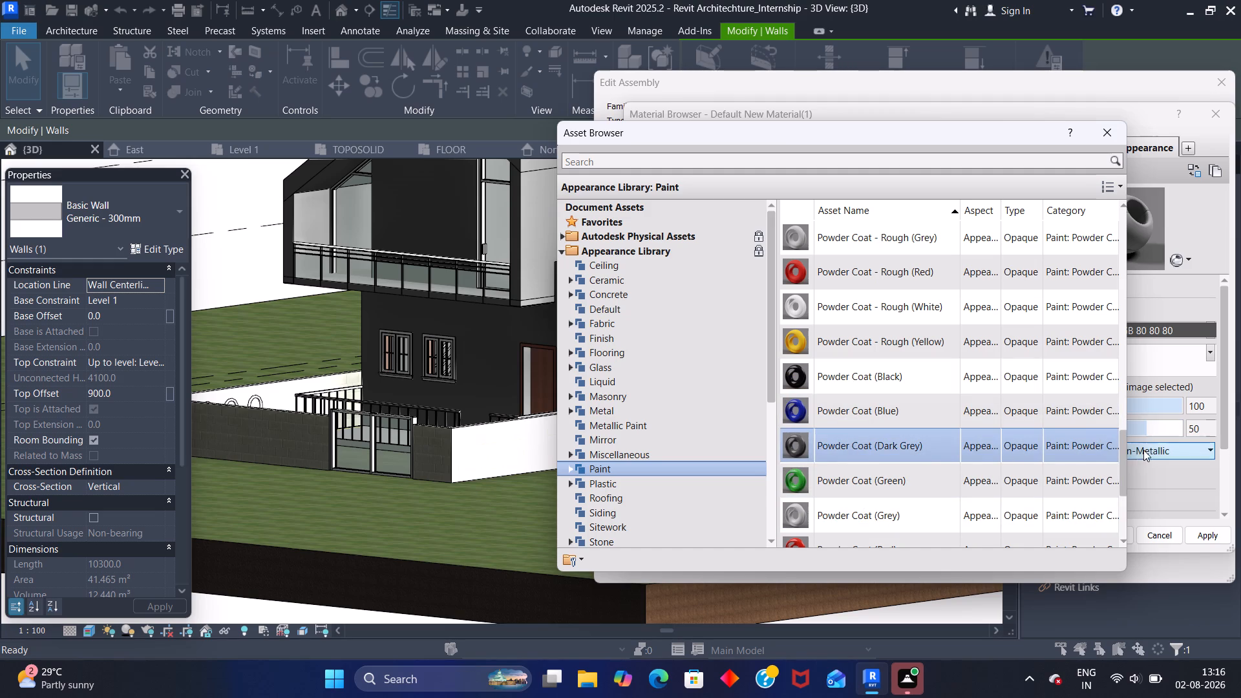
left_click(1103, 443)
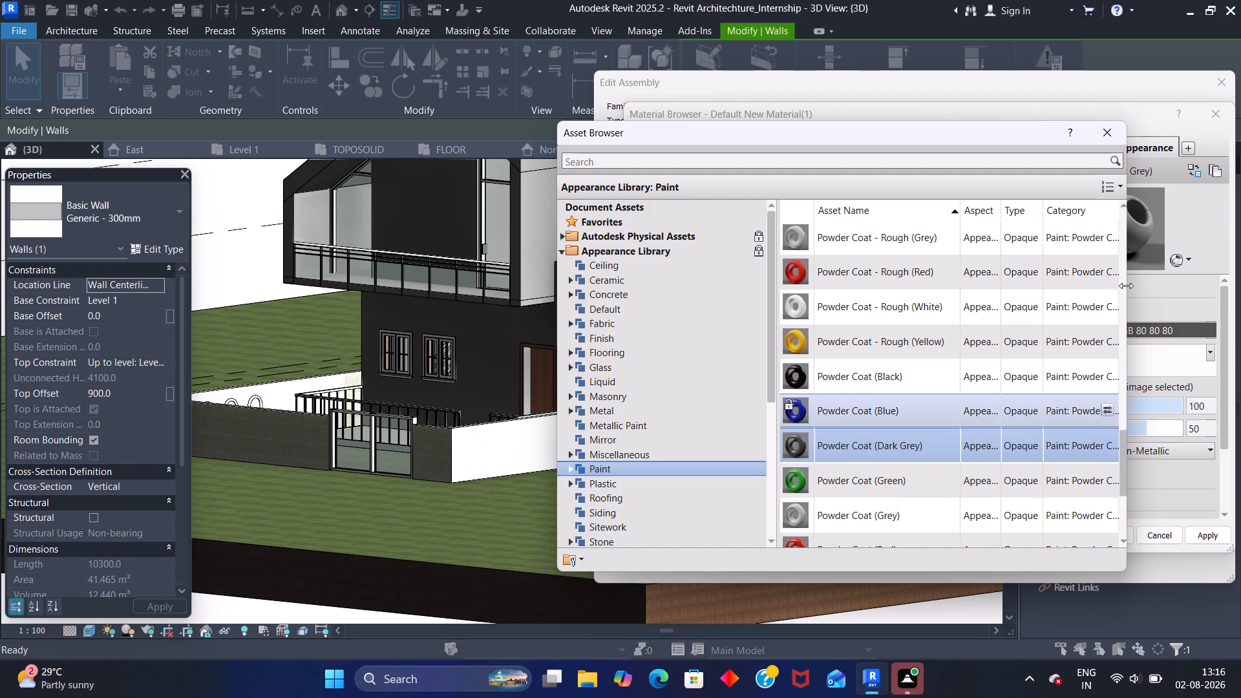
left_click(1107, 132)
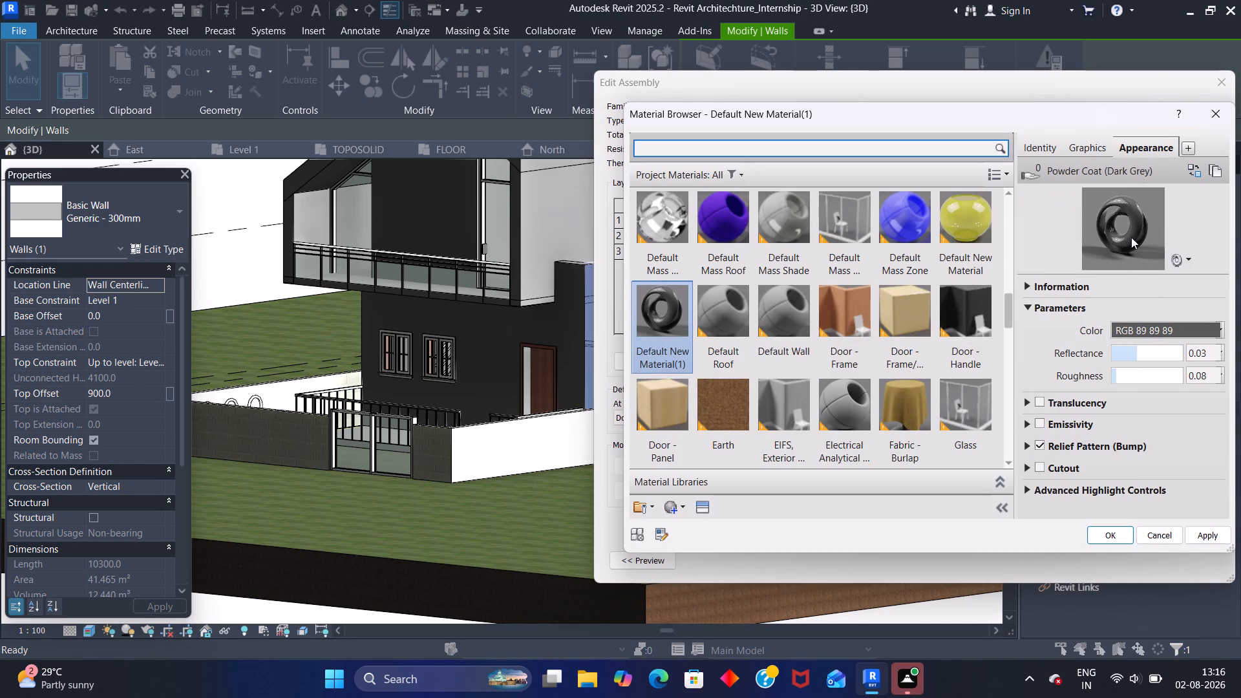
Set the new material's shading to use its render appearance and apply it to the Generic - 300mm wall type's Structure layer.
left_click(1090, 140)
left_click(1116, 193)
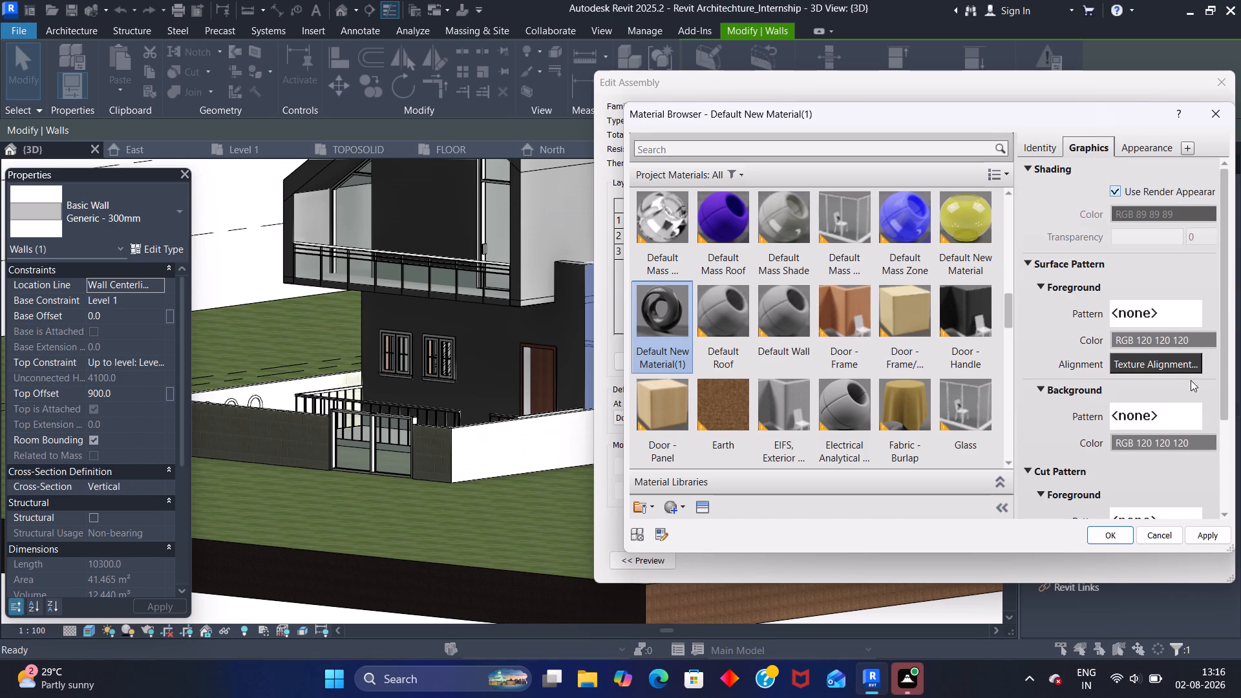
left_click(1213, 536)
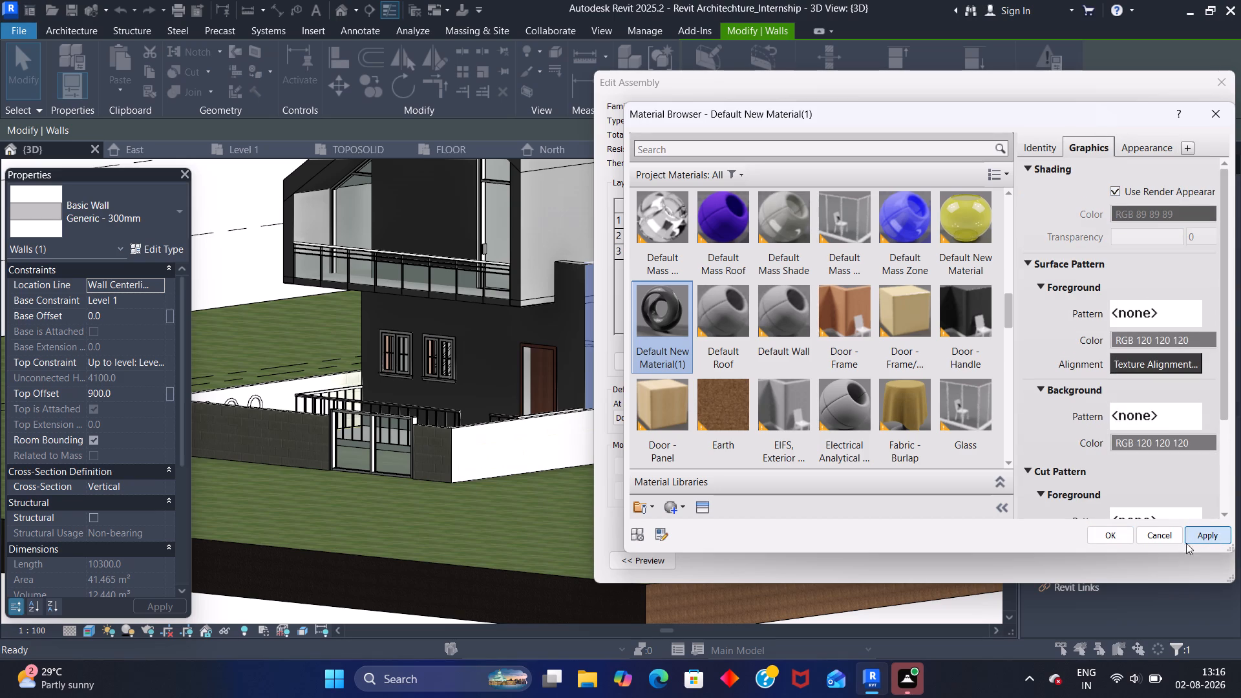
left_click(1107, 534)
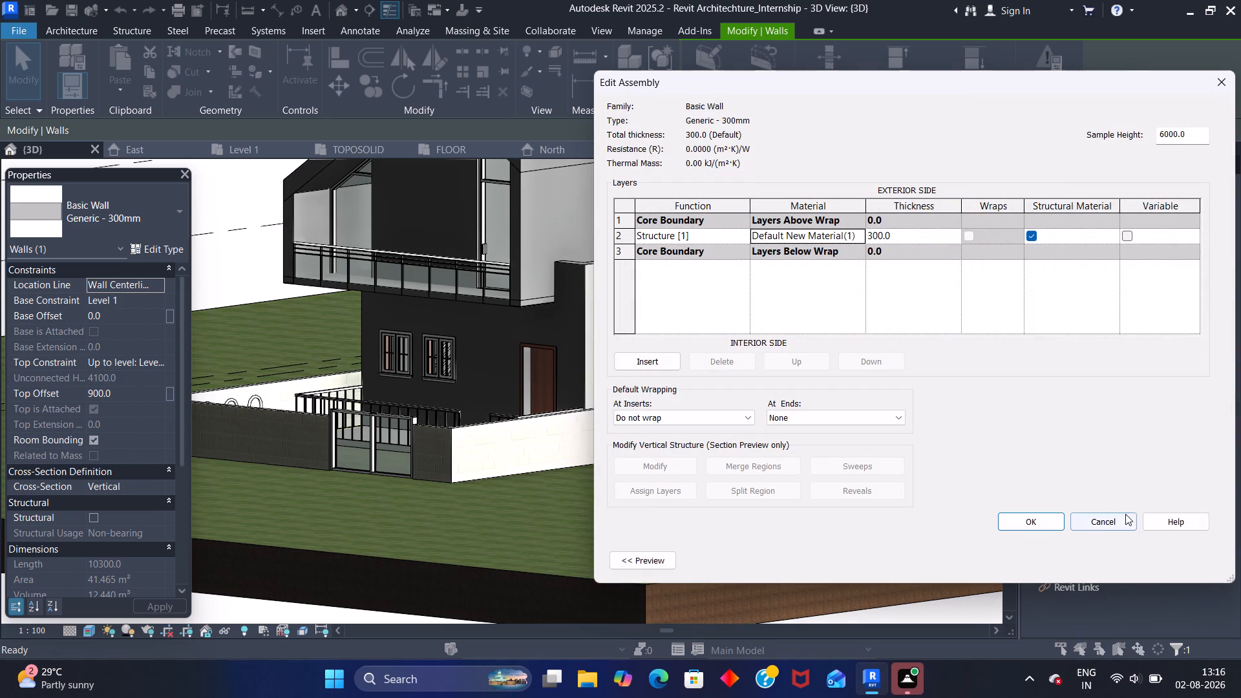
left_click(1034, 518)
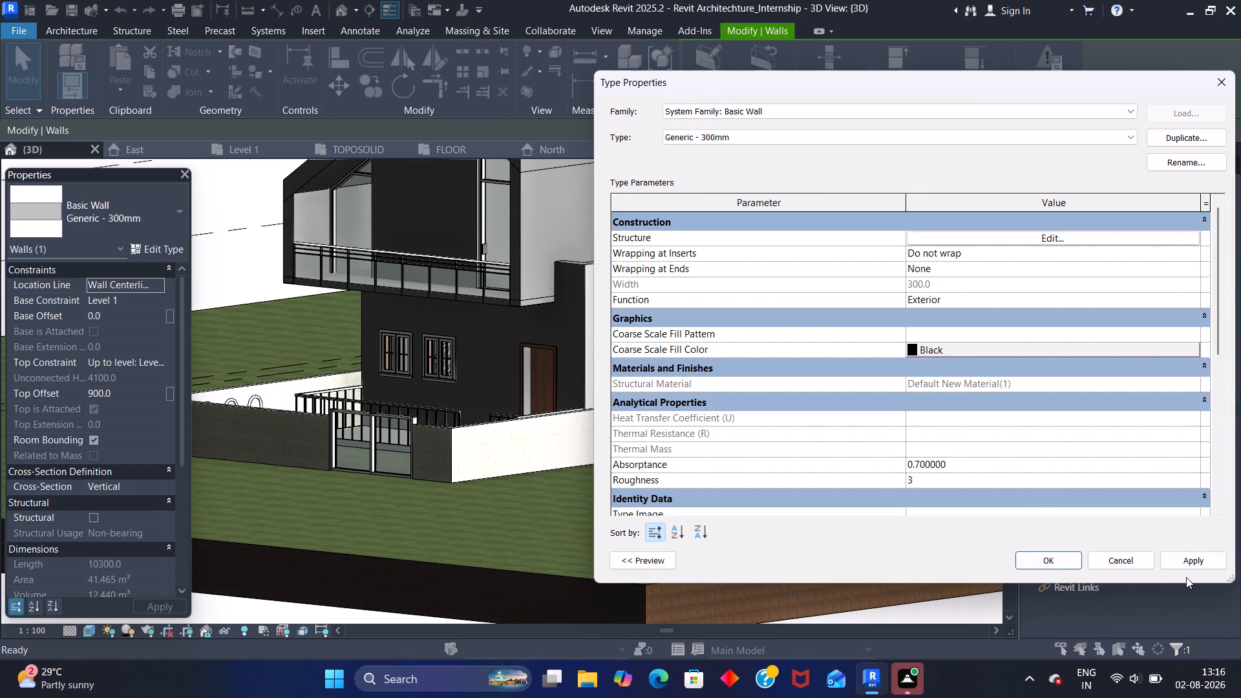
left_click(1193, 565)
left_click(1061, 560)
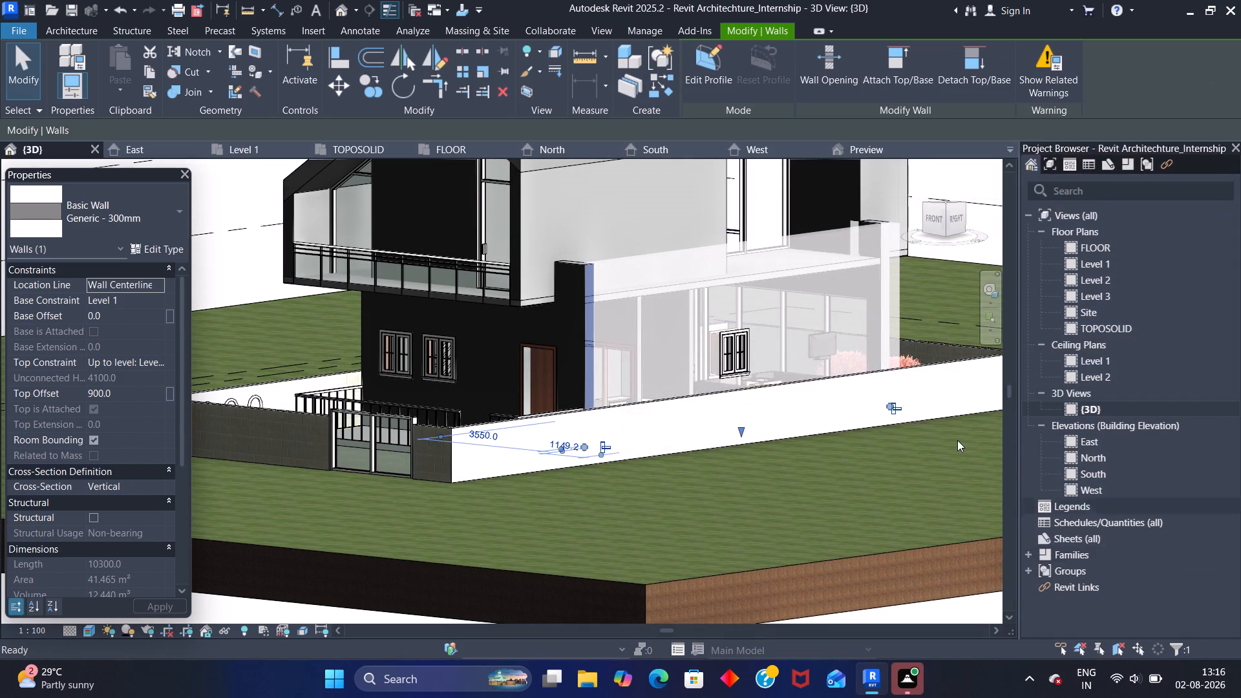
left_click(798, 461)
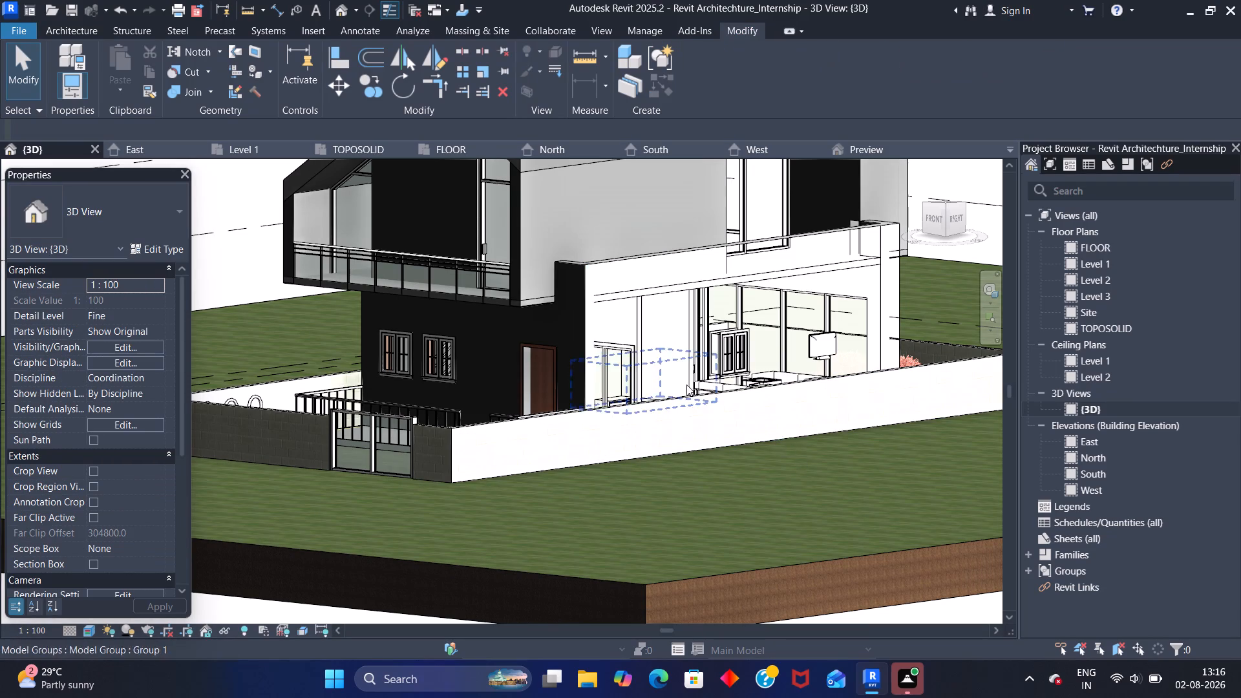
Examine the house's long side wall, front facade and entry gate in the 3D view.
scroll(644, 507, "down", 2)
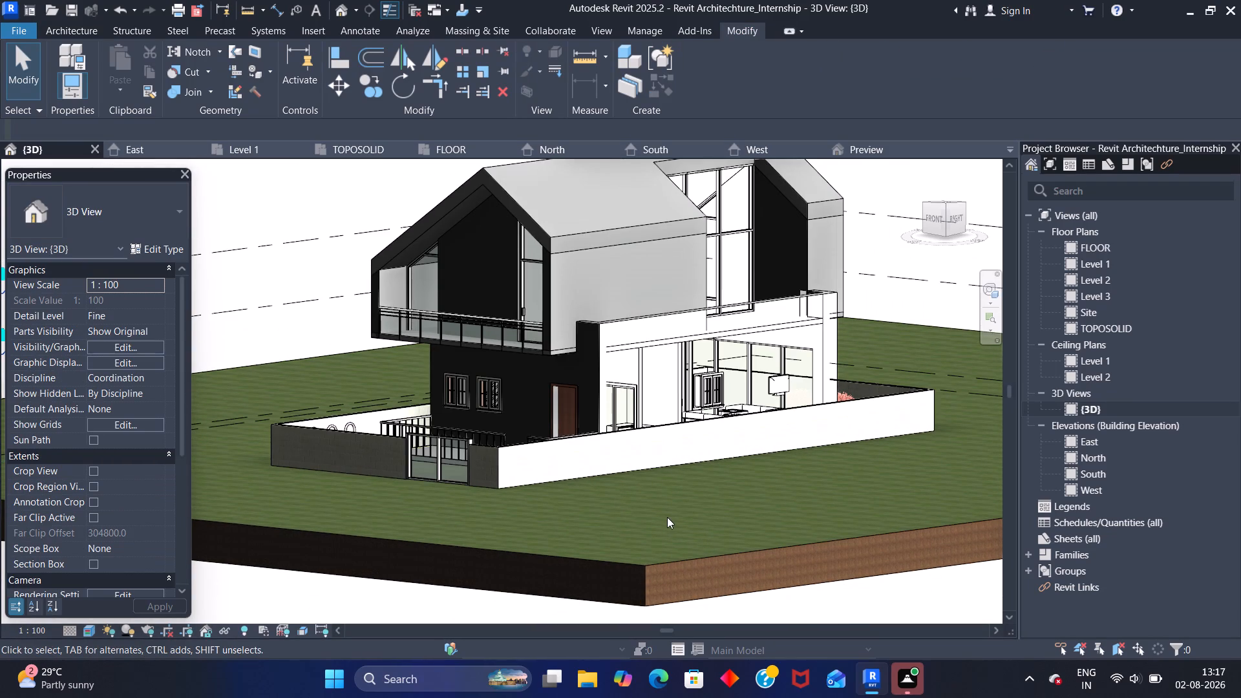
middle_click_drag(651, 514, 700, 514)
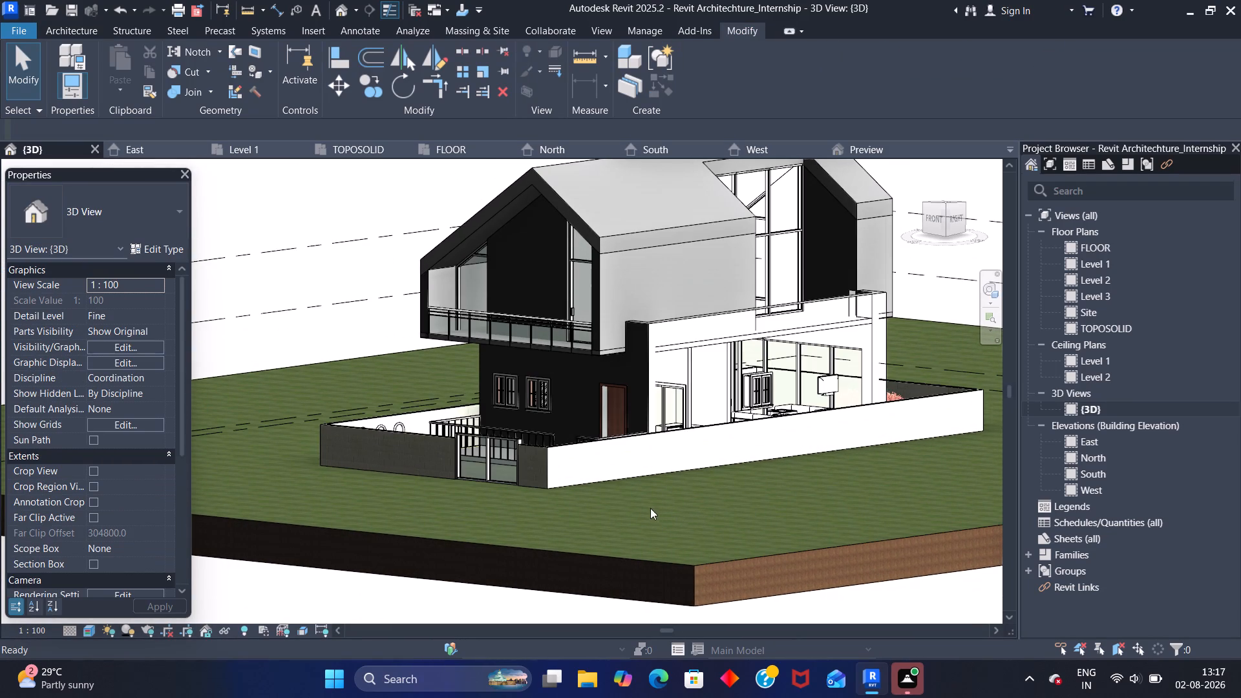
left_click(86, 626)
left_click(109, 619)
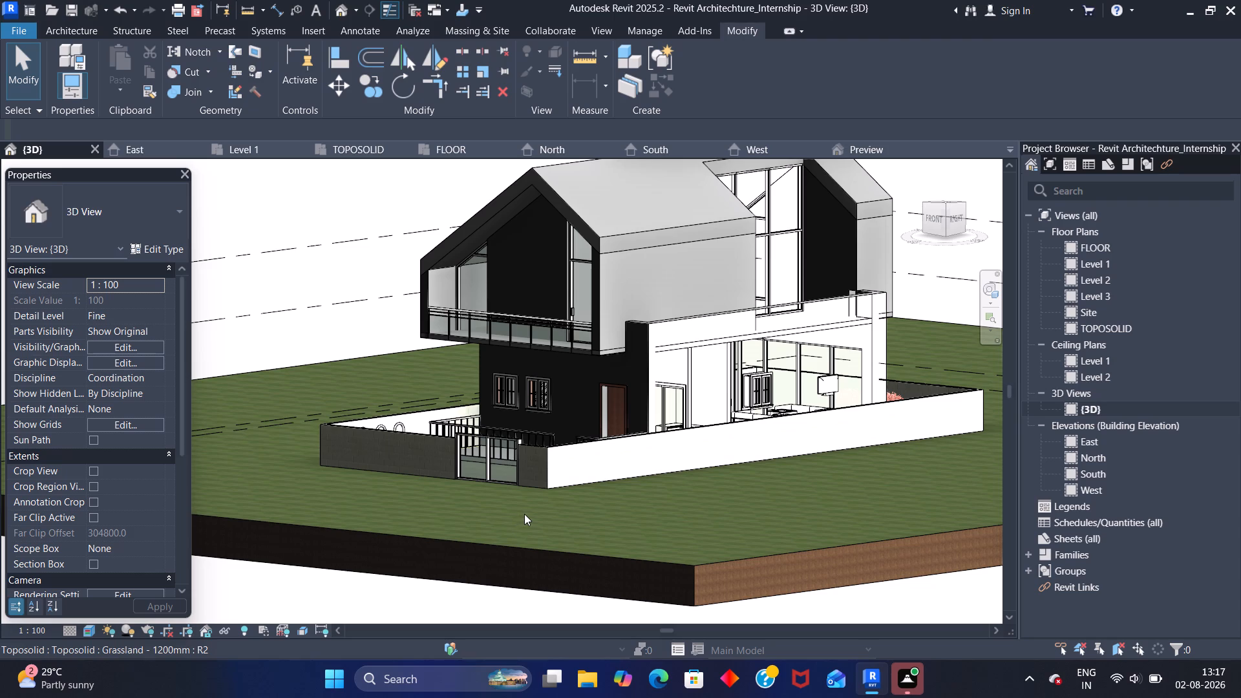
scroll(432, 479, "down", 1, "shift")
middle_click_drag(430, 479, 522, 494, "shift")
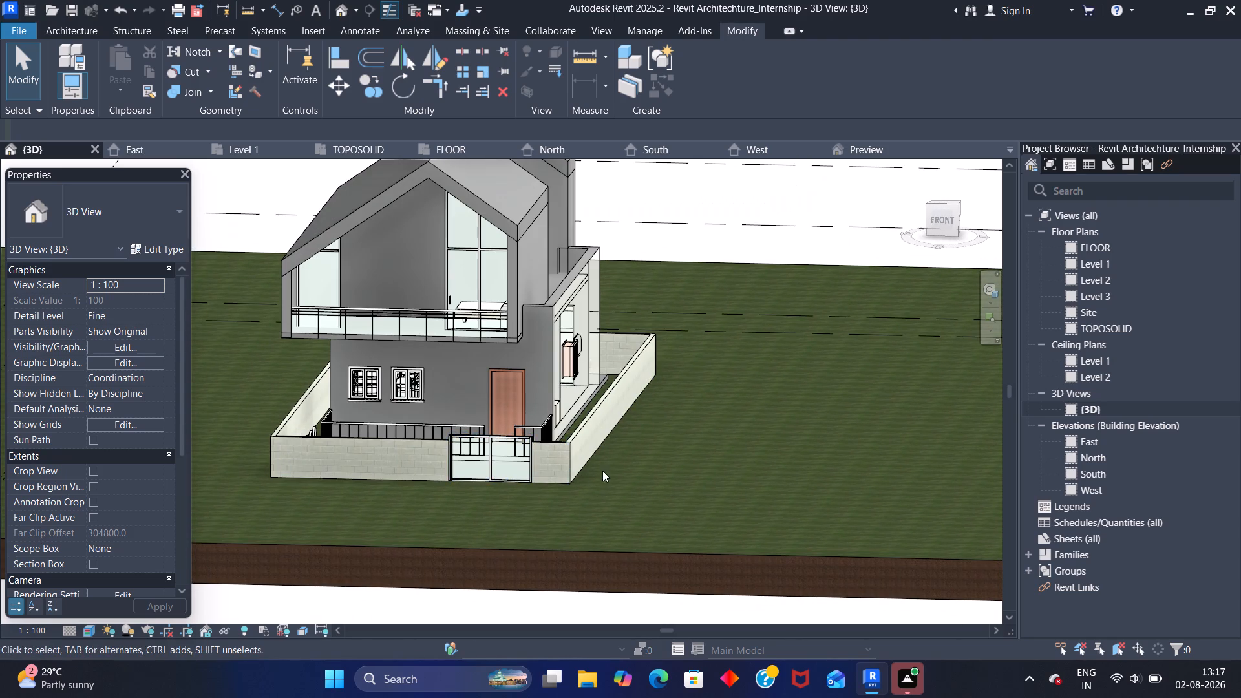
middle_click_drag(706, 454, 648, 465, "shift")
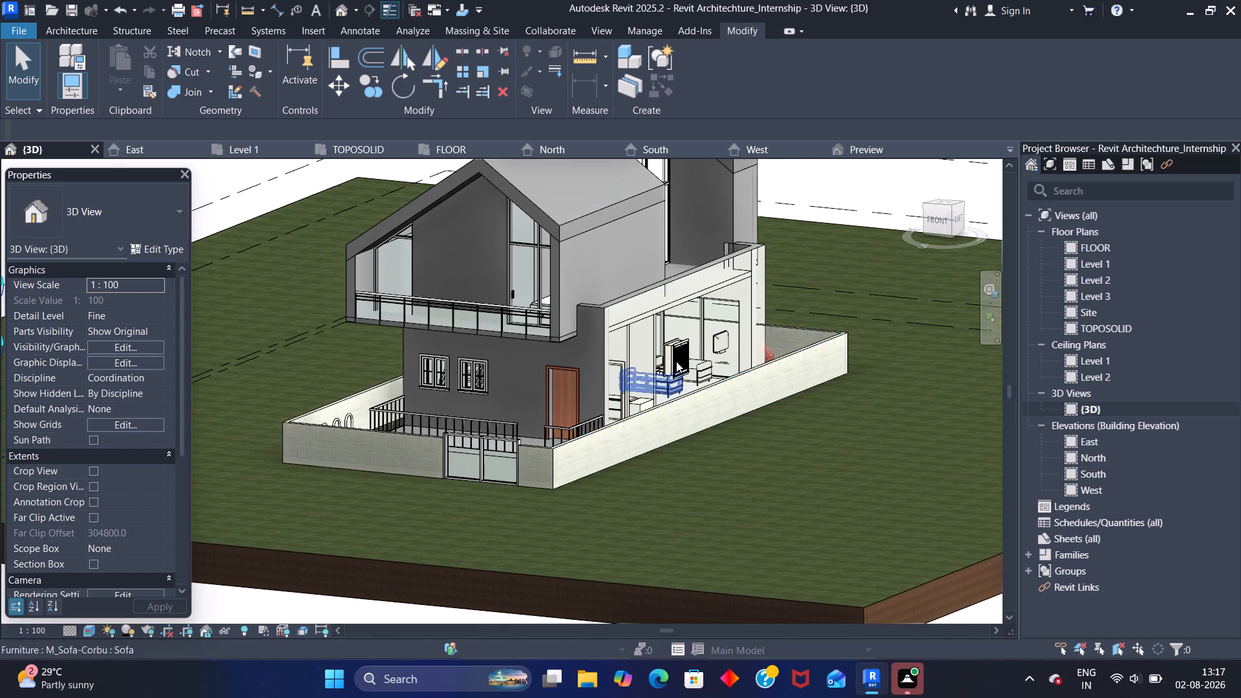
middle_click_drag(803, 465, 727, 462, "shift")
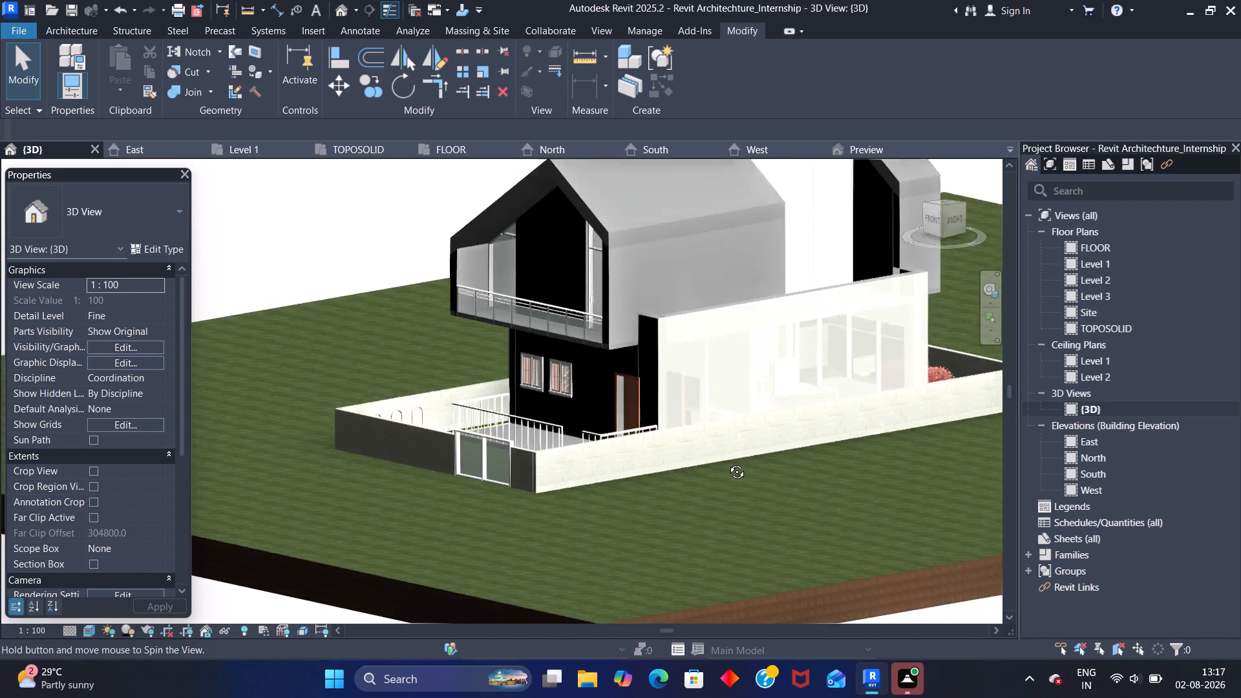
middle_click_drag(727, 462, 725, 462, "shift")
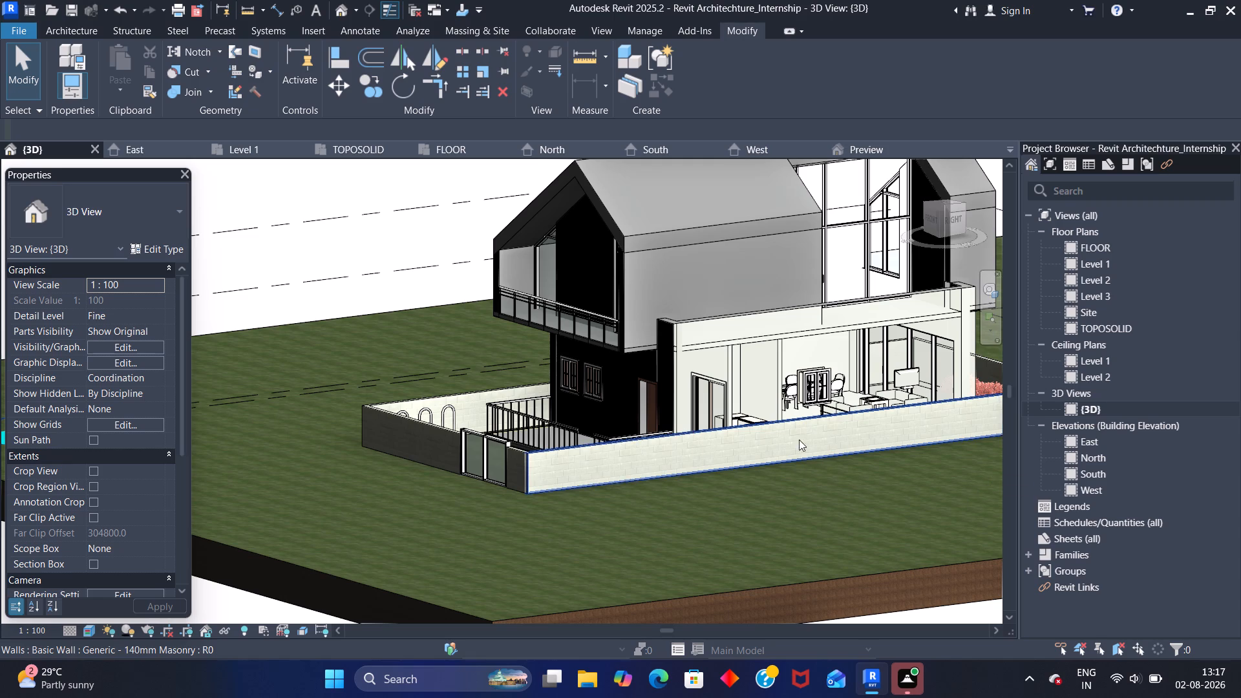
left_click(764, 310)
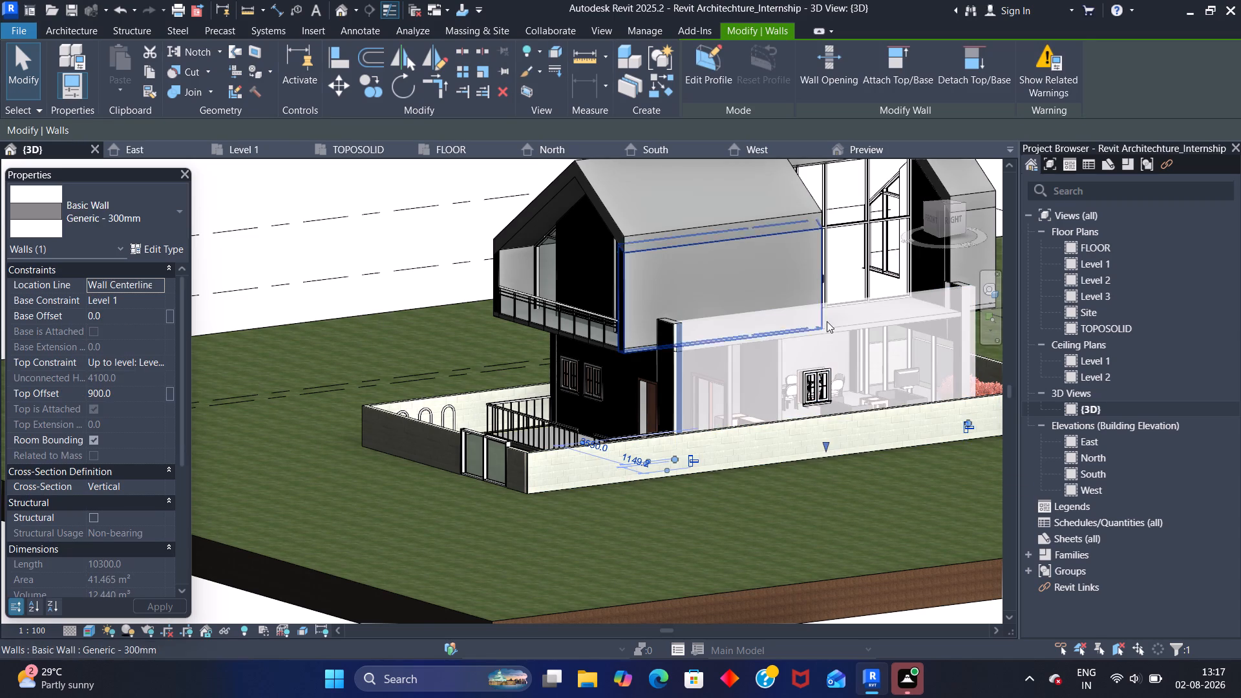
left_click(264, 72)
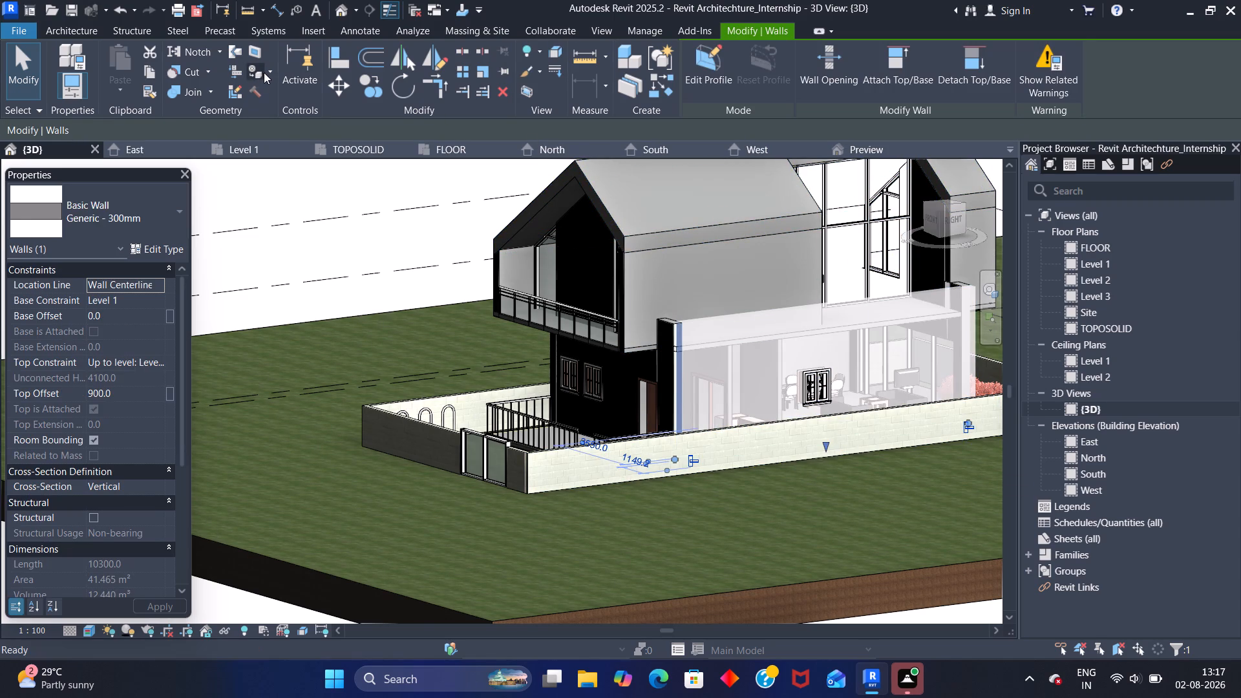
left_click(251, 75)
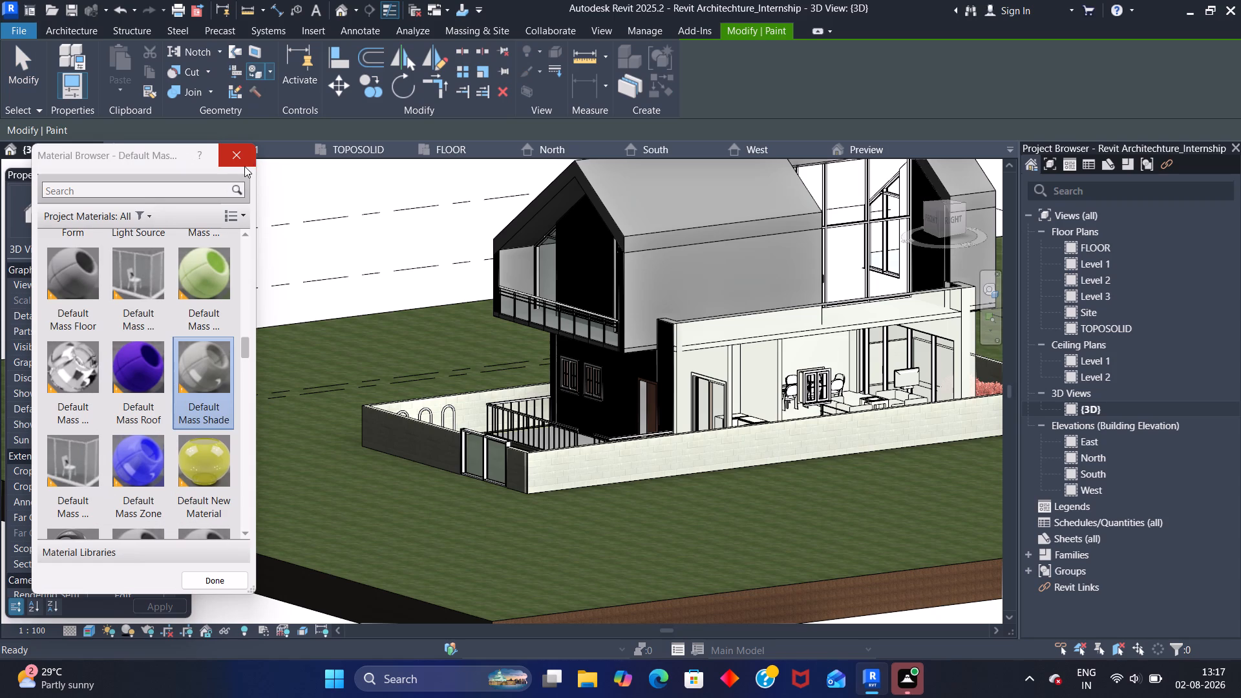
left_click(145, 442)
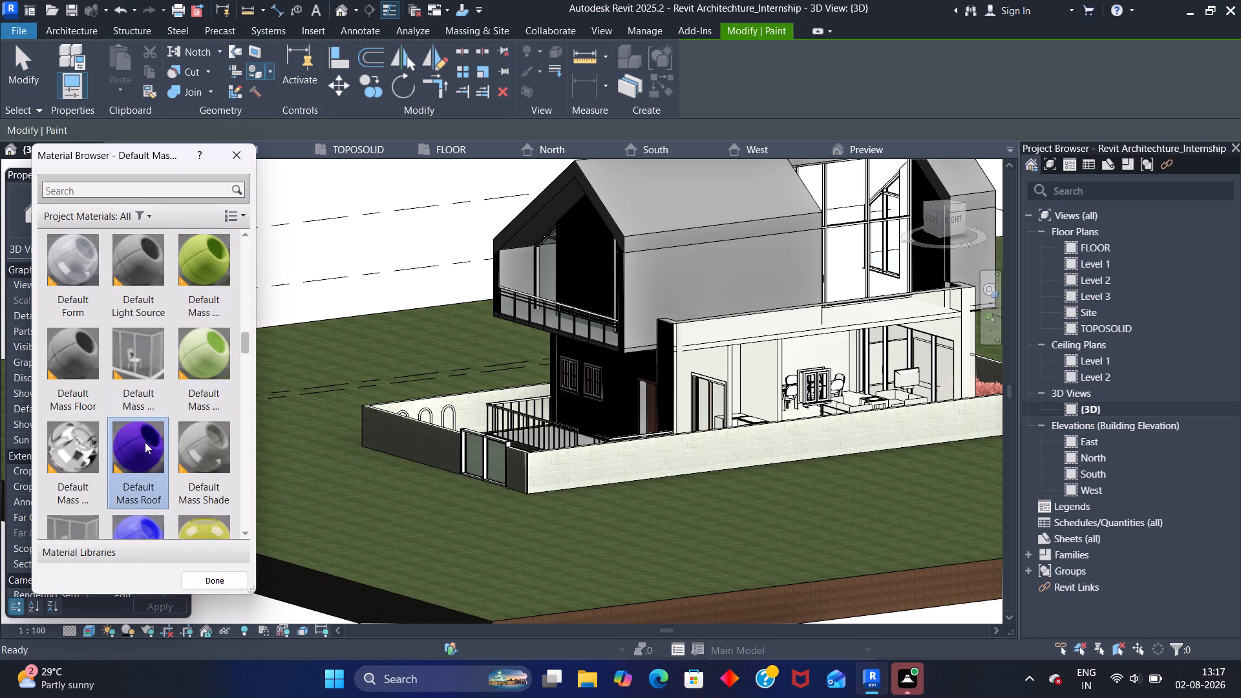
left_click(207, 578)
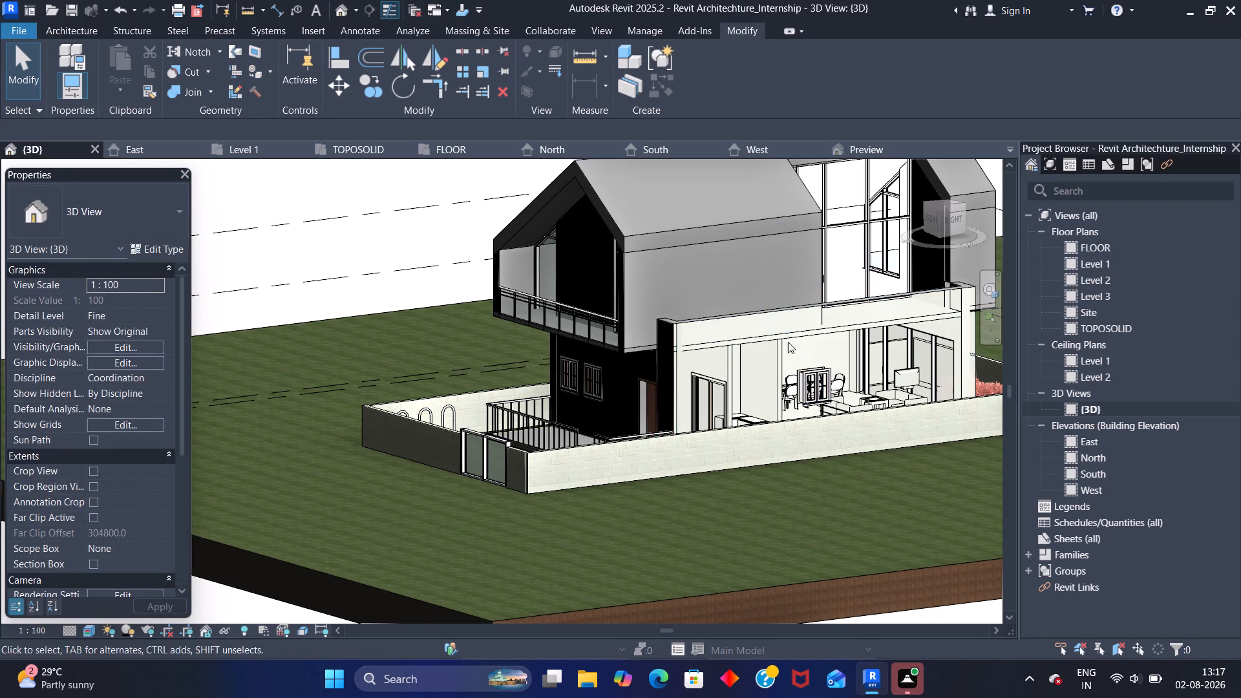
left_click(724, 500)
Create a new material for the Structure layer of the long side wall's Generic - 300mm type.
left_click(772, 310)
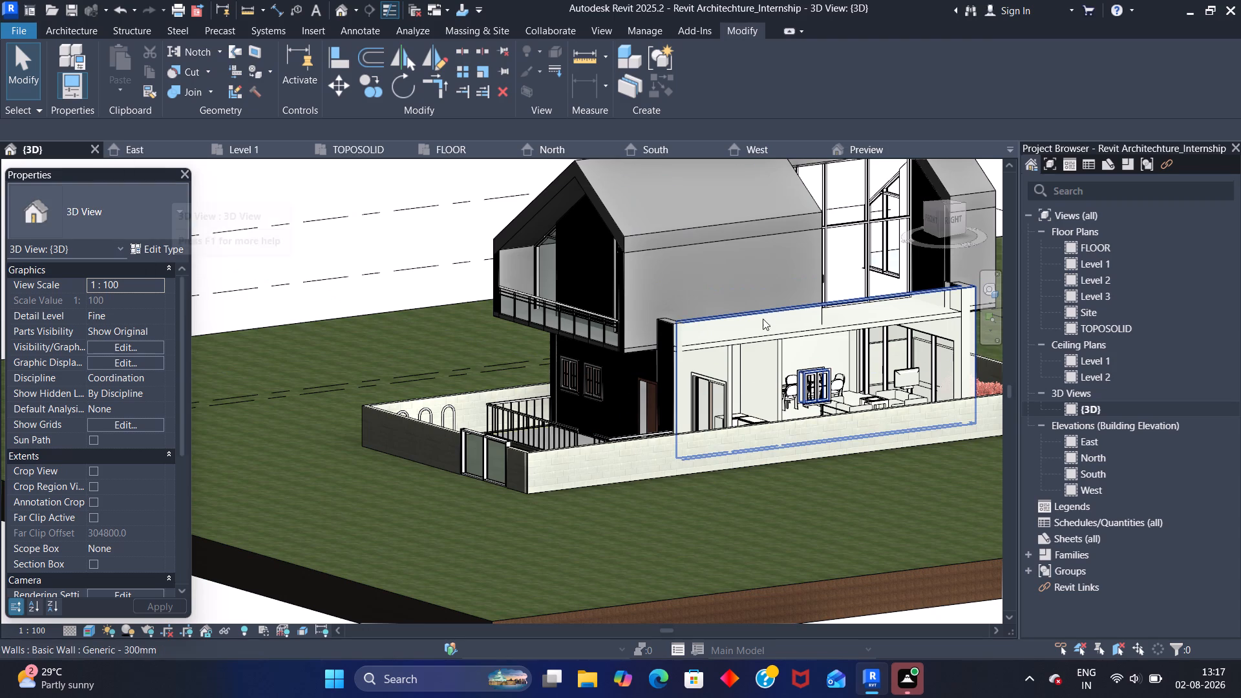
left_click(157, 248)
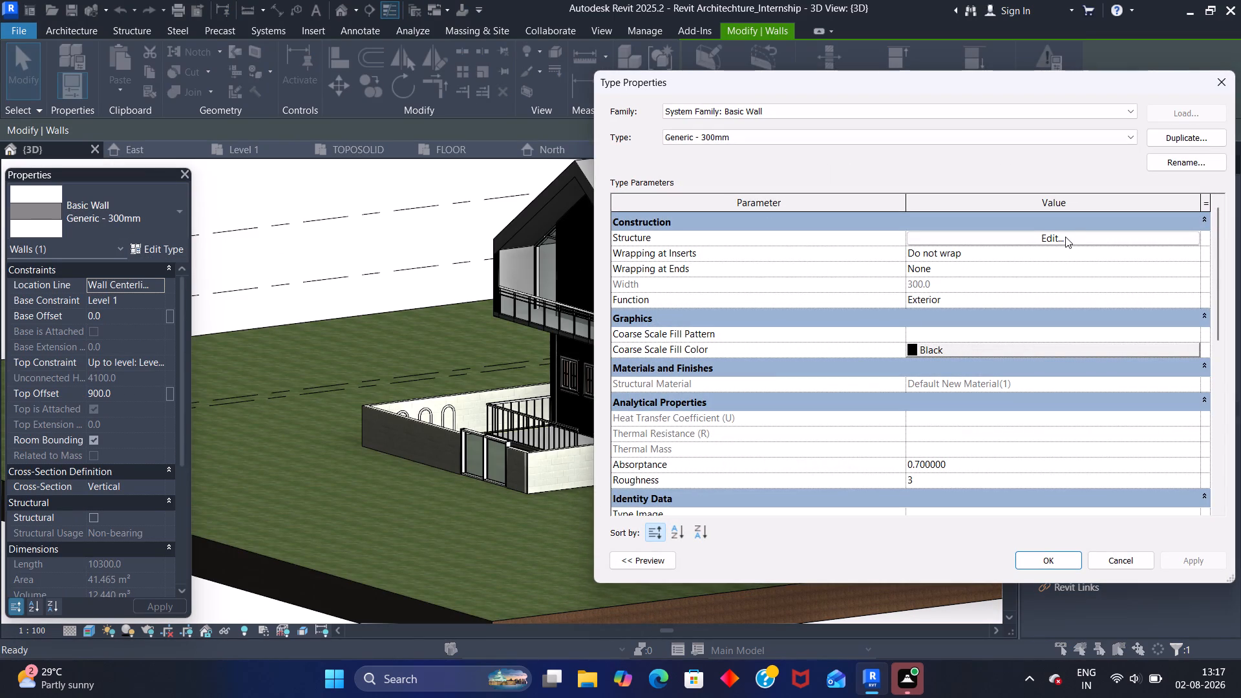
left_click(1065, 237)
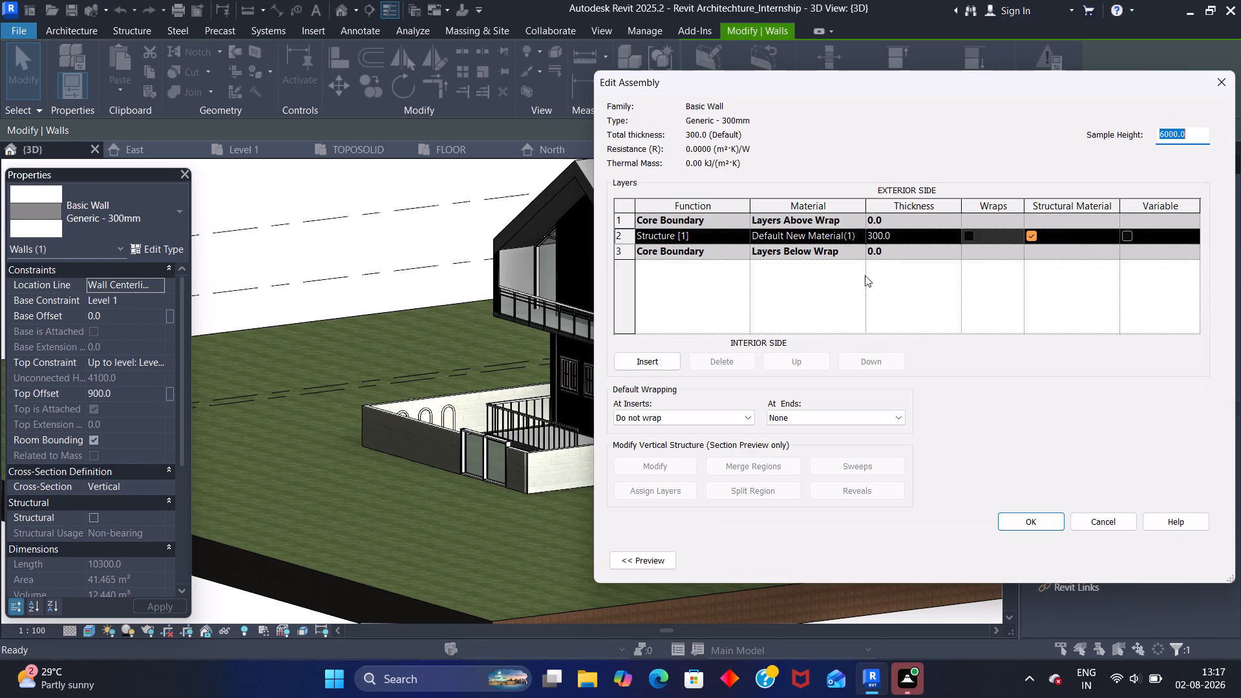
left_click(856, 231)
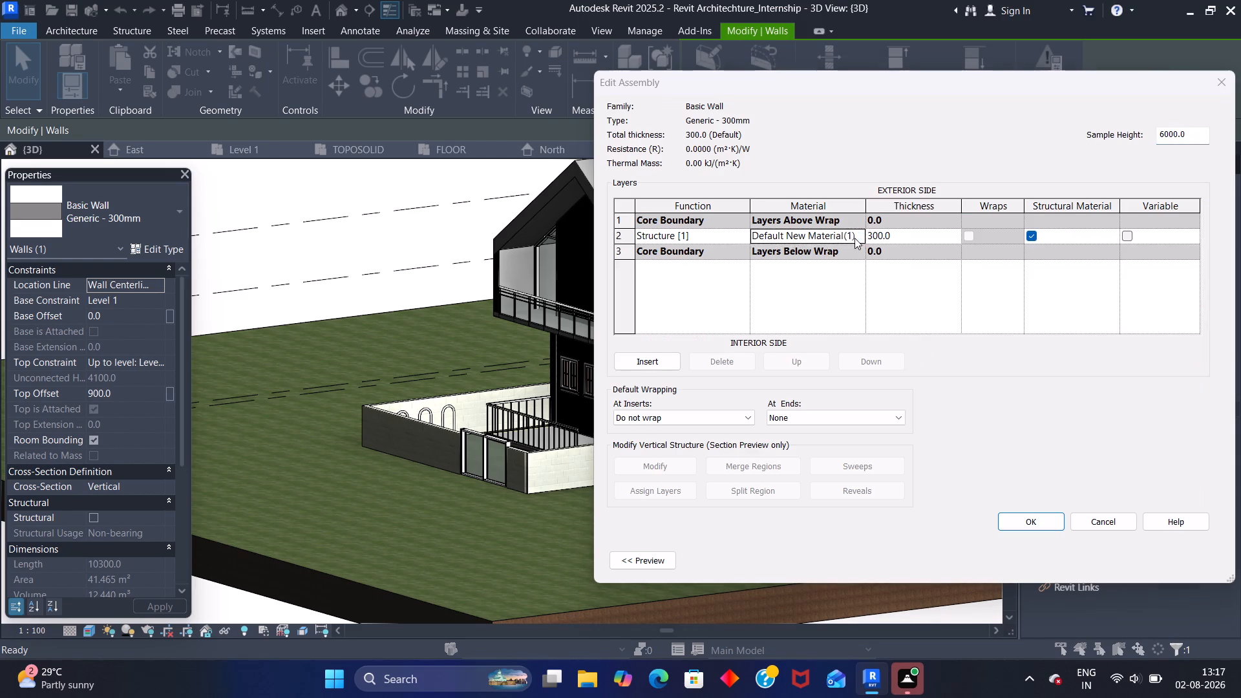
scroll(794, 354, "down", 2)
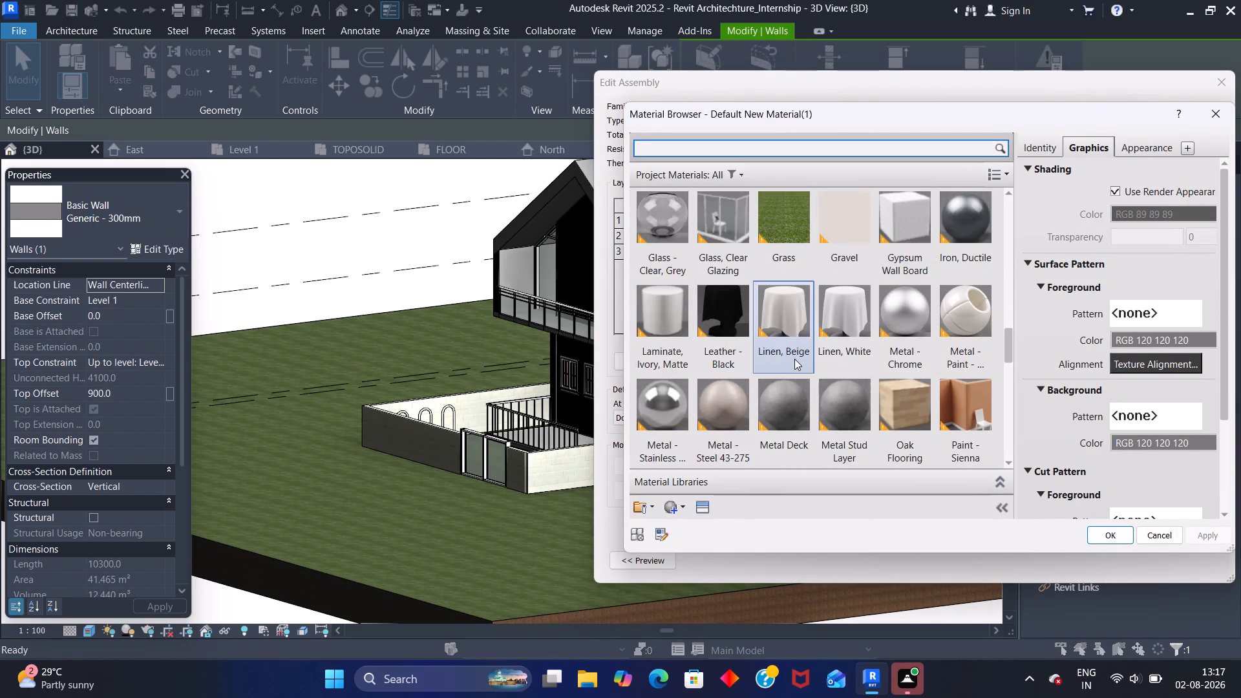
scroll(794, 355, "up", 2)
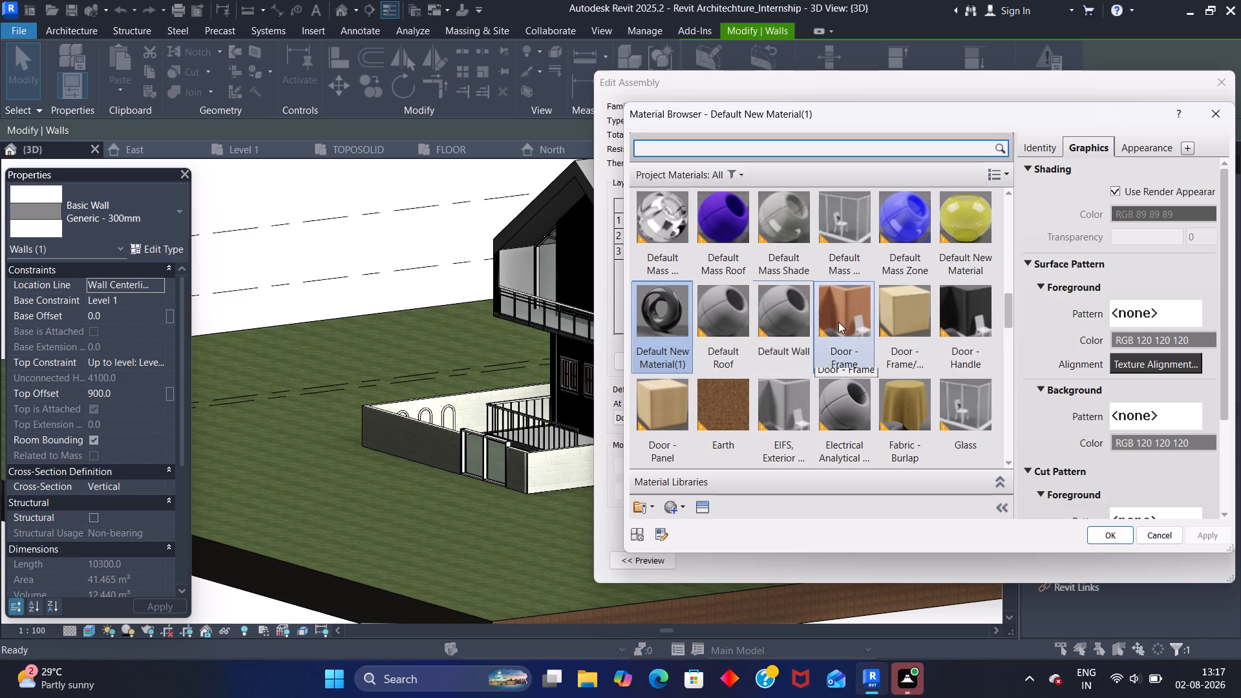
scroll(737, 391, "down", 1)
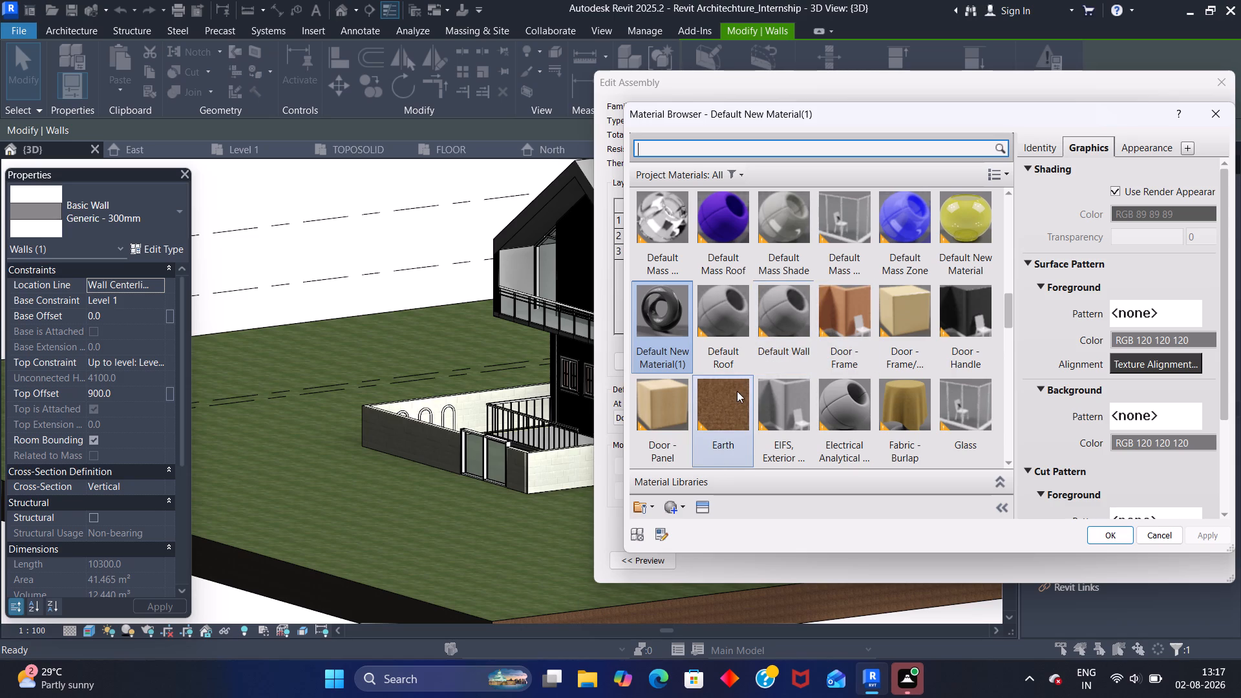
scroll(737, 391, "down", 4)
scroll(739, 386, "up", 2)
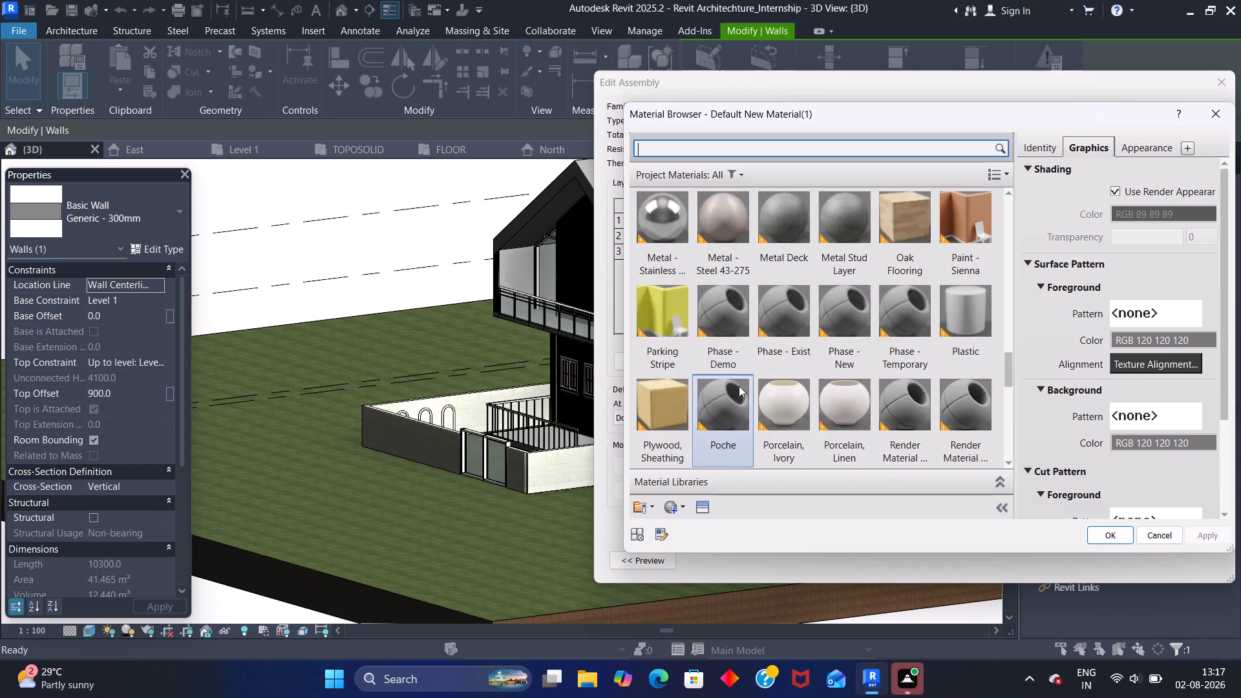
scroll(739, 386, "up", 1)
scroll(734, 387, "down", 2)
scroll(716, 375, "up", 1)
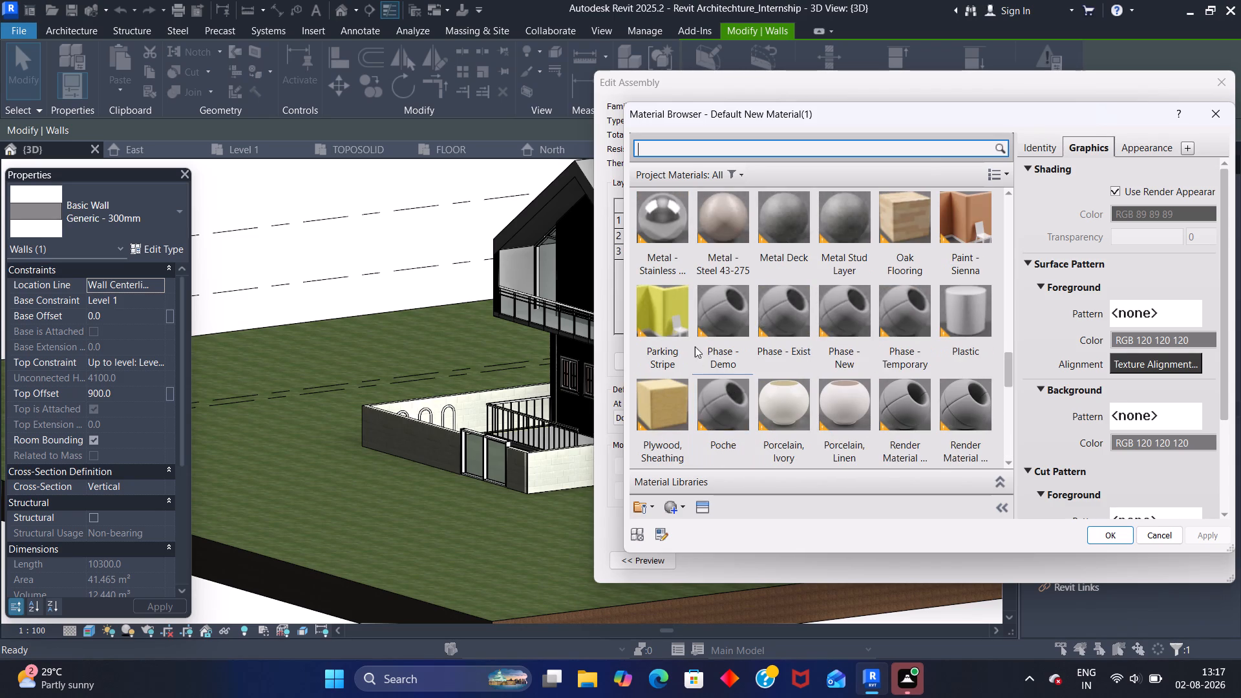
left_click(661, 320)
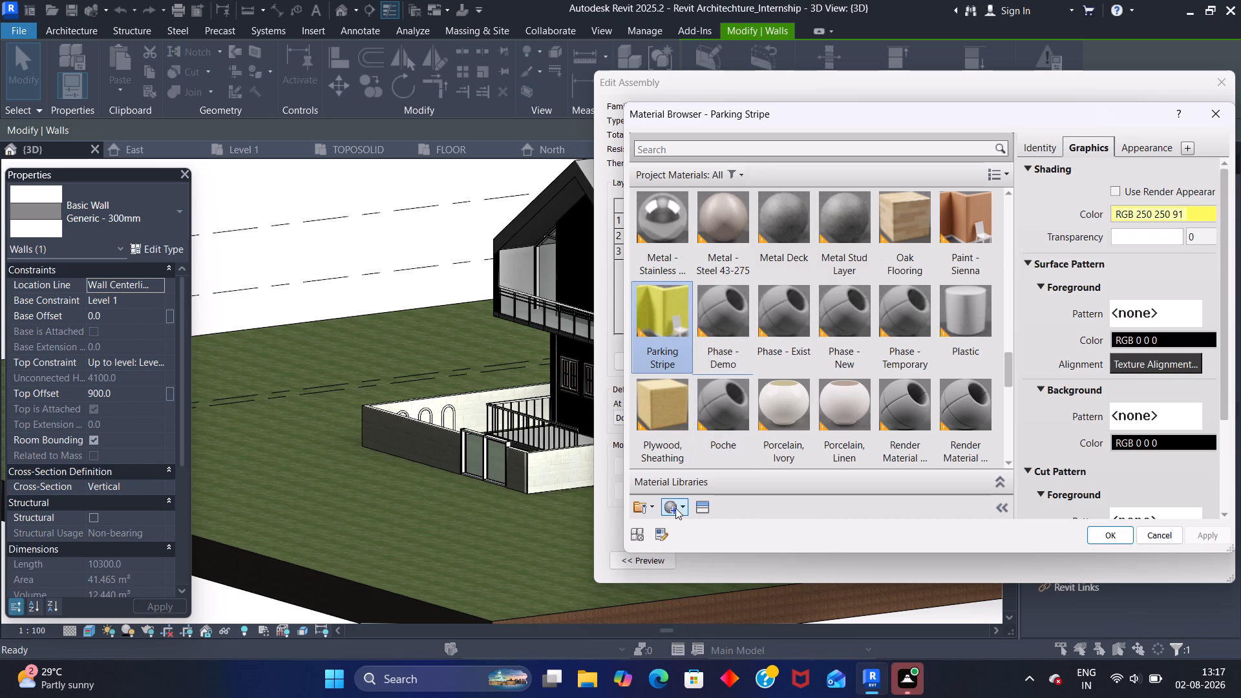
left_click(675, 508)
left_click(690, 523)
Replace the new material's appearance with the 12in Non-Uniform Burgundy masonry brick from the Appearance Library.
left_click(703, 508)
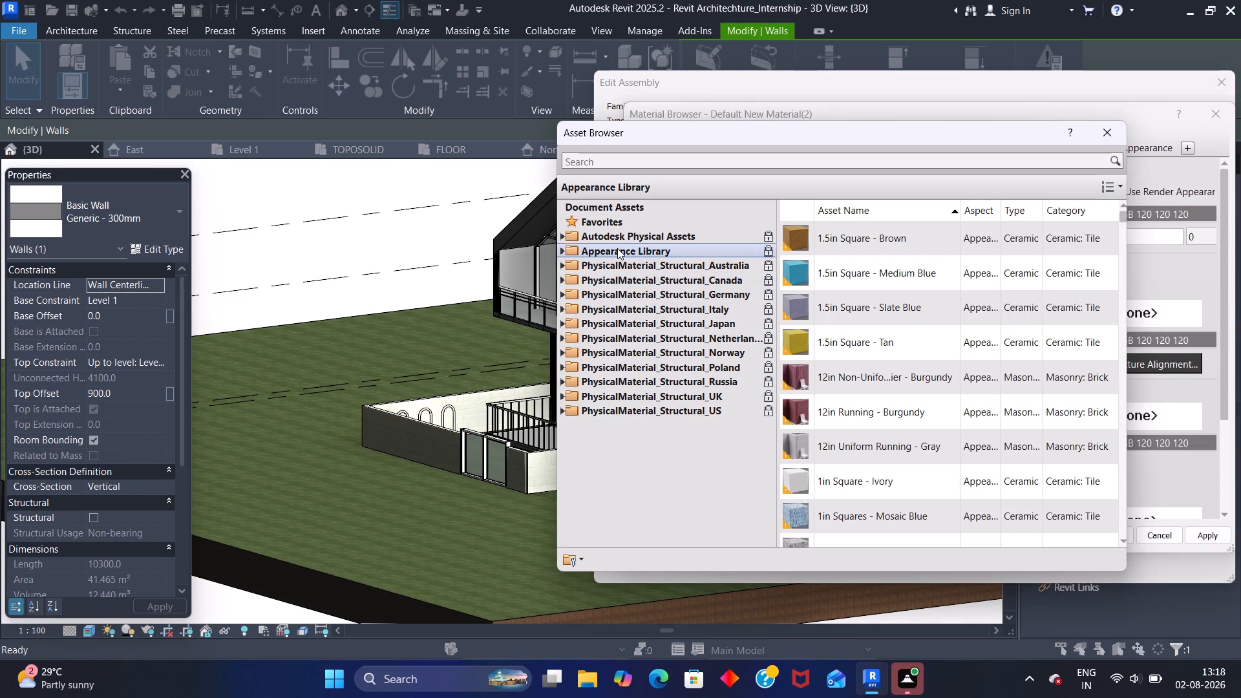
double_click(617, 248)
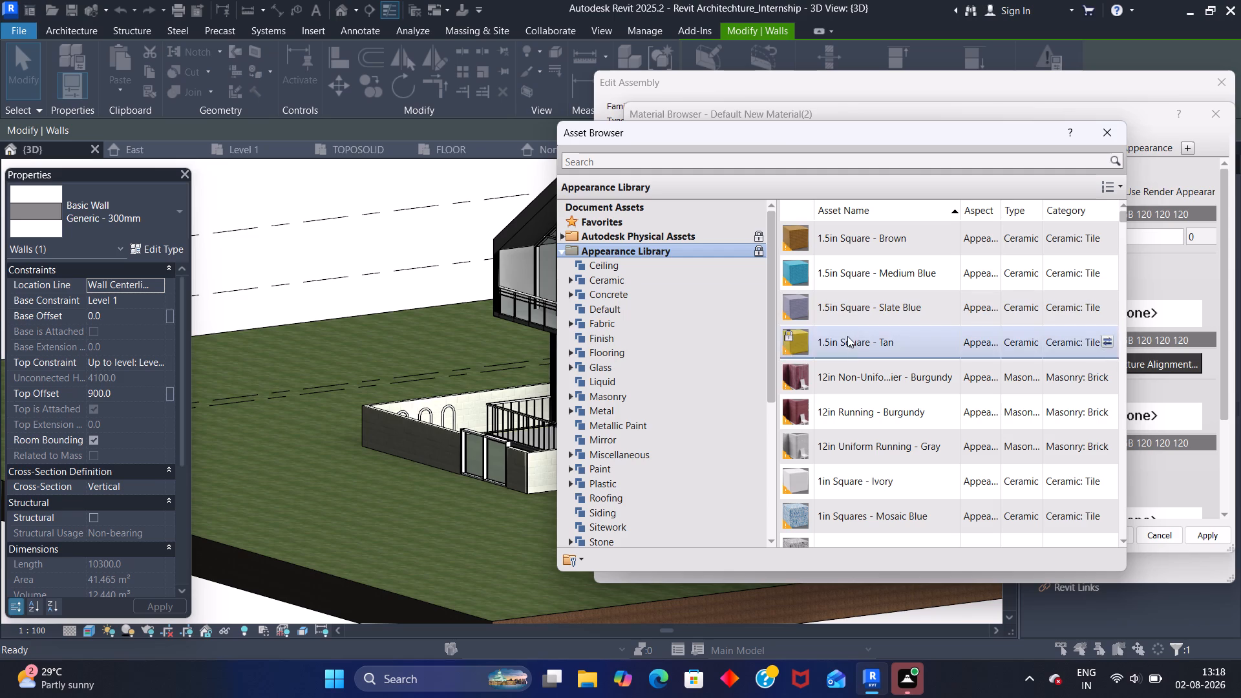
left_click(847, 374)
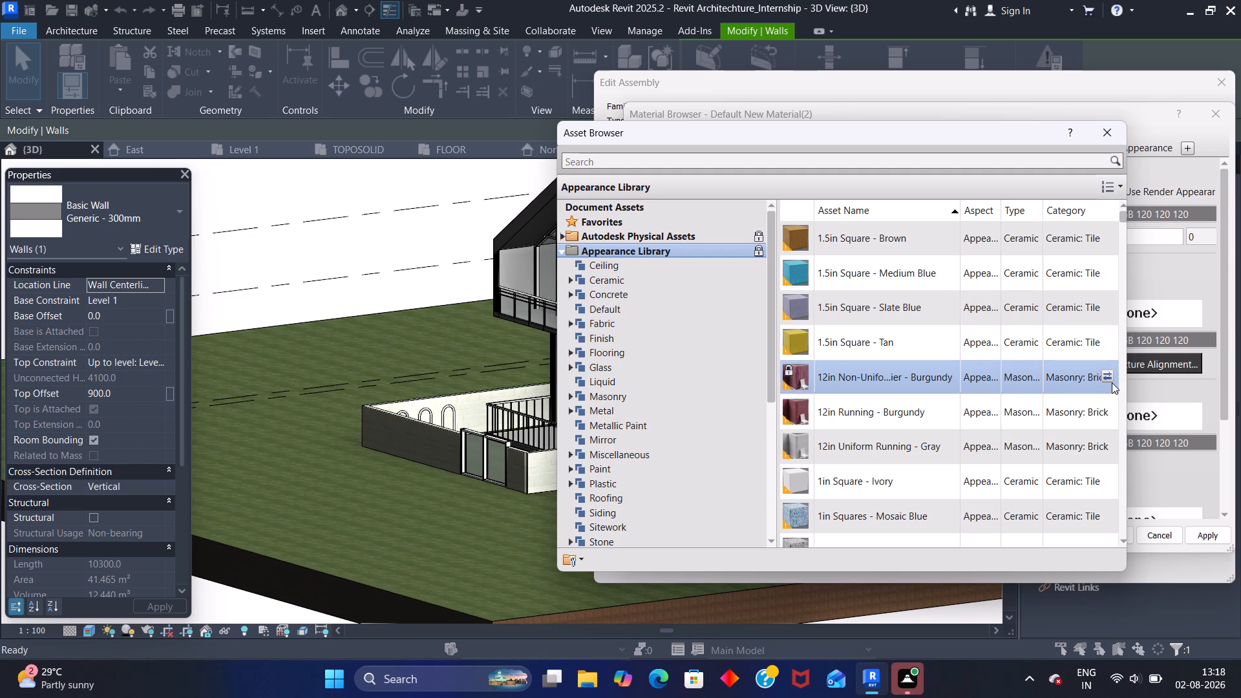
left_click(1112, 383)
left_click(1111, 132)
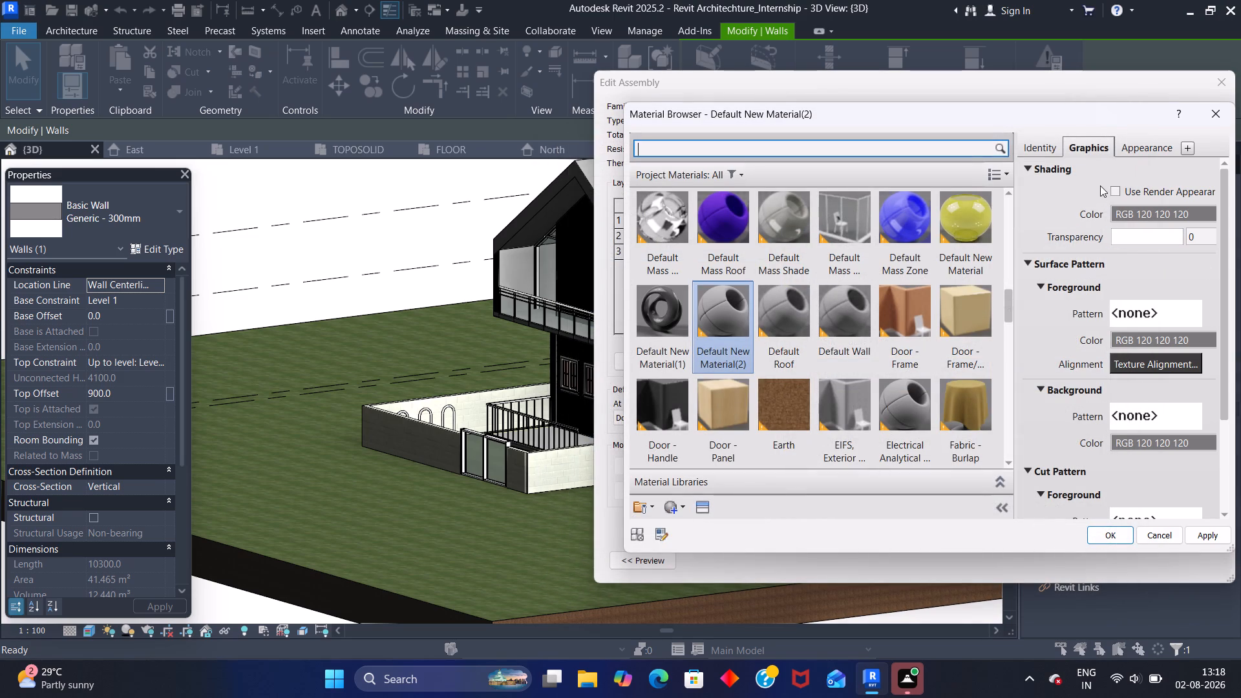
left_click(706, 503)
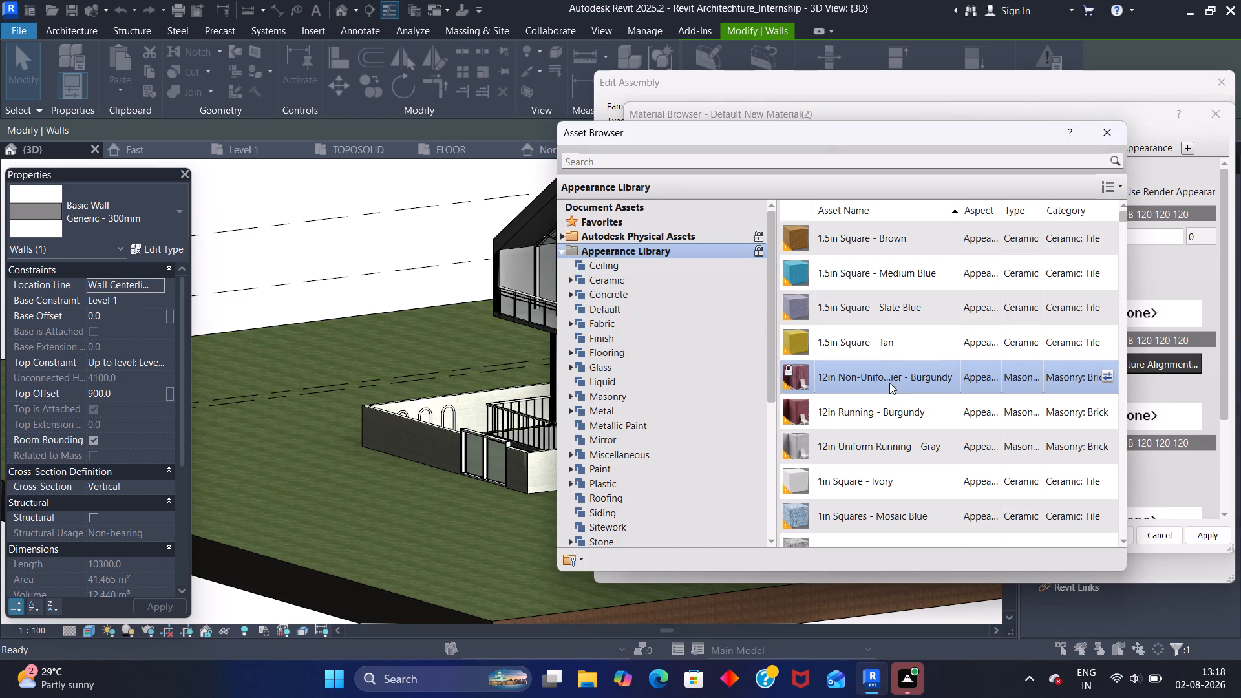
left_click(1110, 375)
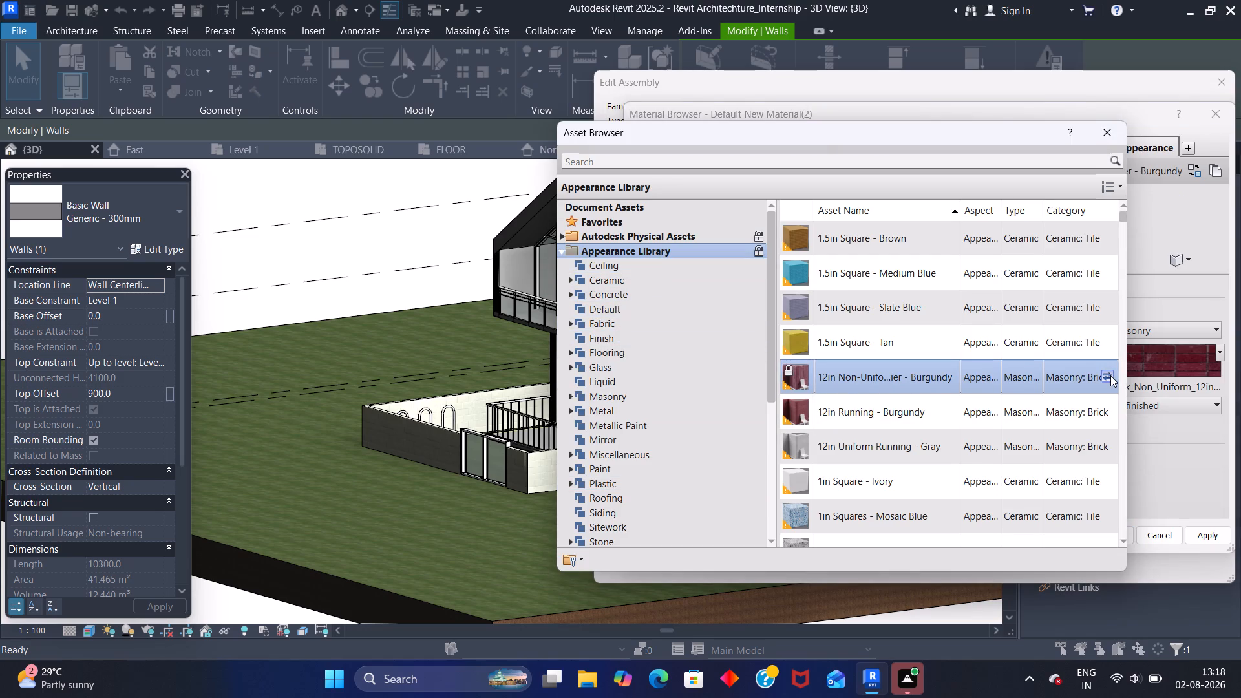
left_click(1113, 128)
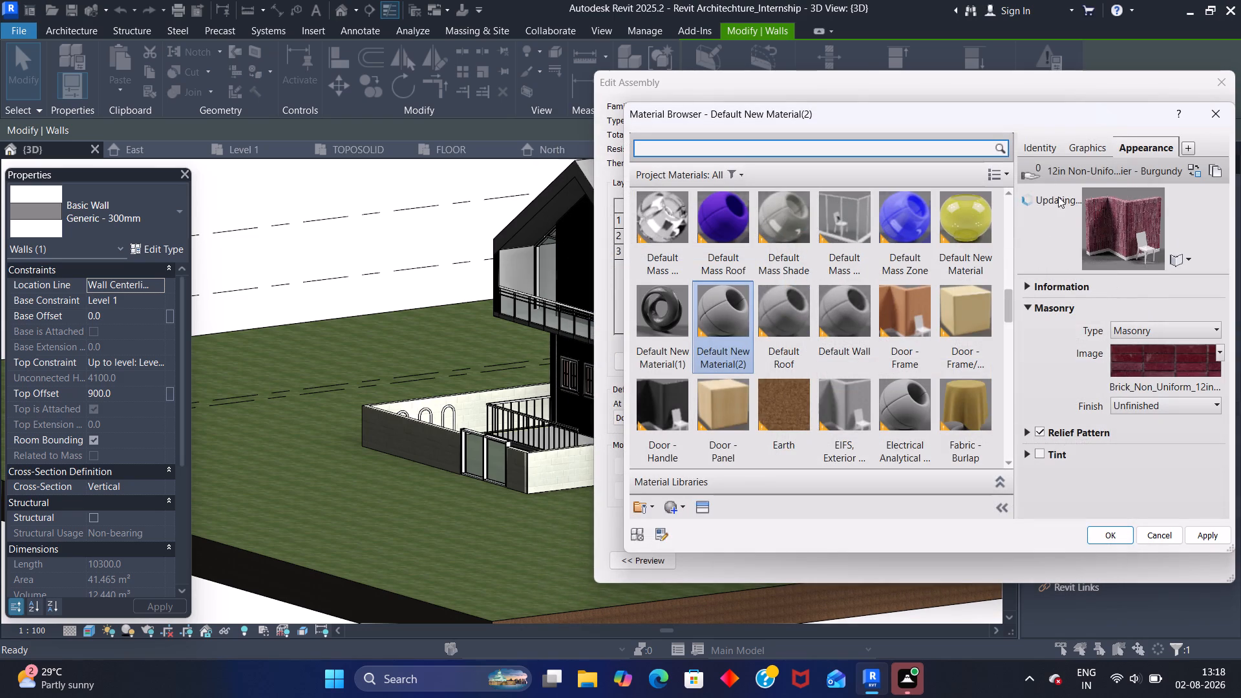
Set the new material's shading to use its render appearance and apply it to the Generic - 300mm wall type's Structure layer.
left_click(1092, 143)
left_click(1110, 189)
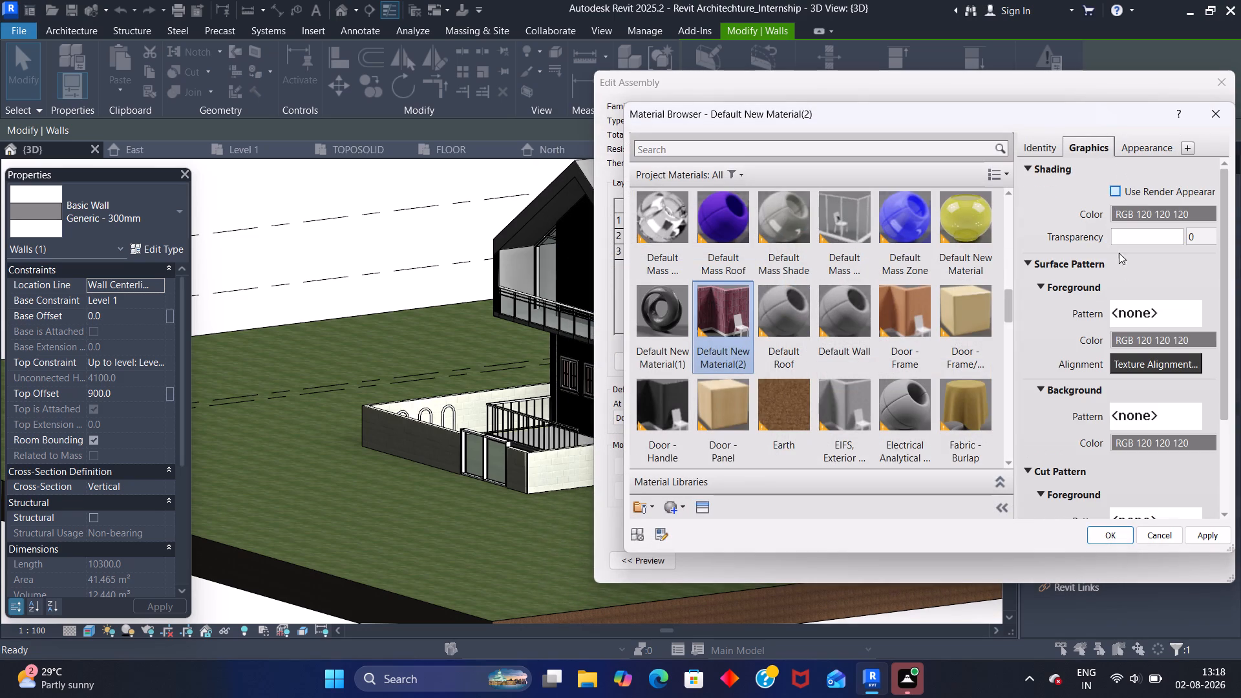
left_click(1193, 526)
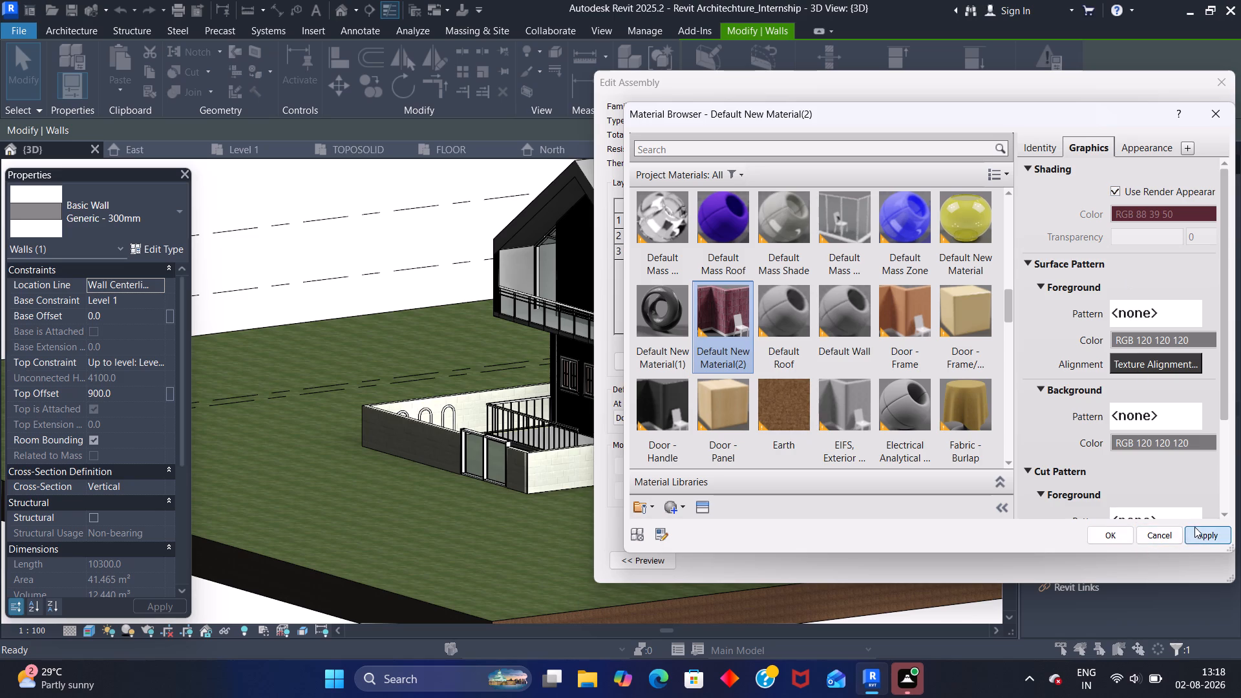
left_click(1112, 540)
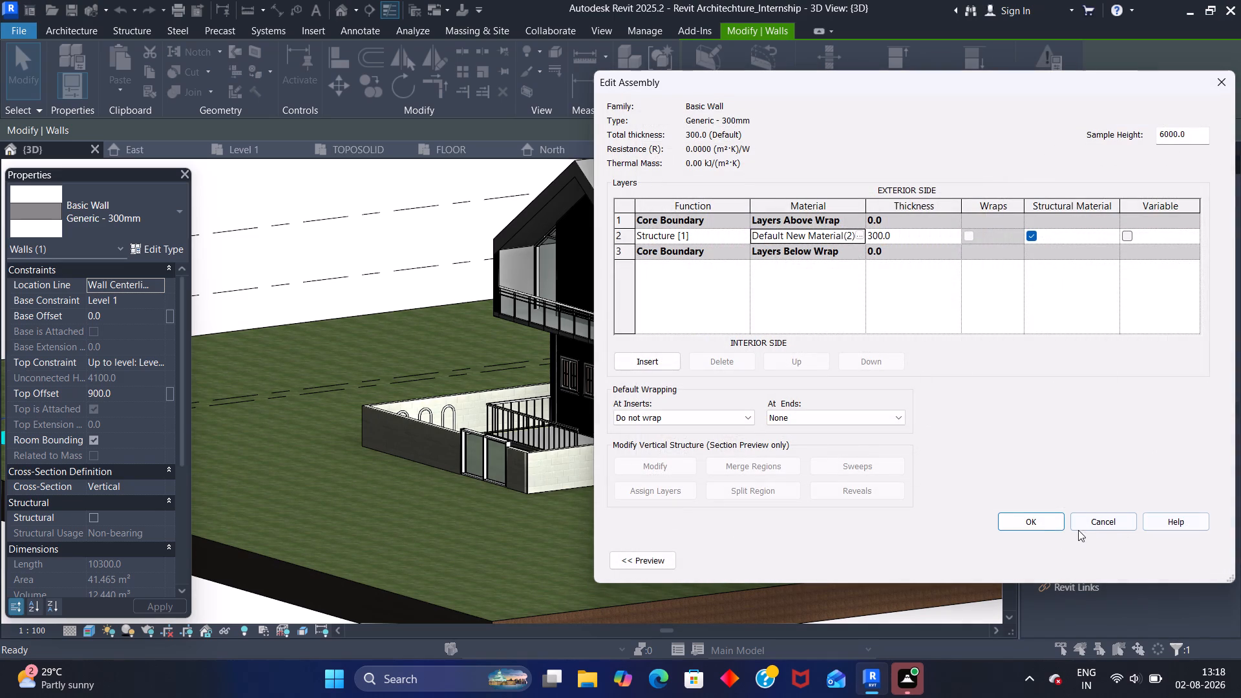
left_click(1034, 525)
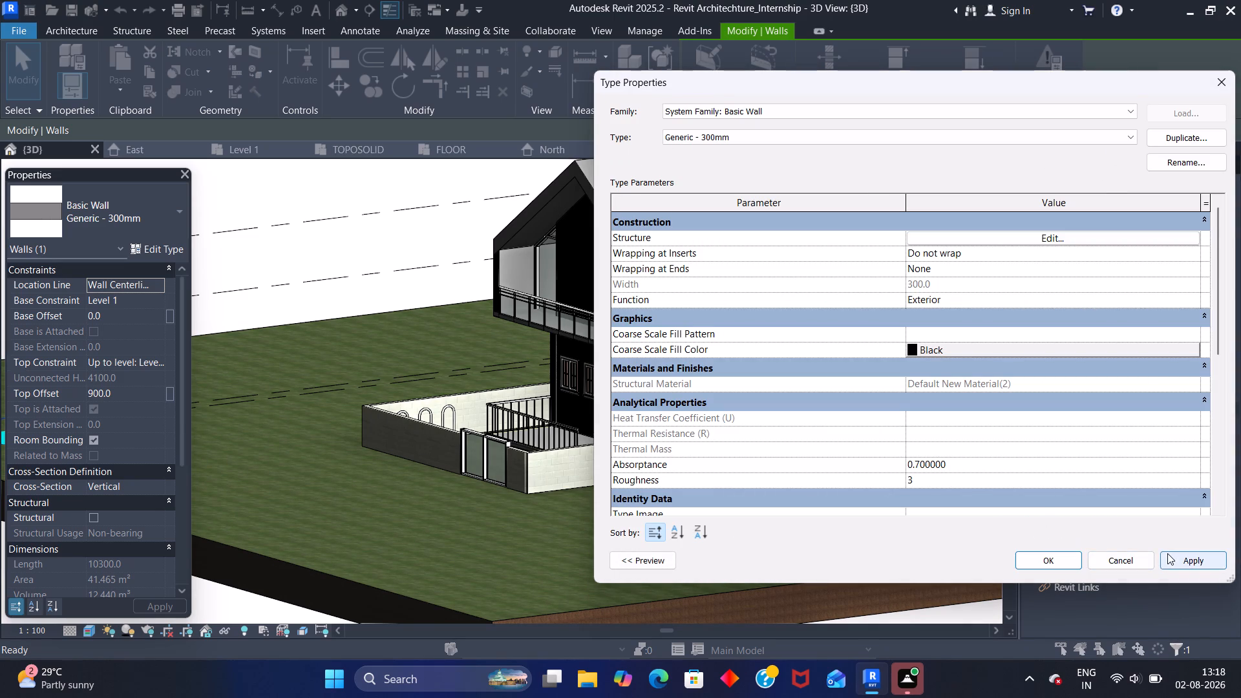
left_click(1167, 553)
left_click(1065, 561)
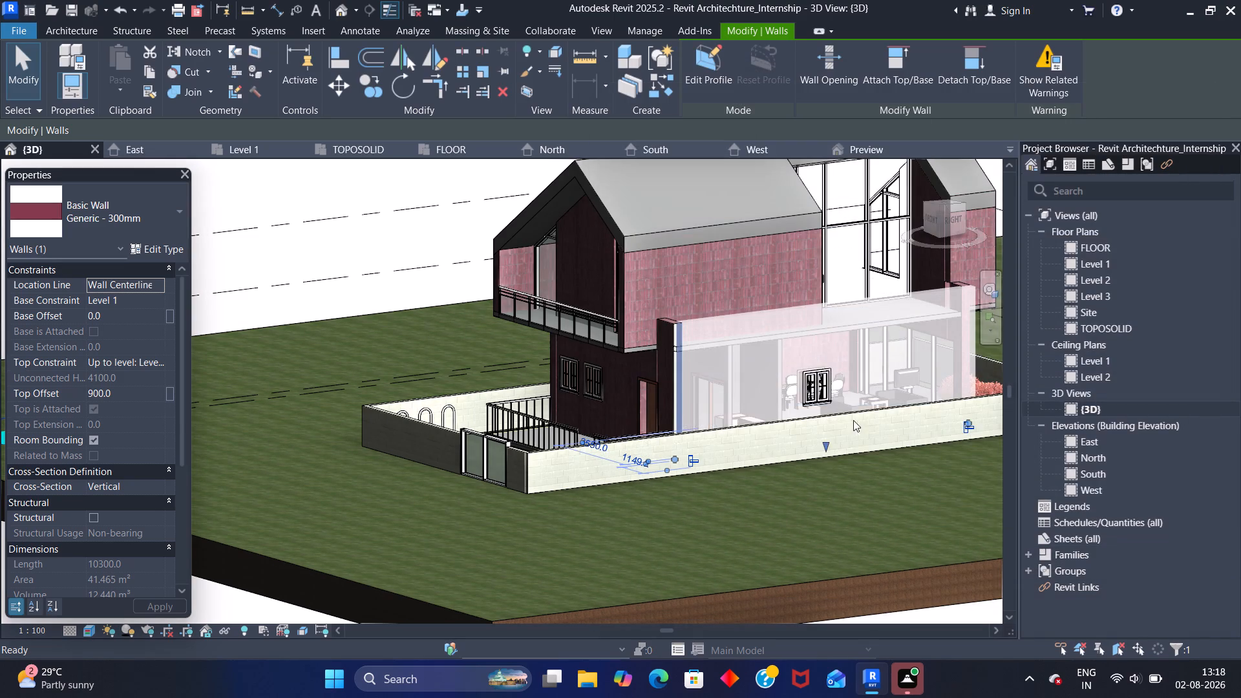
Examine the burgundy brick texture on the house's upper side wall and front facade in the 3D view.
scroll(756, 389, "down", 2)
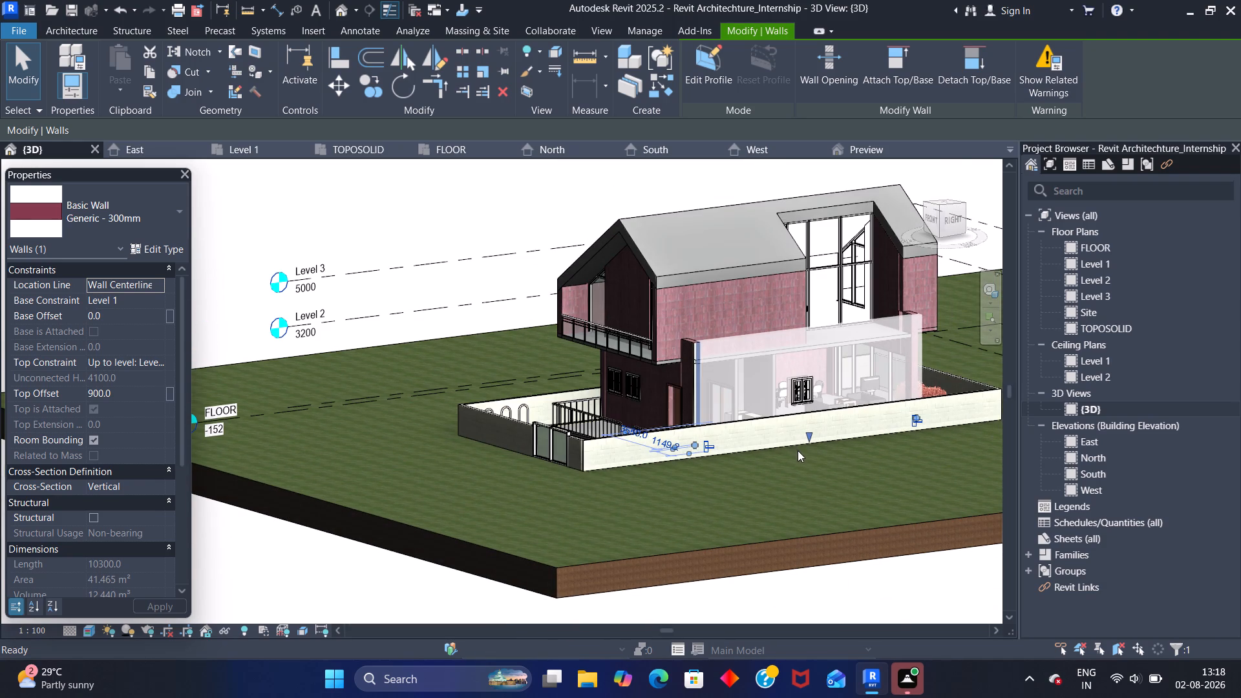
key("Escape")
key("Escape")
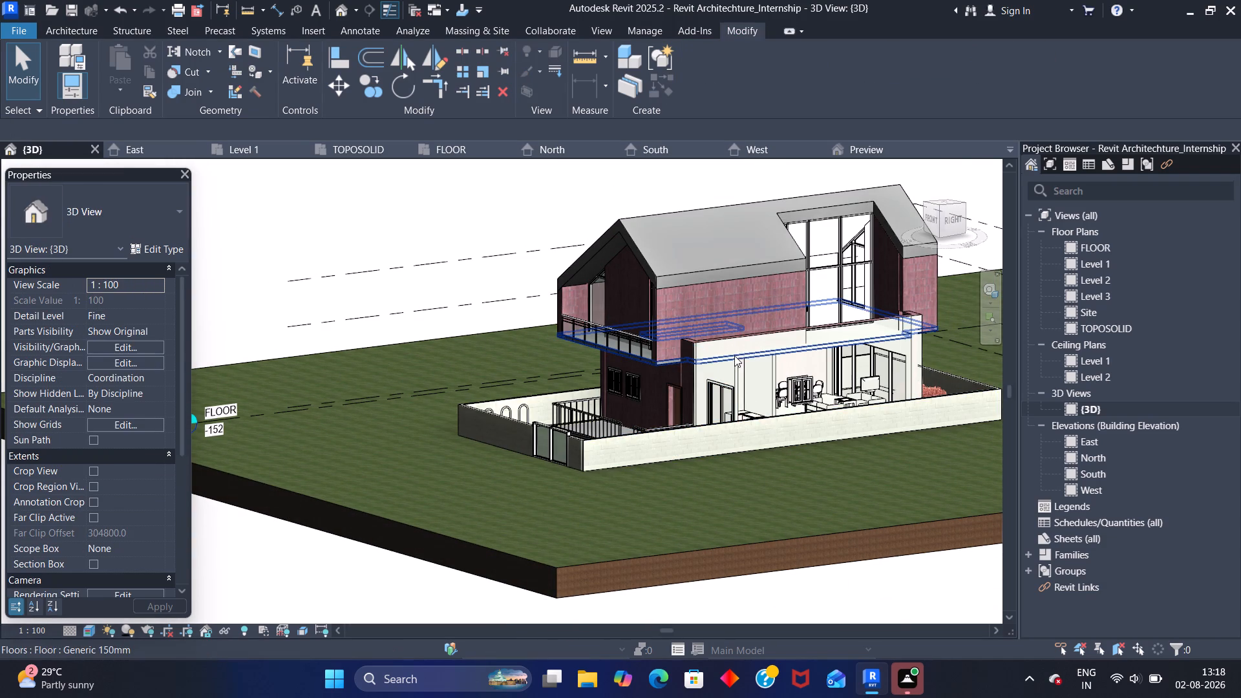
scroll(646, 310, "up", 10)
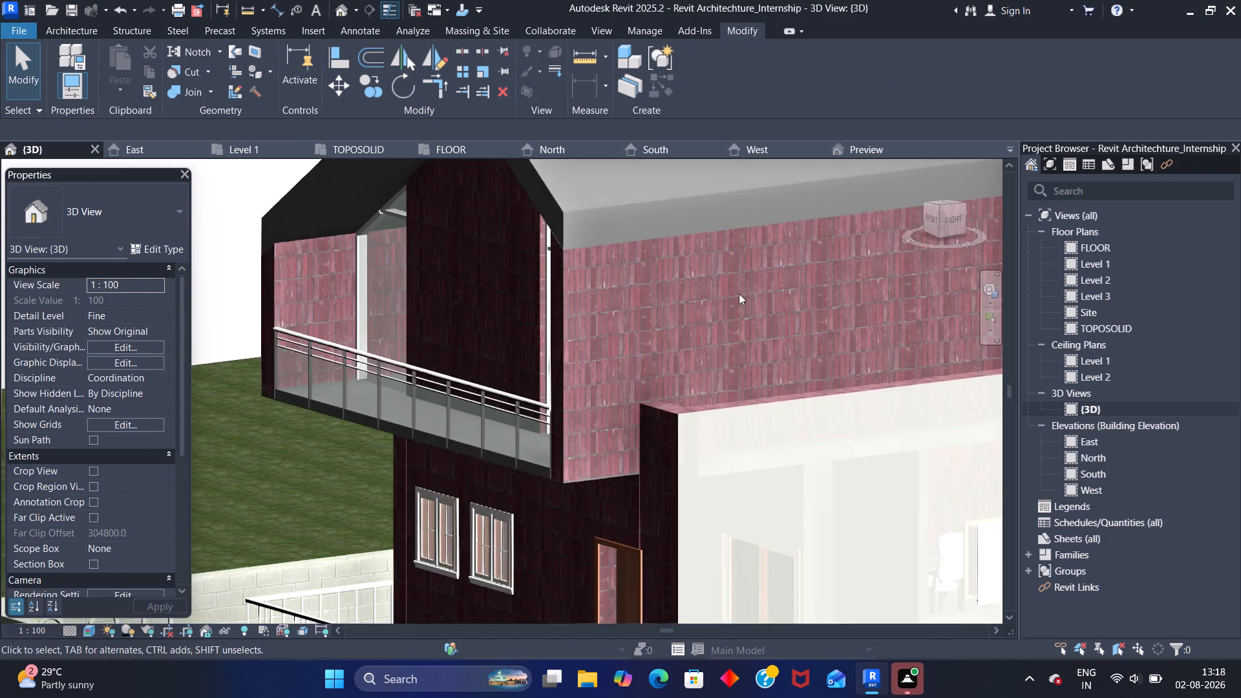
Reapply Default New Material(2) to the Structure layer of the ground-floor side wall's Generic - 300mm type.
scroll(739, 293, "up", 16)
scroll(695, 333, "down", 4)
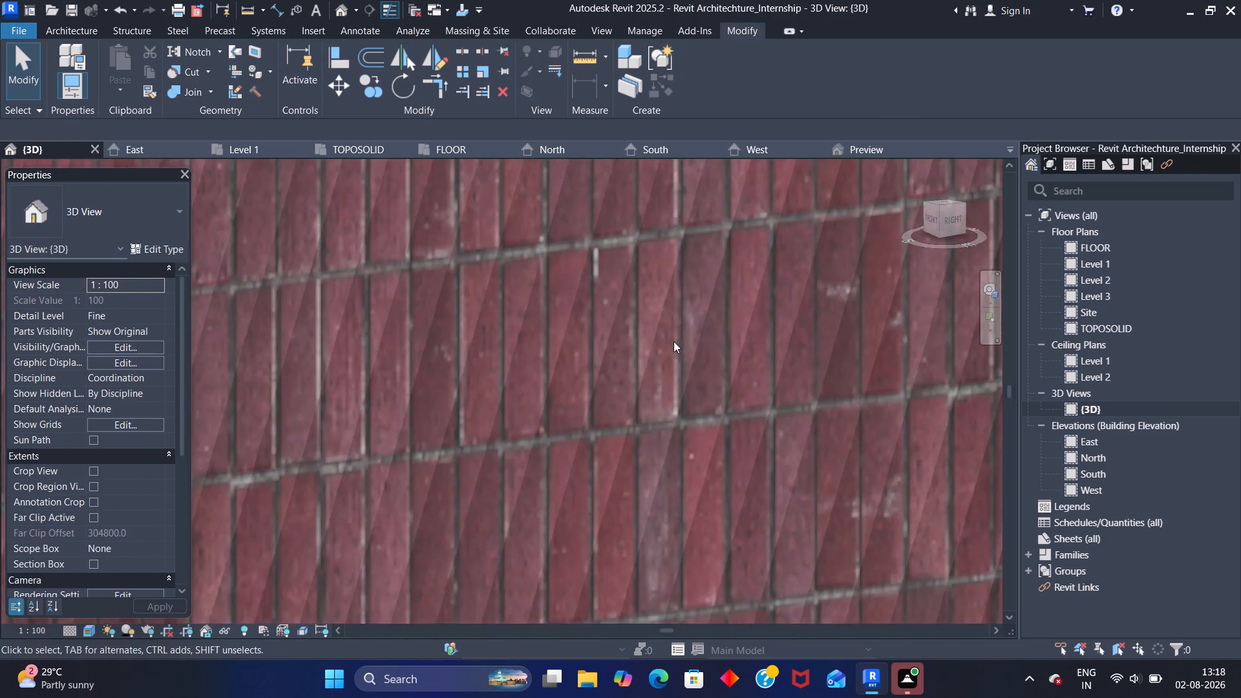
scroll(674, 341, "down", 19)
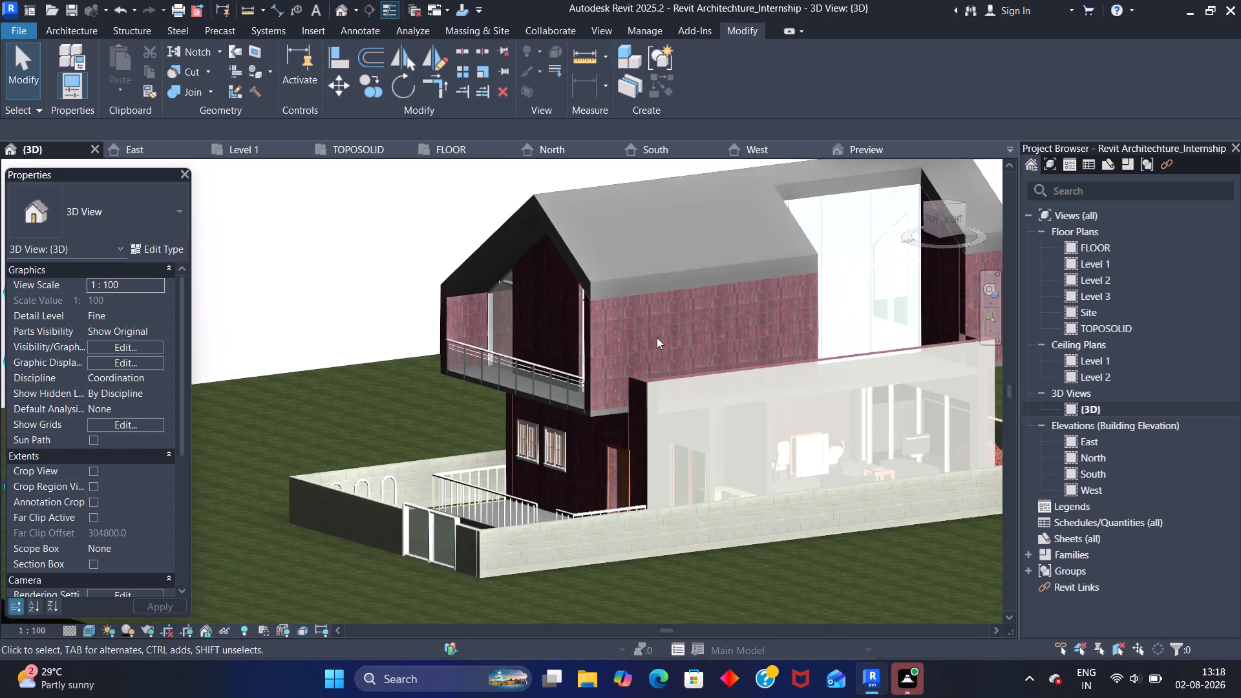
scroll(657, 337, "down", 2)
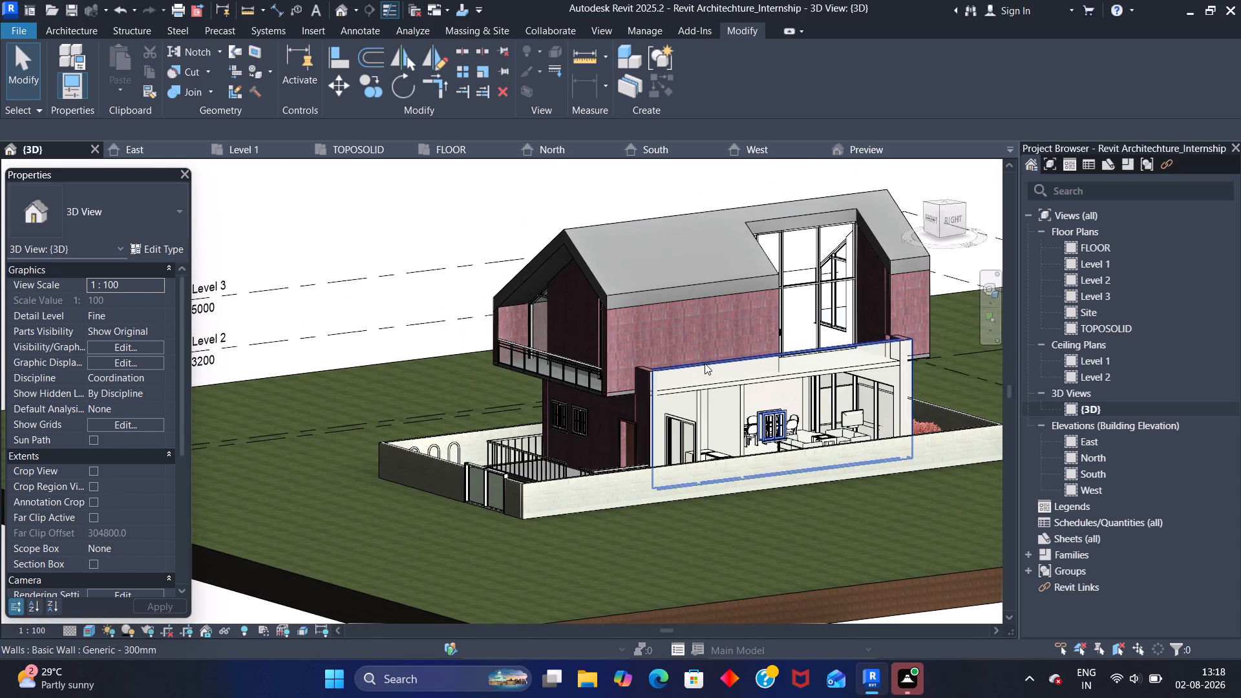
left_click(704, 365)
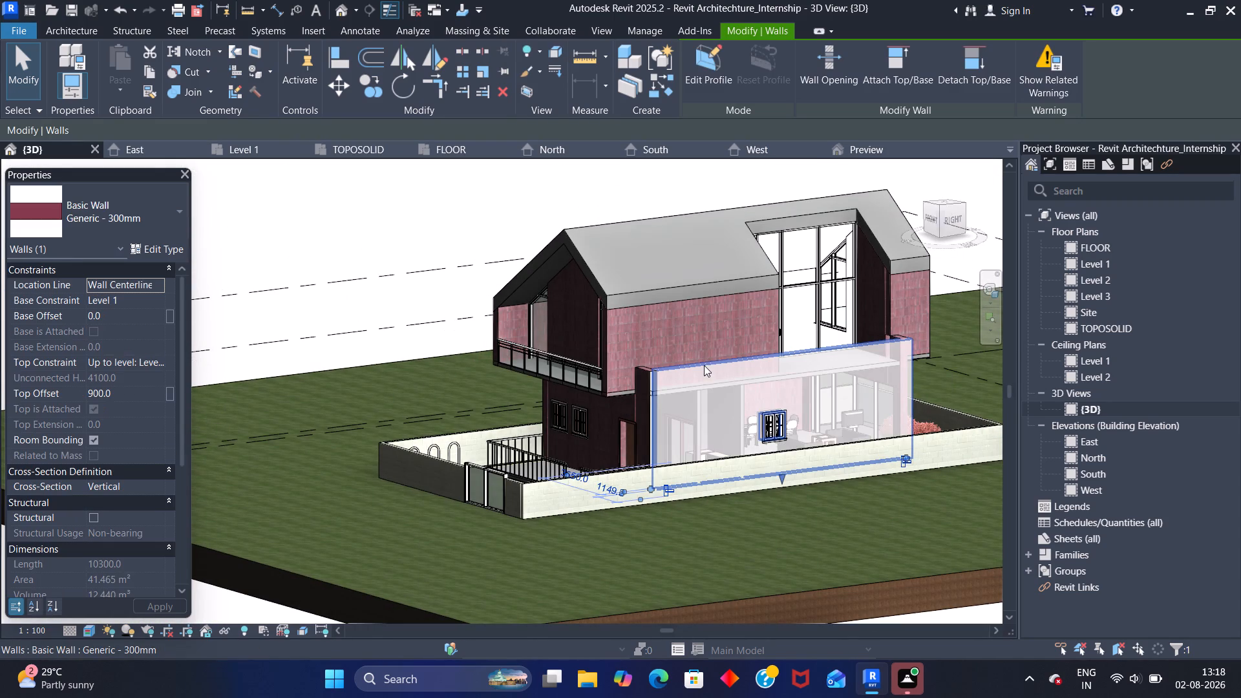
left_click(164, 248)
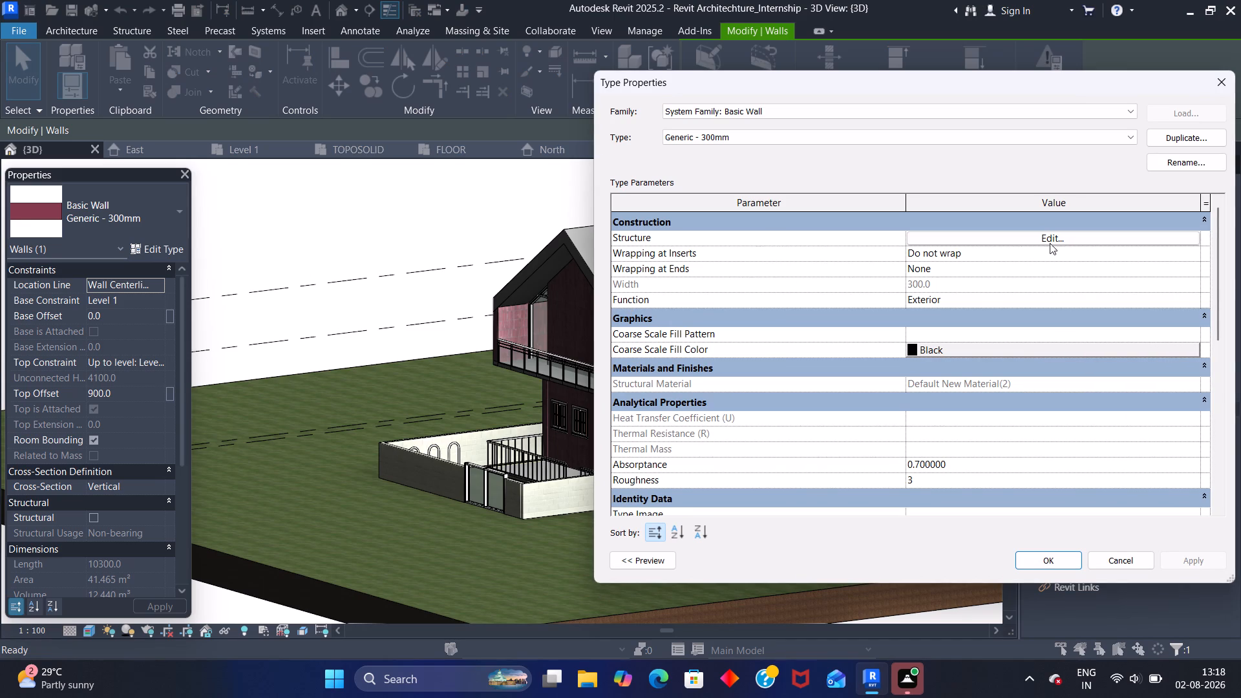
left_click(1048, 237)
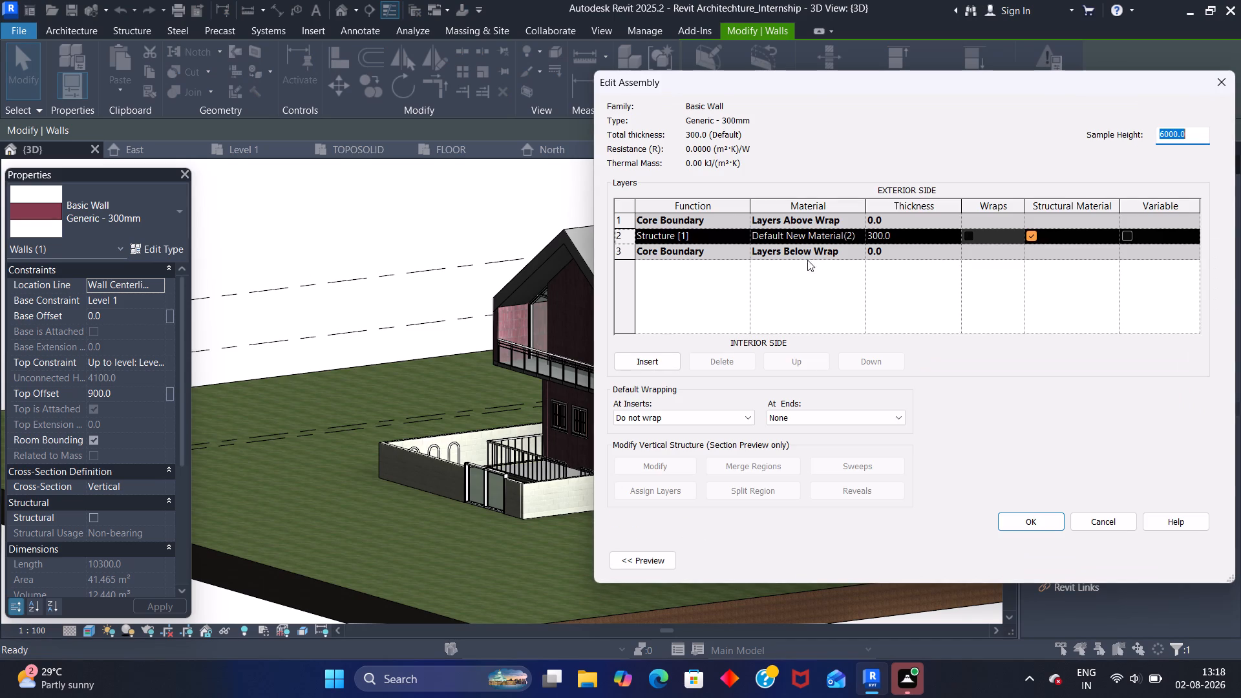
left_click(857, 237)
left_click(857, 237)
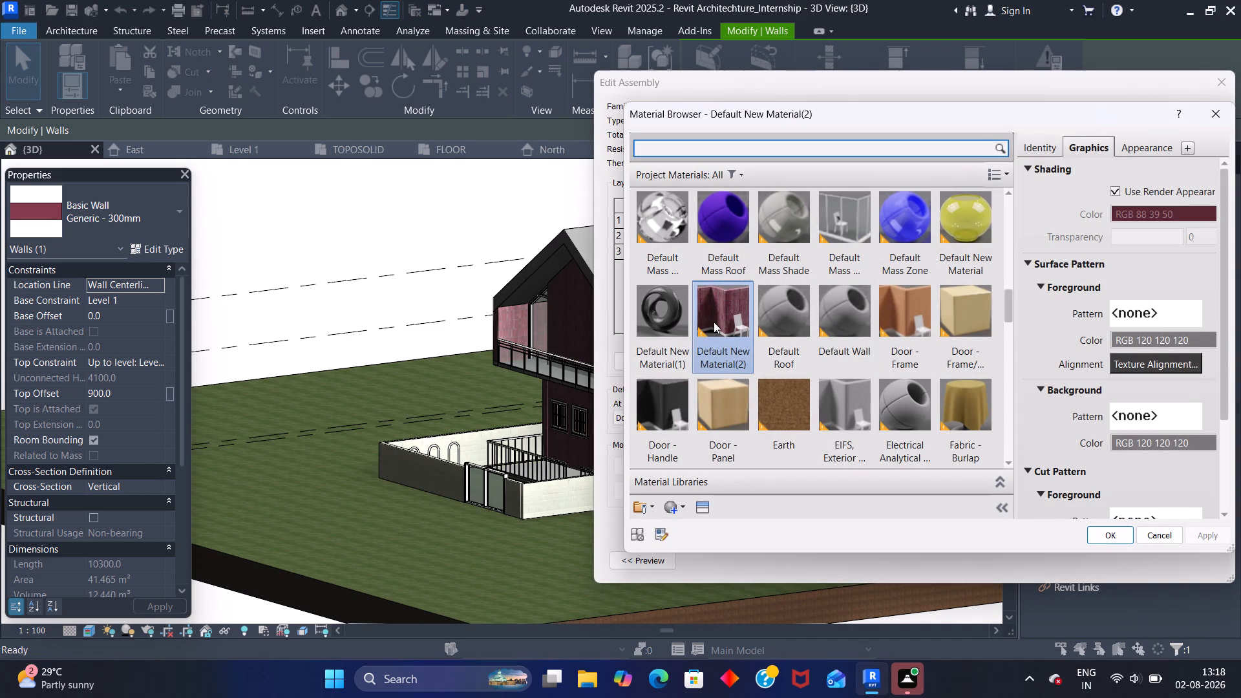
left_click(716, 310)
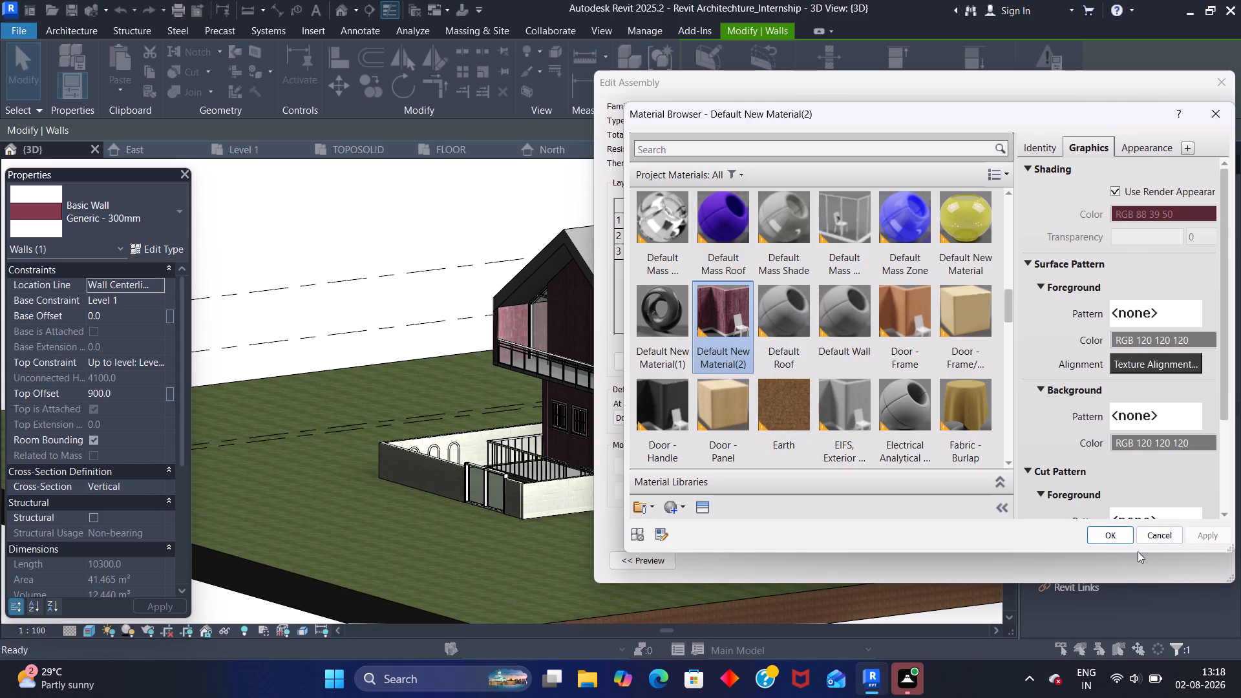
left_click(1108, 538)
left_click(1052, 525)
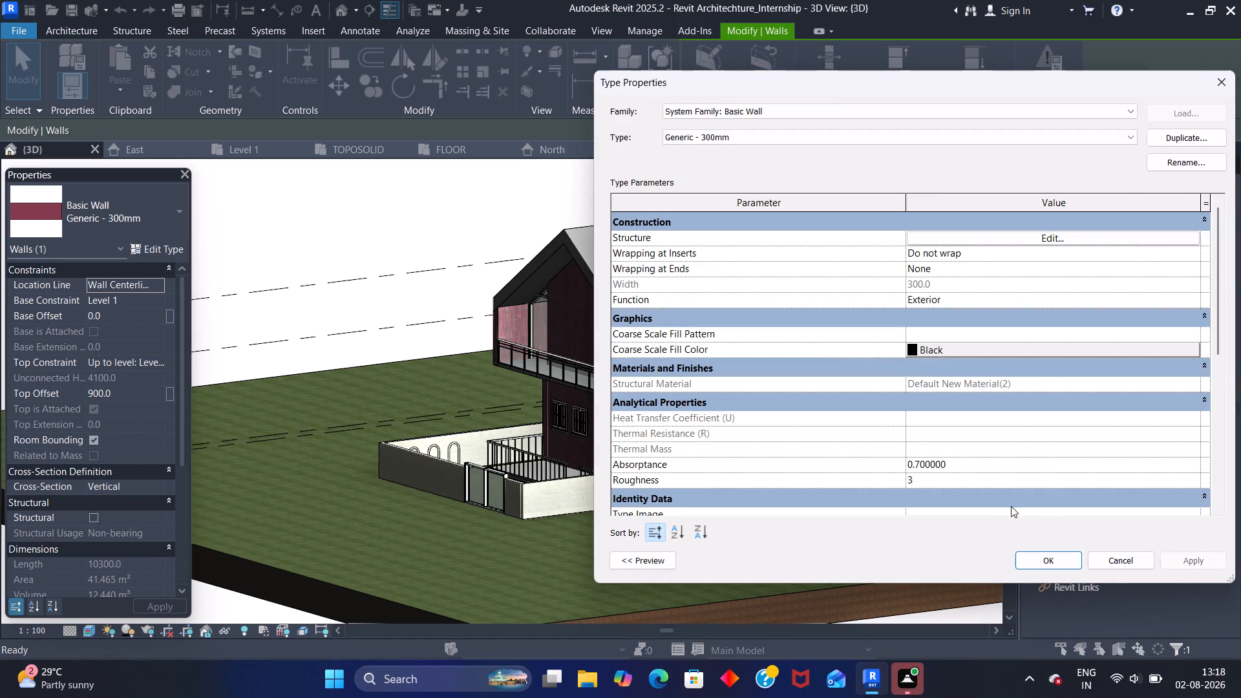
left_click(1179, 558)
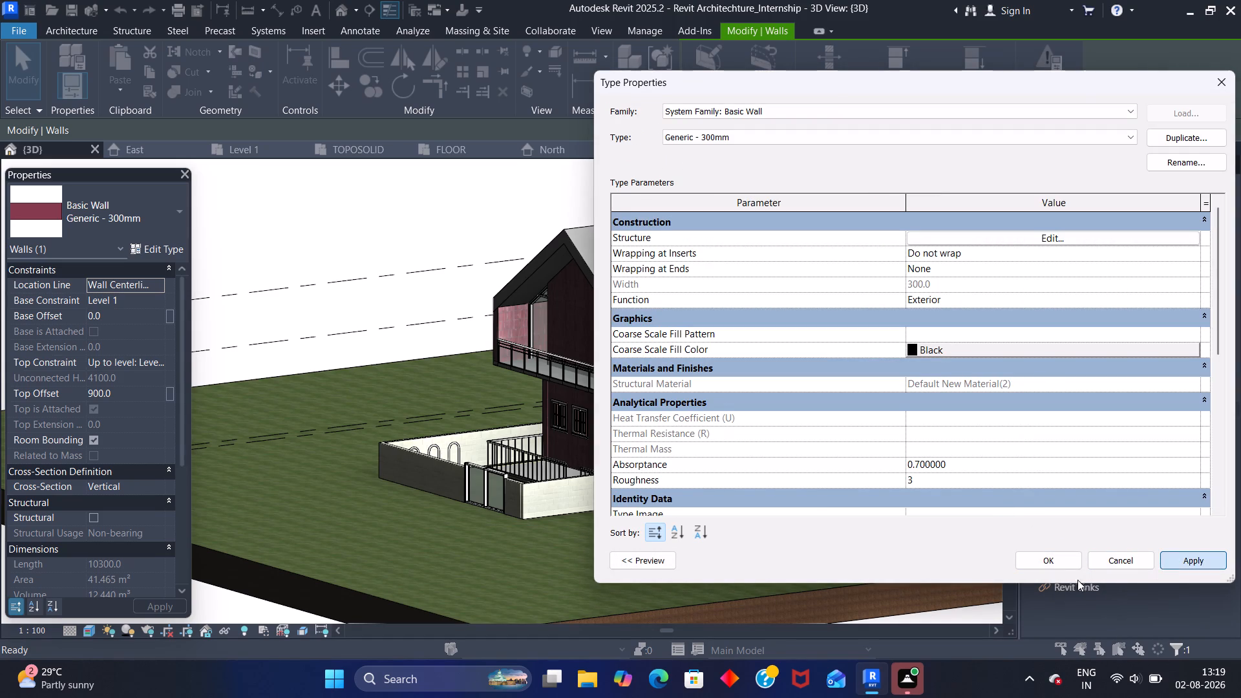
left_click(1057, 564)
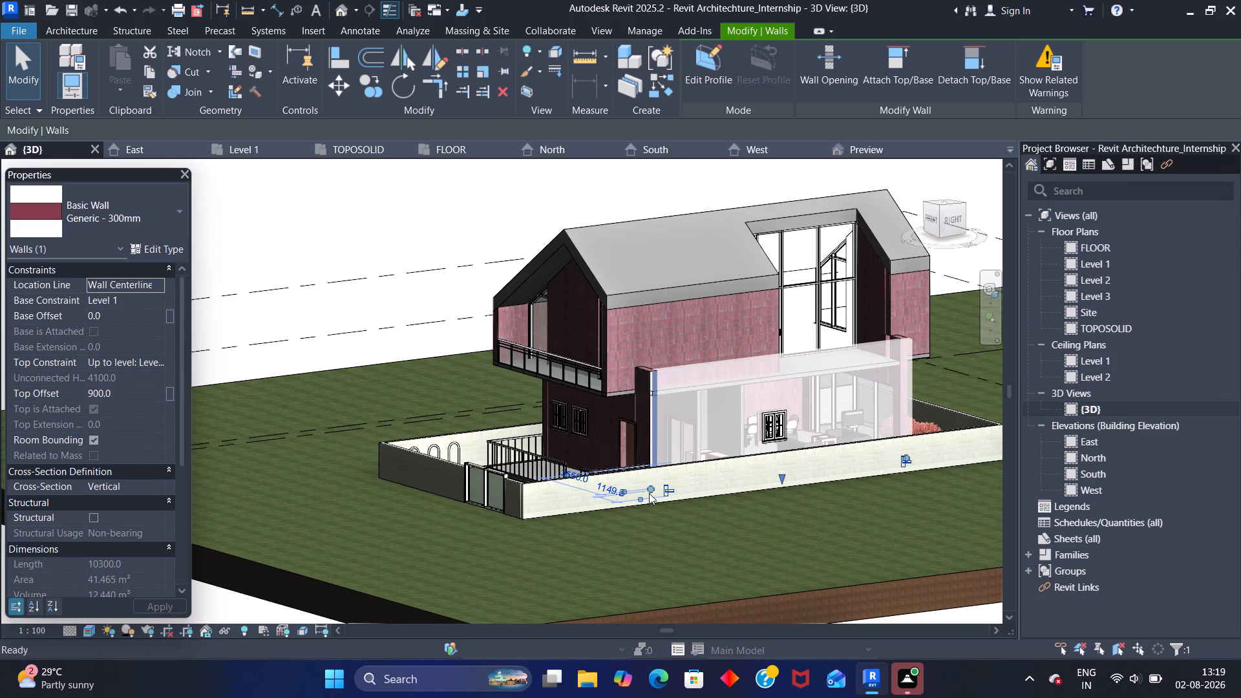
Examine the burgundy brick walls from the front and both long sides of the house in the 3D view.
key("Escape")
key("Escape")
key("Escape")
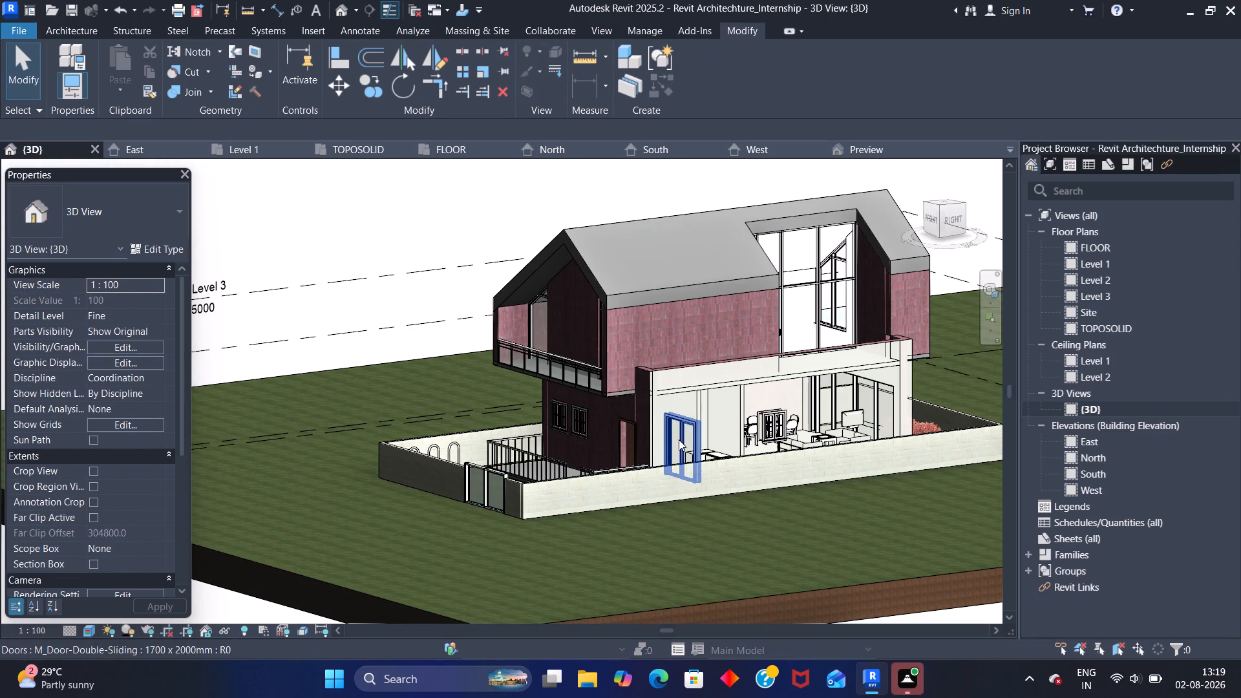
key("Escape")
scroll(553, 490, "down", 6)
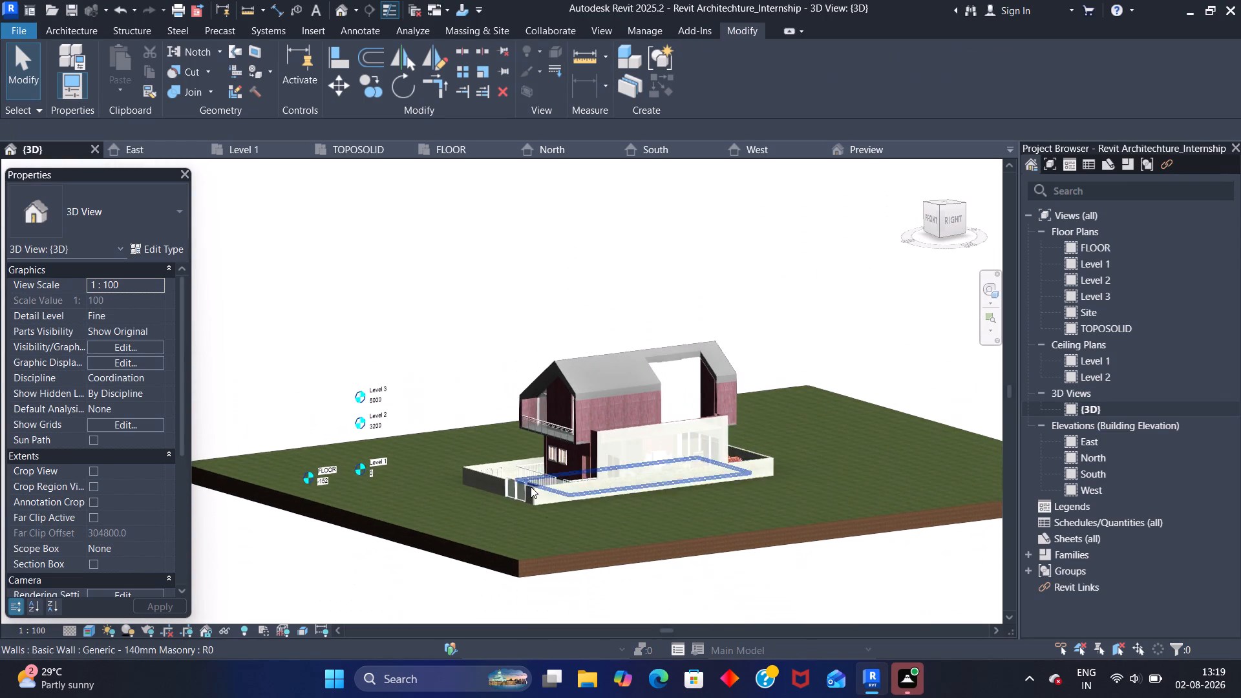
middle_click_drag(472, 489, 577, 516, "shift")
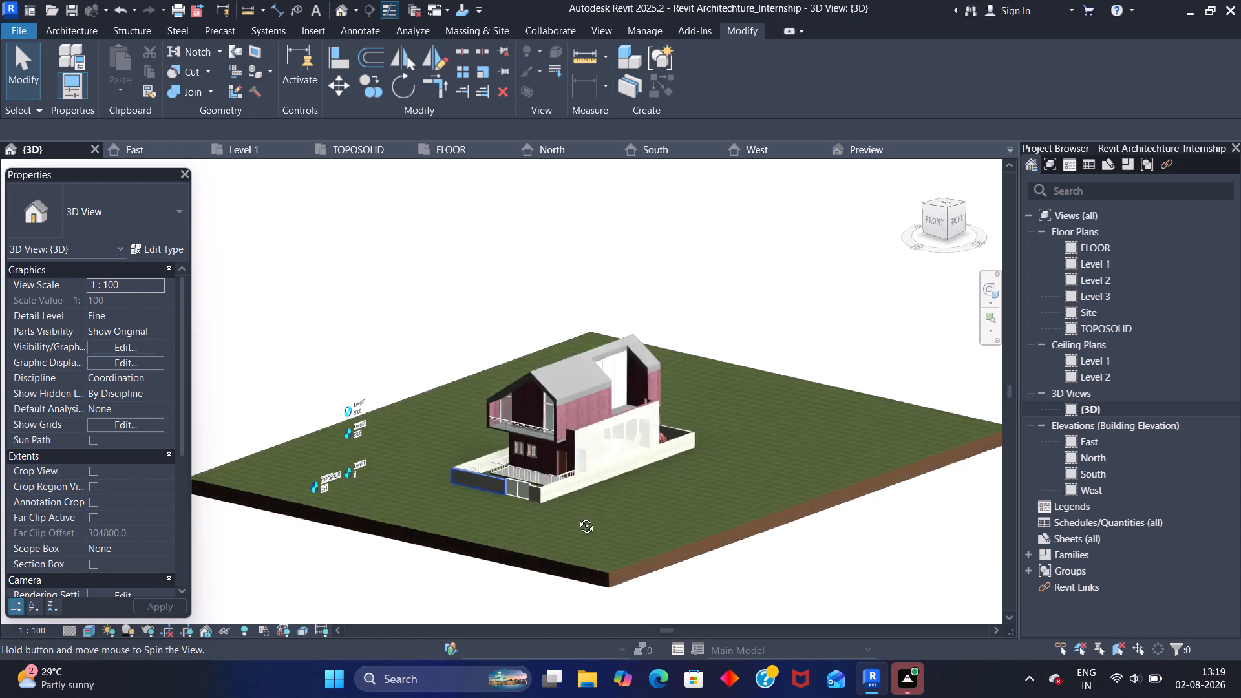
middle_click_drag(577, 516, 651, 489, "shift")
middle_click_drag(573, 507, 655, 463, "shift")
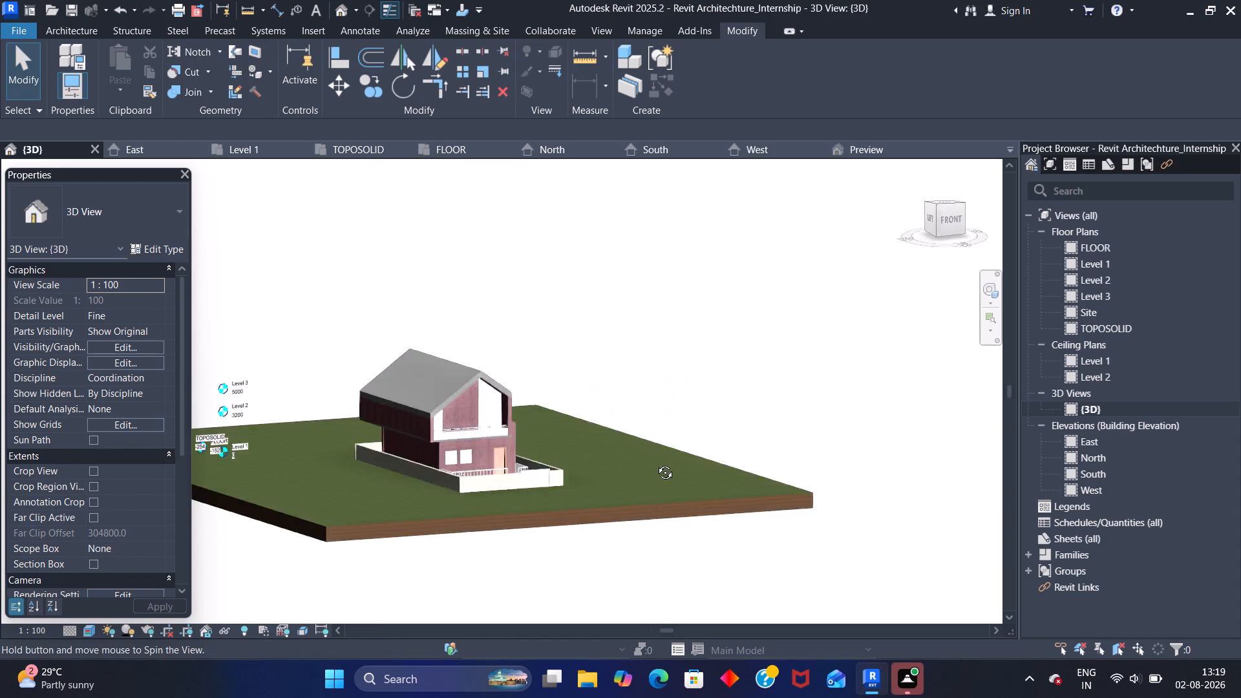
middle_click_drag(655, 463, 711, 429, "shift")
middle_click_drag(664, 447, 627, 467, "shift")
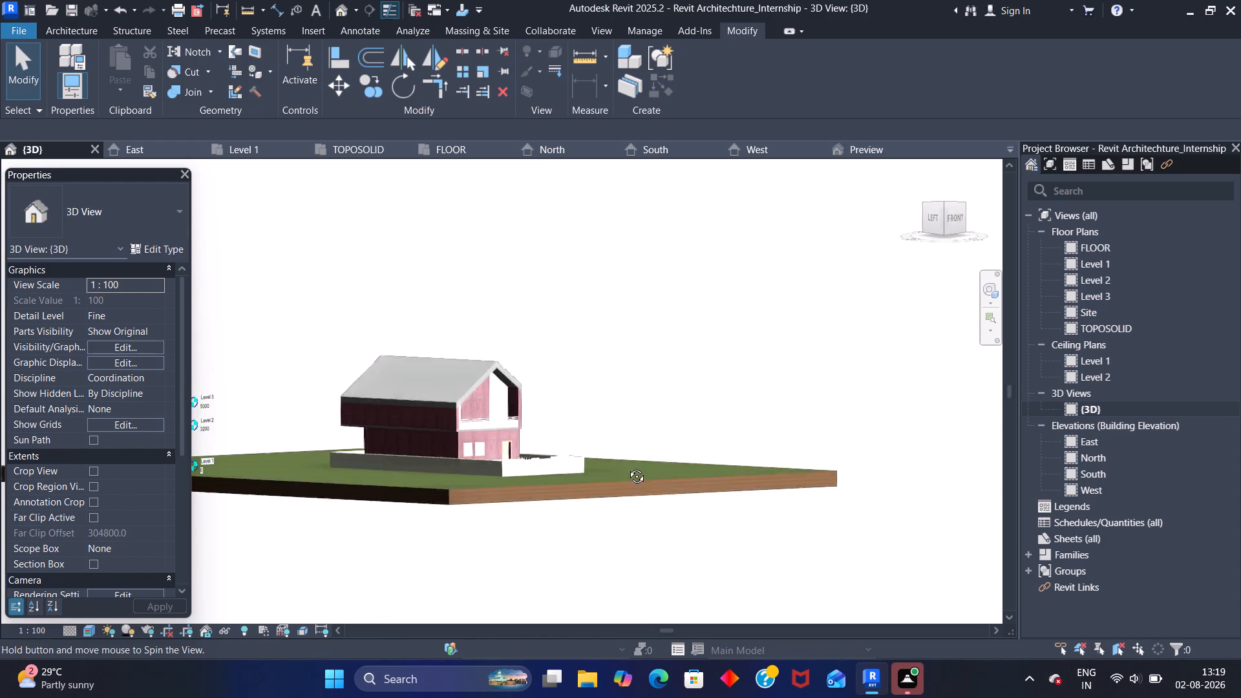
middle_click_drag(627, 467, 461, 476, "shift")
scroll(461, 476, "down", 1)
middle_click_drag(684, 467, 639, 469)
Undo the burgundy brick material and preceding display changes until the Generic - 300mm walls have their earlier plain finish.
key("ctrl+z")
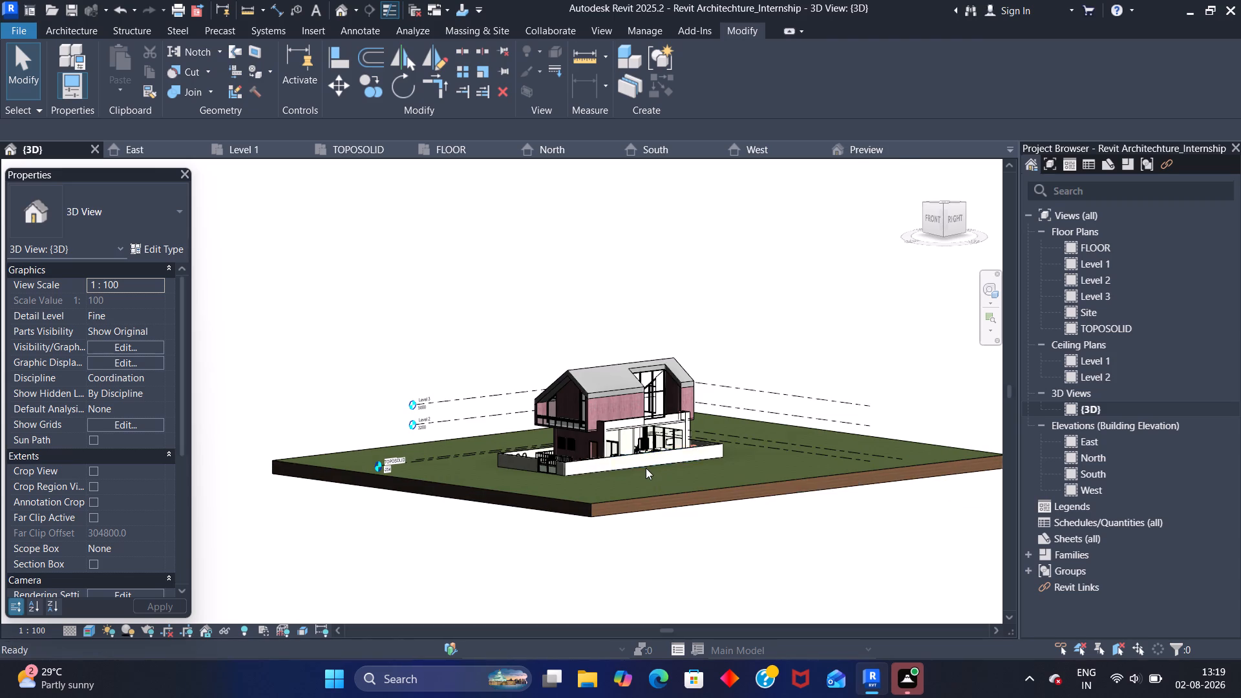
key("ctrl+z")
key("ctrl+z")
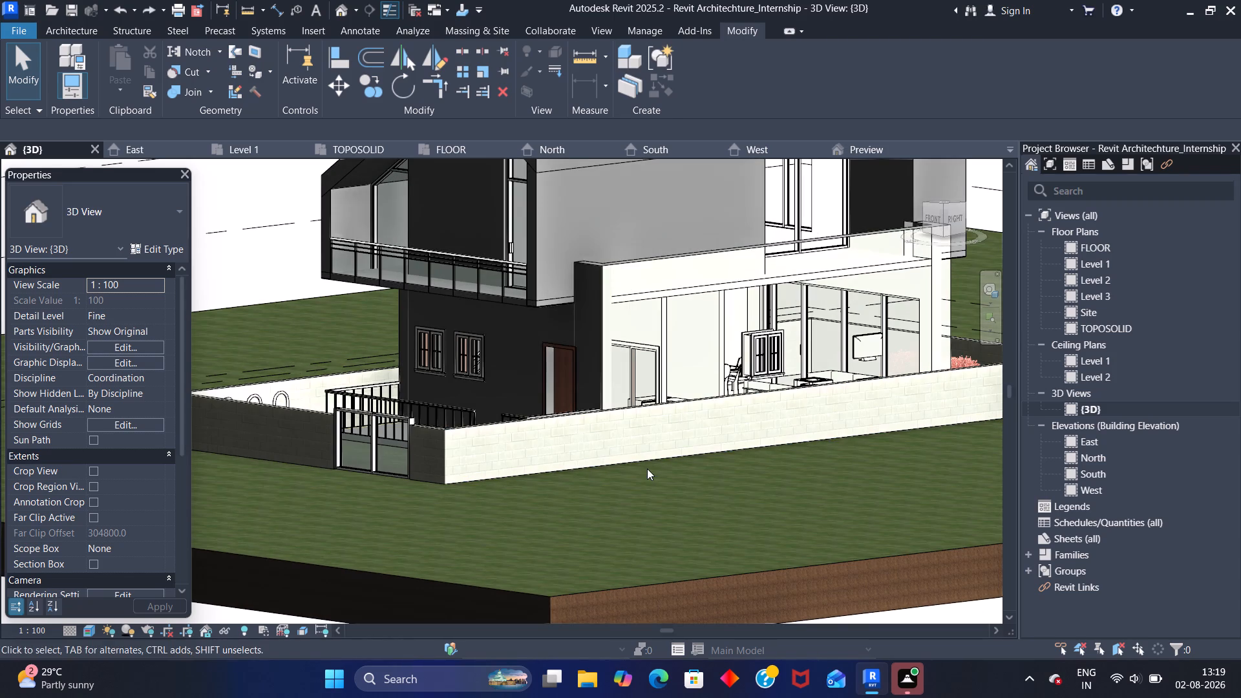
key("ctrl+z")
key("ctrl+z")
key("ctrl+z")
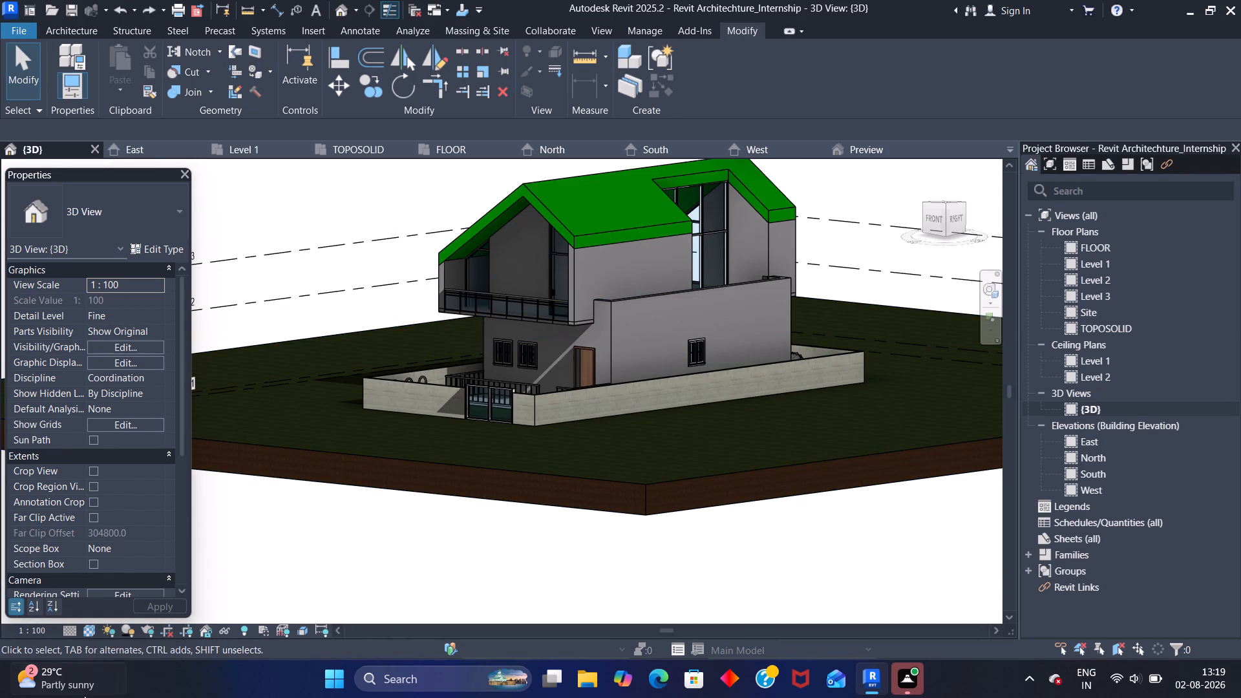
Set the 3D view's visual style to Realistic.
left_click(85, 635)
left_click(111, 611)
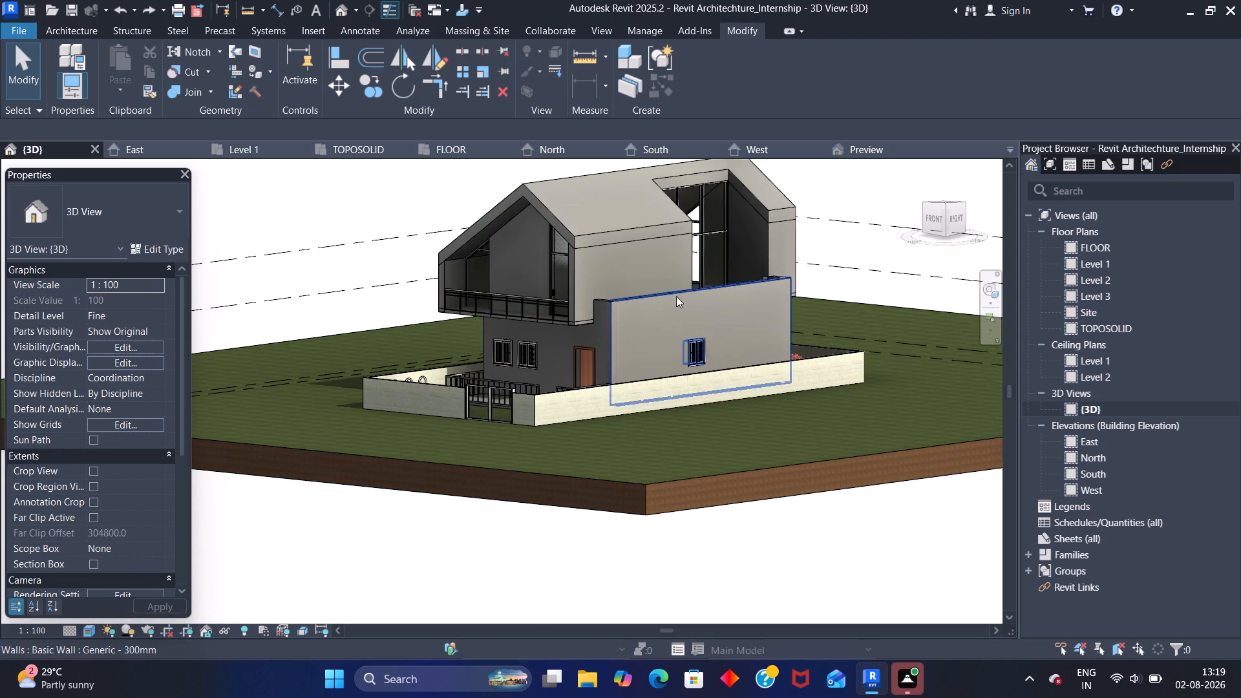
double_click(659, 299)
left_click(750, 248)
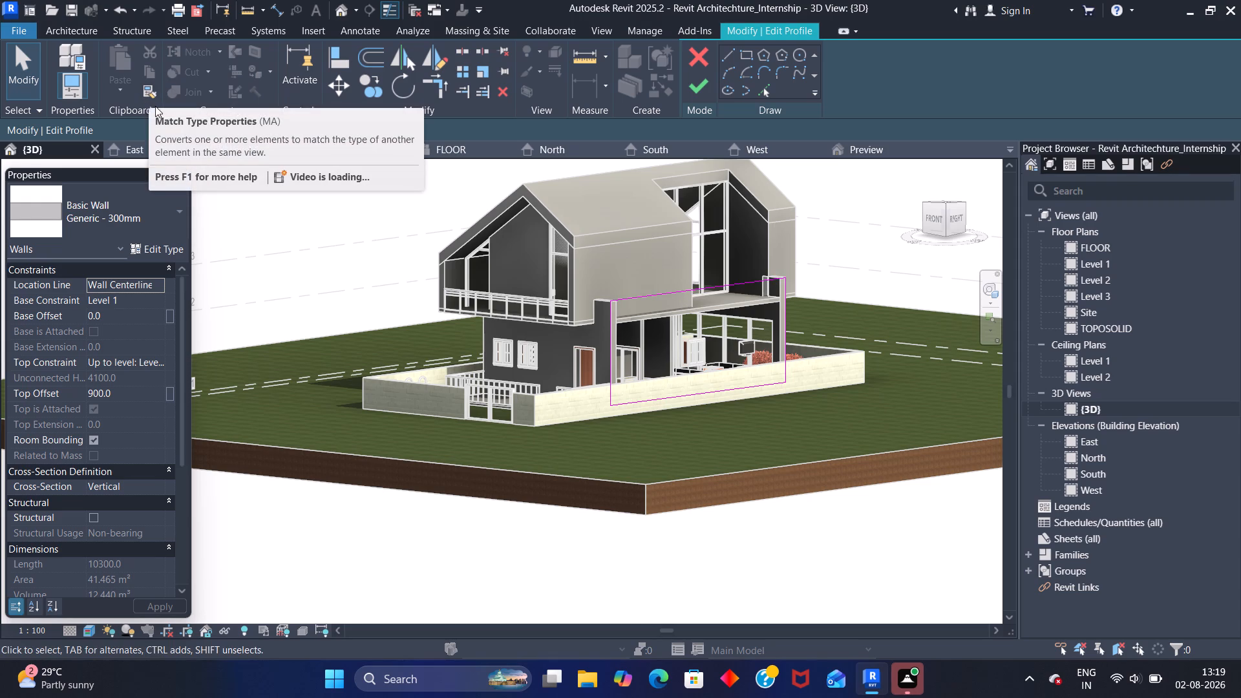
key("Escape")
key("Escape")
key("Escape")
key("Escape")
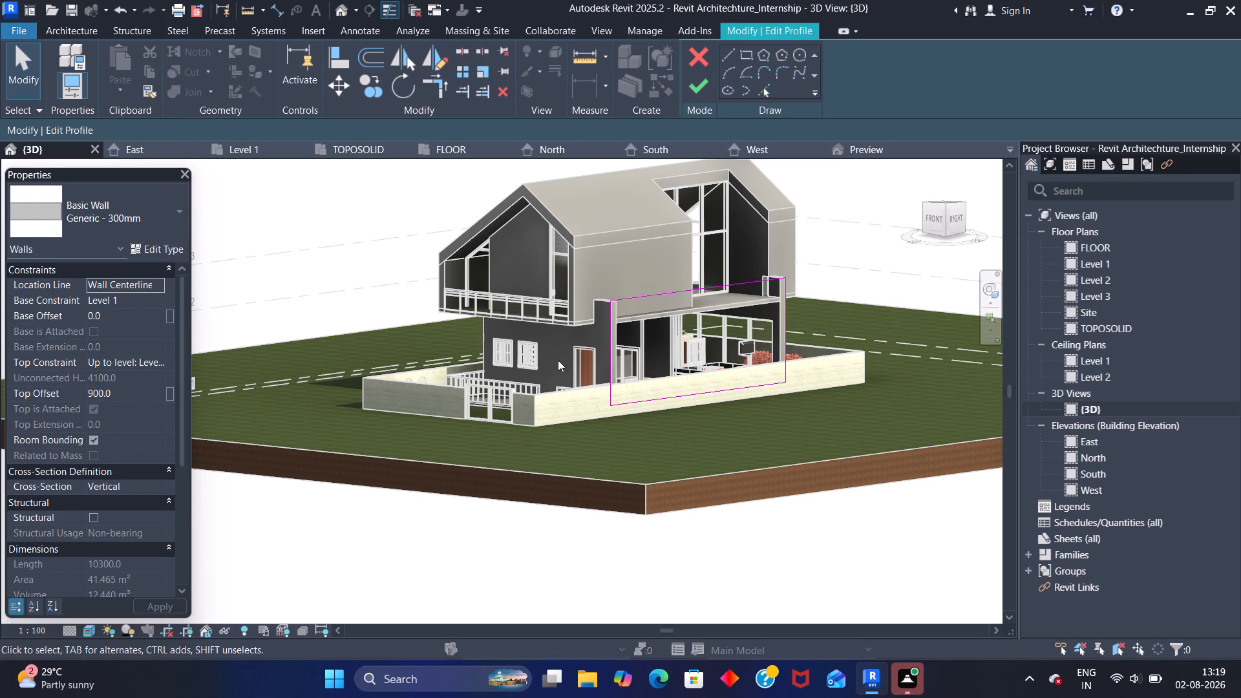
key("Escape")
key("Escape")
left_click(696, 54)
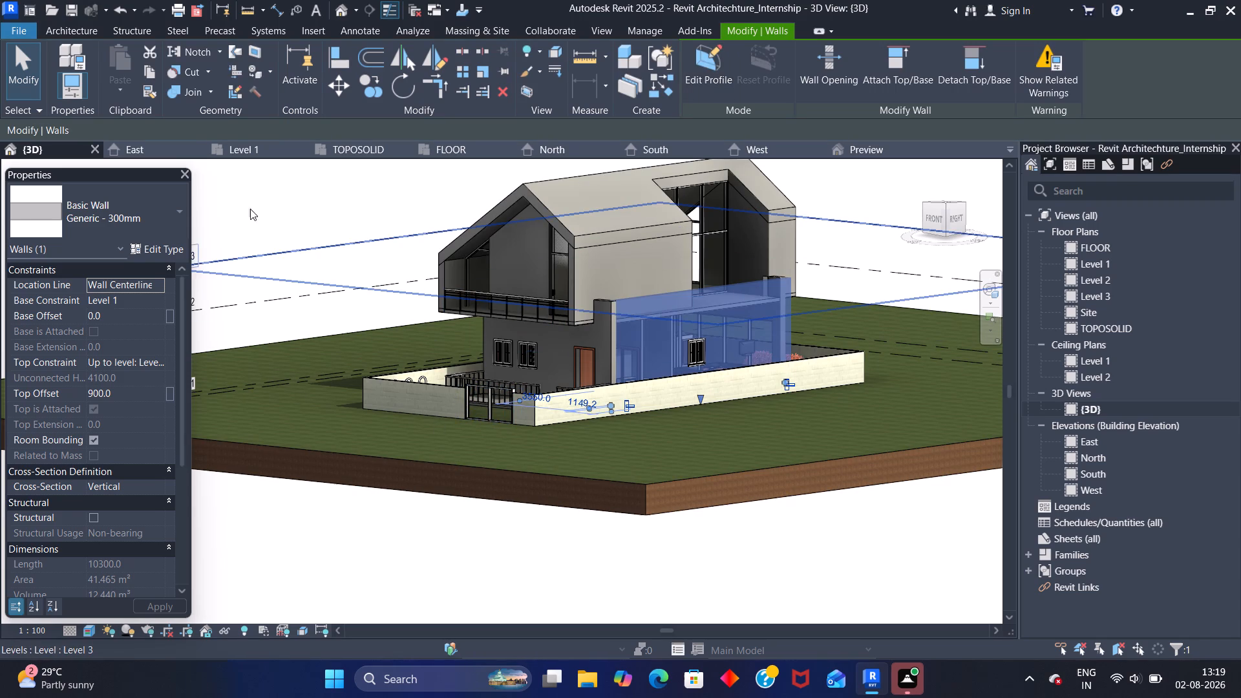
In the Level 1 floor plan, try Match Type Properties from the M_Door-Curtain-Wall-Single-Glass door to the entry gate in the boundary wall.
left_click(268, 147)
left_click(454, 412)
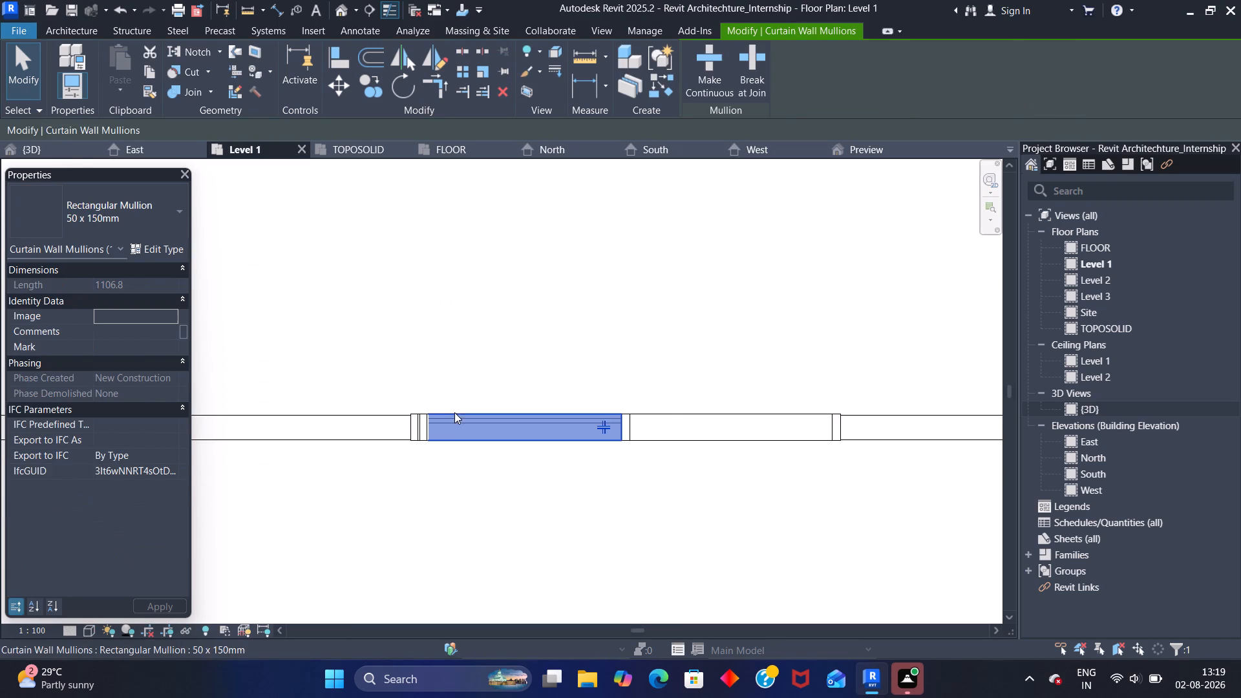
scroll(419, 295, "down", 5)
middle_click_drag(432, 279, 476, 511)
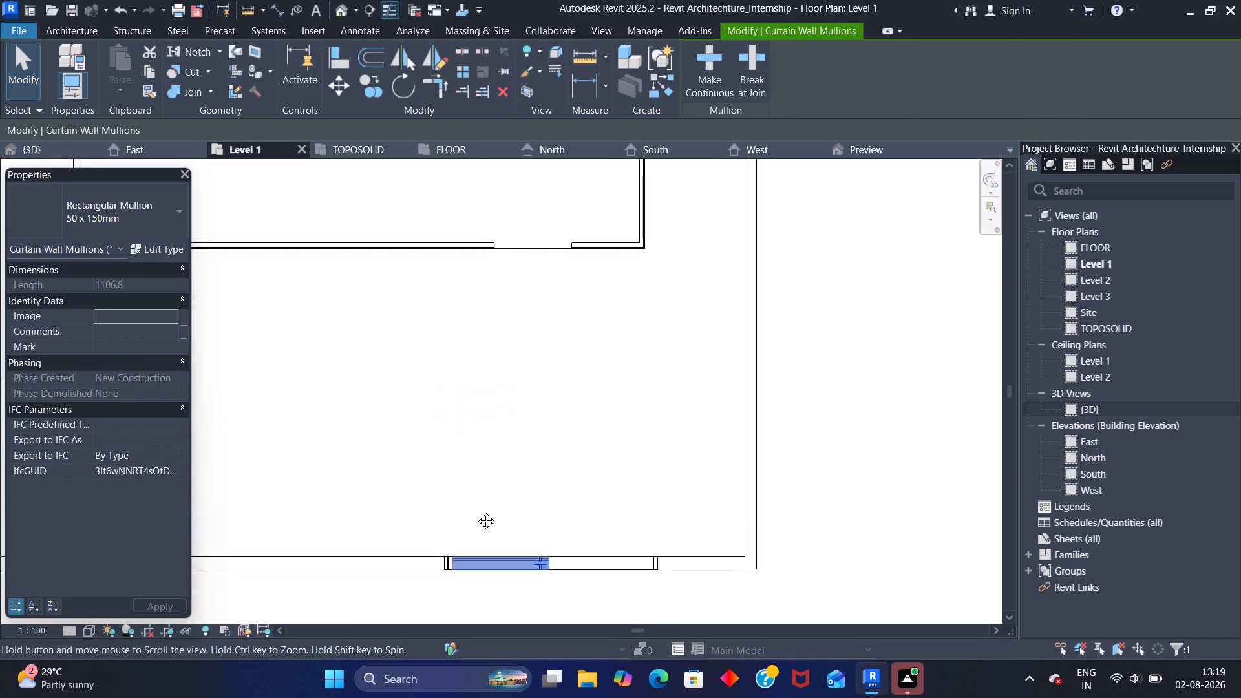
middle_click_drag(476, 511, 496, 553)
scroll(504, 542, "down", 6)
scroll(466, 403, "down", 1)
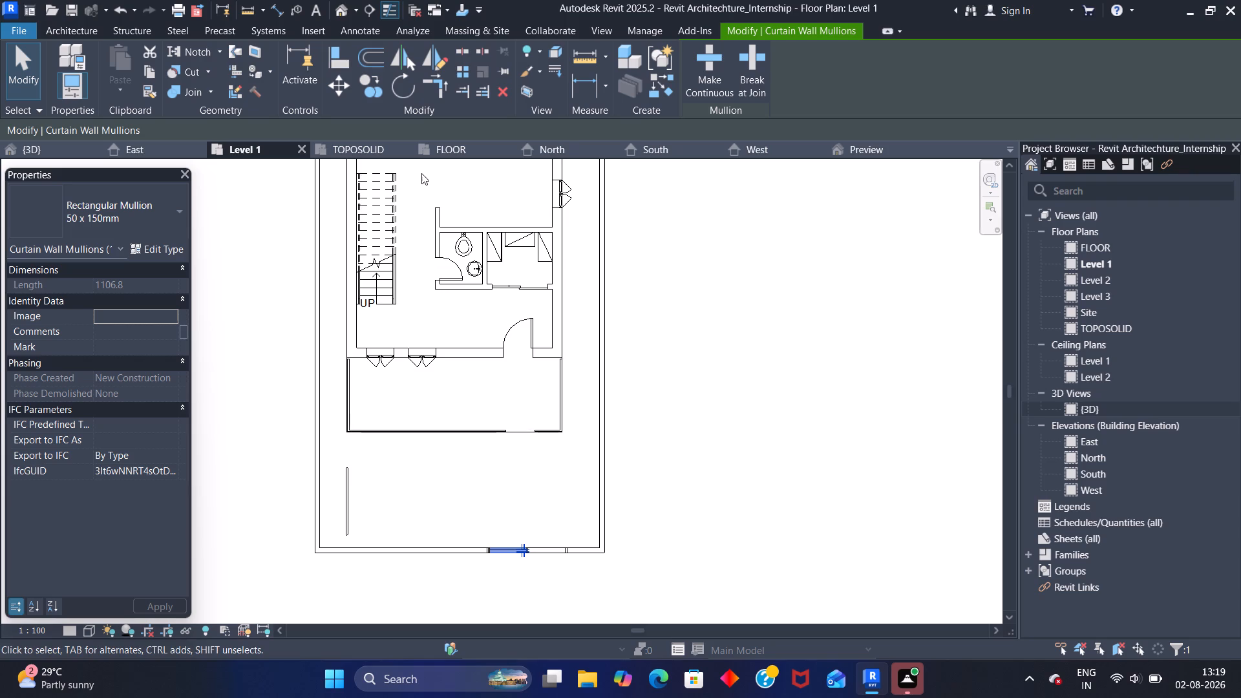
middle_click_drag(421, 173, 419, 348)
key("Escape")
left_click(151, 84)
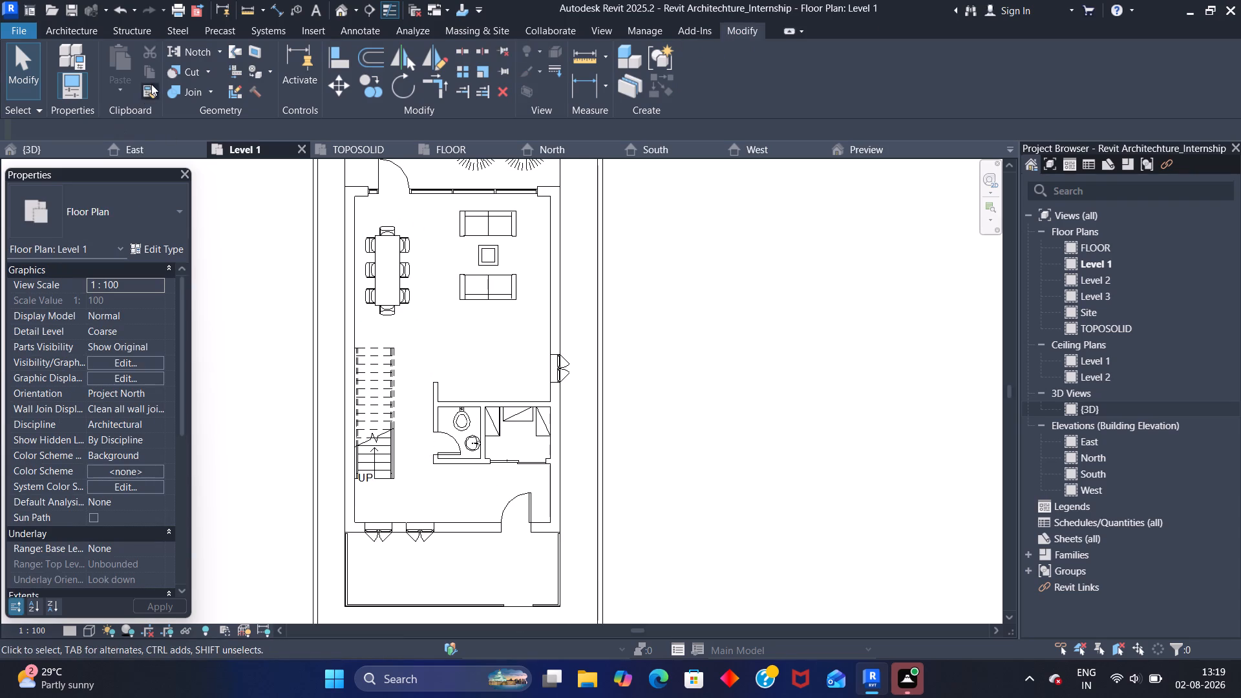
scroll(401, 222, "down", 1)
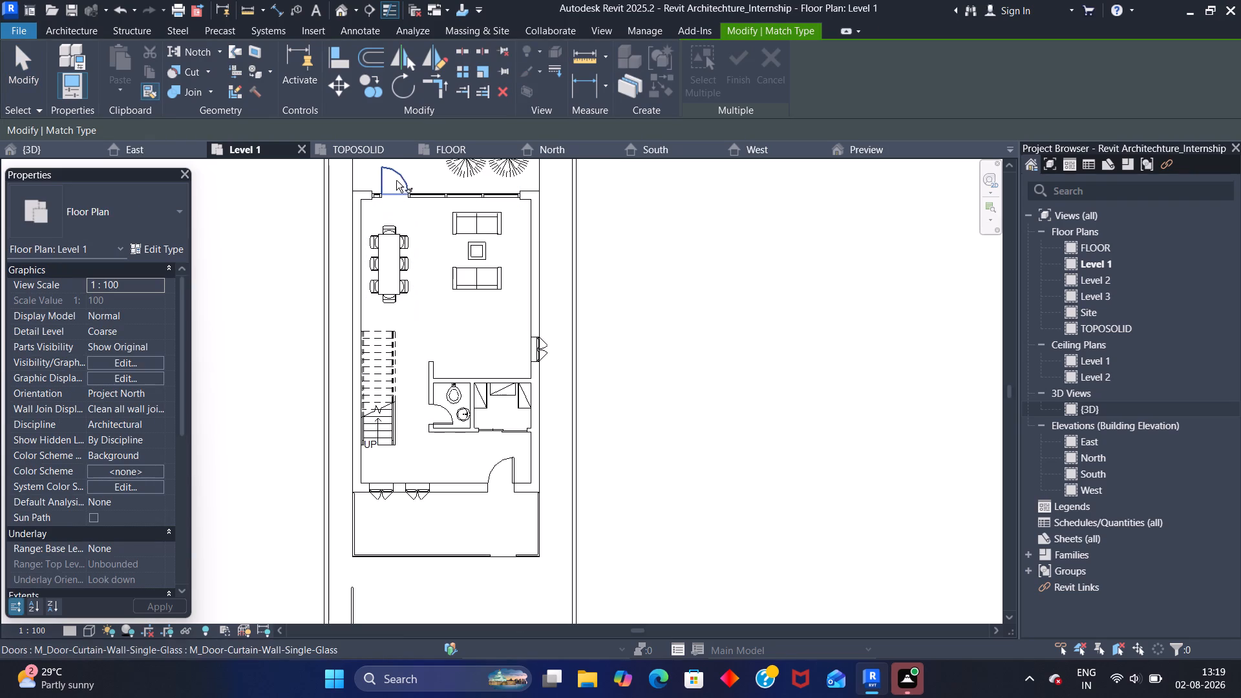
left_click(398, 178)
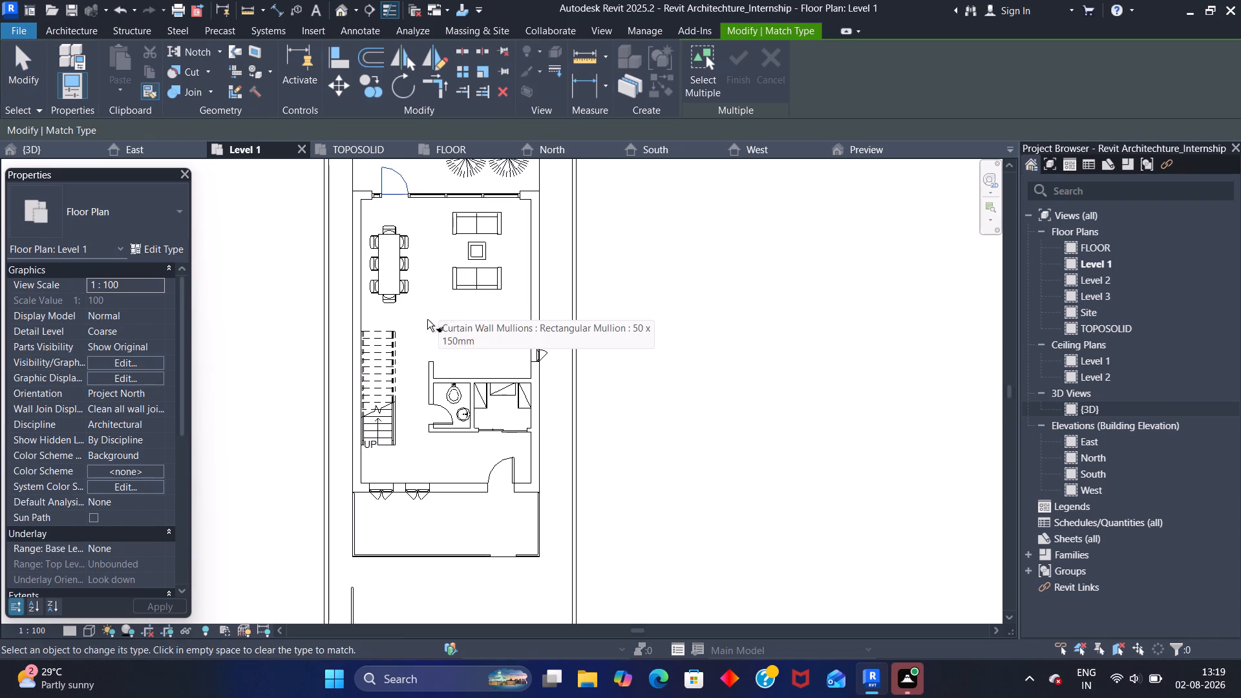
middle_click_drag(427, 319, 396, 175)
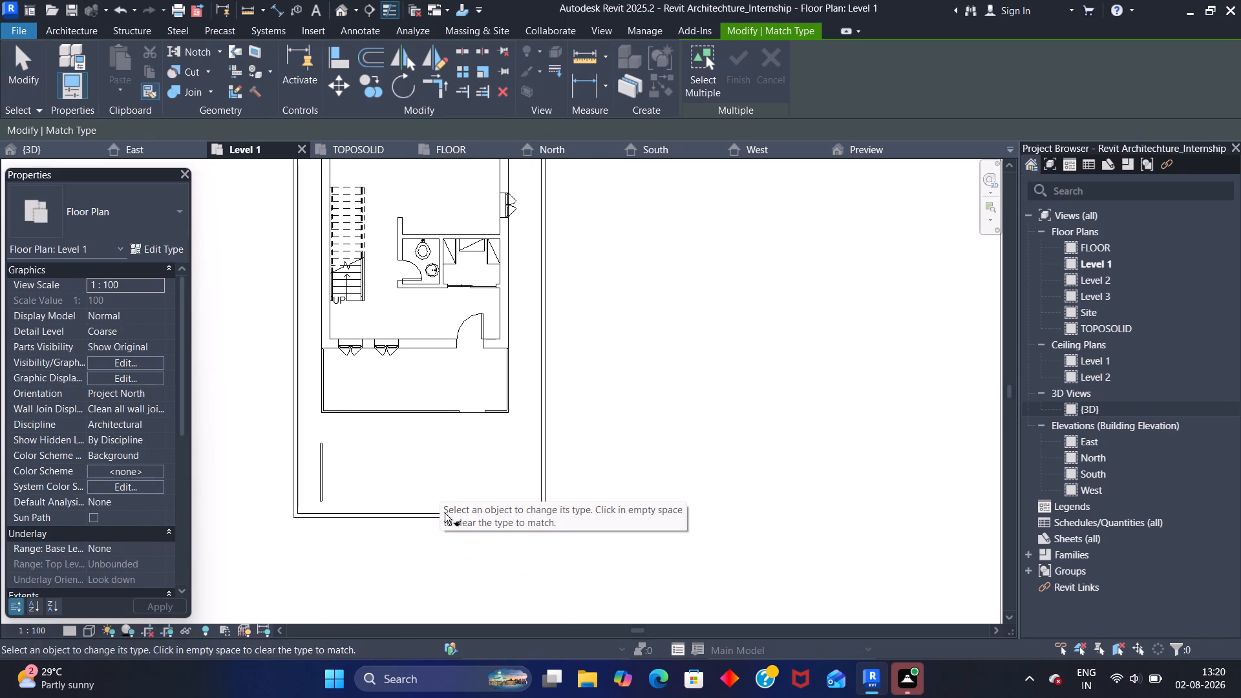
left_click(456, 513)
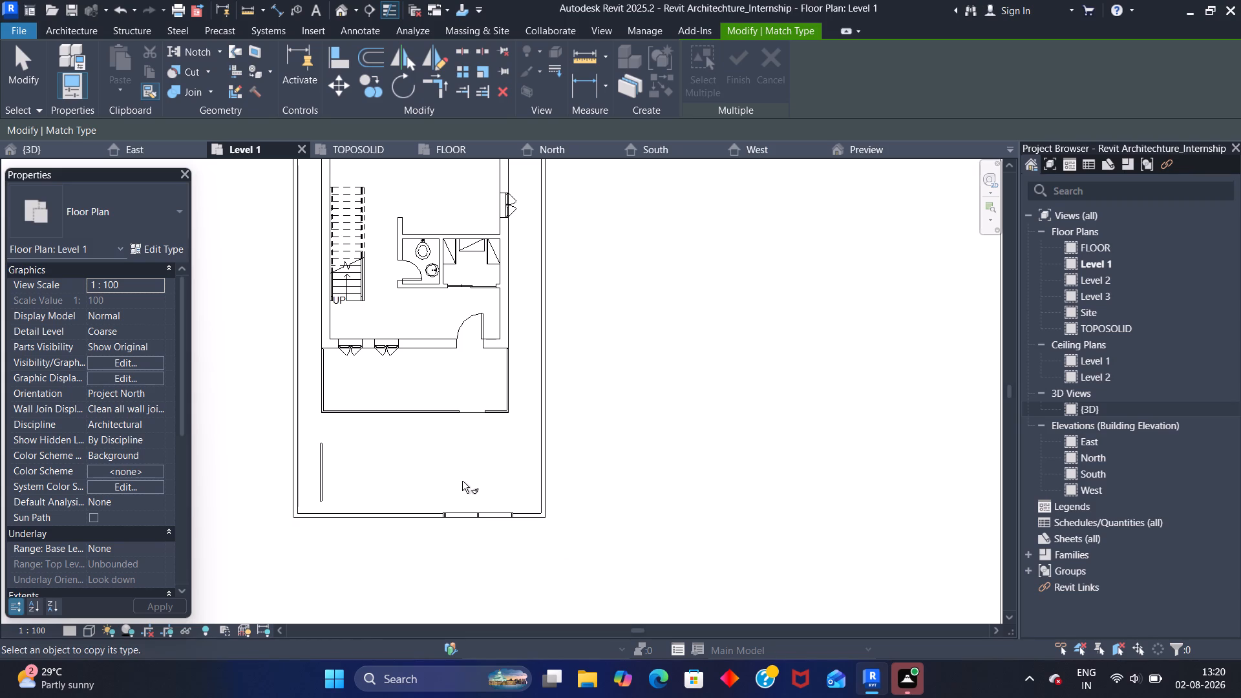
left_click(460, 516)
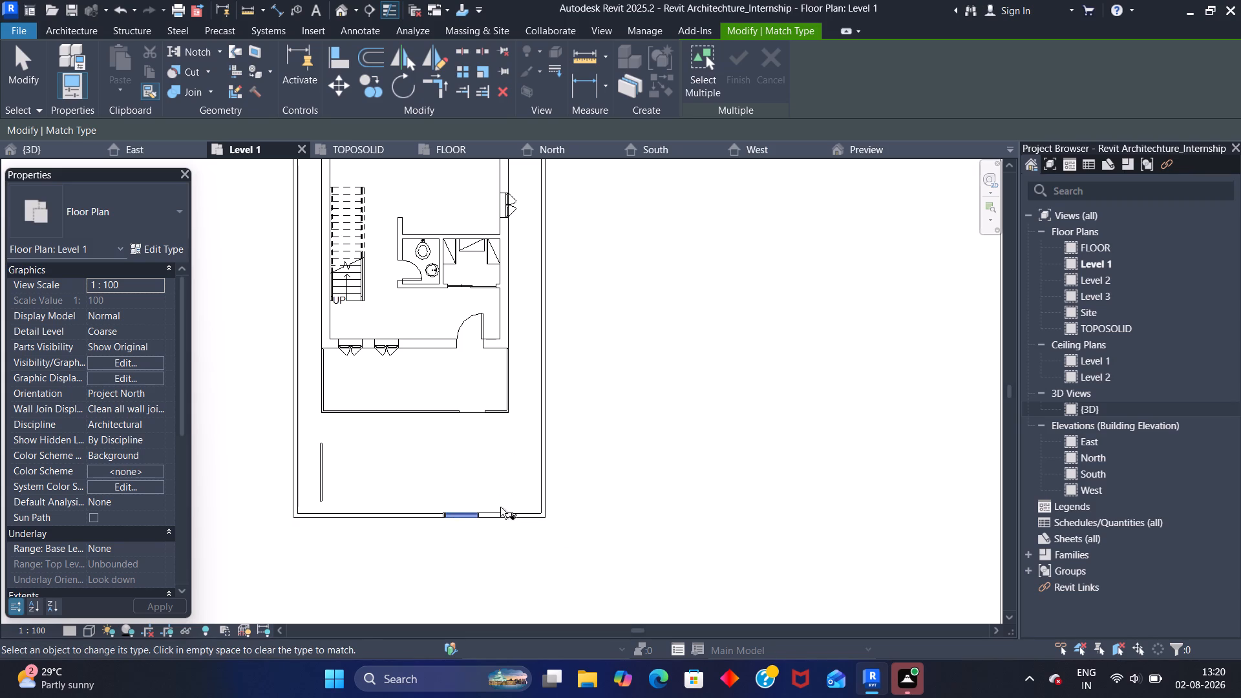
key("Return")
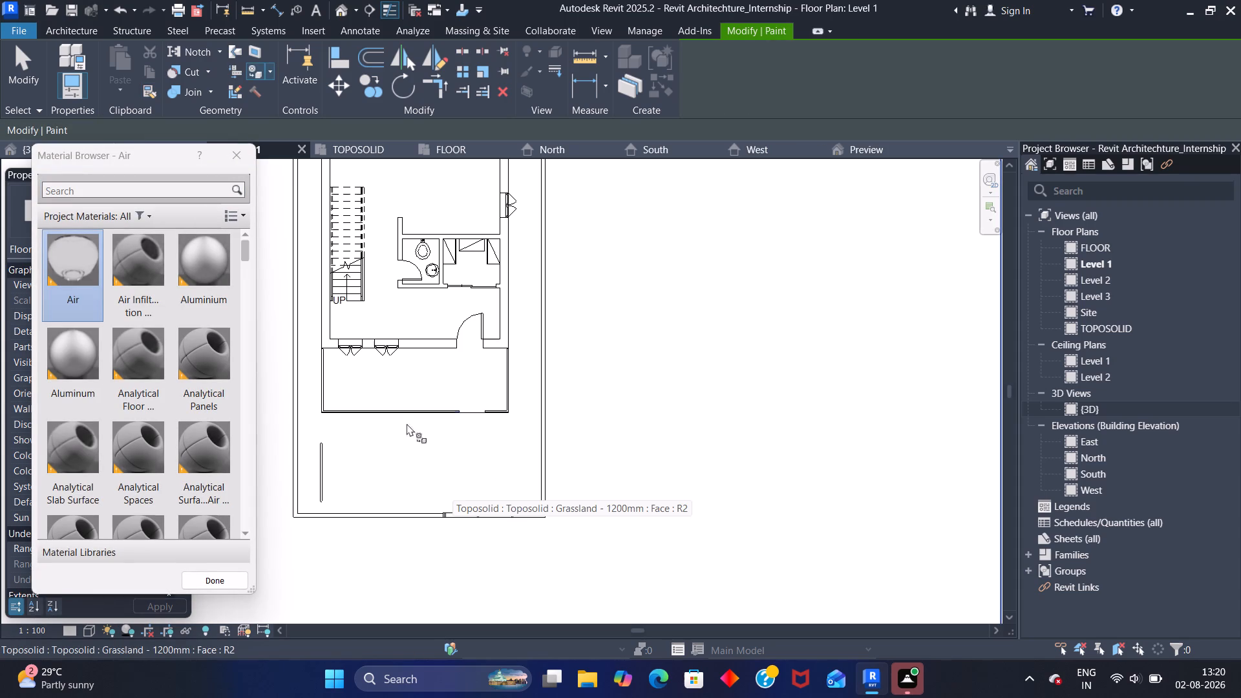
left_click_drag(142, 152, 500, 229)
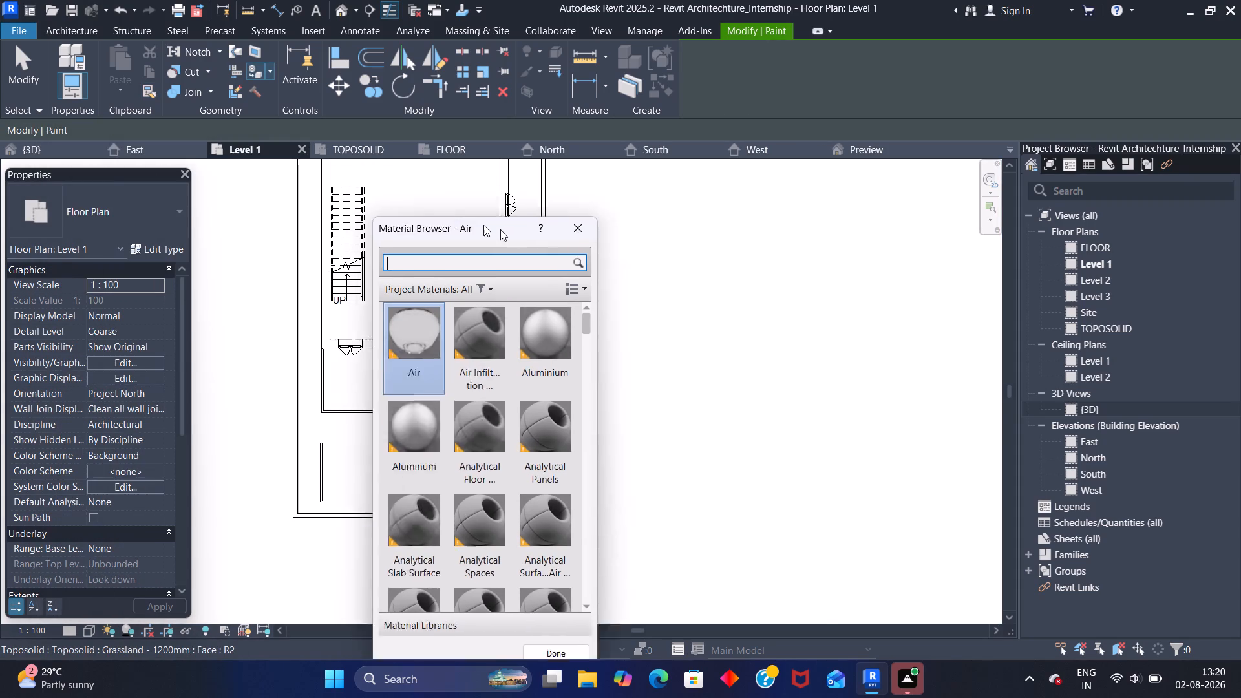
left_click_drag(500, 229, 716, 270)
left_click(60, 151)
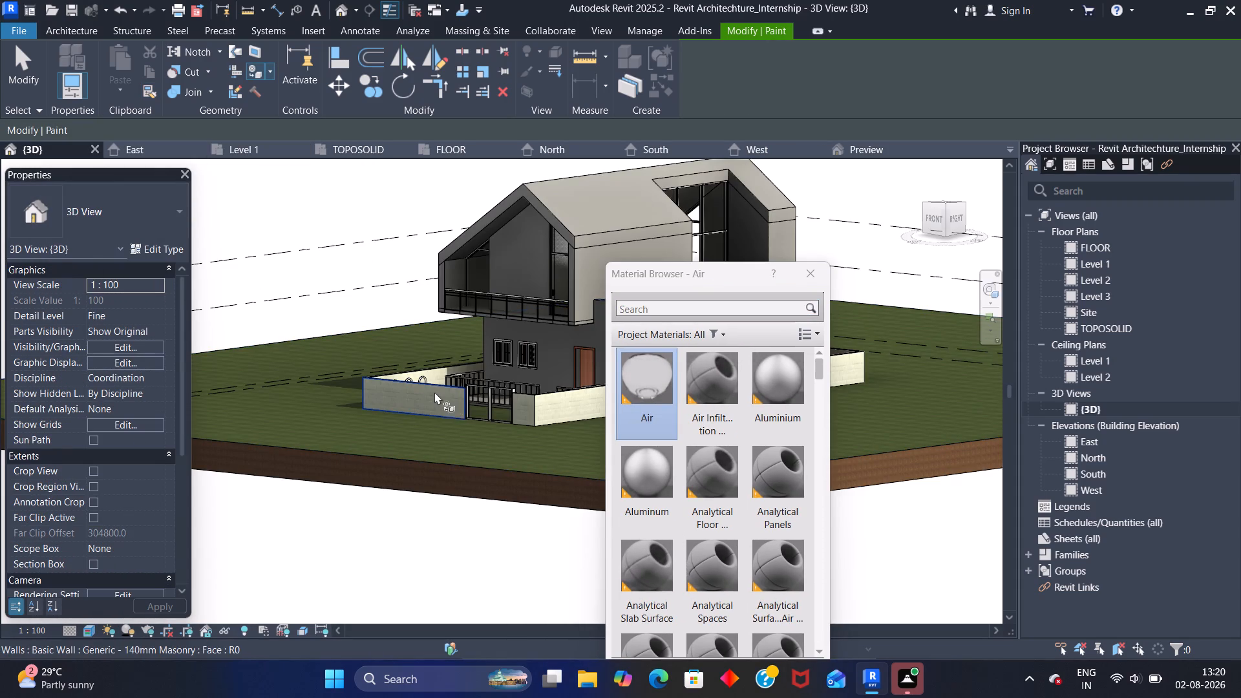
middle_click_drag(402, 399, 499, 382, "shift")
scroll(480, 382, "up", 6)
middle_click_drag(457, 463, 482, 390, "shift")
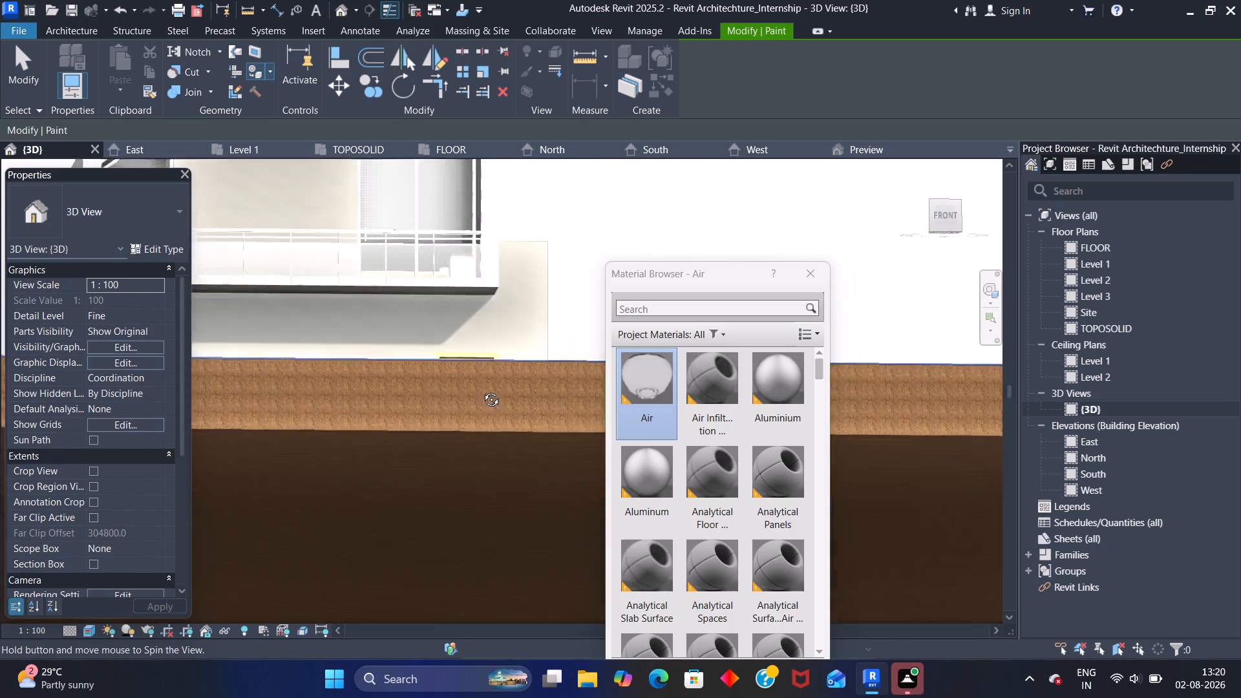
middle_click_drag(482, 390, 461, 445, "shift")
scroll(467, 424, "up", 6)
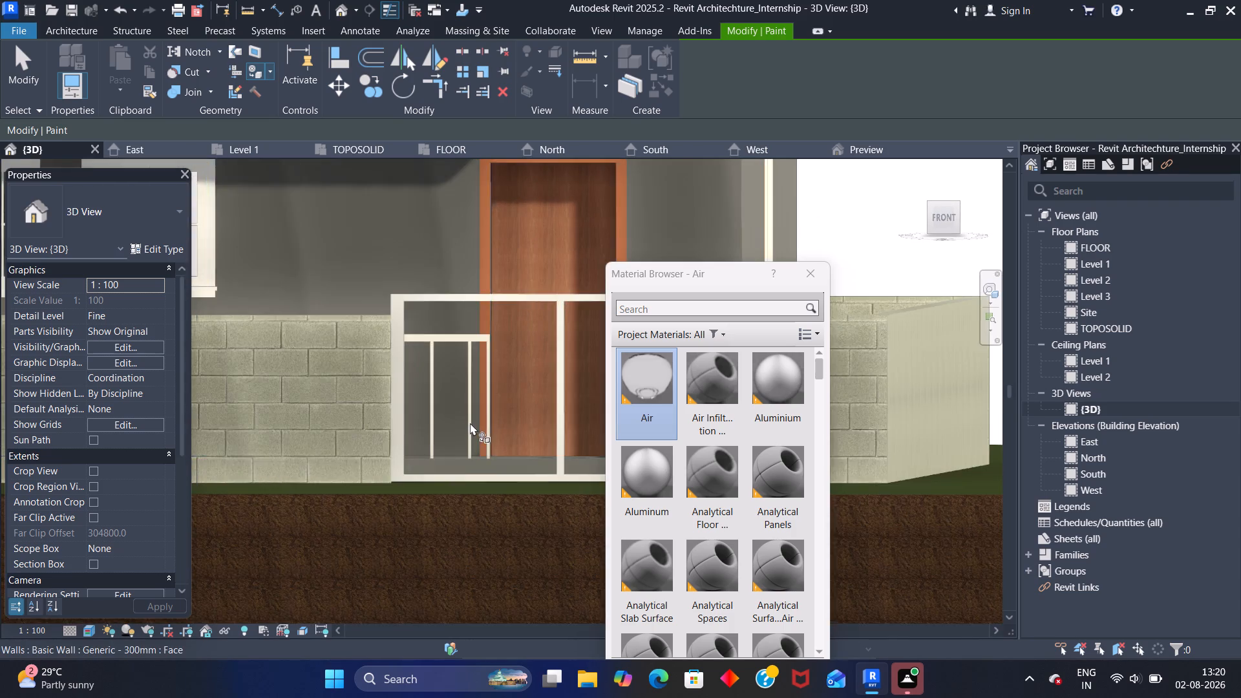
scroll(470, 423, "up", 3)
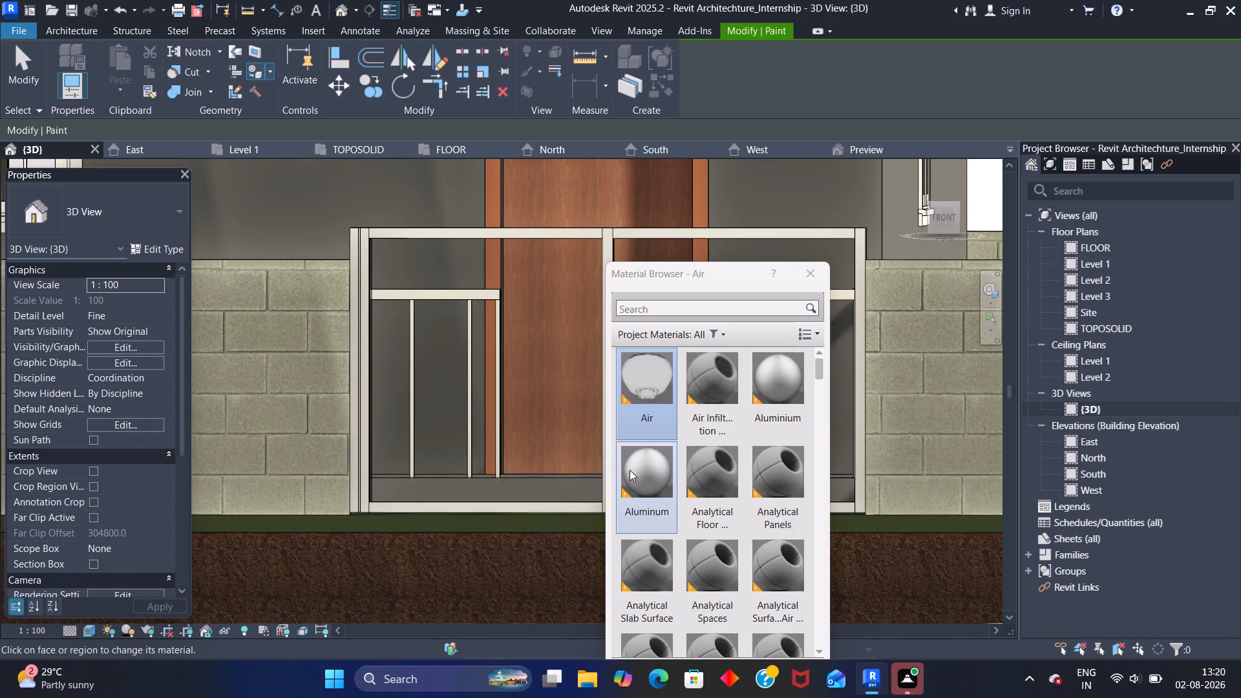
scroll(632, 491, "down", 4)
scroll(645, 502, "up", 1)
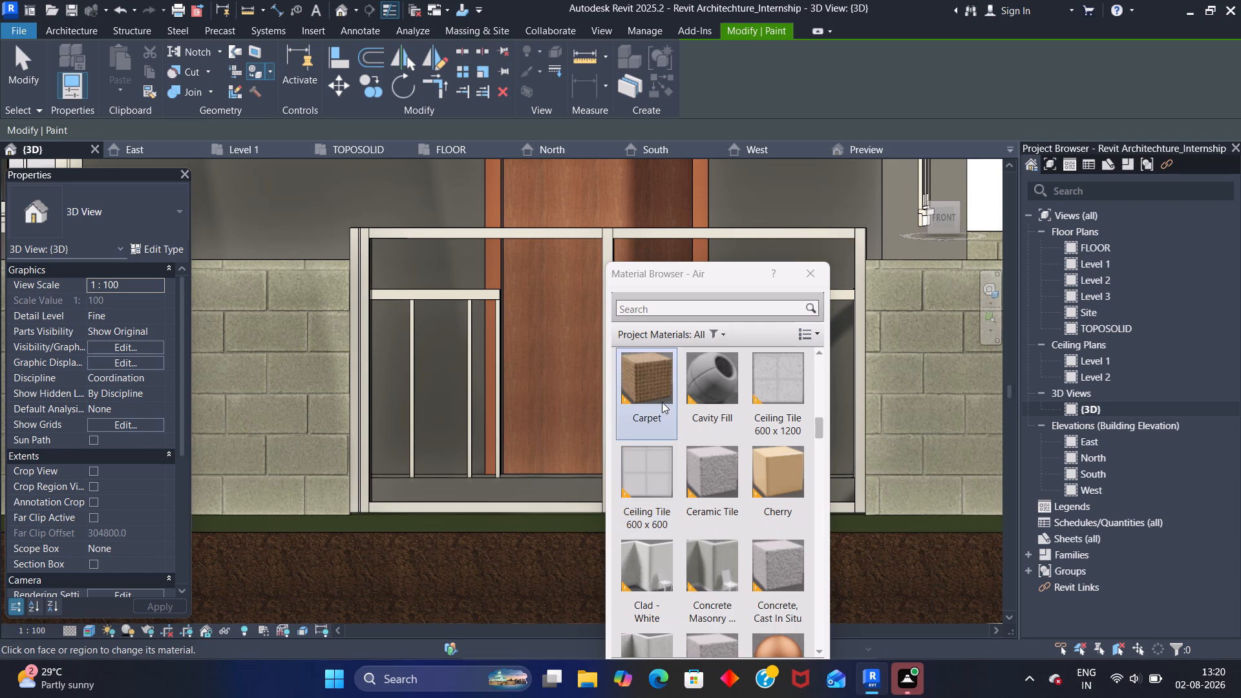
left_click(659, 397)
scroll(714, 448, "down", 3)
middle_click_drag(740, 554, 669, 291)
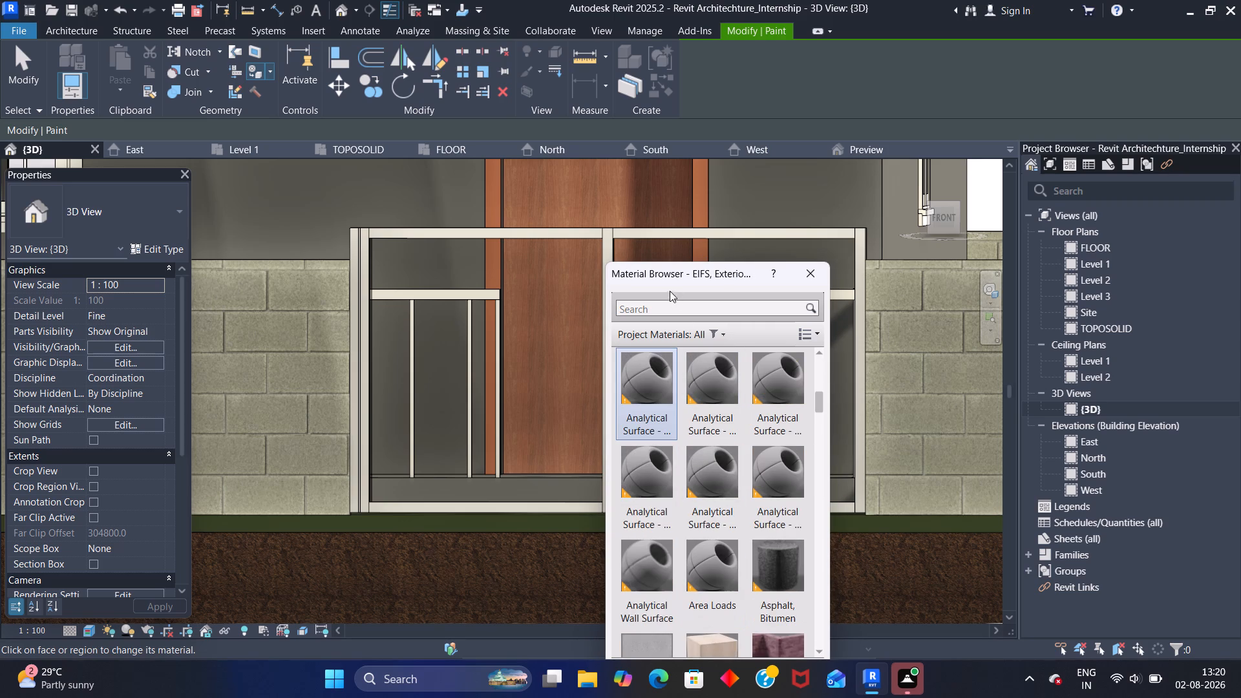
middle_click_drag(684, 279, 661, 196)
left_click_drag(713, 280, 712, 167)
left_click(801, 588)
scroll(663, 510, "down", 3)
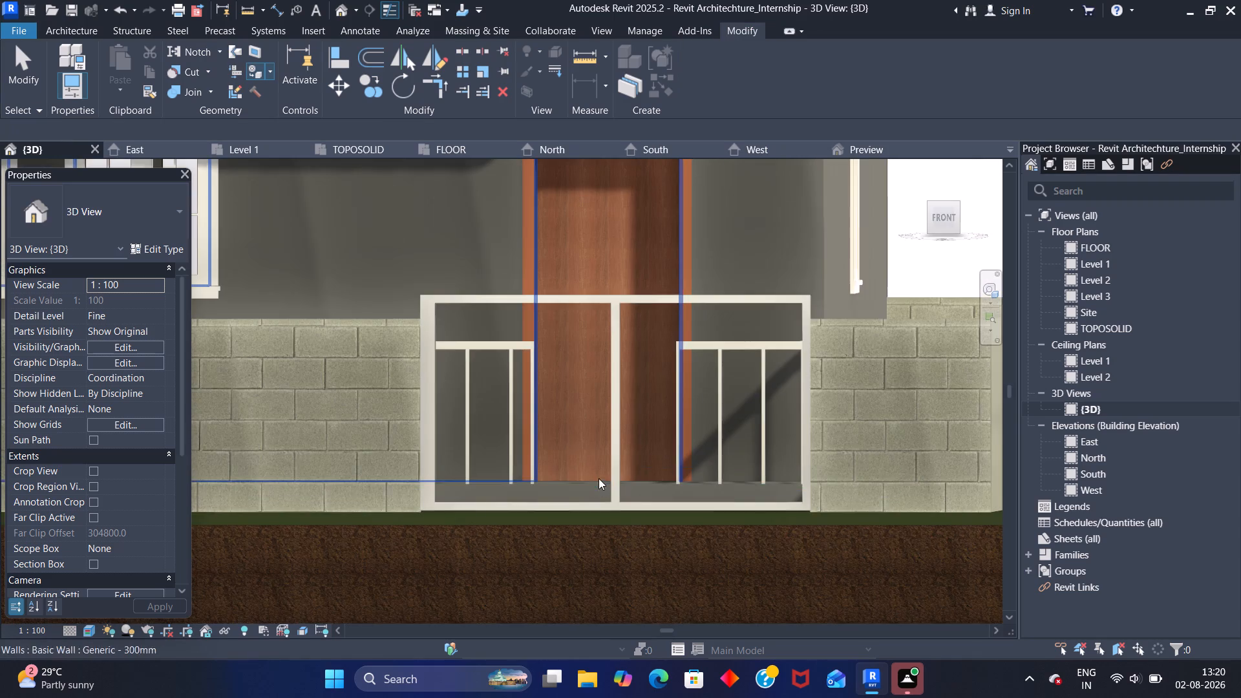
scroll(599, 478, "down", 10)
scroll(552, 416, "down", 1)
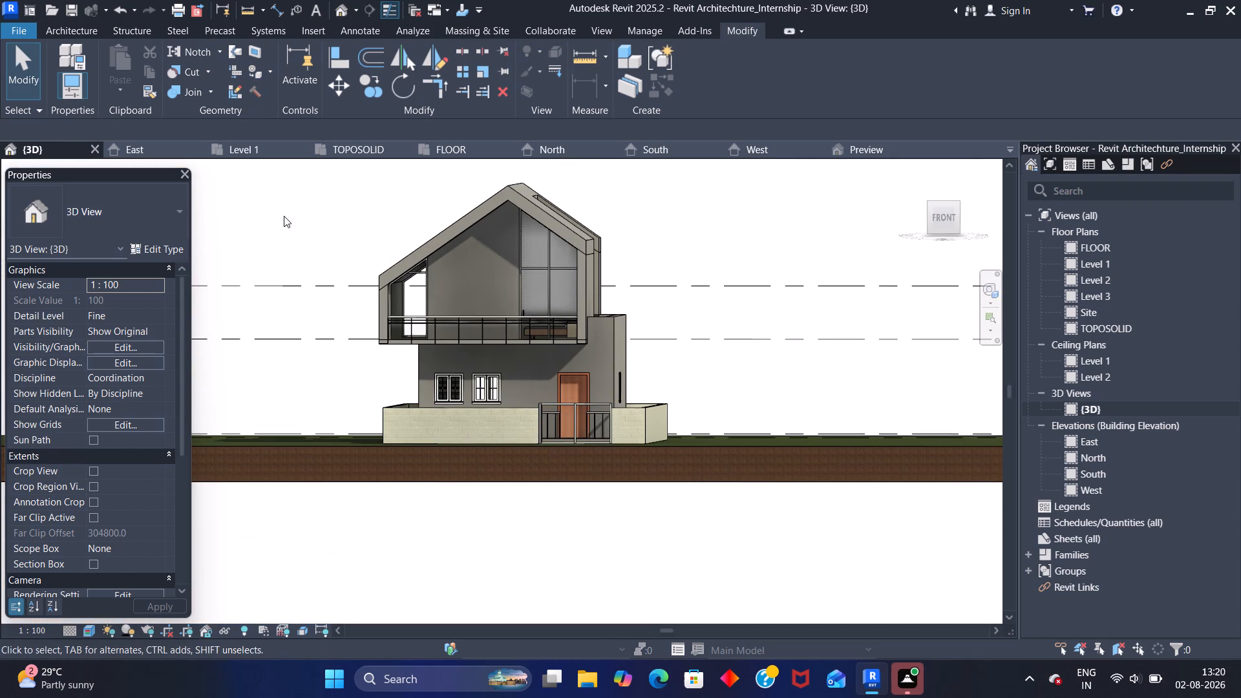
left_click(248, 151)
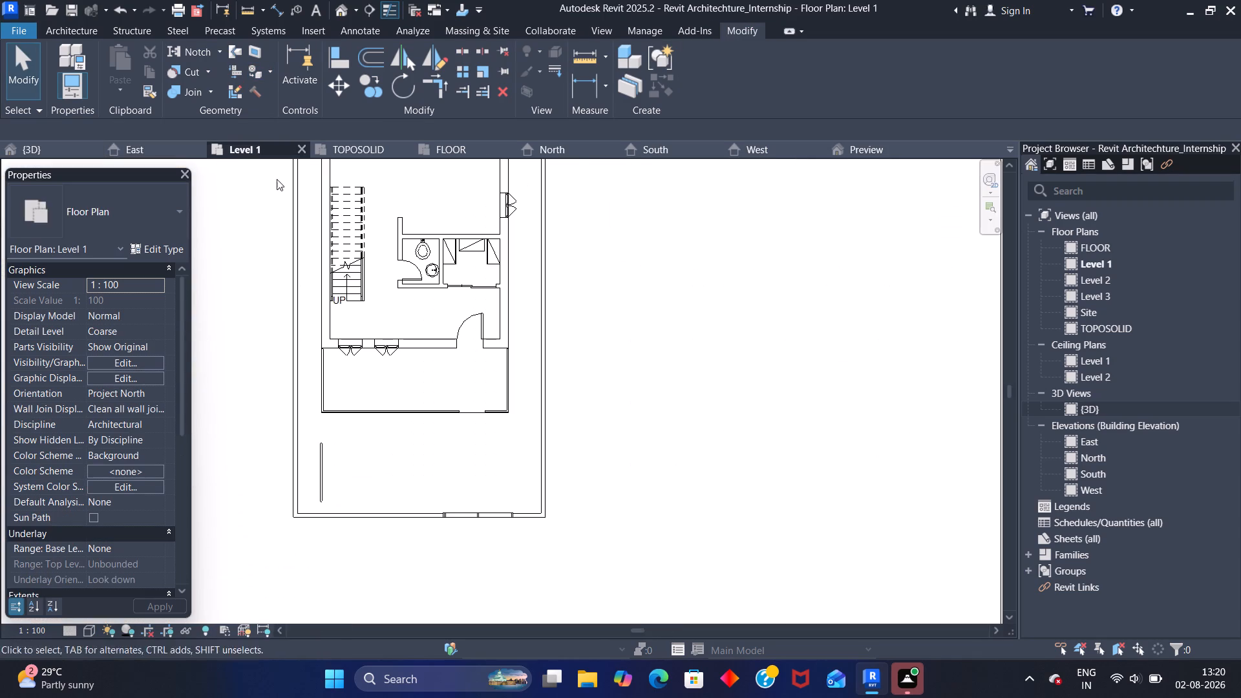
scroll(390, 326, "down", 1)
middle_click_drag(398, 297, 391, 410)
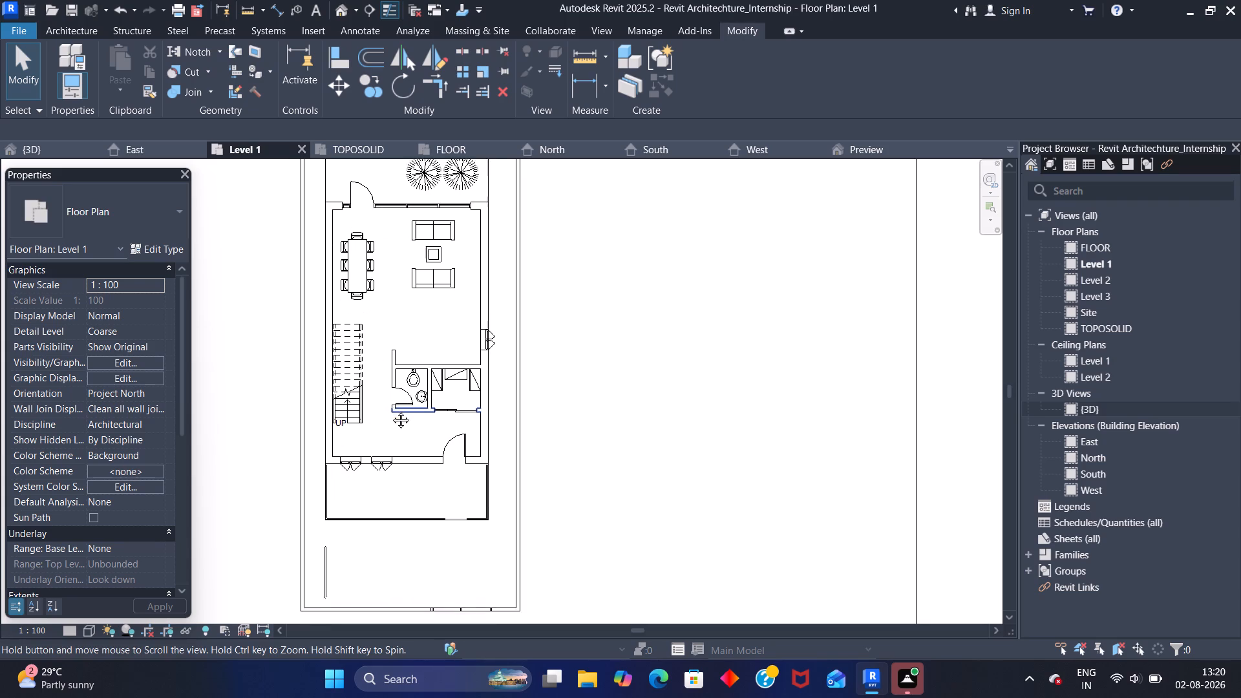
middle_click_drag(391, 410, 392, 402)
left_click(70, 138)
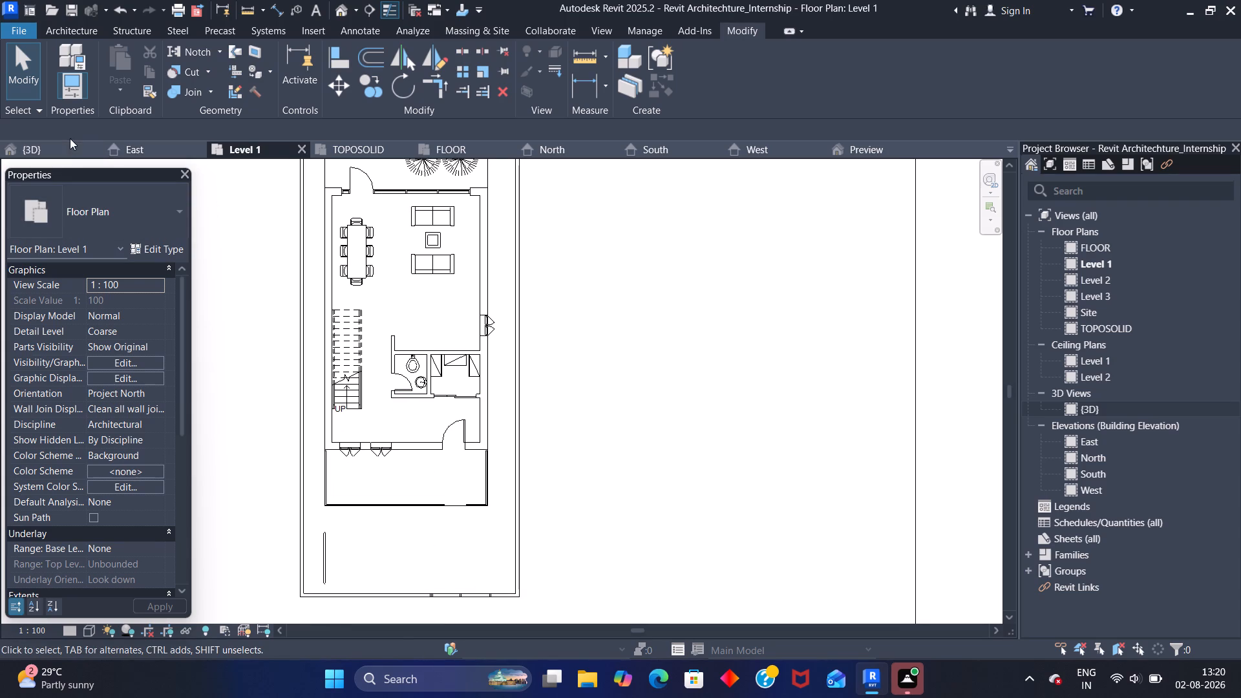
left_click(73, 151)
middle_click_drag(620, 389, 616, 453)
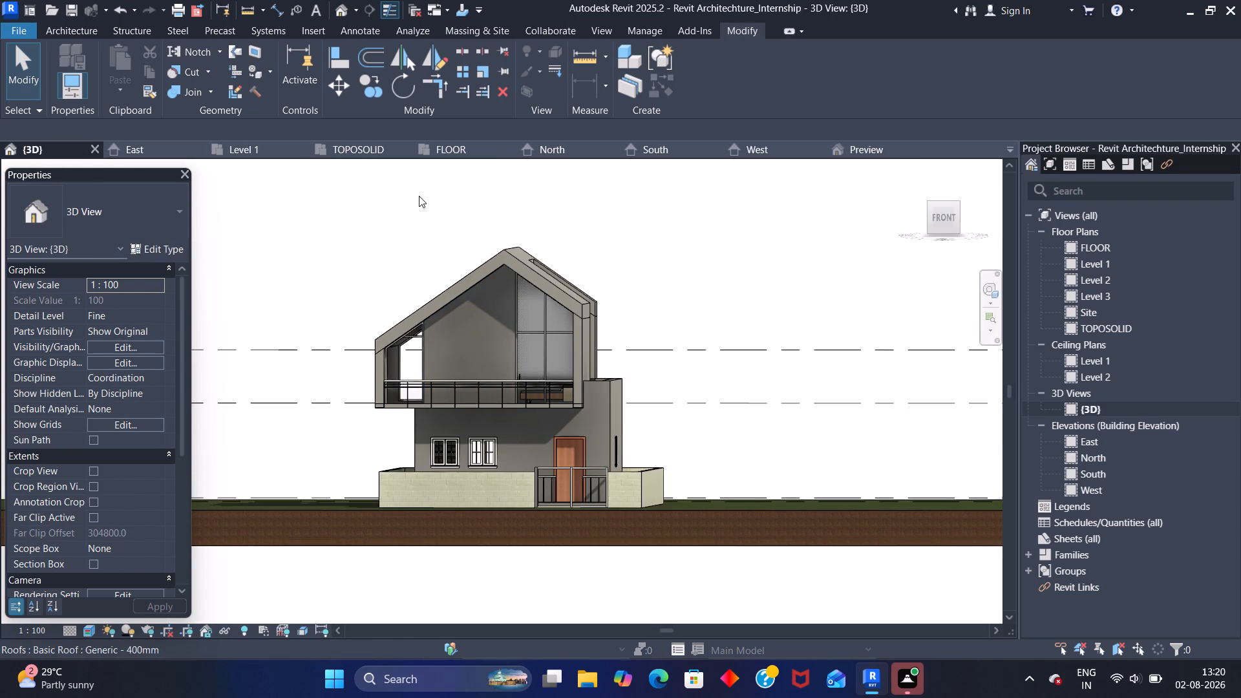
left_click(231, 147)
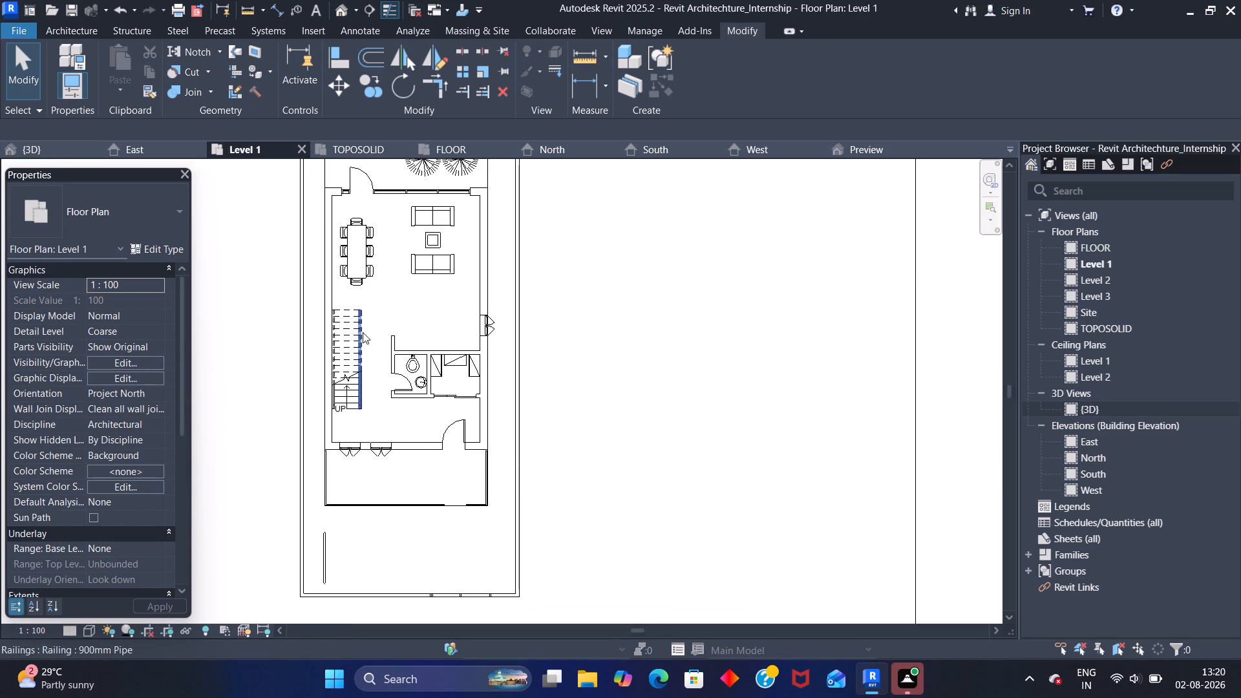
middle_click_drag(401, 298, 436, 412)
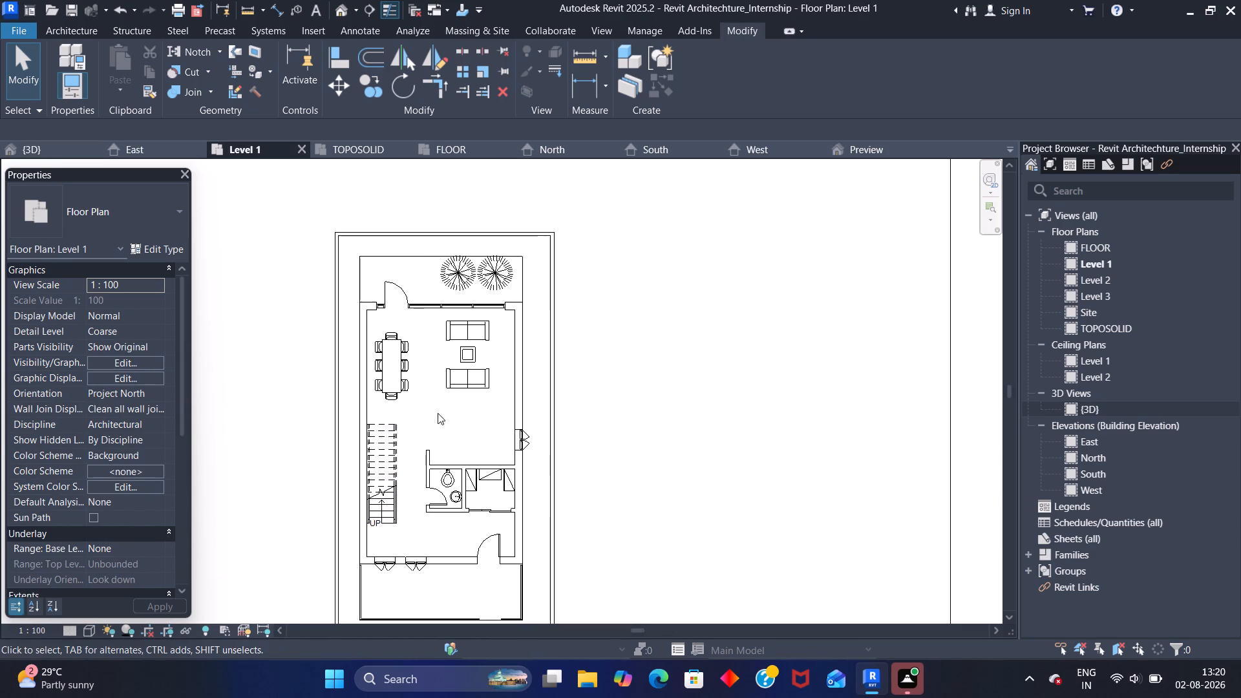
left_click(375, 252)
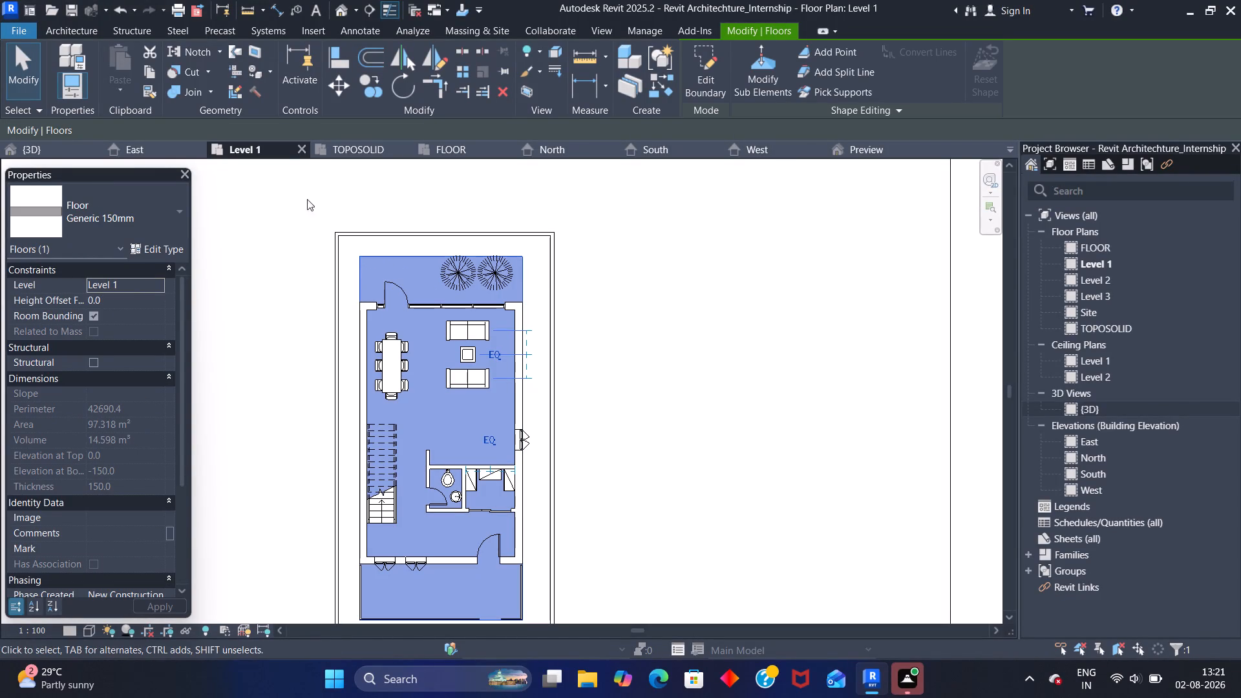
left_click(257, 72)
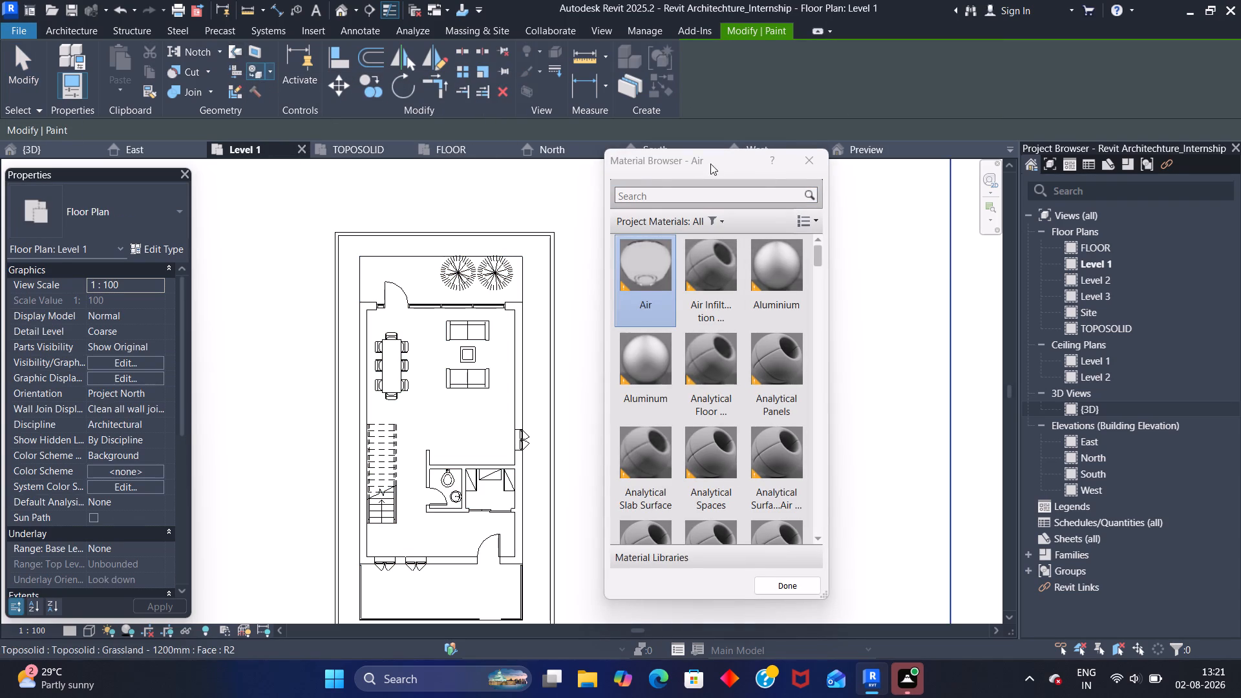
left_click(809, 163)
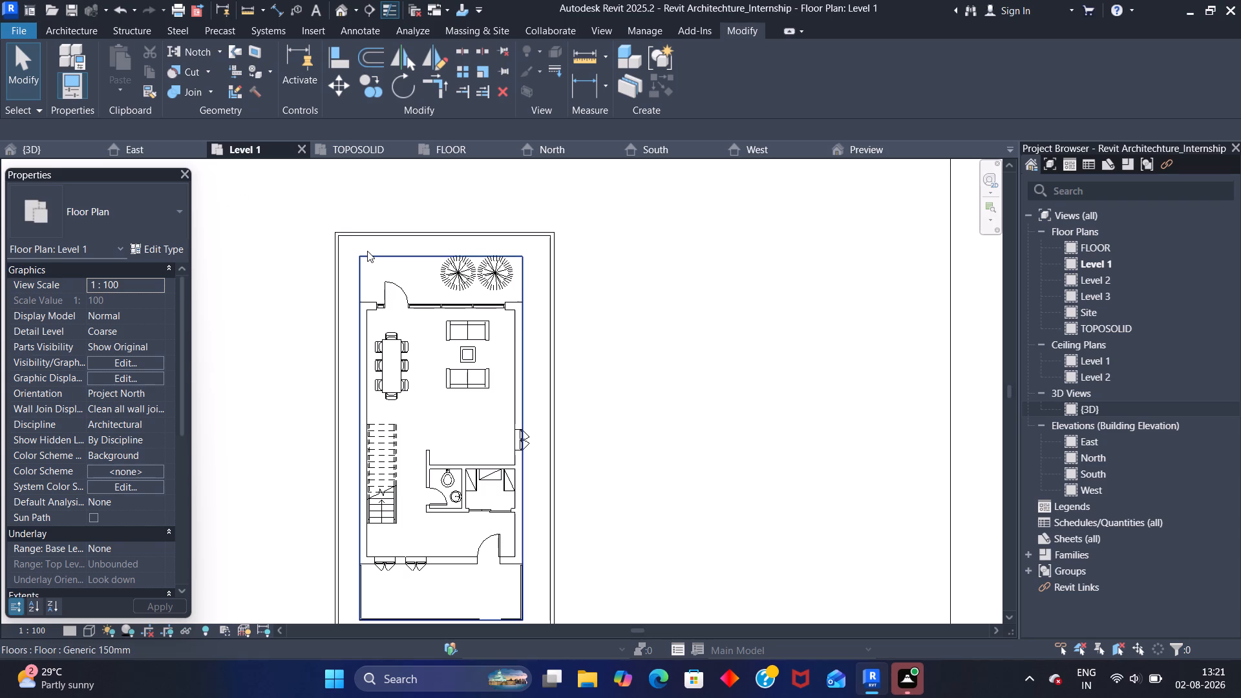
In the Level 1 floor plan, create a new material for the structure layer of the Generic 150mm house floor type.
left_click(367, 251)
left_click(166, 250)
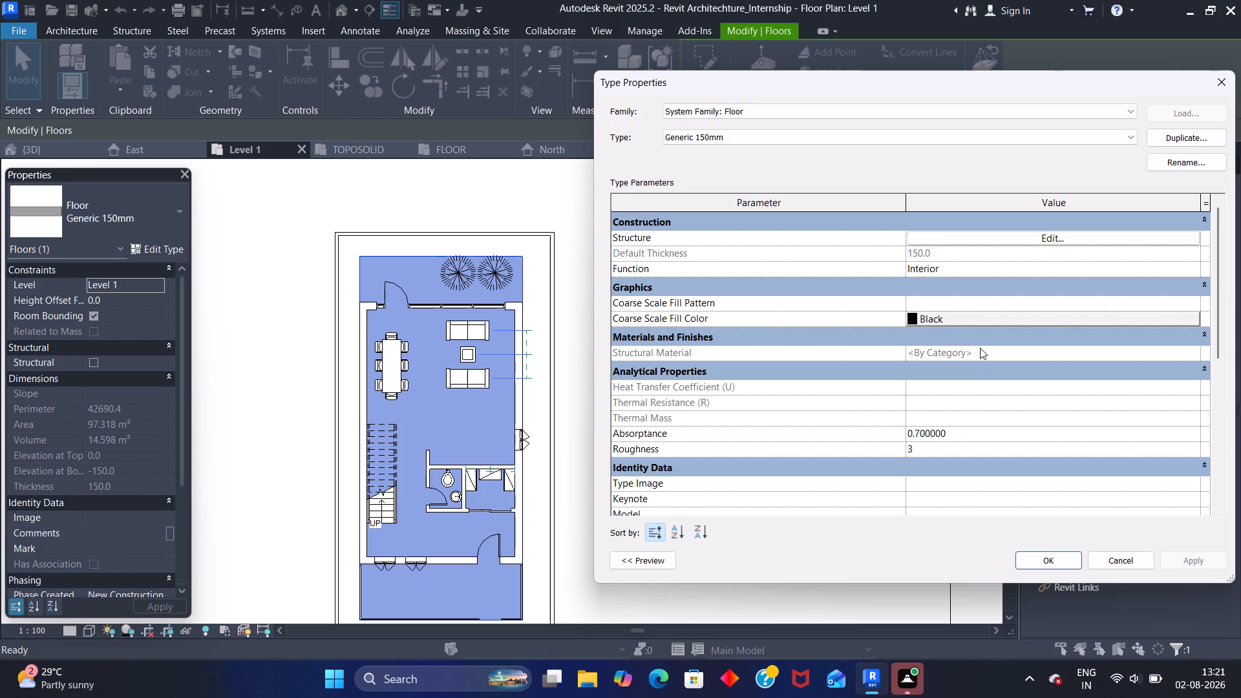
left_click(1050, 231)
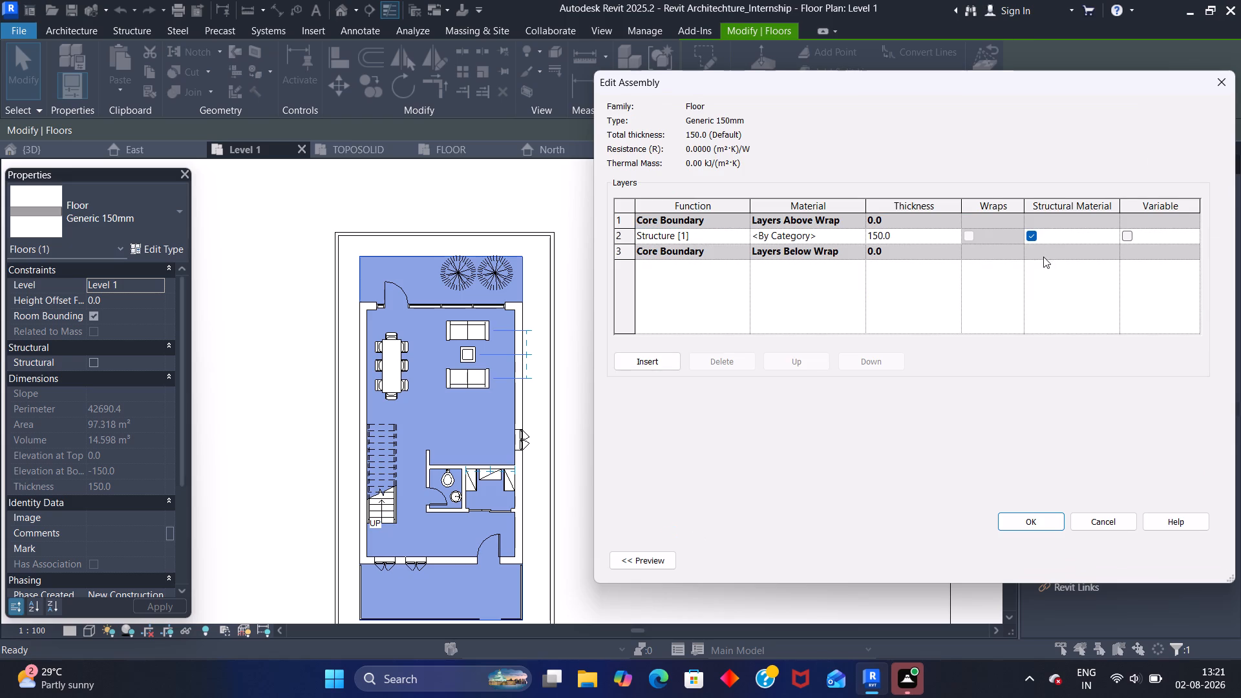
left_click(836, 236)
left_click(858, 231)
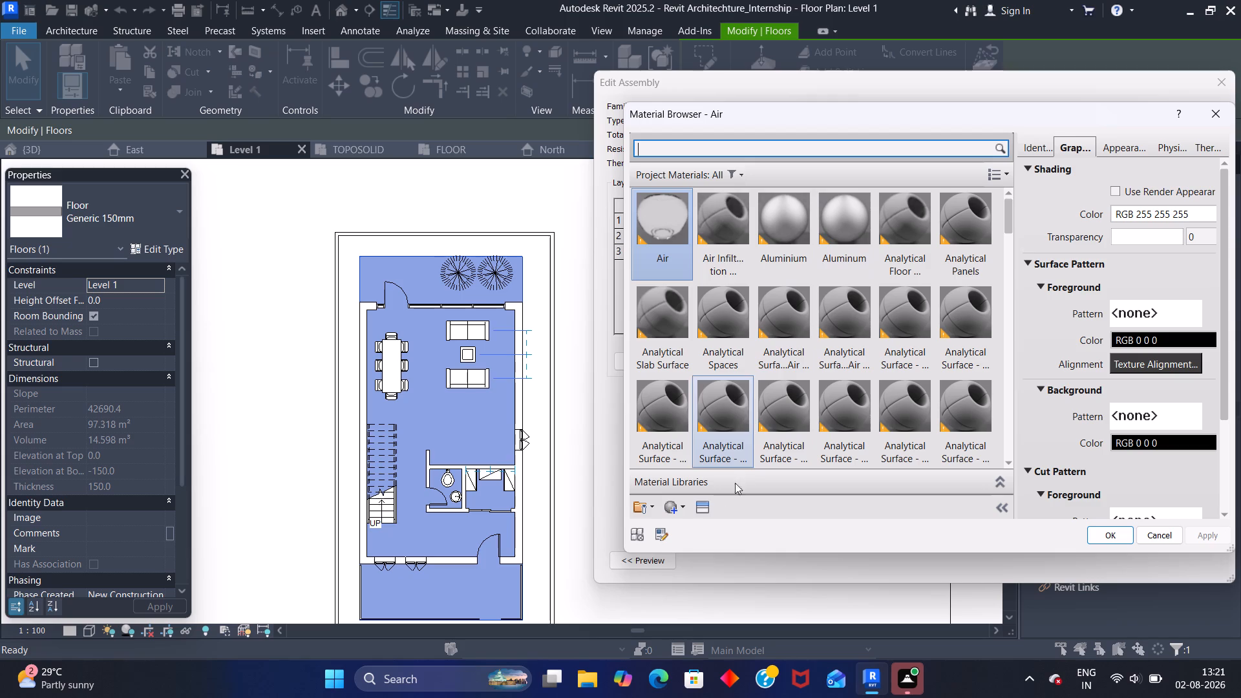
left_click(668, 502)
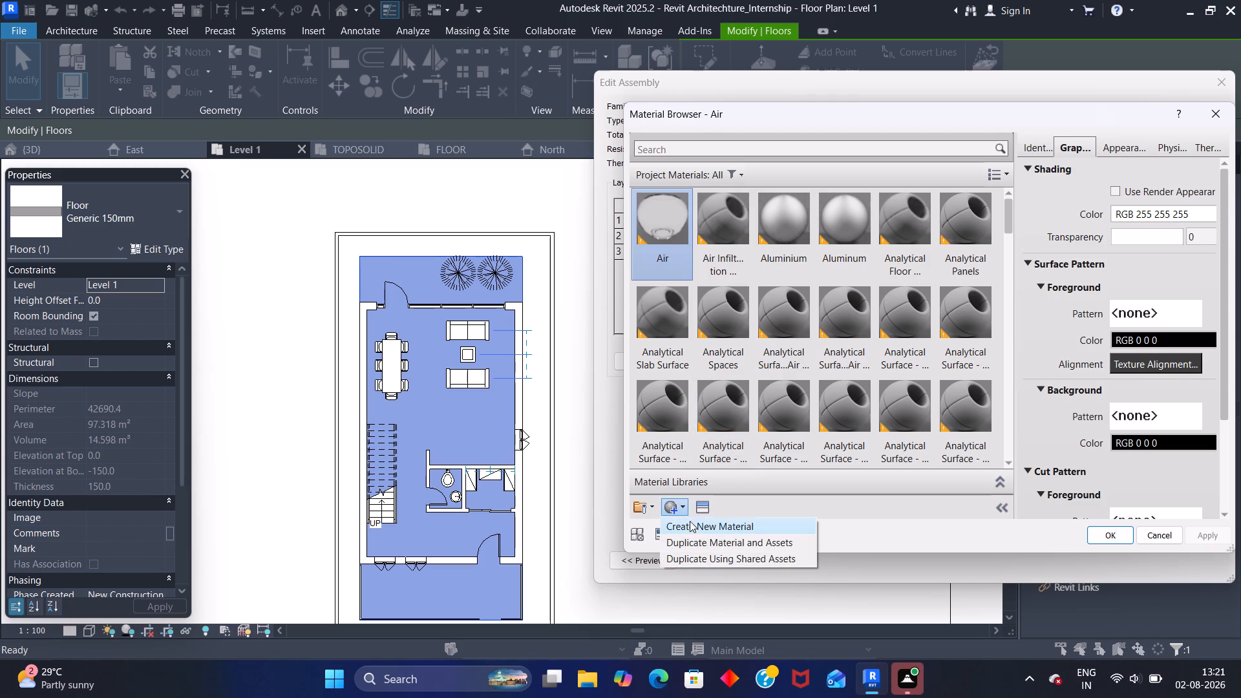
left_click(690, 521)
Replace the new material's appearance with the Berber - Pattern 3 carpet asset from the Appearance Library's Flooring category.
left_click(699, 509)
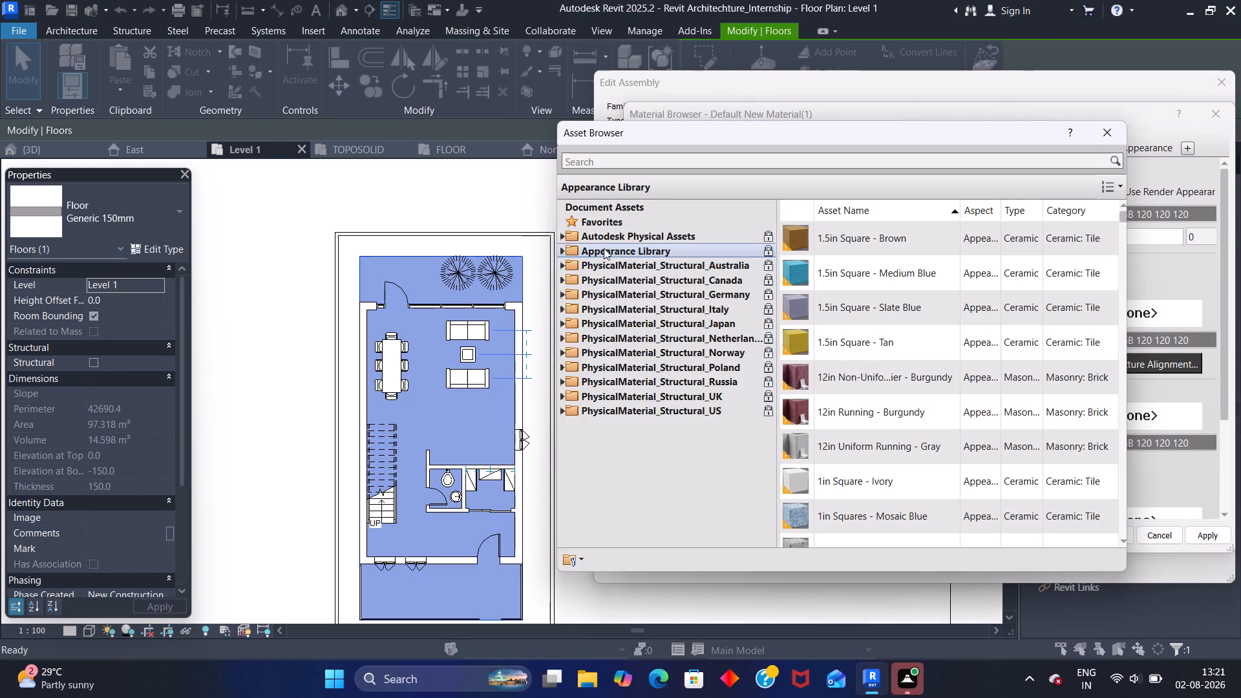
double_click(604, 248)
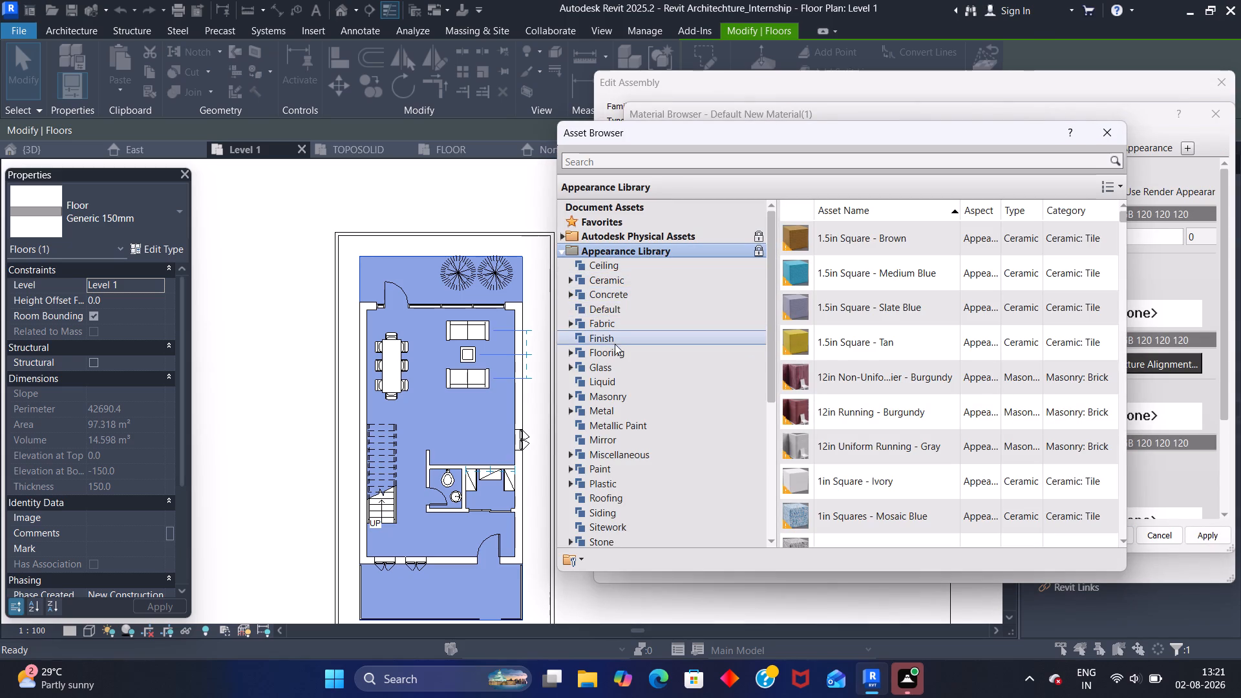
left_click(617, 350)
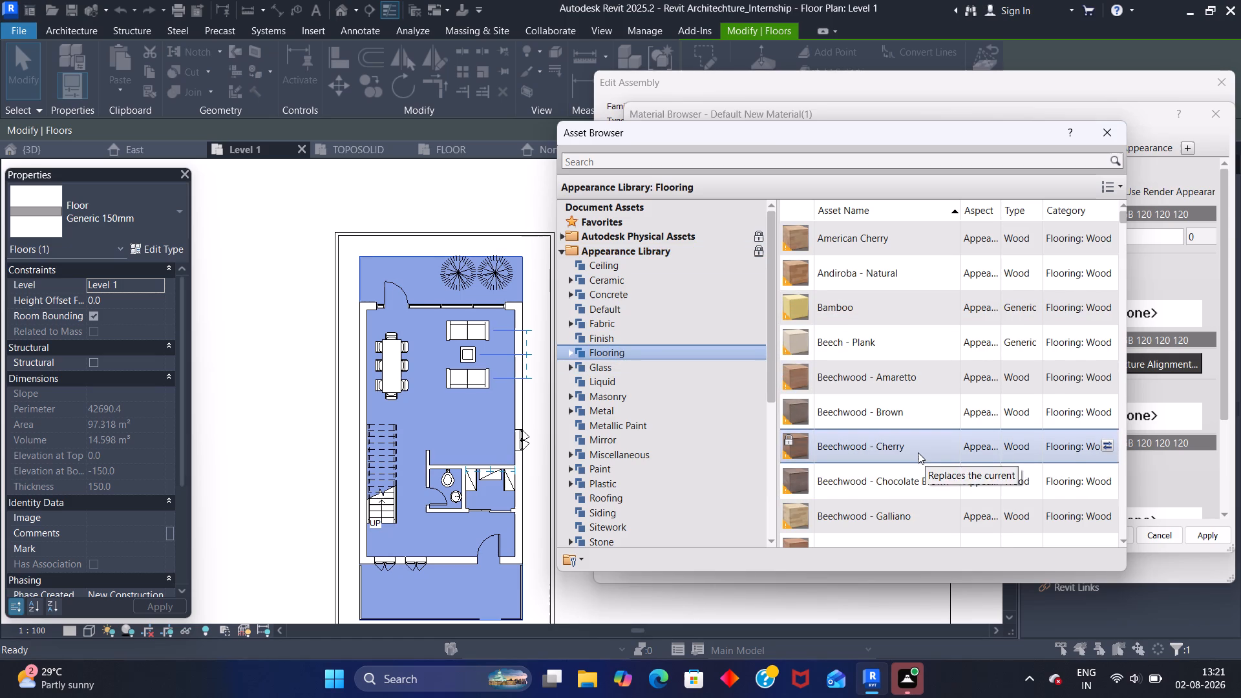
scroll(914, 452, "down", 11)
scroll(910, 448, "up", 3)
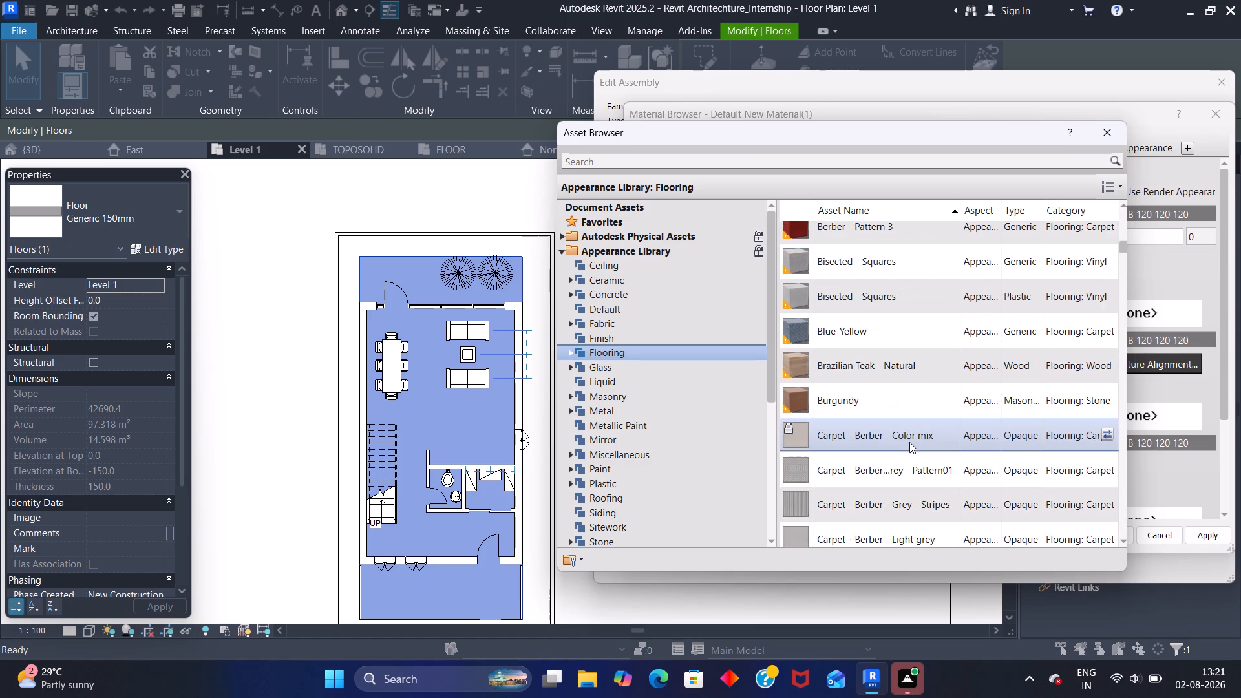
scroll(909, 442, "up", 2)
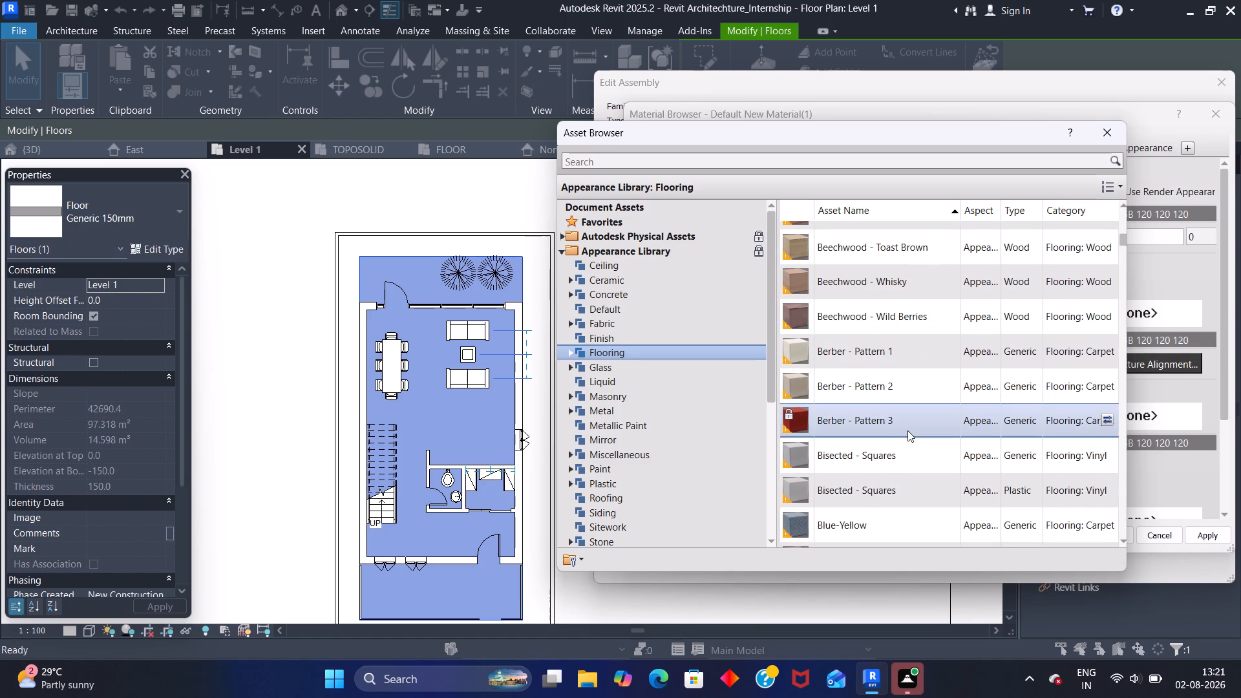
left_click(1105, 416)
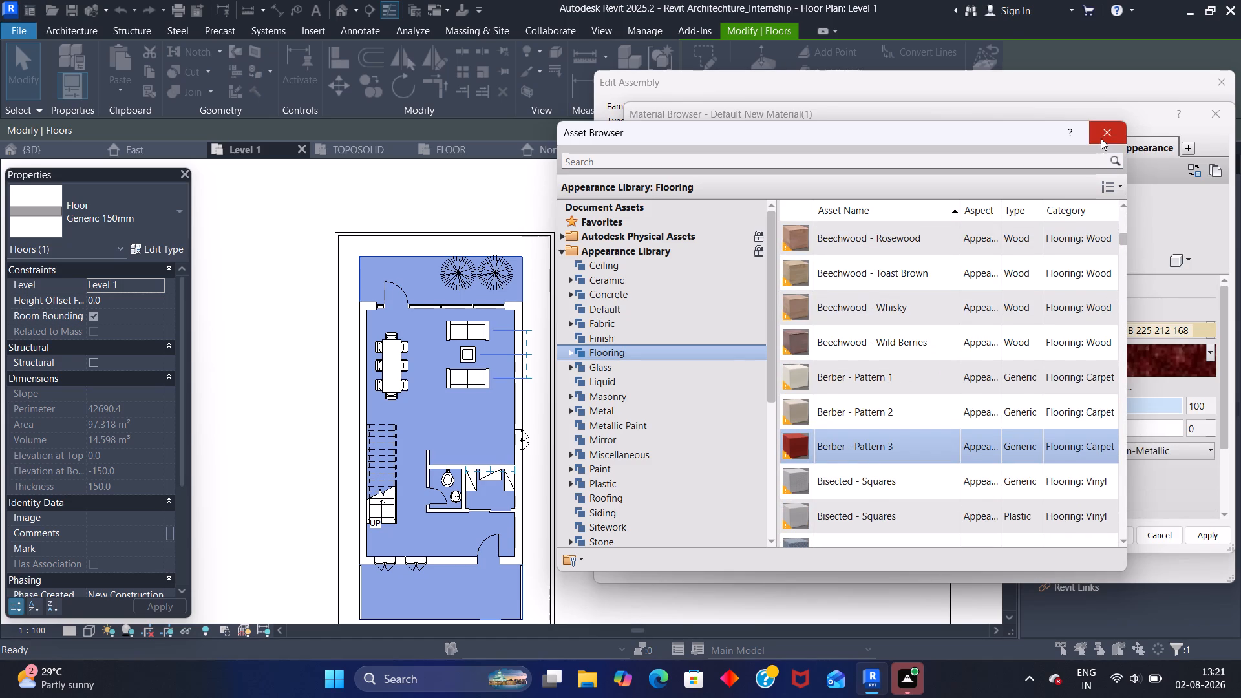
left_click(1101, 138)
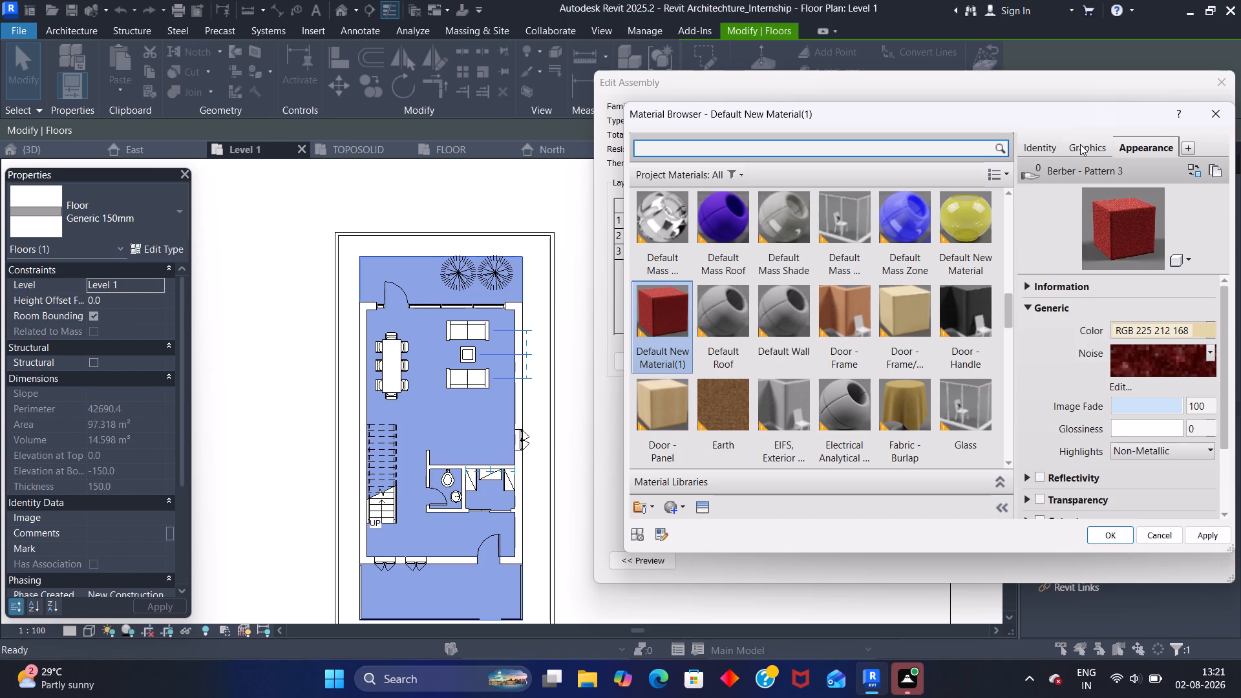
Enable Use Render Appearance for the new material's shading and apply the material to the Generic 150mm floor type.
left_click(1080, 144)
left_click(1112, 190)
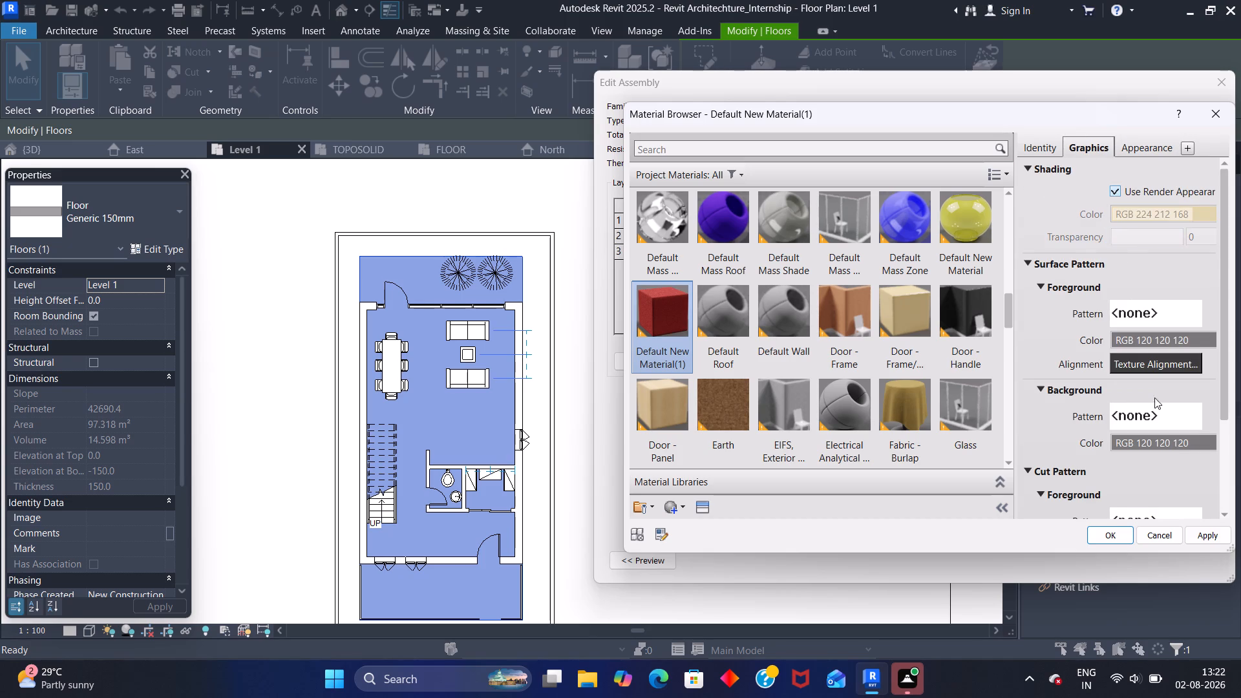
left_click(1210, 536)
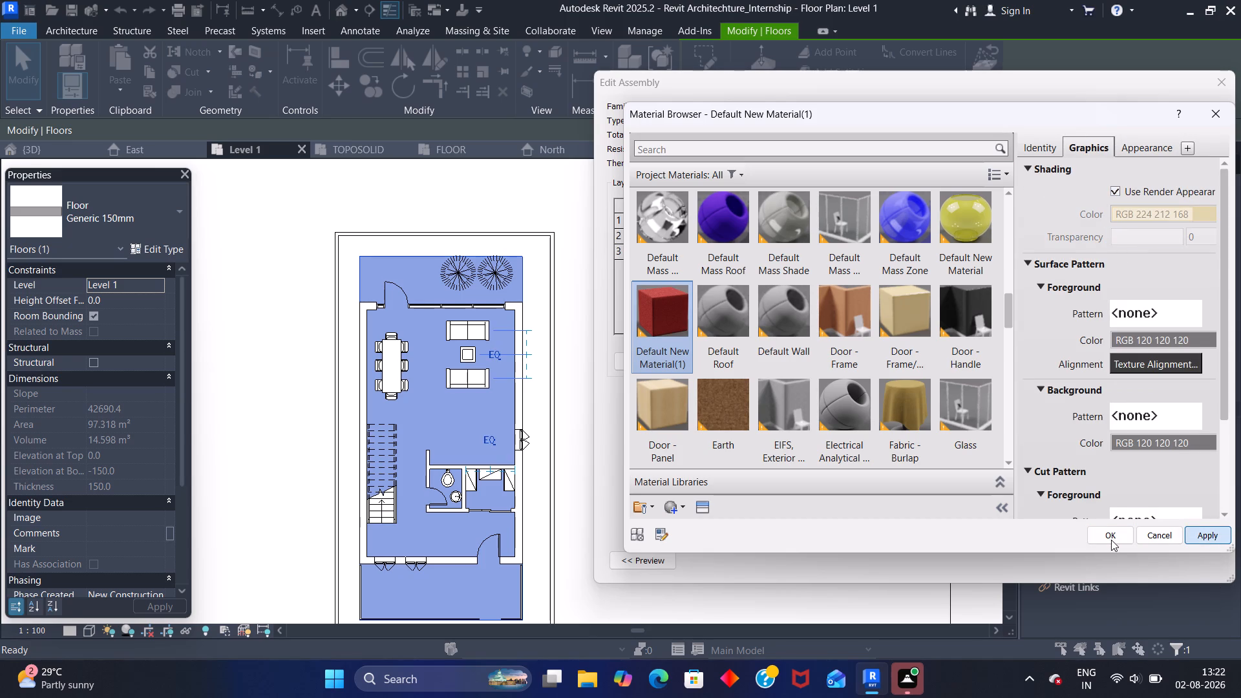
left_click(1112, 538)
left_click(1038, 512)
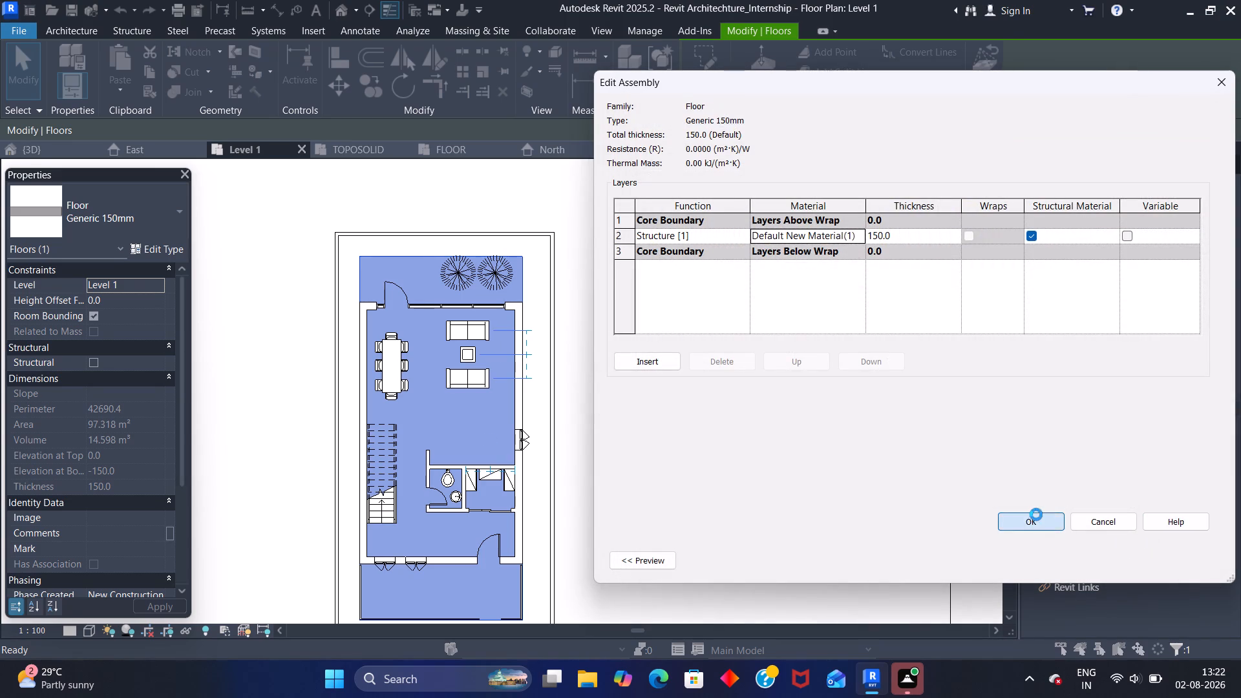
left_click(1185, 561)
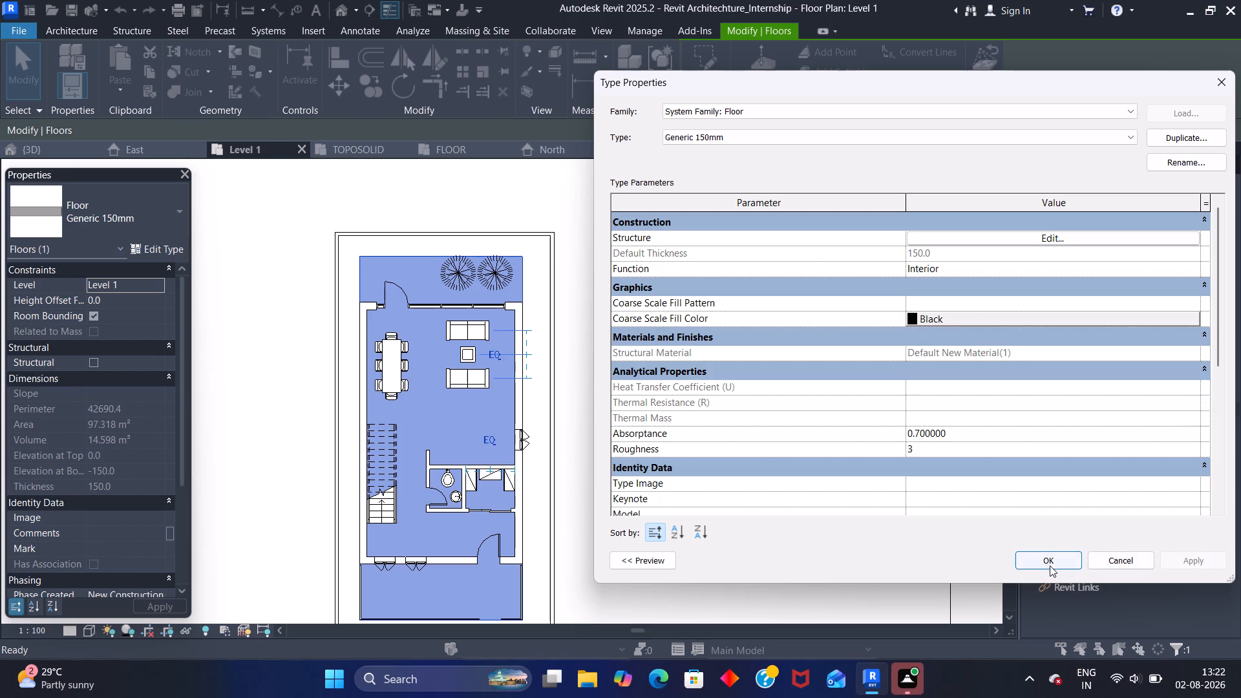
left_click(1054, 564)
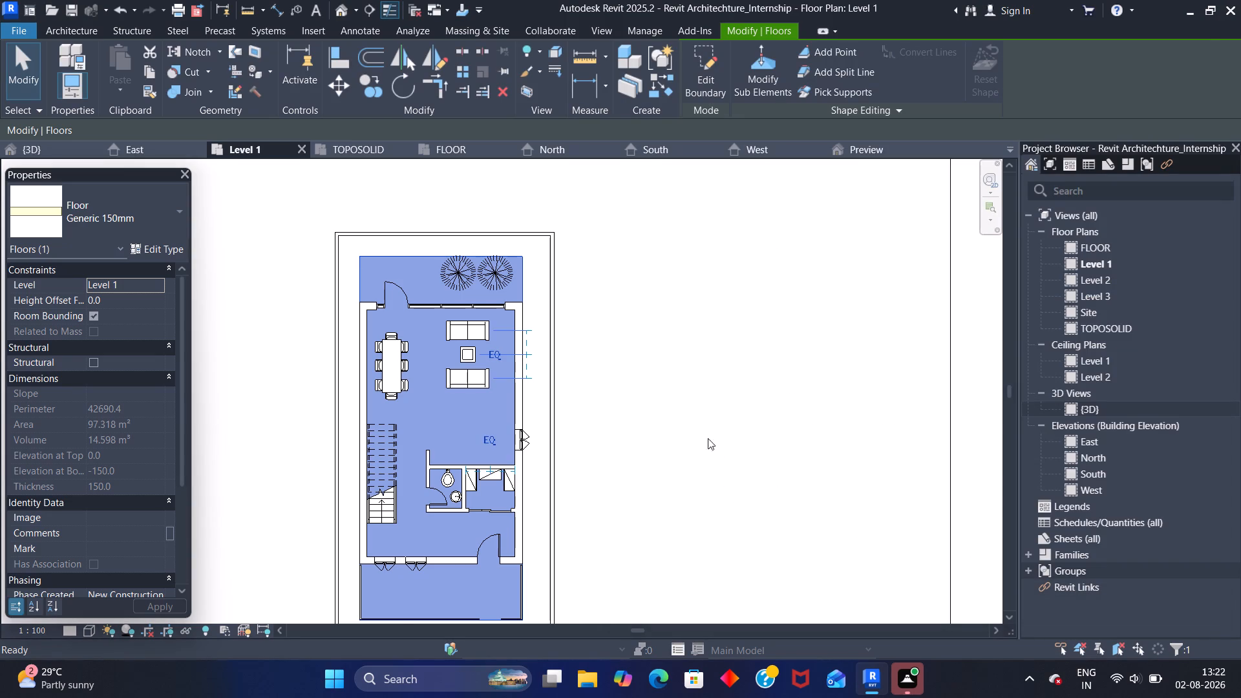
Deselect the floor and switch the Level 1 floor plan to a realistic visual style that shows material textures.
scroll(688, 440, "down", 1)
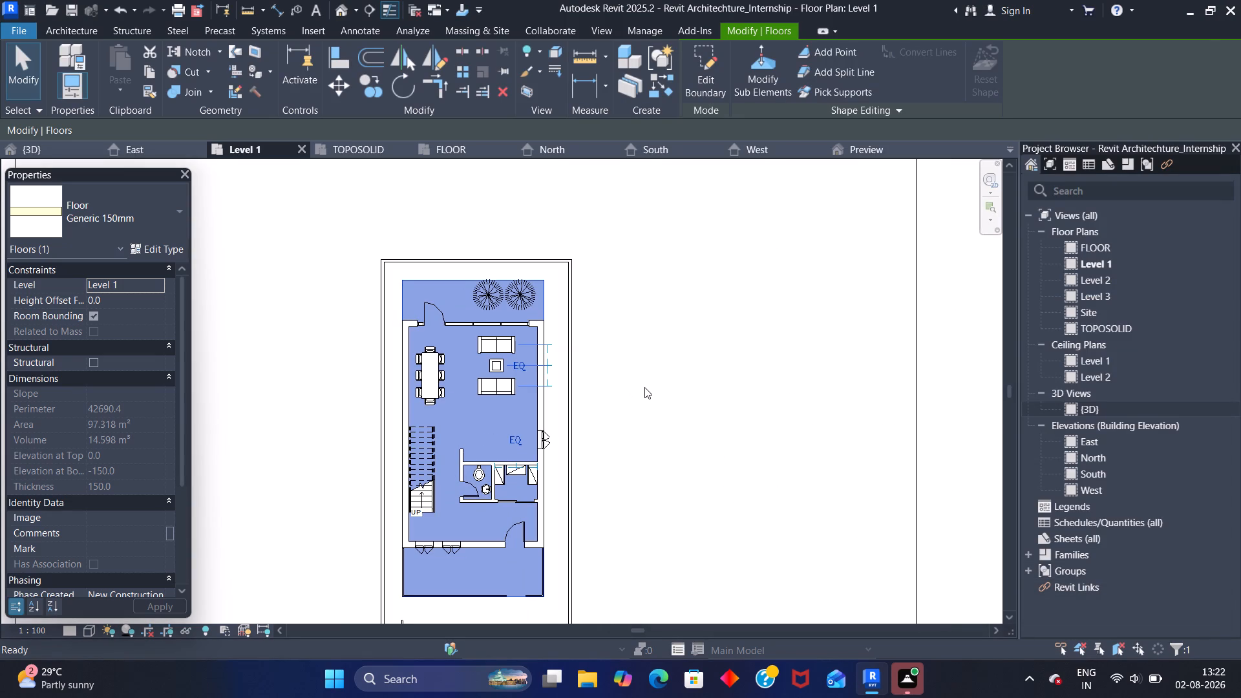
left_click(686, 333)
scroll(668, 346, "down", 2)
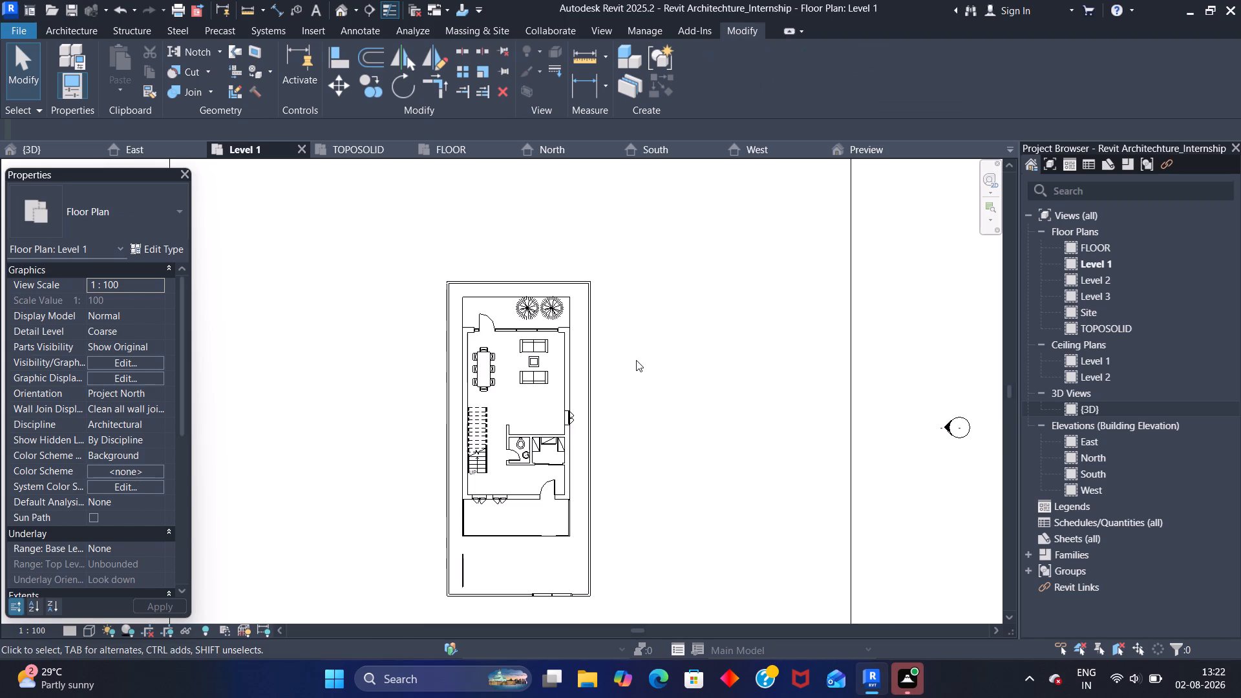
middle_click_drag(636, 360, 599, 290)
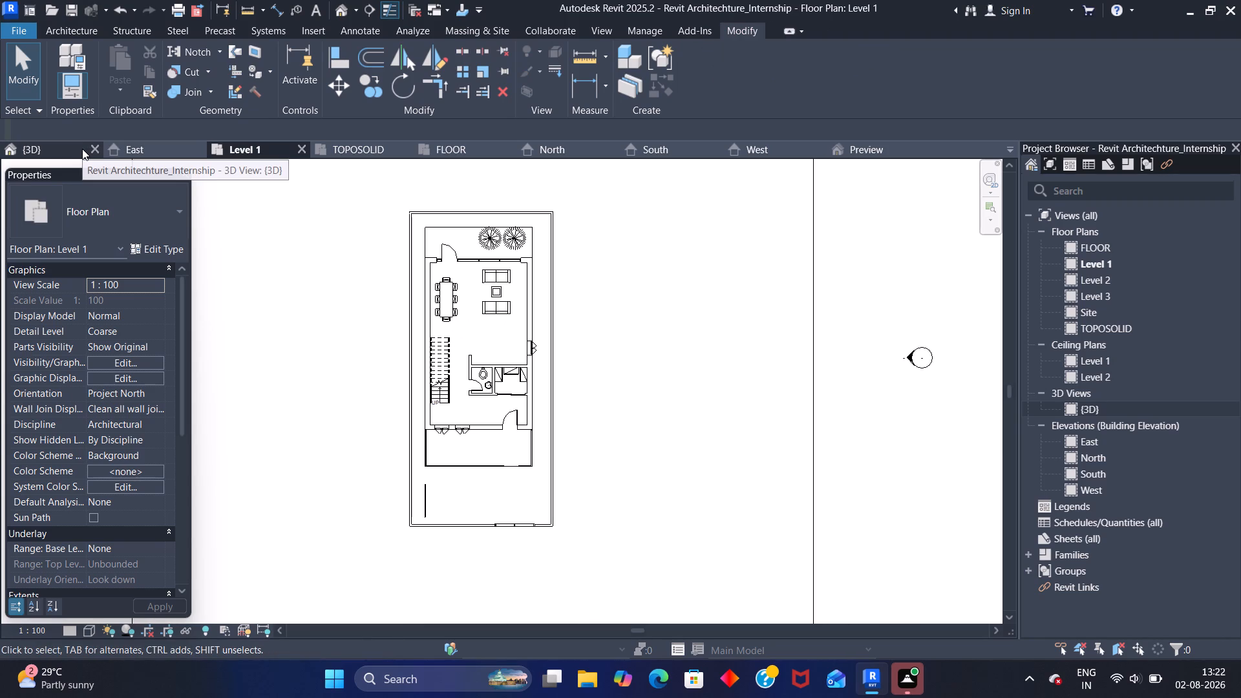
left_click(89, 635)
left_click(105, 617)
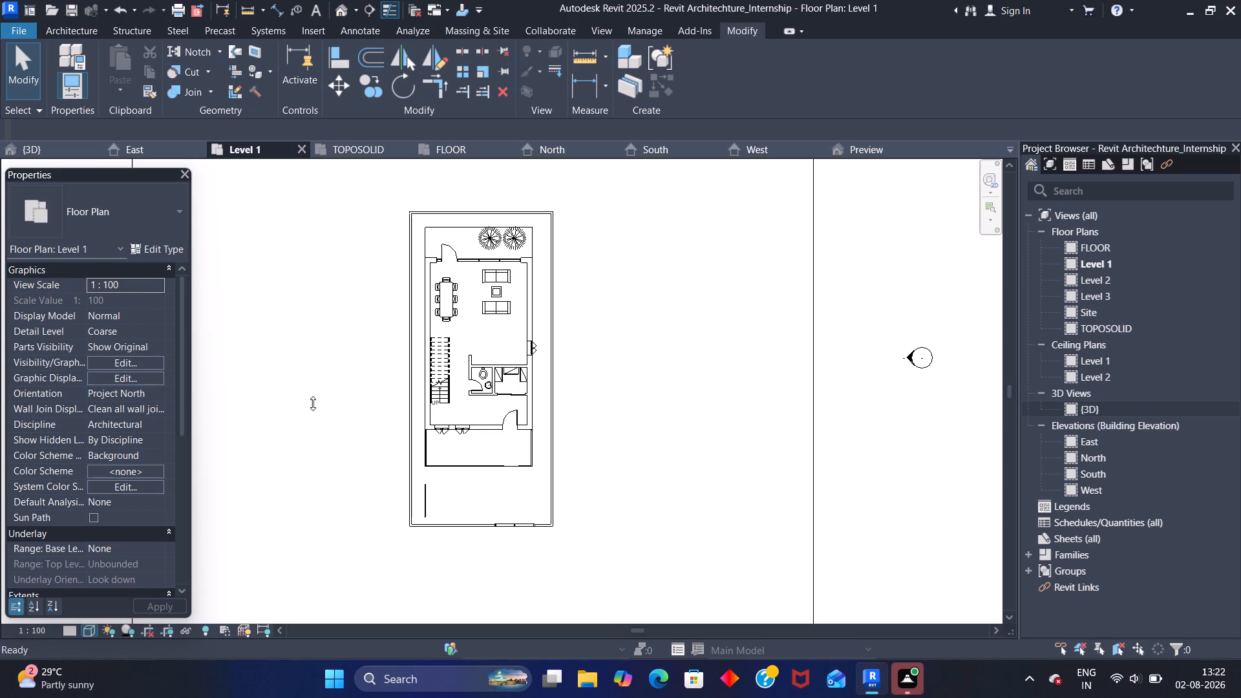
Examine the carpet finish on the floors in the Level 1 plan and from several angles in the 3D view.
scroll(639, 290, "up", 3)
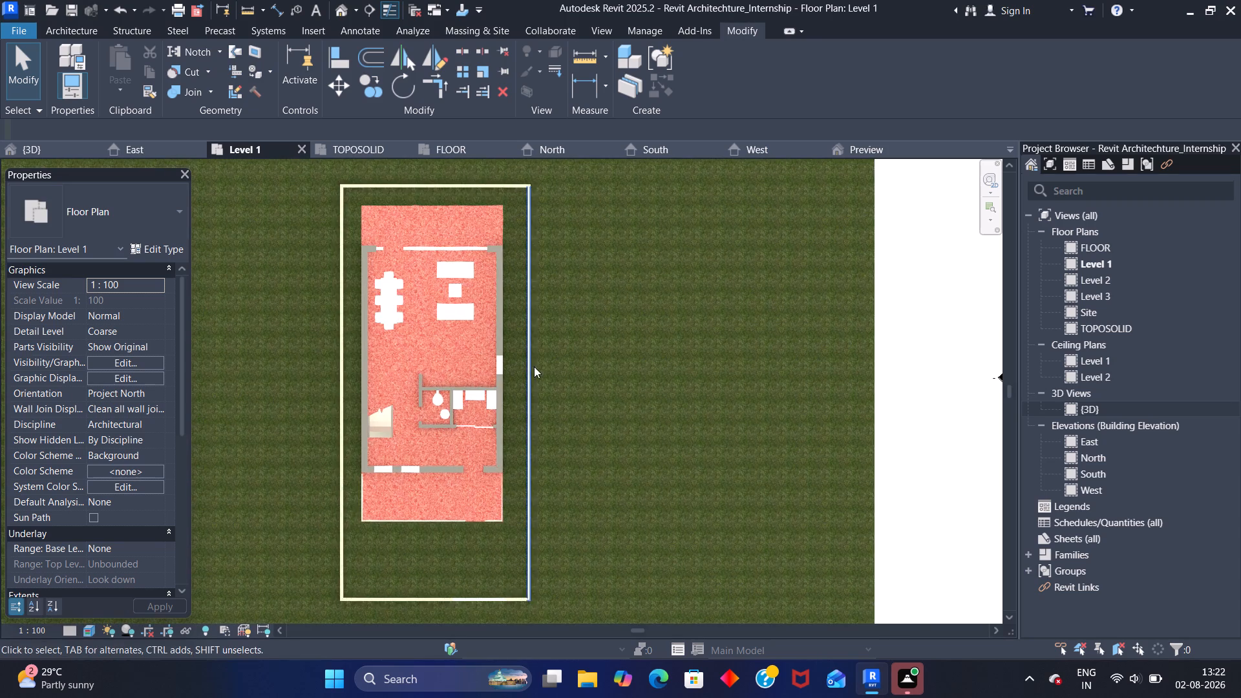
scroll(441, 379, "up", 2)
scroll(373, 361, "up", 14)
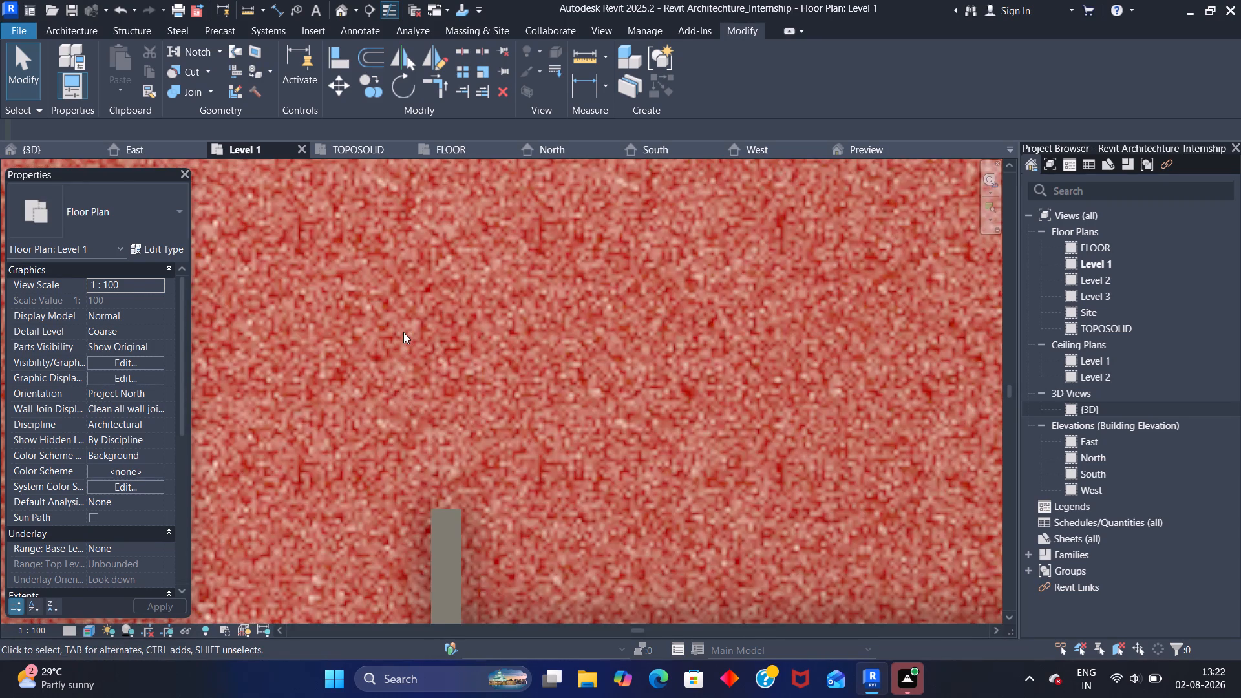
scroll(403, 332, "down", 16)
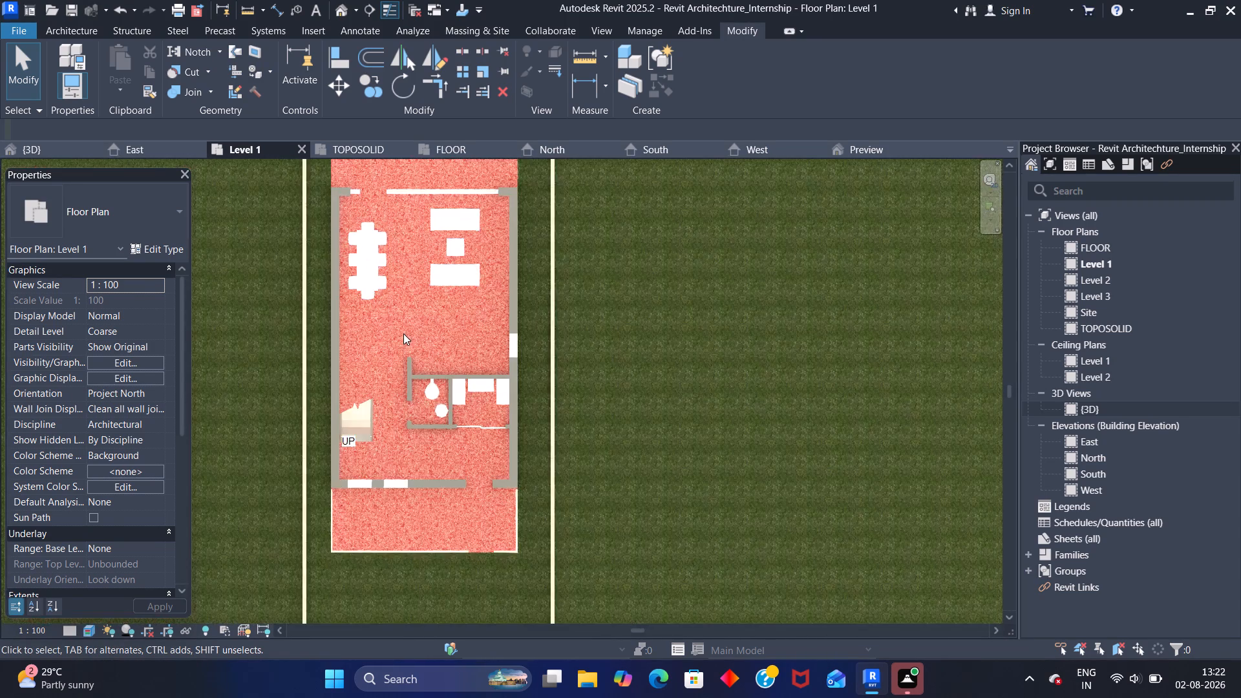
scroll(405, 312, "down", 1)
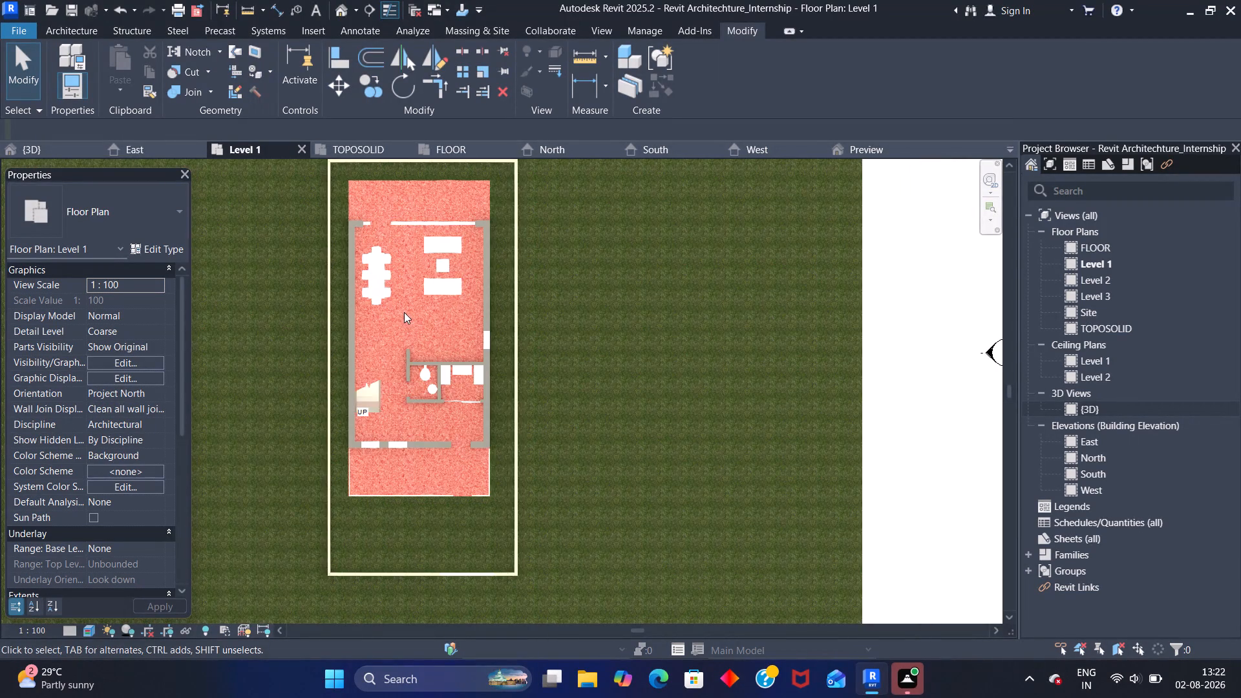
scroll(404, 312, "down", 1)
left_click(69, 150)
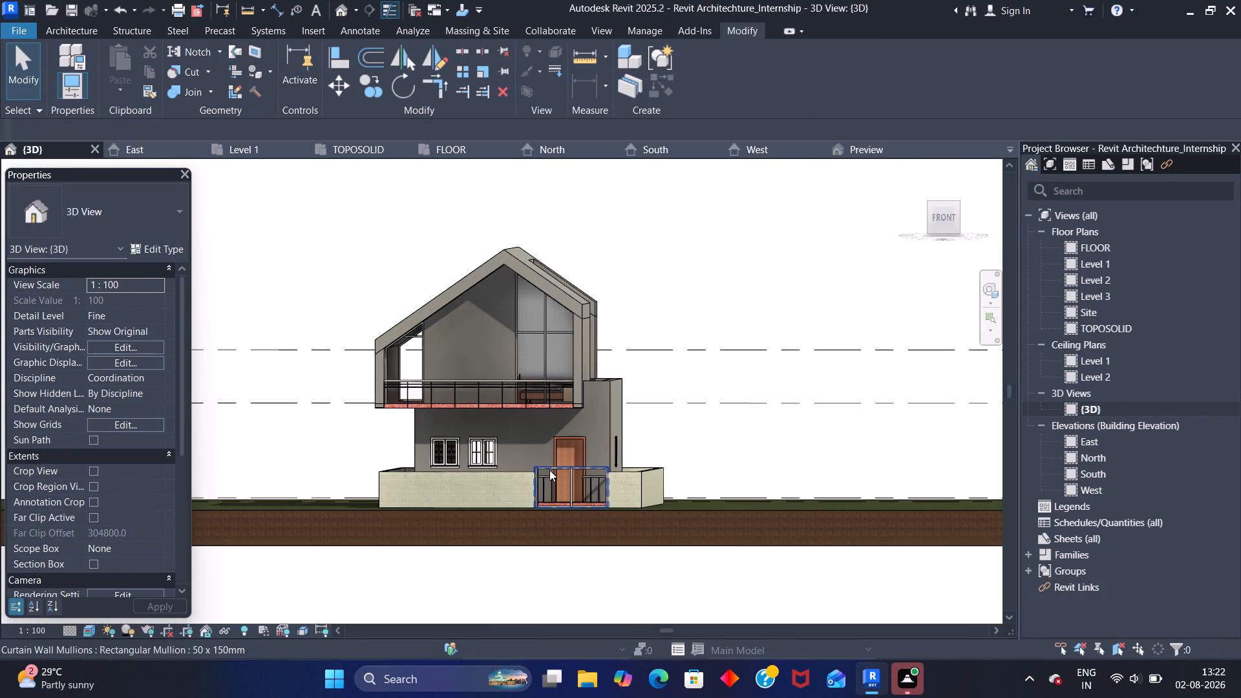
scroll(513, 414, "up", 6)
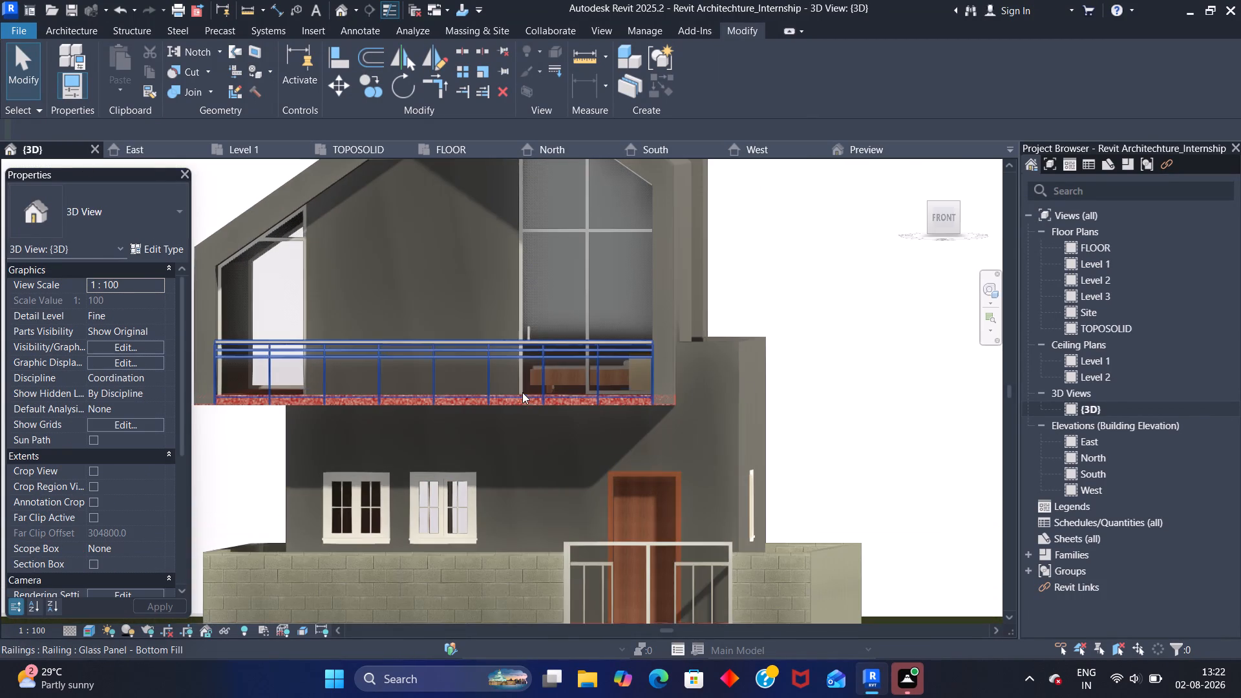
middle_click_drag(529, 392, 523, 579, "shift")
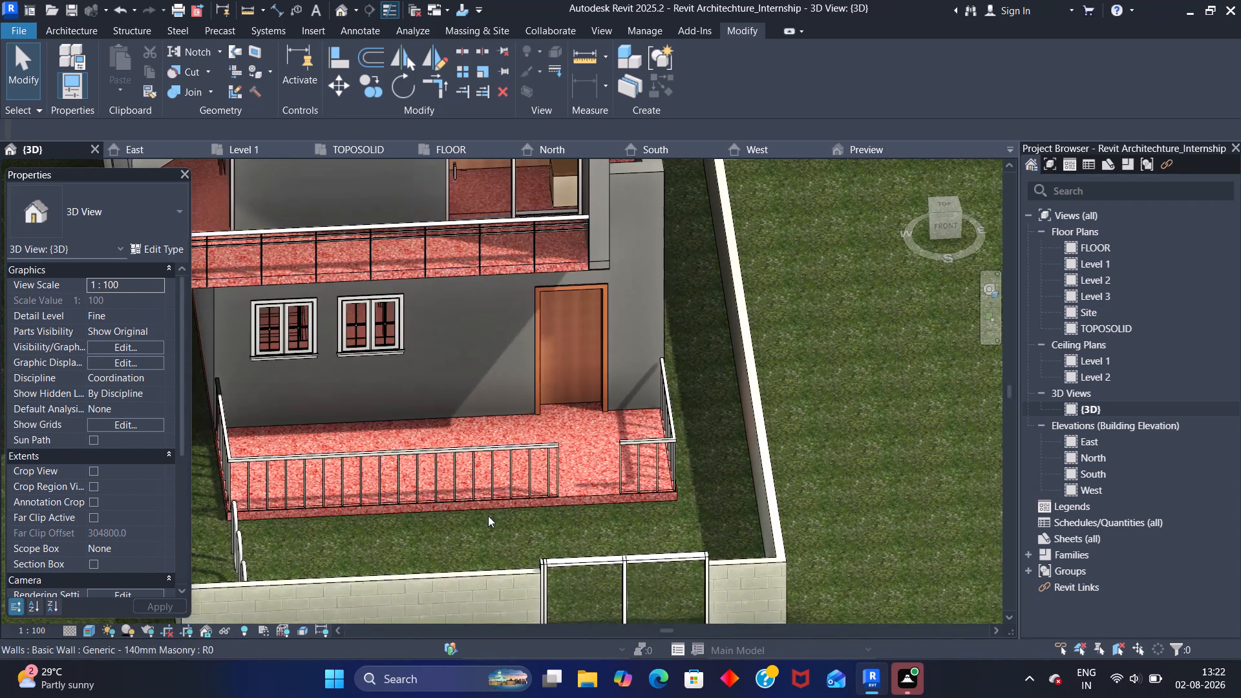
scroll(478, 480, "up", 5)
scroll(592, 433, "down", 6)
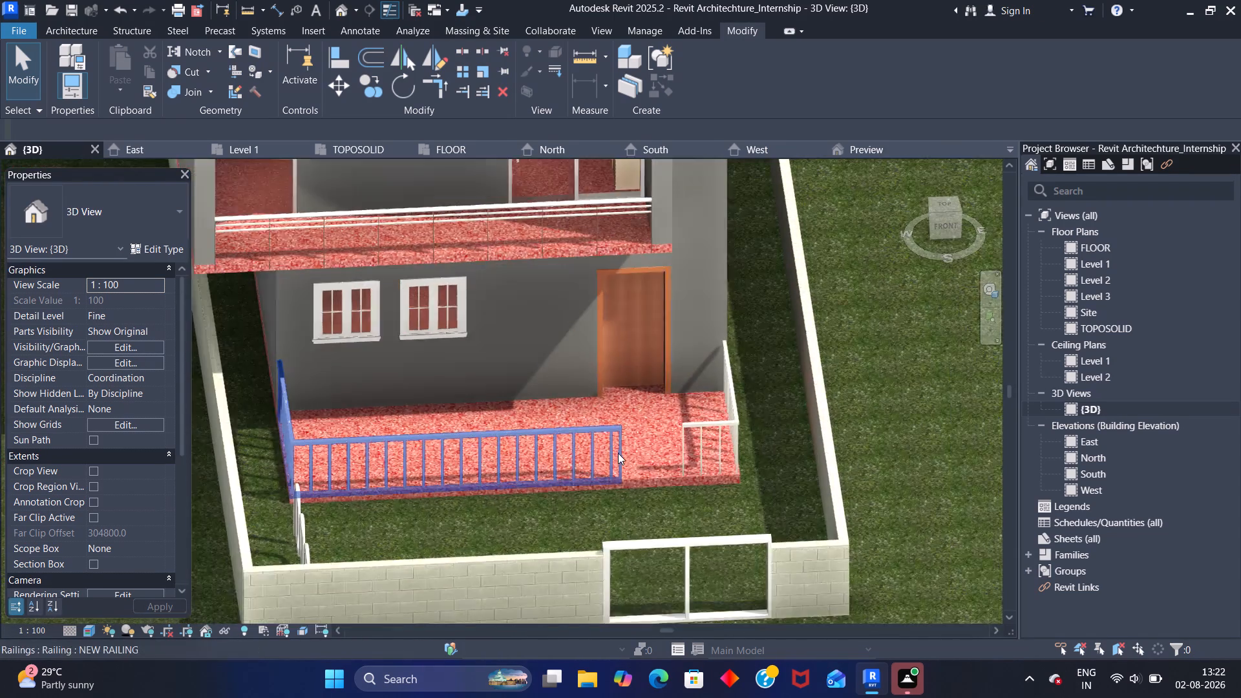
scroll(624, 487, "down", 2)
middle_click_drag(630, 488, 580, 458, "shift")
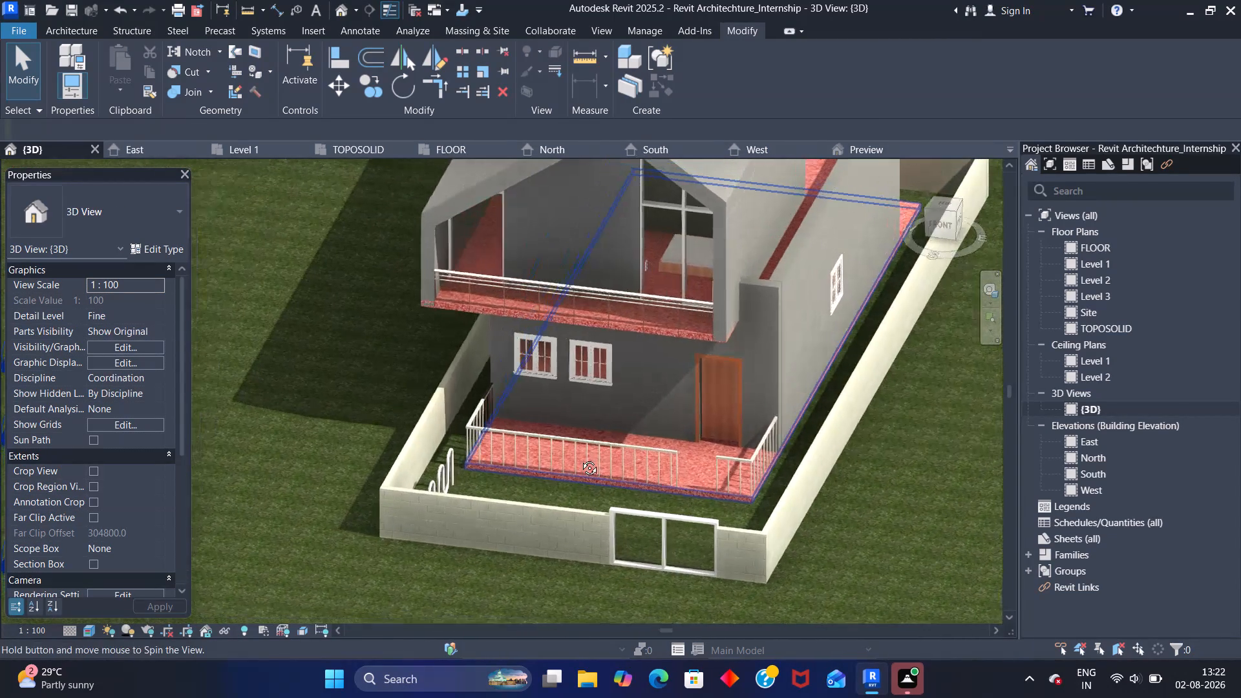
middle_click_drag(580, 458, 626, 405, "shift")
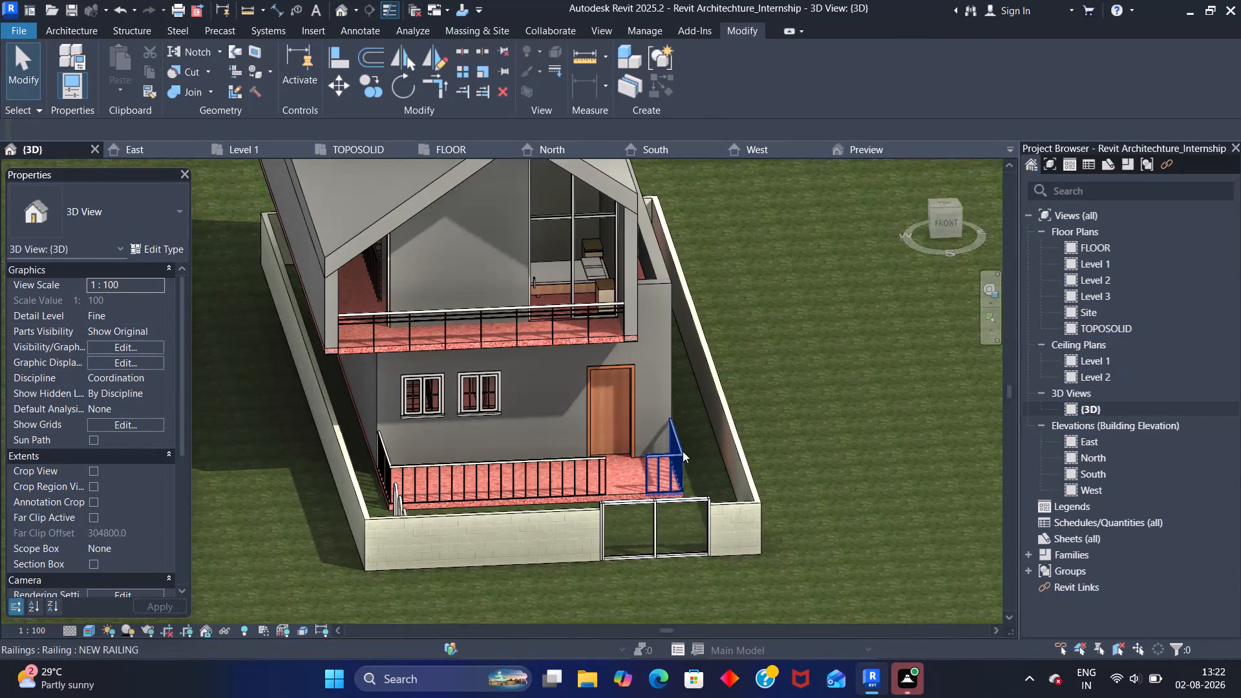
scroll(698, 443, "down", 2)
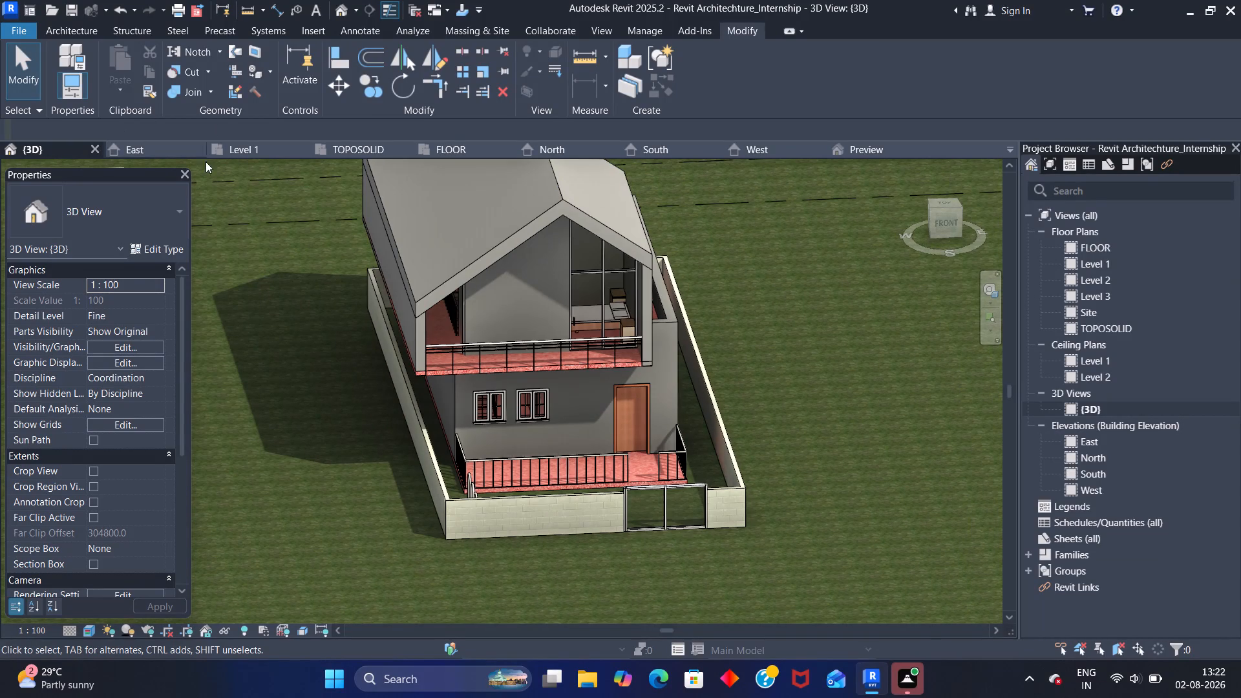
In the Level 1 plan, use Split Face on the Generic 150mm floor with a rectangle about 1300 by 1600 mm along the toilet room's inner walls.
left_click(242, 149)
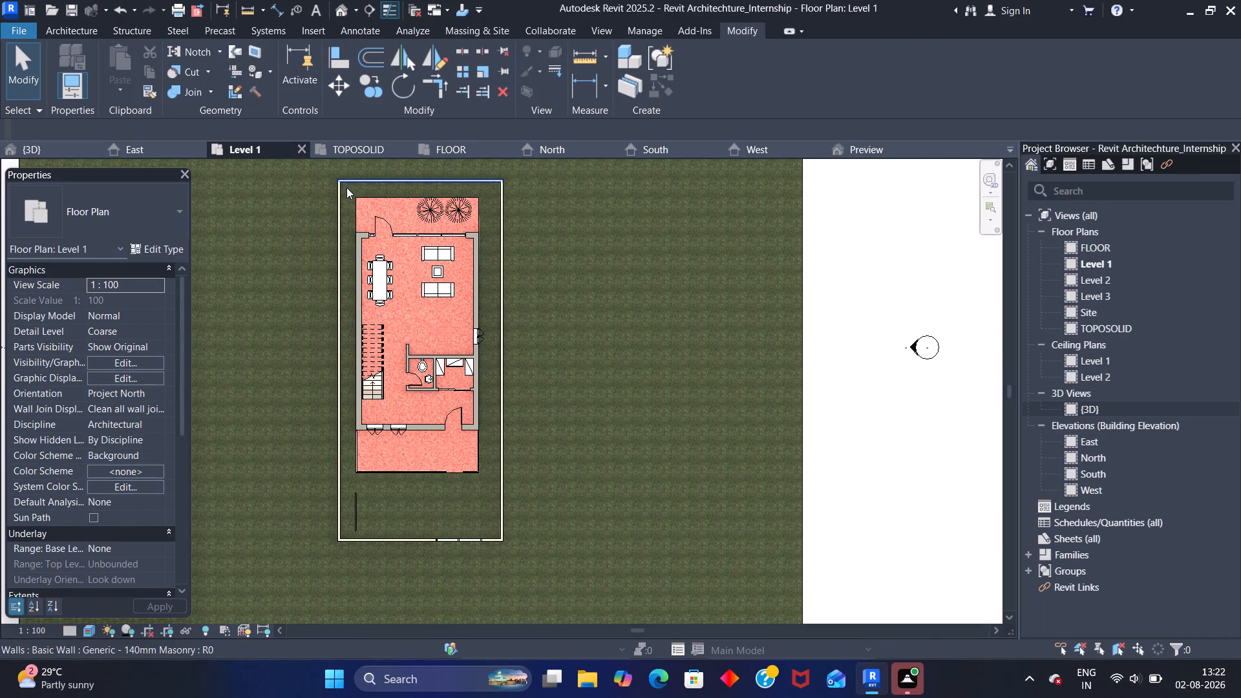
left_click(348, 191)
scroll(348, 193, "up", 4)
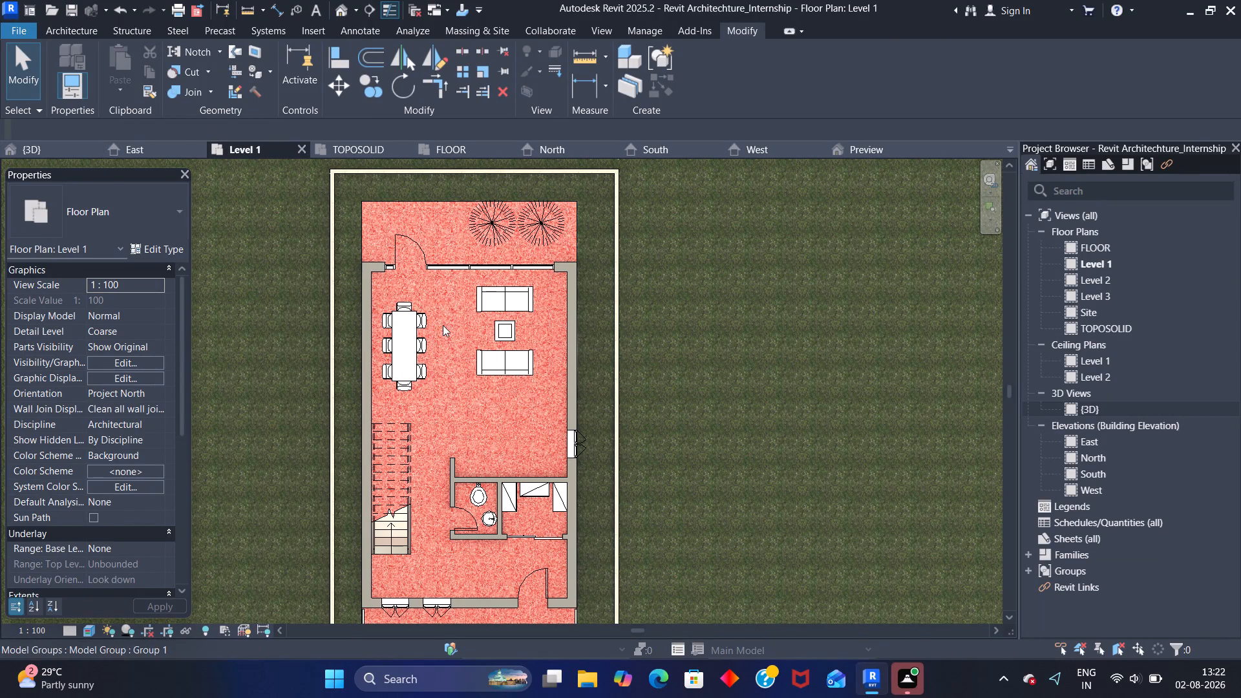
middle_click_drag(479, 414, 431, 336)
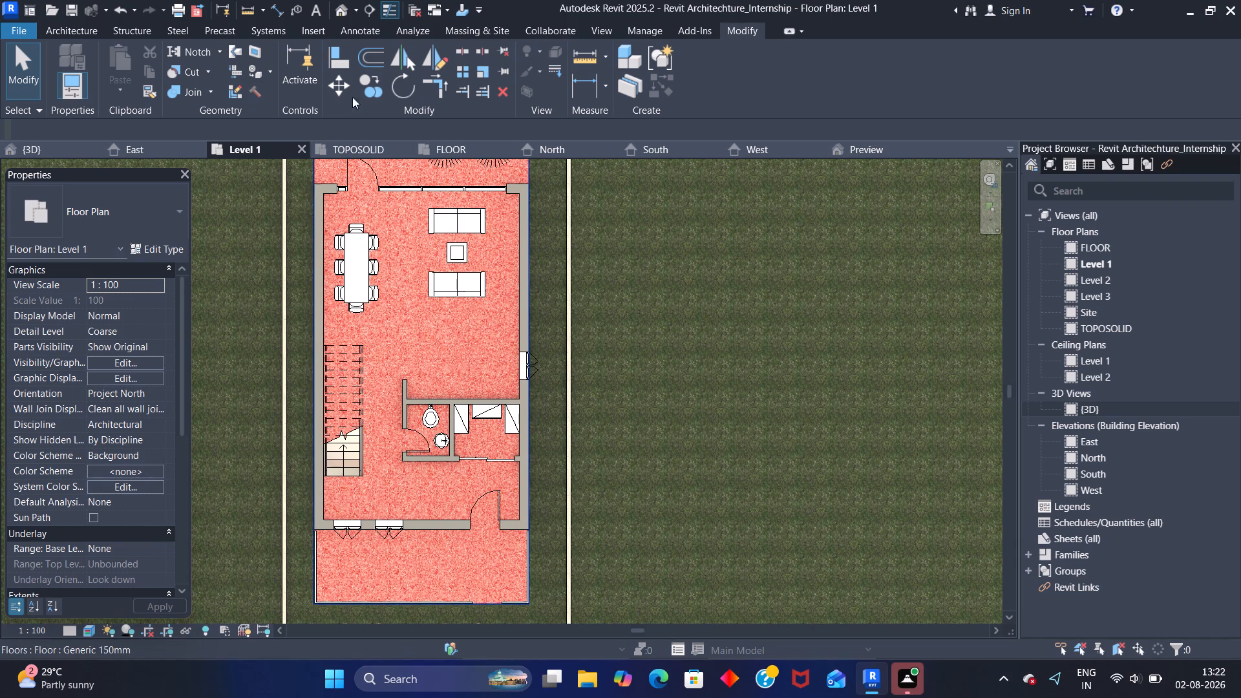
left_click(273, 73)
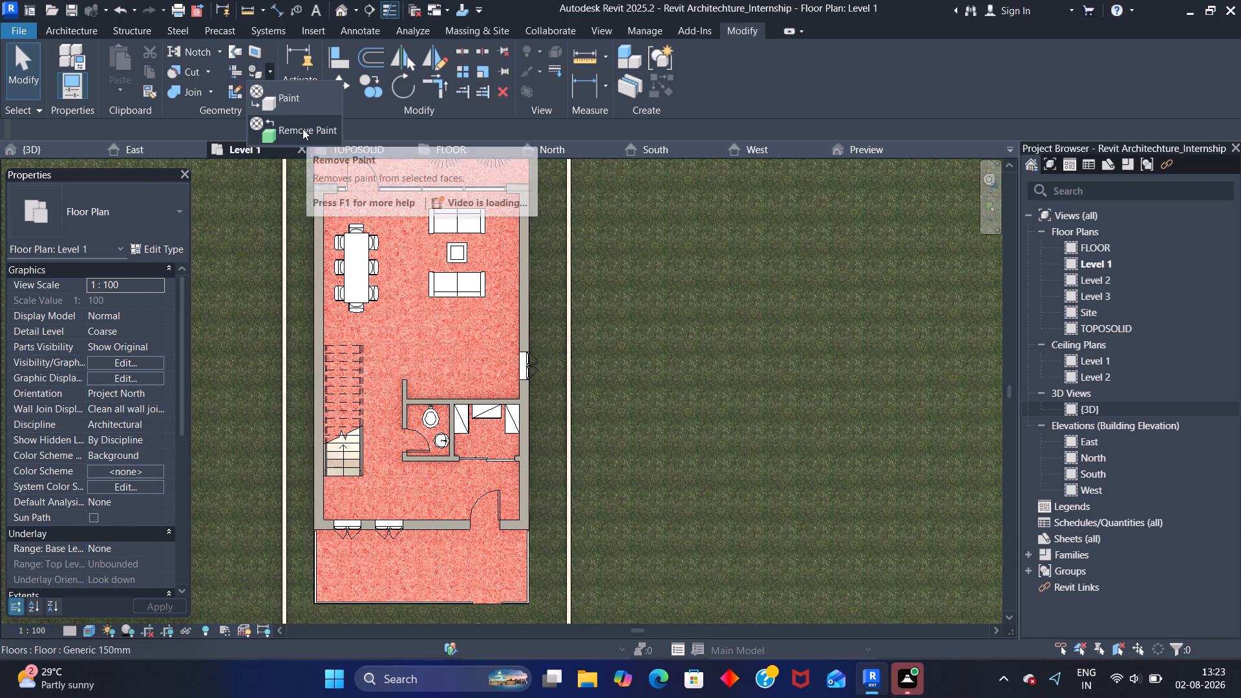
left_click(270, 69)
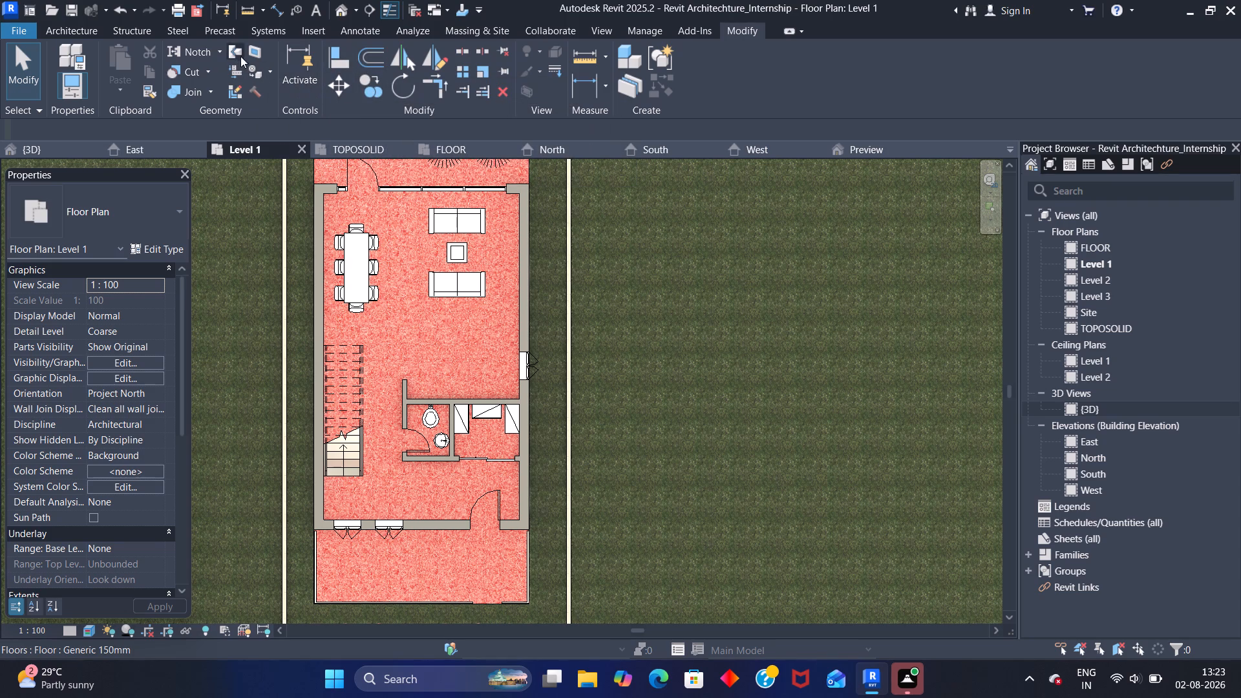
left_click(257, 51)
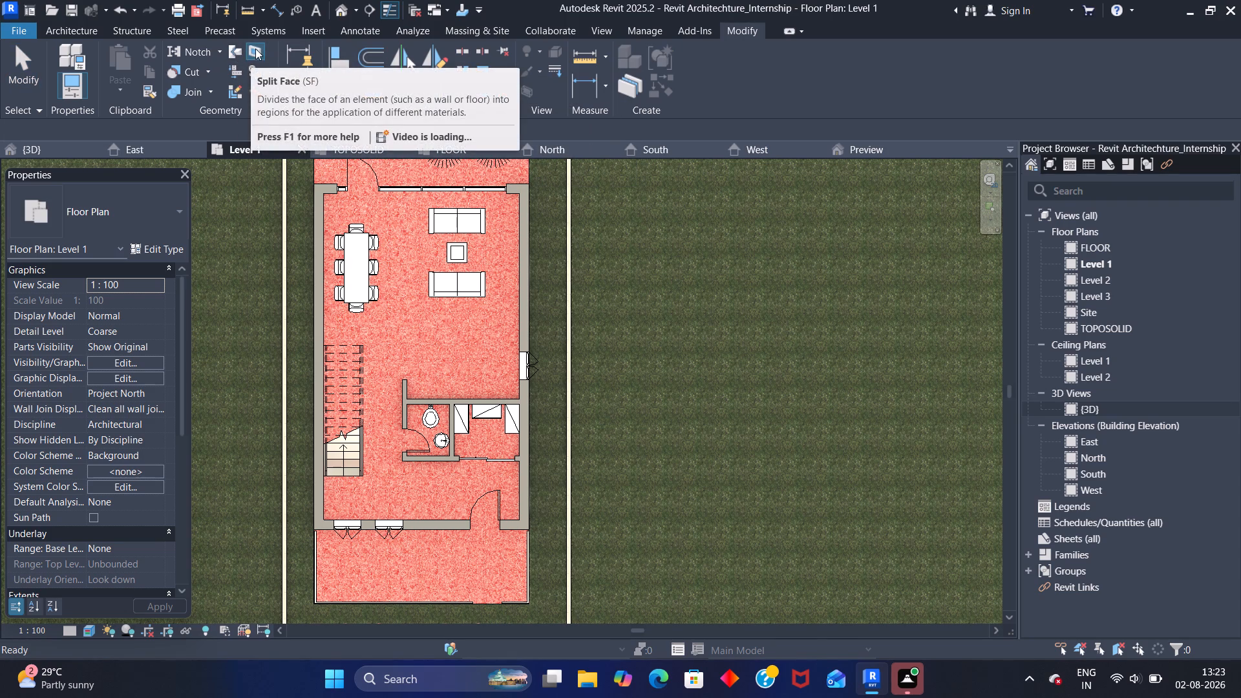
left_click(404, 299)
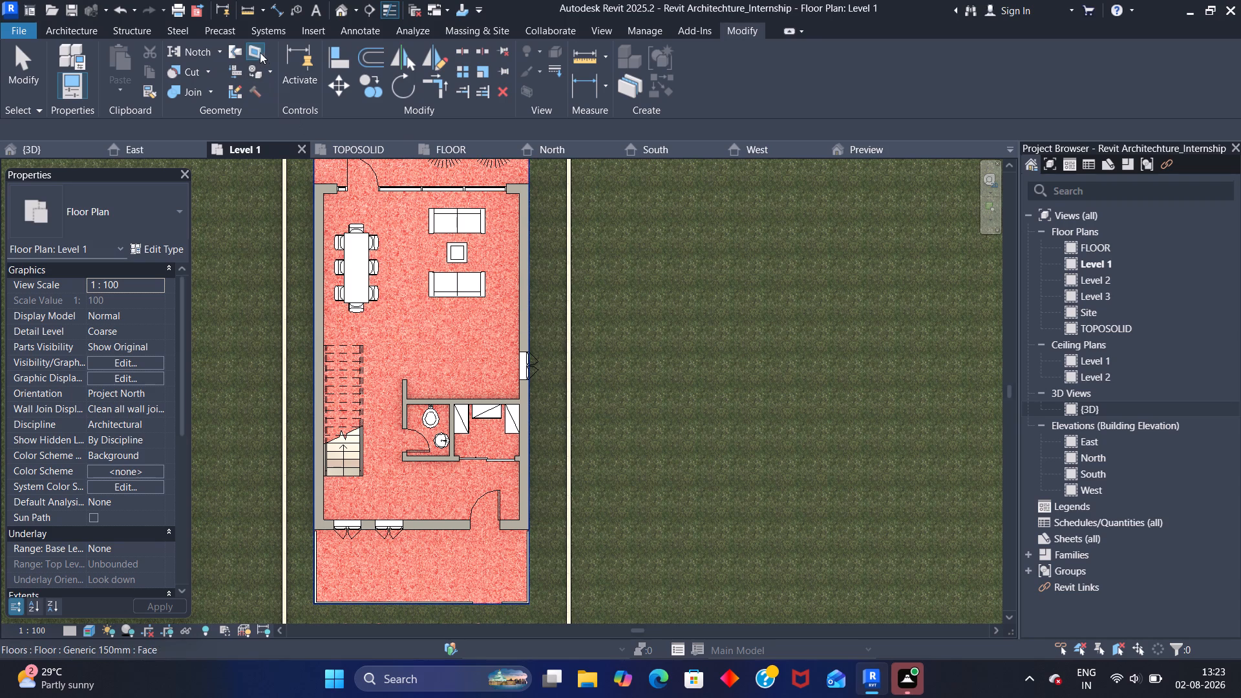
left_click(257, 47)
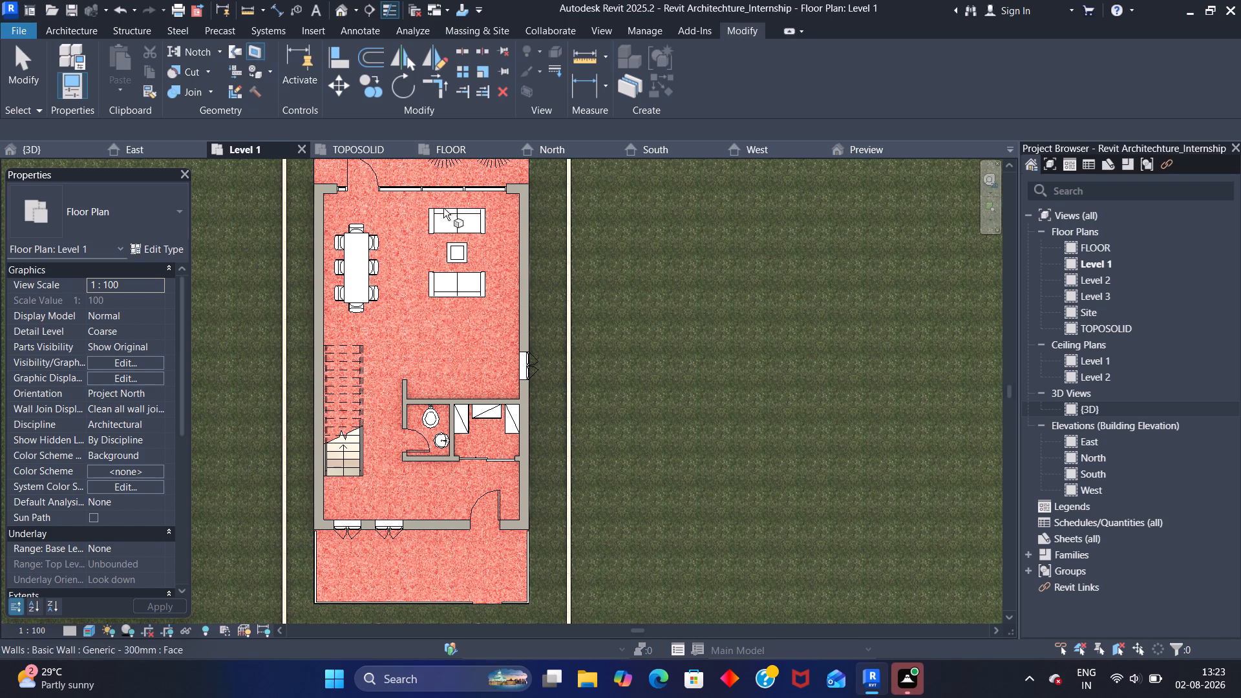
middle_click_drag(377, 212, 418, 311)
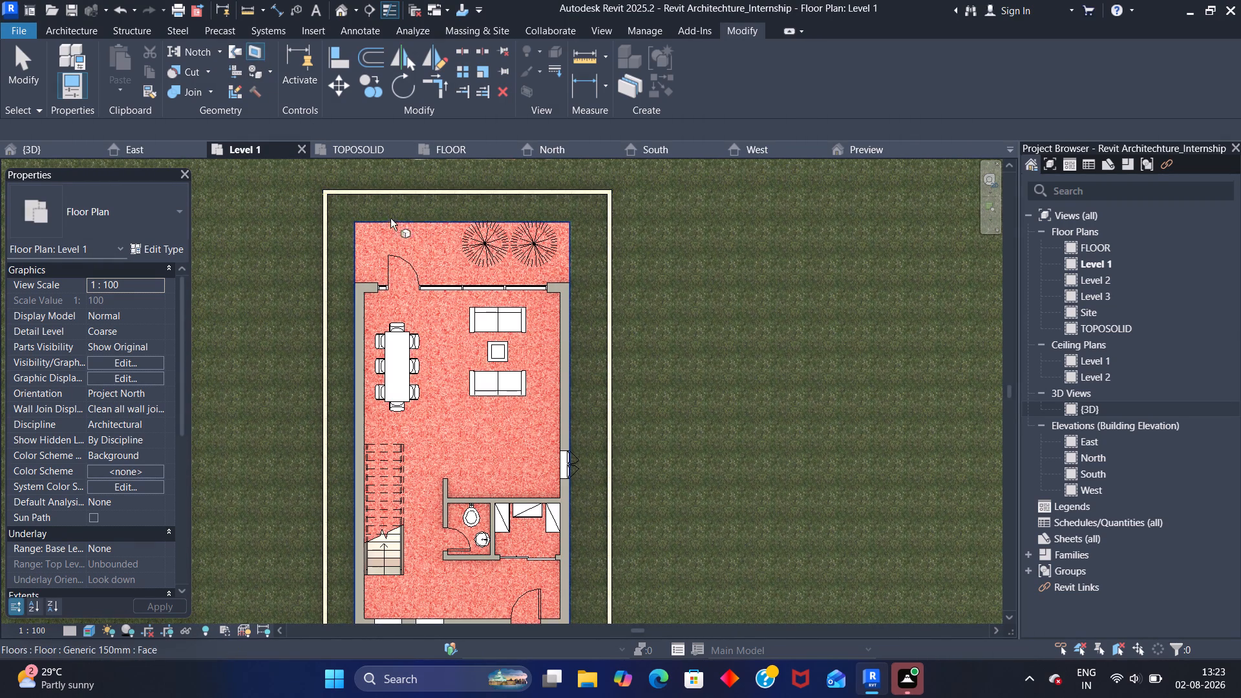
left_click(384, 222)
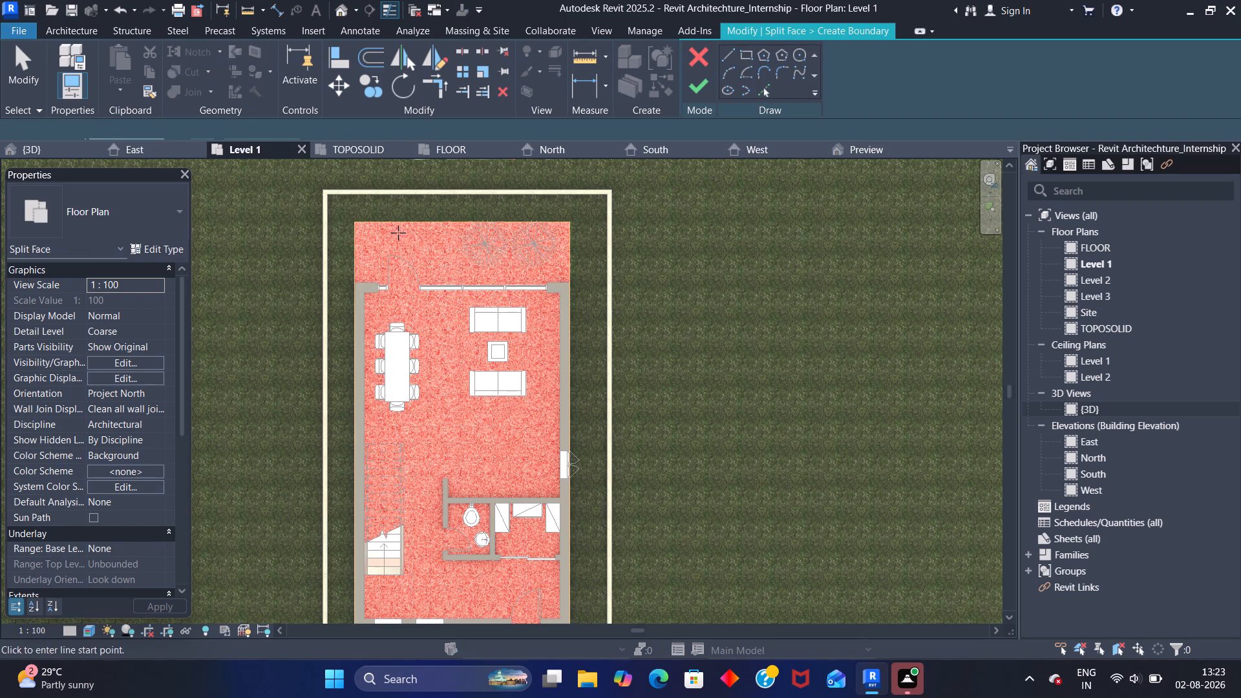
left_click(740, 50)
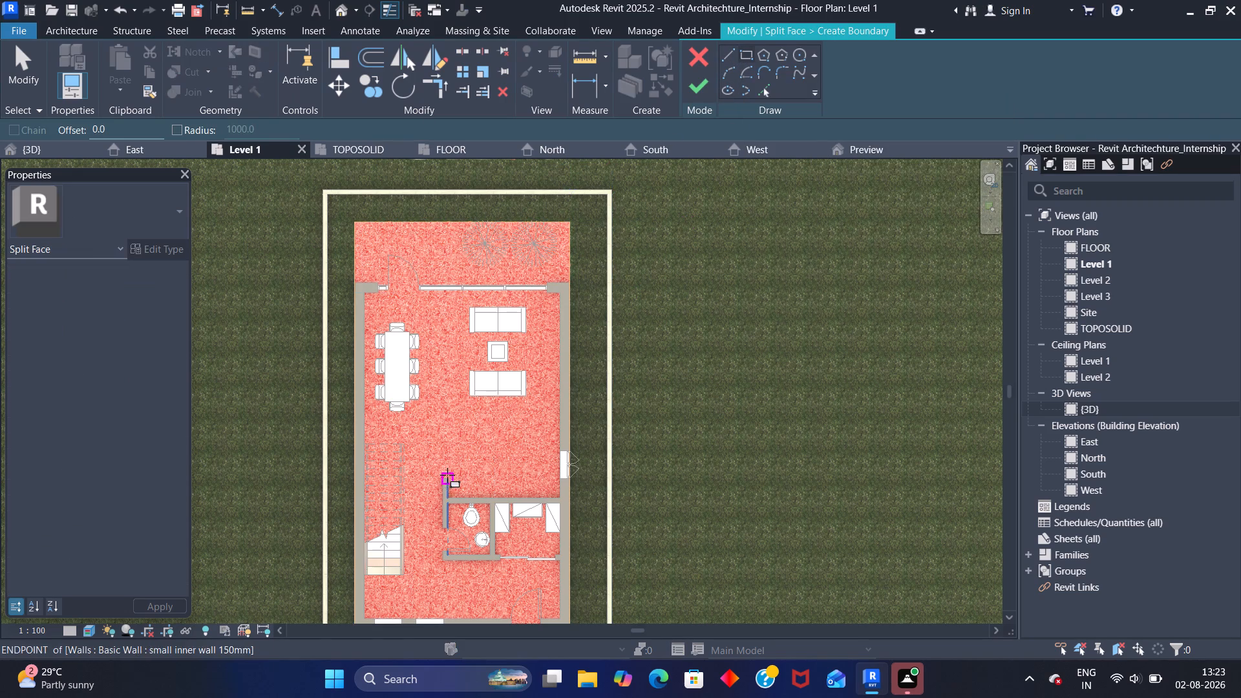
middle_click_drag(470, 457, 445, 300)
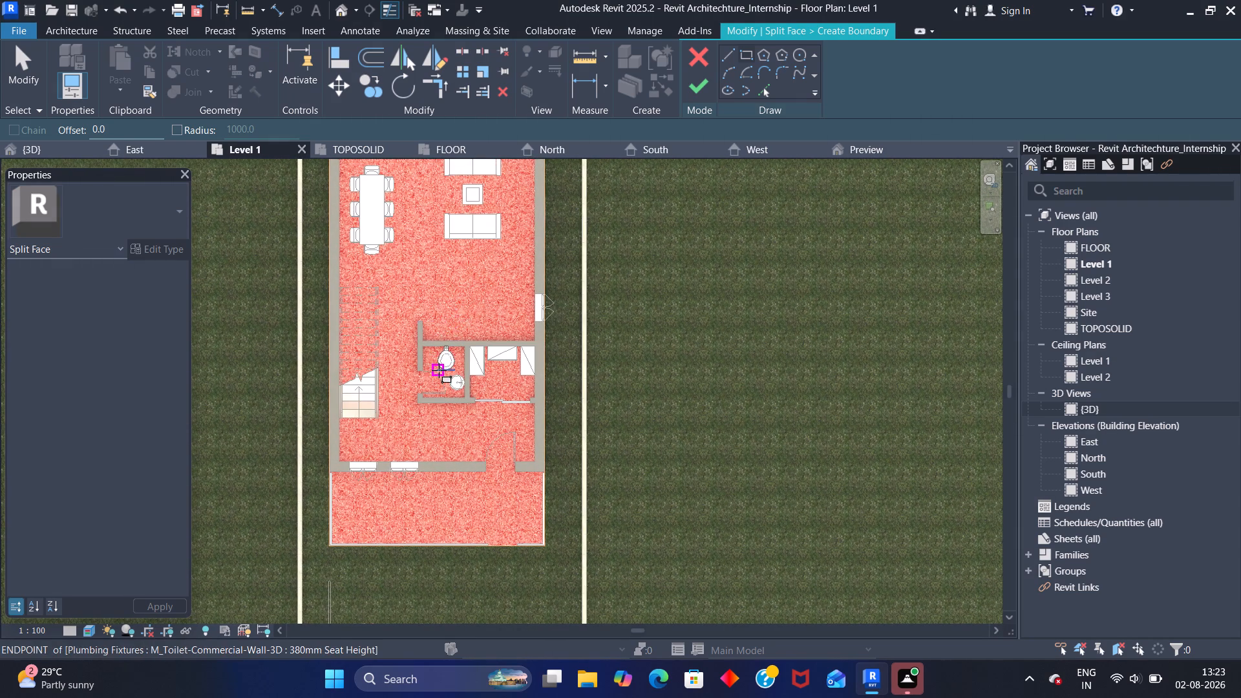
scroll(439, 370, "up", 9)
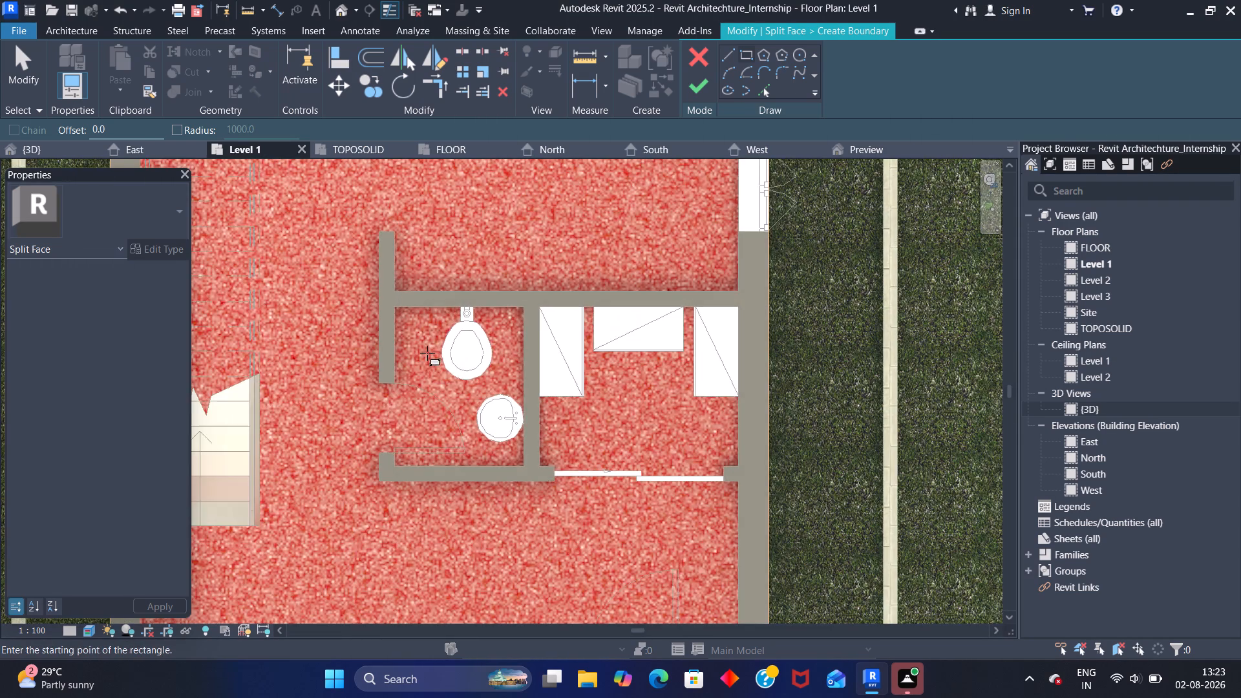
scroll(427, 353, "up", 2)
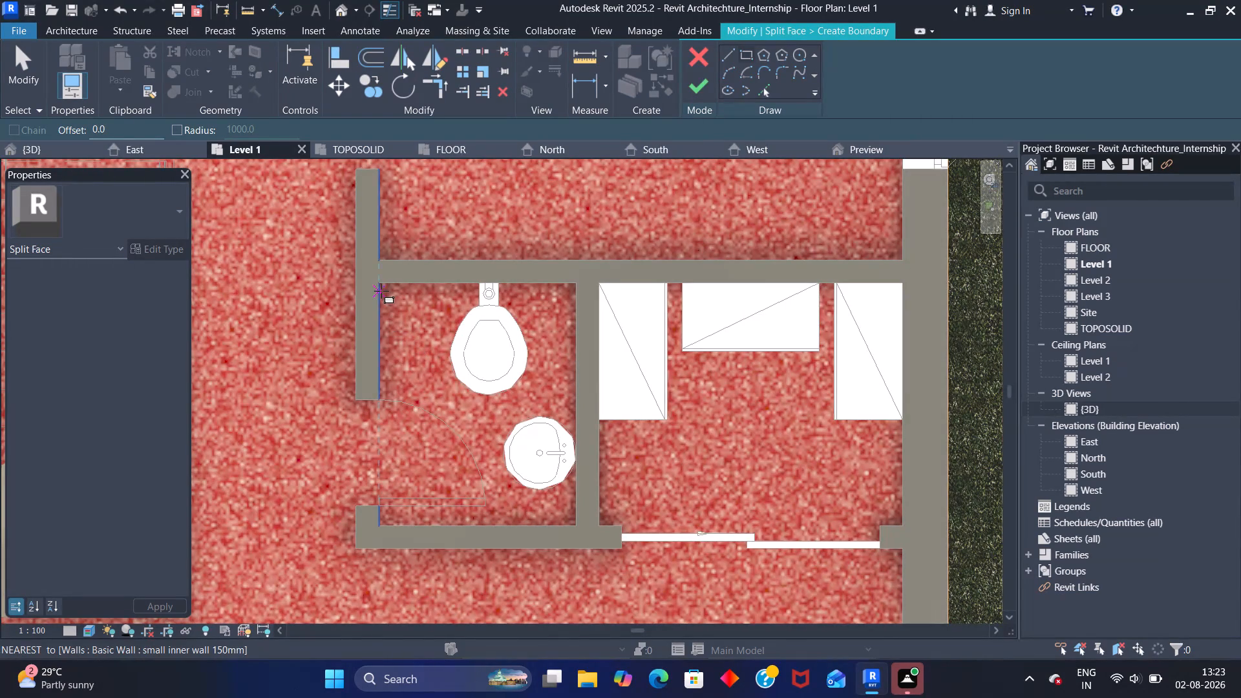
left_click(378, 284)
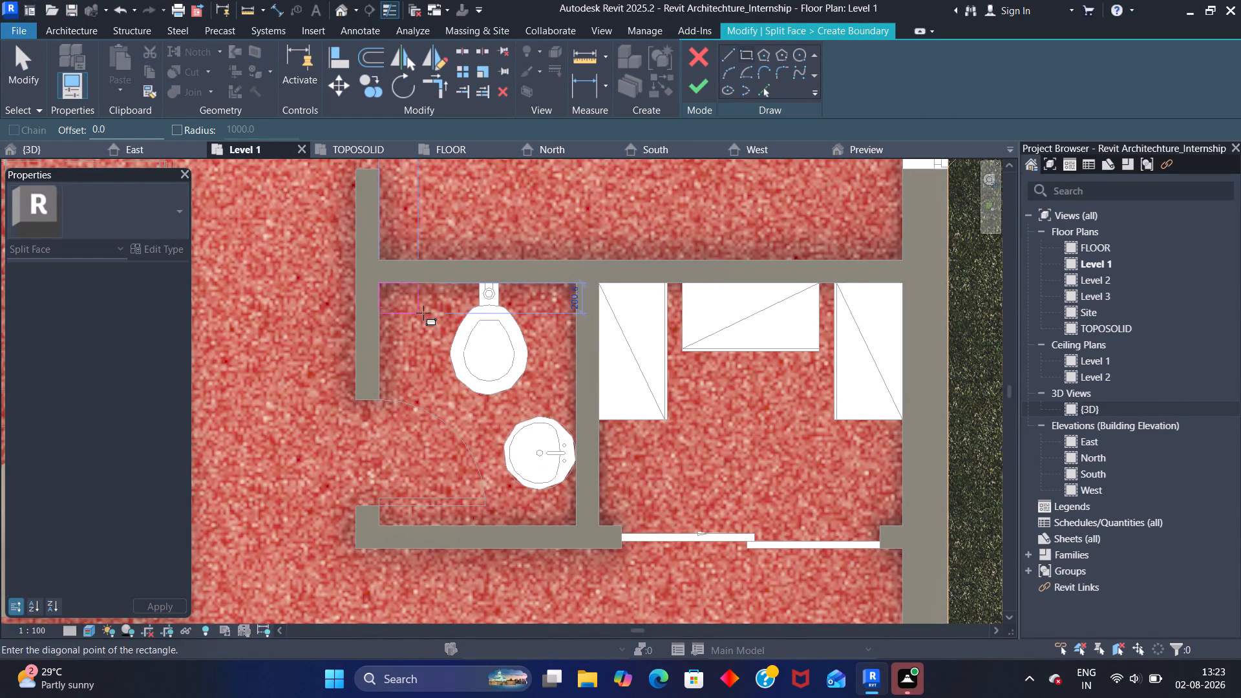
left_click(577, 525)
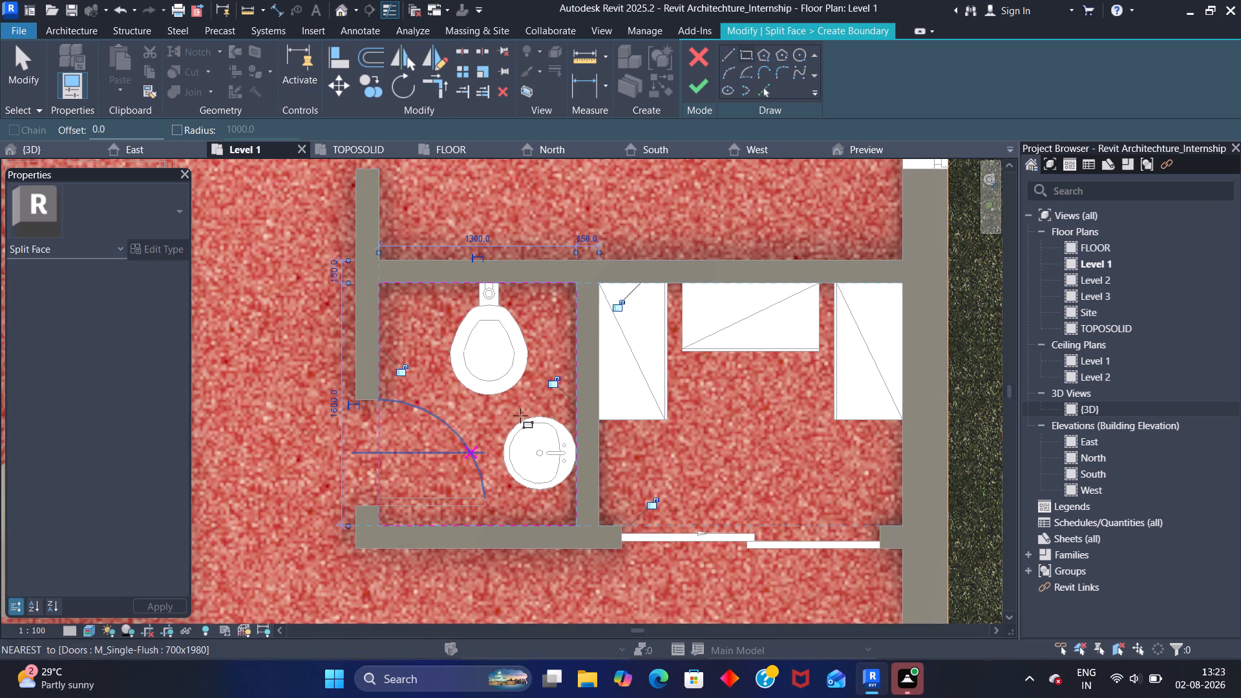
left_click(690, 84)
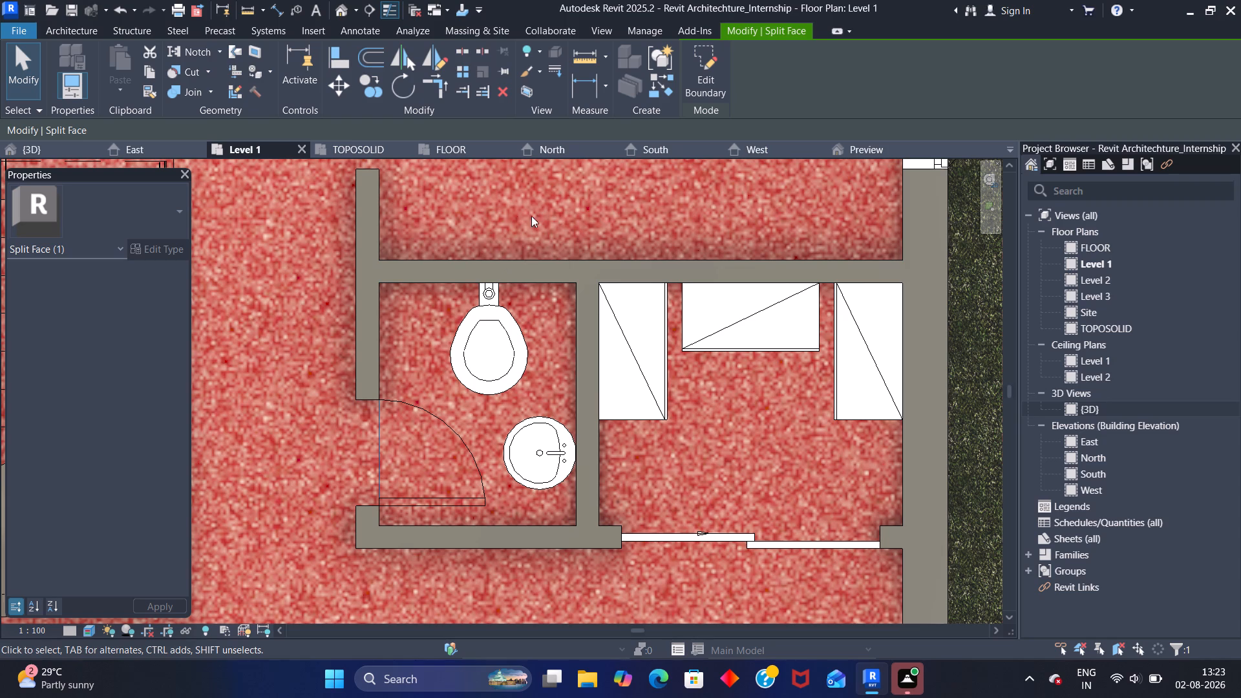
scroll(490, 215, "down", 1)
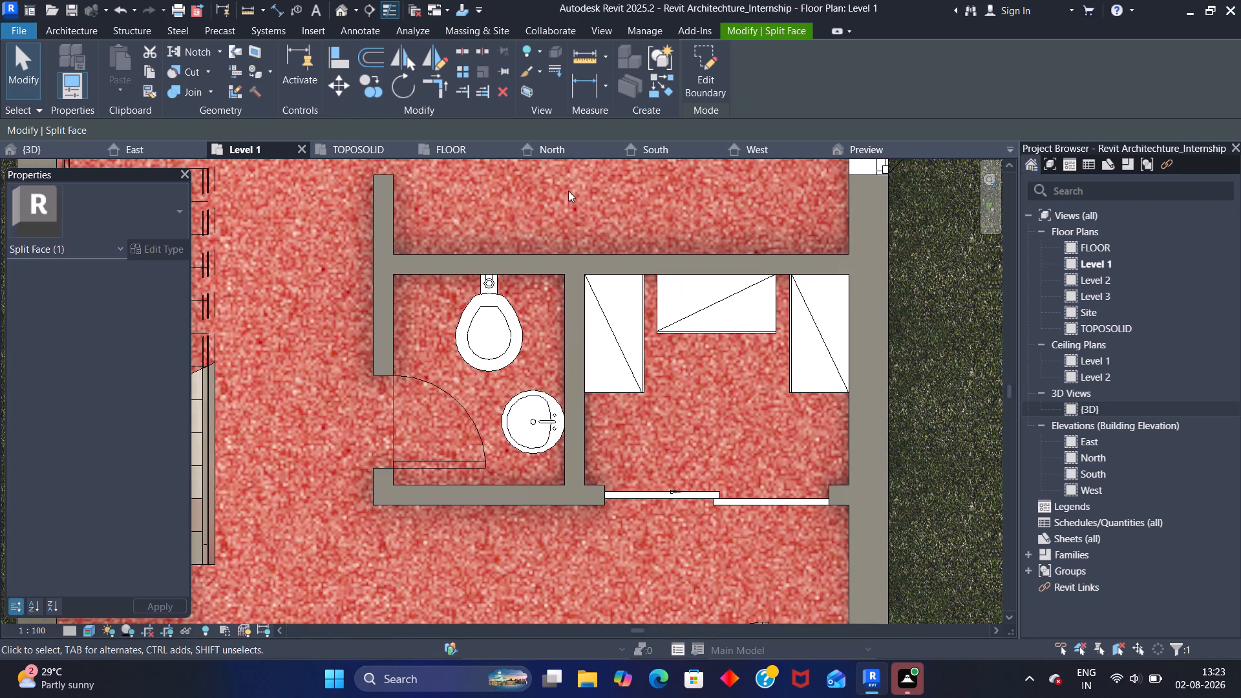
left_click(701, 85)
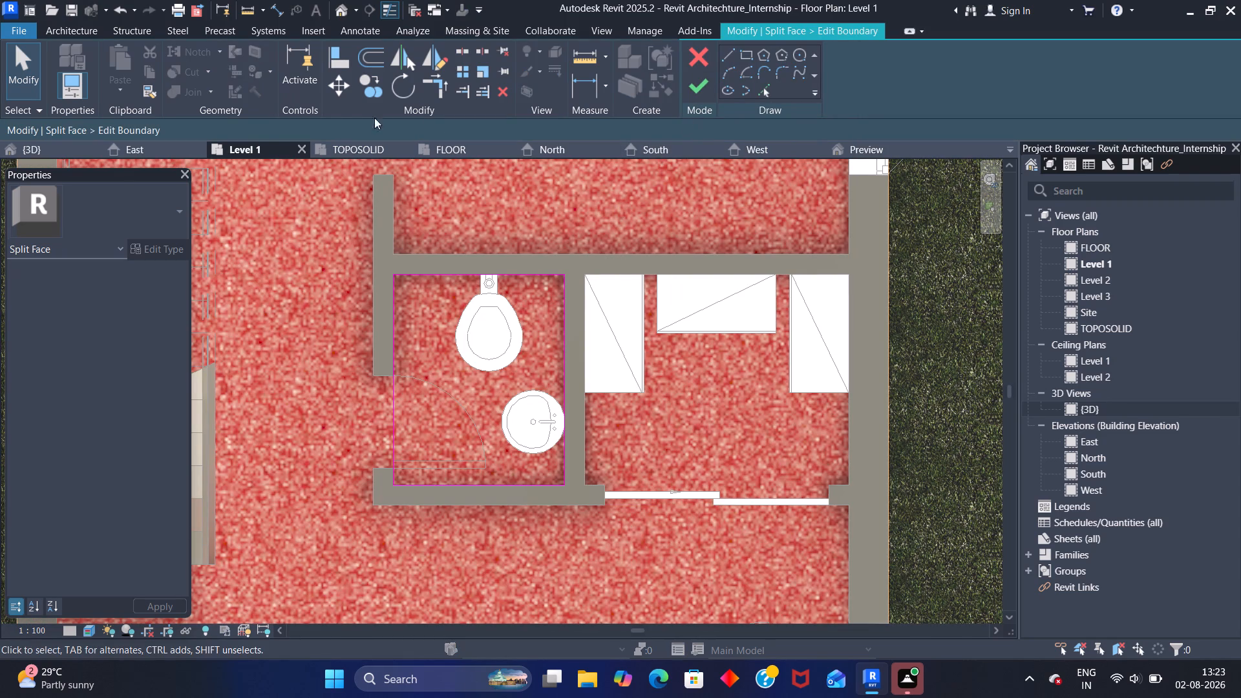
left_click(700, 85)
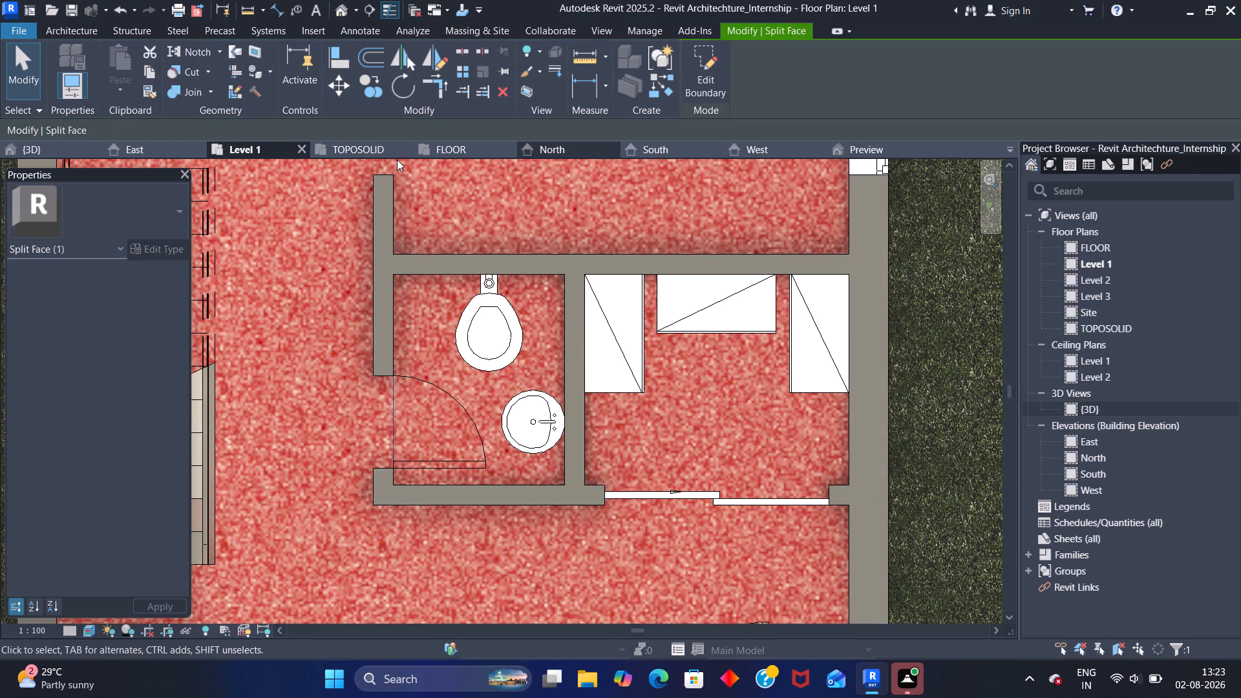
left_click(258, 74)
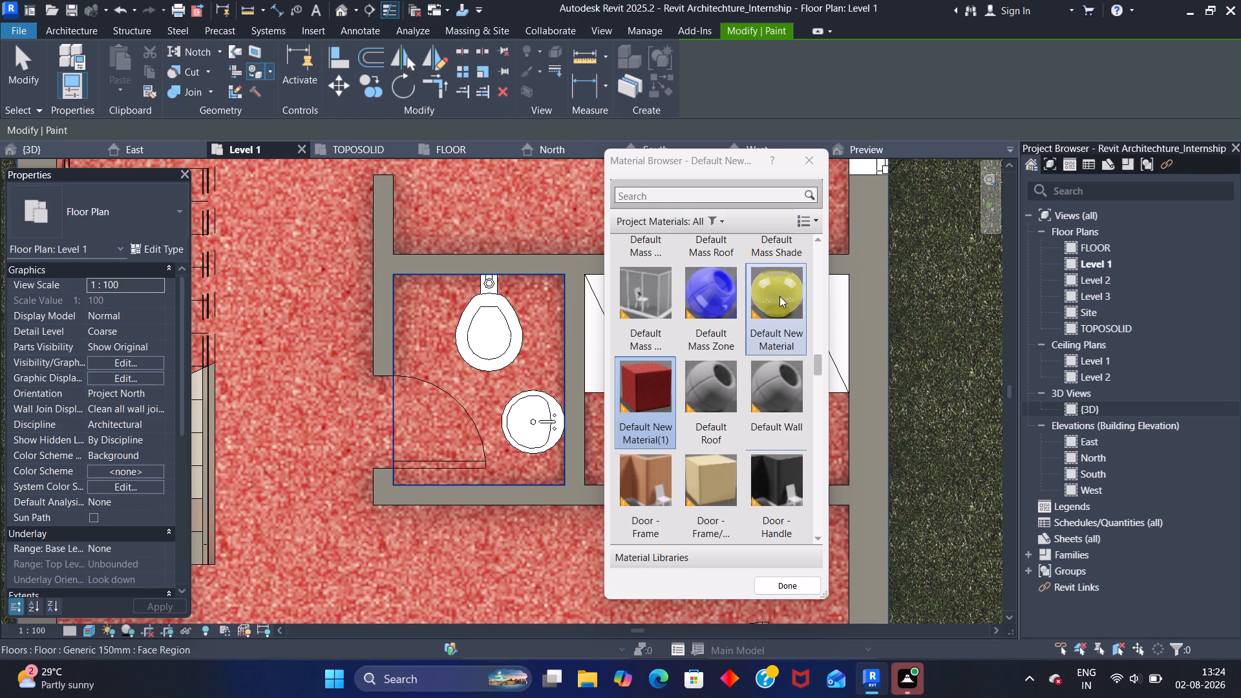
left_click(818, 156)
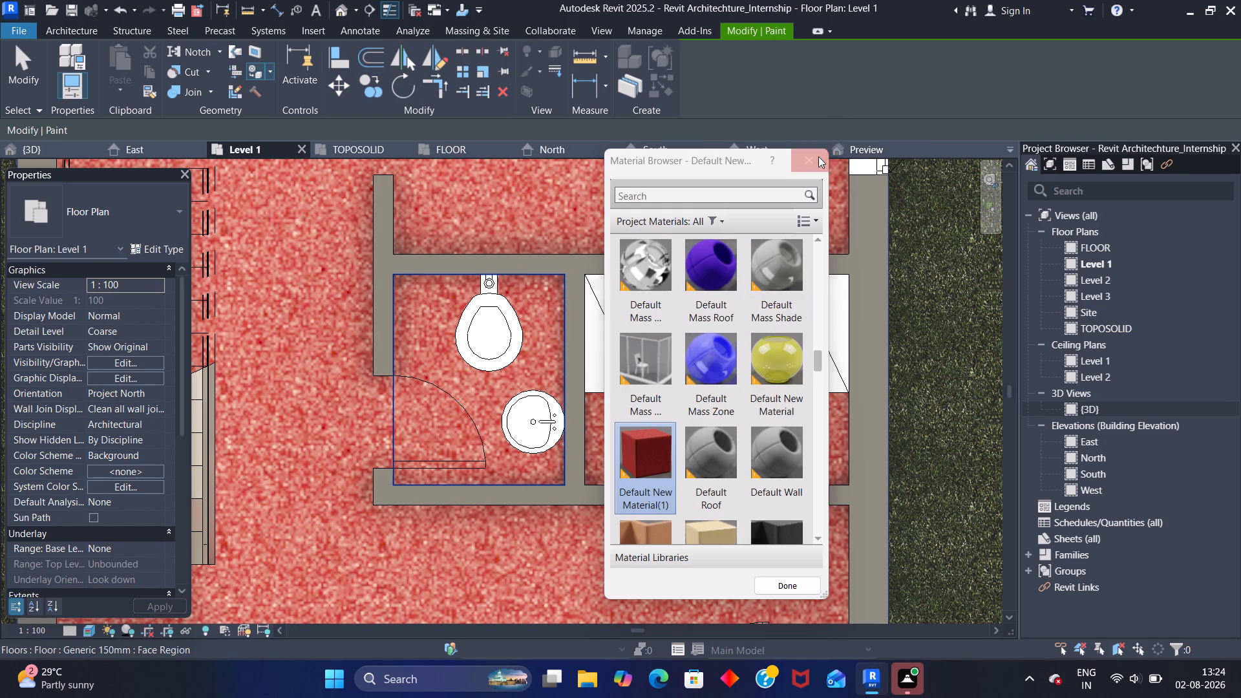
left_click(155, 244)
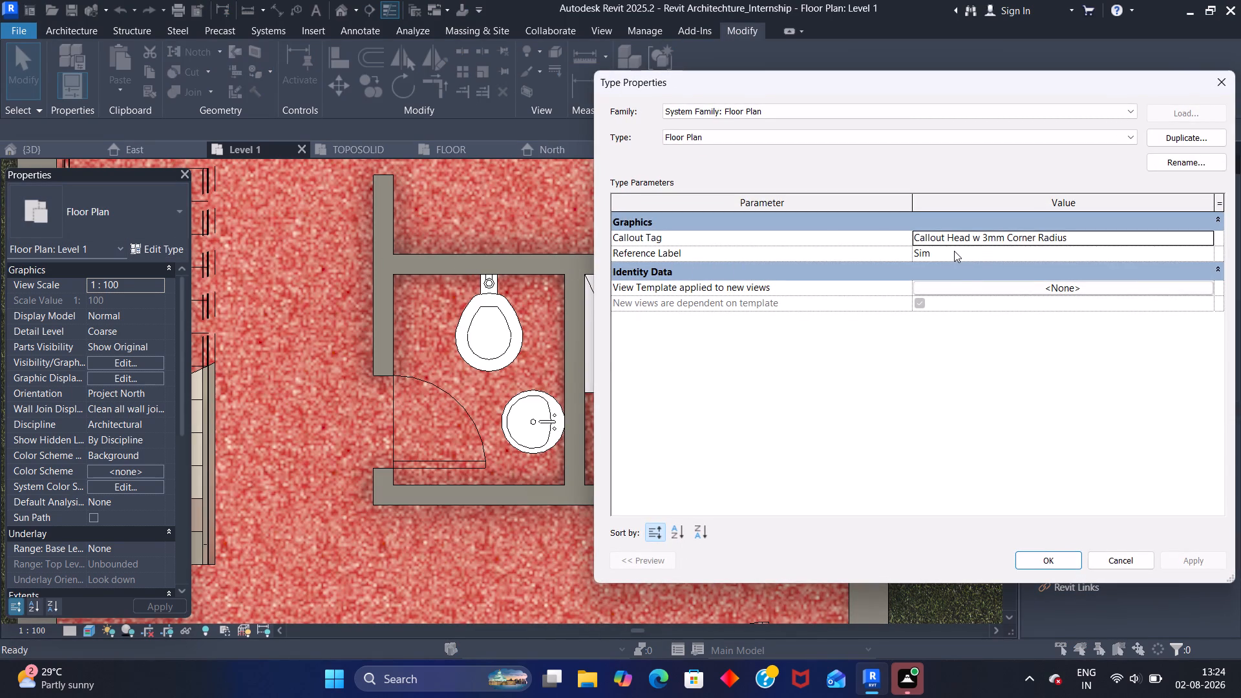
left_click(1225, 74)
Open a new Split Face boundary sketch on the toilet room's floor region in the Level 1 plan.
scroll(476, 282, "down", 3)
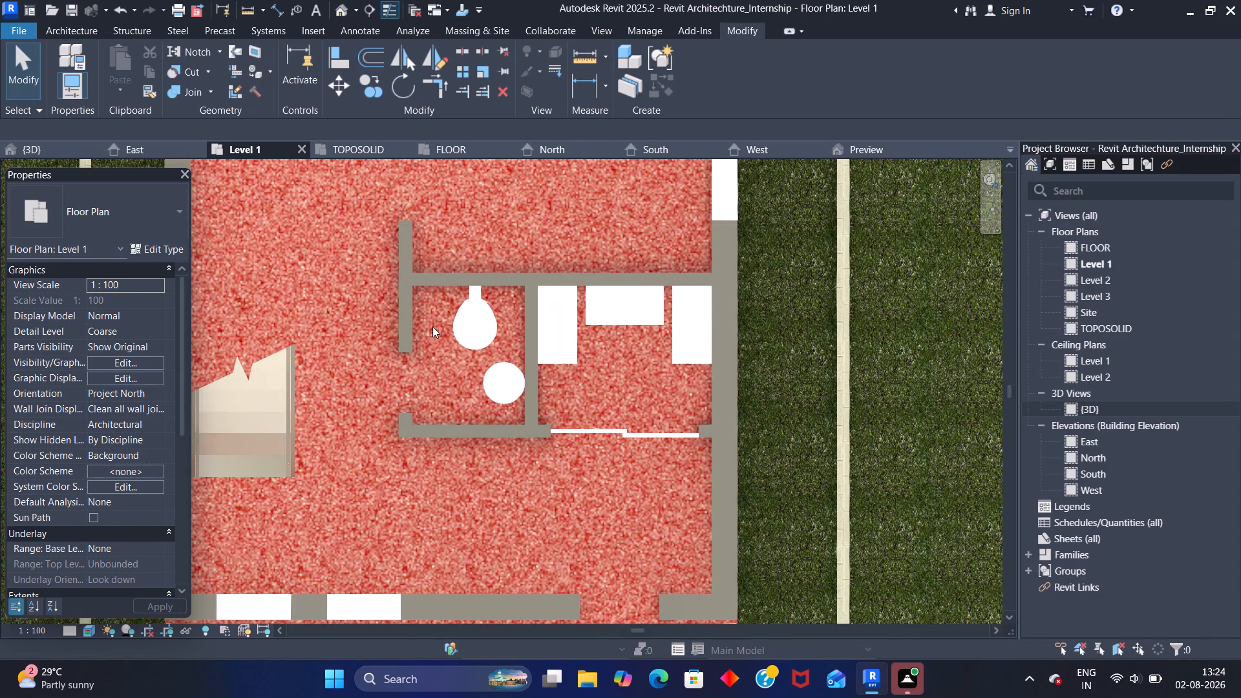
scroll(438, 217, "up", 1)
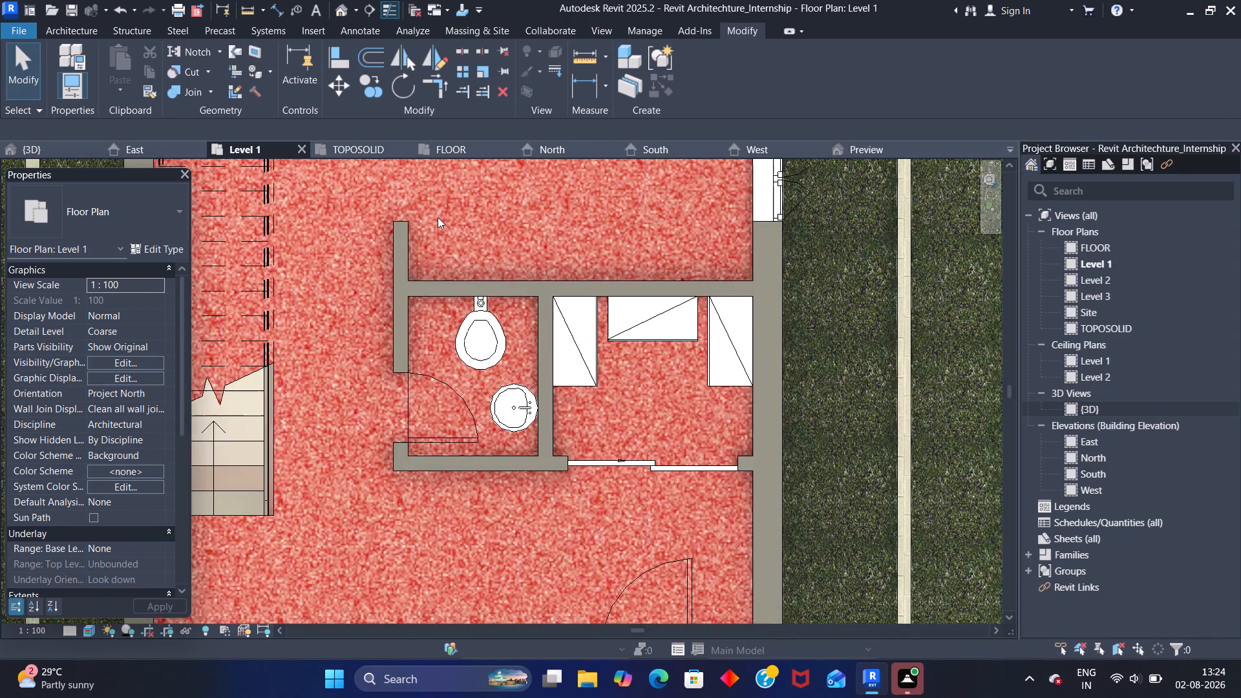
scroll(438, 217, "down", 3)
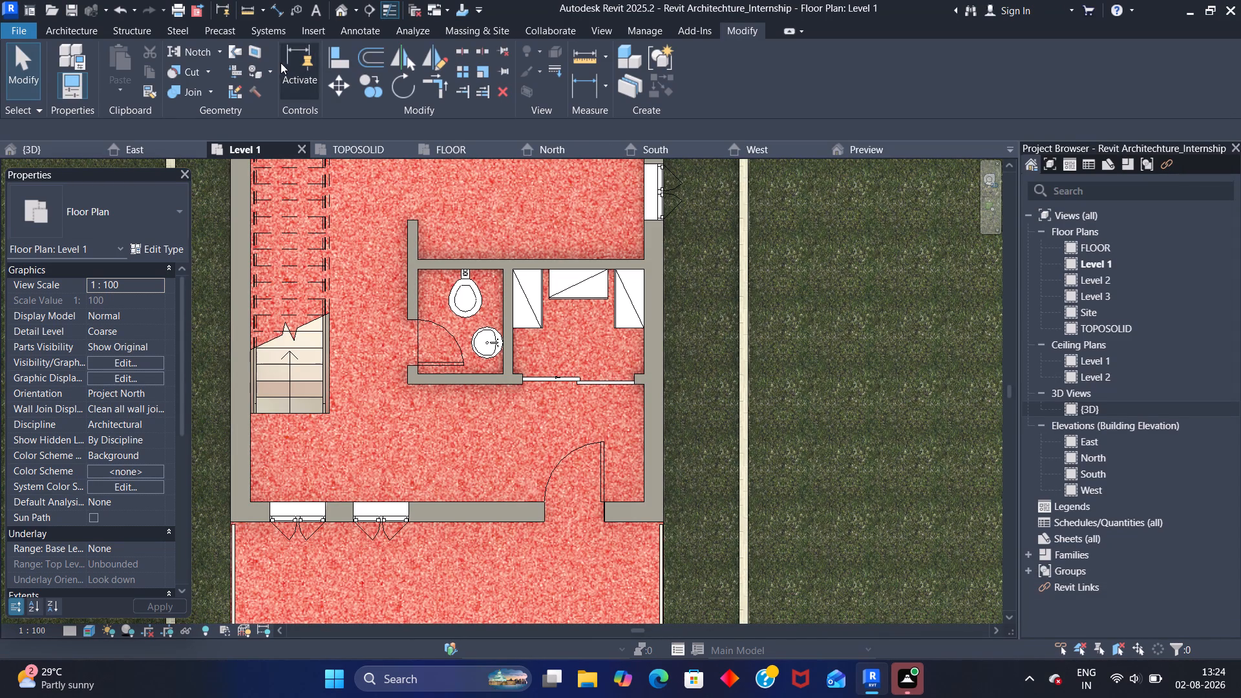
left_click(249, 51)
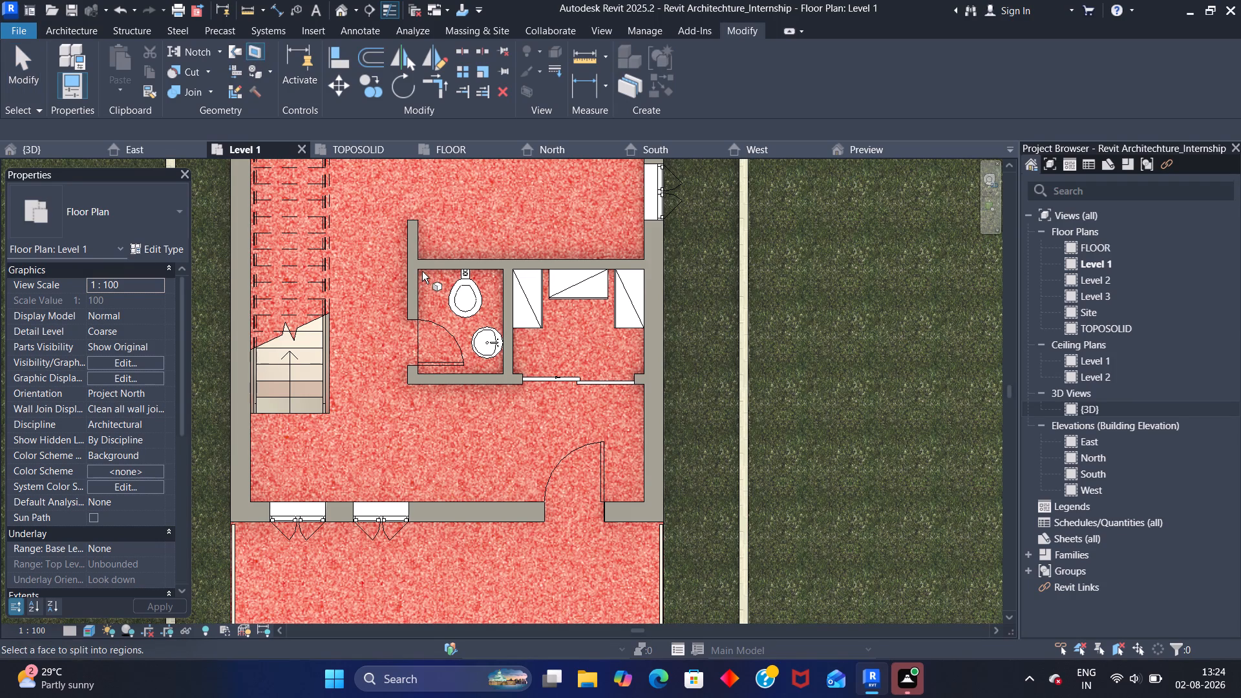
left_click(422, 271)
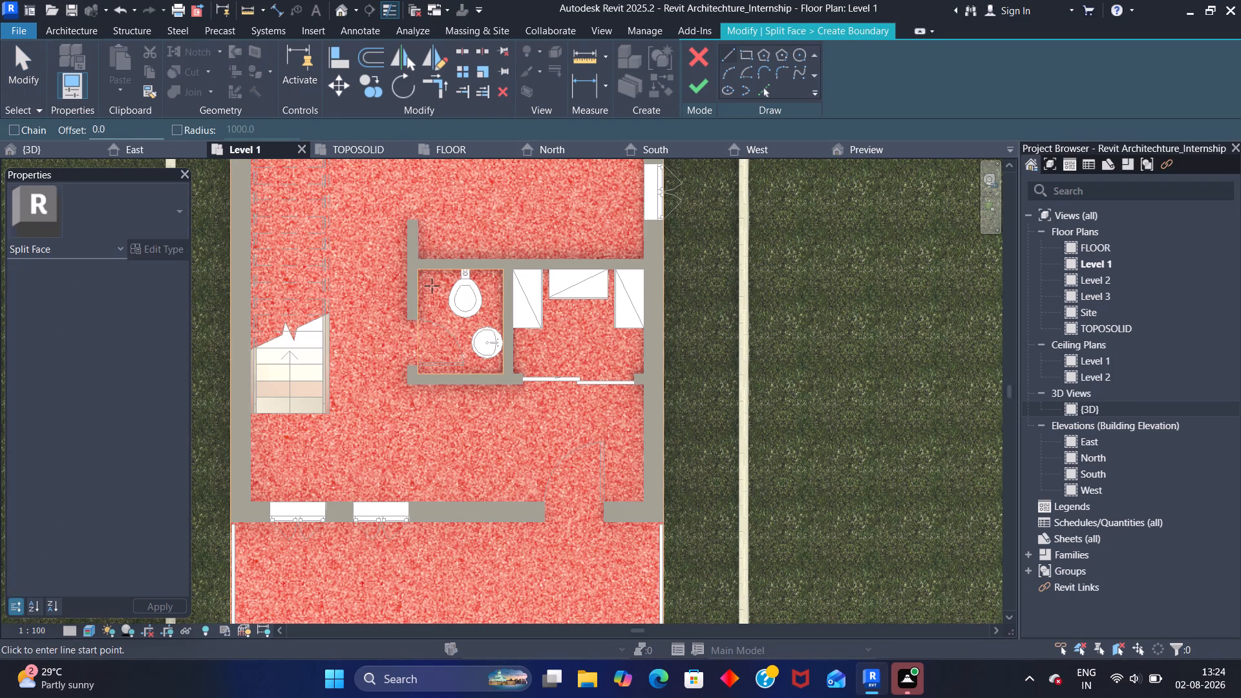
key("Escape")
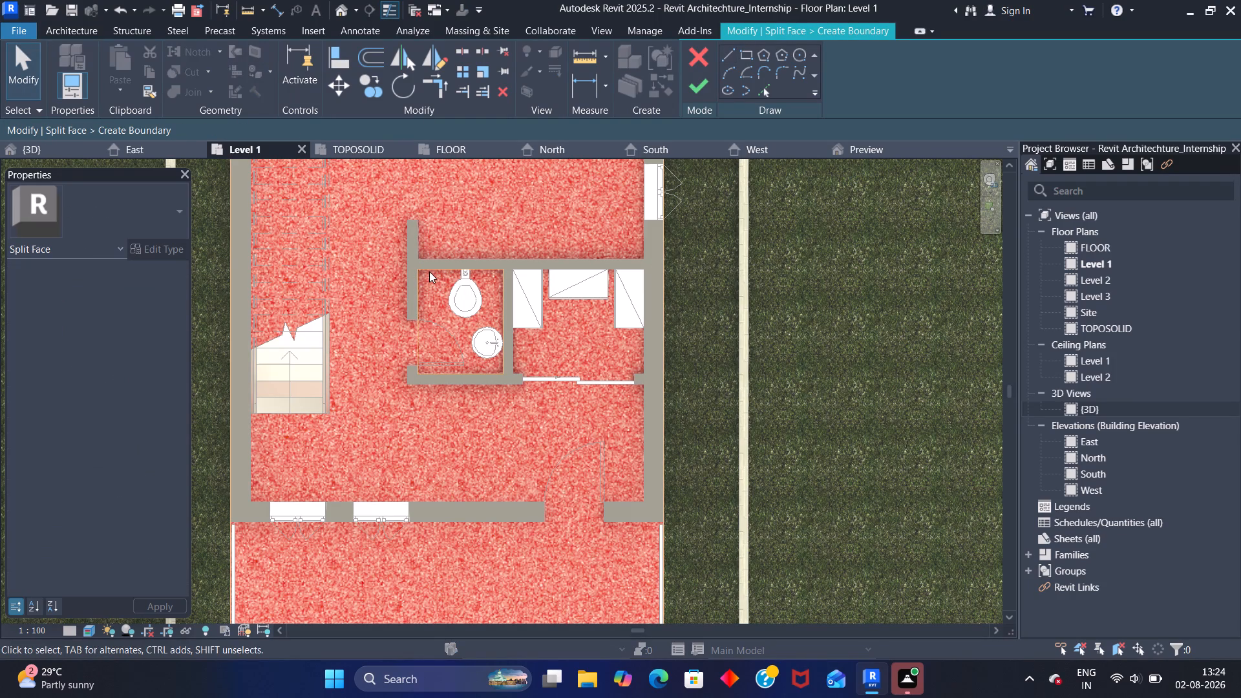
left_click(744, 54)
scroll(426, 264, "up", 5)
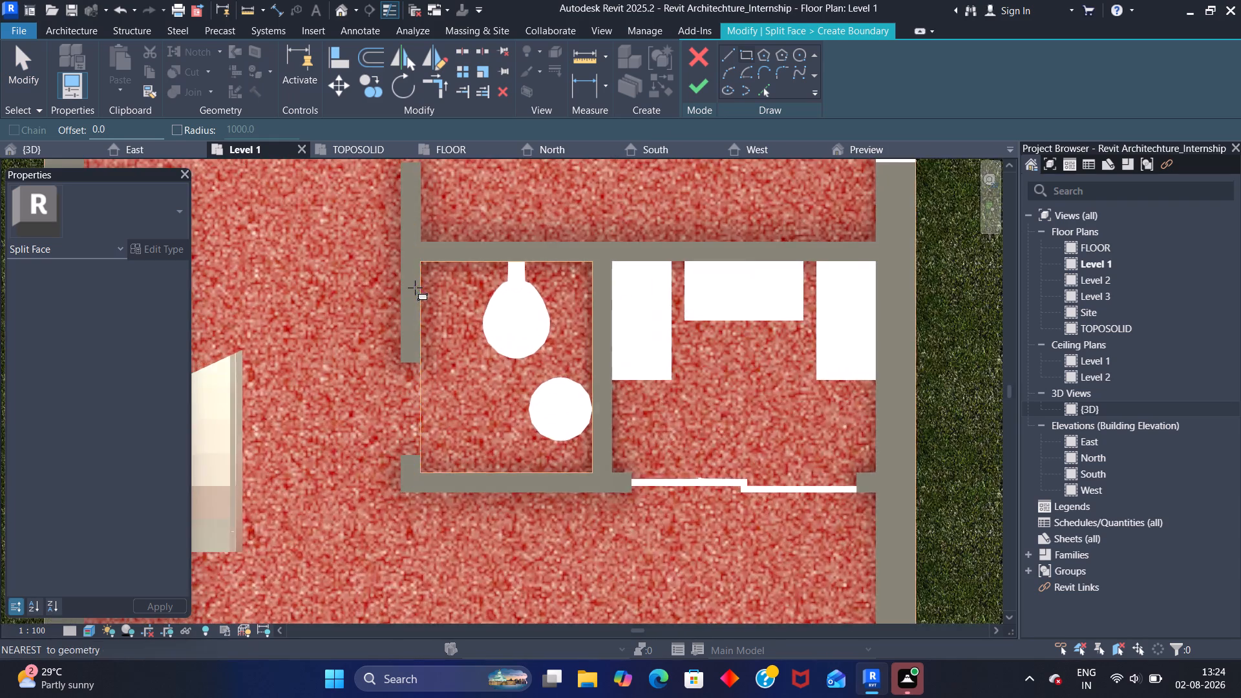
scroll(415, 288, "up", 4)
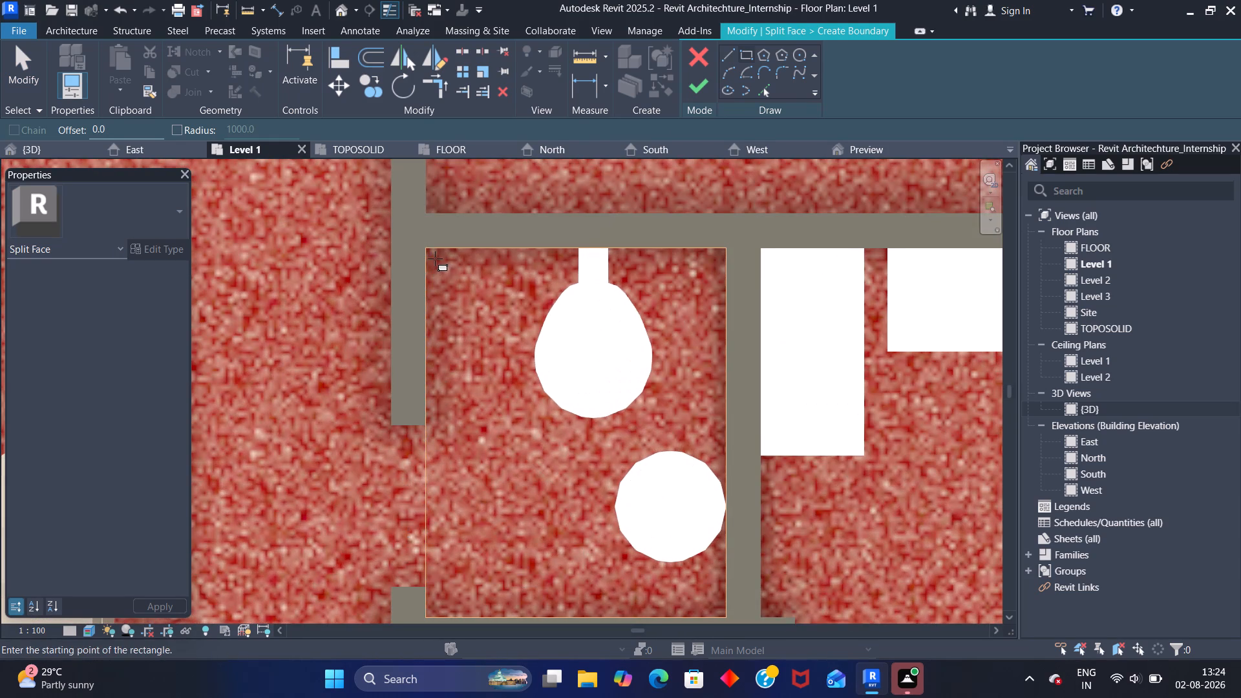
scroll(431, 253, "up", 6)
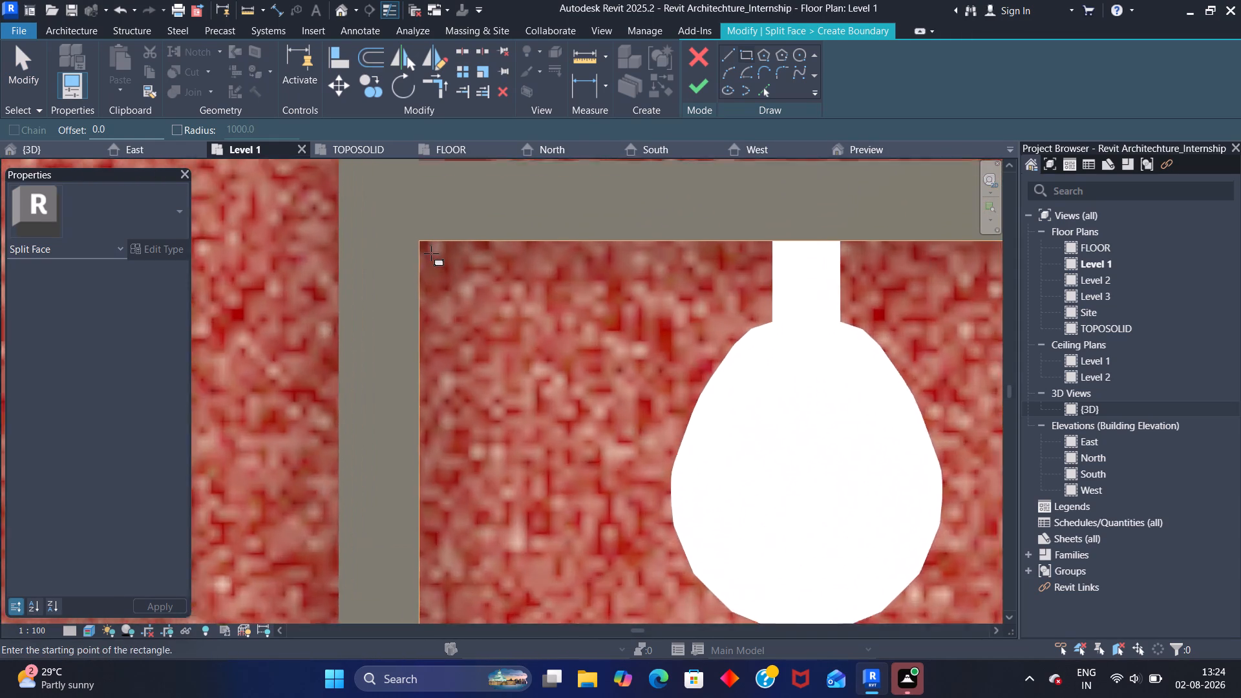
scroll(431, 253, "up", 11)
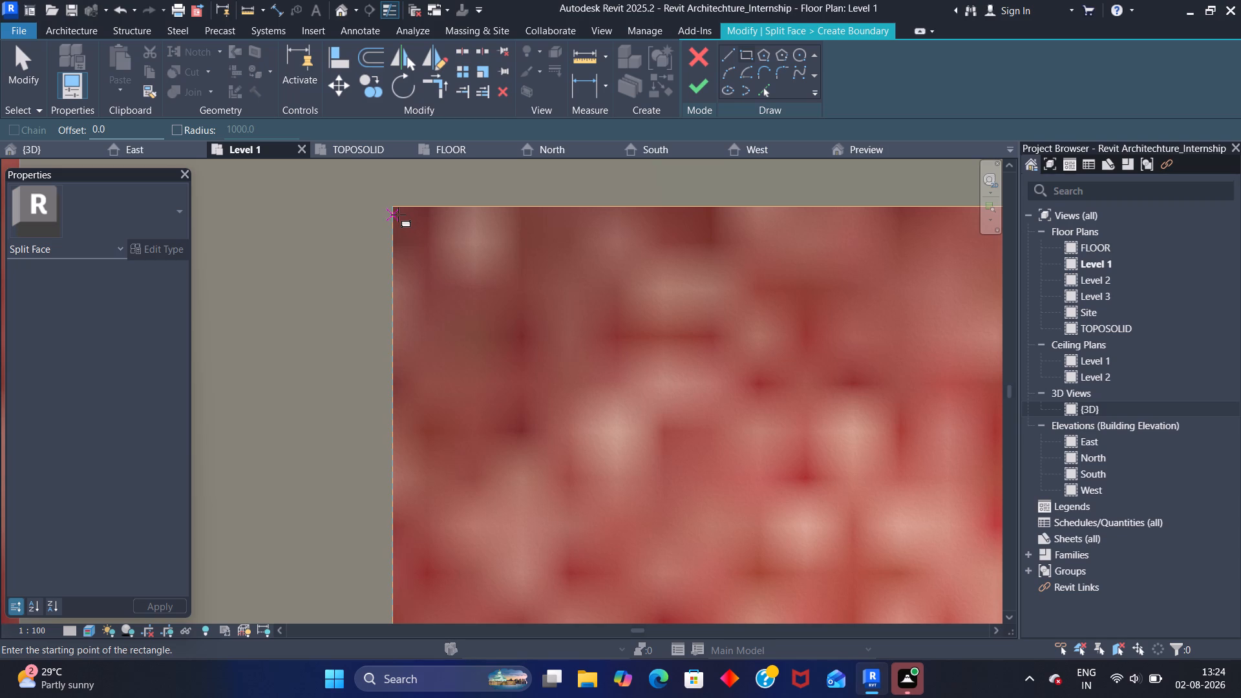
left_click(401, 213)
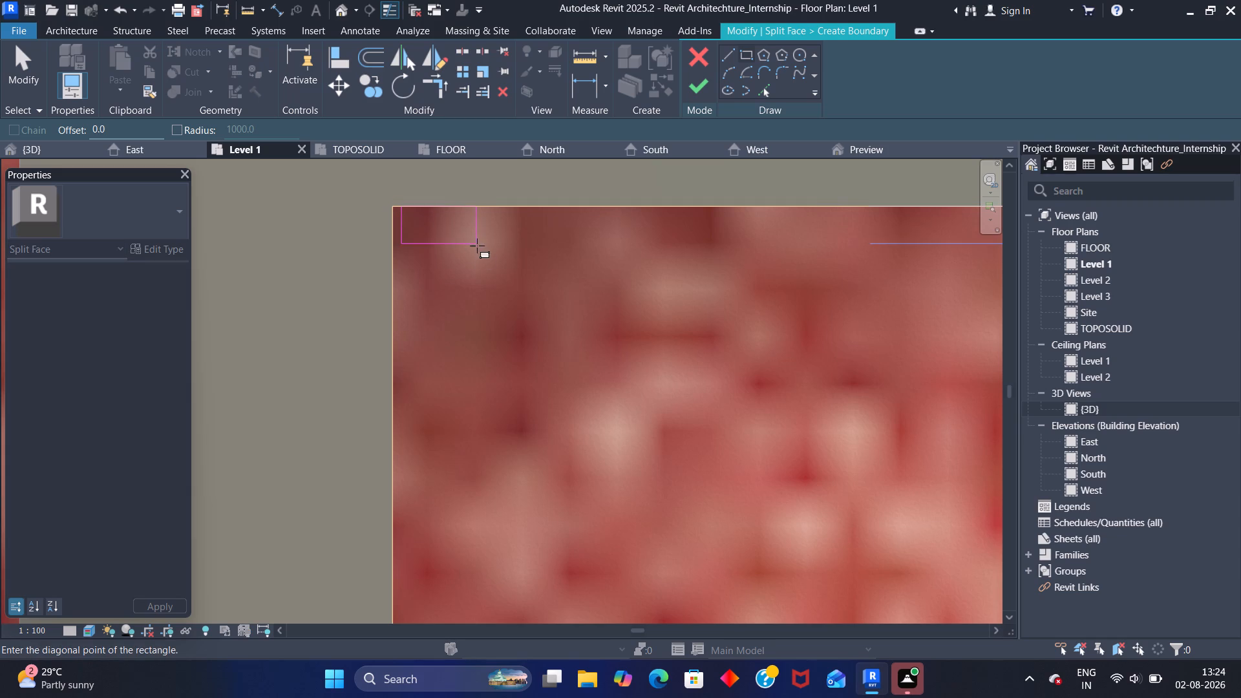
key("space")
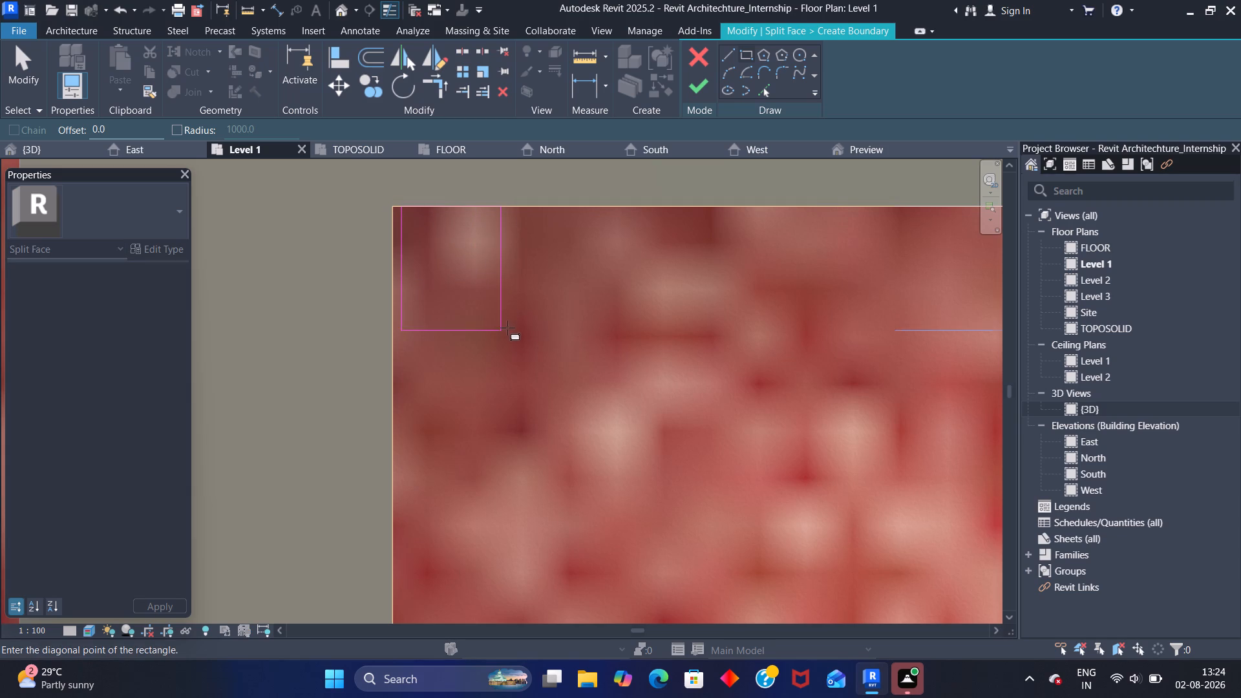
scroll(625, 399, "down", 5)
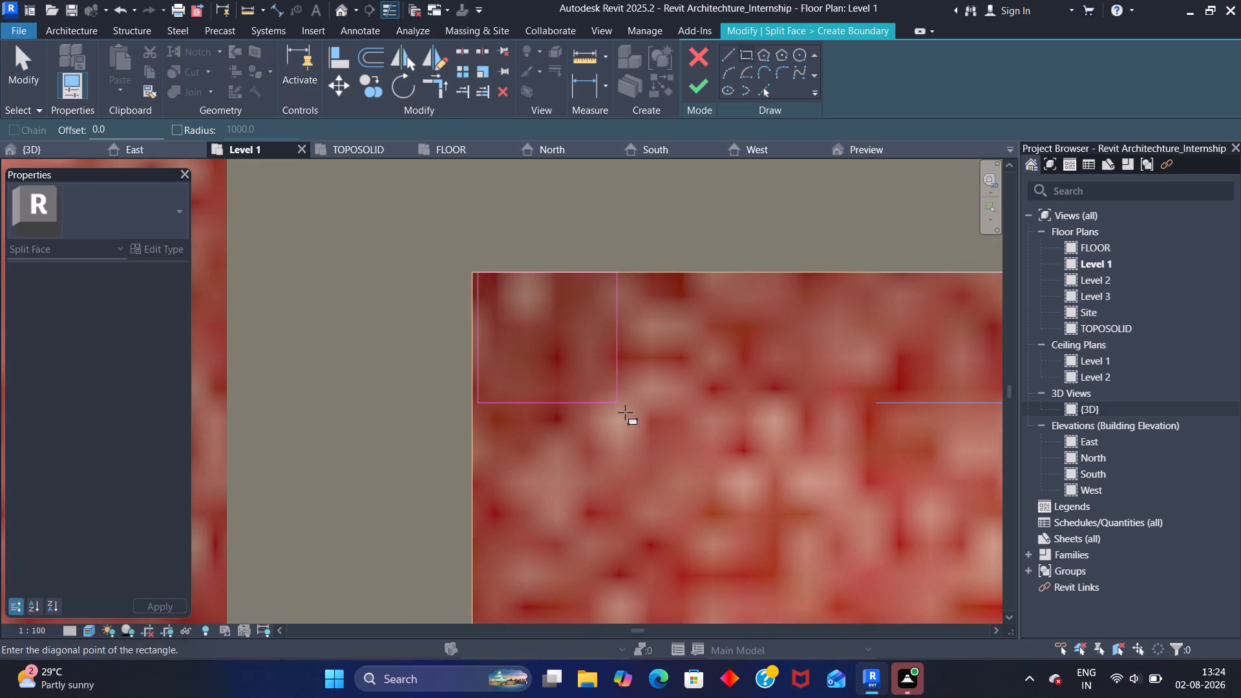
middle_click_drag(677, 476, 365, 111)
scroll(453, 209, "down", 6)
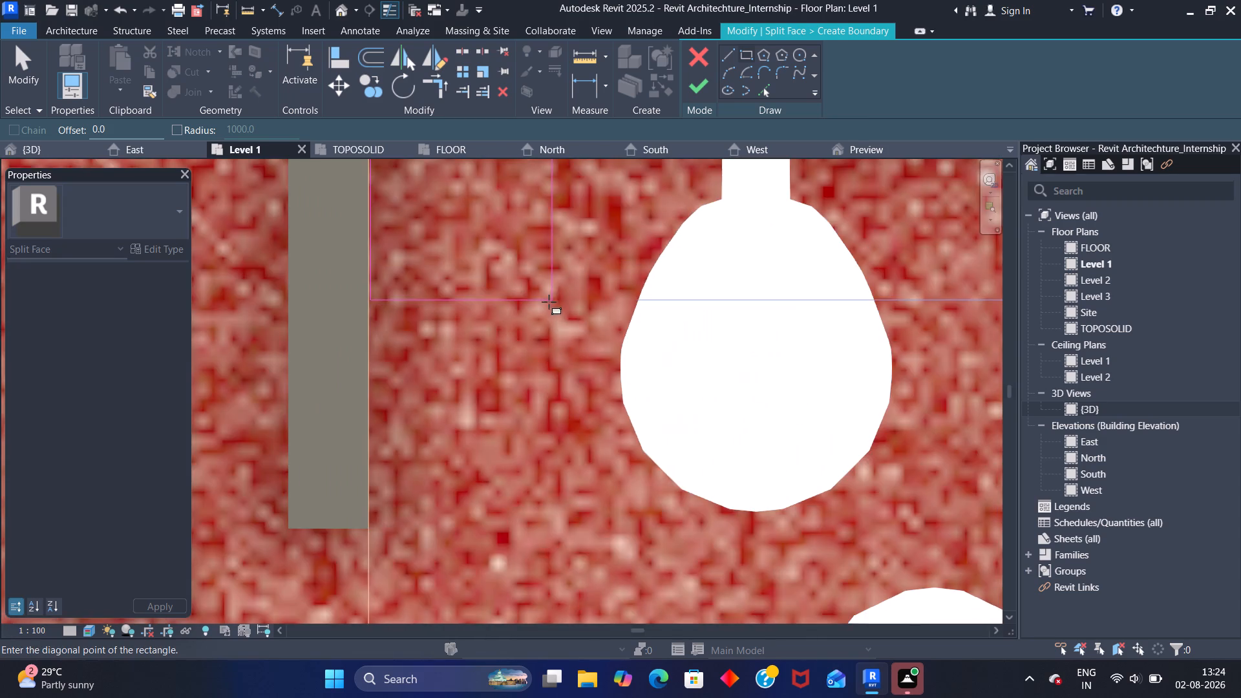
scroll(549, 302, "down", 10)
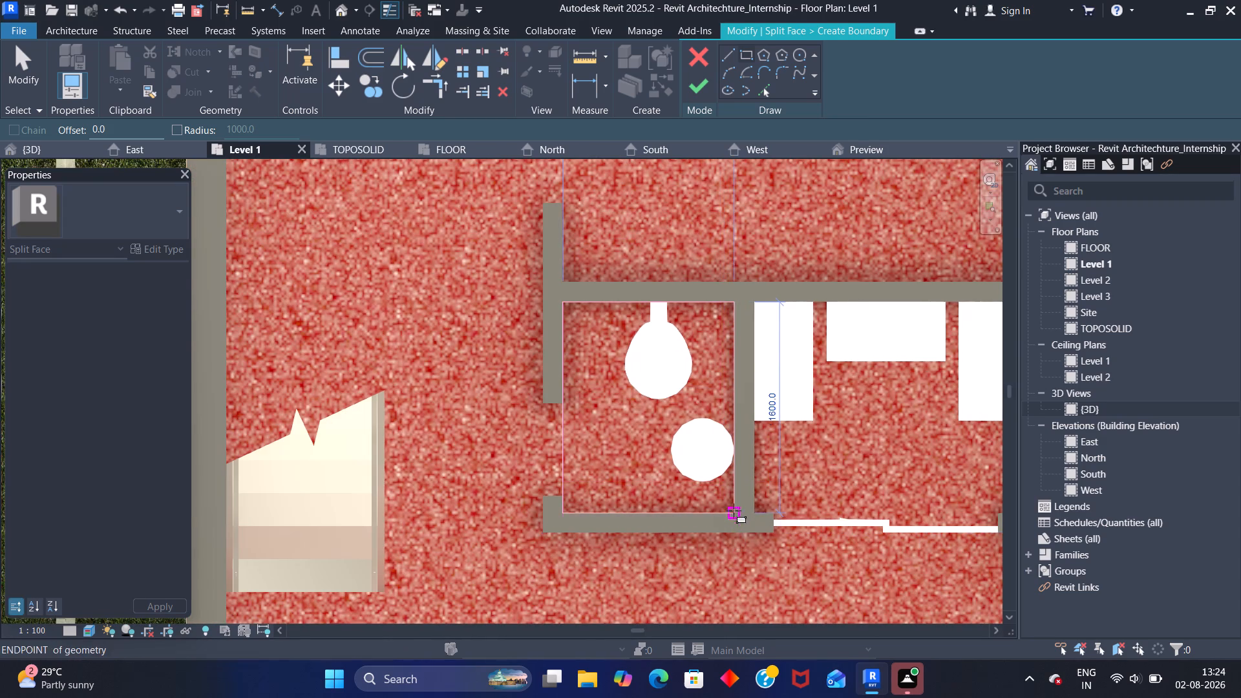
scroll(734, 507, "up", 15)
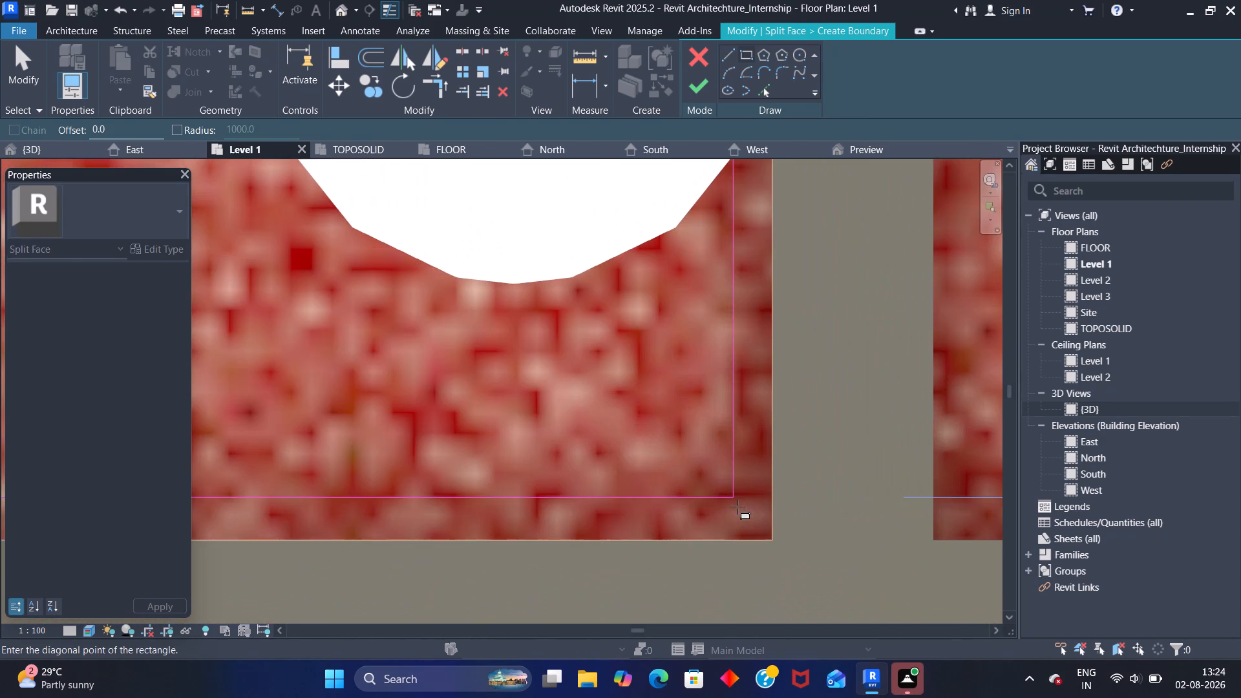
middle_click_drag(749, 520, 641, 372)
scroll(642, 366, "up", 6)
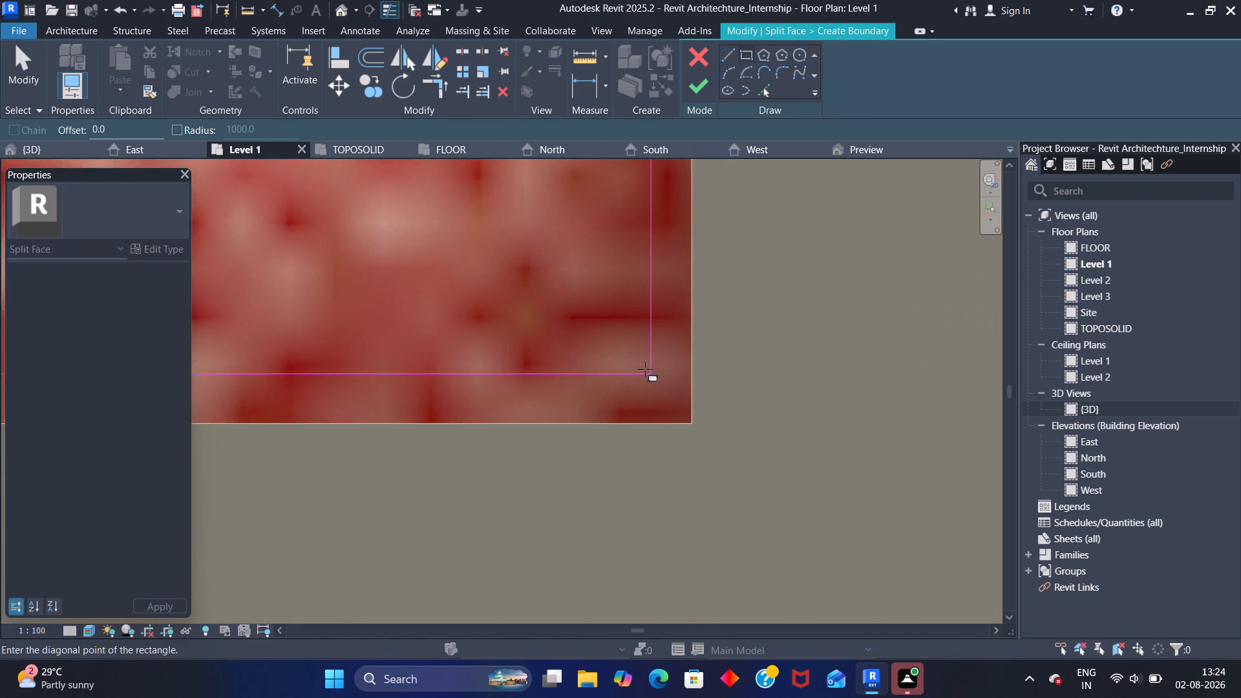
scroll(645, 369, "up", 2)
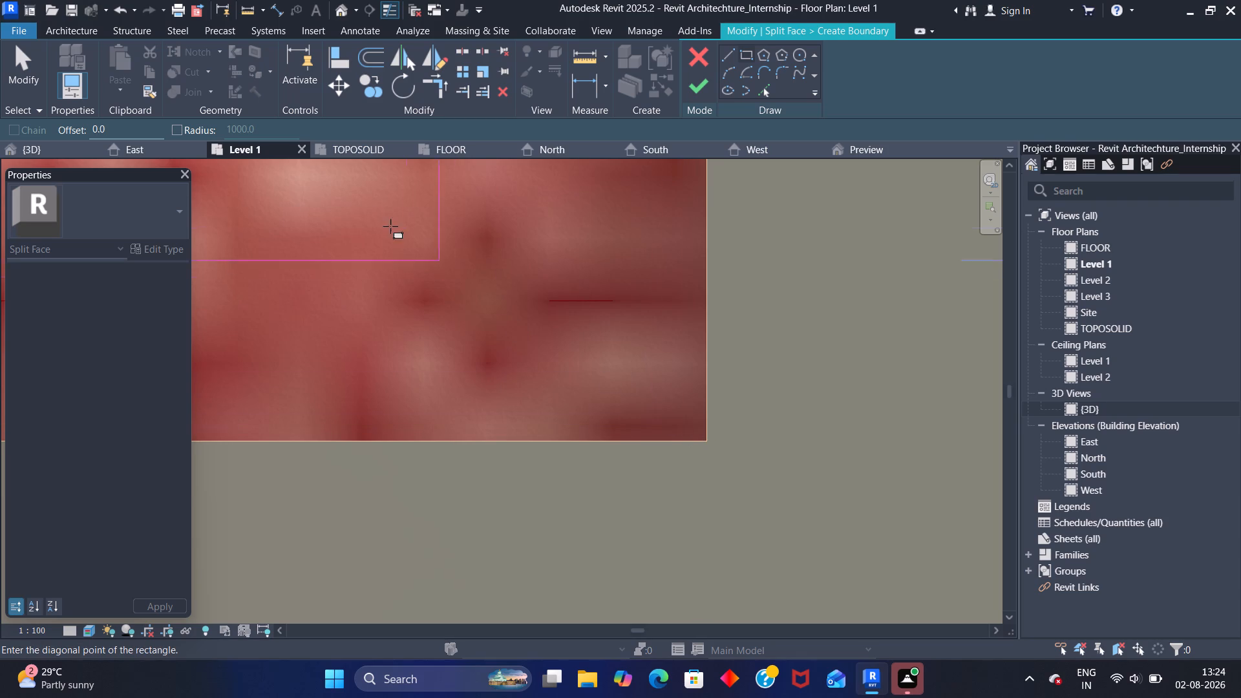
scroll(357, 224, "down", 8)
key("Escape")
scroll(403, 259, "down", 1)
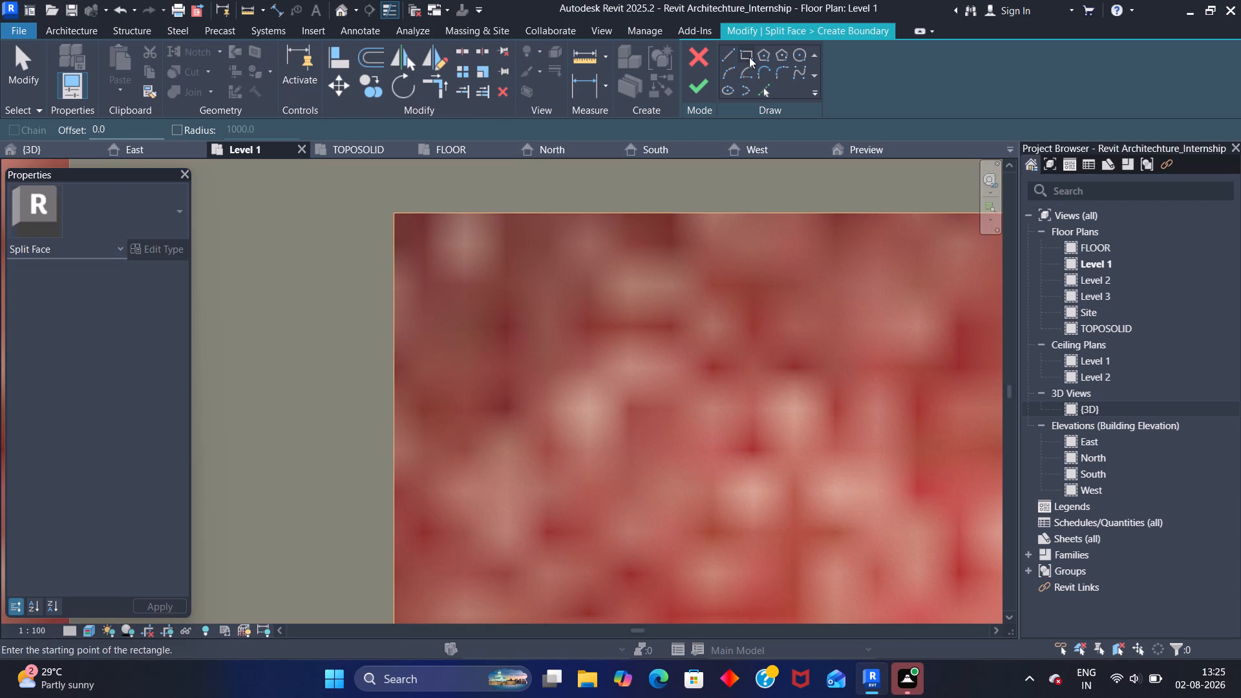
Begin a boundary rectangle with a 15 mm offset at the toilet room's inner corner beside the WC, flipping the offset direction.
left_click(750, 53)
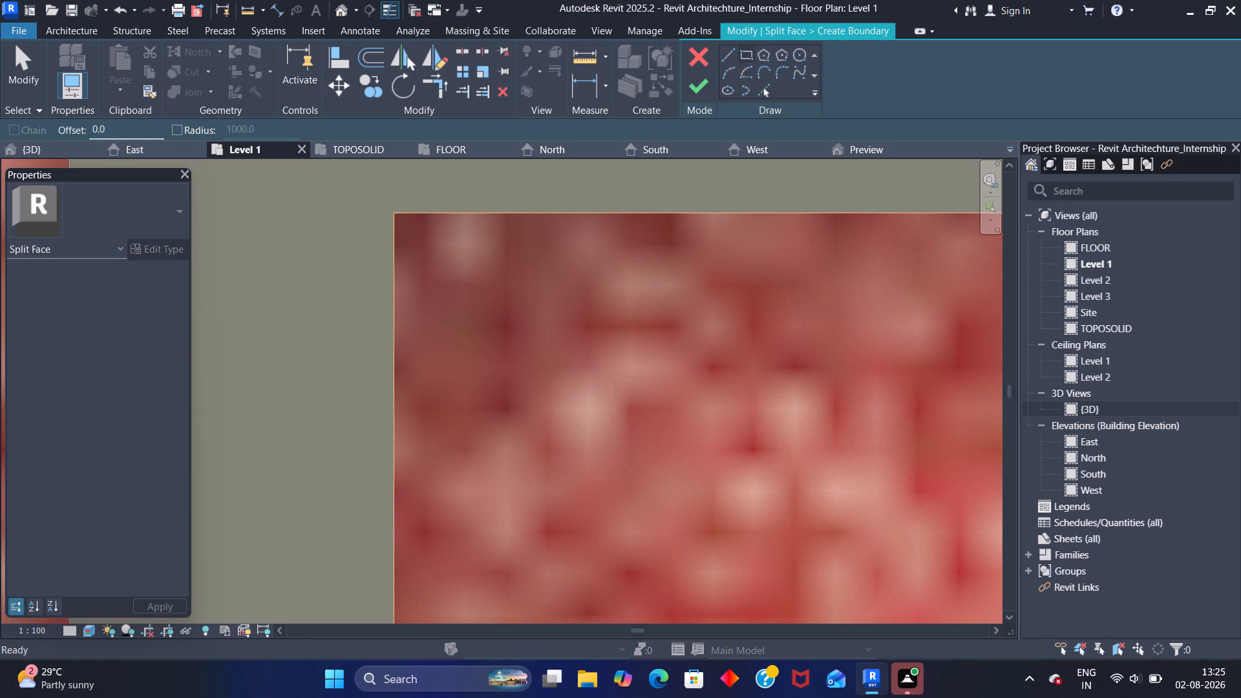
left_click_drag(118, 129, 87, 143)
type("15")
type("MM")
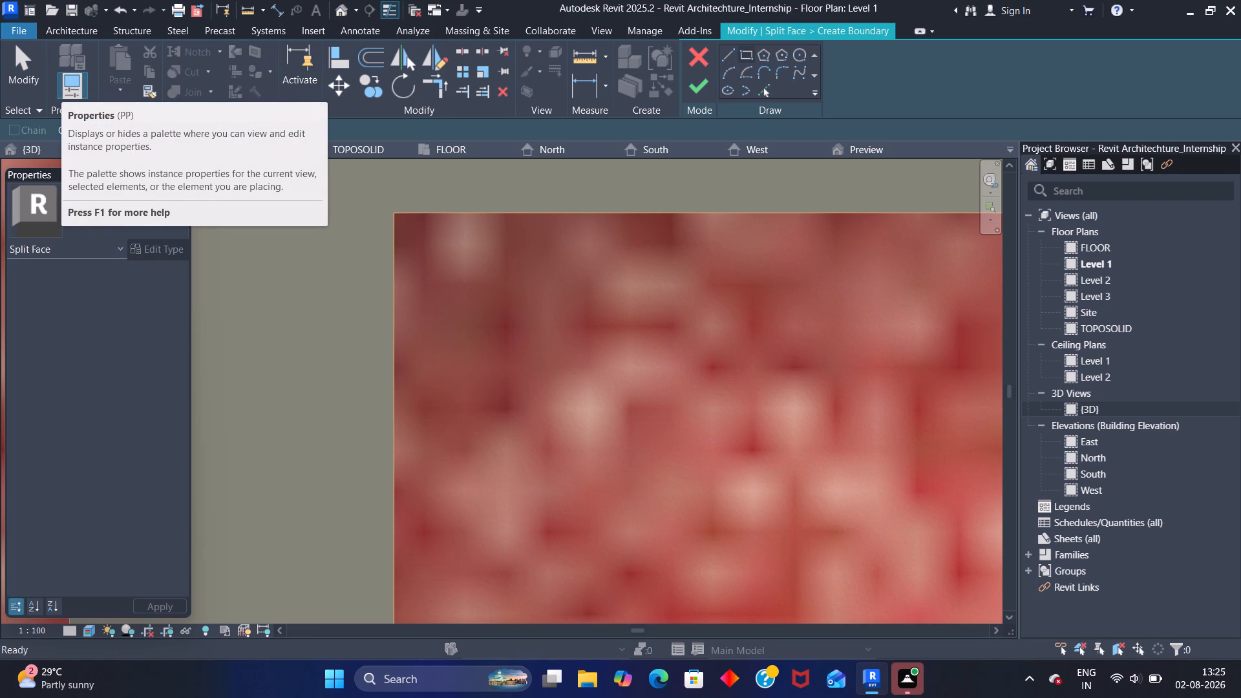
key("Return")
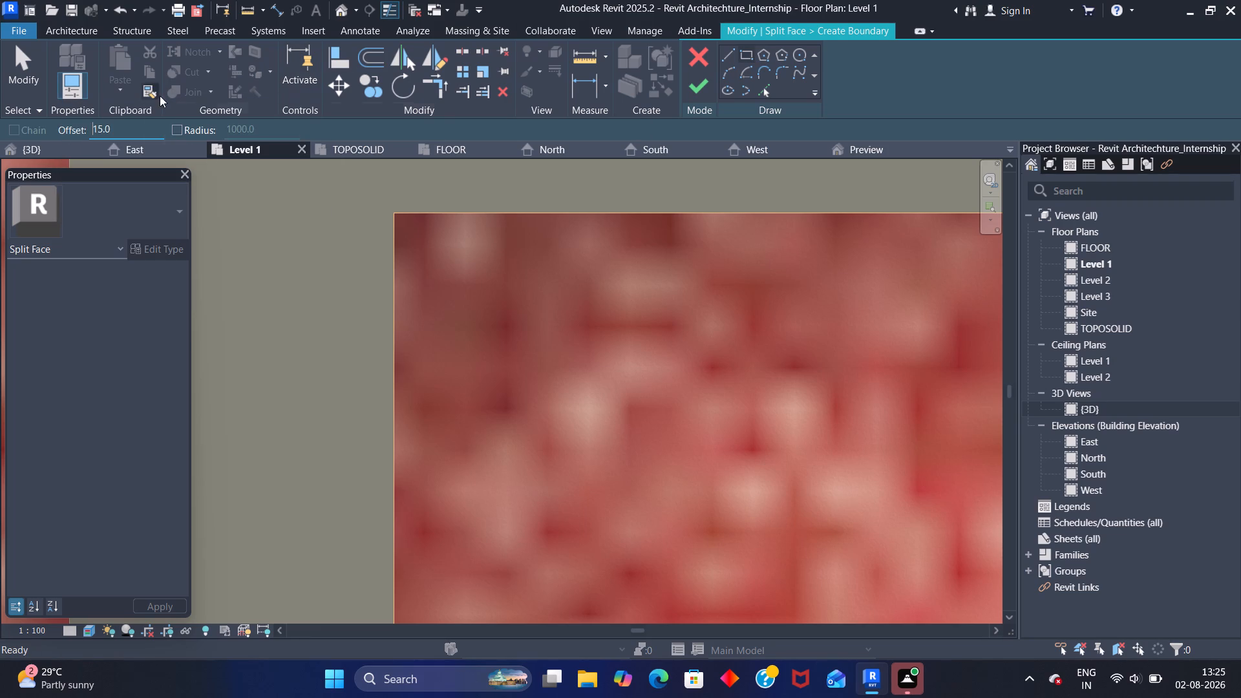
left_click(118, 135)
key("Return")
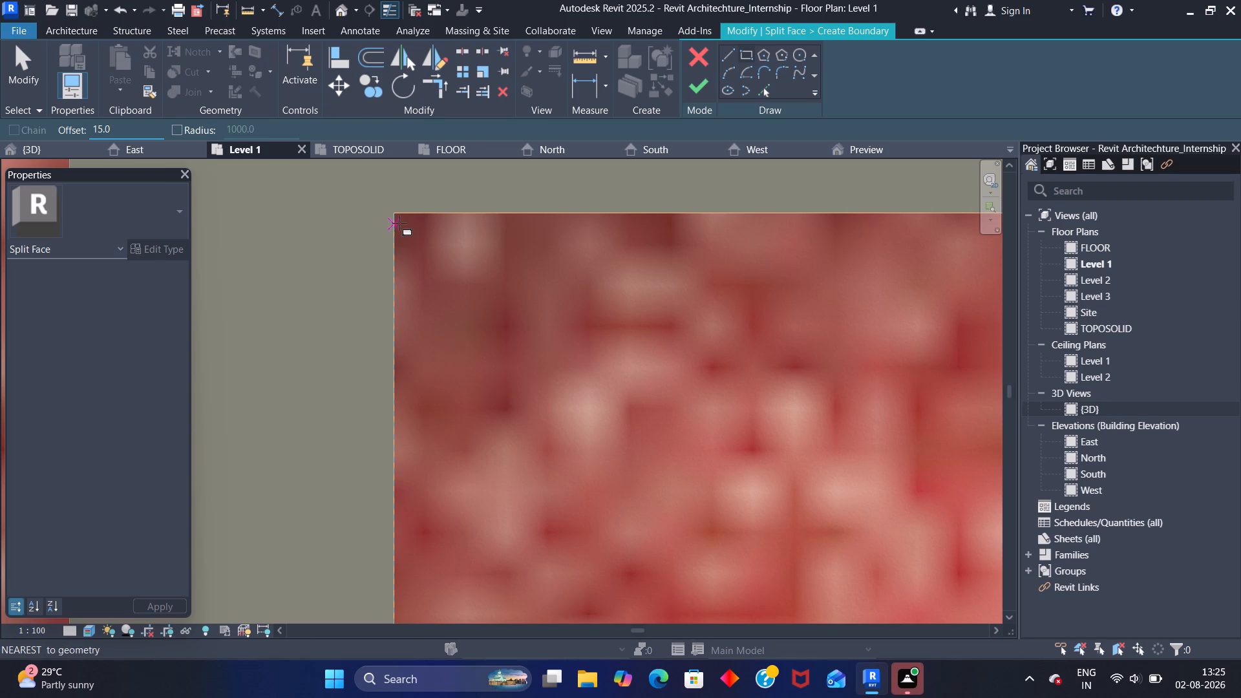
left_click(402, 220)
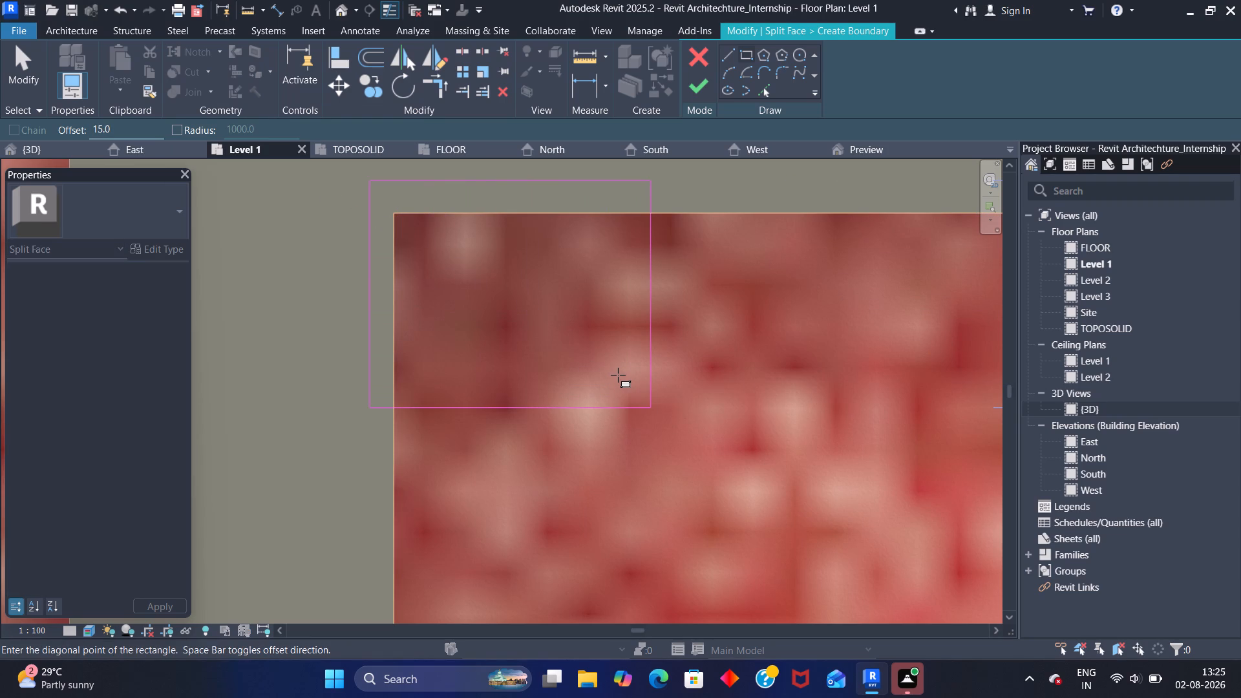
key("space")
middle_click_drag(658, 404, 501, 279)
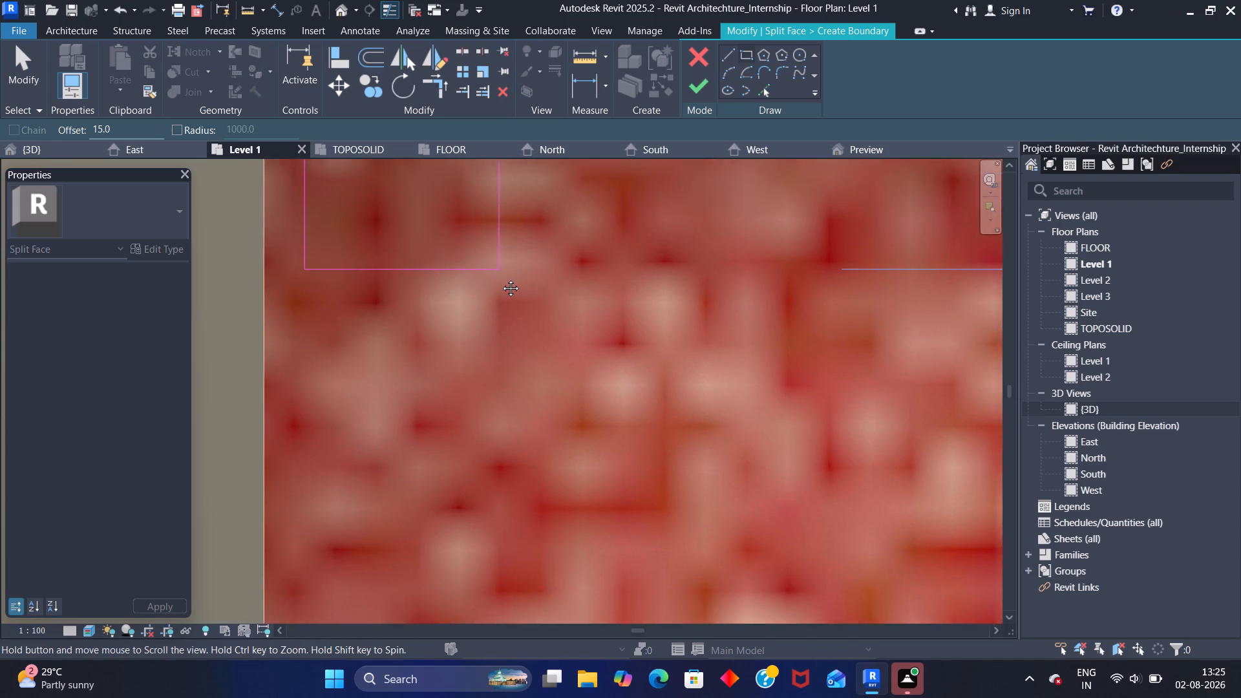
middle_click_drag(501, 279, 496, 273)
scroll(507, 282, "down", 9)
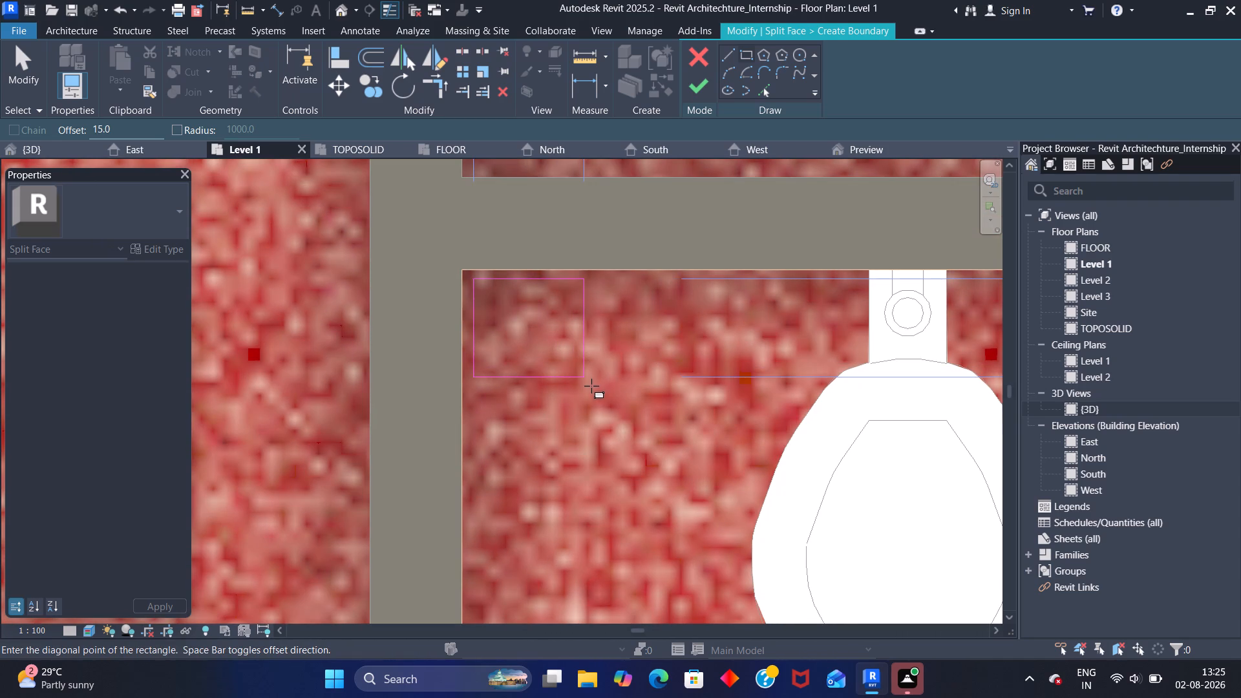
Set the offset to 6 mm and complete the Split Face rectangle about 1588 mm long inside the toilet room's walls, finishing the boundary.
left_click(120, 127)
left_click_drag(121, 127, 81, 136)
key("6")
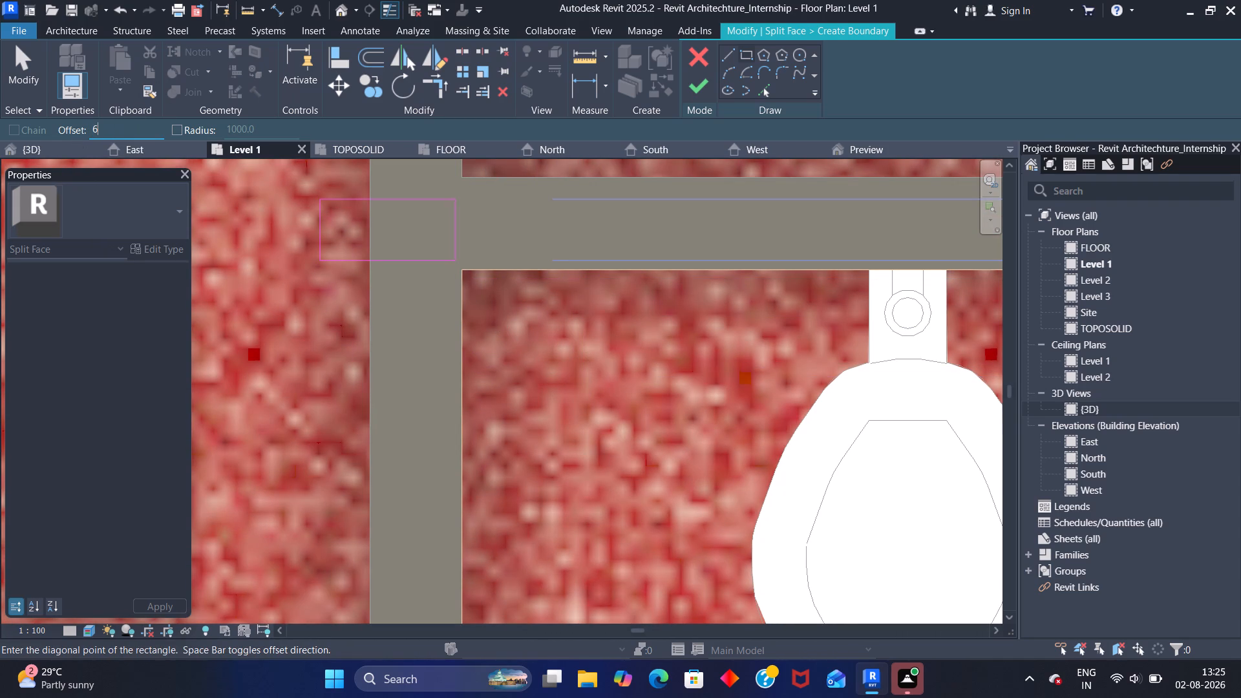
type("MM")
key("Return")
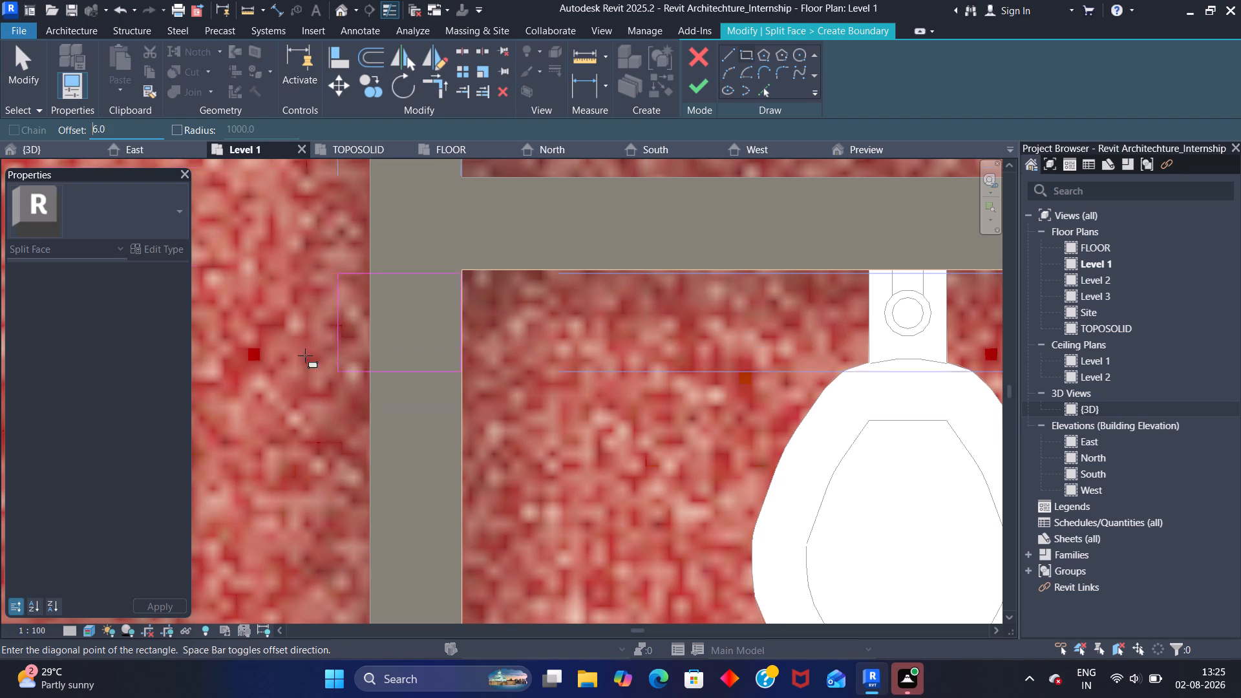
scroll(557, 415, "down", 1)
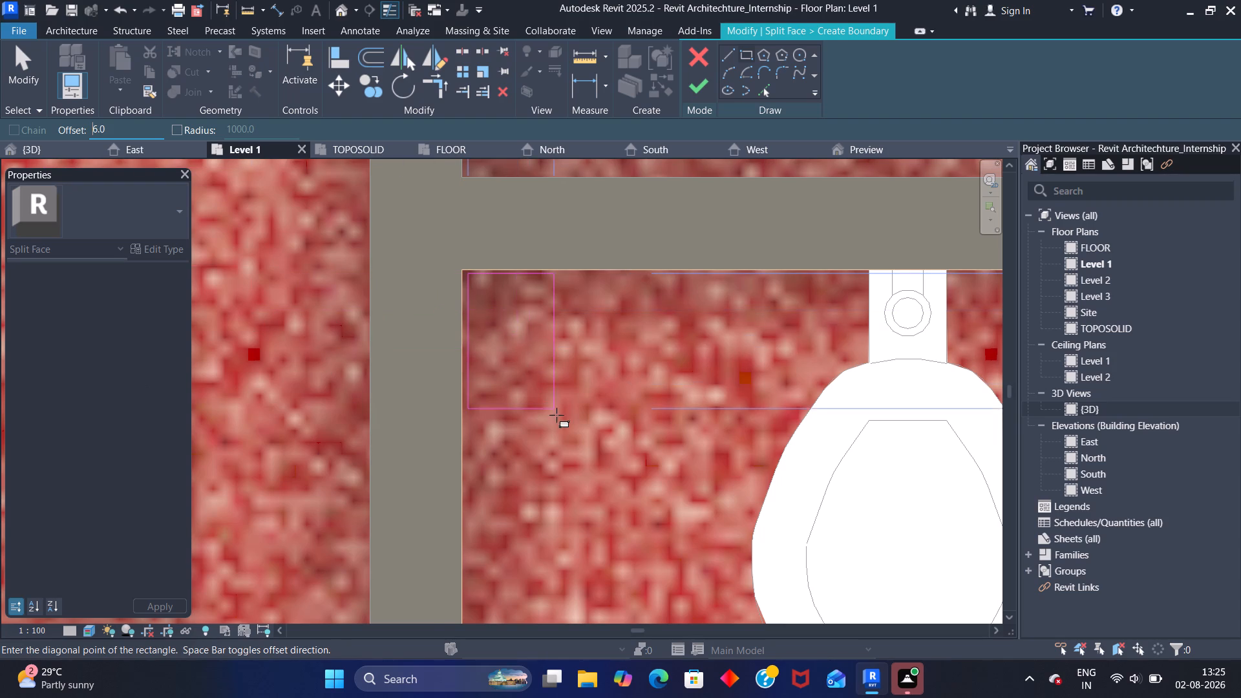
scroll(557, 415, "down", 6)
middle_click_drag(603, 464, 338, 247)
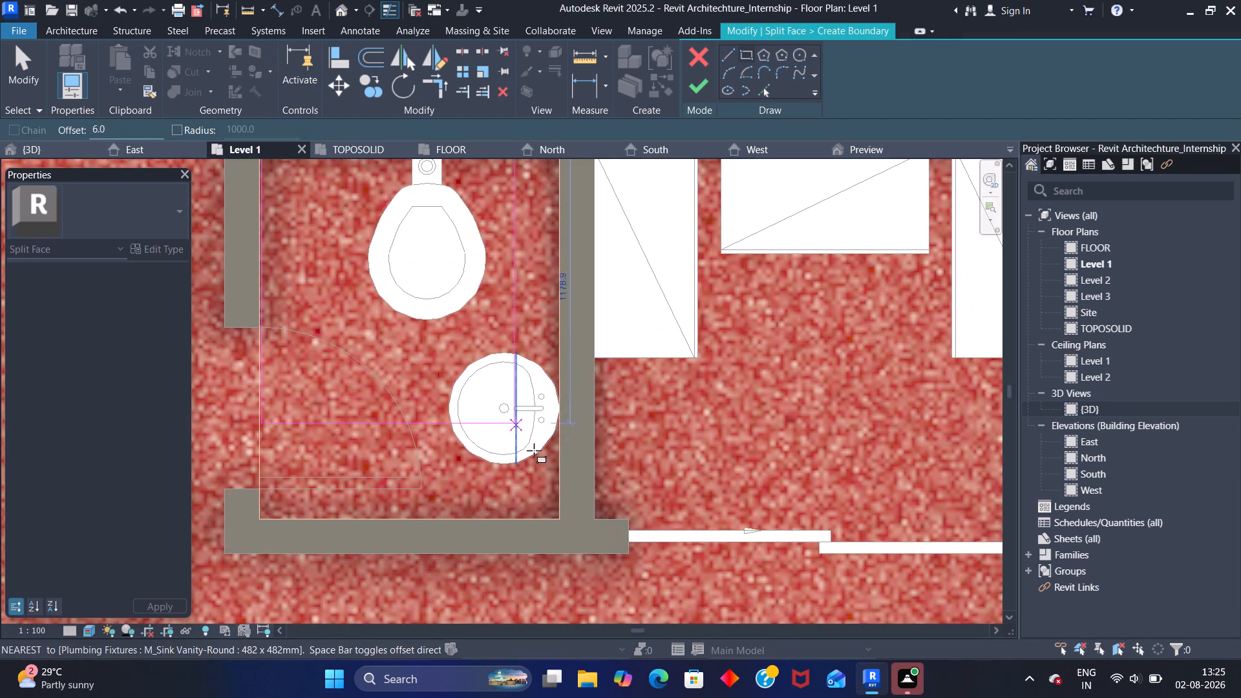
scroll(535, 478, "down", 1)
scroll(540, 489, "up", 7)
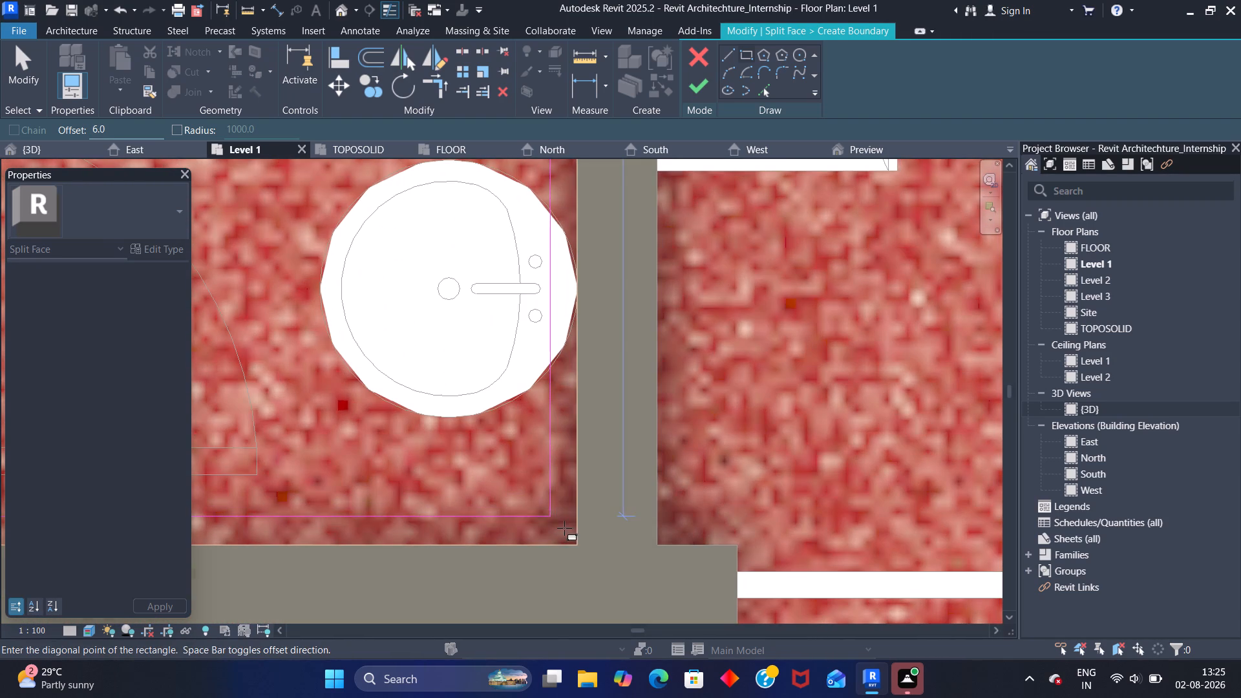
left_click(573, 538)
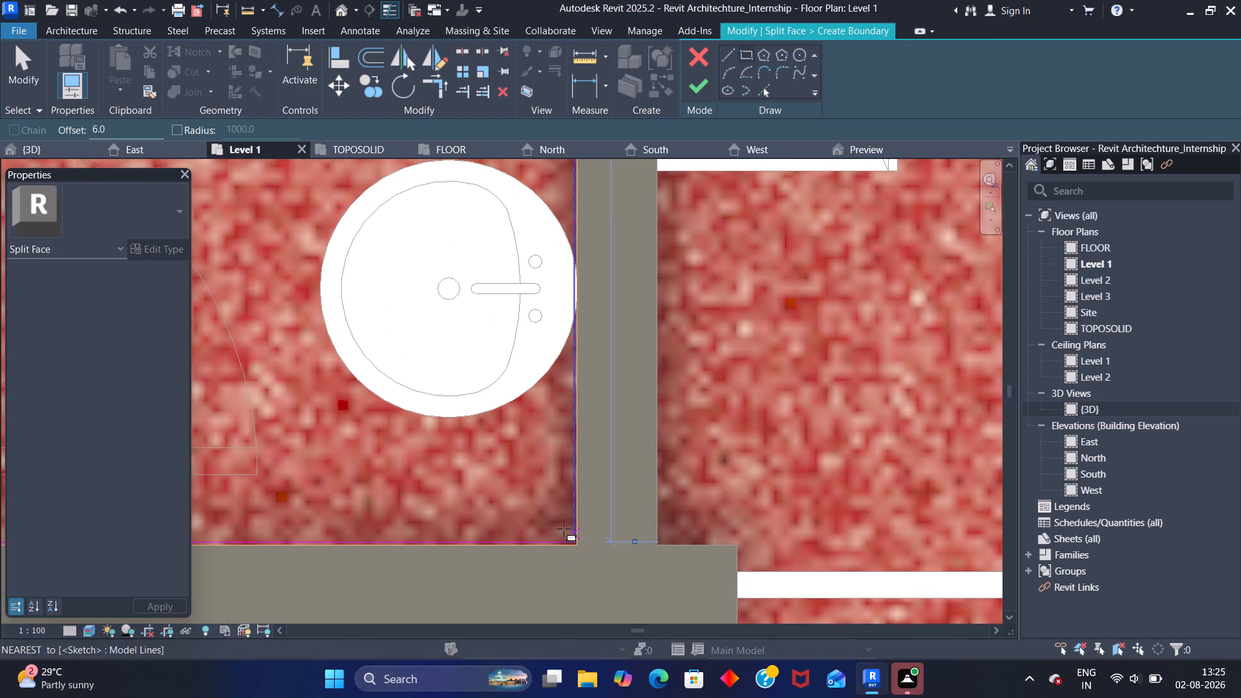
scroll(511, 499, "down", 5)
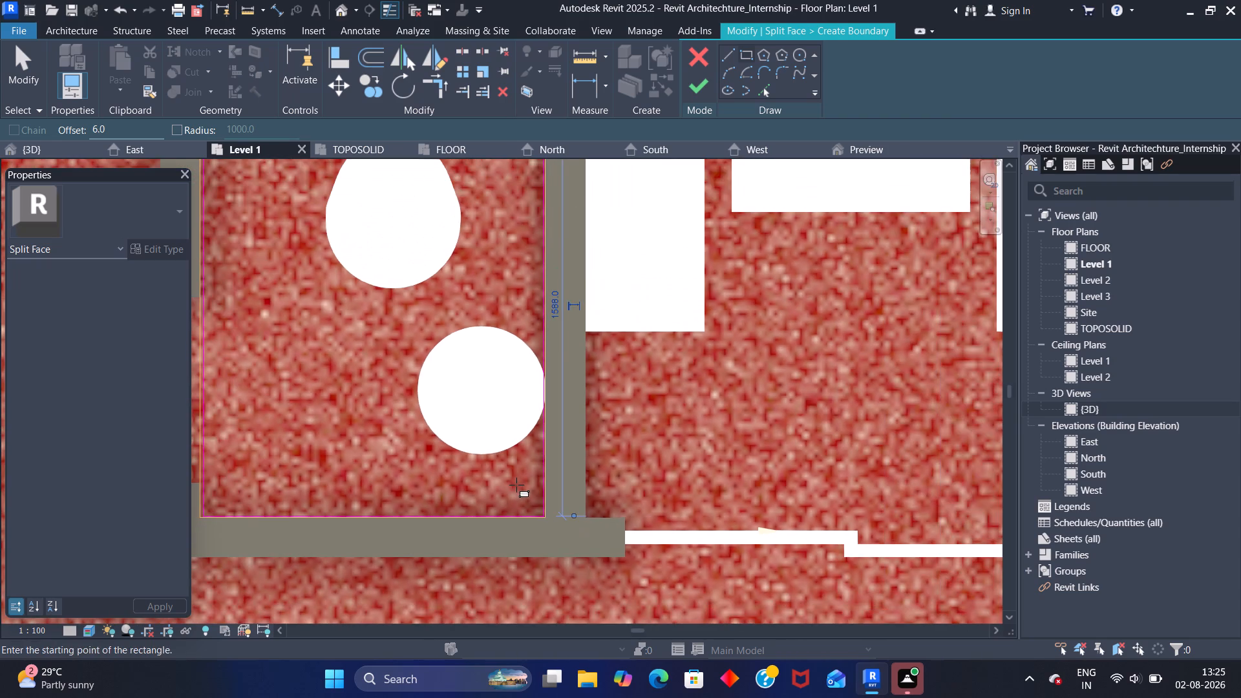
scroll(516, 485, "down", 3)
right_click_drag(659, 160, 686, 120)
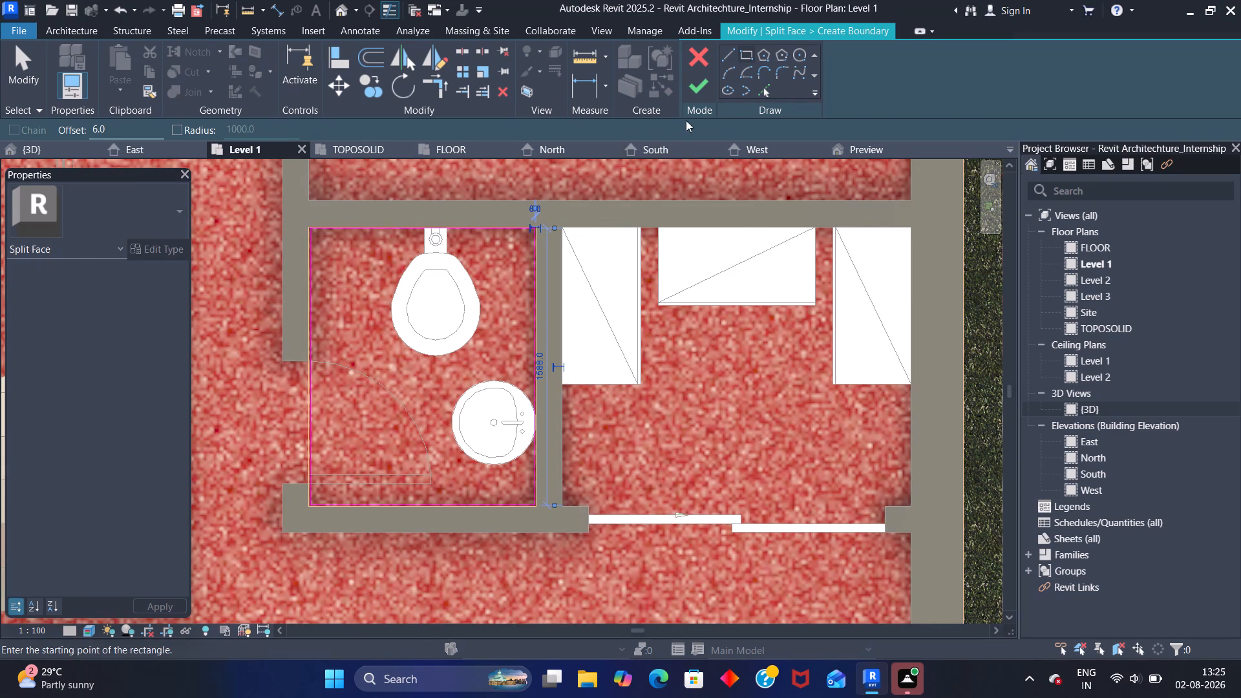
right_click_drag(686, 120, 671, 165)
left_click(617, 477)
left_click(694, 83)
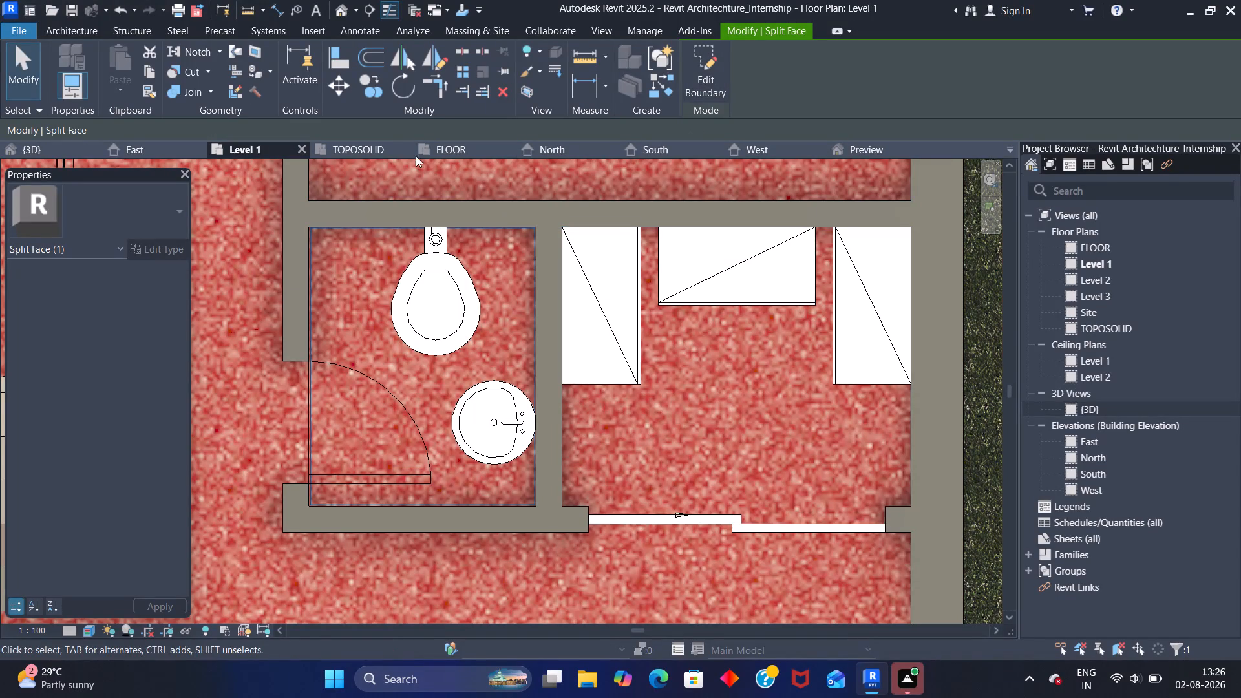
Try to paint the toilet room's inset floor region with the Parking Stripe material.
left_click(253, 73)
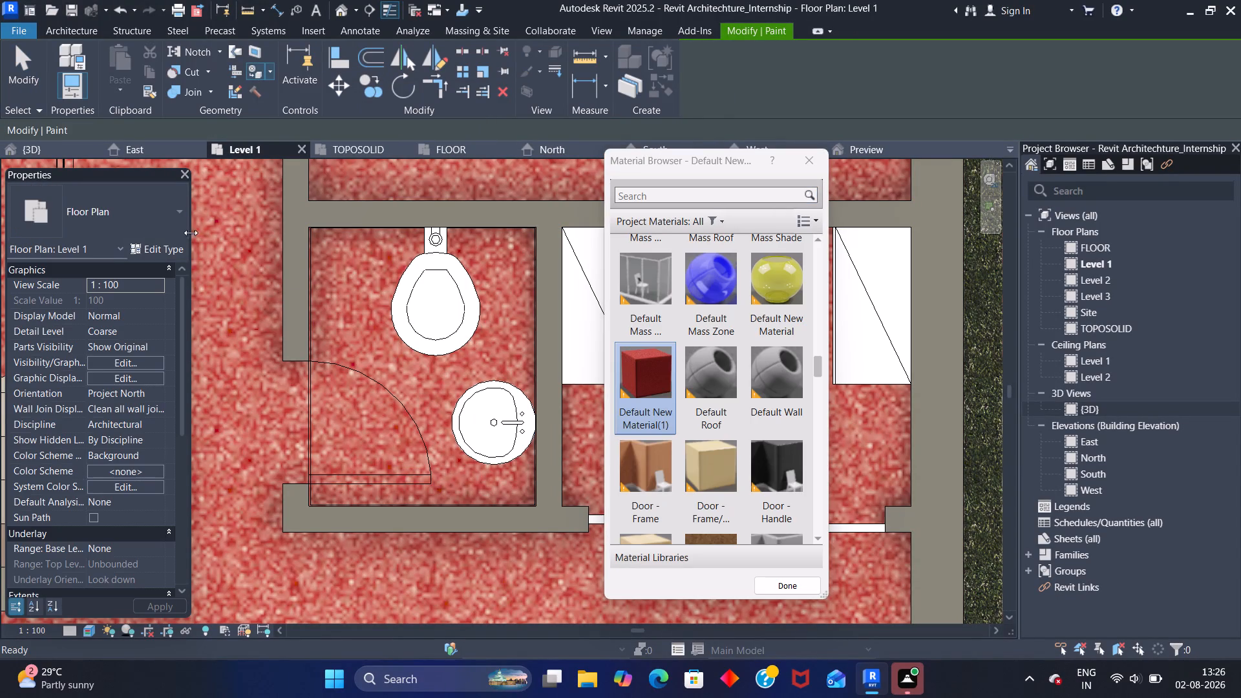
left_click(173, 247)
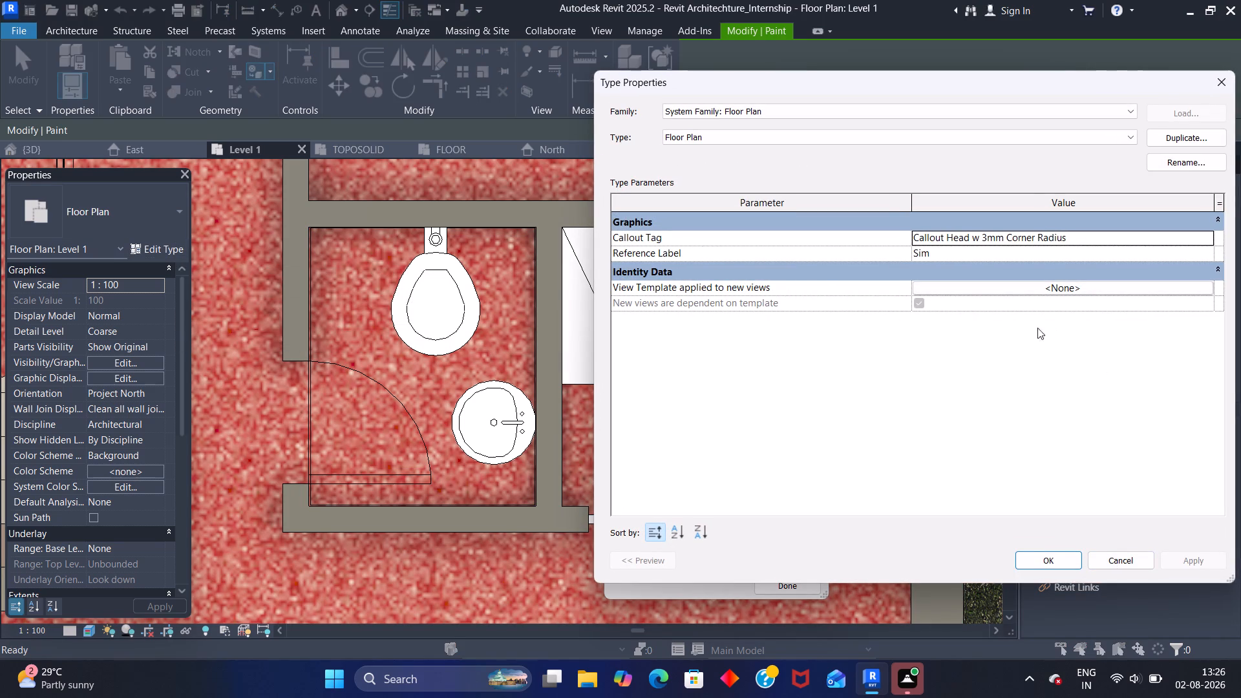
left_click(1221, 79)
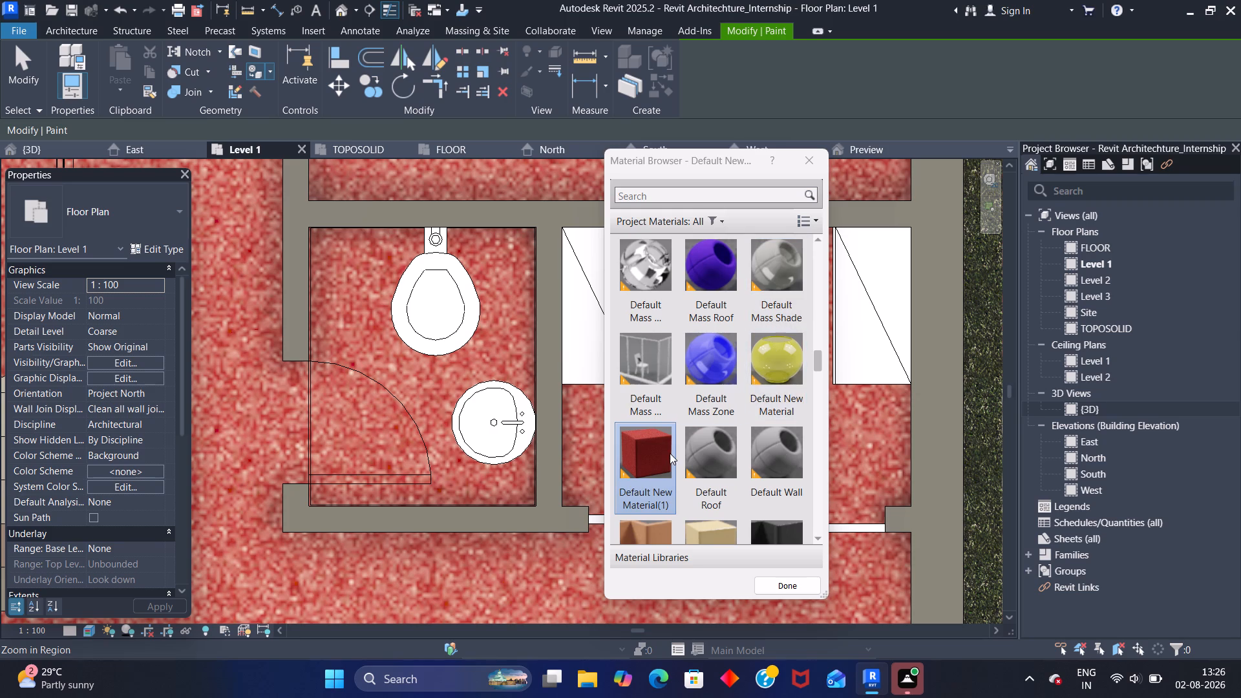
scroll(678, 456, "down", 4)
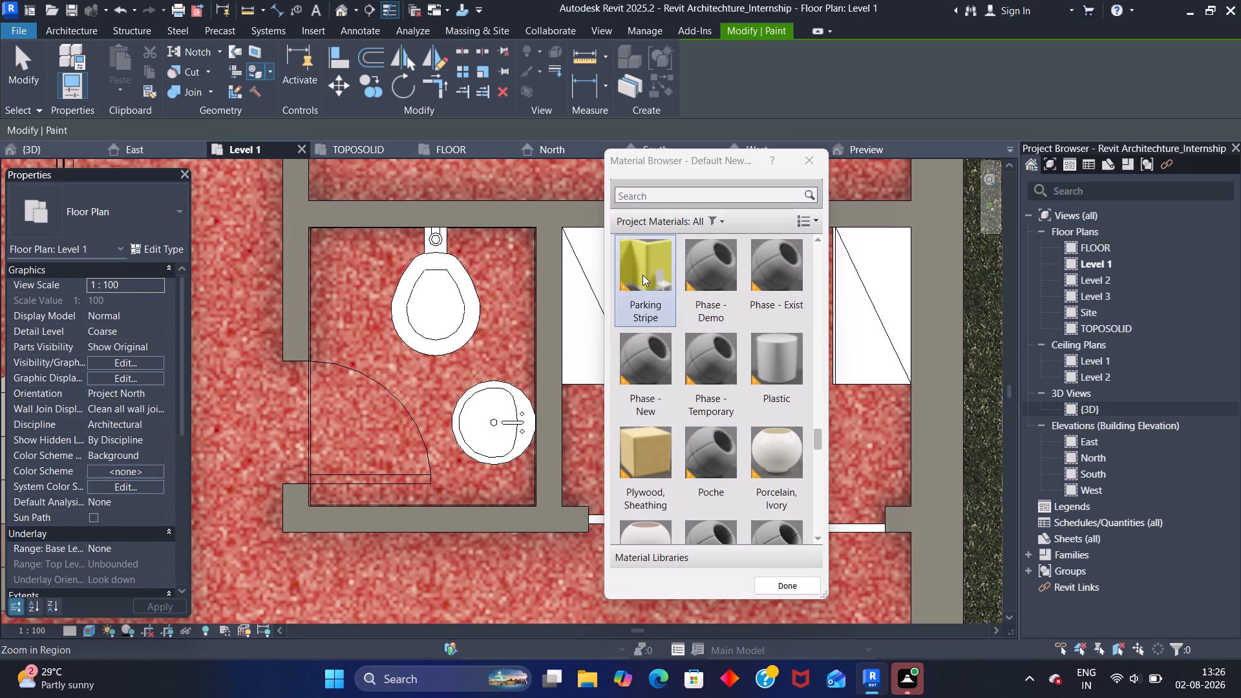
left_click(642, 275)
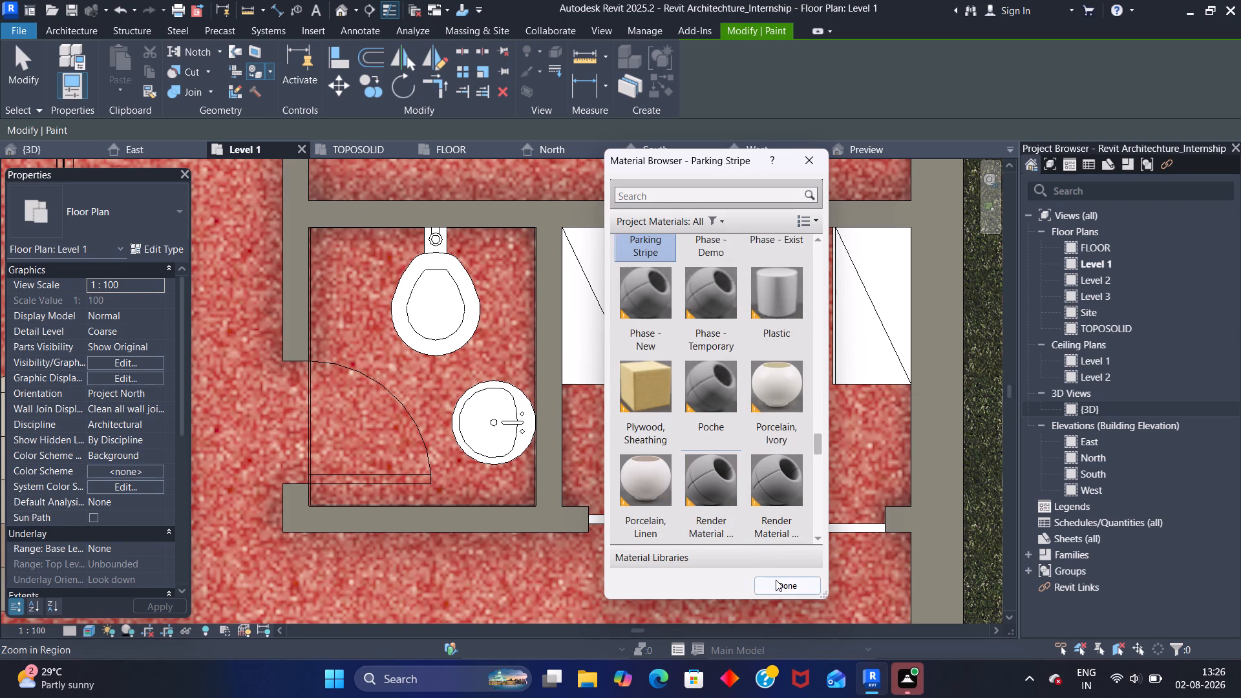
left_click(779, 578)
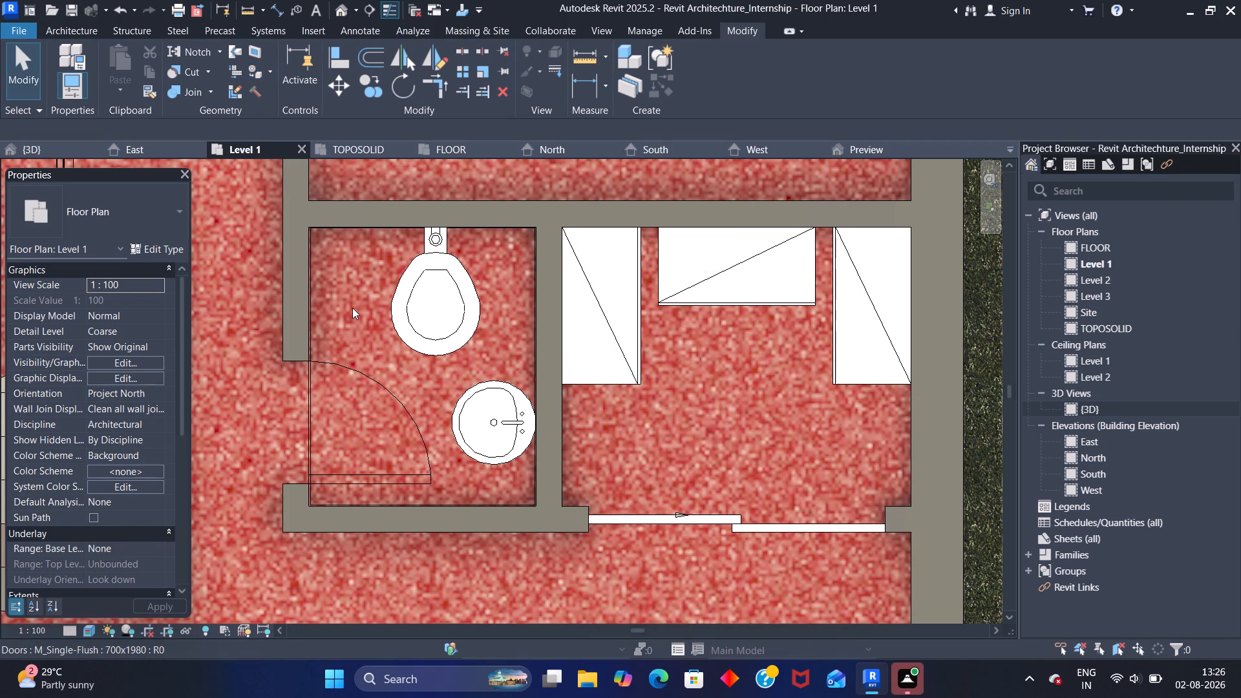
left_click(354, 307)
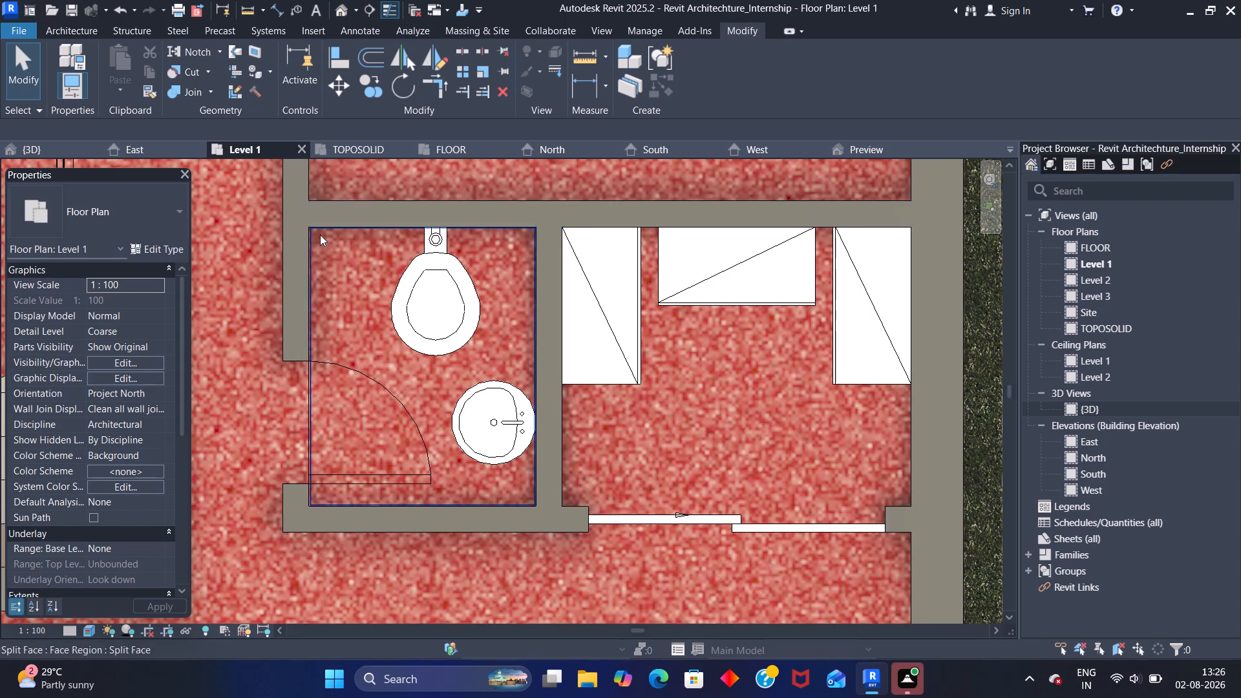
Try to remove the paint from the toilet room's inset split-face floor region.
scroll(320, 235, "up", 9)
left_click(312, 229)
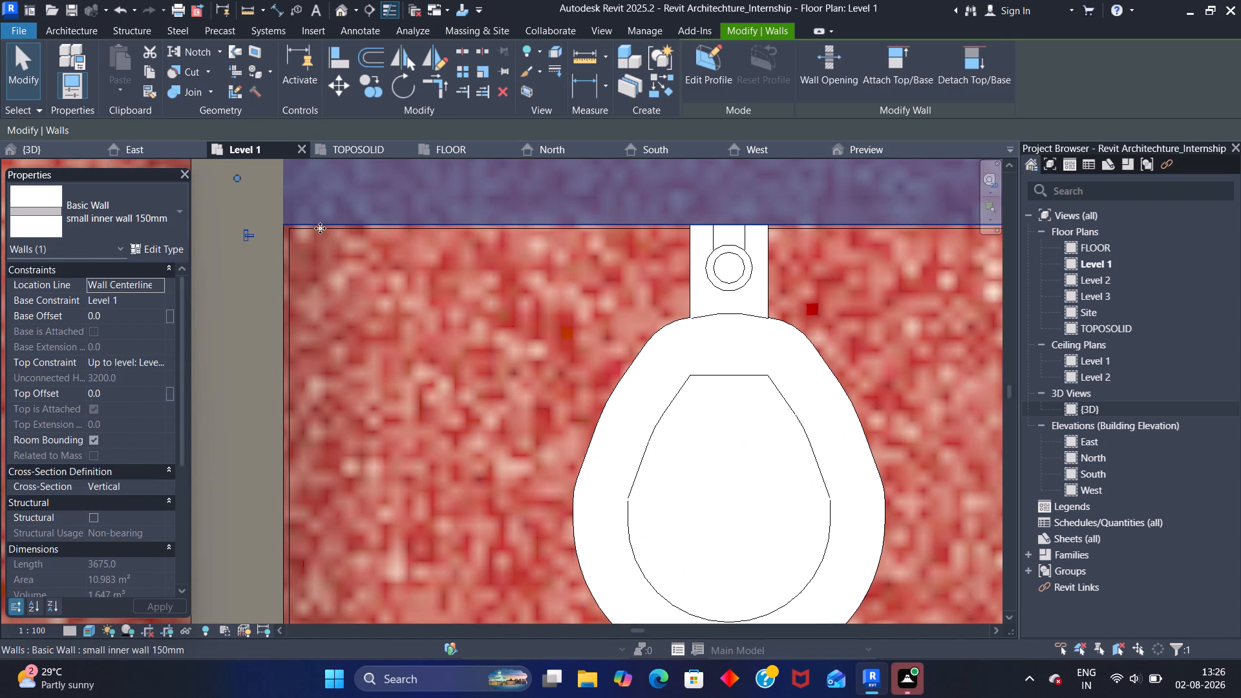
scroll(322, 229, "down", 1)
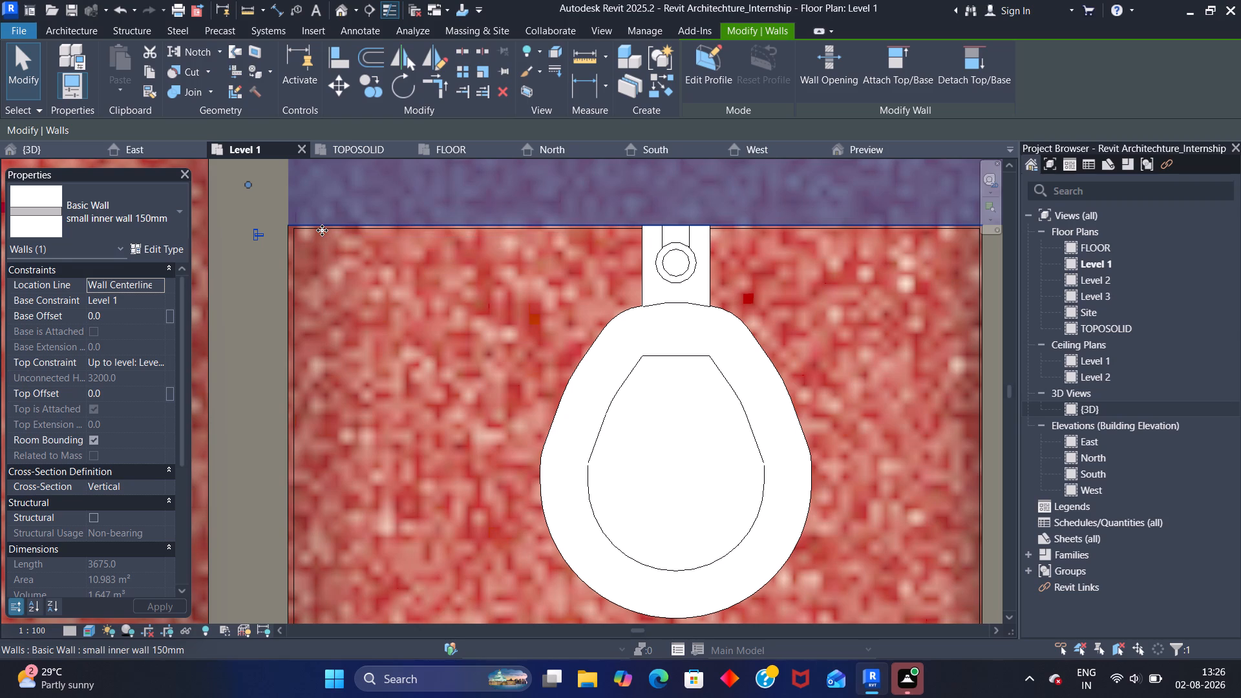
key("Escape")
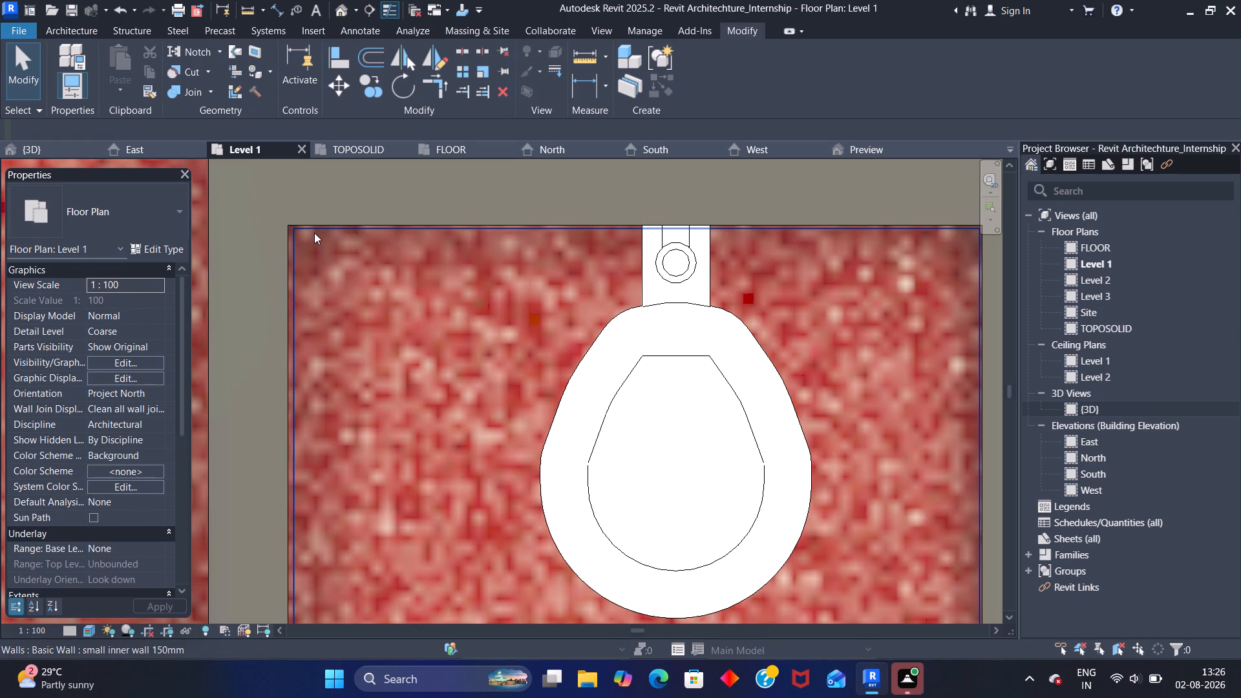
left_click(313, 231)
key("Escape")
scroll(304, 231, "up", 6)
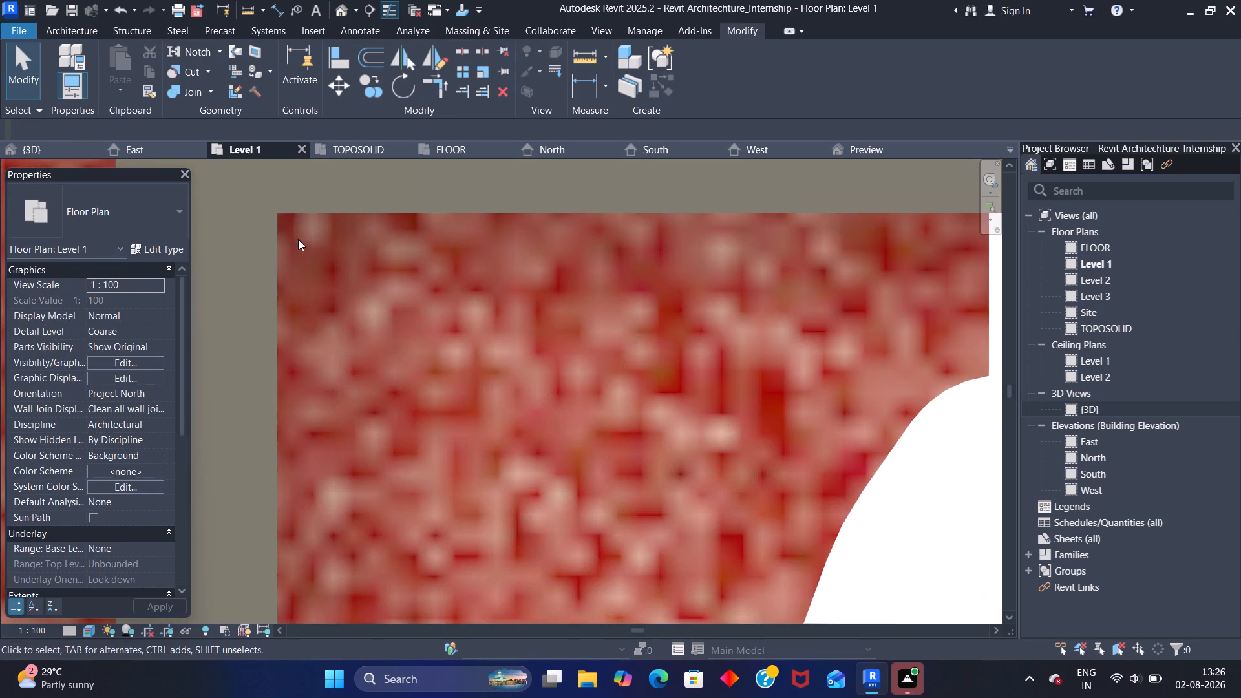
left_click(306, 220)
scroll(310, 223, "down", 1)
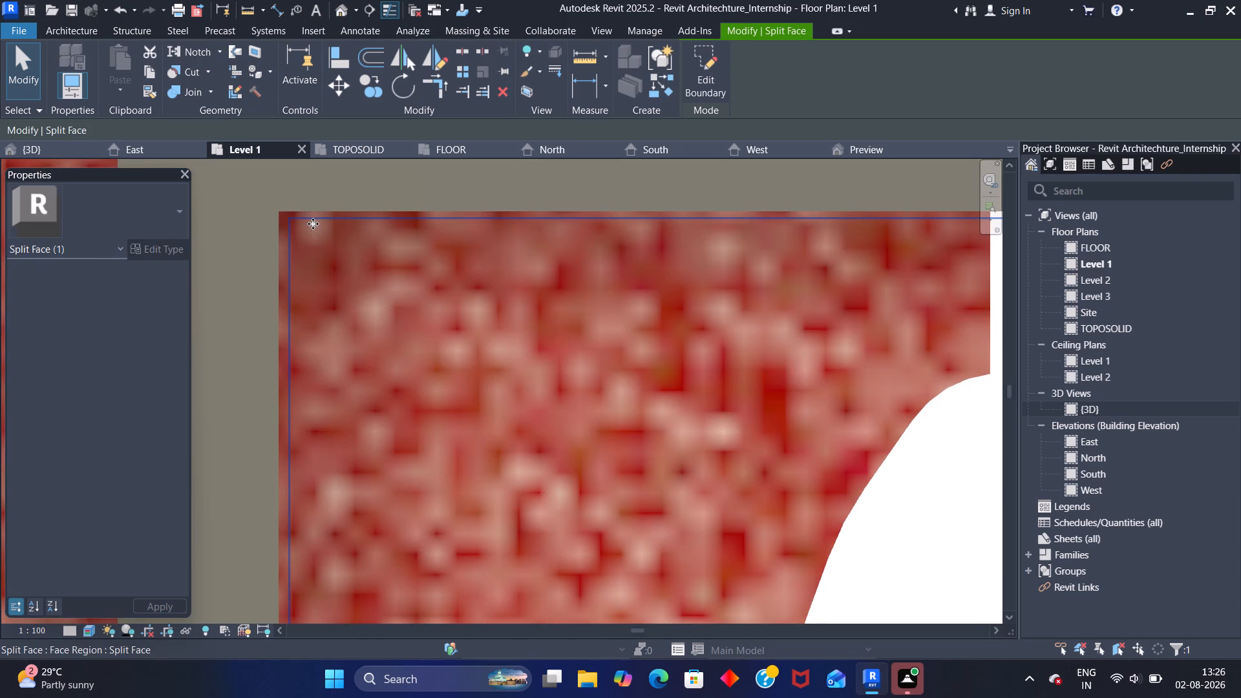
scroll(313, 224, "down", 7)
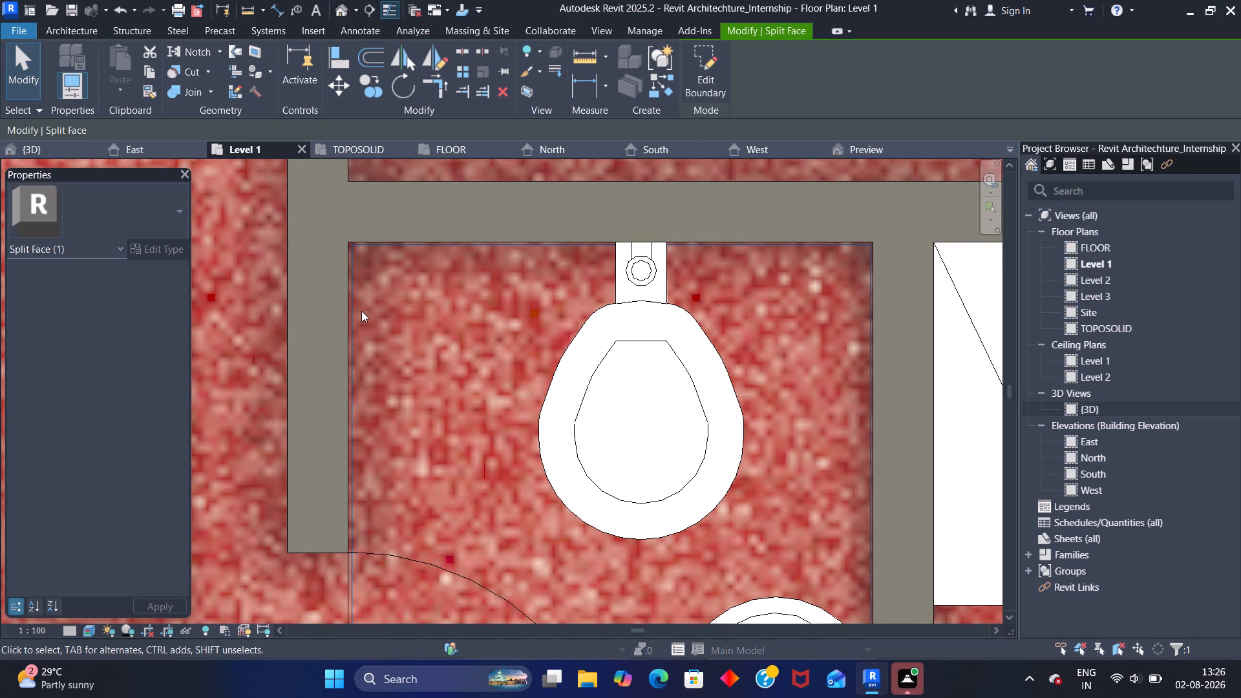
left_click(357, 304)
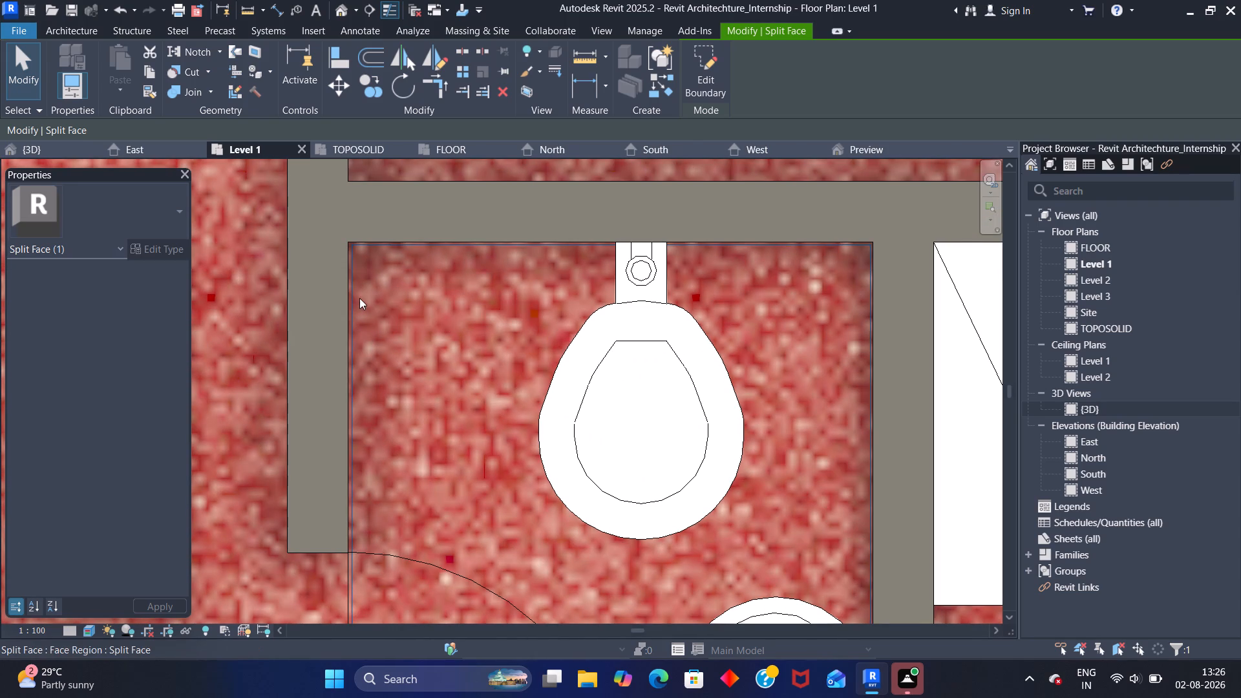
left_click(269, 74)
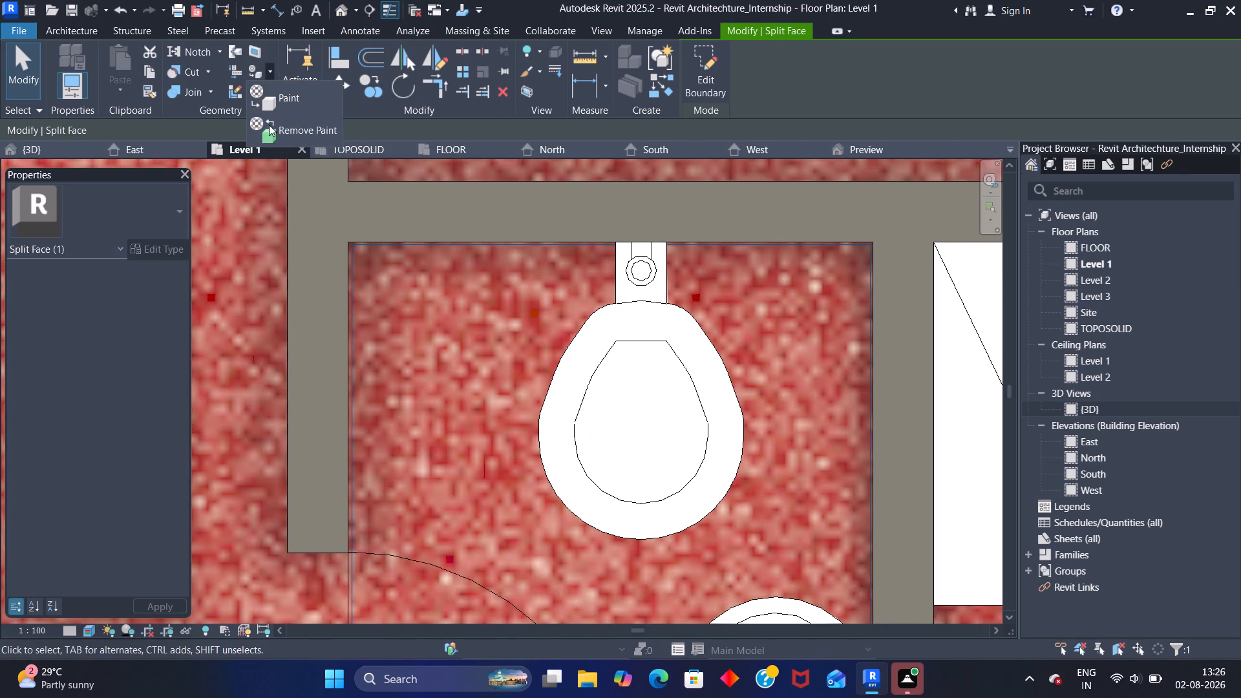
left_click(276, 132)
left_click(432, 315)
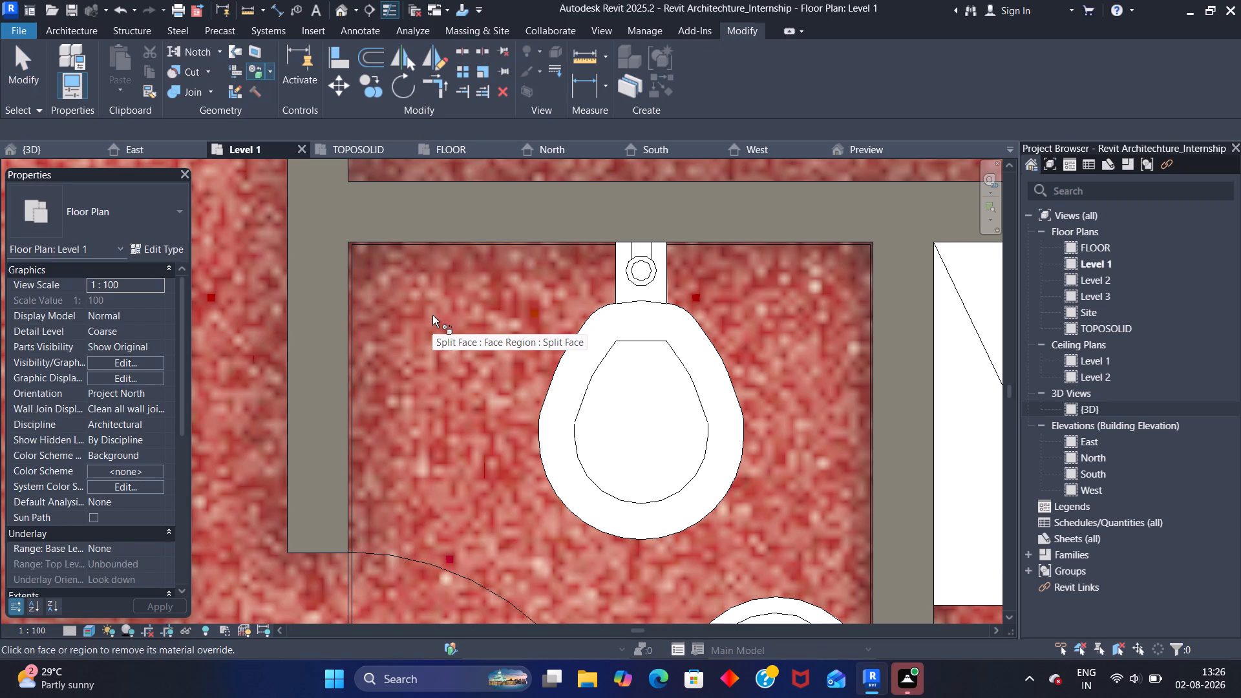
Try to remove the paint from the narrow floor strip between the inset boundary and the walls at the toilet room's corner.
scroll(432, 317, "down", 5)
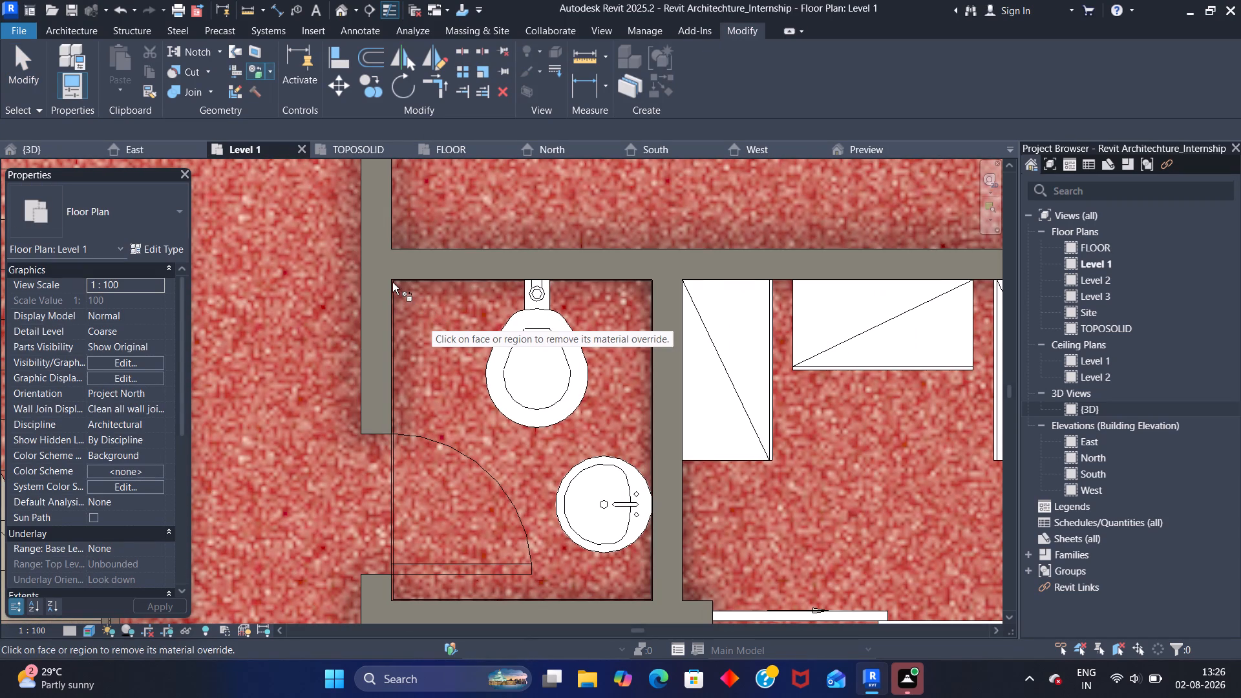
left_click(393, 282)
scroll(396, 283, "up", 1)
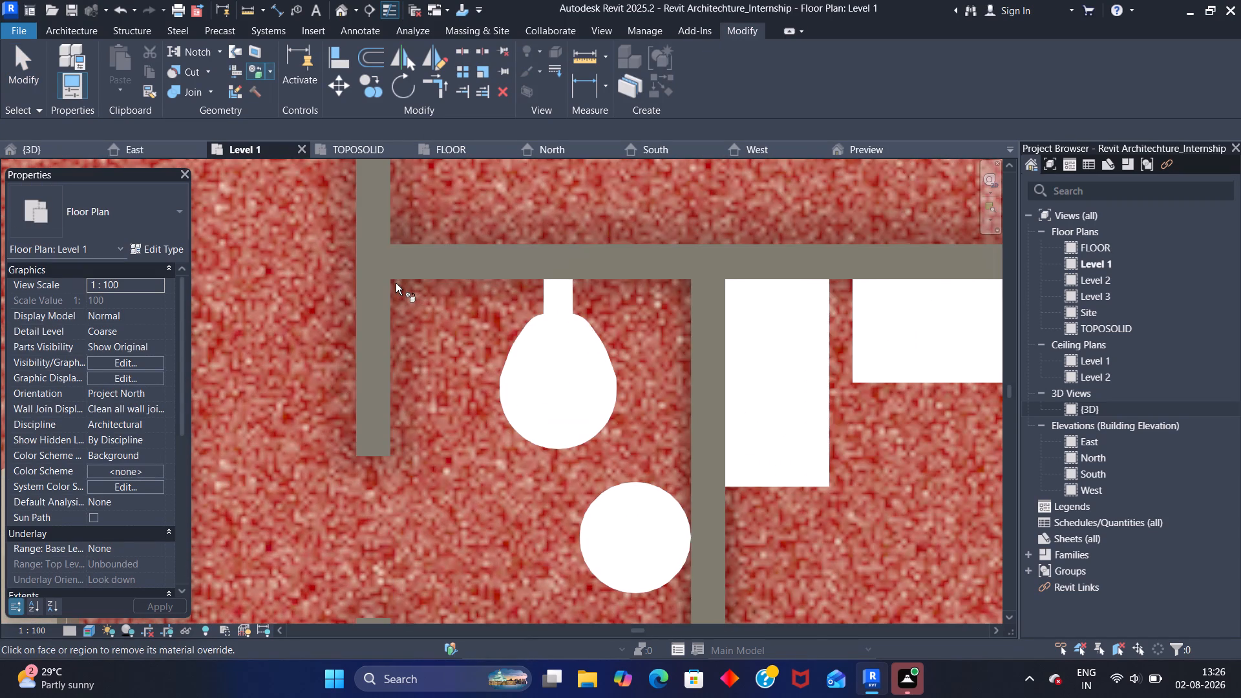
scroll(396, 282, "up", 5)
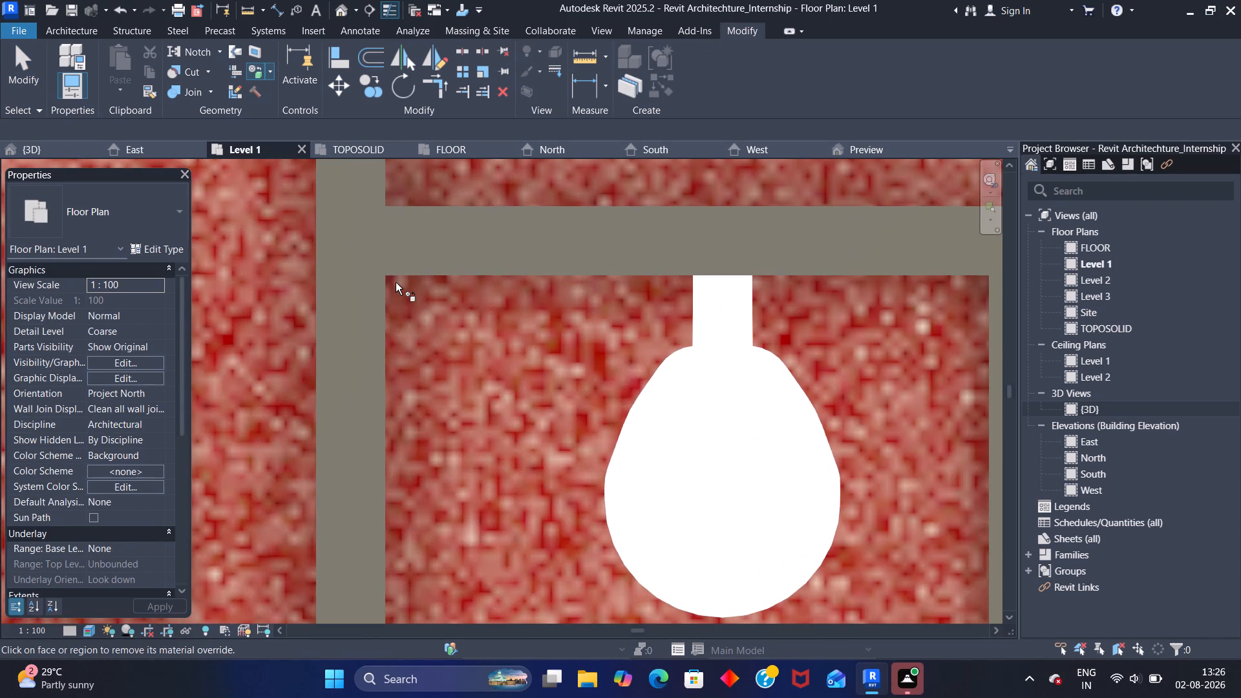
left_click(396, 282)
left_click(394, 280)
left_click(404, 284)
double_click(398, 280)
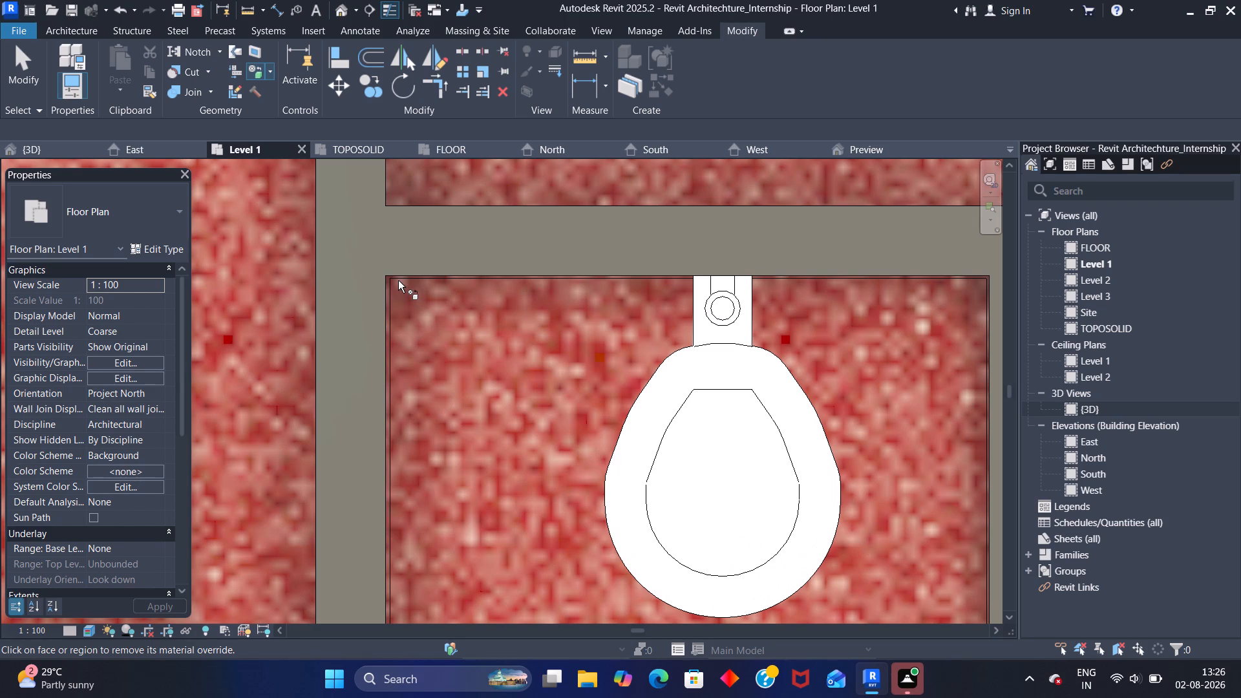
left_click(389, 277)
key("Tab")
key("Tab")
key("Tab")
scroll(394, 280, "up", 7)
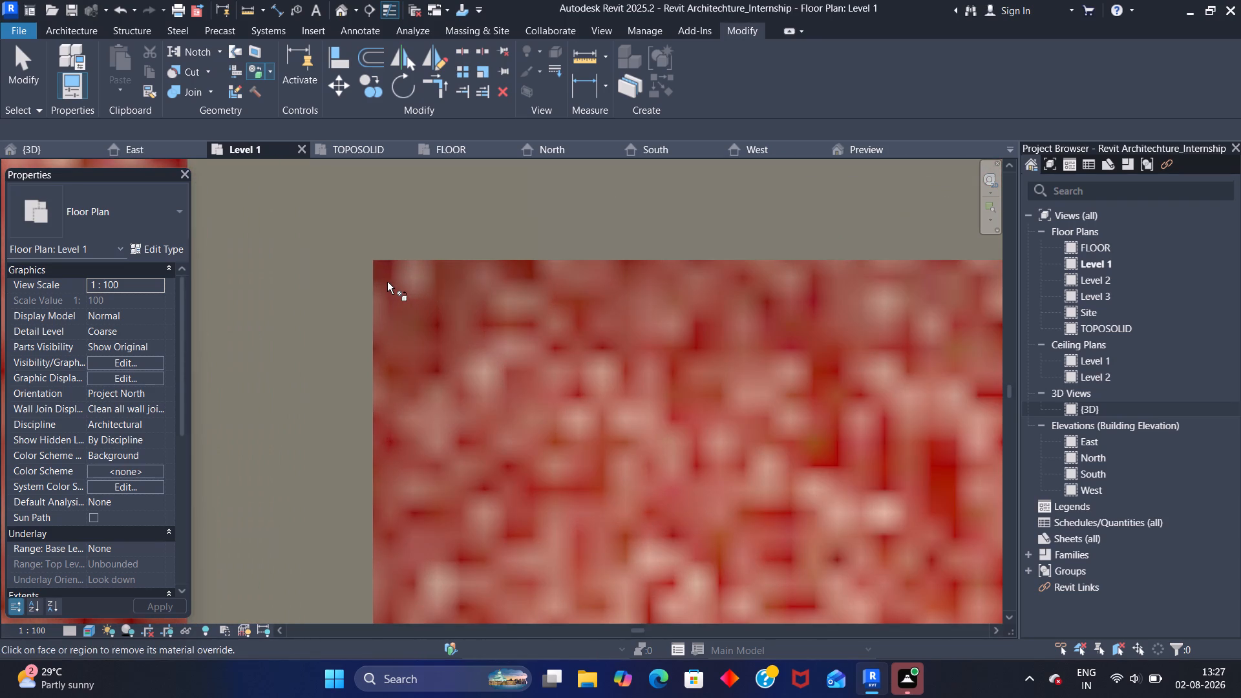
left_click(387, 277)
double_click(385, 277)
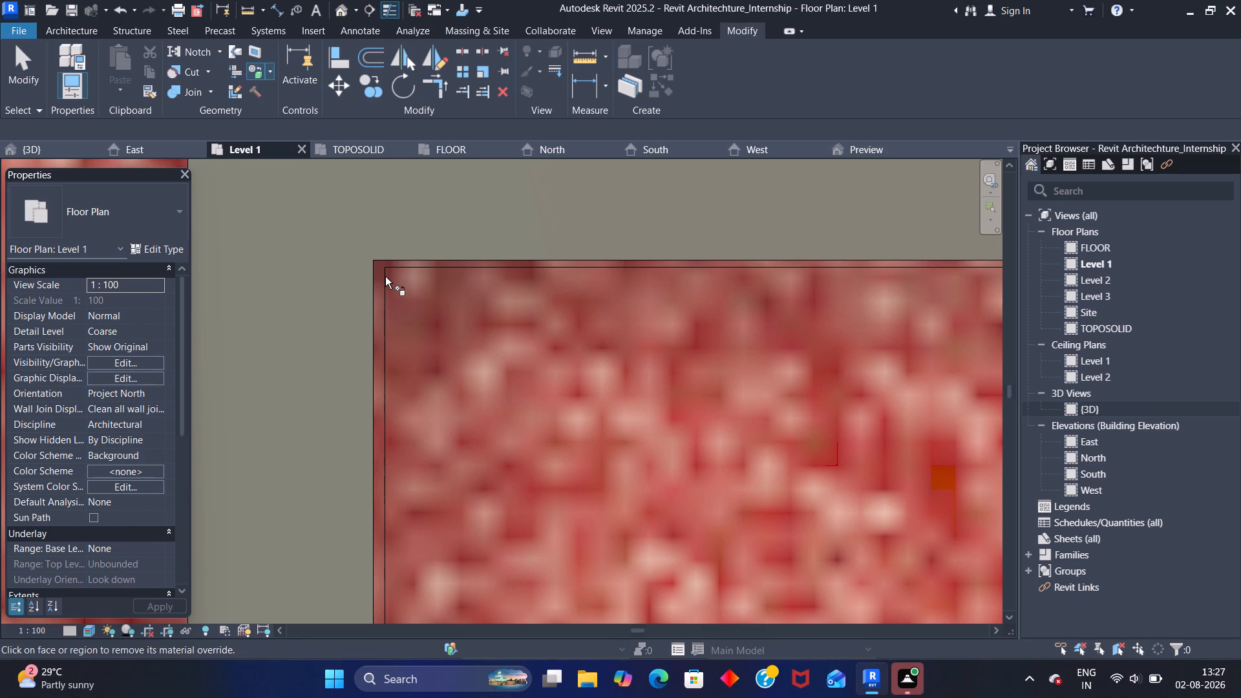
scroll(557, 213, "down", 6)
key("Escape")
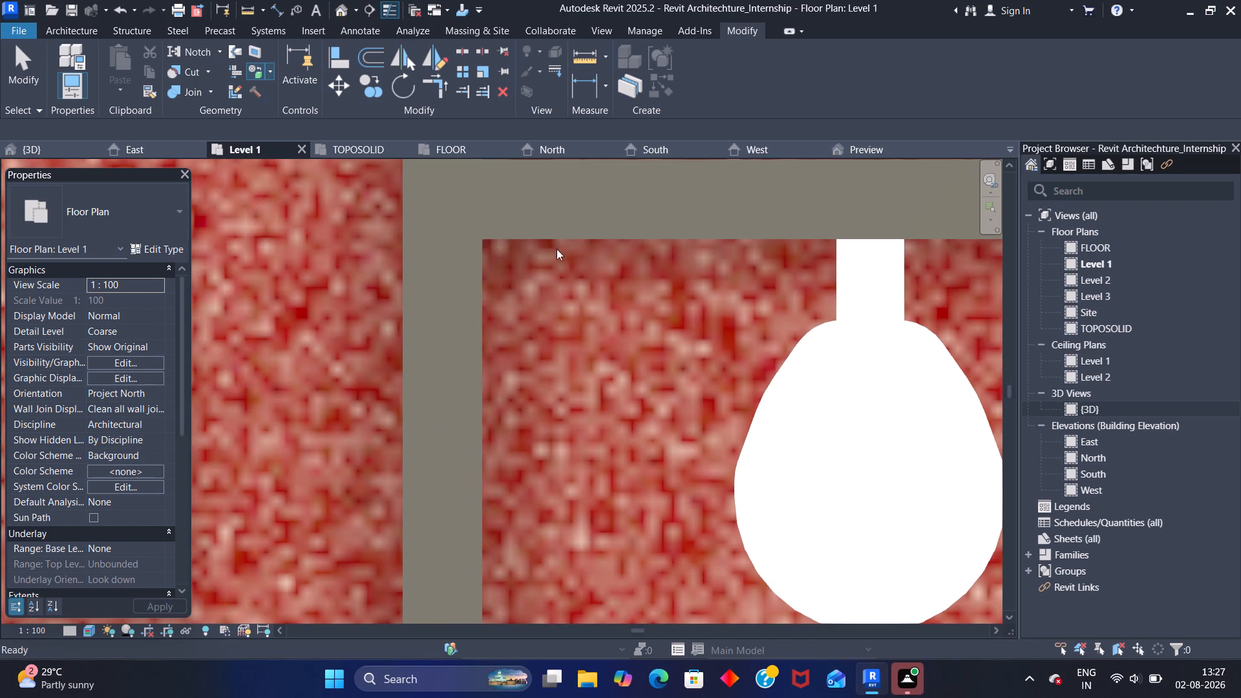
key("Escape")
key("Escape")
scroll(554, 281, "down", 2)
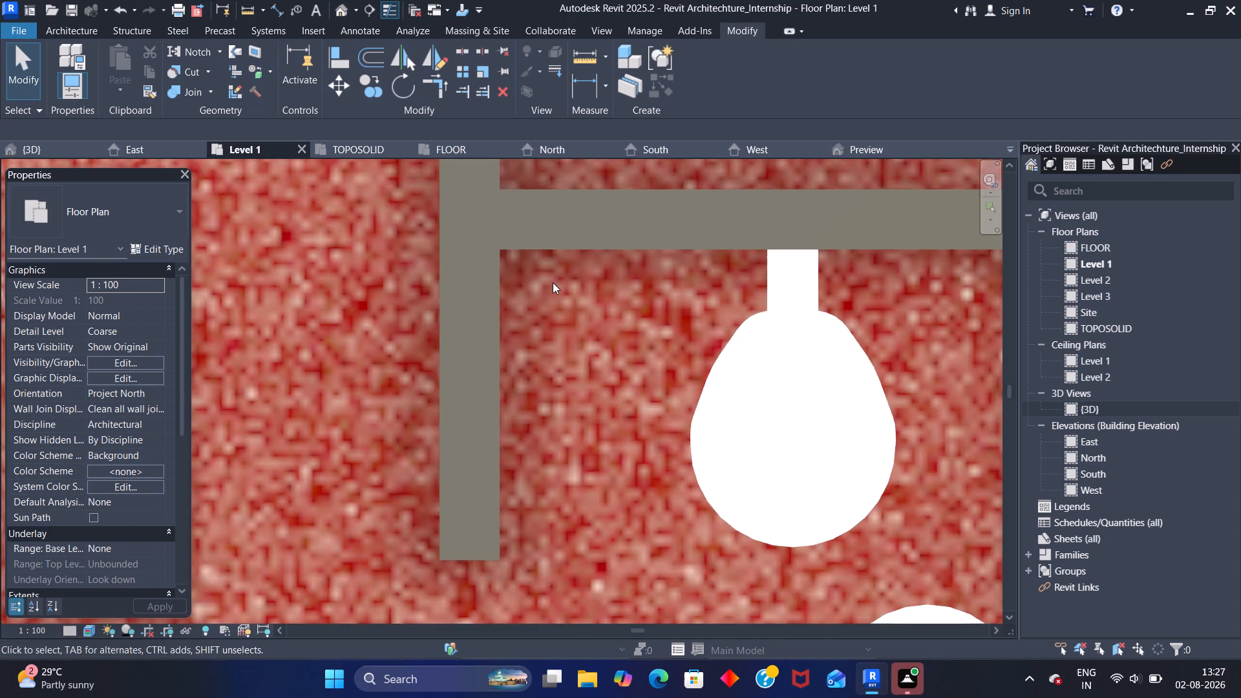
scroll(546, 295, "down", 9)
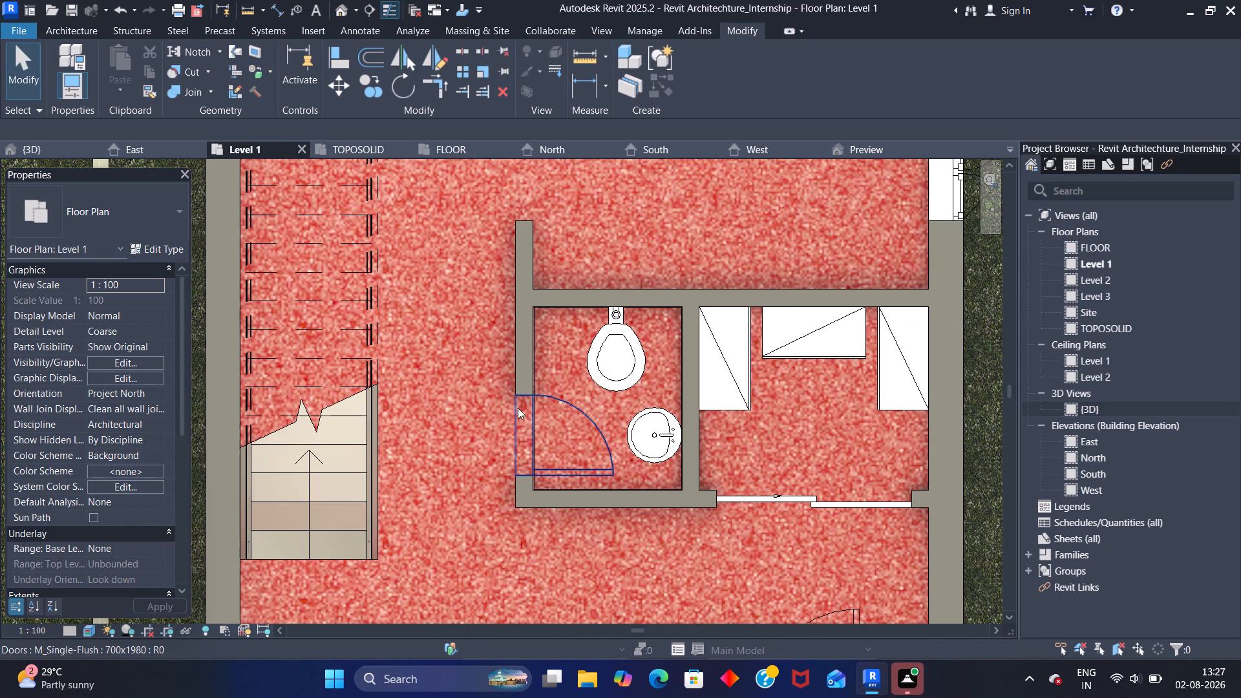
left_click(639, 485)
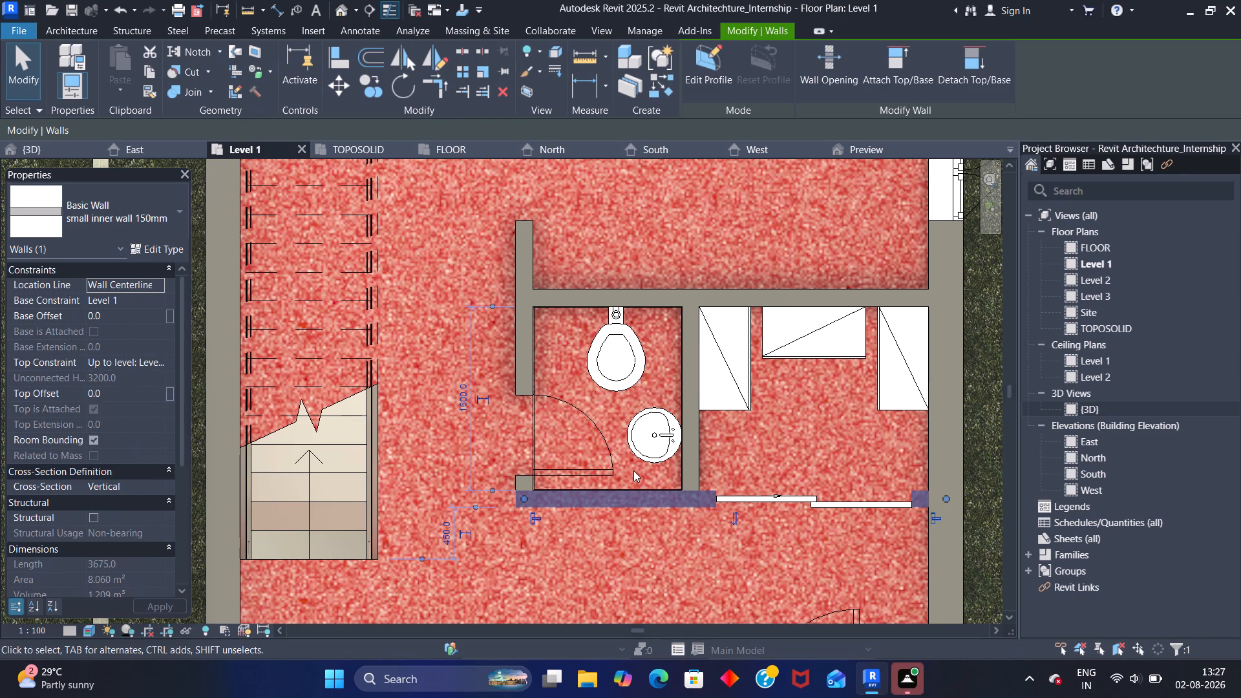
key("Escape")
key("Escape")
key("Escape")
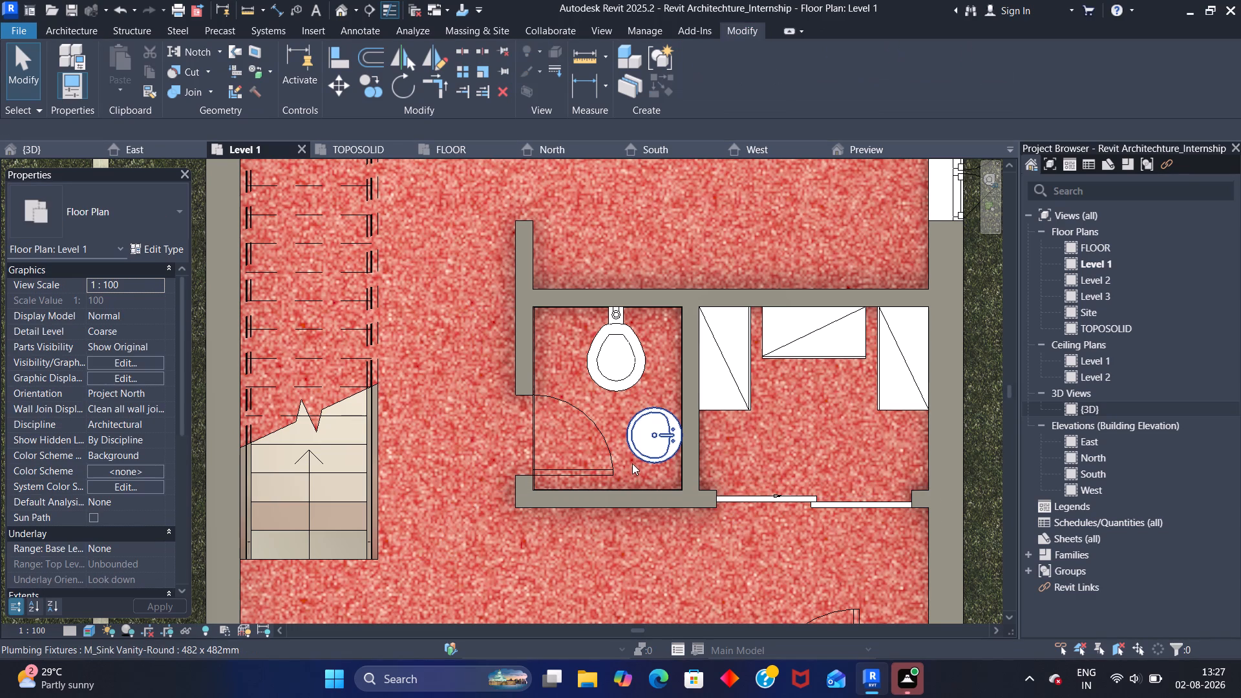
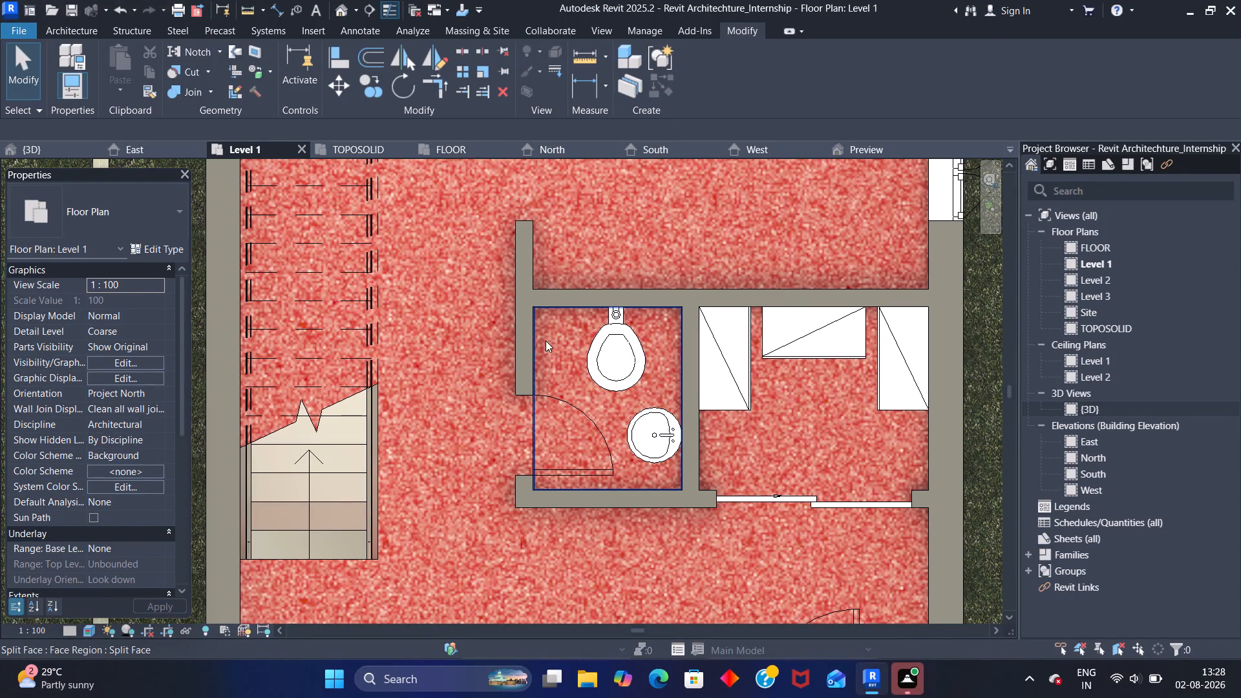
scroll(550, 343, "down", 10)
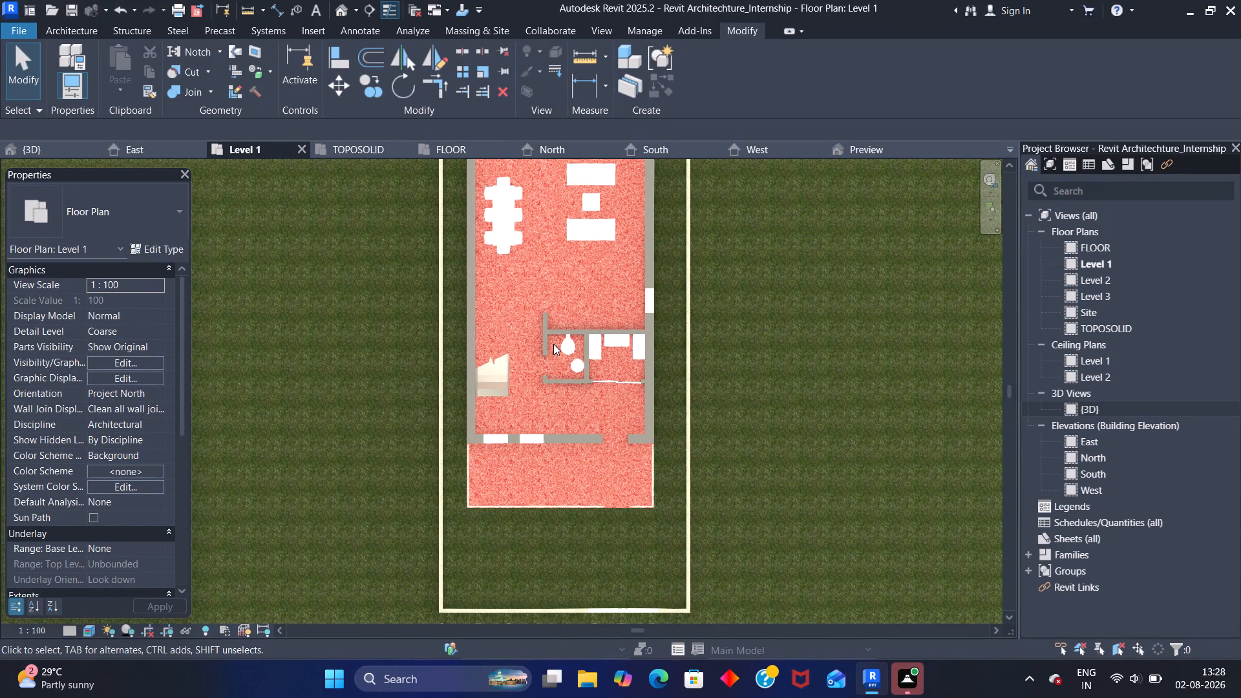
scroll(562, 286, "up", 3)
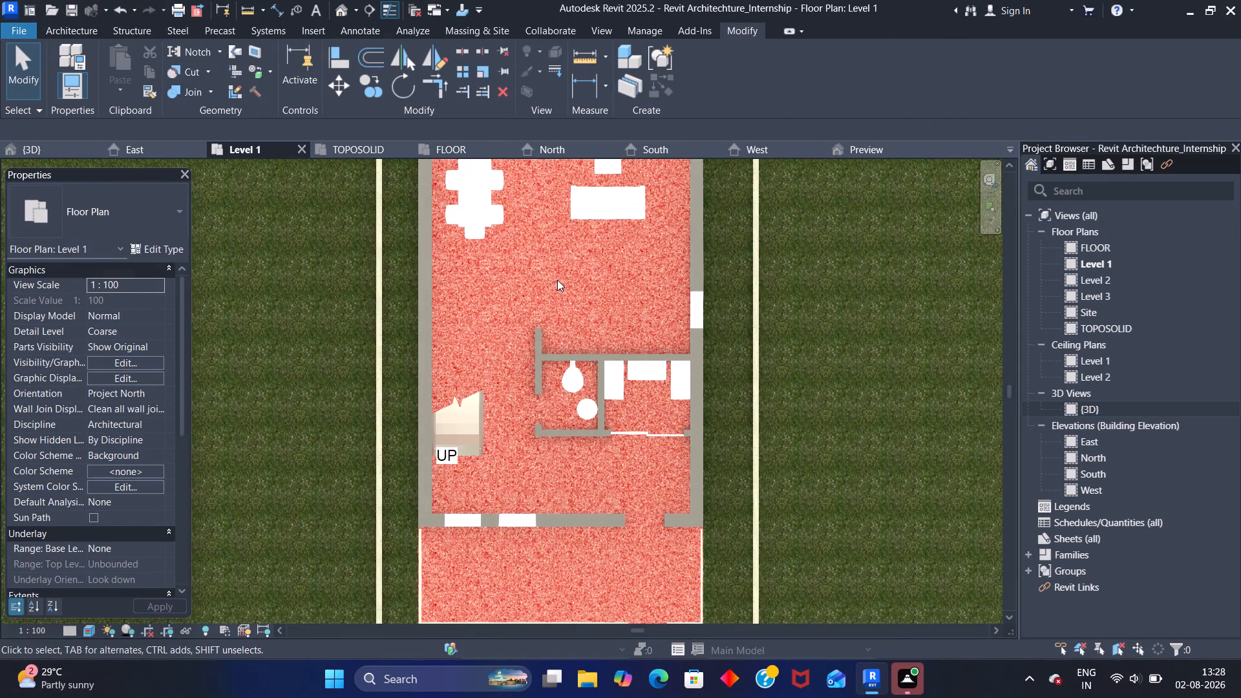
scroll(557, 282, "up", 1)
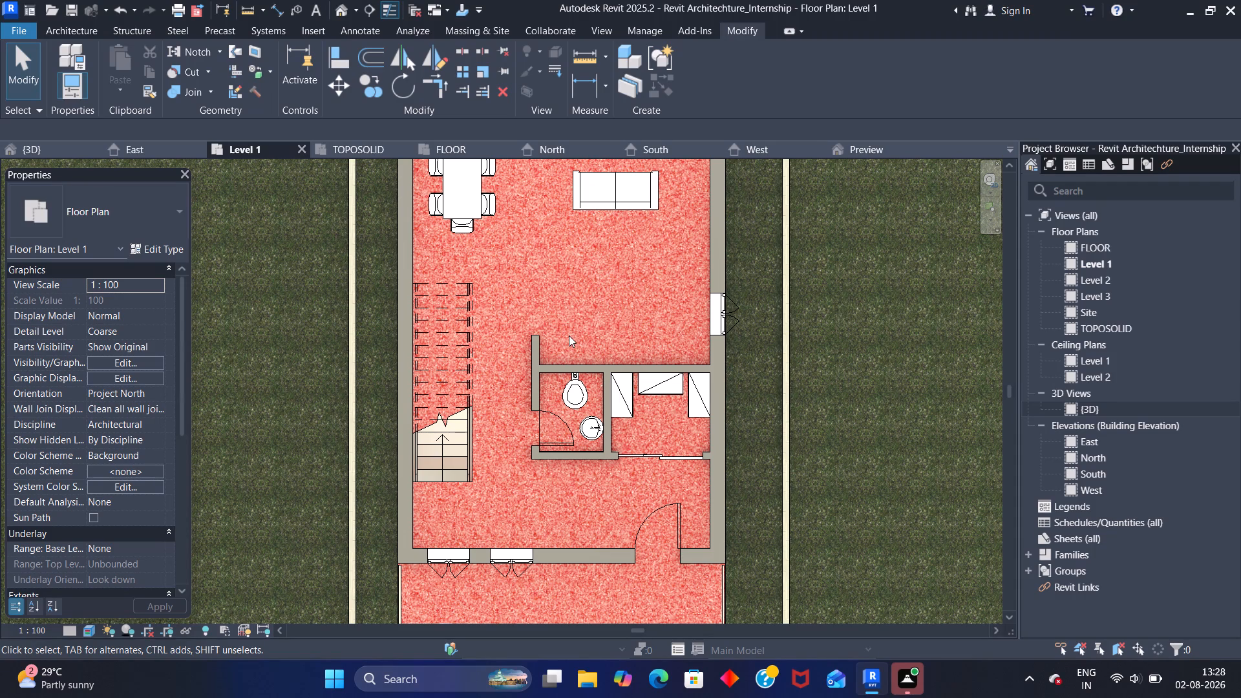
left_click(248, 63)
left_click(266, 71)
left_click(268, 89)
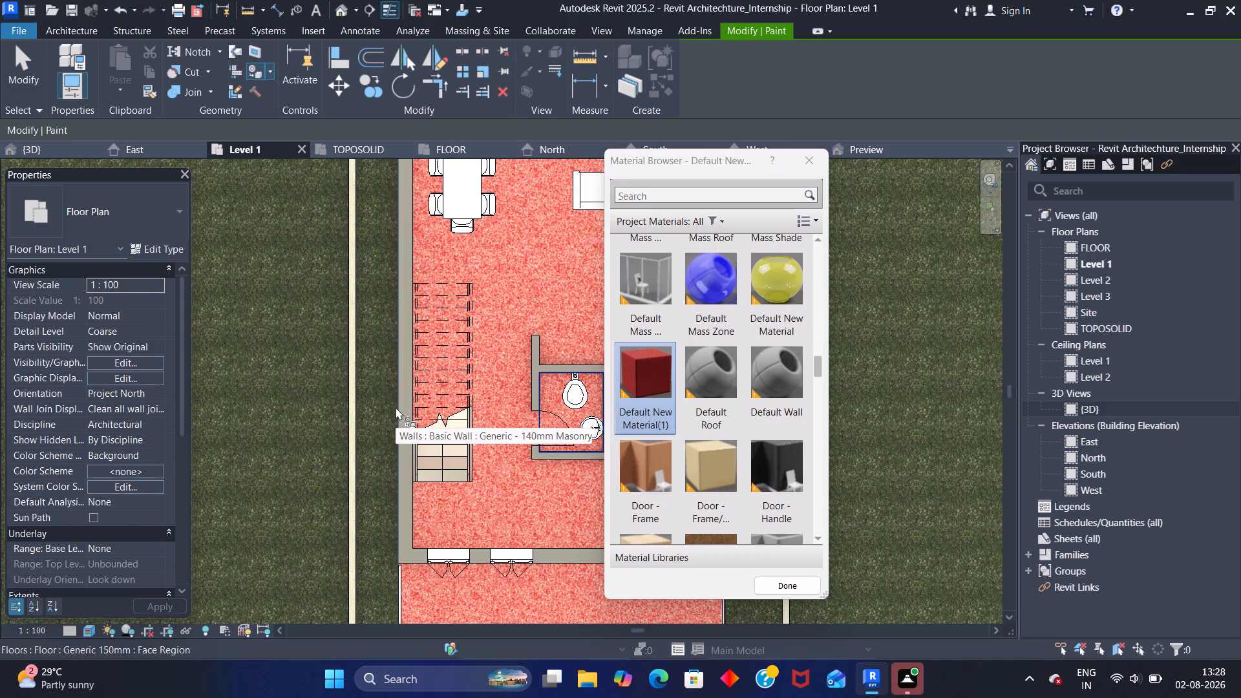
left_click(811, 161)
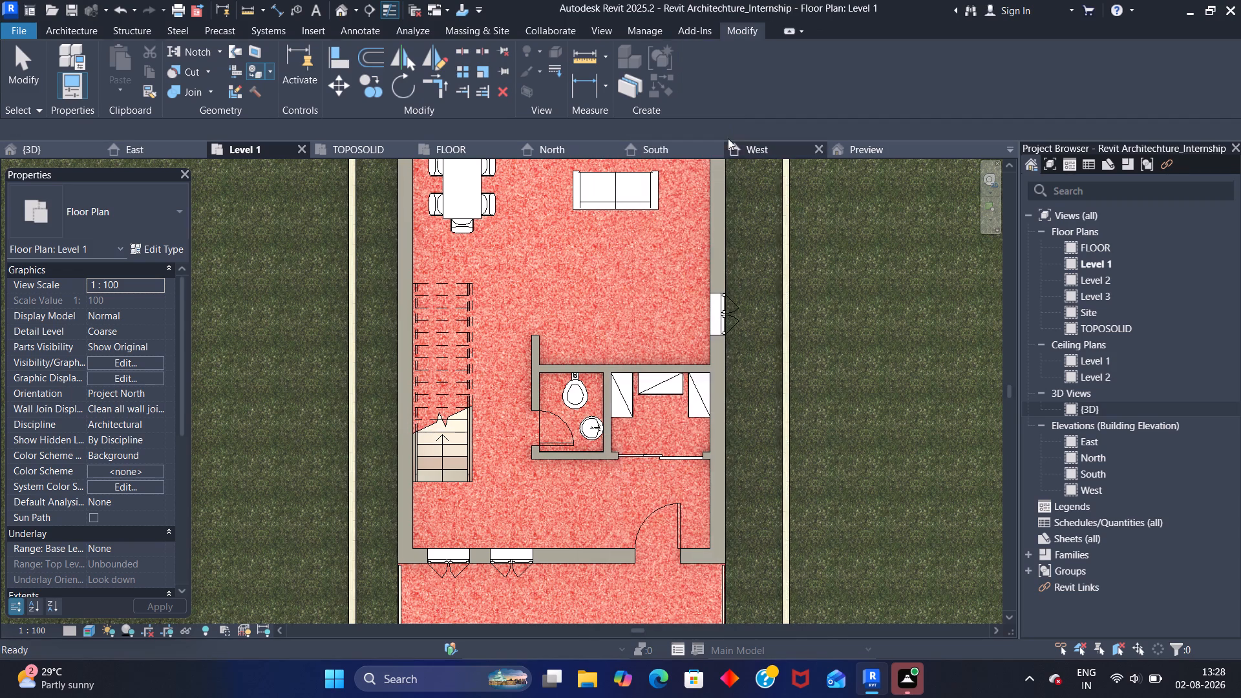
Split the Level 1 floor face beside the toilet with a rectangle about 240 mm wide, drawn with a flipped 5 mm offset, without saving the project.
left_click(727, 31)
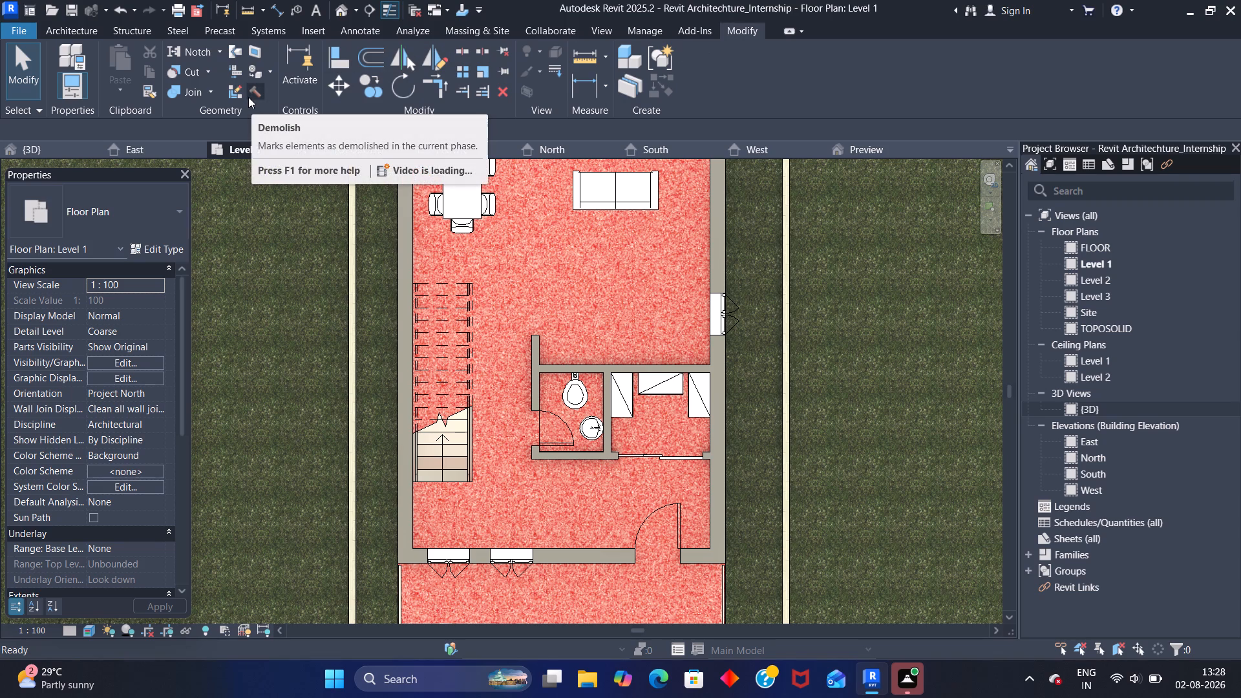
left_click(260, 53)
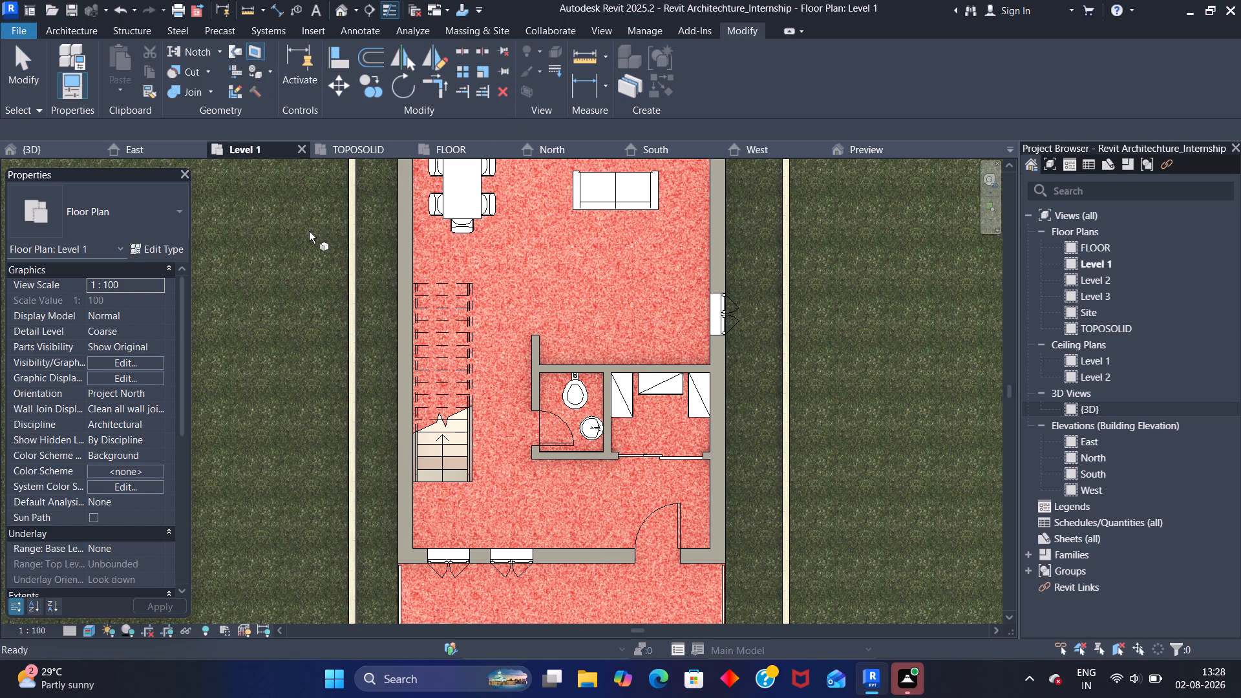
left_click(527, 305)
scroll(562, 346, "up", 7)
left_click(523, 396)
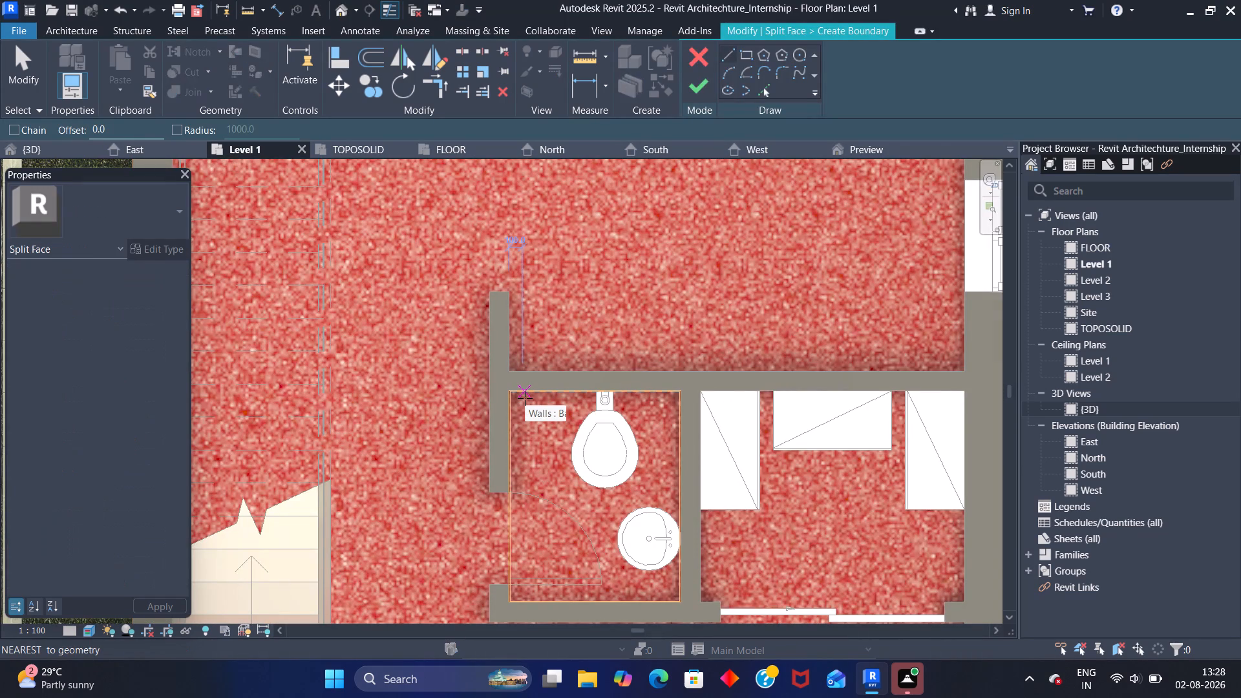
scroll(525, 398, "up", 10)
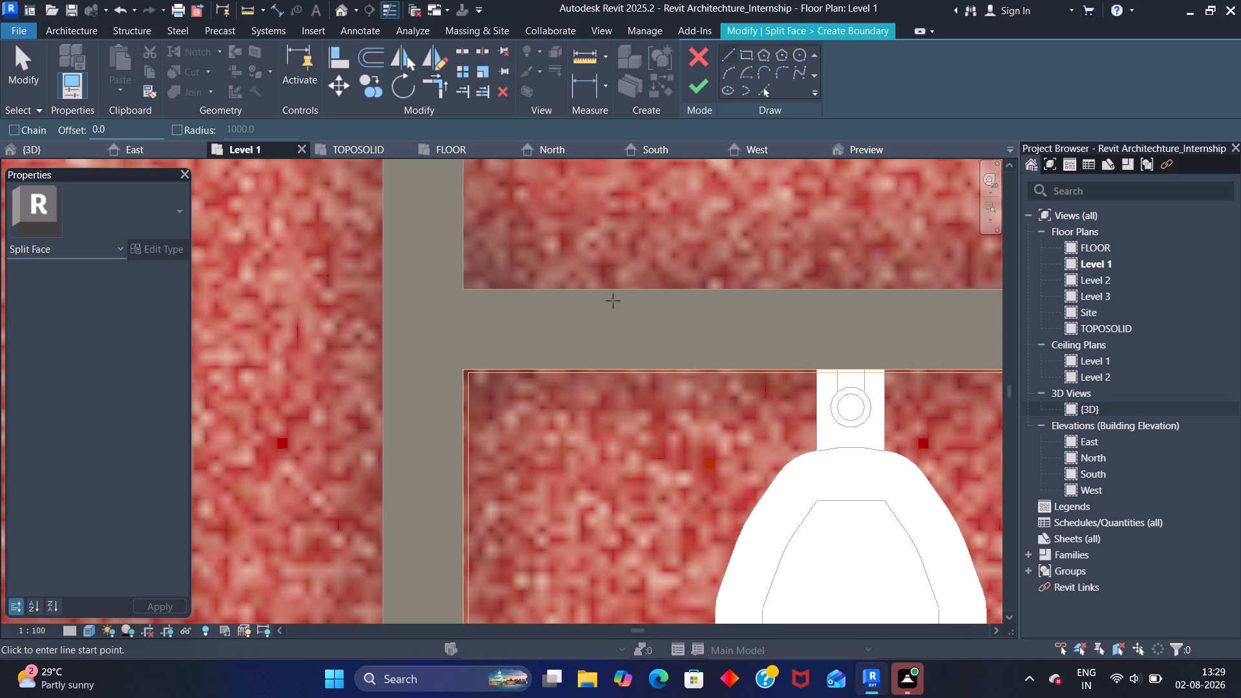
left_click(748, 58)
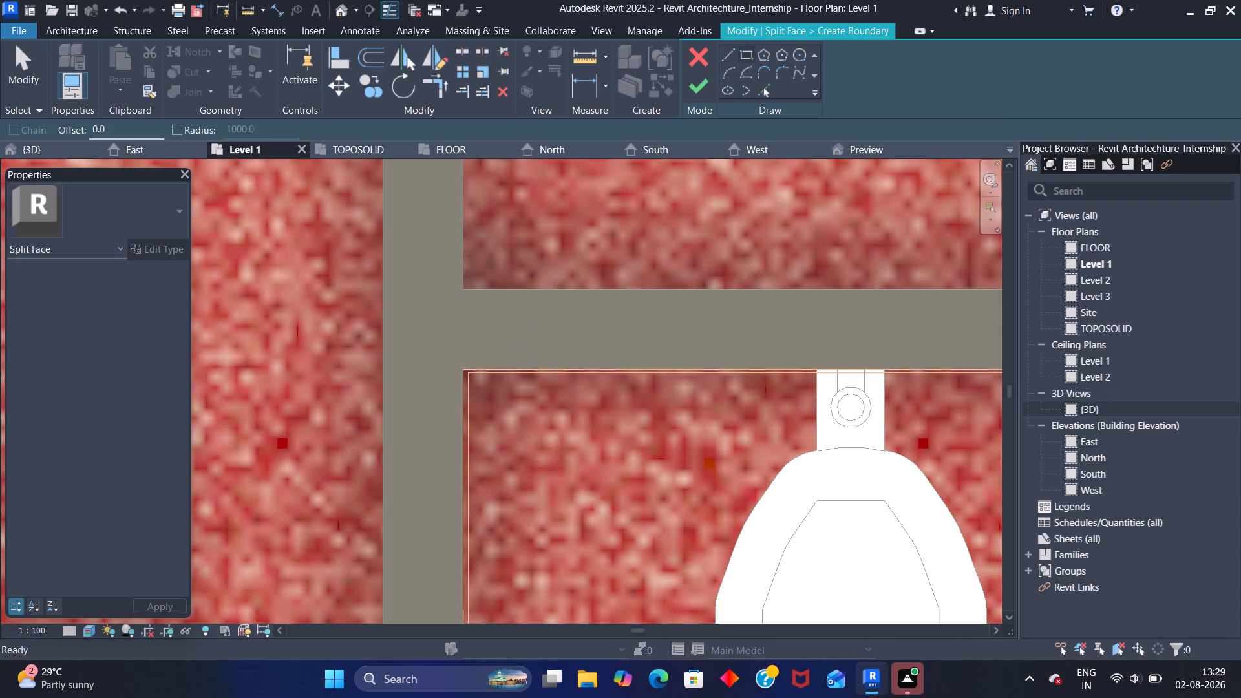
left_click_drag(134, 129, 94, 137)
key("5")
type("MM")
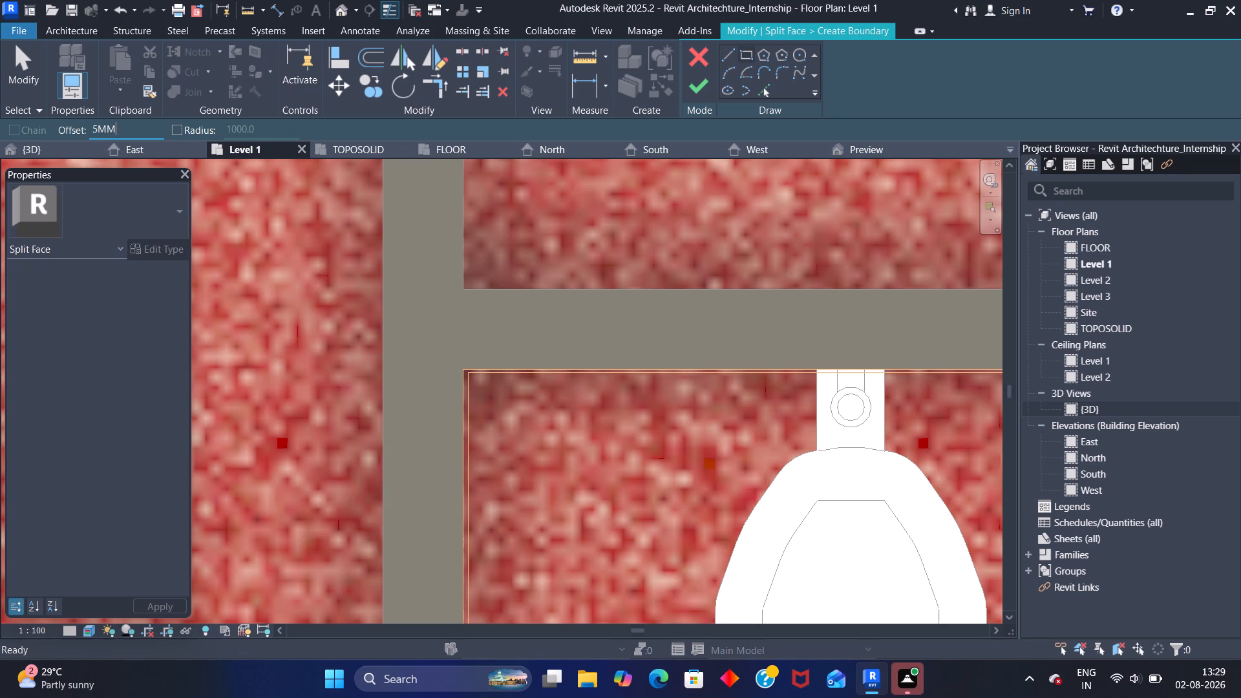
key("Return")
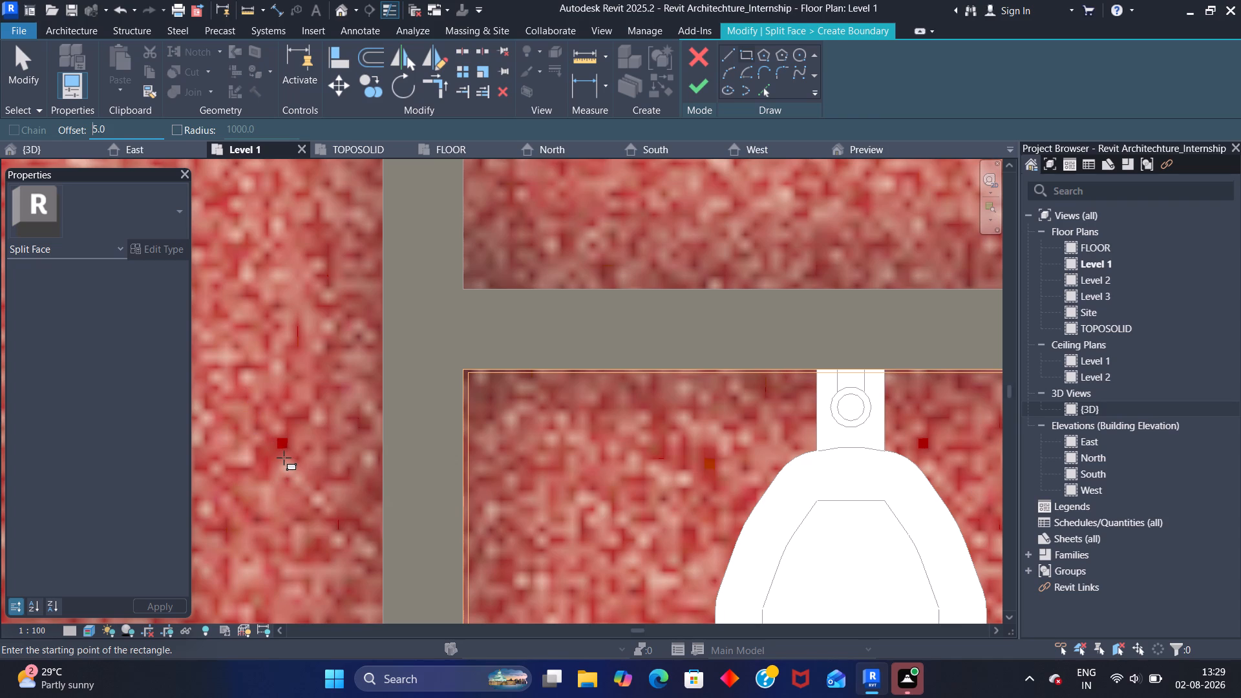
middle_click_drag(492, 463, 396, 308)
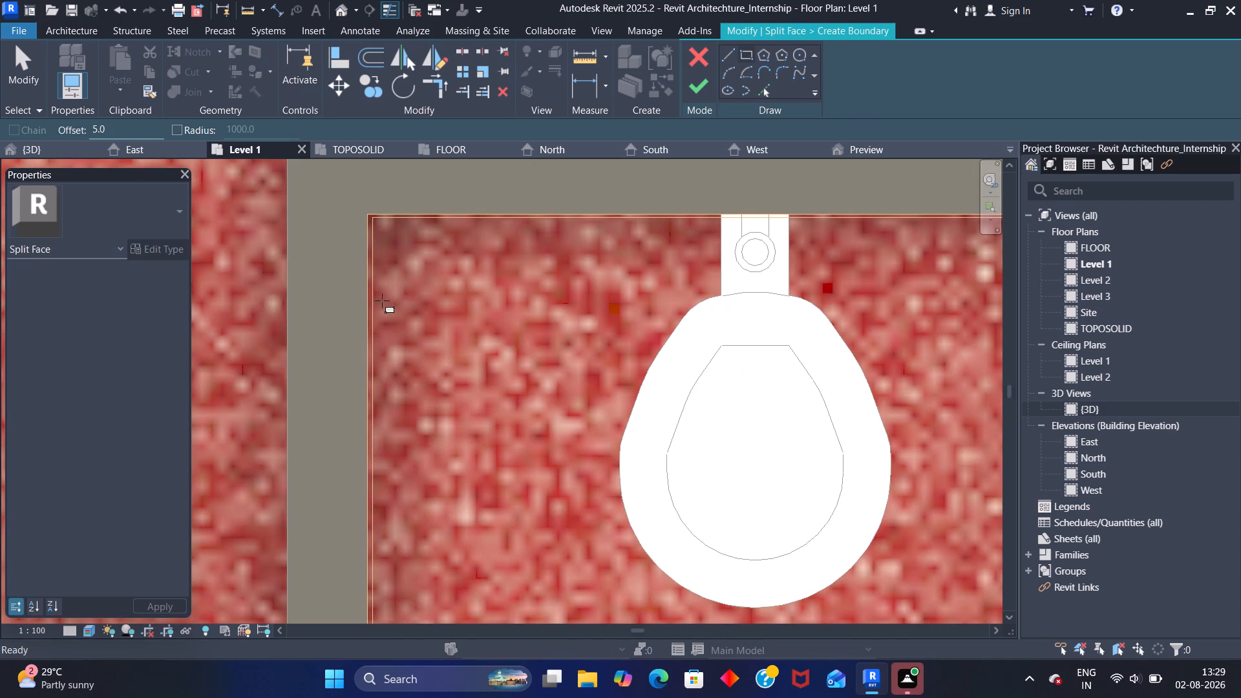
left_click(380, 224)
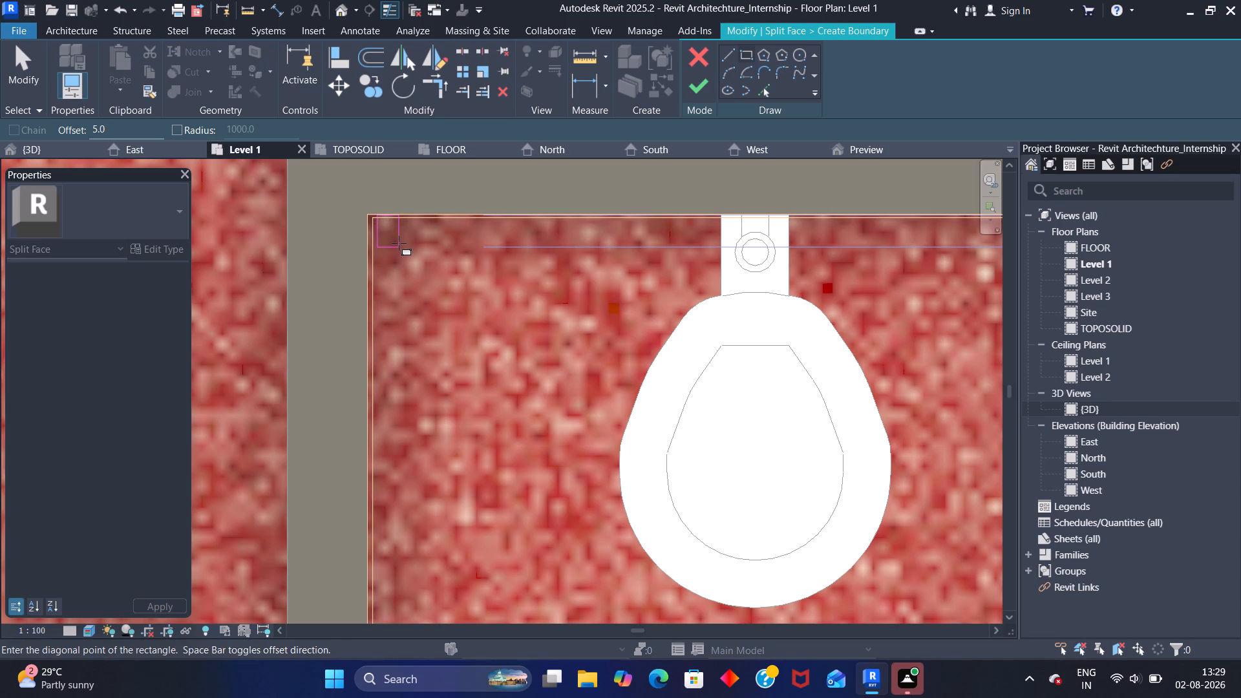
key("space")
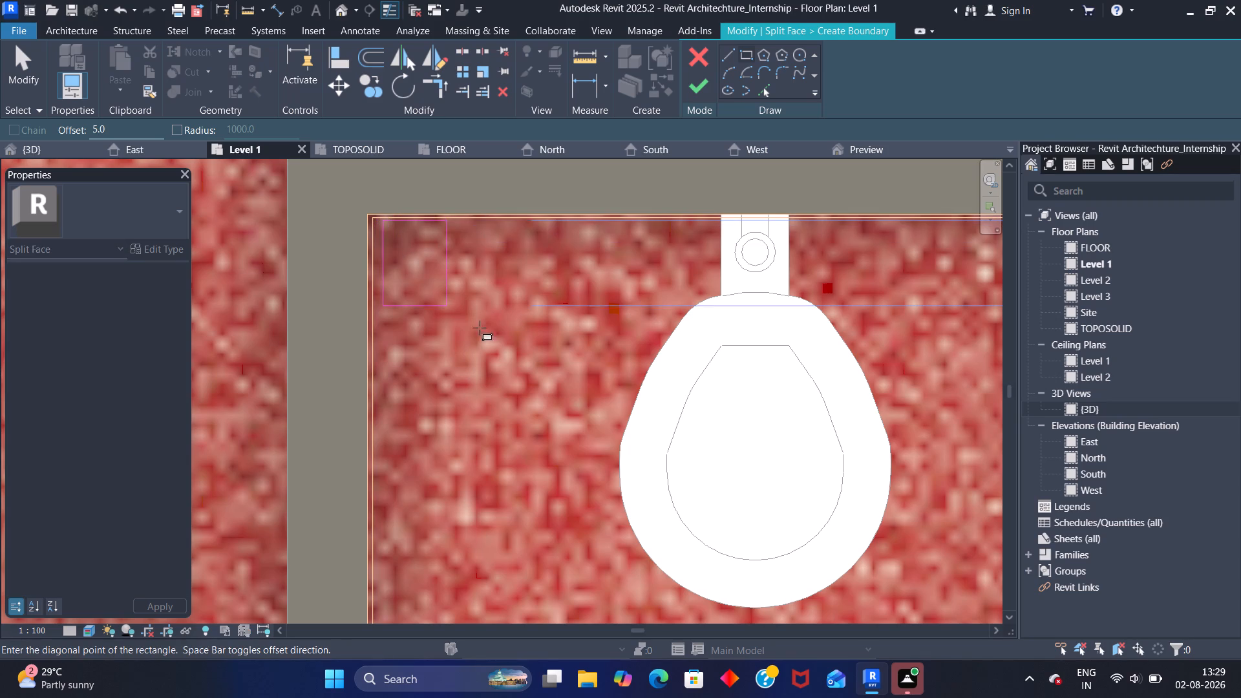
scroll(502, 375, "down", 6)
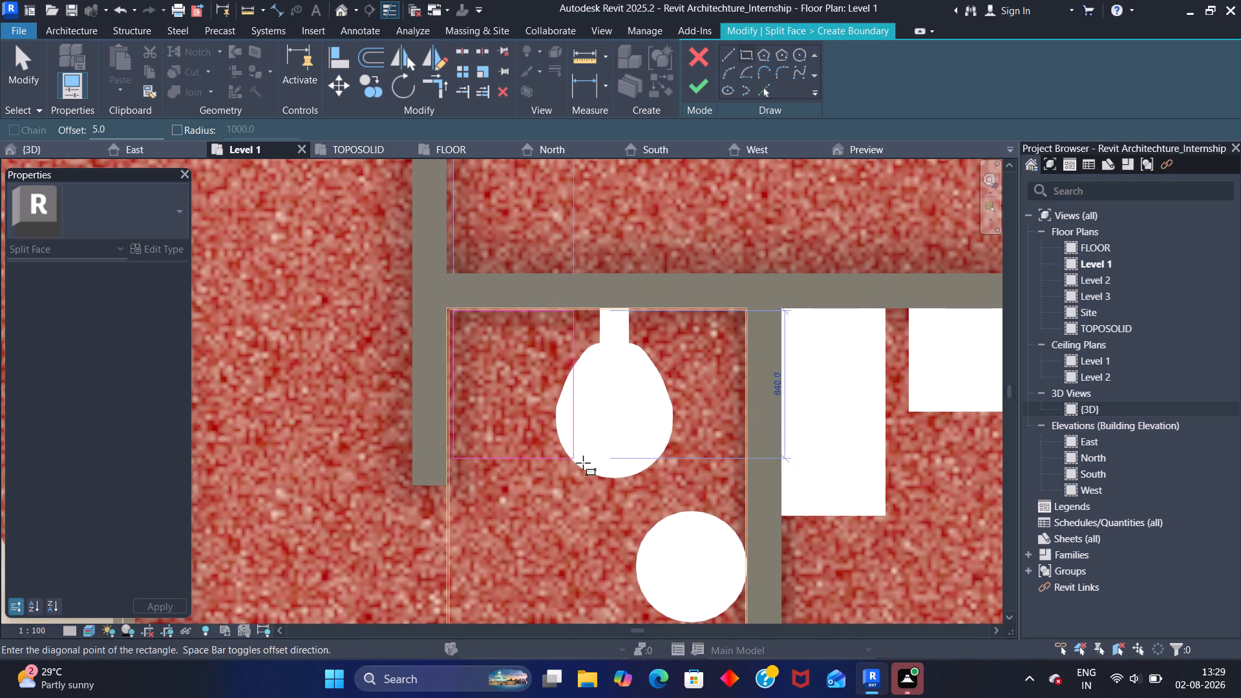
left_click(511, 415)
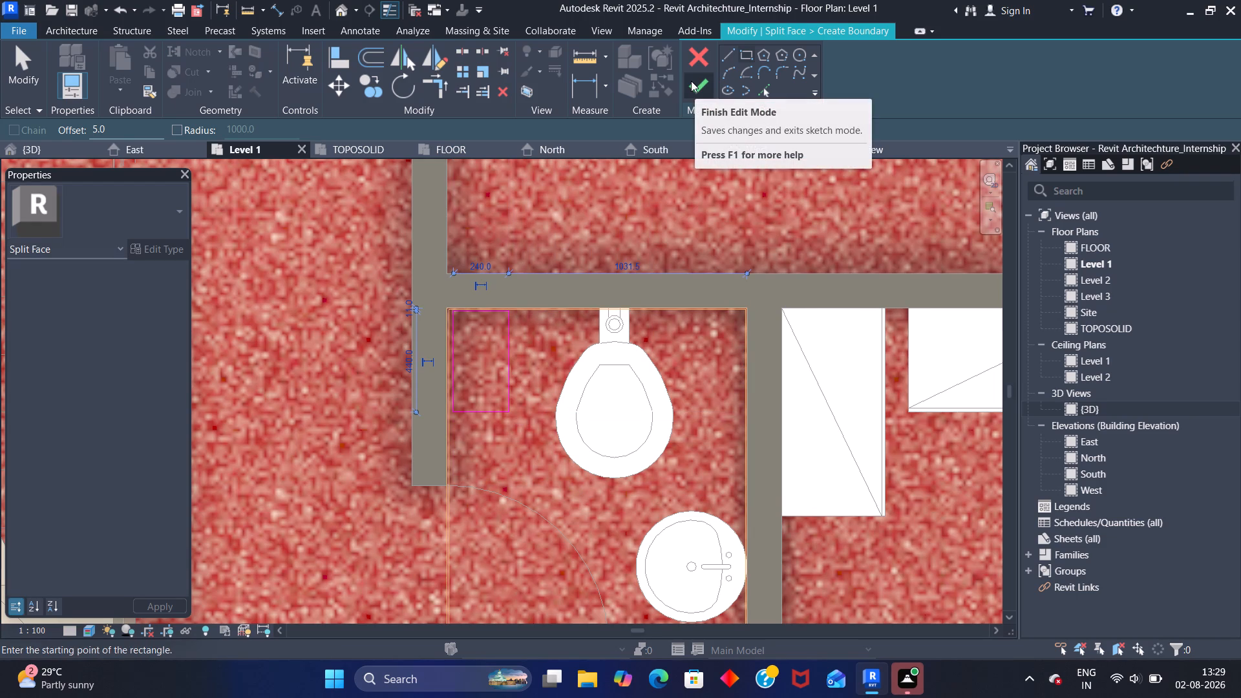
left_click(691, 83)
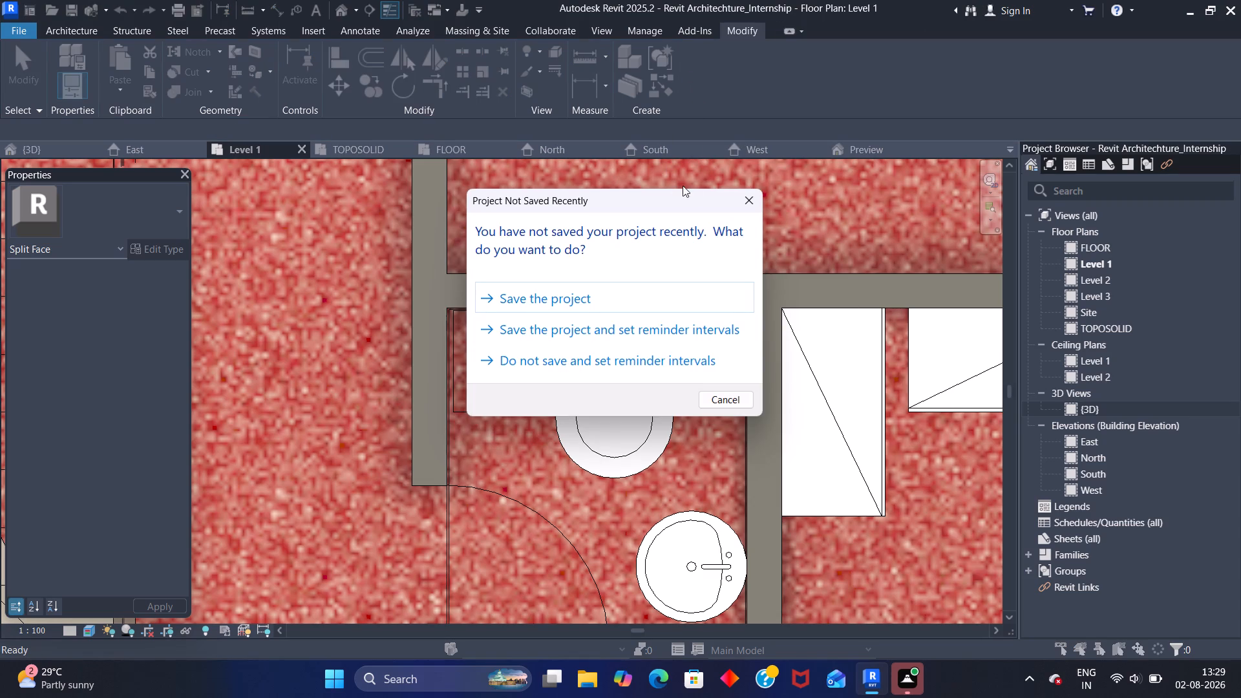
left_click(741, 196)
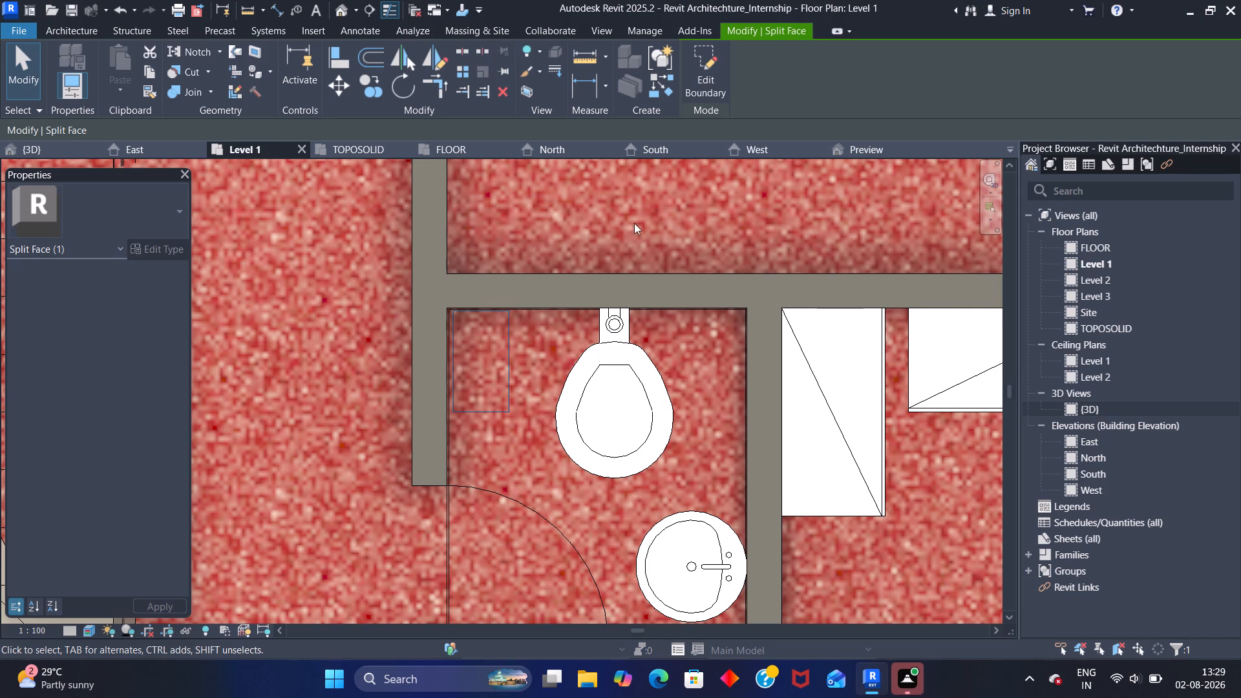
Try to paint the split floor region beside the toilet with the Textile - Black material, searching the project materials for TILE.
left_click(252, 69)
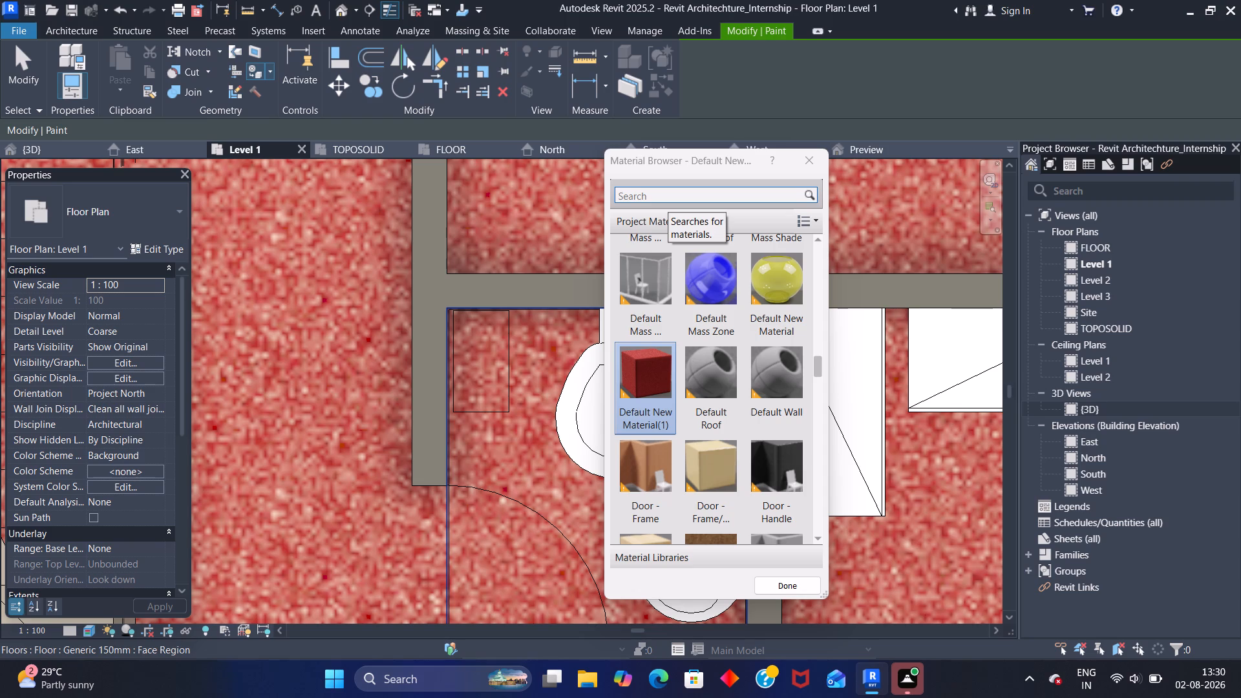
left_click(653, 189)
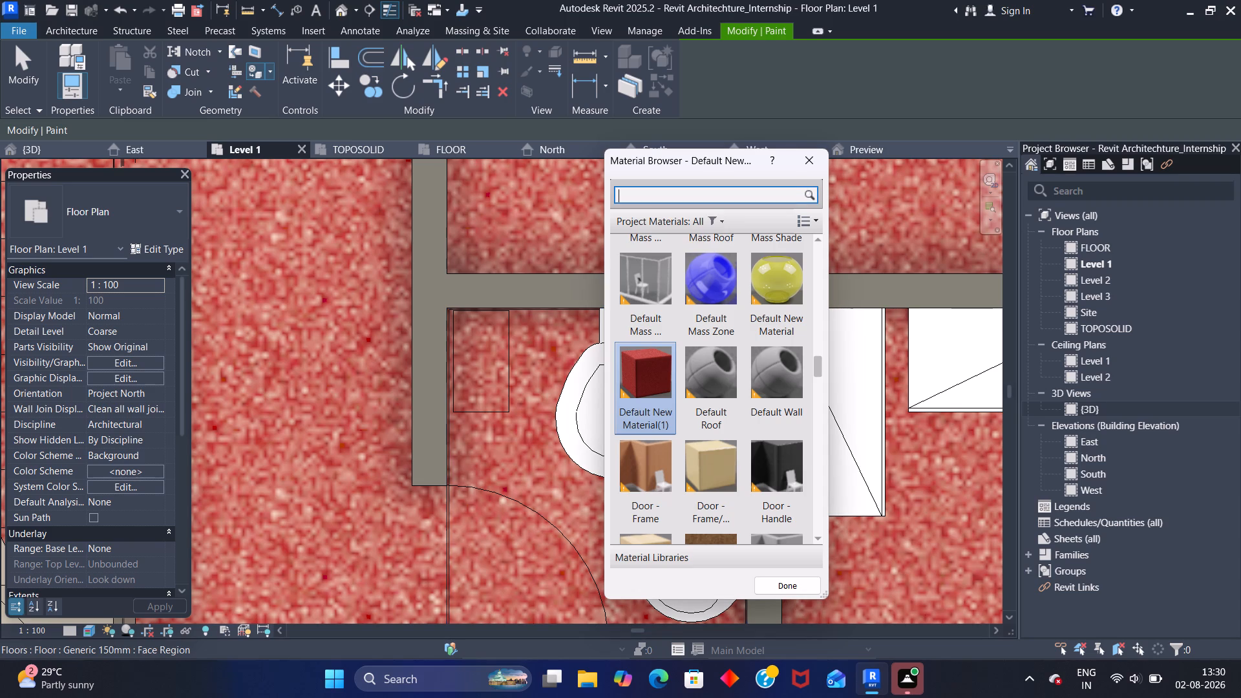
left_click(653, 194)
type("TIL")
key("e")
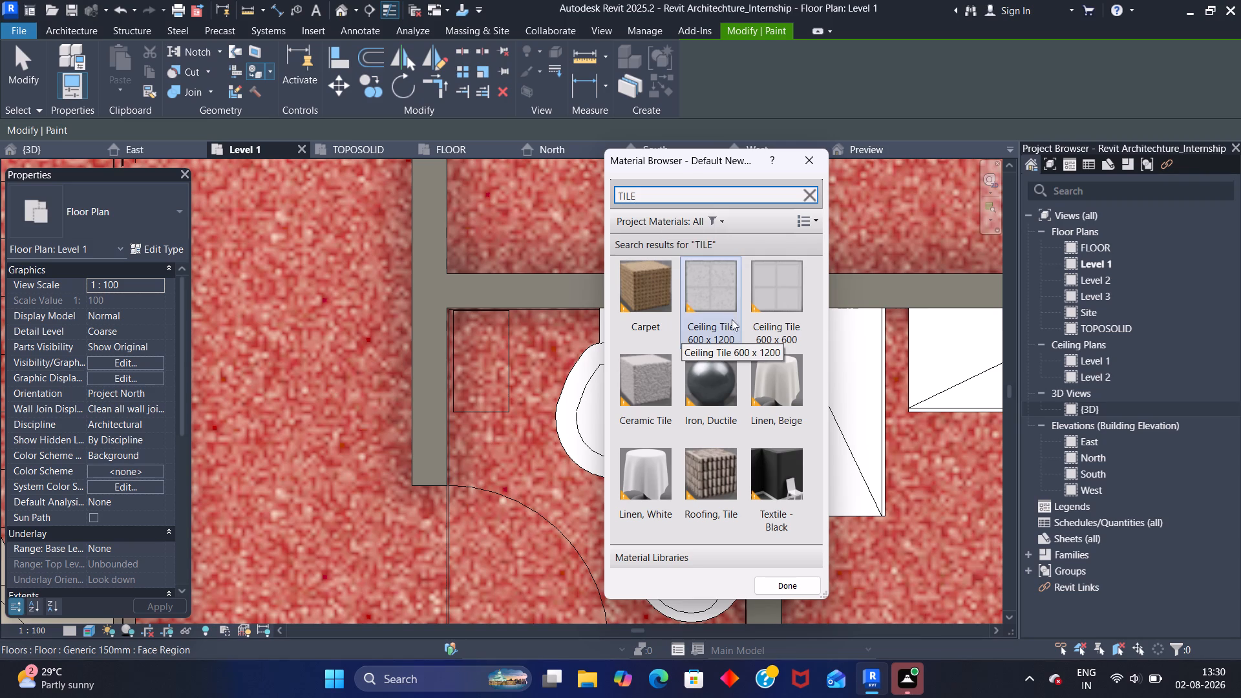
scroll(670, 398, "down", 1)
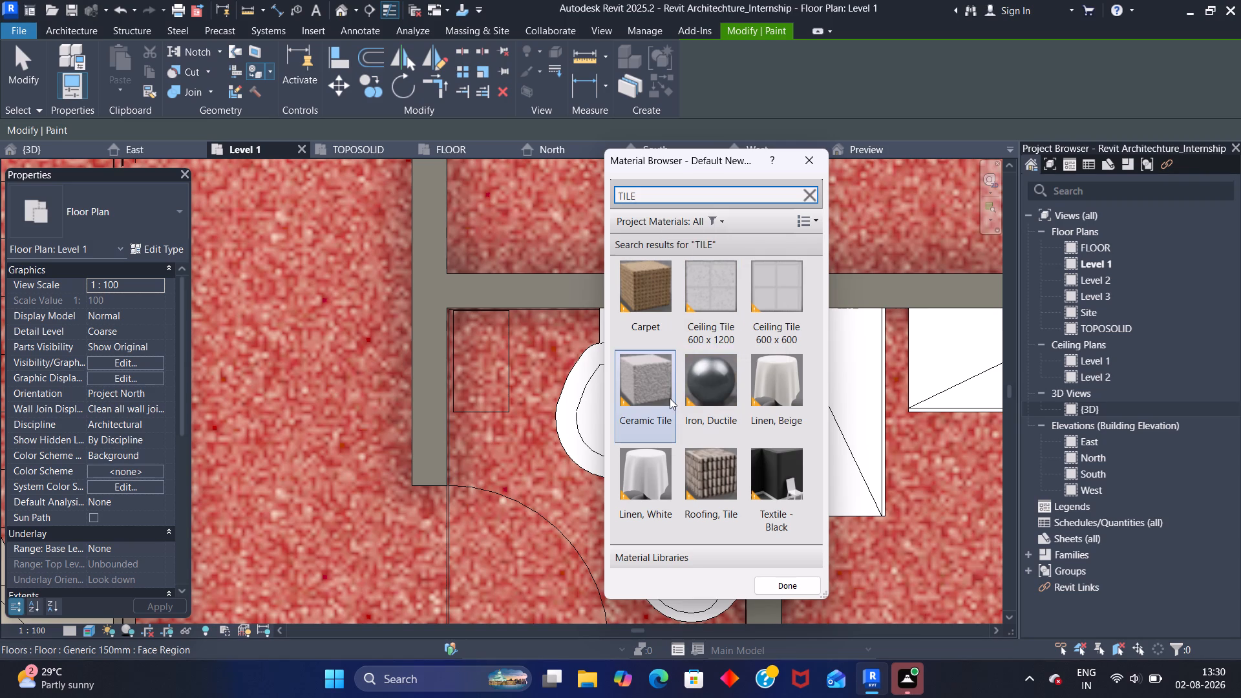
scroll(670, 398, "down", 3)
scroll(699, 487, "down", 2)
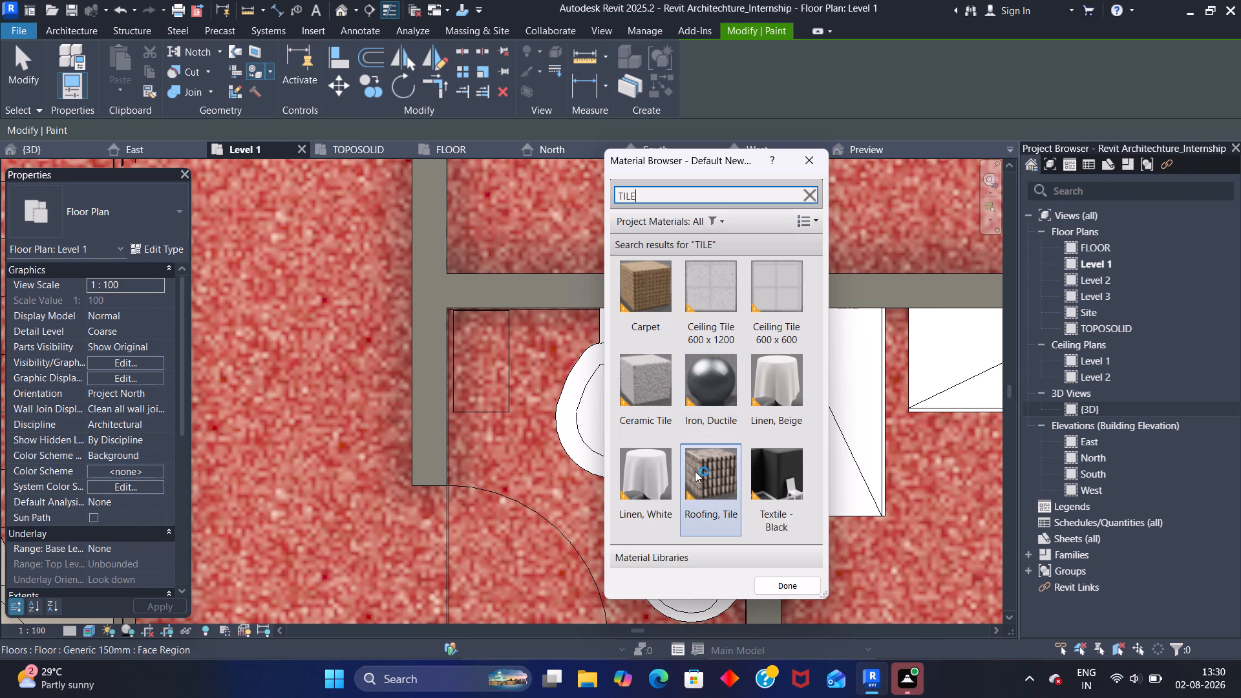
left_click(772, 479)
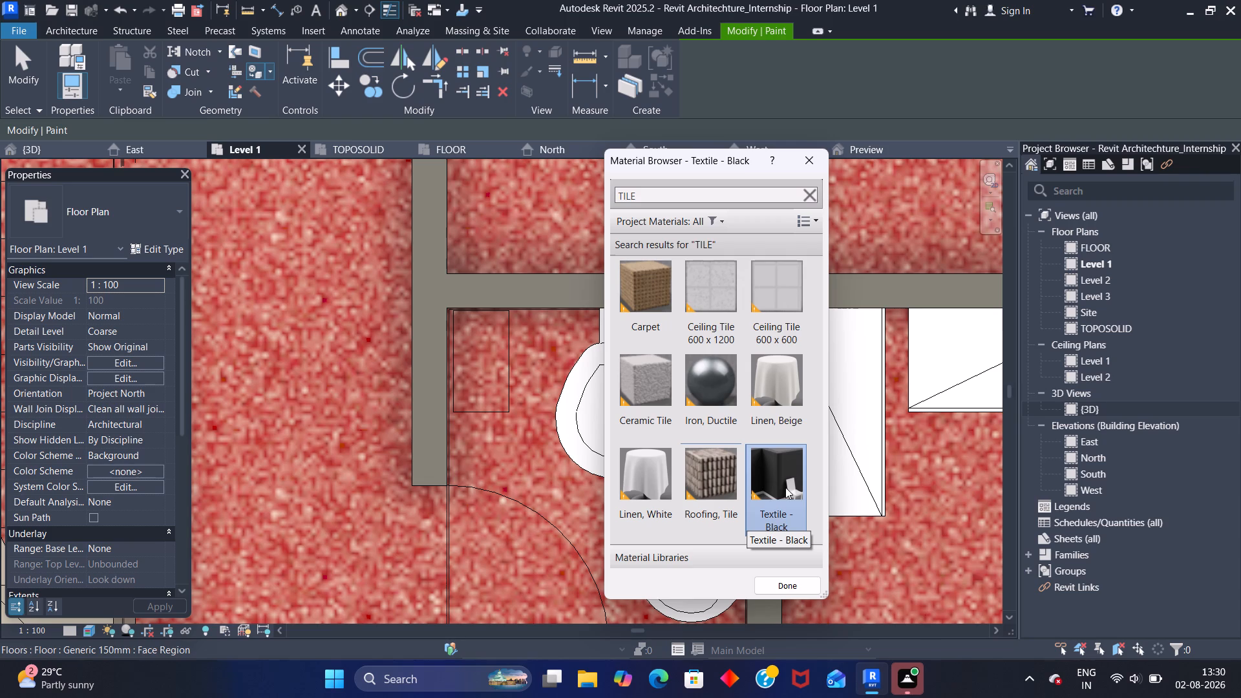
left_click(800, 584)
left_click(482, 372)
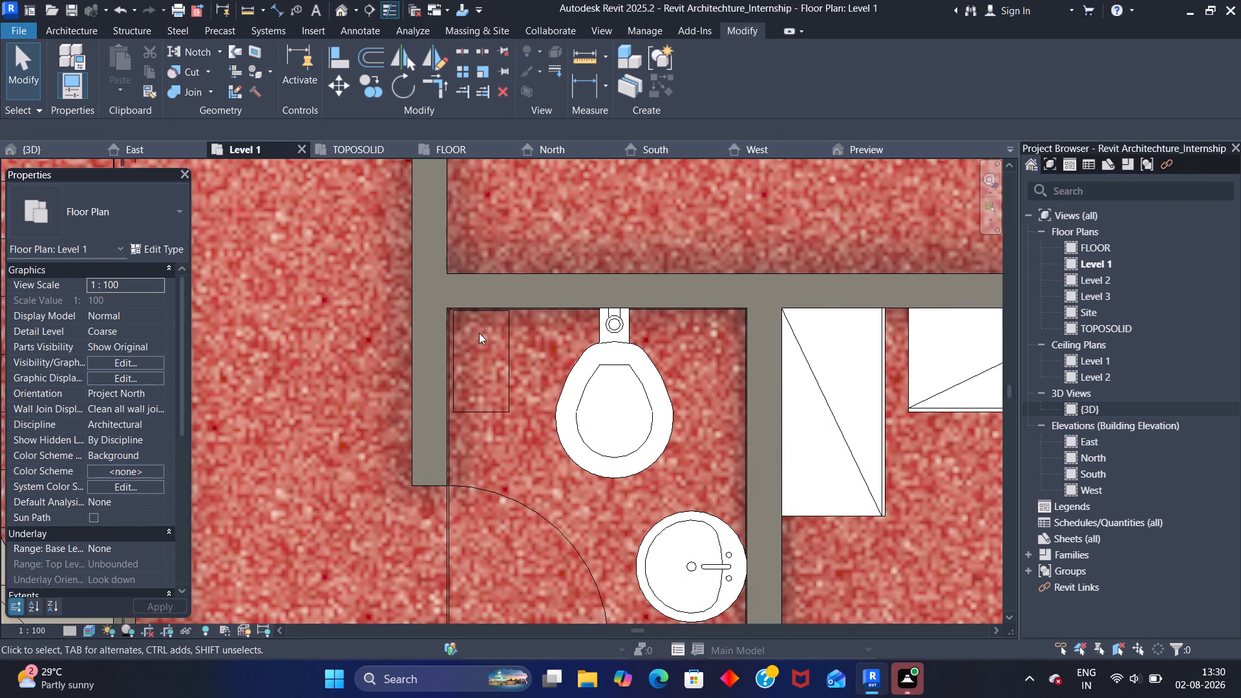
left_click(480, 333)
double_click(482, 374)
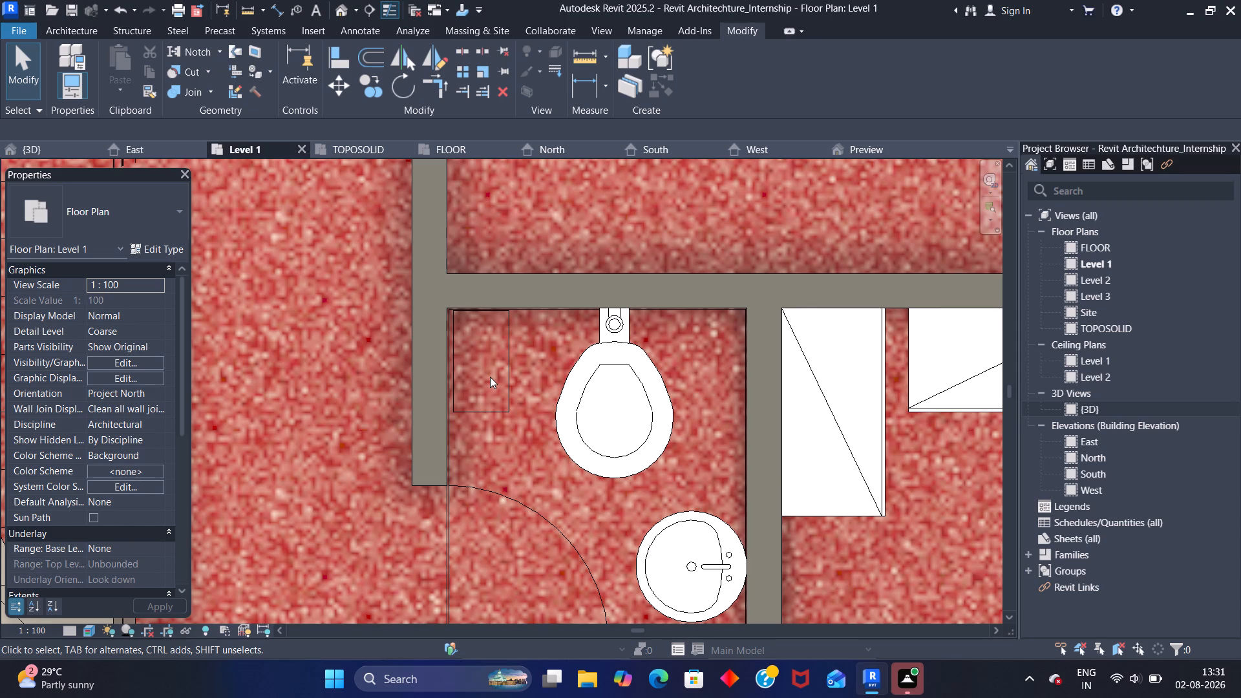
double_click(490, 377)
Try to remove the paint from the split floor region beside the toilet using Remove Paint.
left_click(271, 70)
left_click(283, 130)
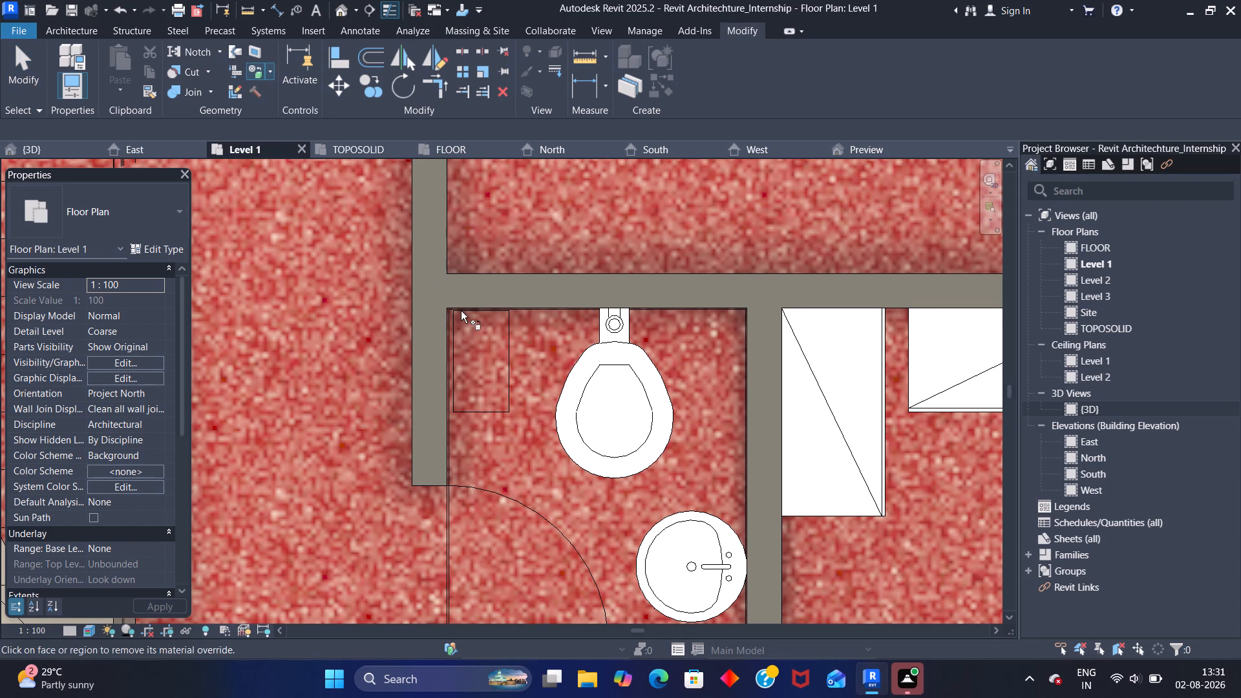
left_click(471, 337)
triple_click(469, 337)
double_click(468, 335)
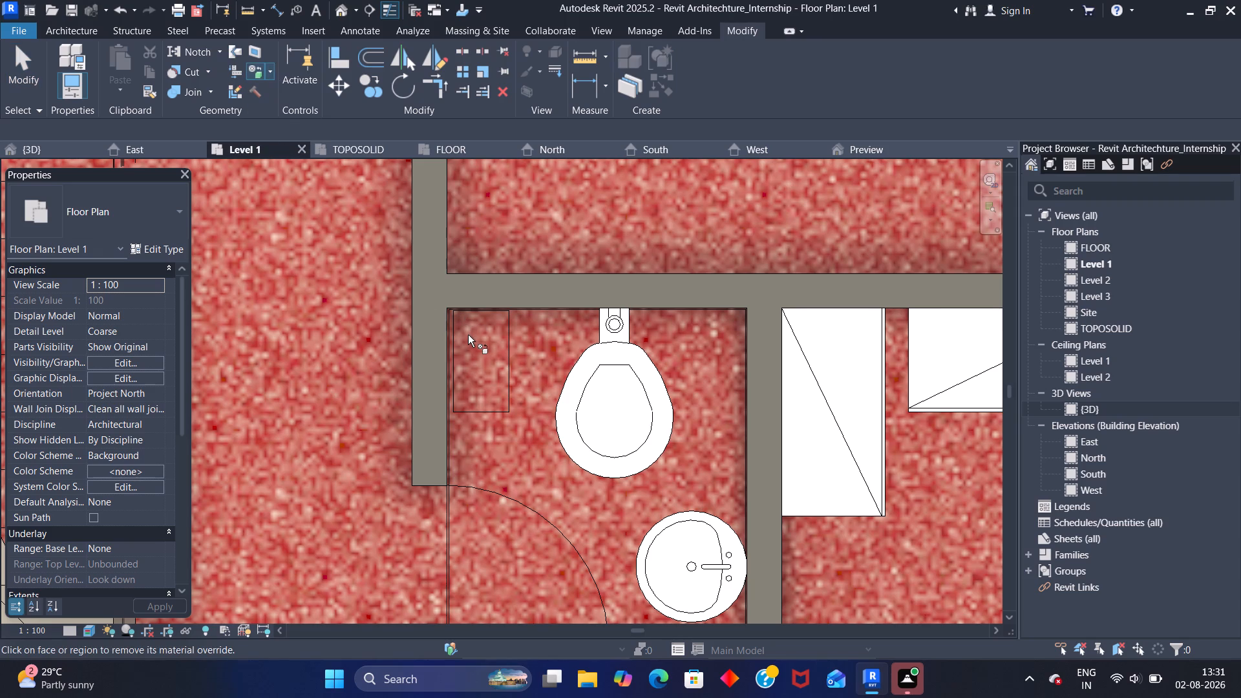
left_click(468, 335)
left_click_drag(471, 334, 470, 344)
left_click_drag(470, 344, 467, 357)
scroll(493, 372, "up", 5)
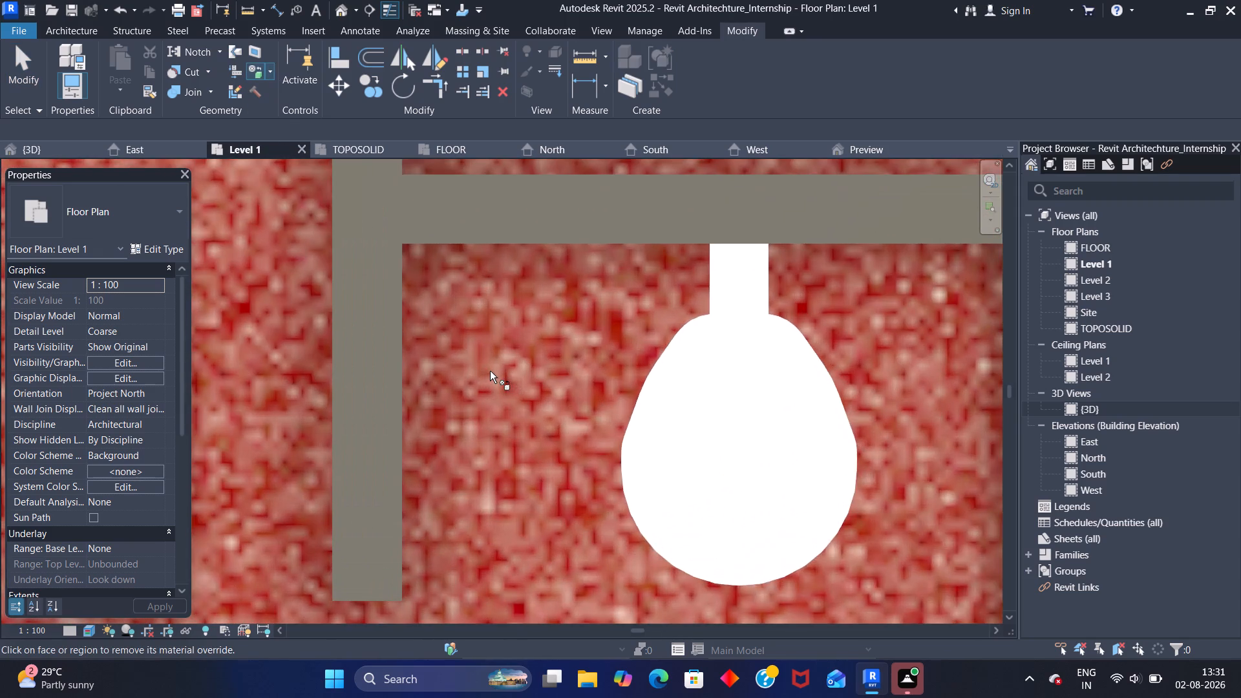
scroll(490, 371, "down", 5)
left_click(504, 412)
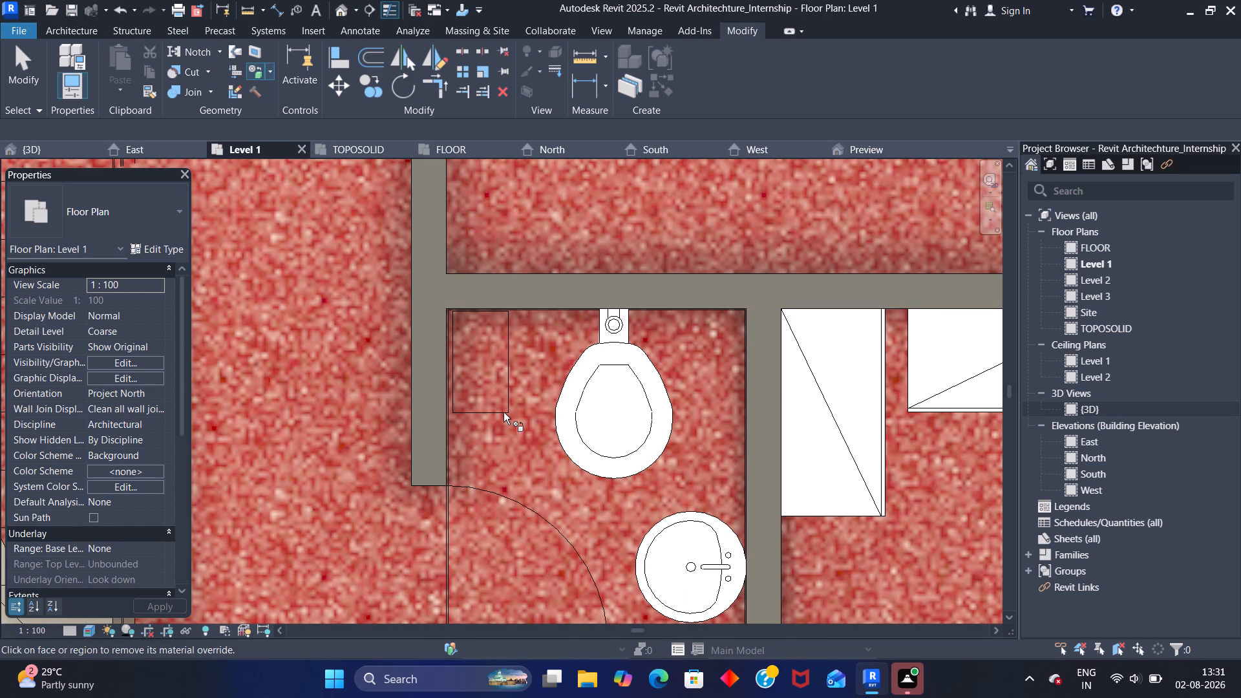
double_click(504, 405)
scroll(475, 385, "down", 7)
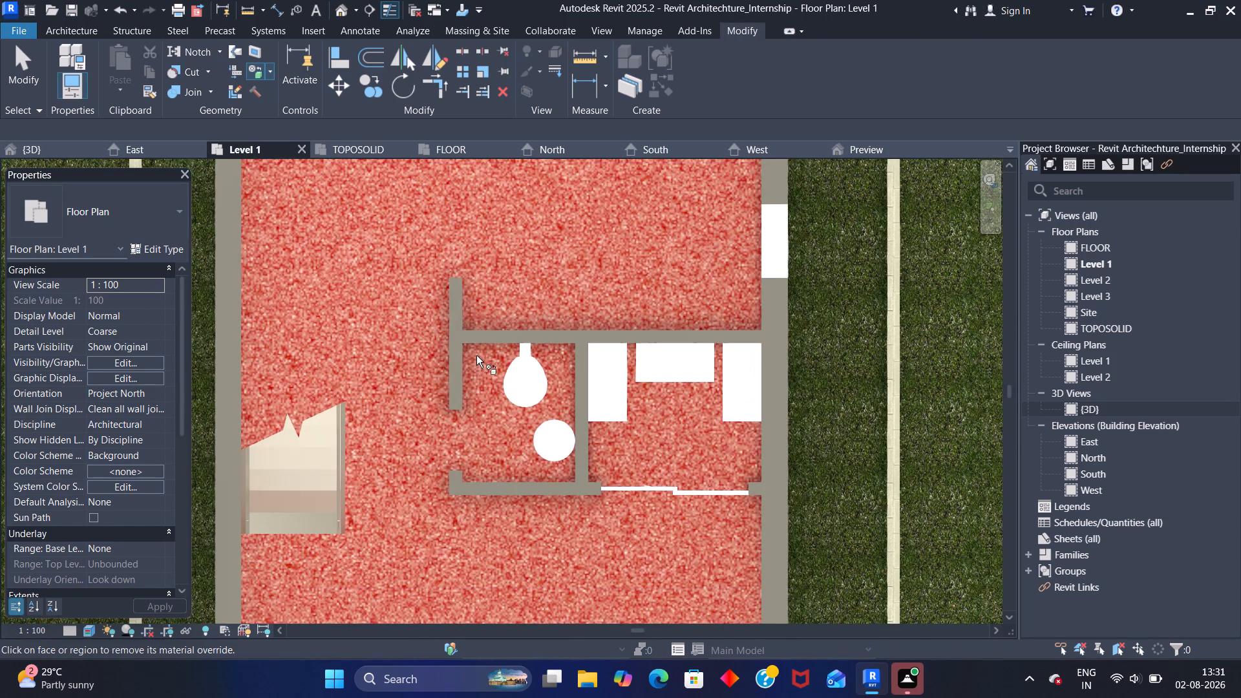
Delete both Split Face regions in the toilet room: the small rectangle beside the toilet and the outline along the room's walls.
scroll(478, 369, "up", 13)
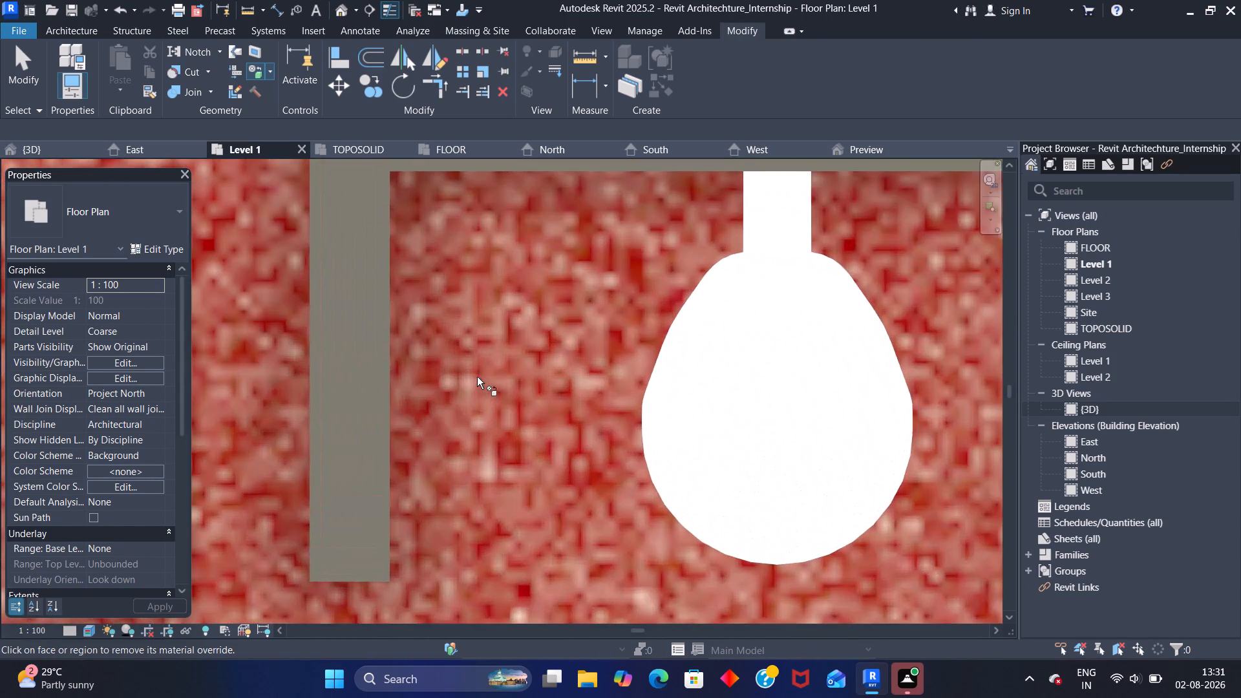
key("Escape")
key("Escape")
key("Escape")
key("Escape")
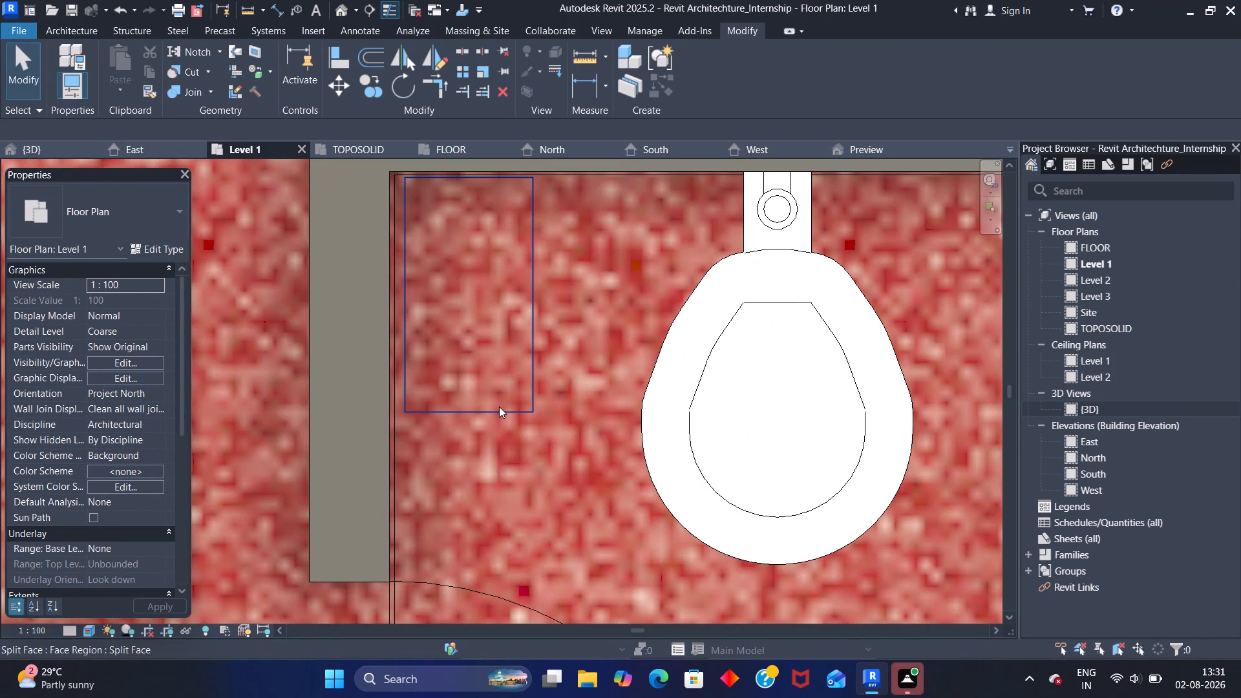
left_click(499, 407)
key("Delete")
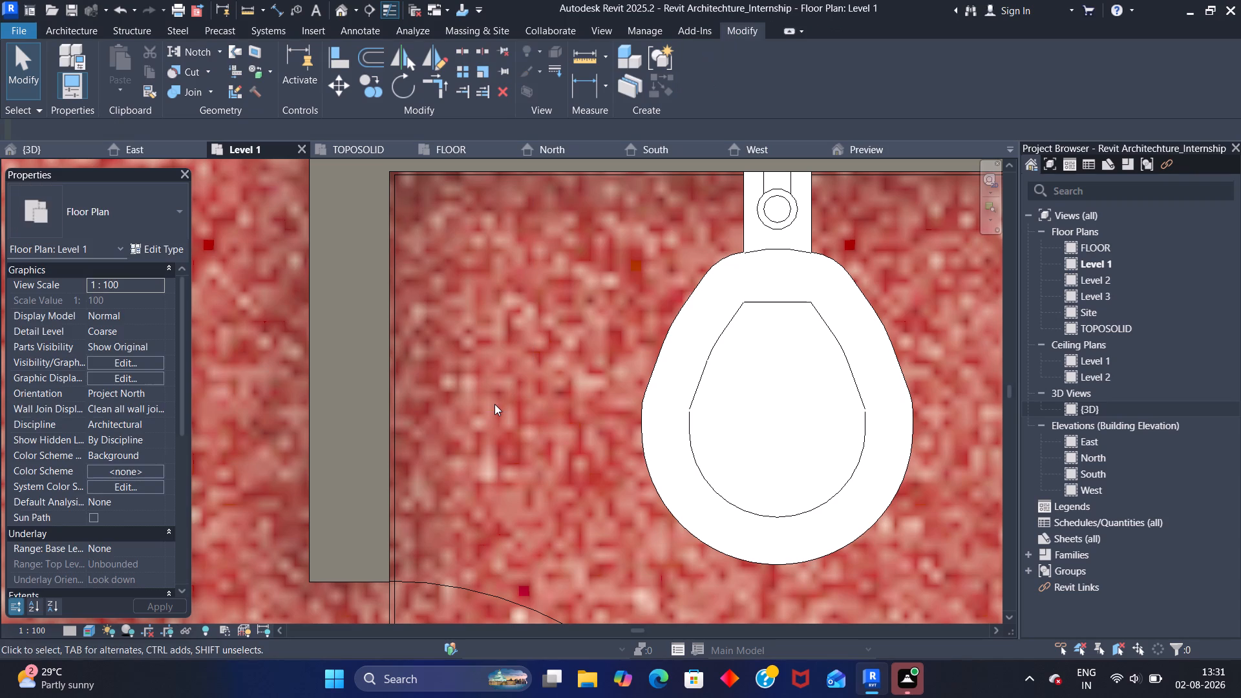
left_click(398, 424)
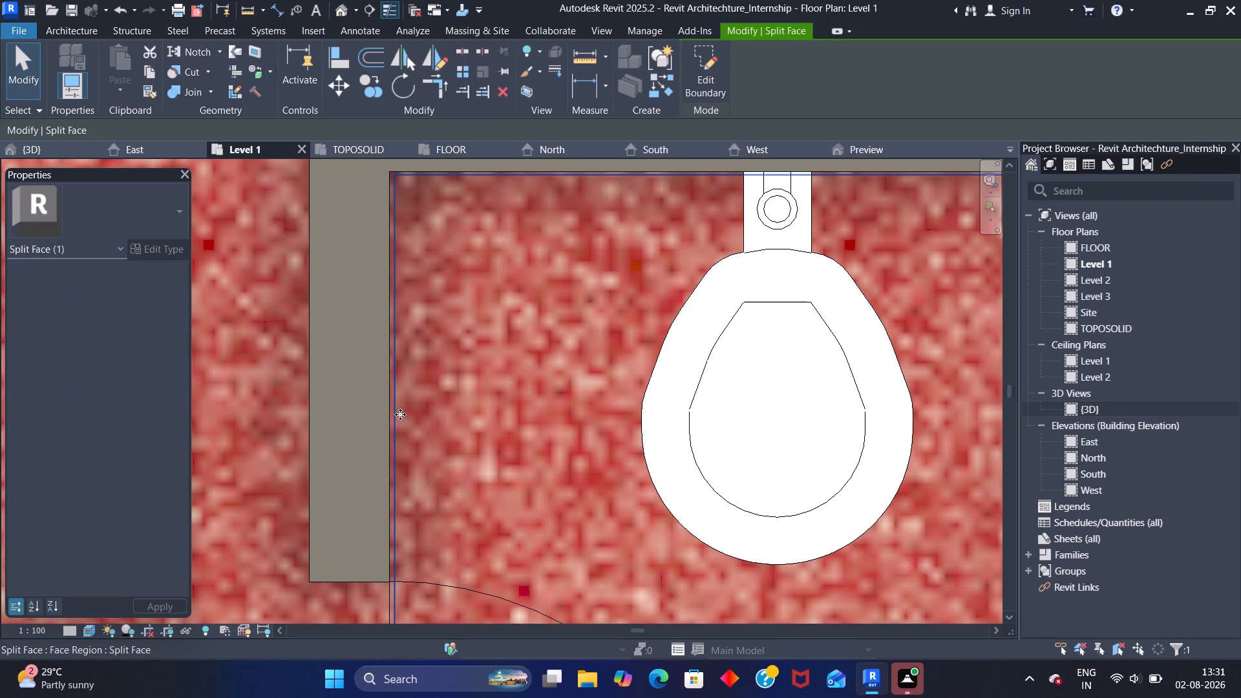
key("Delete")
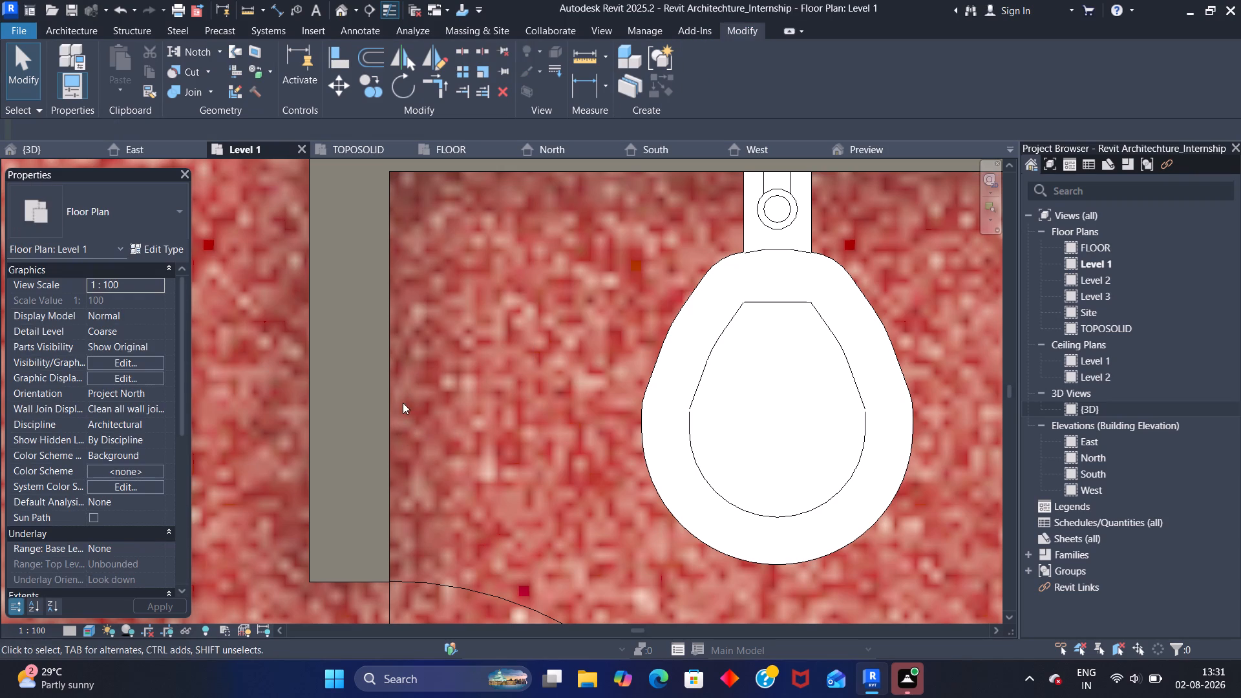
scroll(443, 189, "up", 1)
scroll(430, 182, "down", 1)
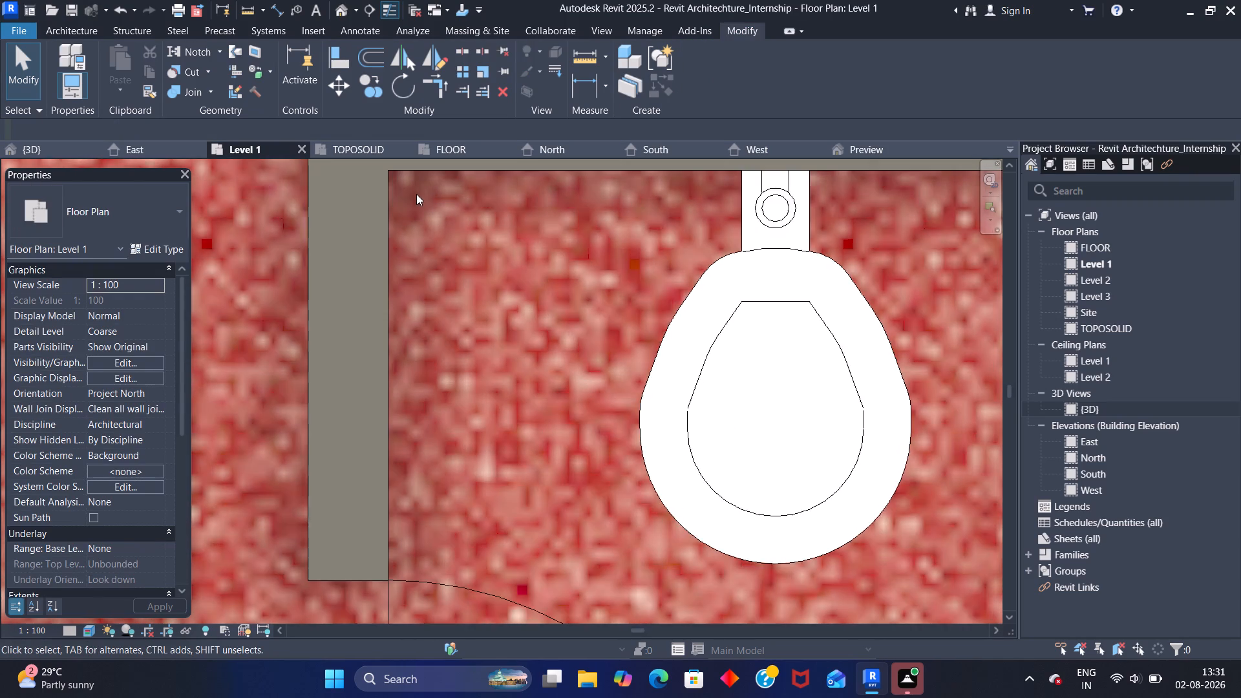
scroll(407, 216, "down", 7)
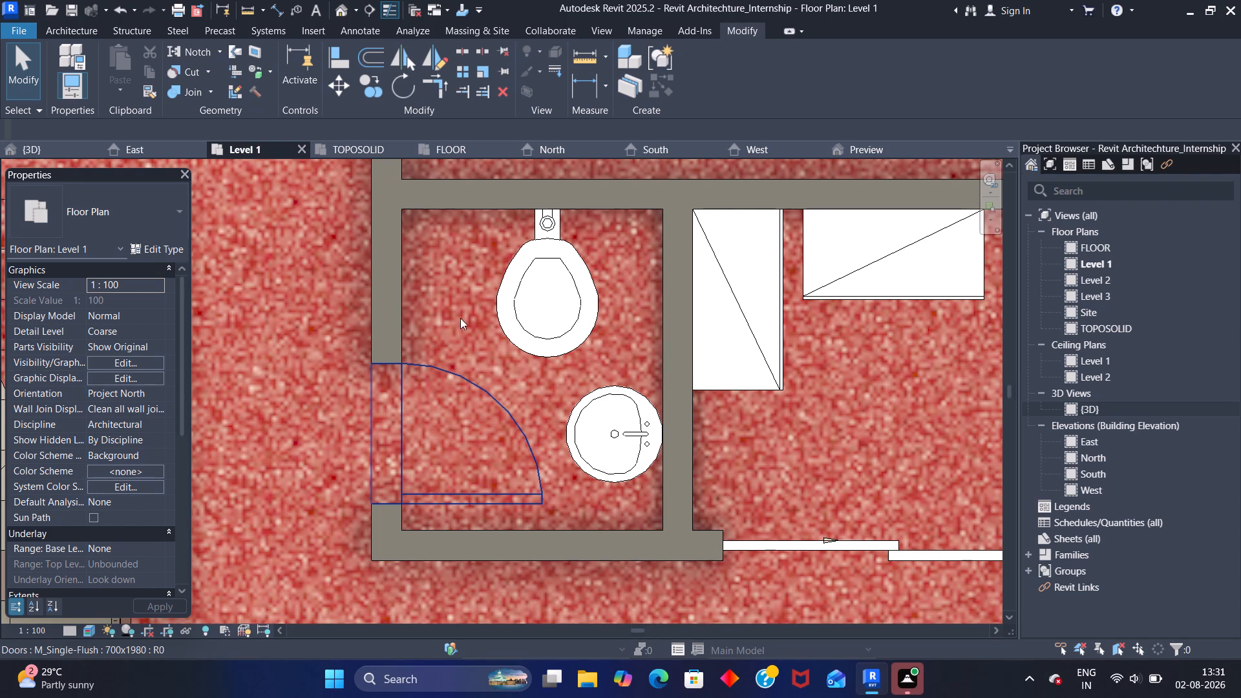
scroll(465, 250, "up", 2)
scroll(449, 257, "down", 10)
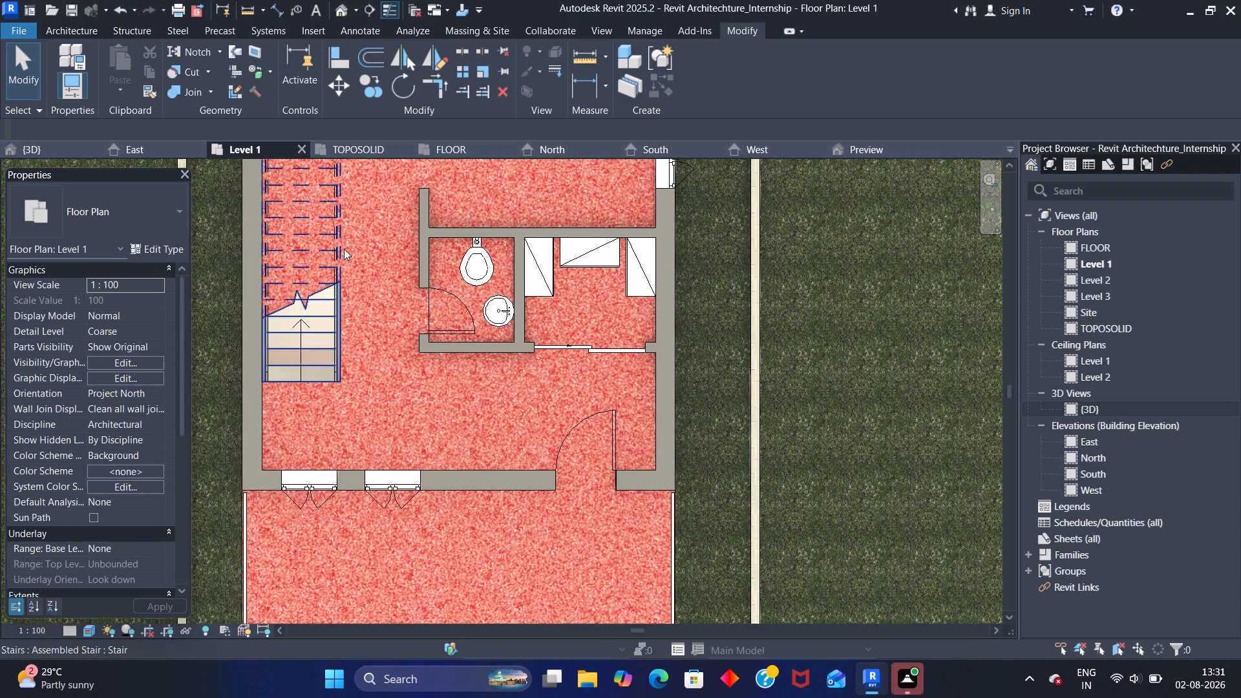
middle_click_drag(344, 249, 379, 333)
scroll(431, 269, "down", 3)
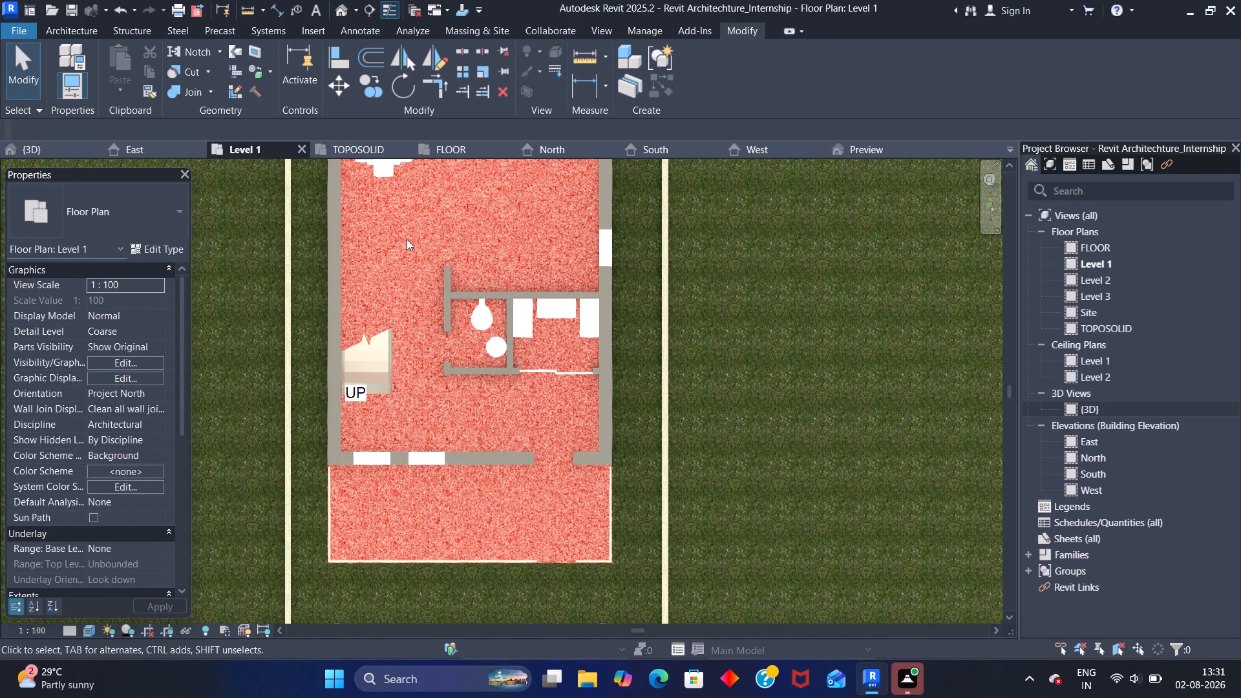
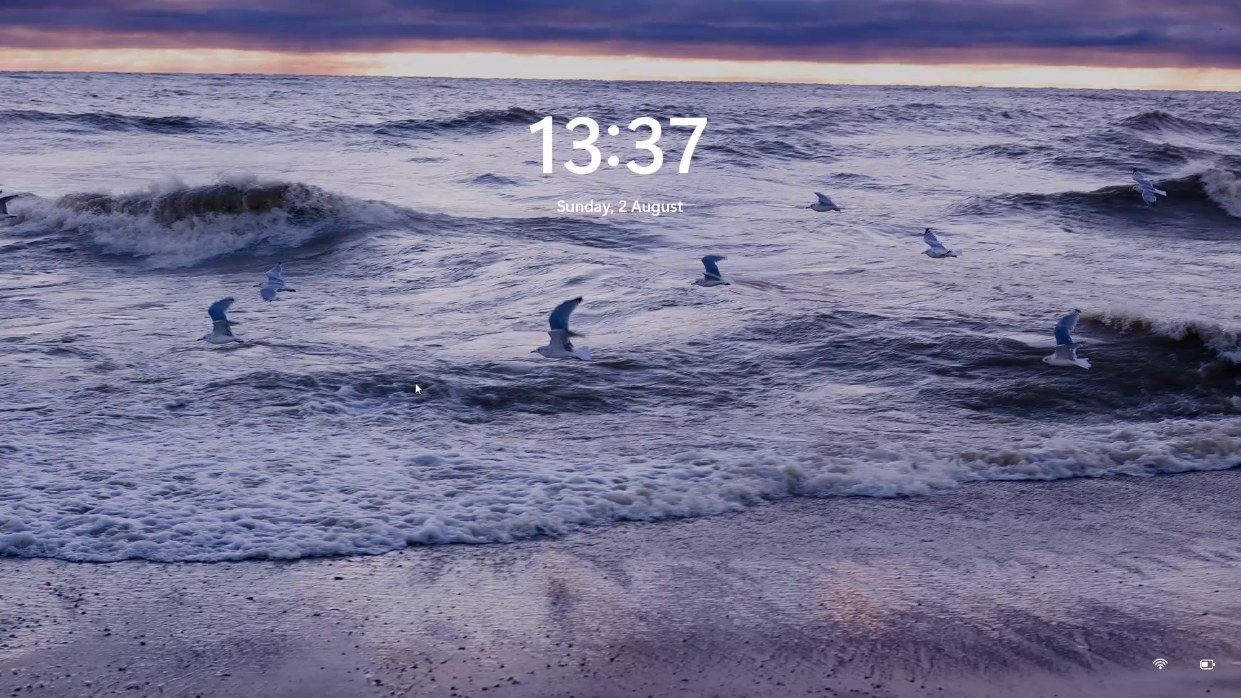
Examine the Level 1 floor plan and the front of the house and its boundary wall in the 3D view.
left_click(387, 390)
scroll(601, 445, "up", 1)
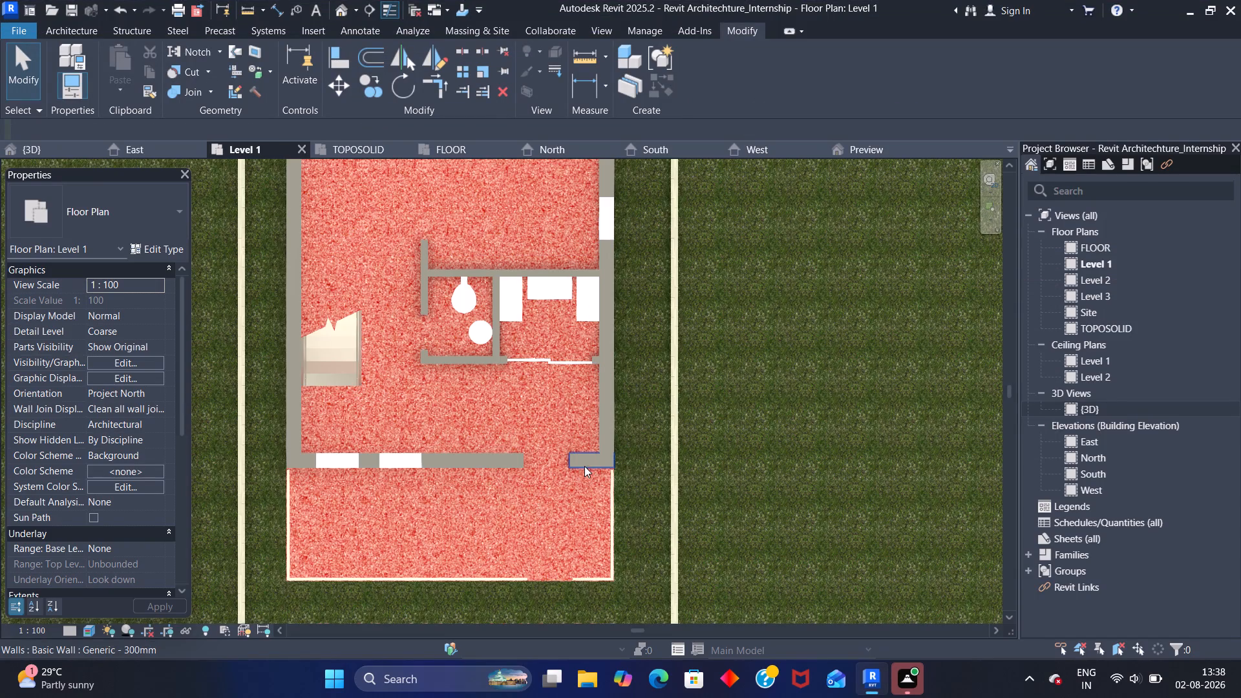
scroll(543, 471, "up", 1)
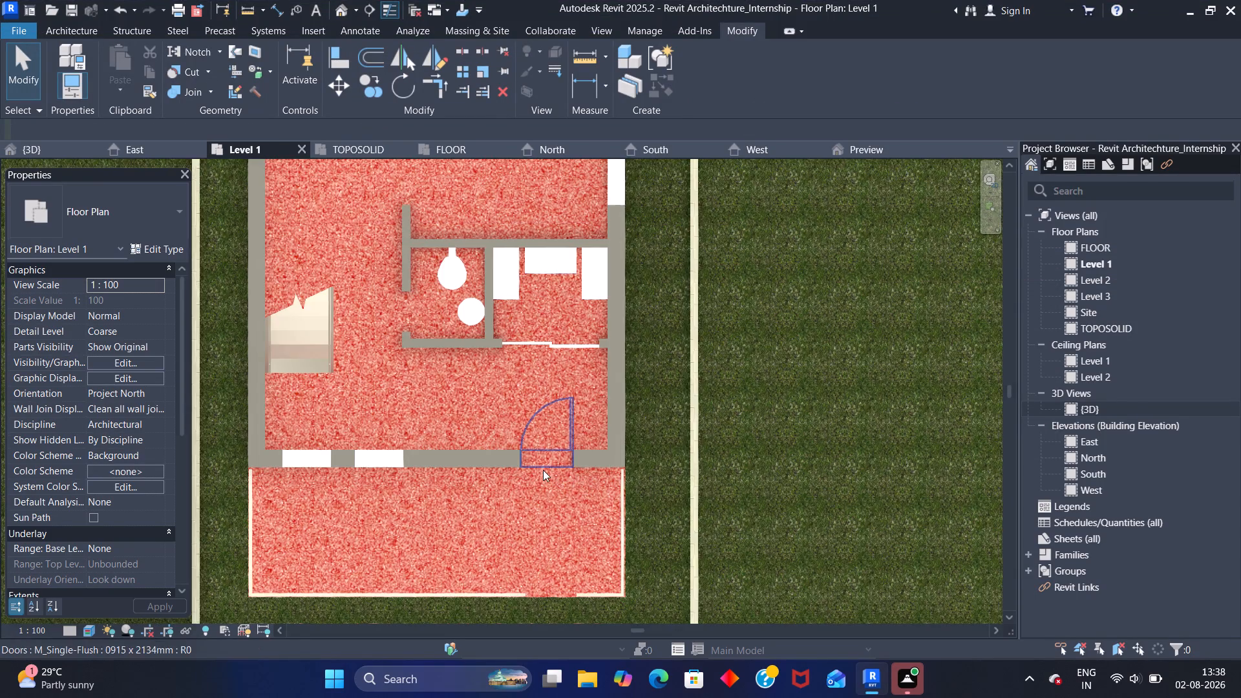
scroll(549, 480, "down", 1)
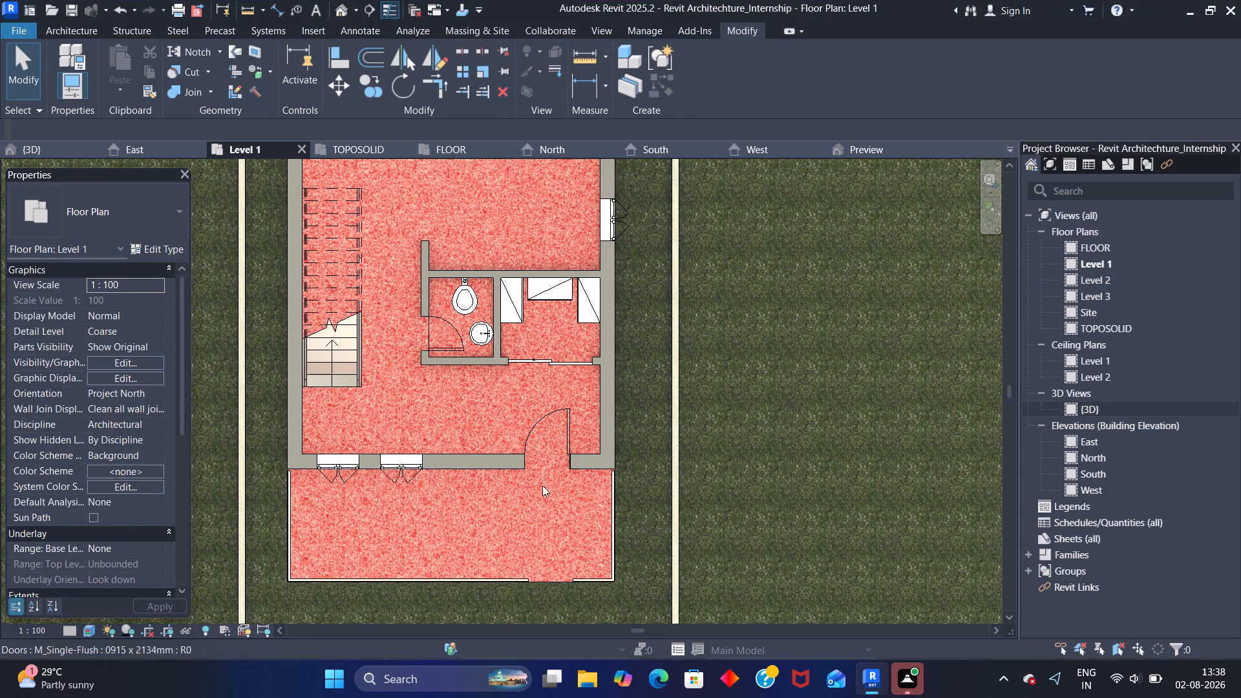
middle_click(388, 444)
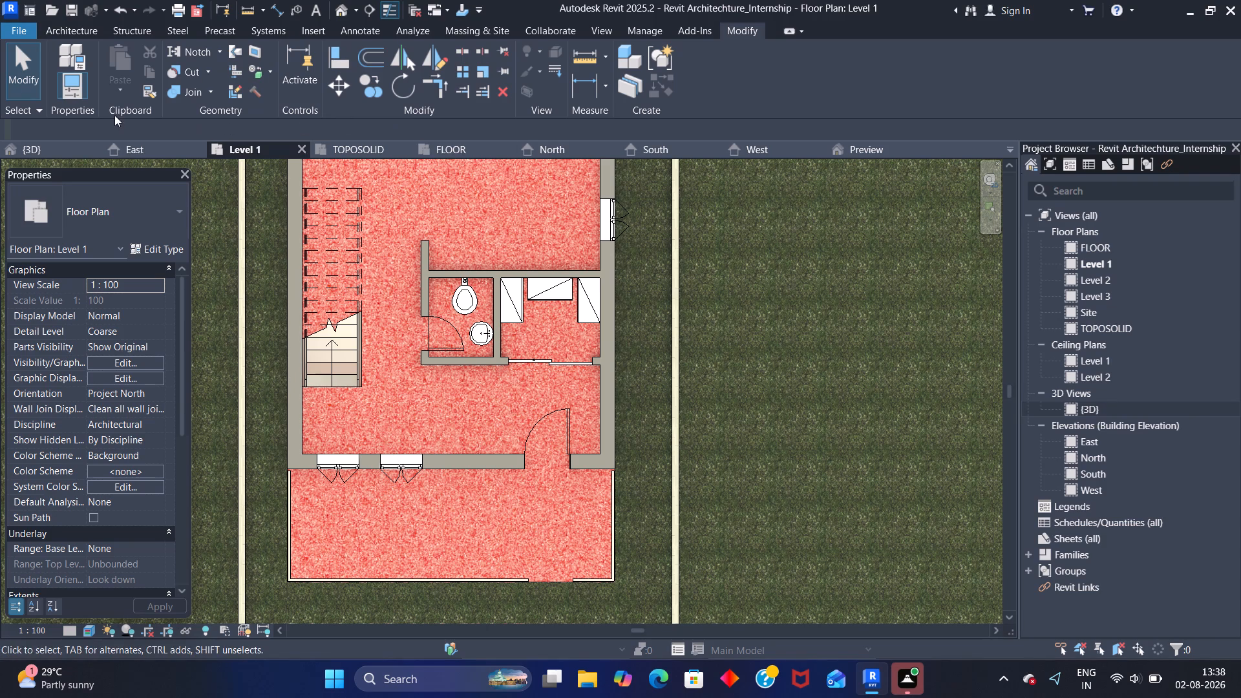
left_click(54, 147)
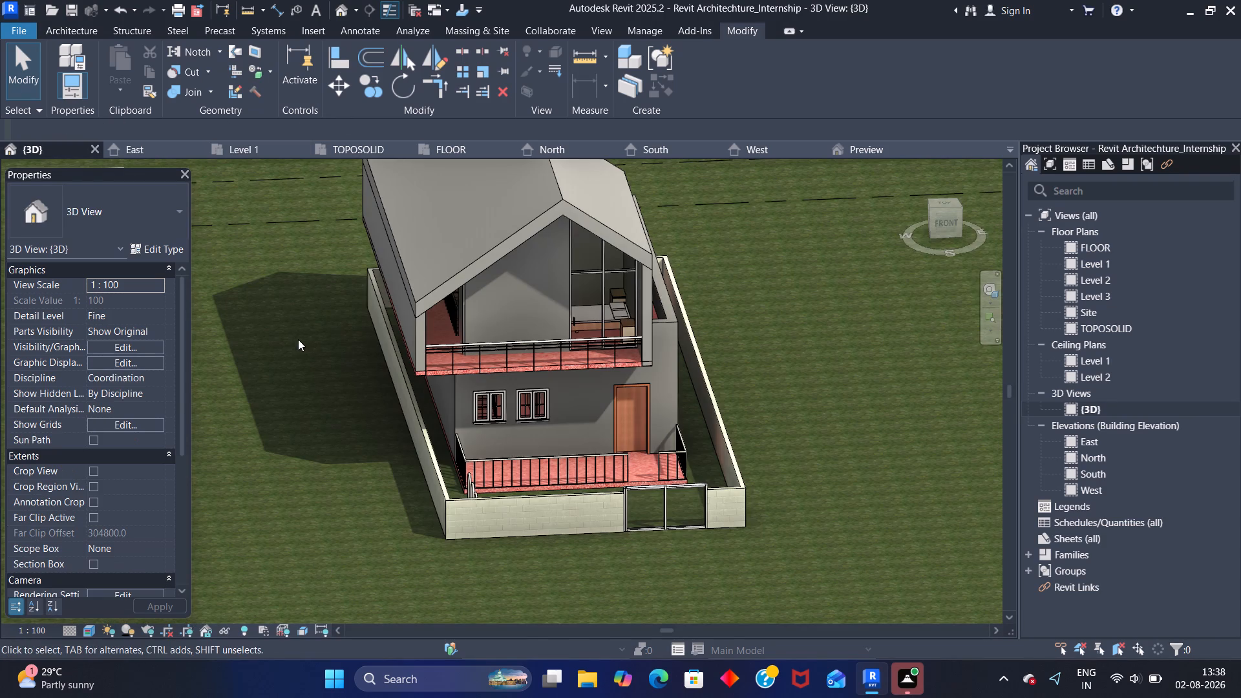
middle_click_drag(276, 393, 217, 362)
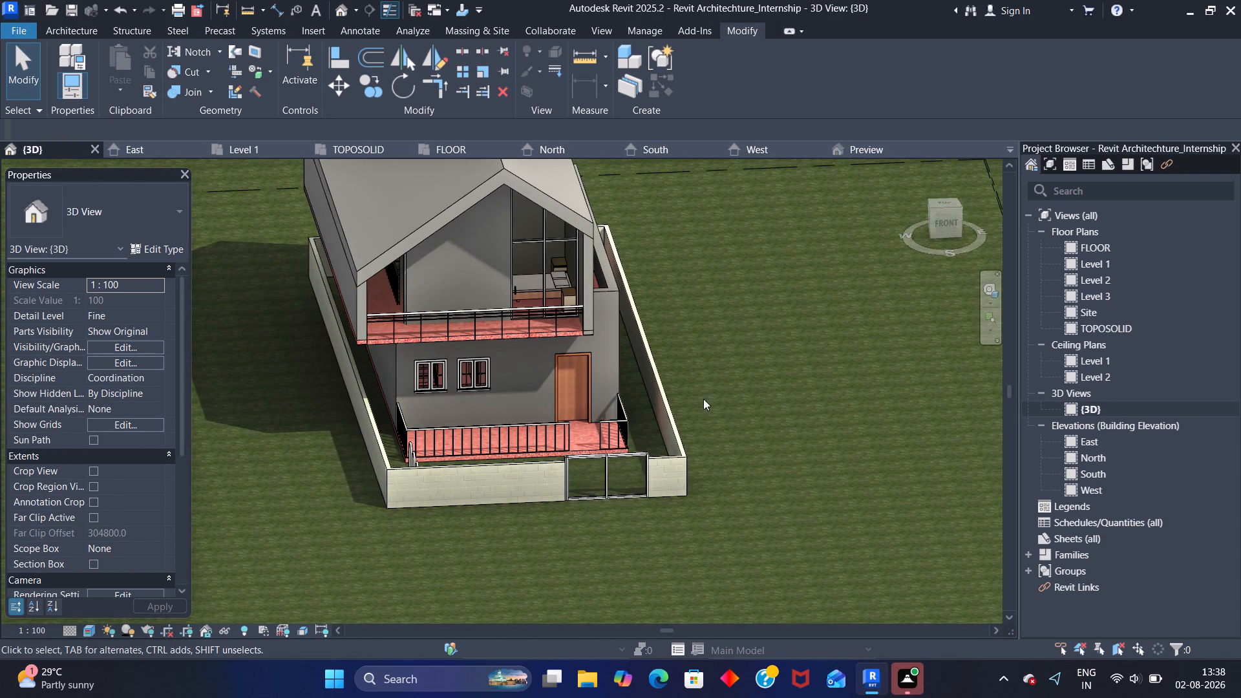
middle_click_drag(739, 363, 710, 481)
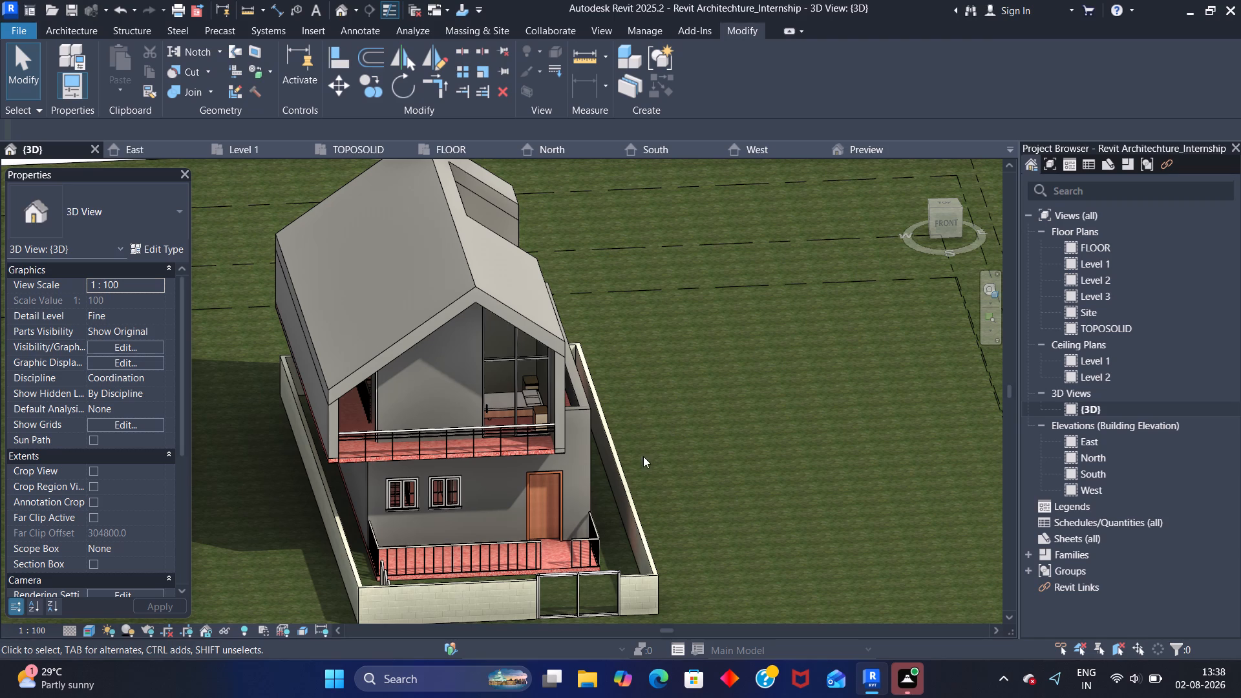
scroll(800, 379, "down", 1)
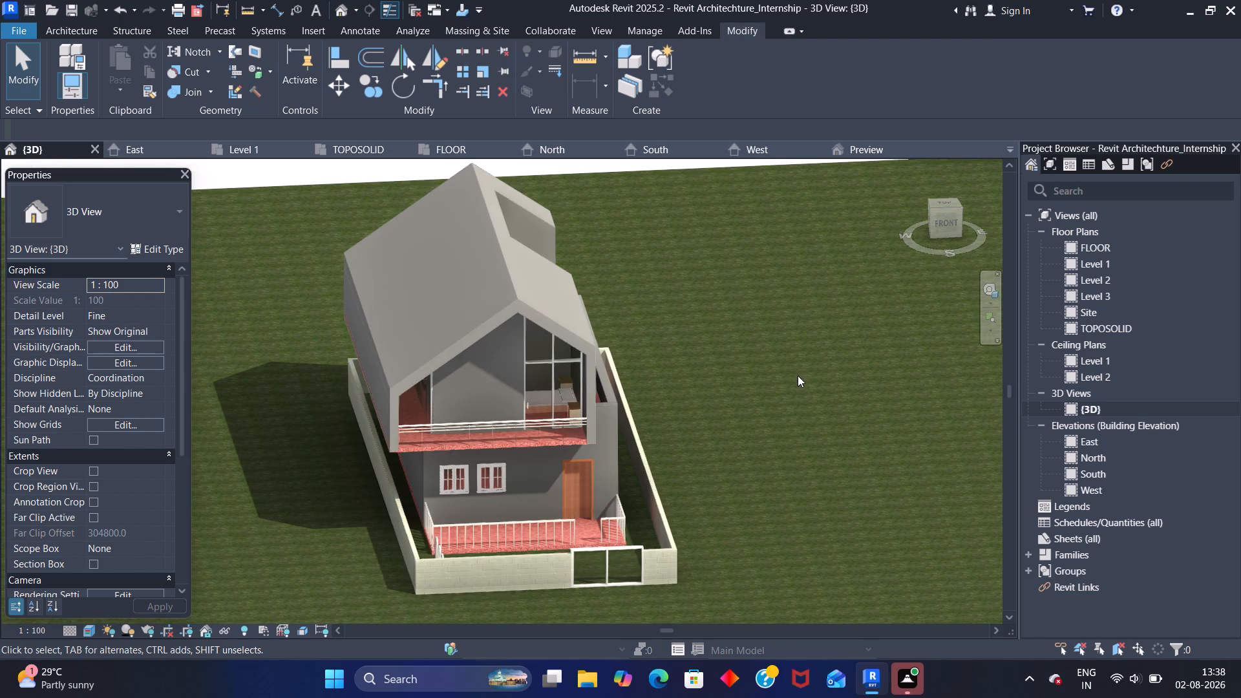
scroll(807, 364, "down", 3)
middle_click_drag(770, 485, 725, 454)
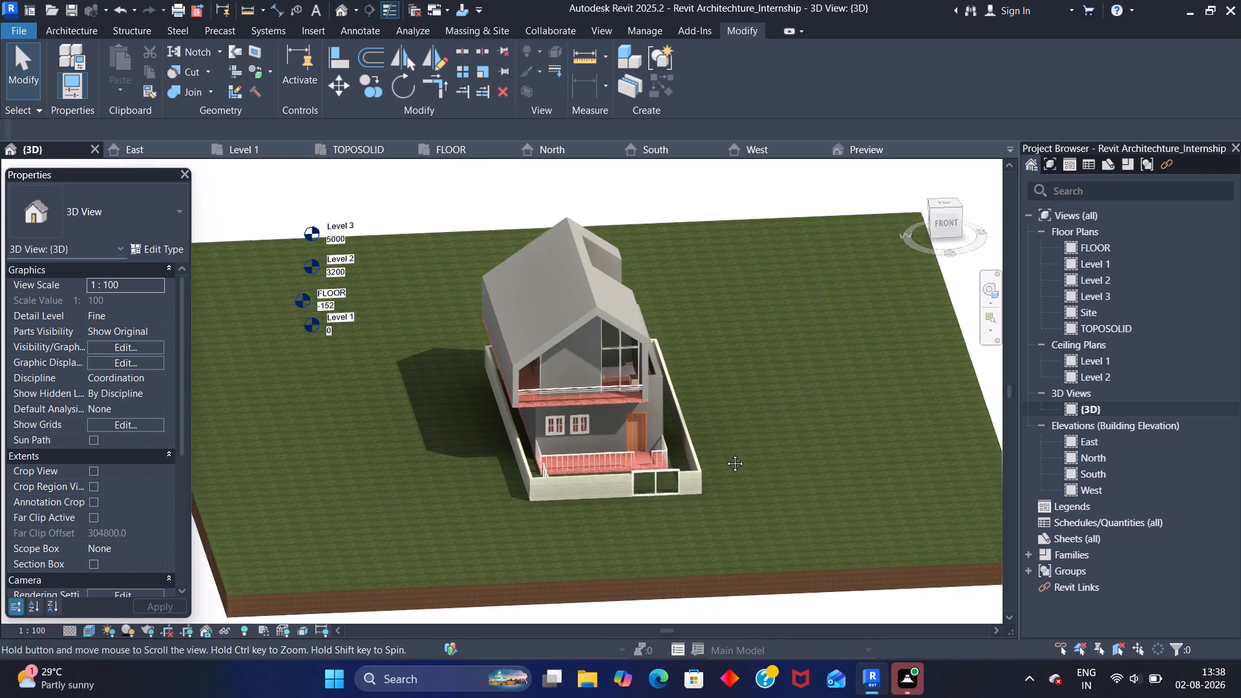
middle_click_drag(725, 454, 679, 405)
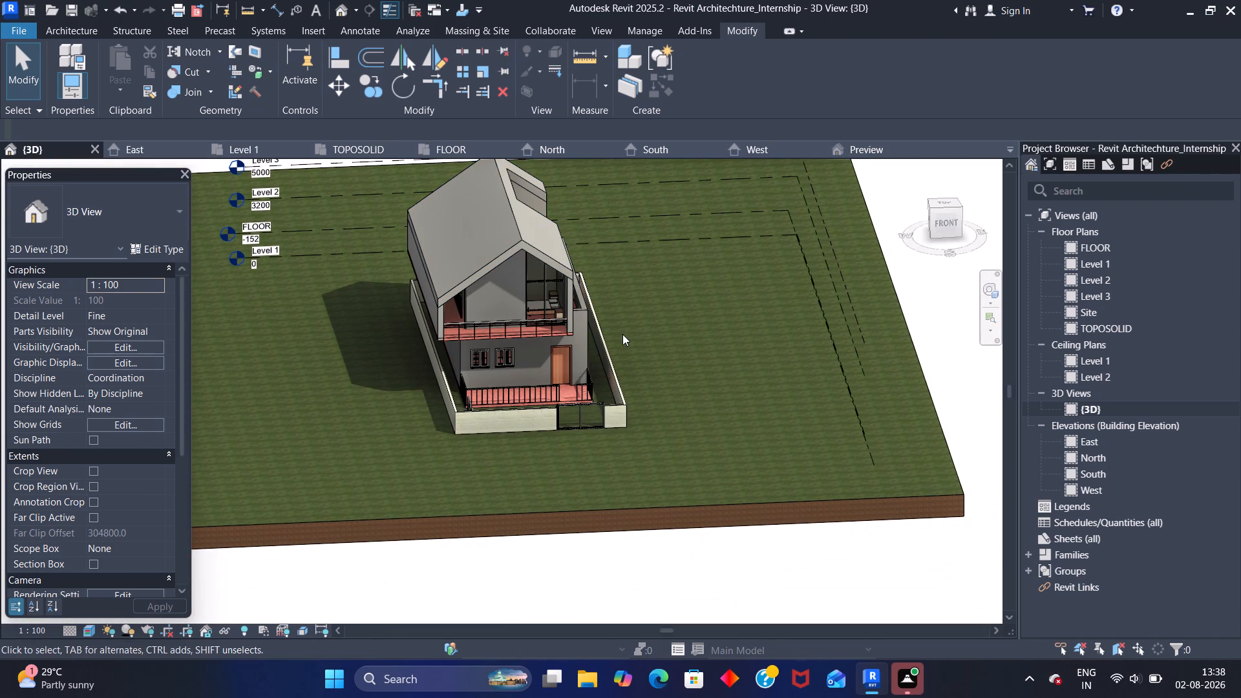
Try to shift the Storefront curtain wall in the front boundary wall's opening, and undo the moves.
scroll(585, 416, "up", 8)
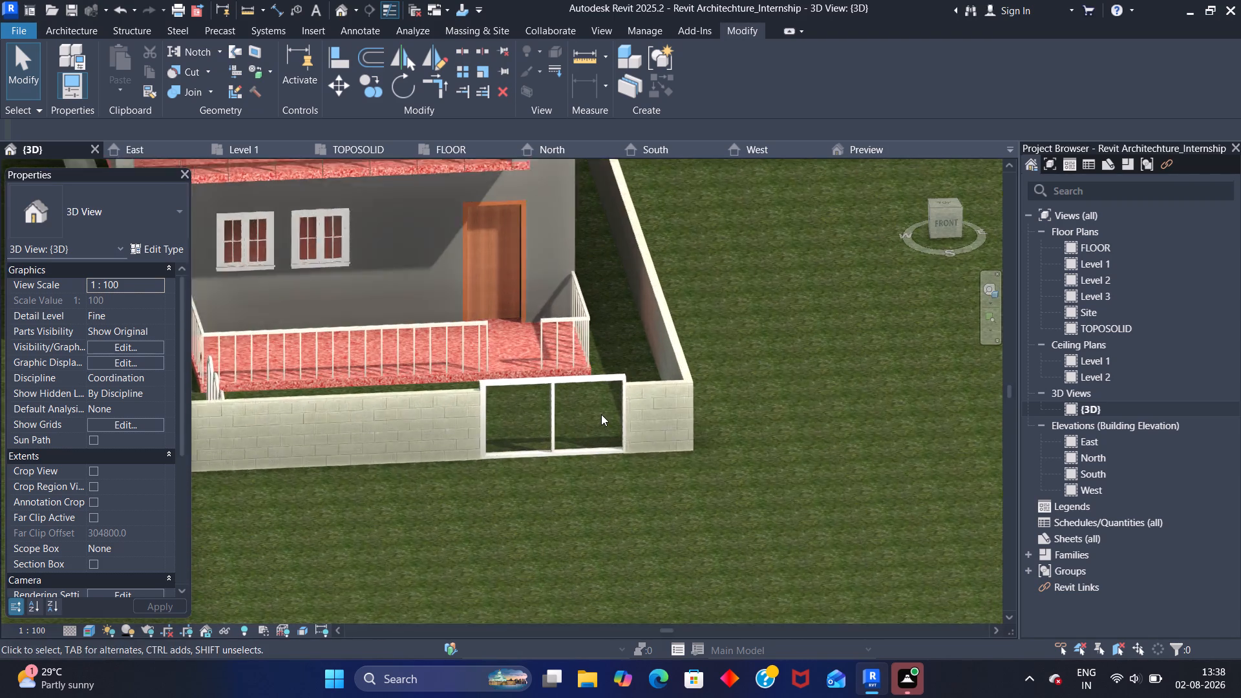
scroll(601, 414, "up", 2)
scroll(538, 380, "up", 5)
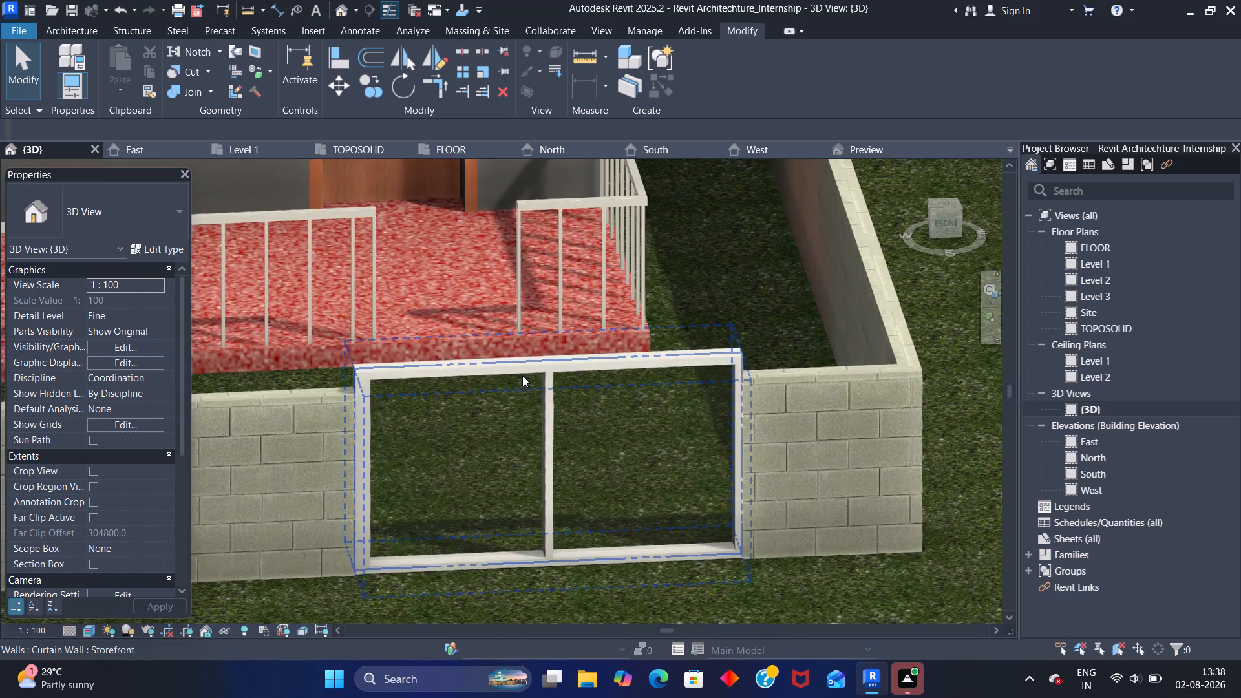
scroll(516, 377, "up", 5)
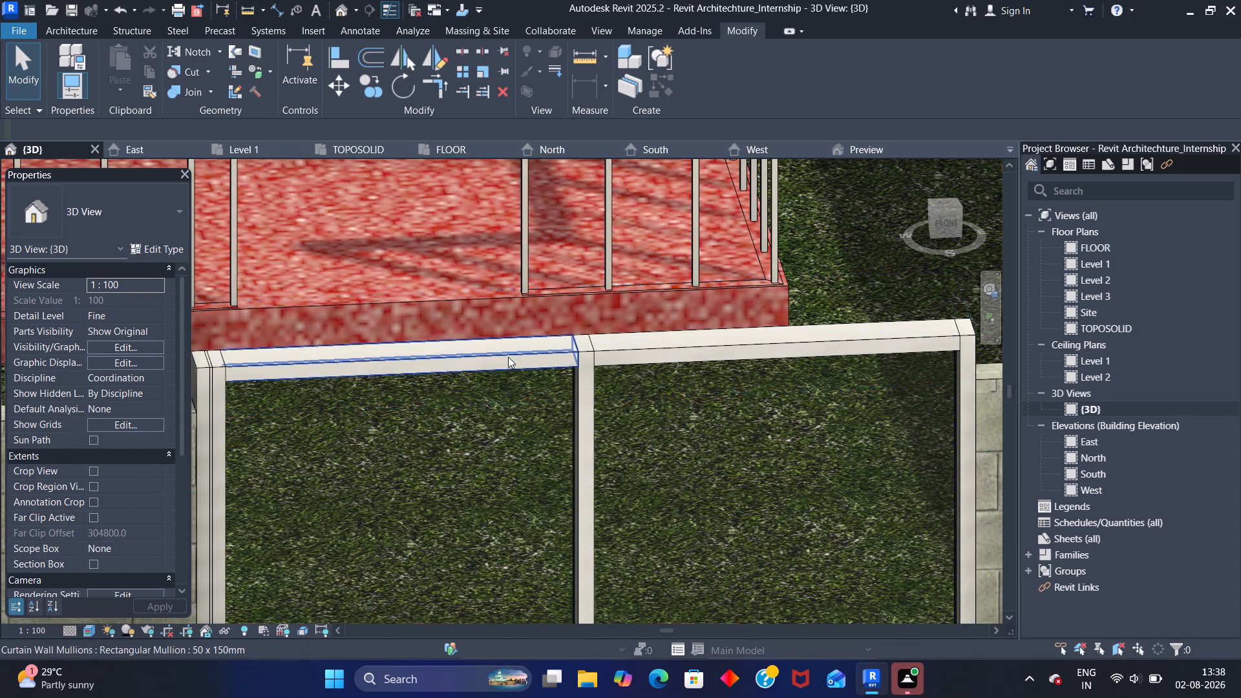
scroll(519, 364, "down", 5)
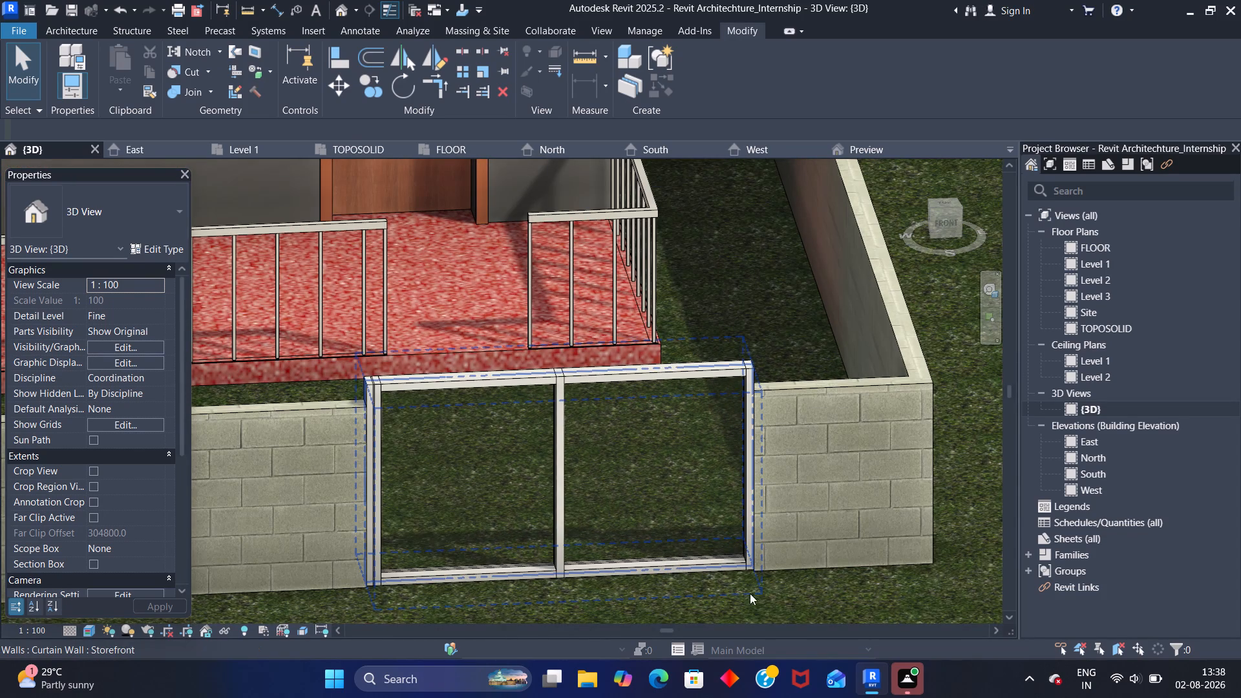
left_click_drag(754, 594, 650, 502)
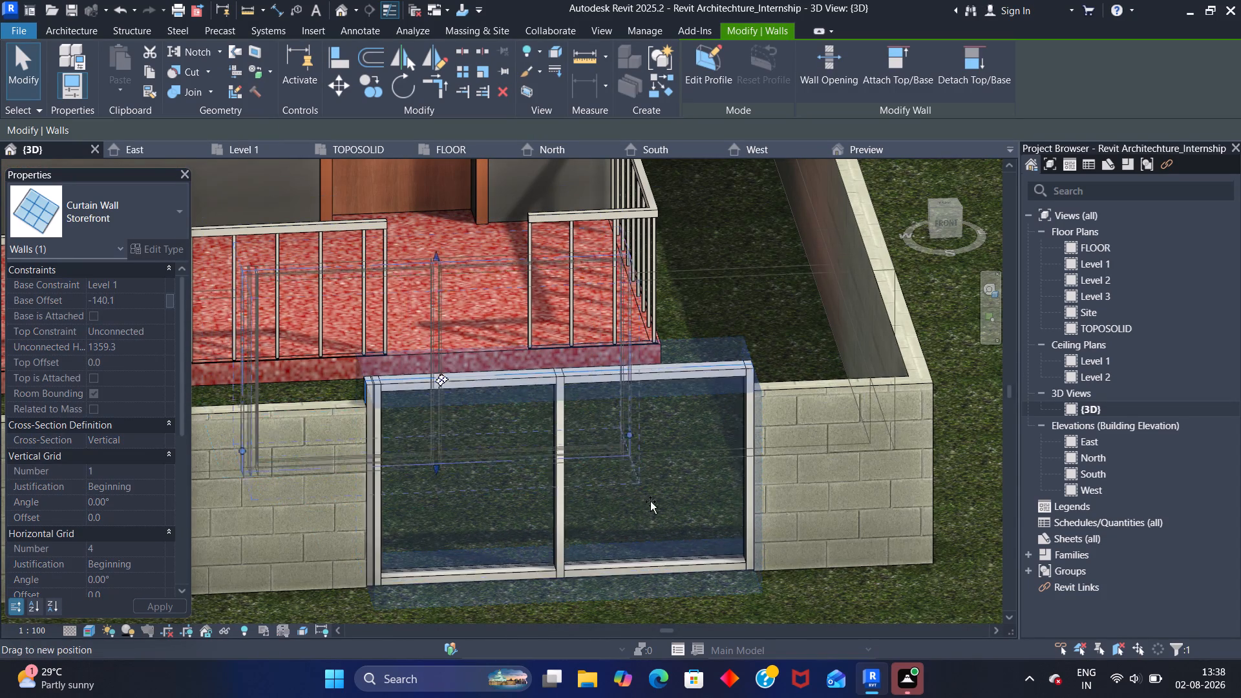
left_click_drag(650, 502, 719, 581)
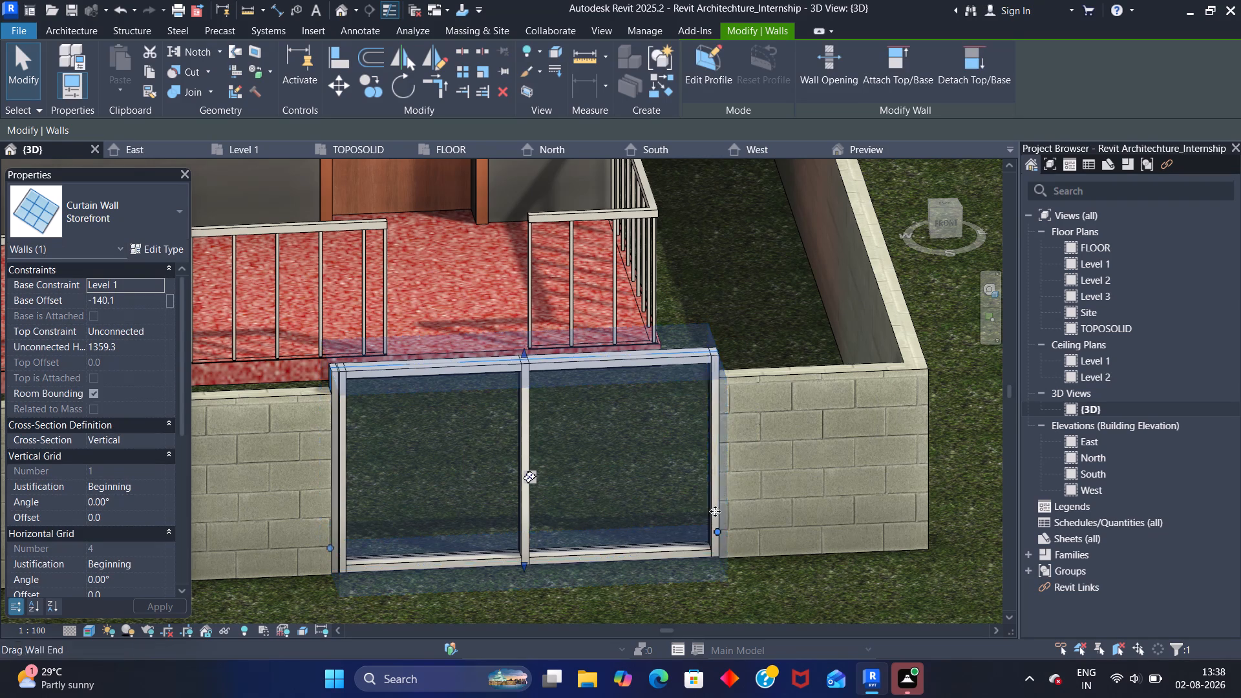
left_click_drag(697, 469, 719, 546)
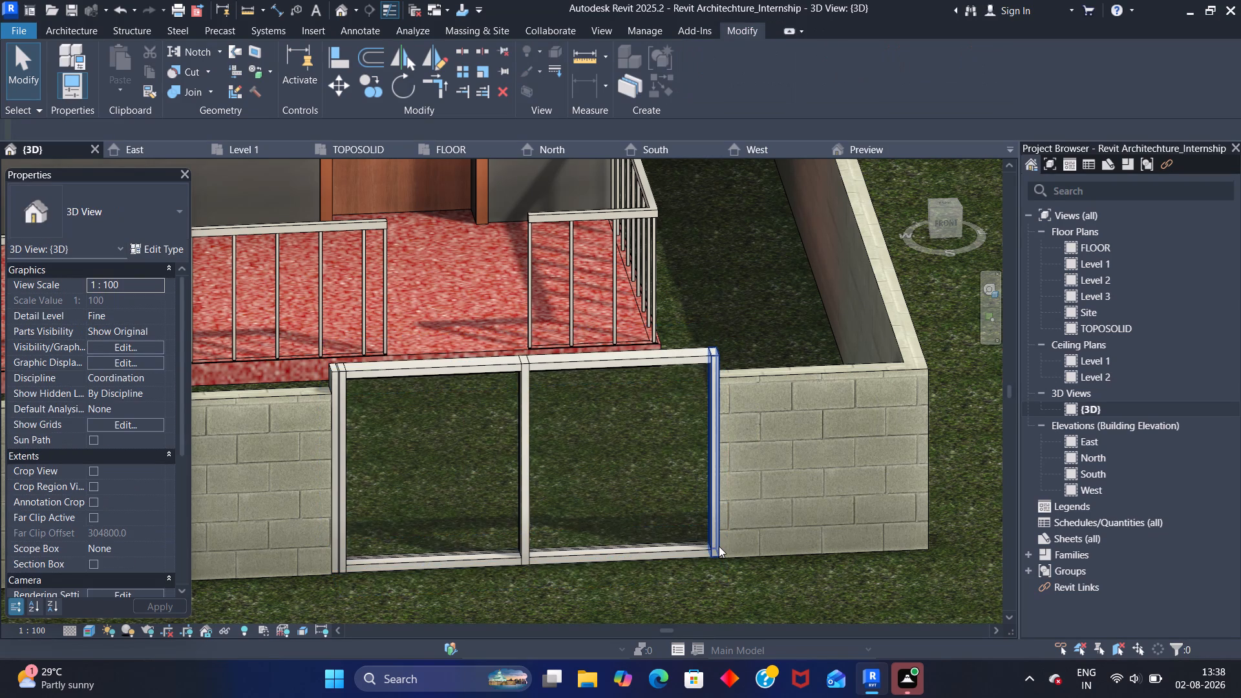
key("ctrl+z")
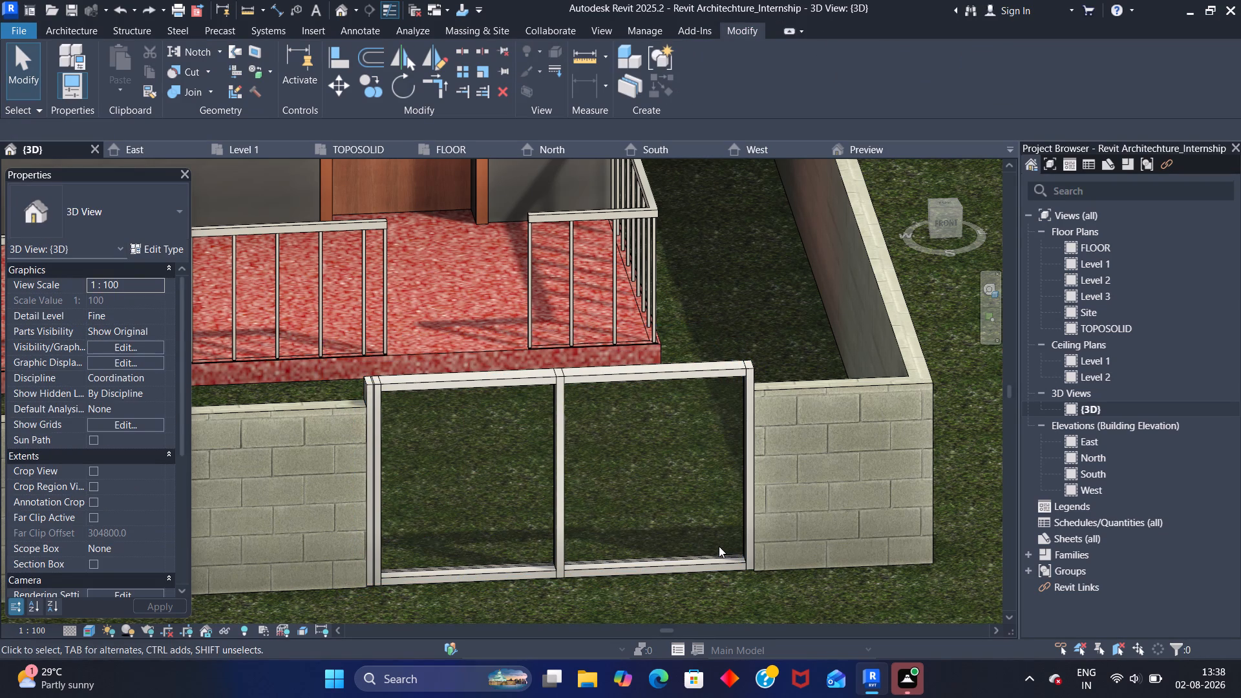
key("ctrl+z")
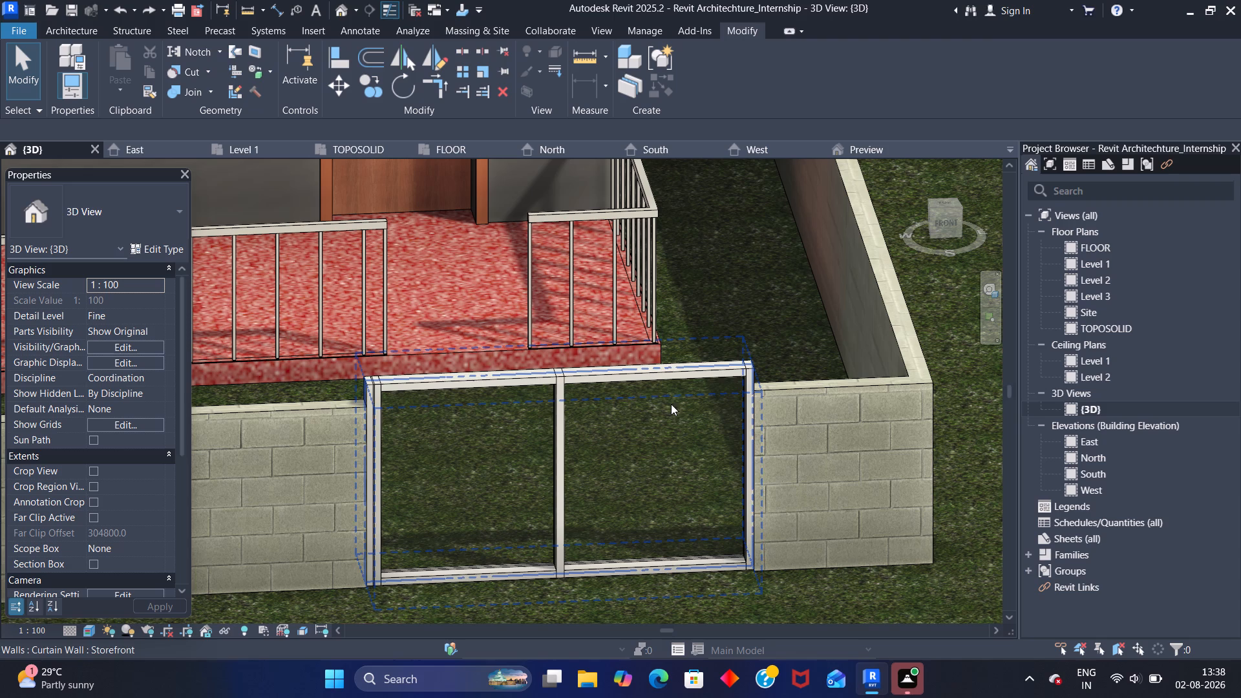
Delete the two-panel Storefront curtain wall from the opening in the front boundary wall.
left_click(654, 369)
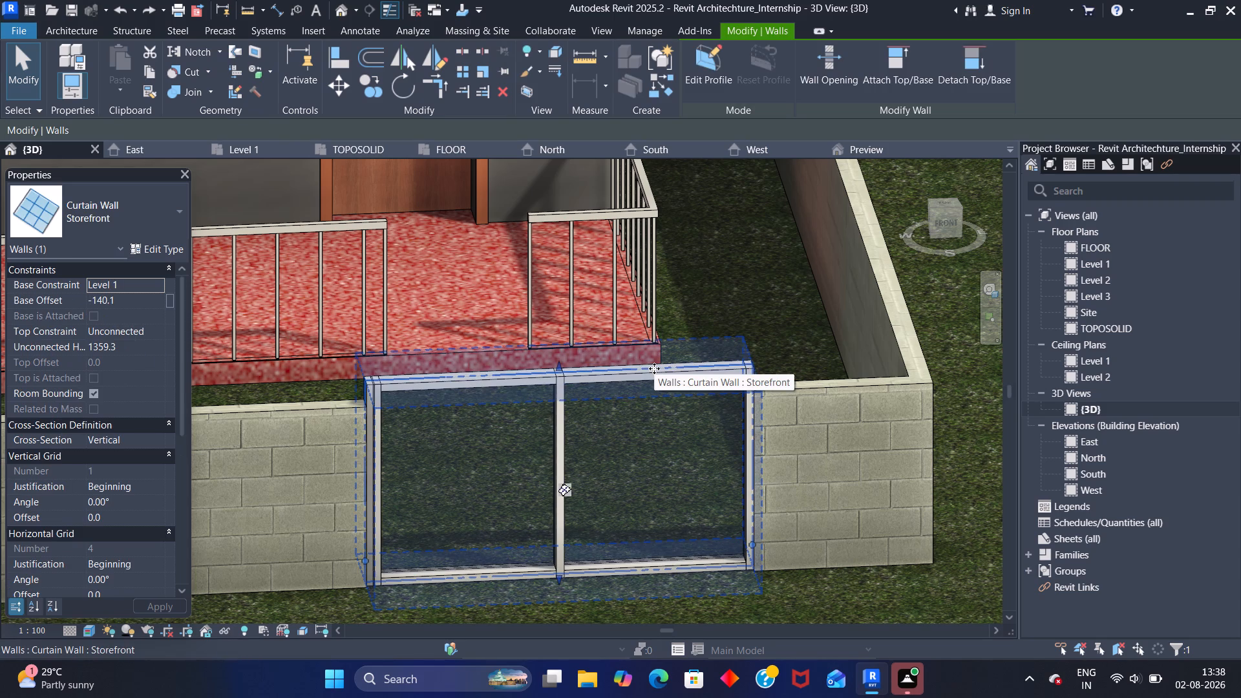
key("Delete")
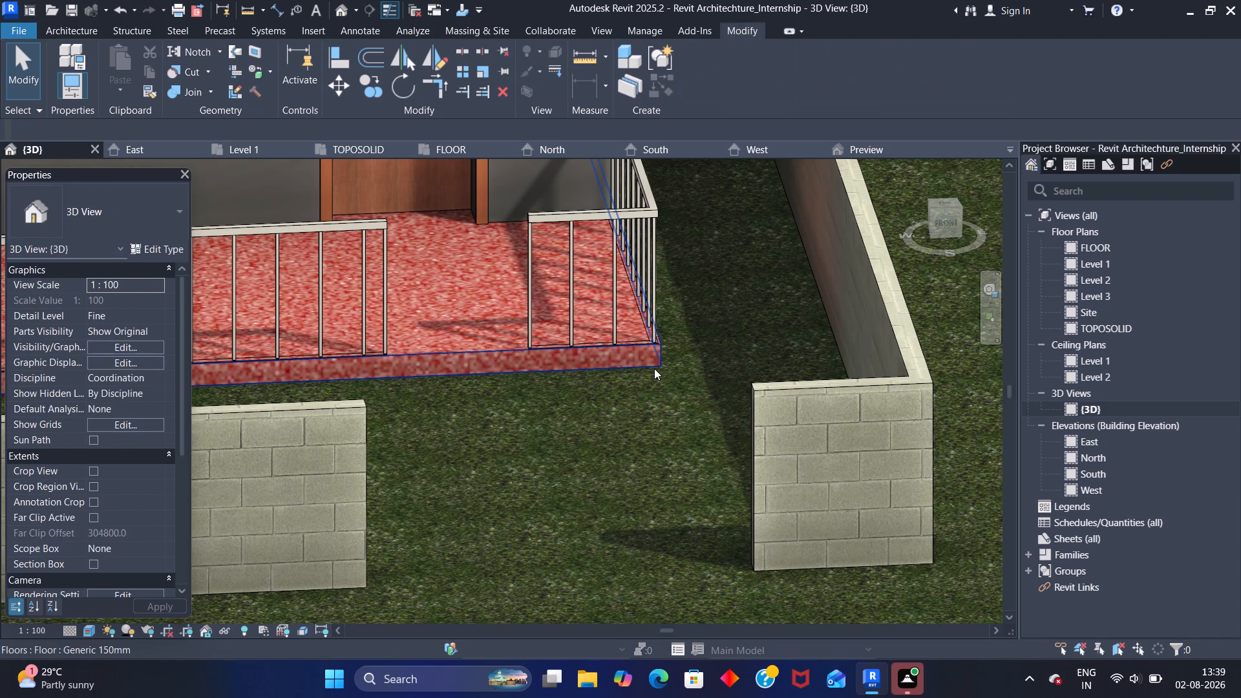
Examine the front boundary wall, porch and balcony in the 3D view, and the toilet room in the Level 1 plan.
scroll(648, 430, "down", 3)
middle_click_drag(559, 399, 542, 521)
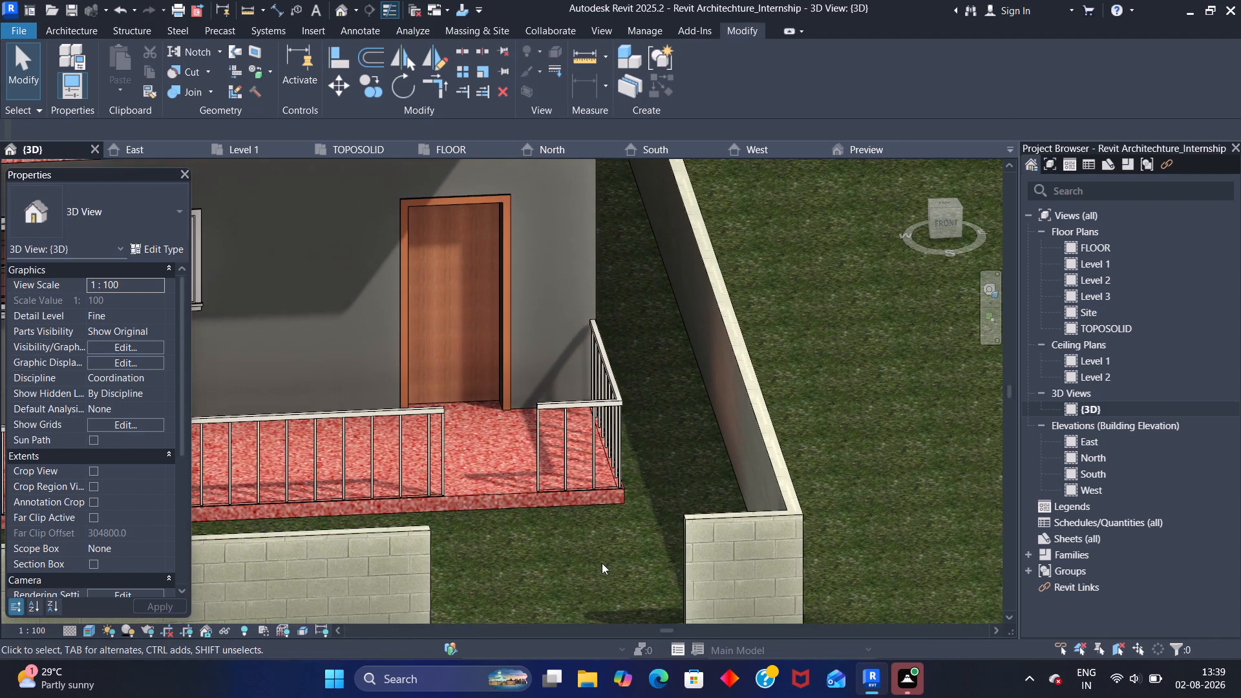
scroll(604, 512, "down", 2)
scroll(536, 485, "down", 1)
middle_click_drag(536, 485, 870, 517)
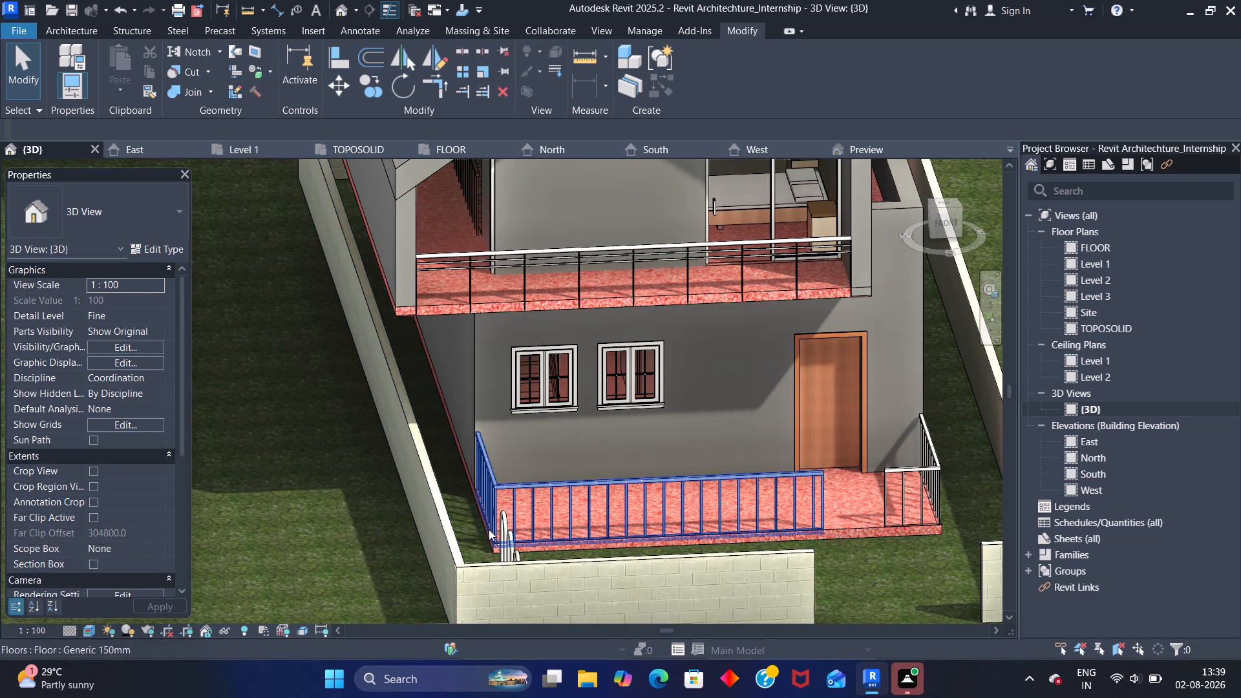
scroll(451, 446, "down", 3)
scroll(472, 545, "up", 9)
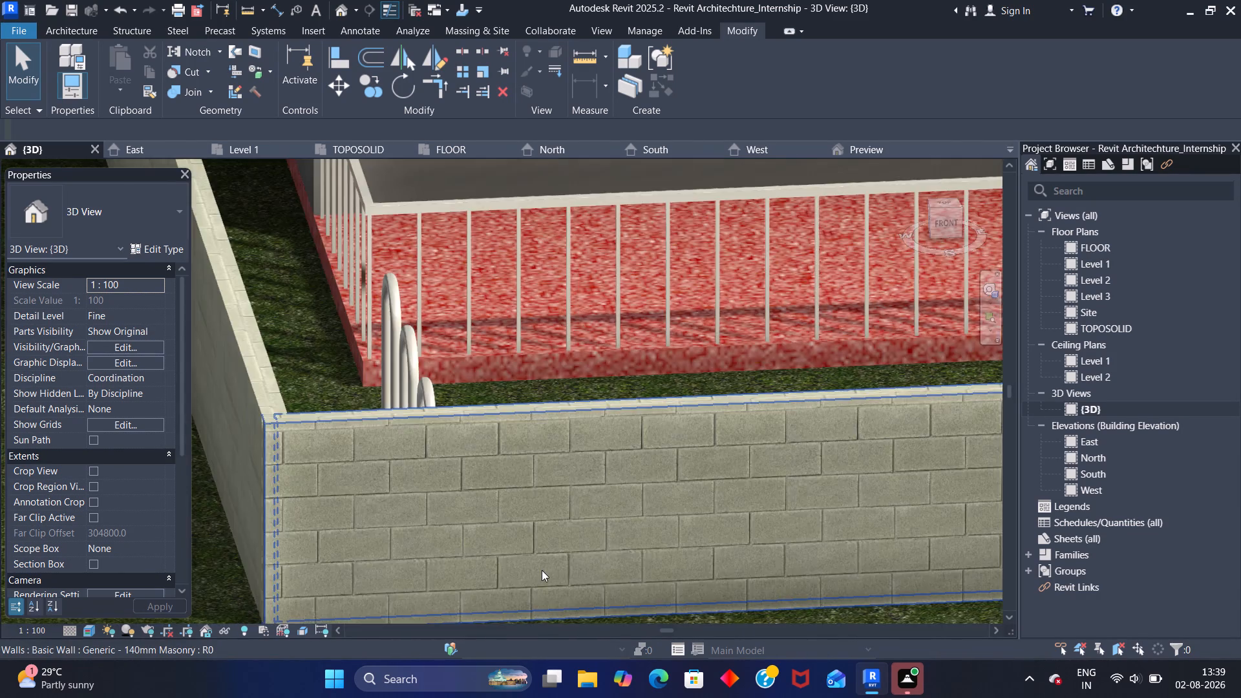
scroll(542, 570, "up", 4)
scroll(542, 570, "down", 13)
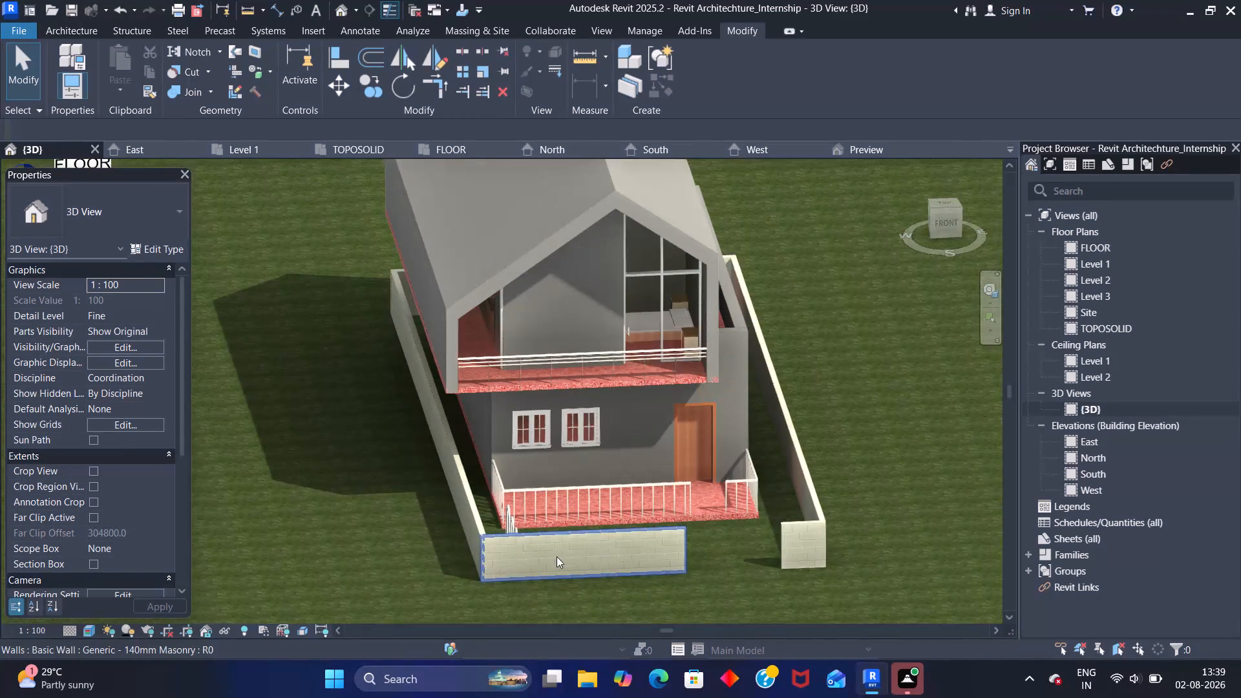
scroll(557, 556, "down", 2)
scroll(747, 605, "down", 2)
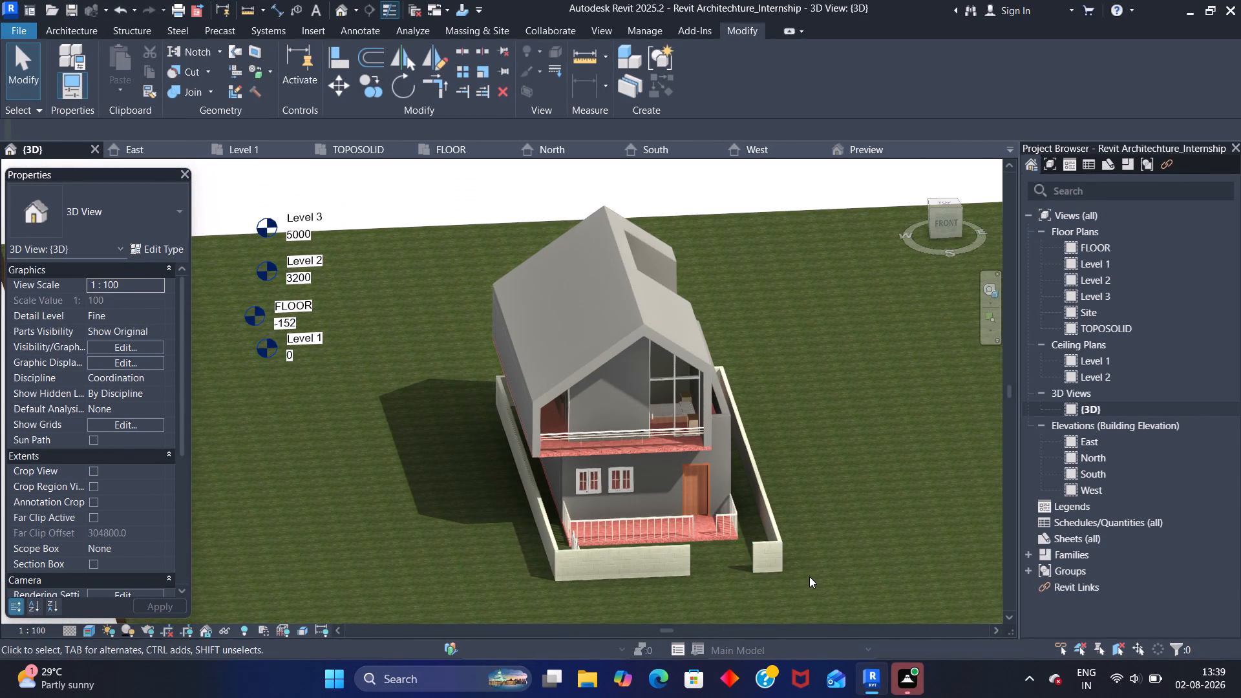
middle_click_drag(809, 576, 721, 555)
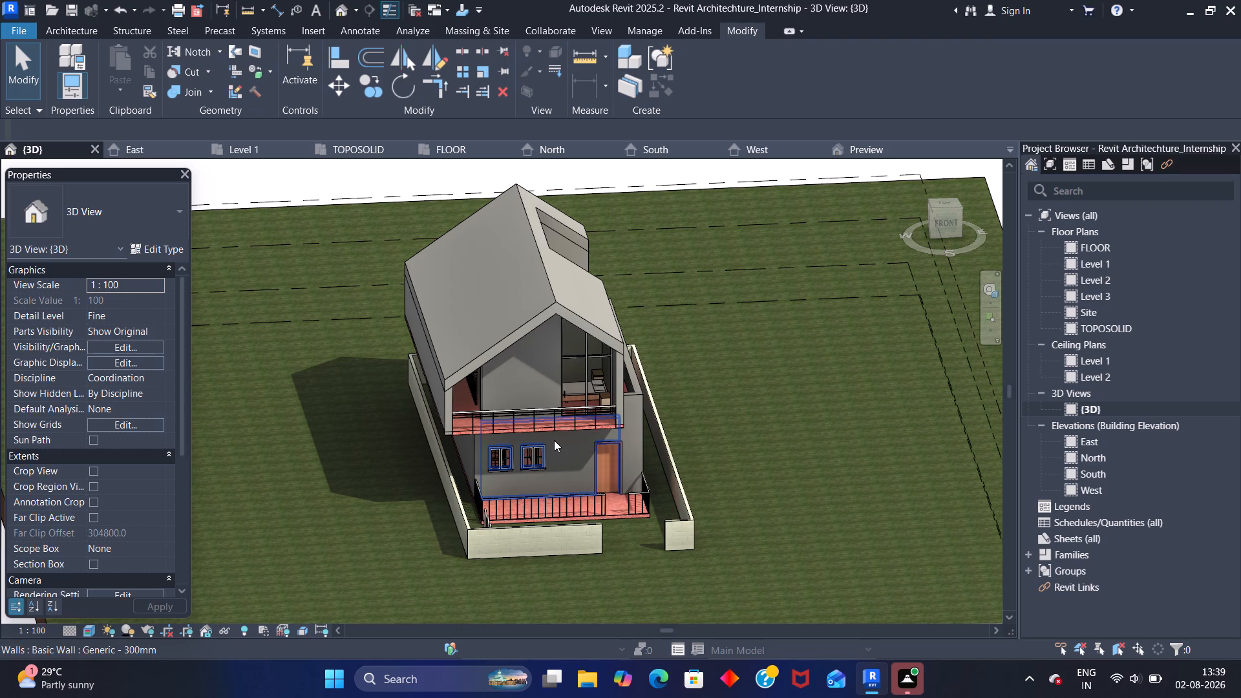
scroll(571, 395, "up", 5)
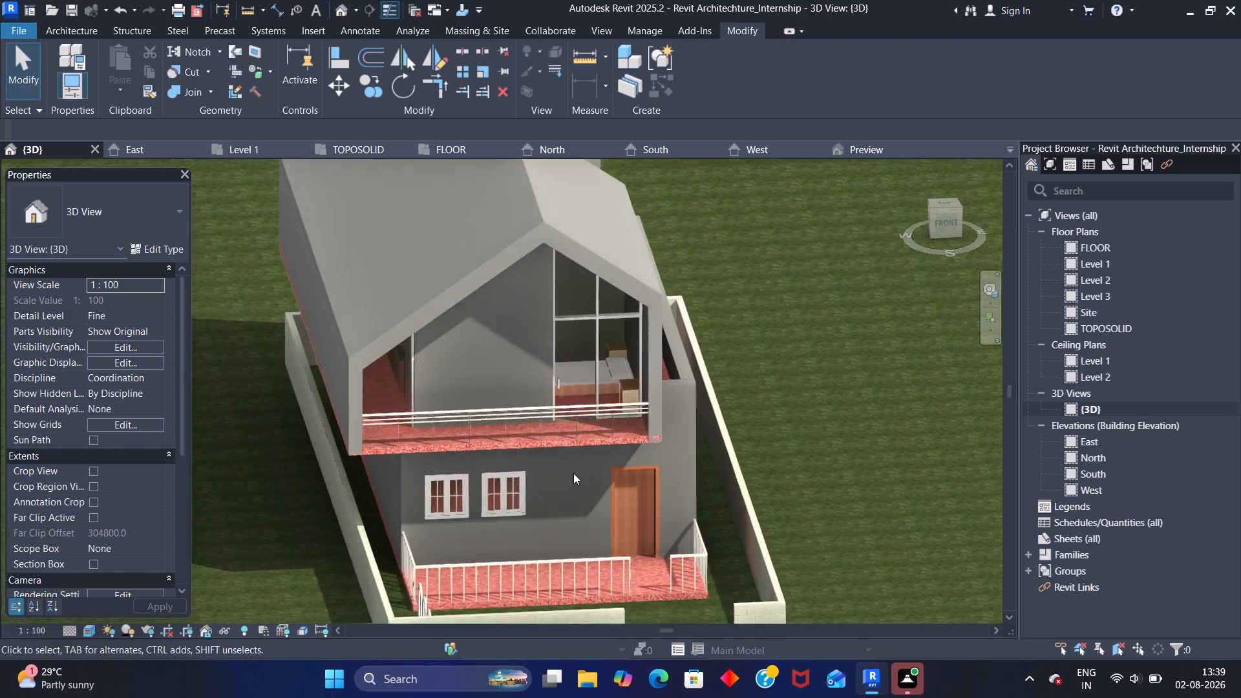
scroll(573, 473, "up", 6)
scroll(588, 436, "down", 2)
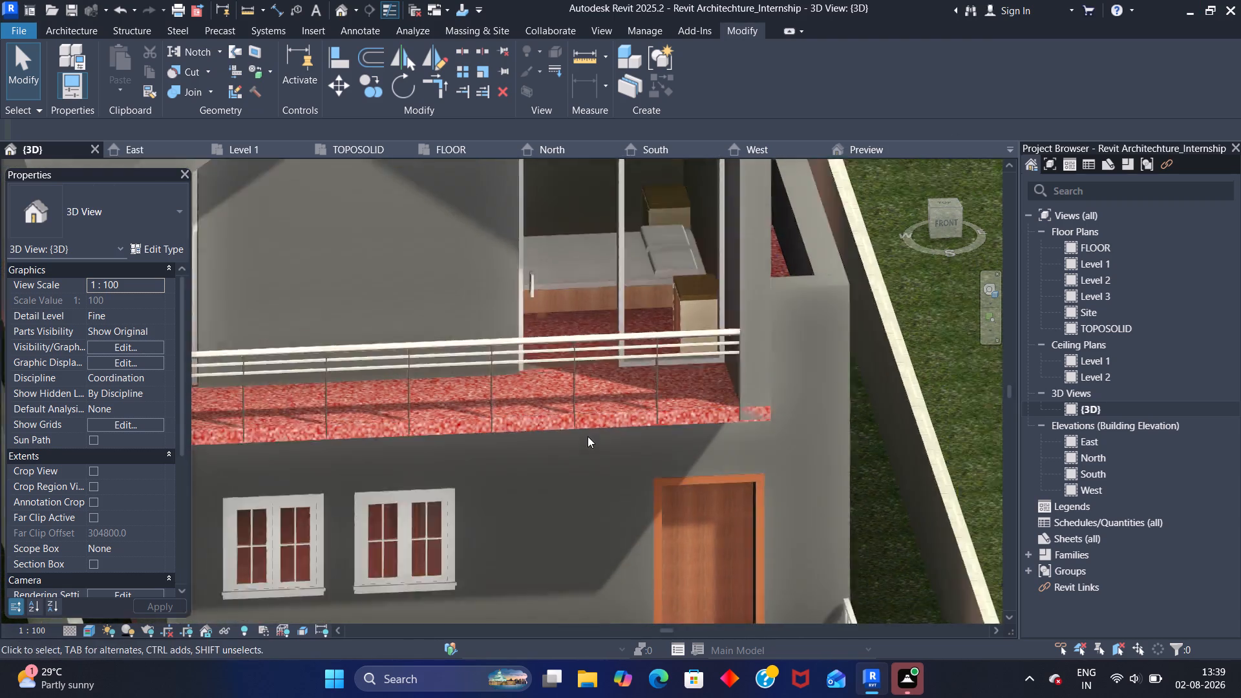
scroll(588, 436, "down", 5)
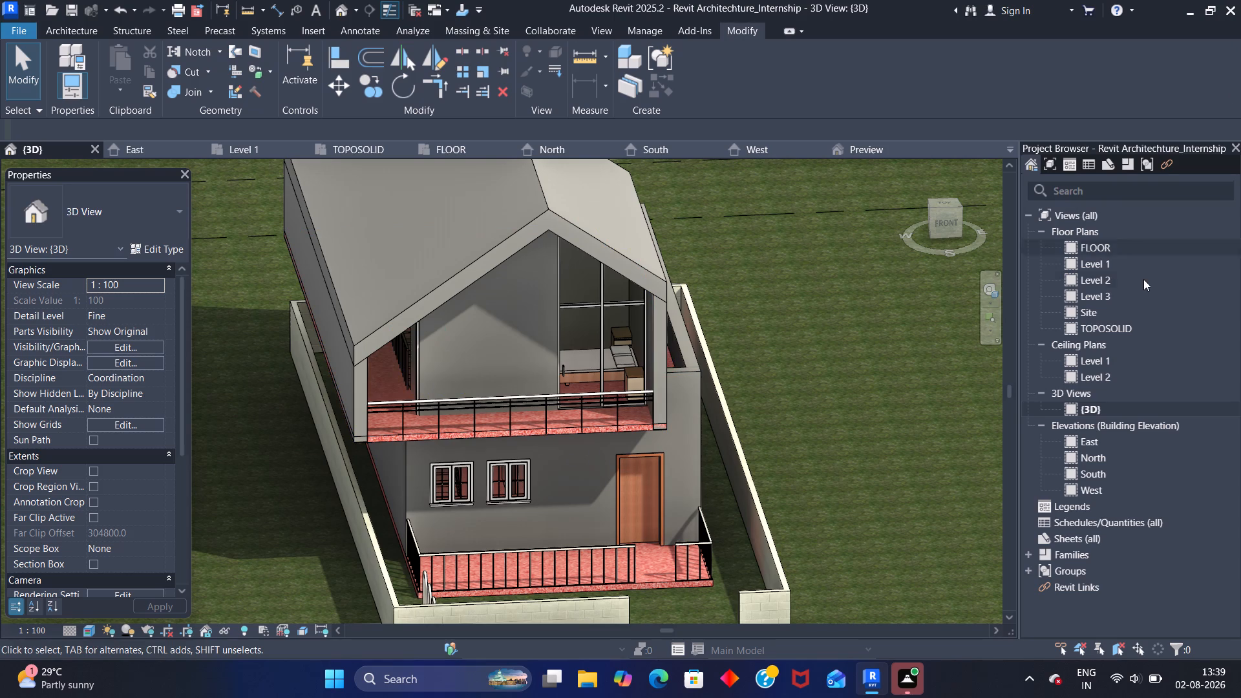
double_click(1119, 268)
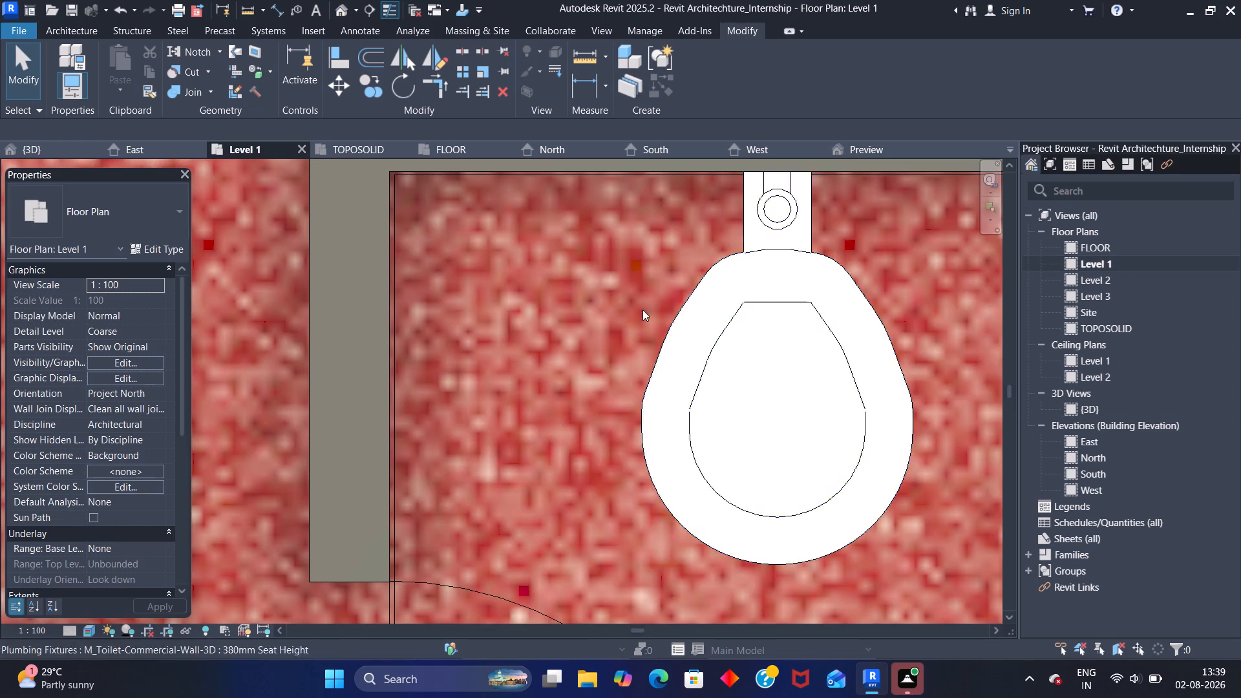
scroll(637, 310, "down", 6)
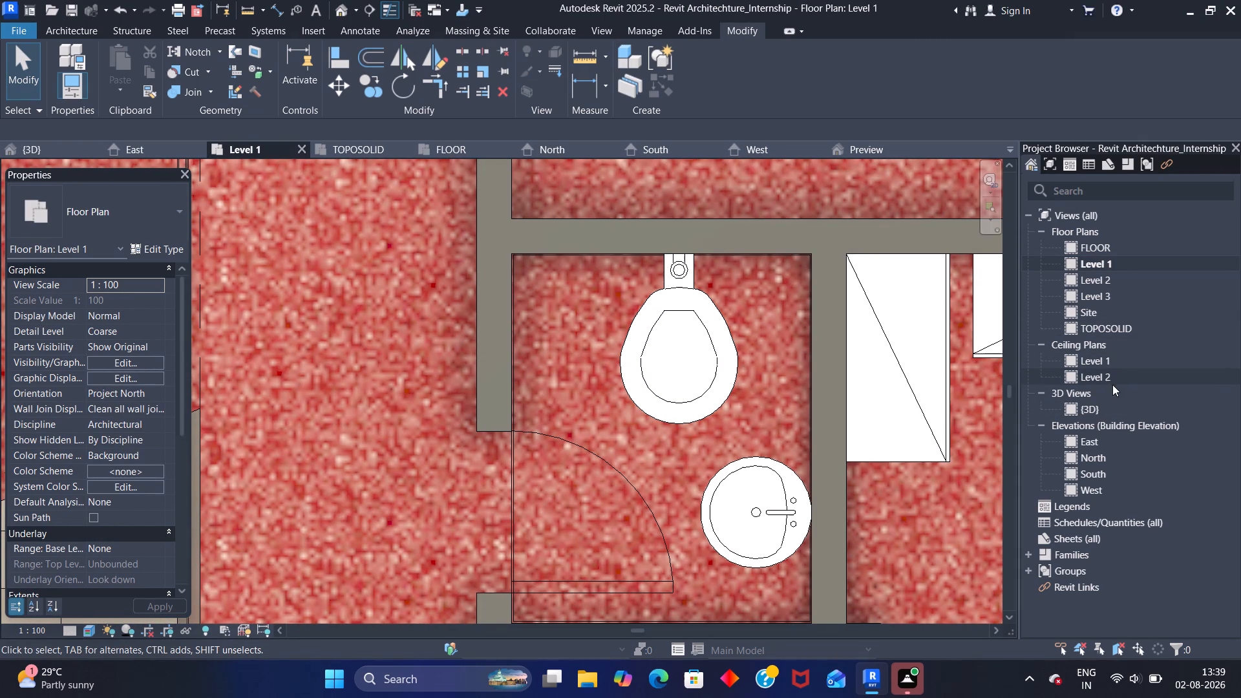
triple_click(1112, 412)
scroll(945, 433, "down", 1)
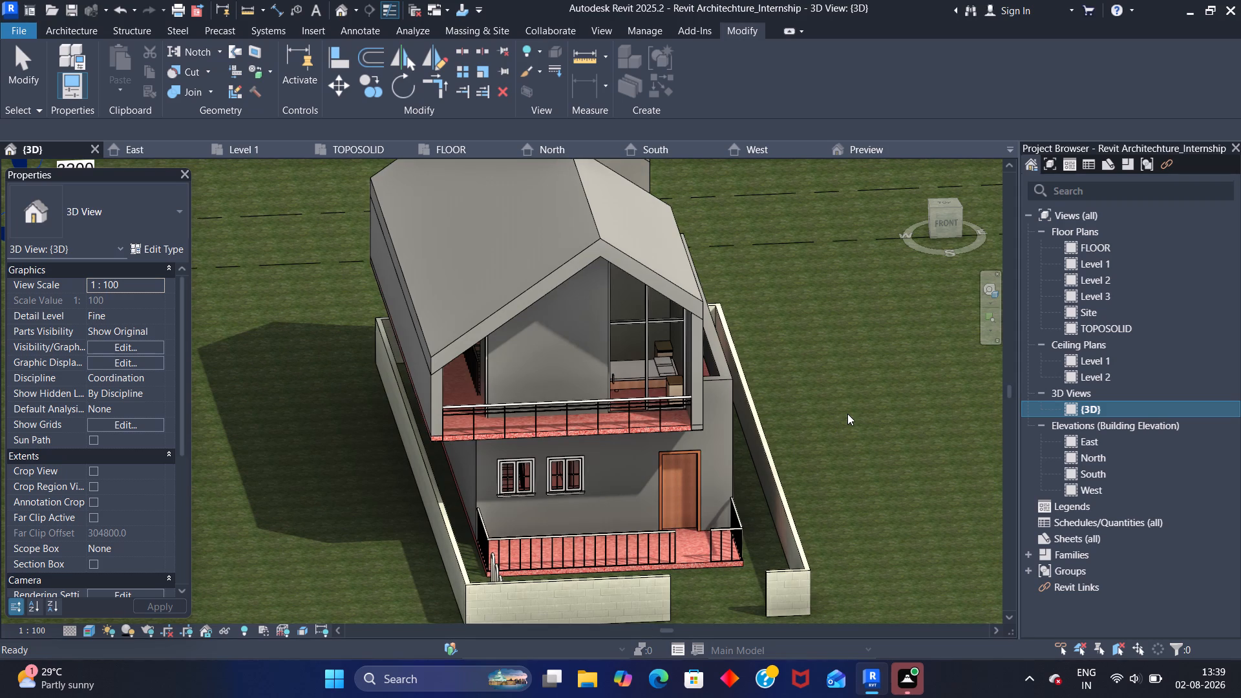
scroll(1203, 478, "down", 1)
middle_click_drag(939, 440, 856, 418, "shift")
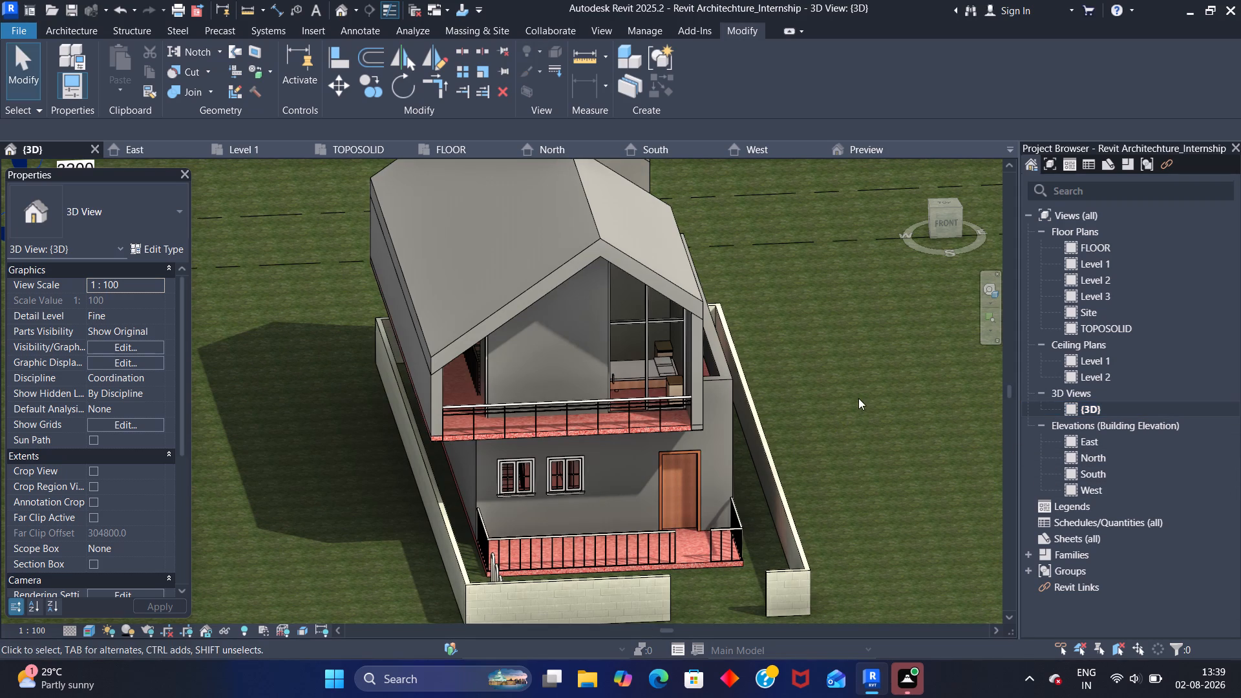
Examine the house's front, roof and side wall in the 3D view.
middle_click_drag(865, 390, 745, 362, "shift")
middle_click_drag(906, 412, 554, 348)
middle_click_drag(727, 275, 684, 374)
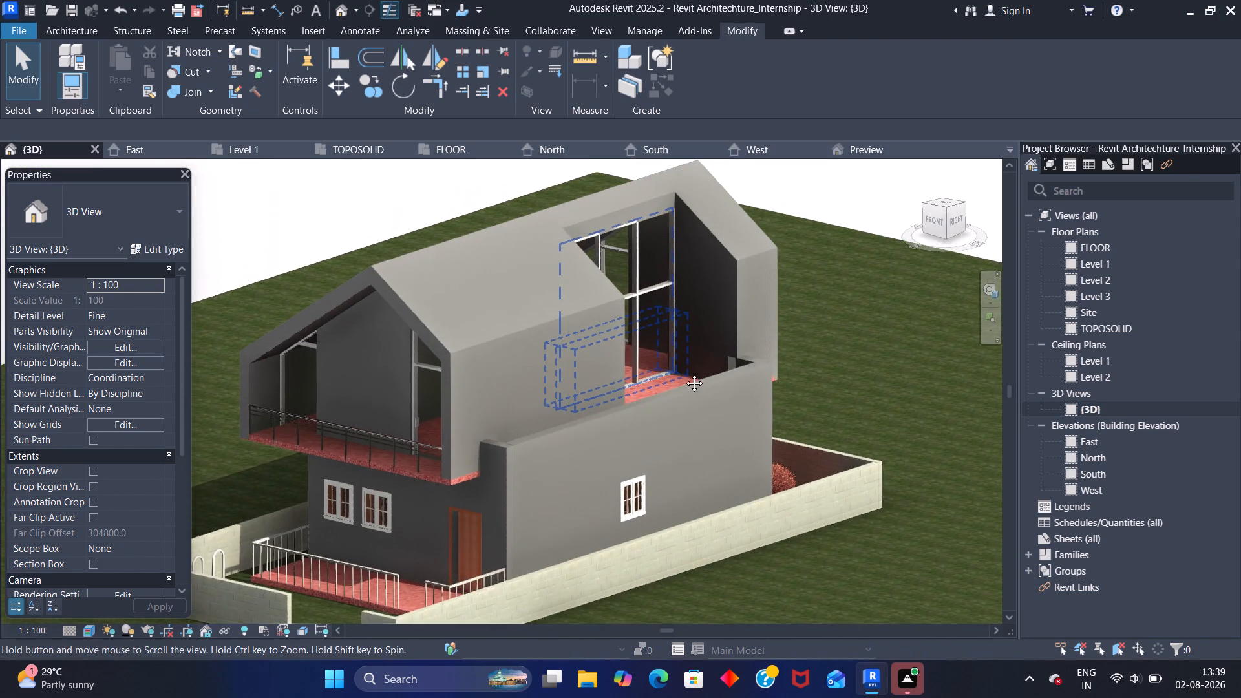
middle_click_drag(684, 374, 684, 374)
scroll(684, 374, "up", 3)
scroll(655, 445, "down", 3)
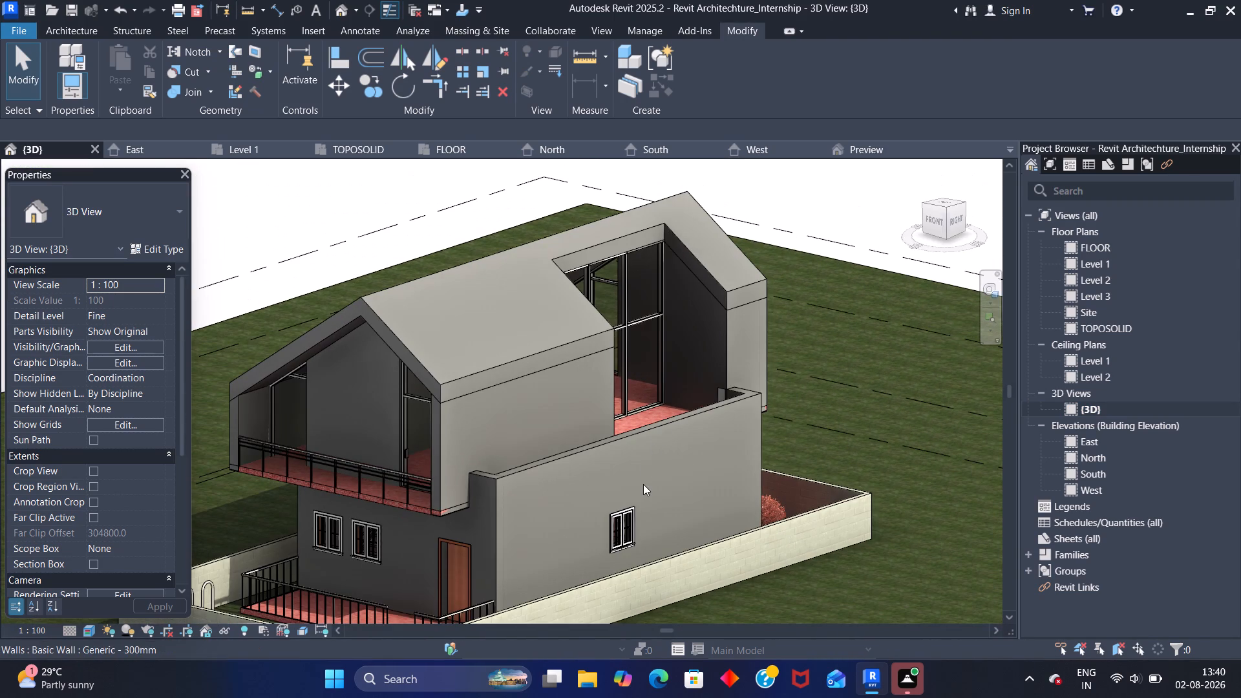
middle_click_drag(570, 471, 723, 474, "shift")
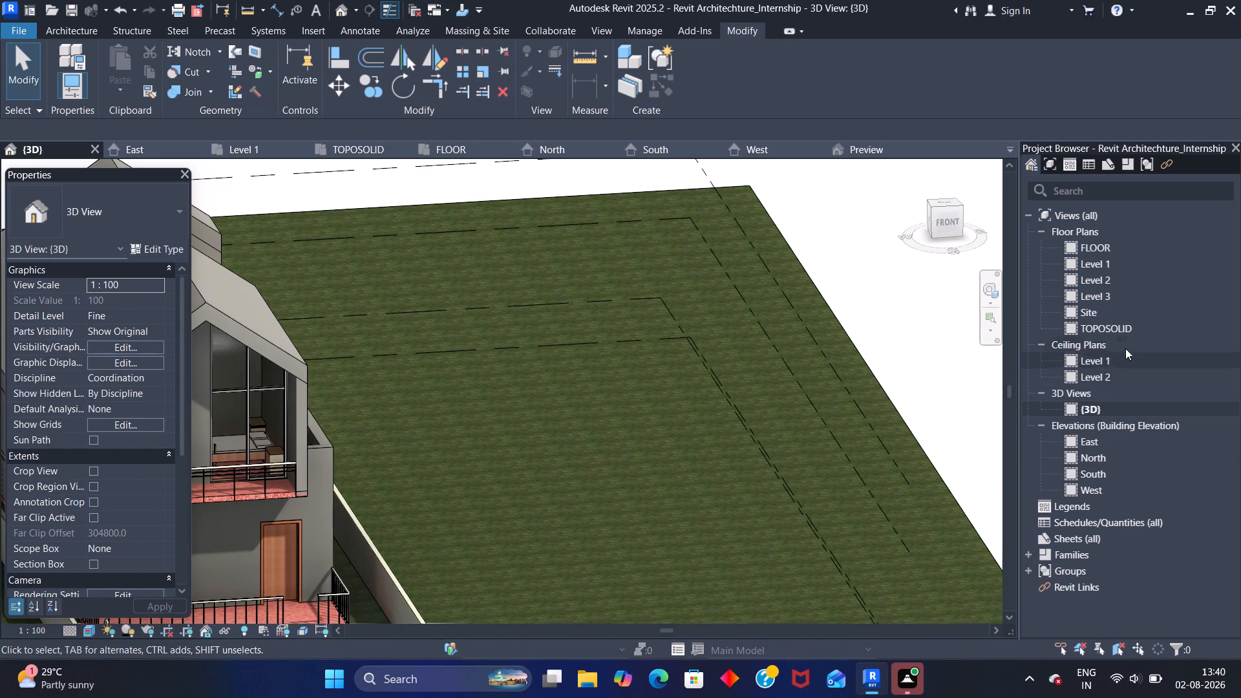
Open the Level 1 floor plan and examine the toilet room, the stair area and the overall site layout.
double_click(1123, 268)
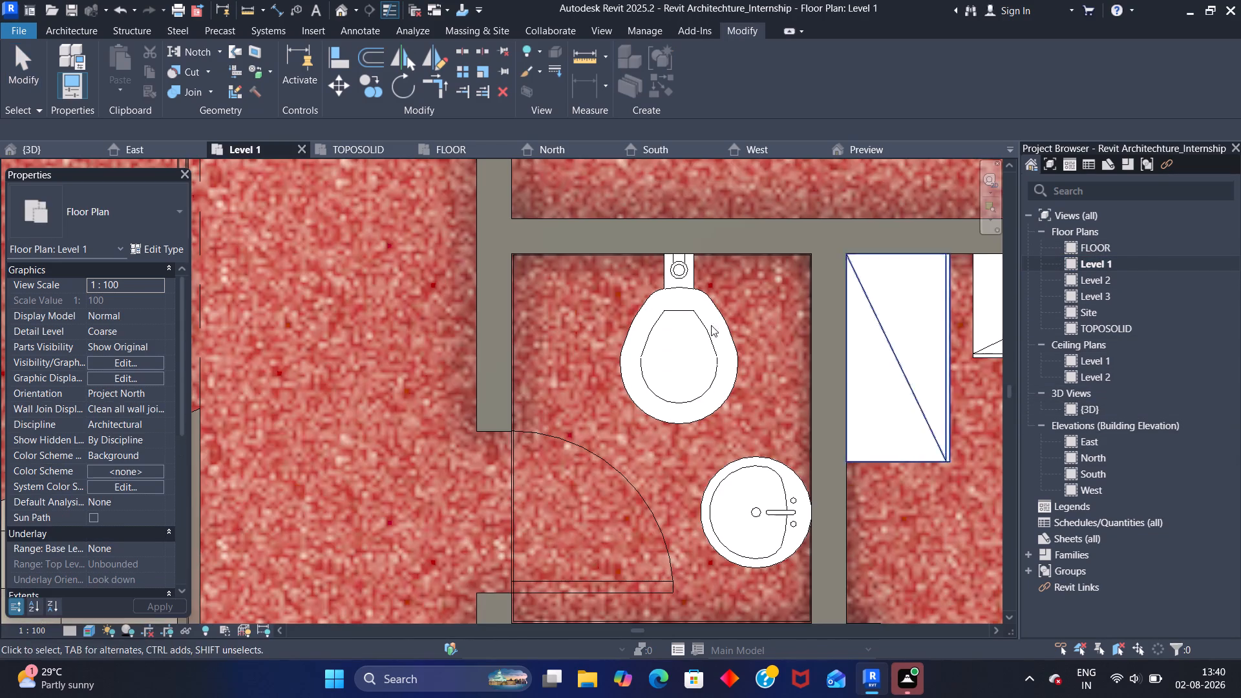
scroll(520, 393, "down", 10)
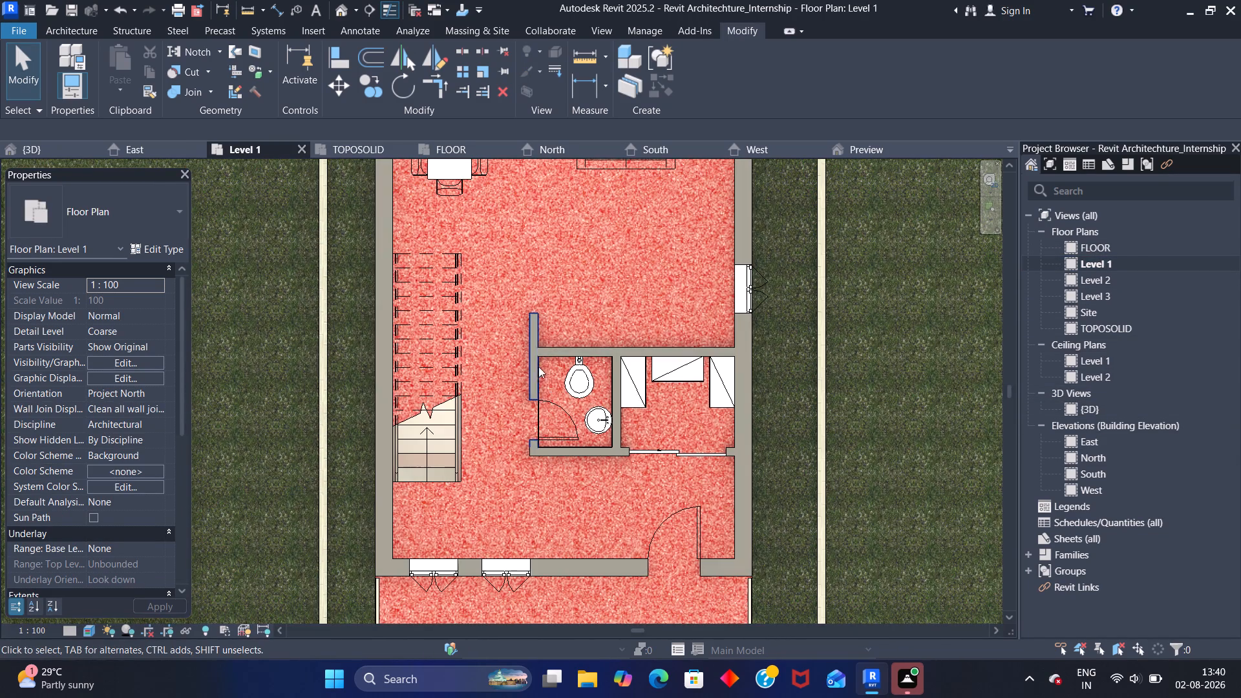
scroll(530, 350, "down", 2)
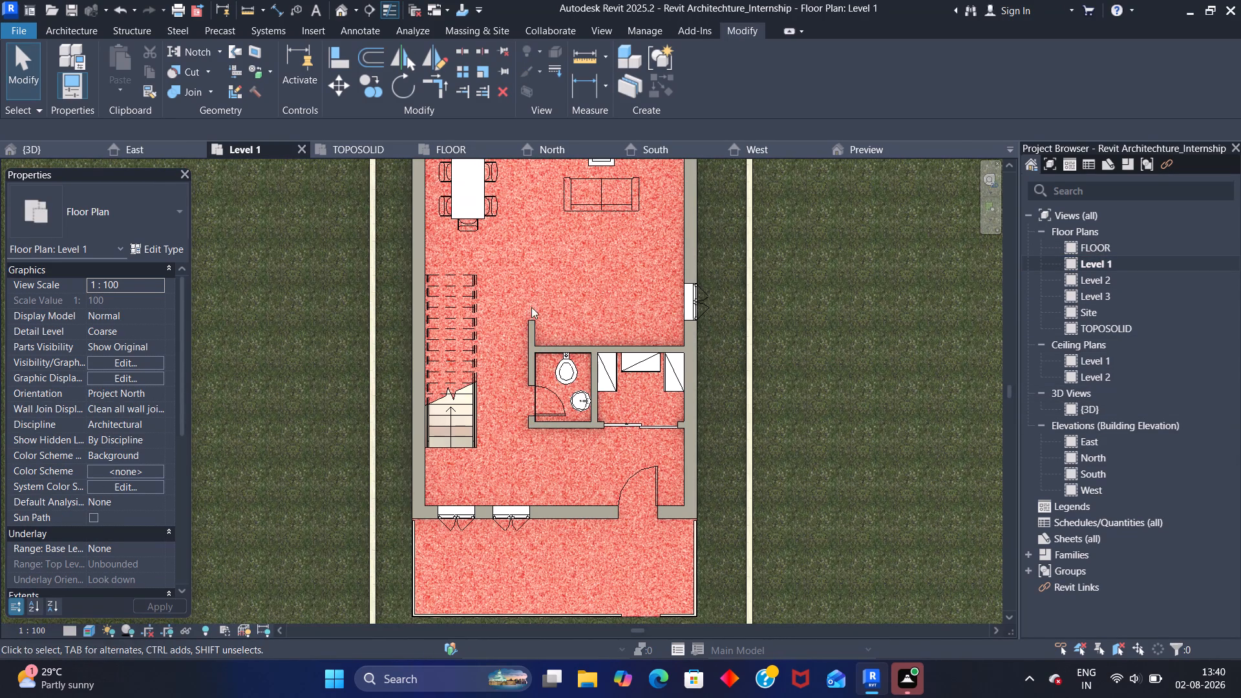
scroll(540, 286, "down", 1)
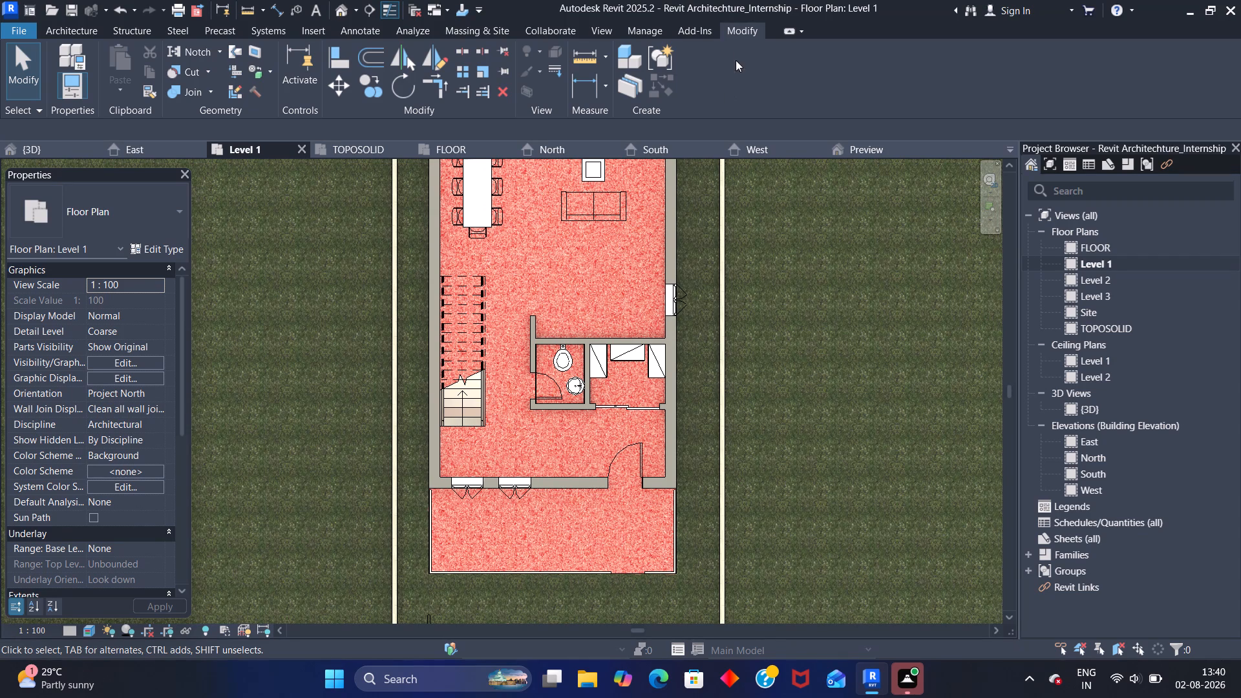
left_click(525, 245)
left_click(81, 28)
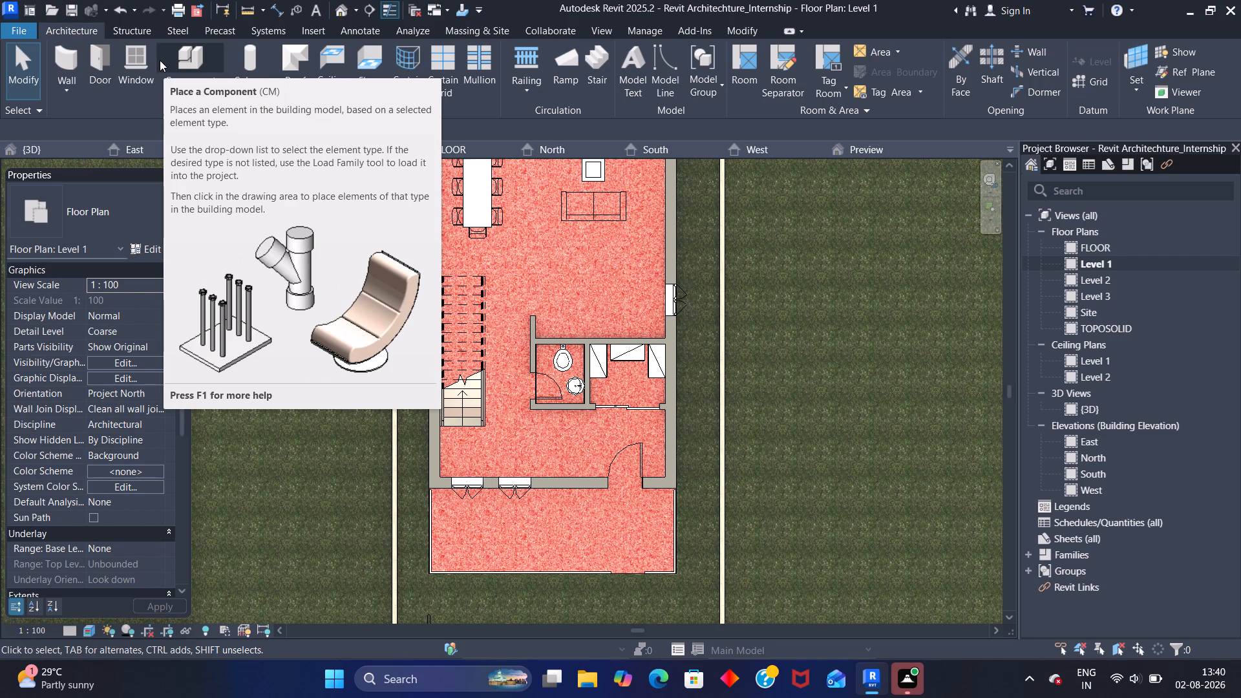
scroll(578, 317, "up", 3)
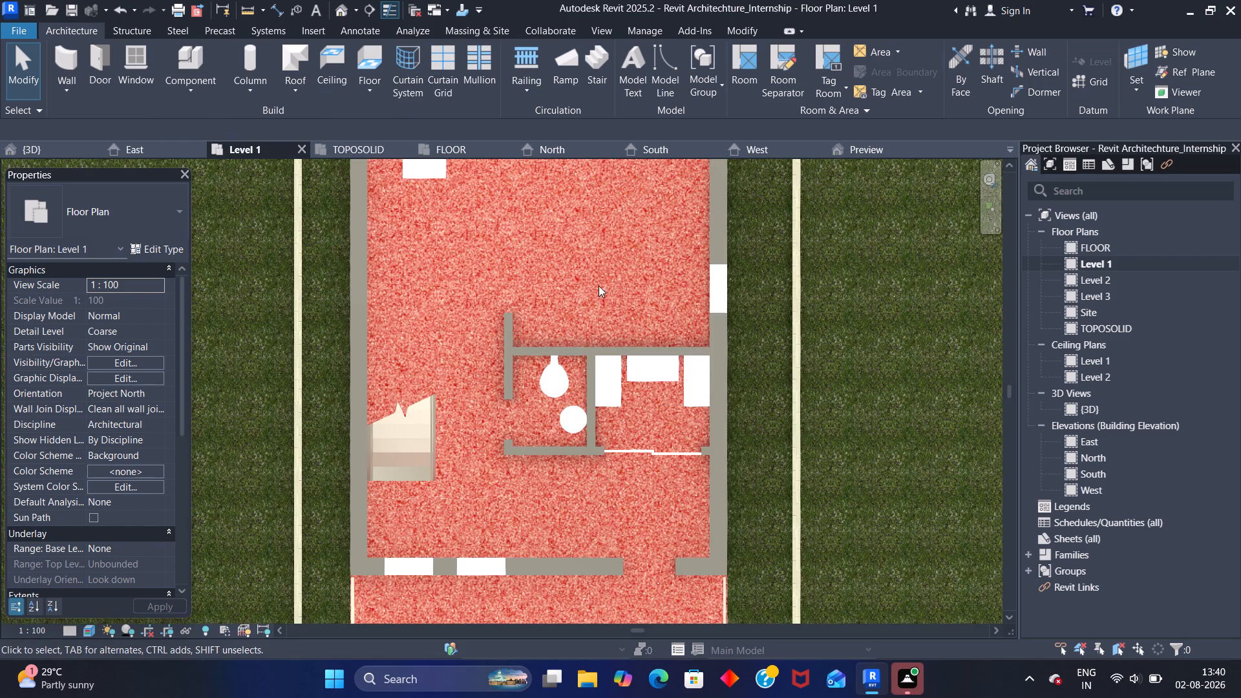
scroll(535, 275, "down", 3)
left_click(558, 269)
left_click(558, 269)
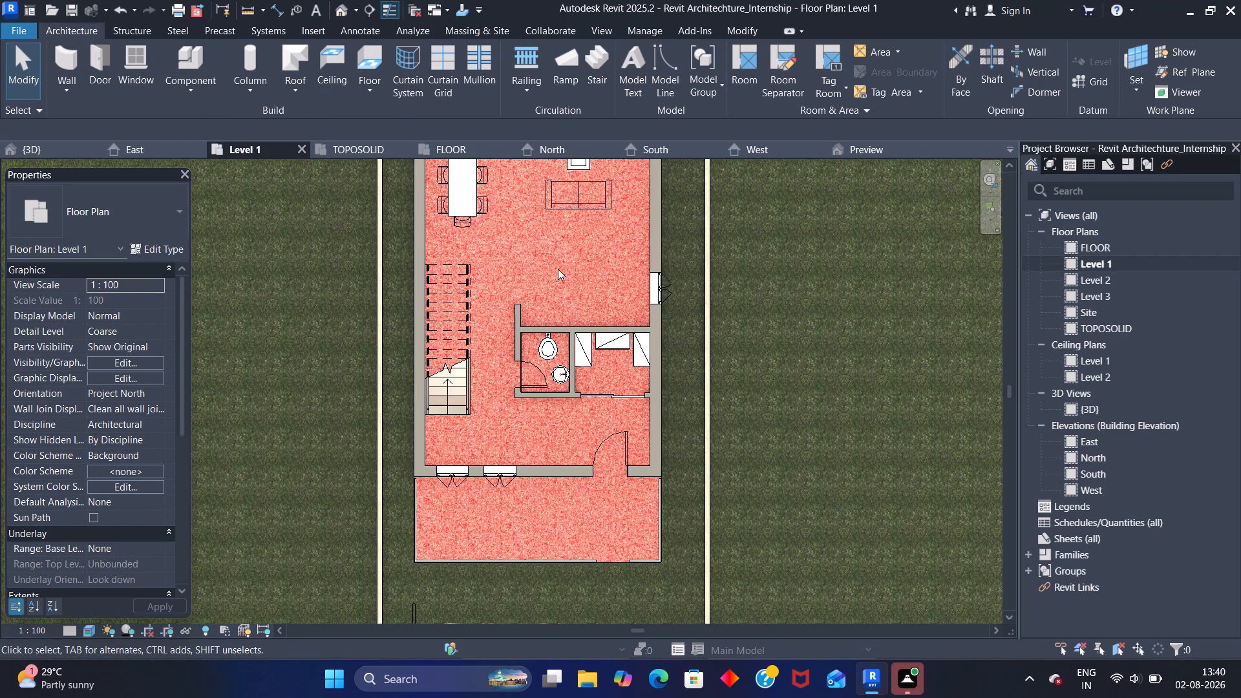
double_click(558, 269)
scroll(558, 269, "down", 4)
scroll(467, 286, "down", 6)
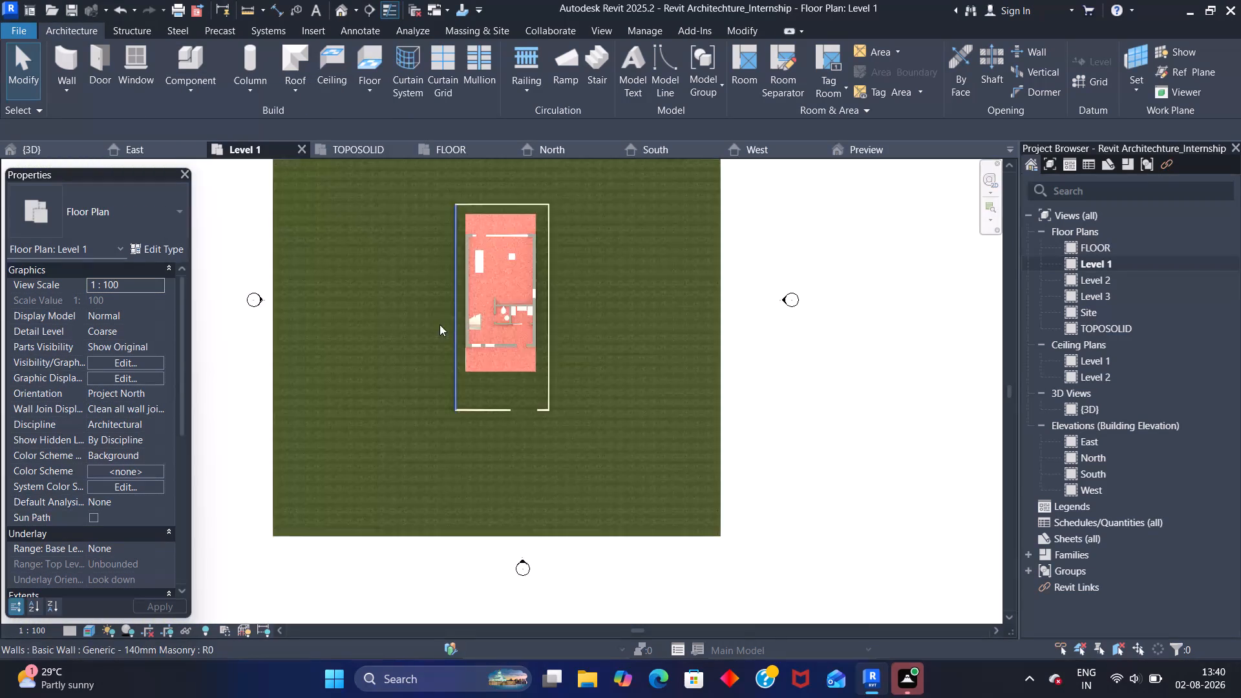
scroll(440, 324, "down", 3)
scroll(452, 289, "up", 4)
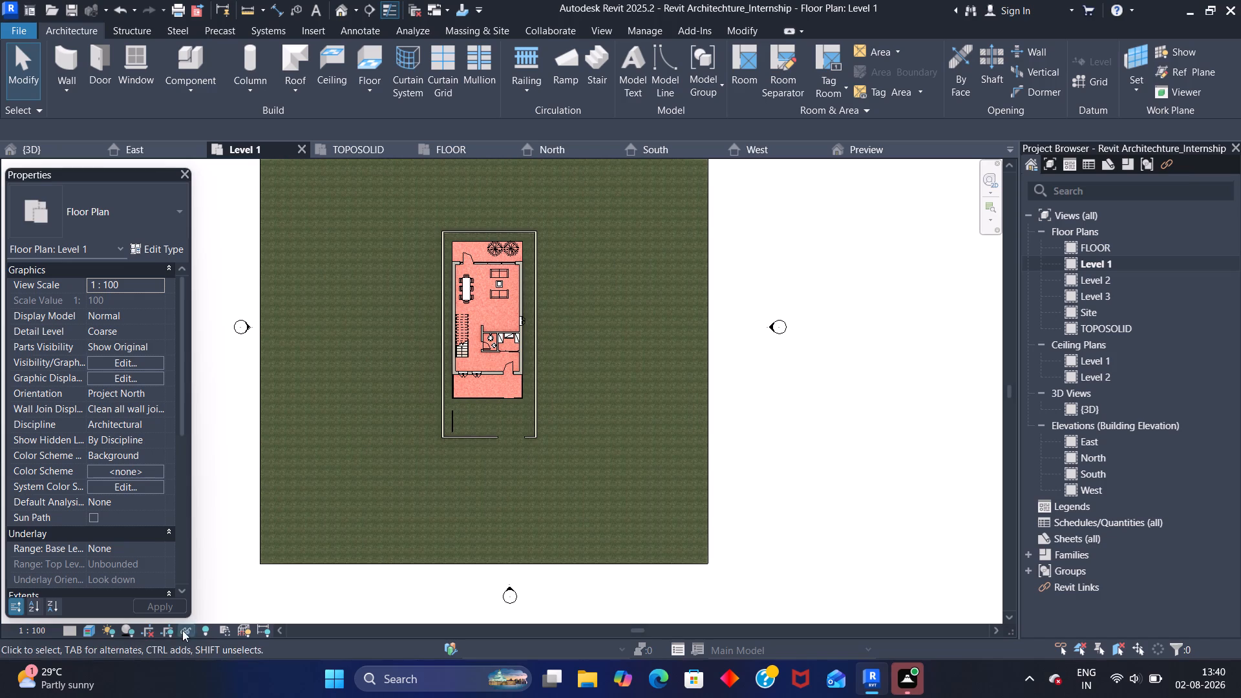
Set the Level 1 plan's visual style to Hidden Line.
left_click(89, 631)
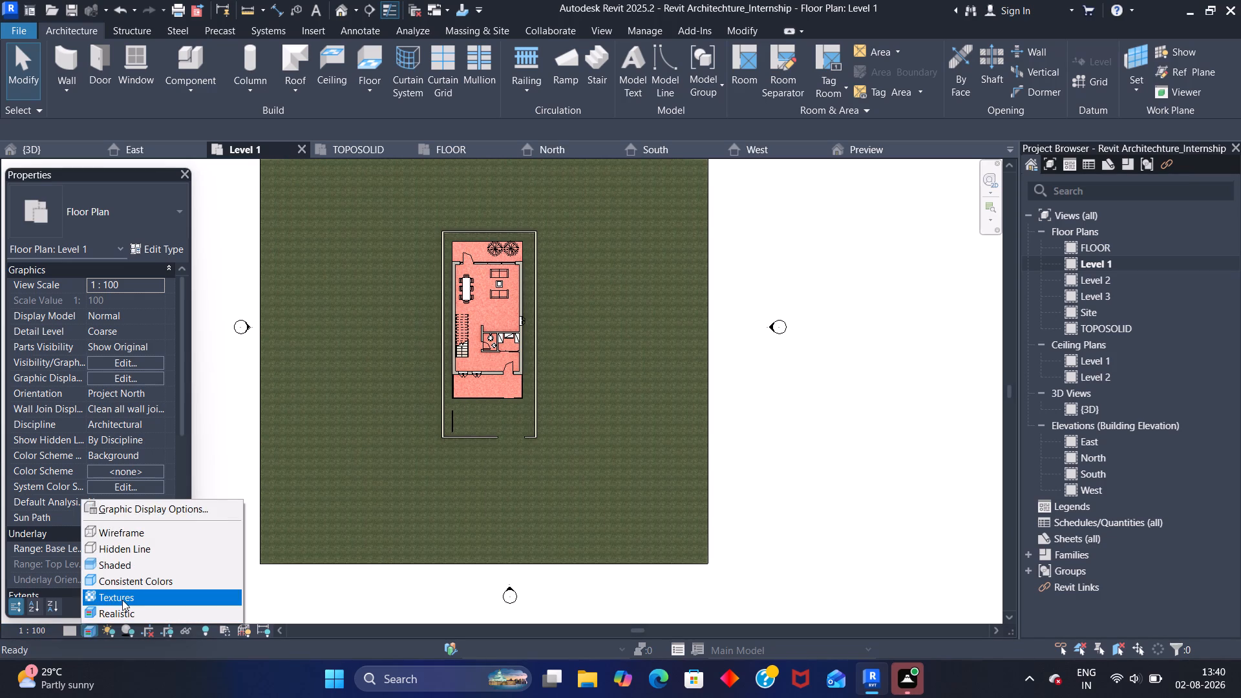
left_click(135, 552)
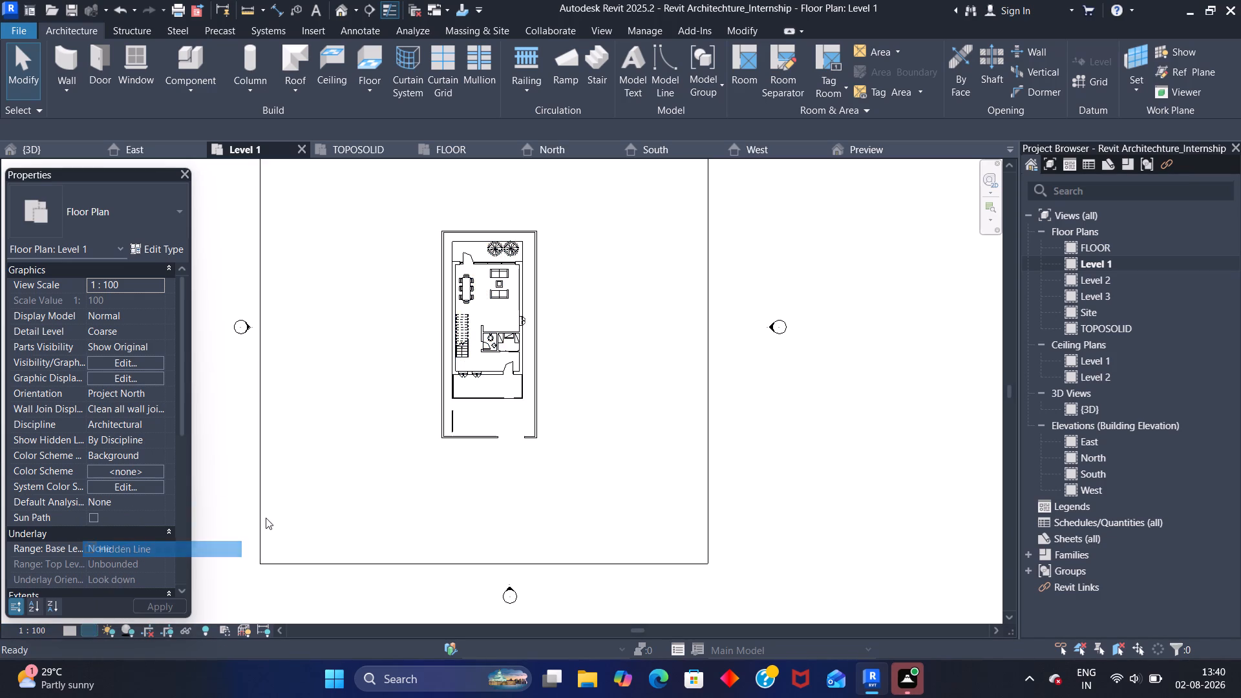
Filter the house selection to Floors and edit the floor's boundary, adding a rectangle about 1200 x 1200 mm between the sofa and toilet room.
scroll(462, 324, "up", 4)
middle_click_drag(480, 216, 469, 237)
scroll(469, 237, "down", 3)
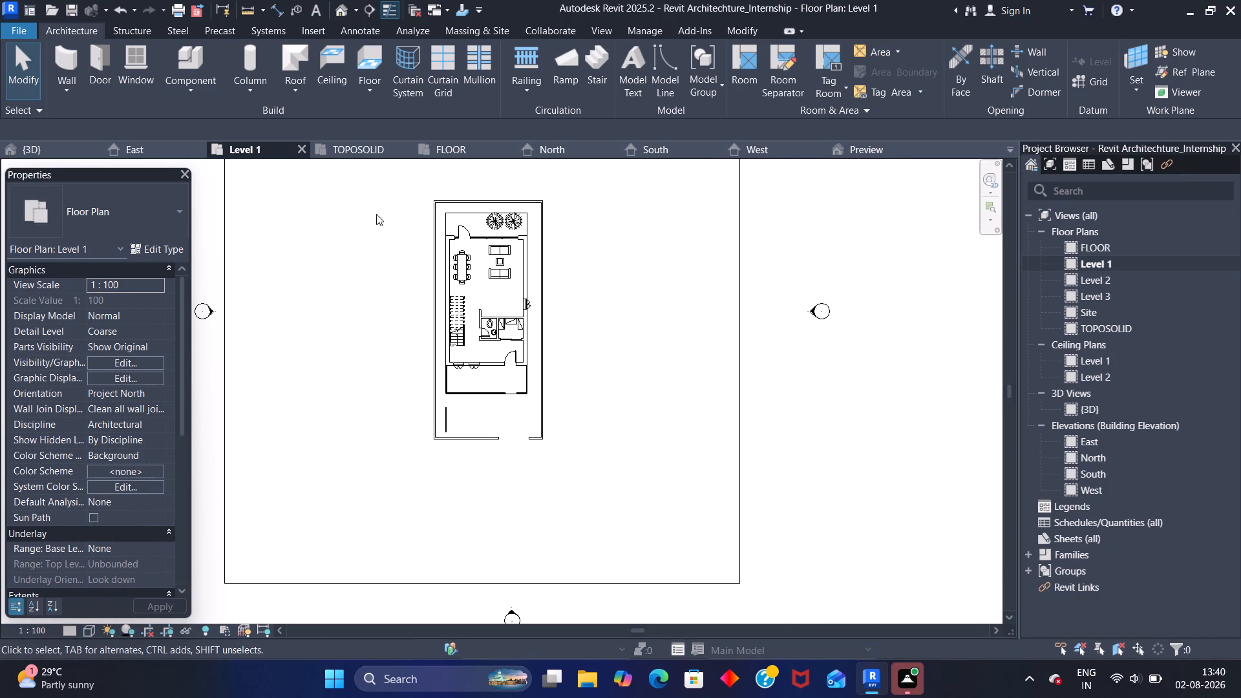
left_click_drag(373, 193, 613, 493)
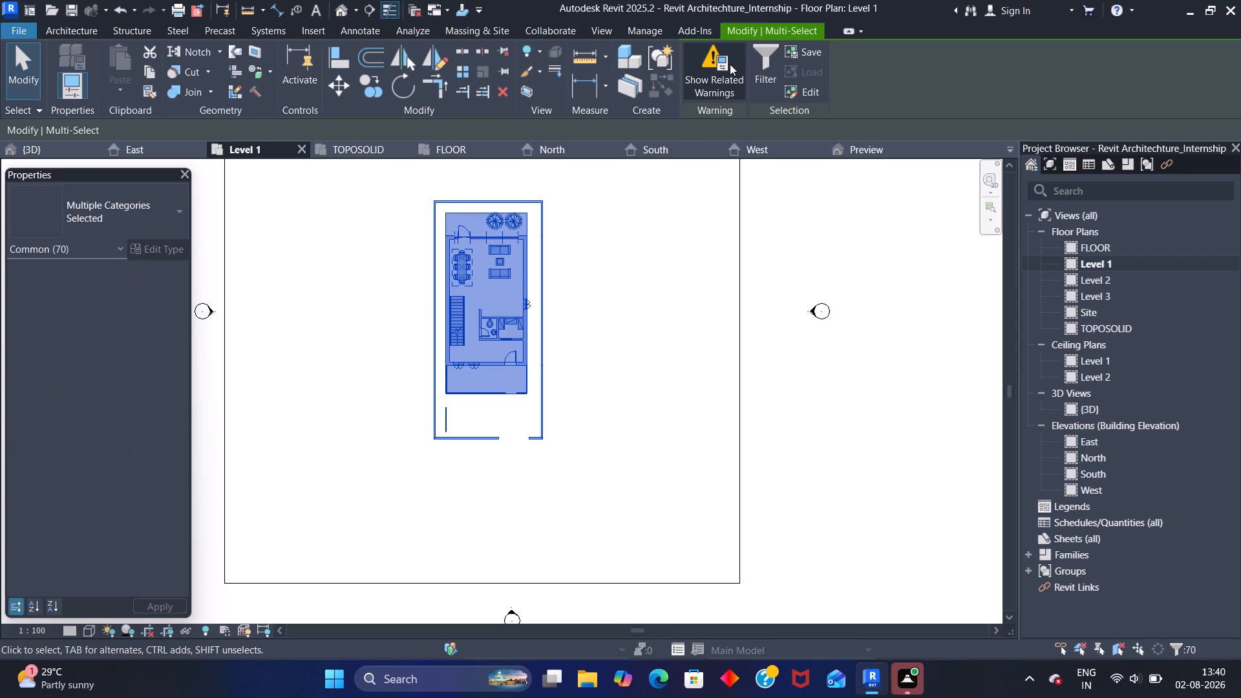
left_click(767, 87)
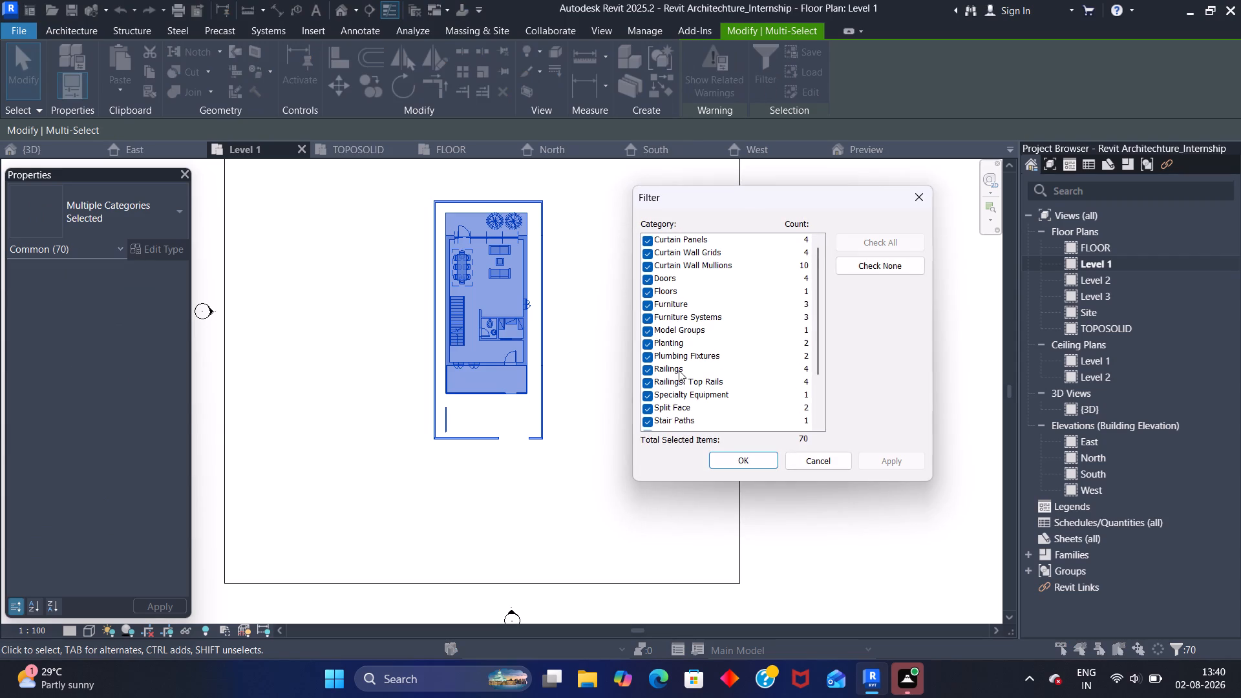
left_click(871, 266)
left_click(648, 290)
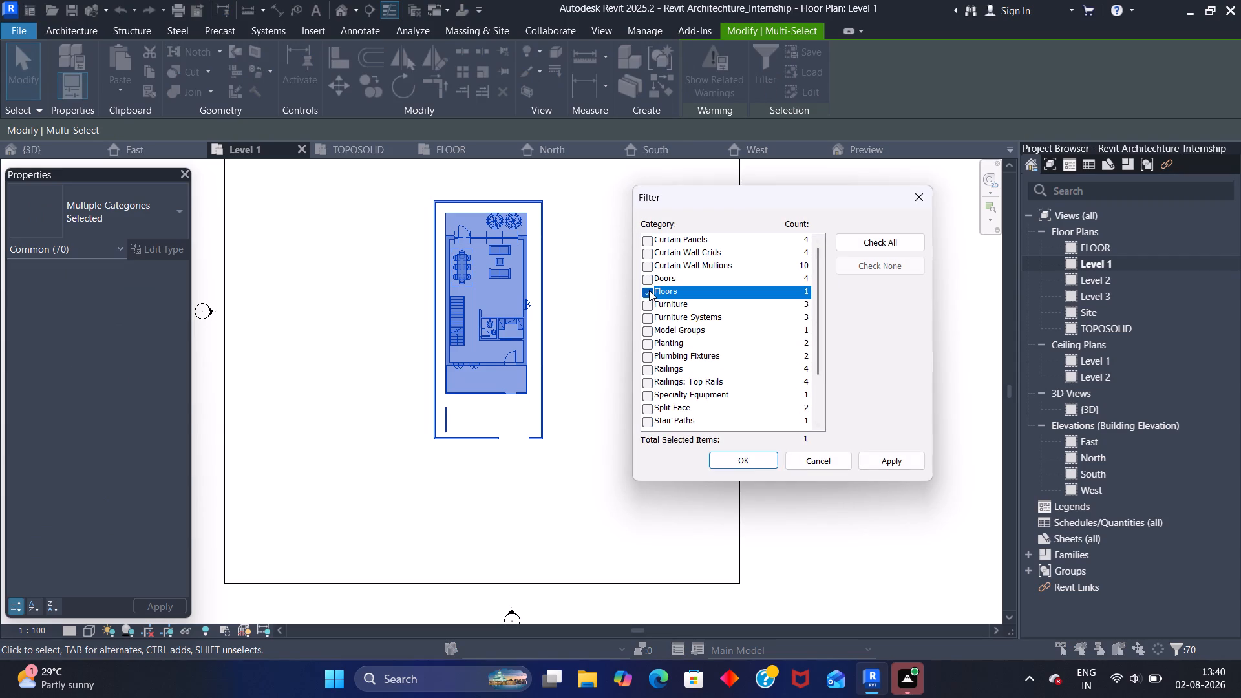
left_click(750, 457)
scroll(461, 290, "up", 5)
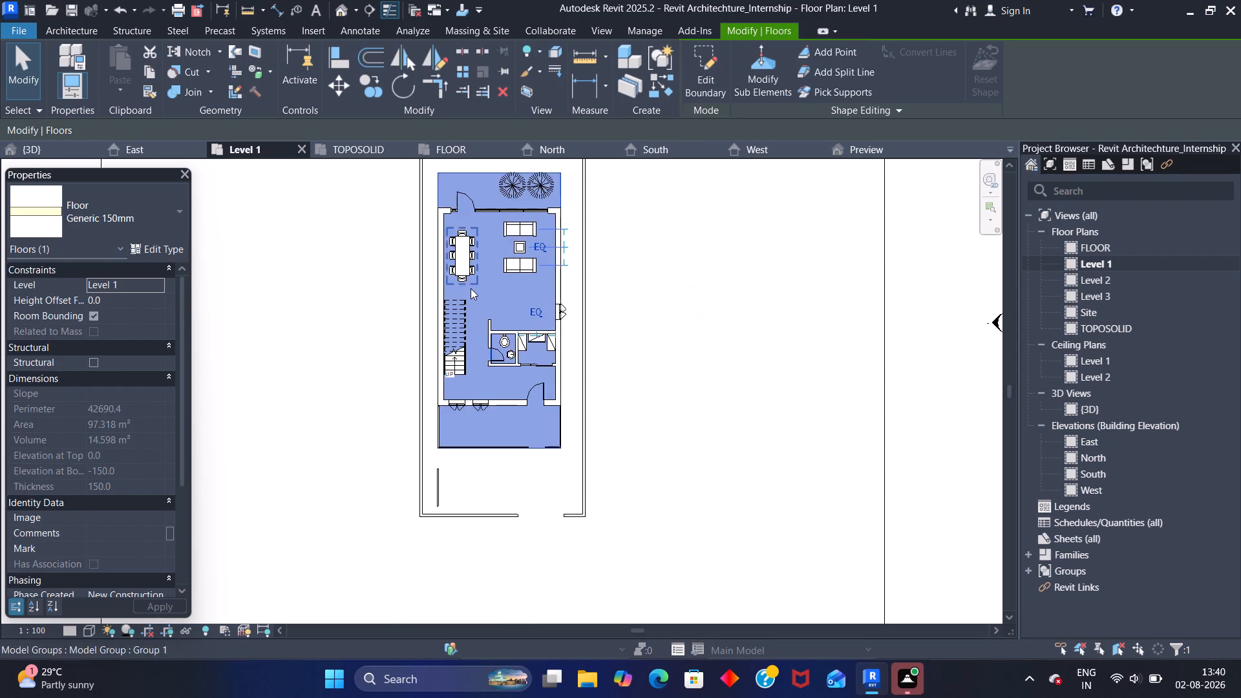
scroll(471, 288, "up", 1)
scroll(476, 309, "down", 3)
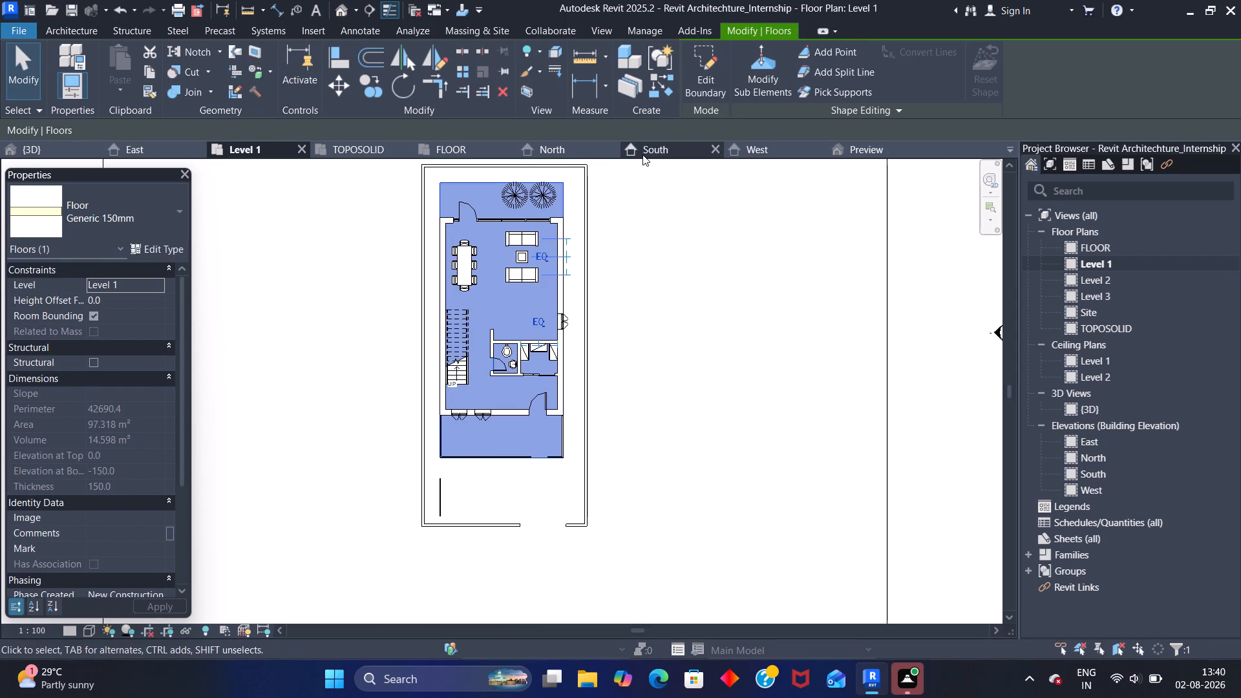
left_click(705, 85)
scroll(482, 248, "up", 3)
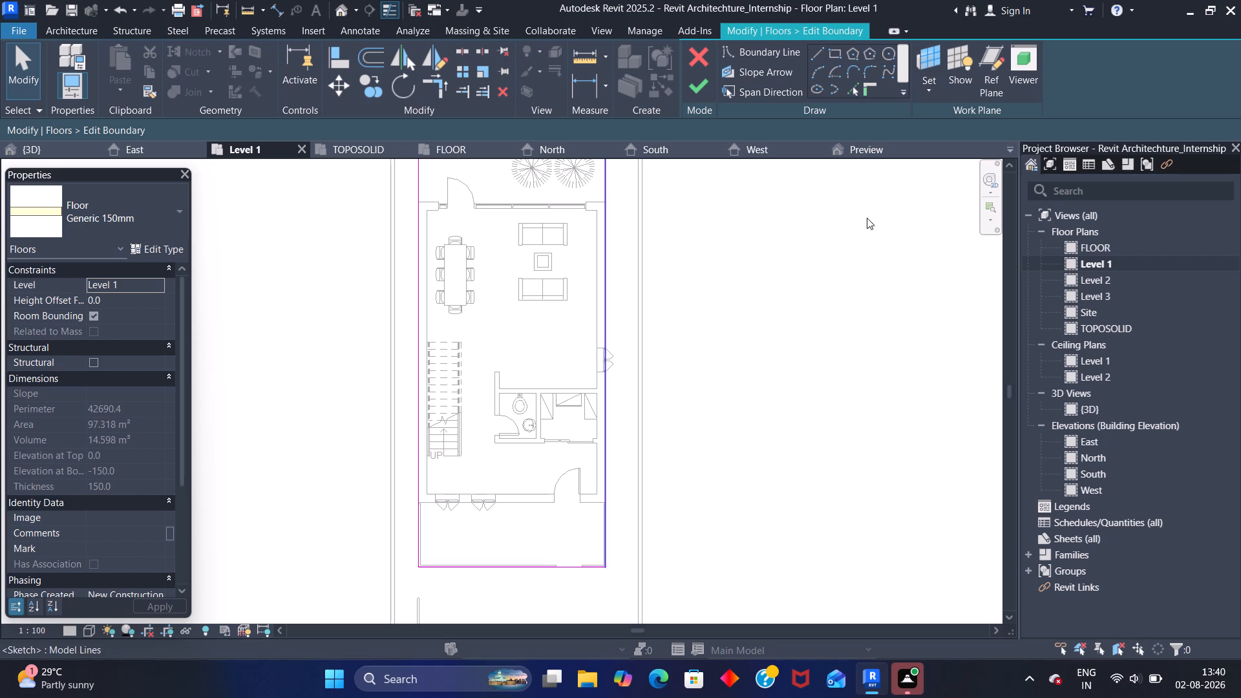
scroll(498, 332, "up", 6)
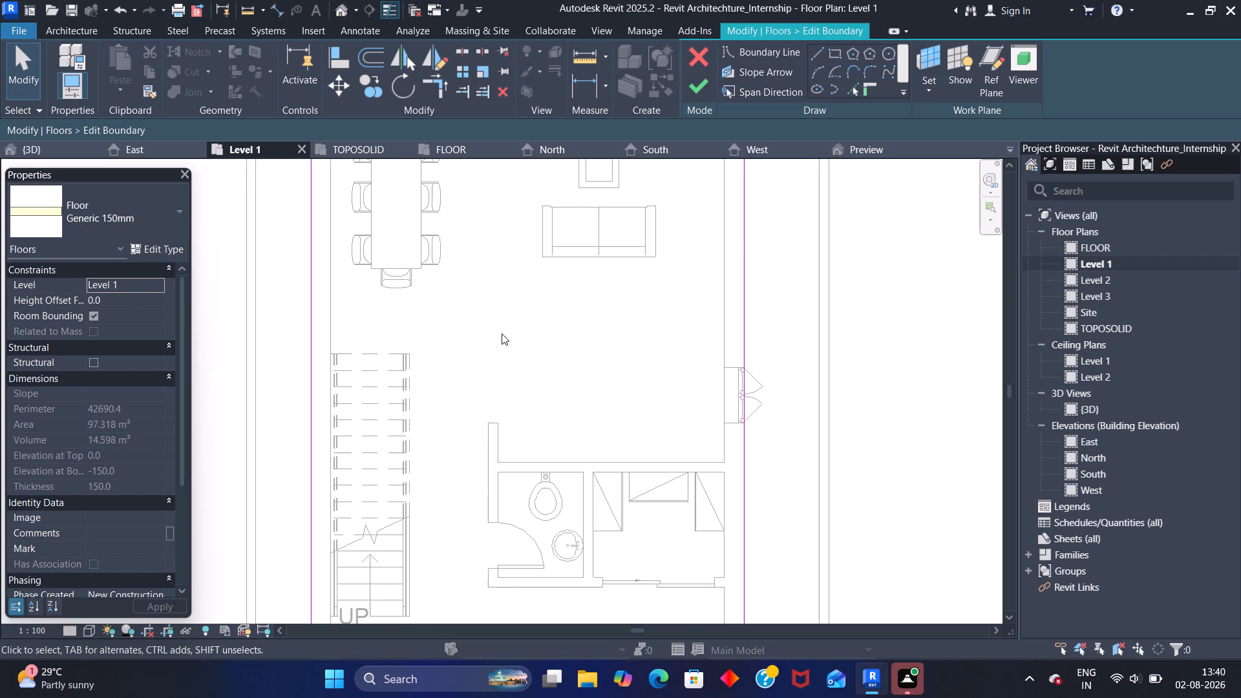
left_click(838, 54)
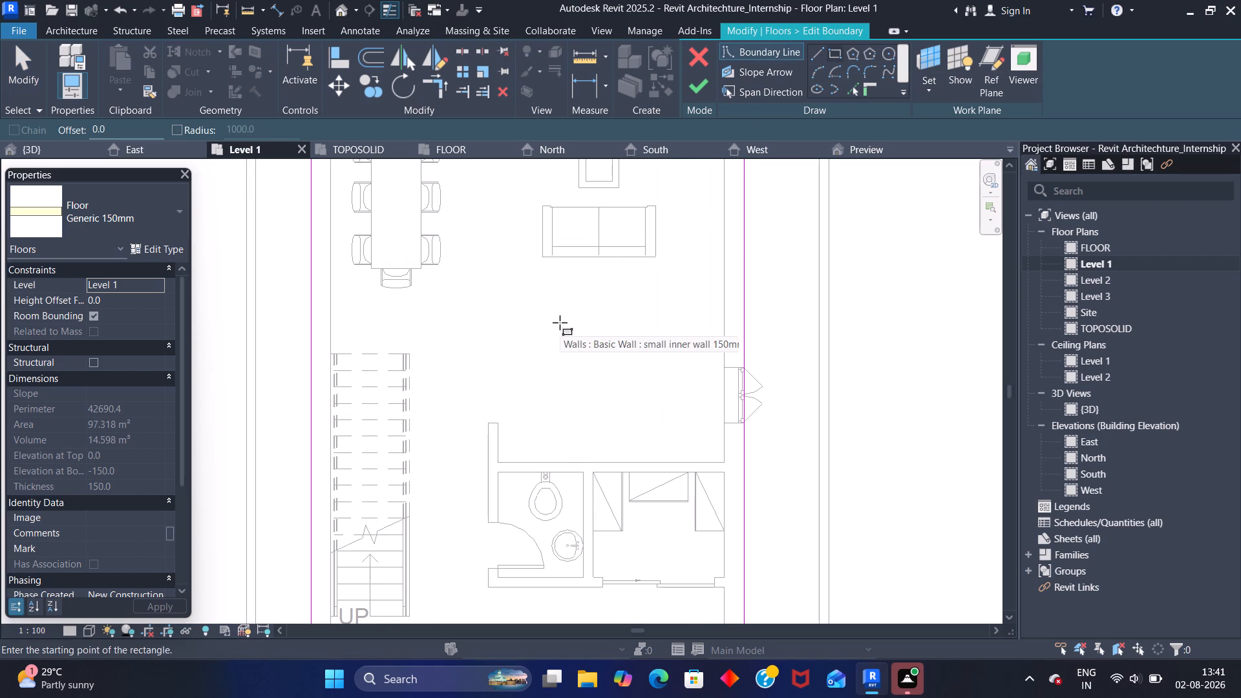
left_click(555, 319)
left_click(633, 399)
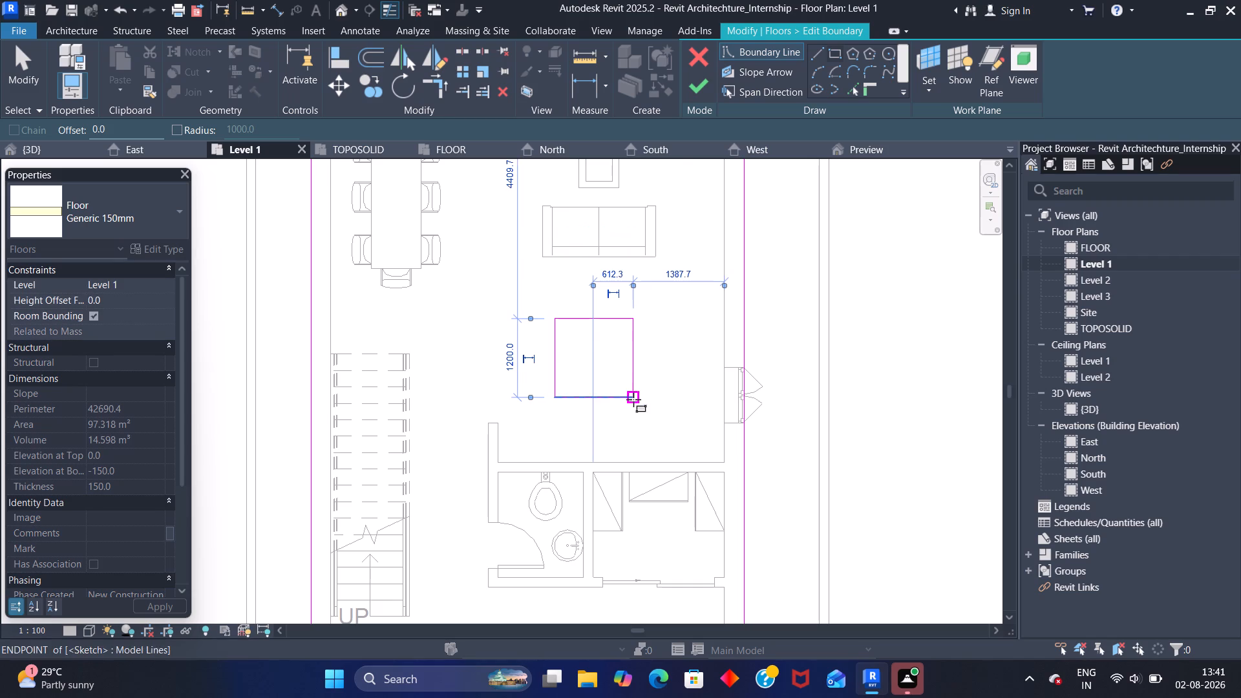
left_click(699, 95)
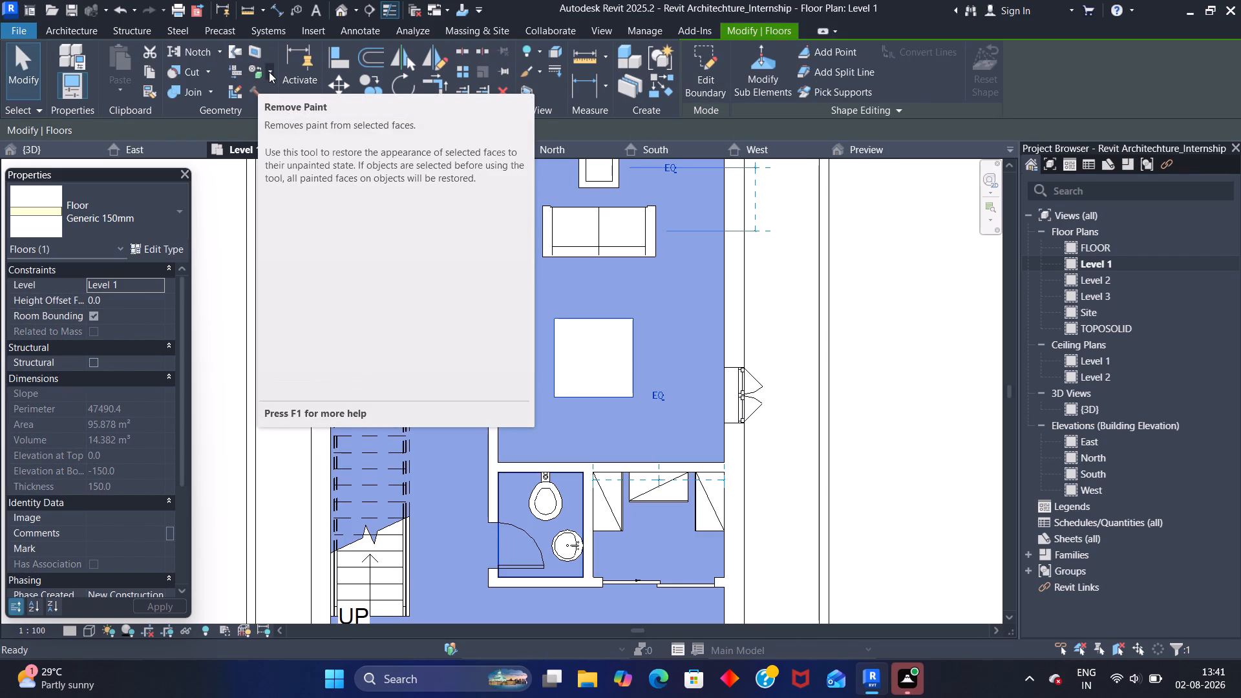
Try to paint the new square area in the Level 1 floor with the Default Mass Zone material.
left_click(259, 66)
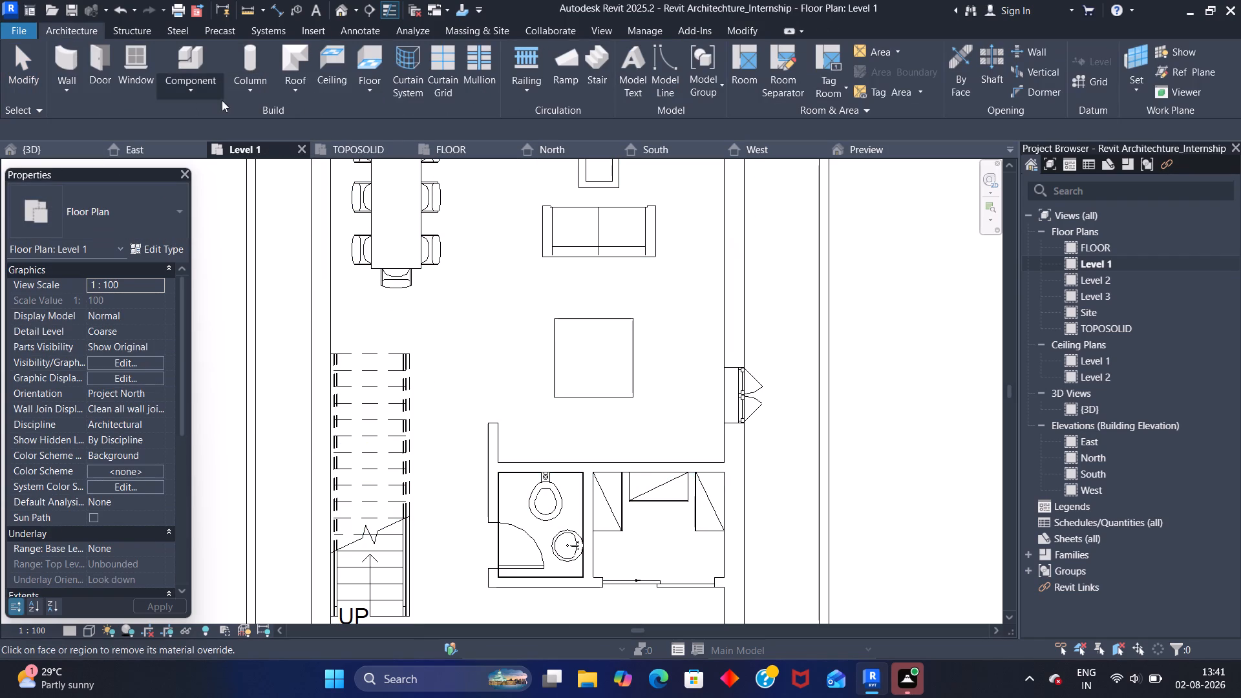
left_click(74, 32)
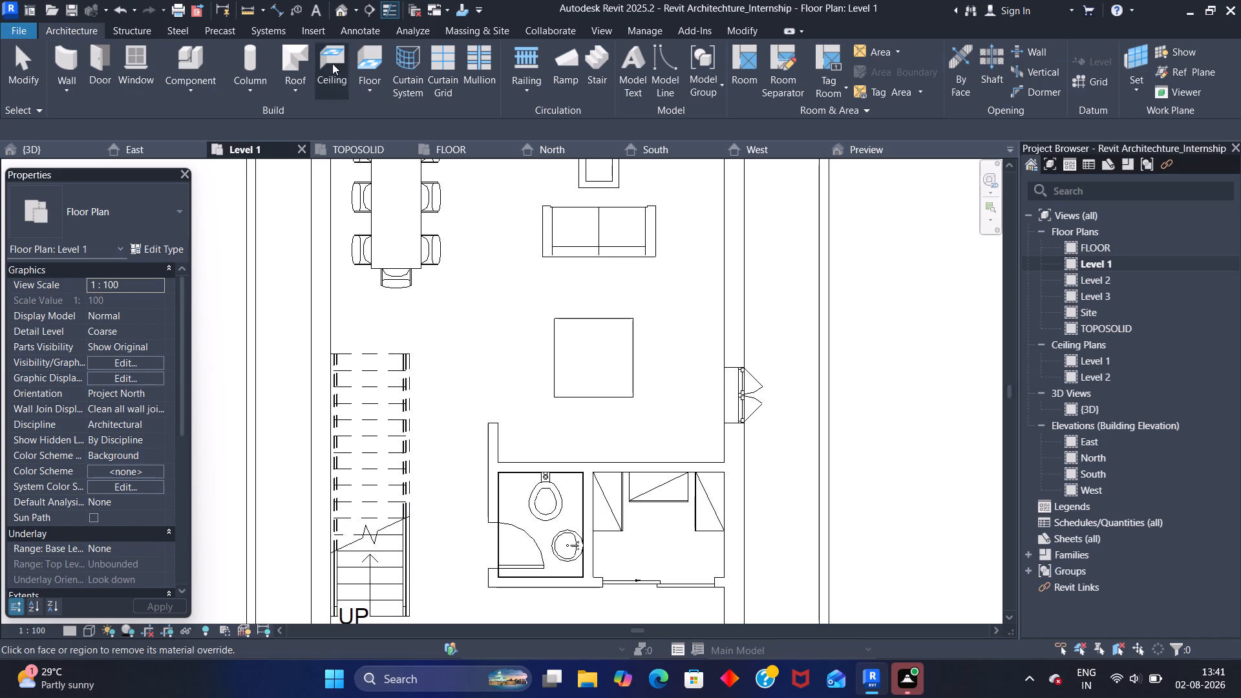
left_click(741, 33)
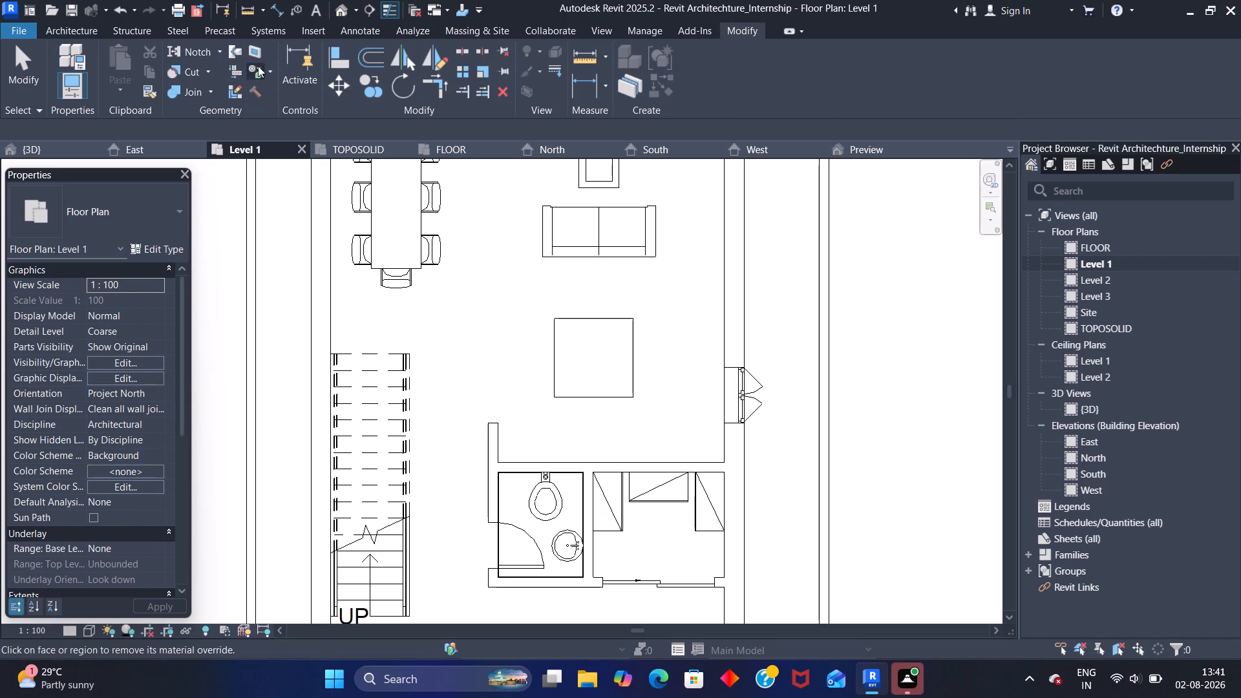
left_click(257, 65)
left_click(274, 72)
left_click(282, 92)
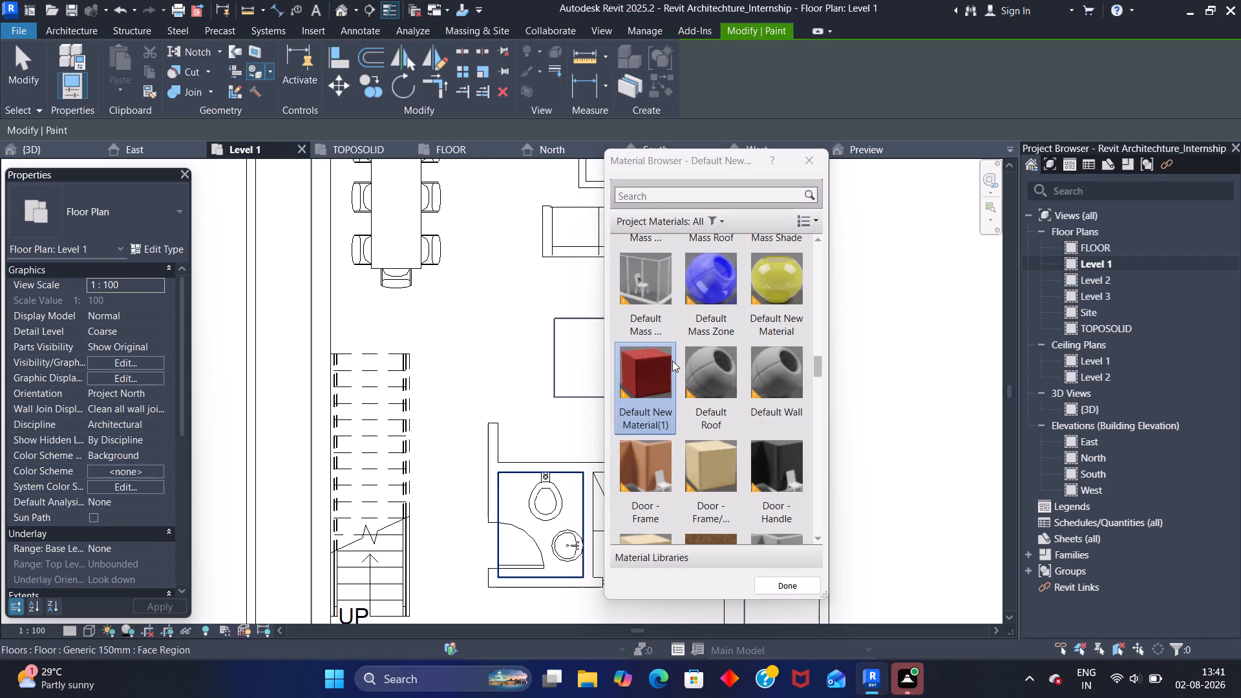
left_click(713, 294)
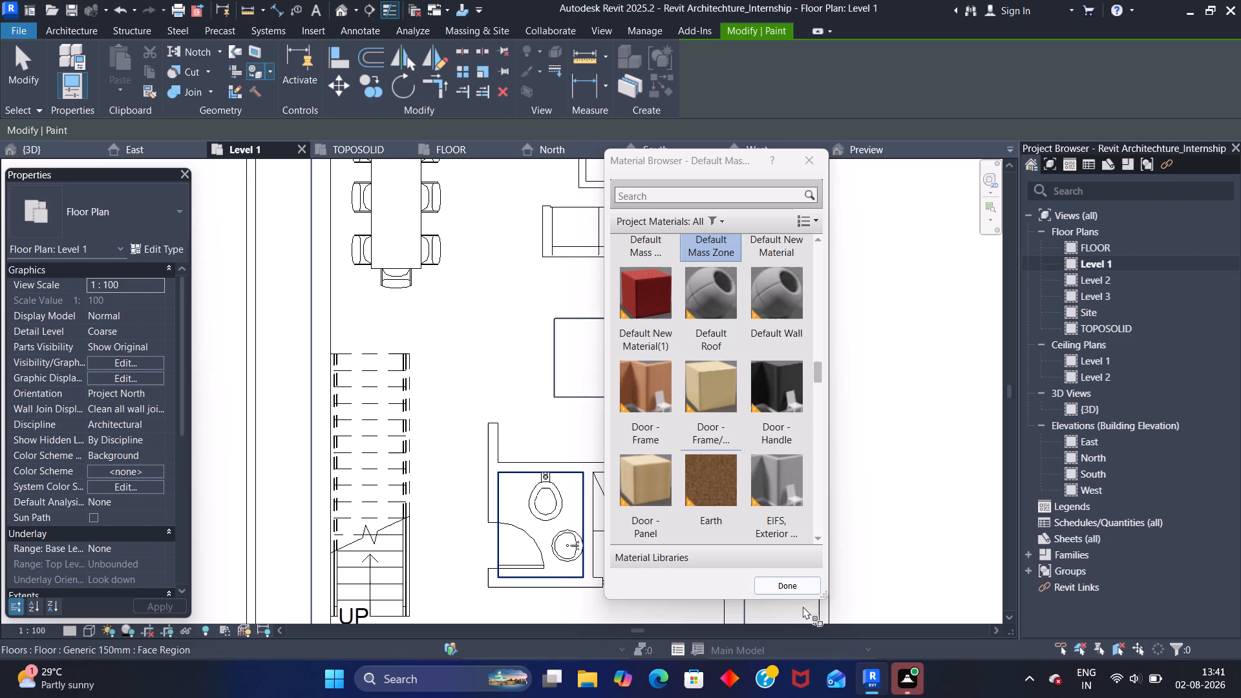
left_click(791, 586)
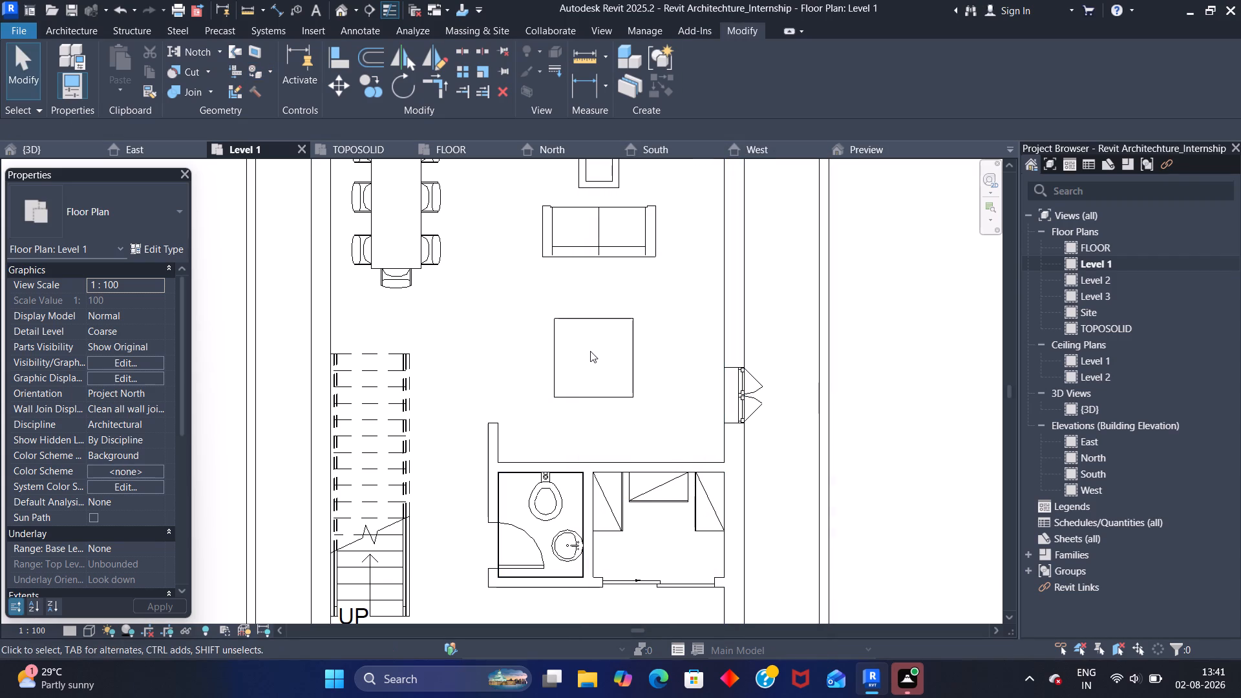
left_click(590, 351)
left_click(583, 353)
Set the Level 1 plan's visual style to Realistic.
left_click(92, 622)
left_click(92, 628)
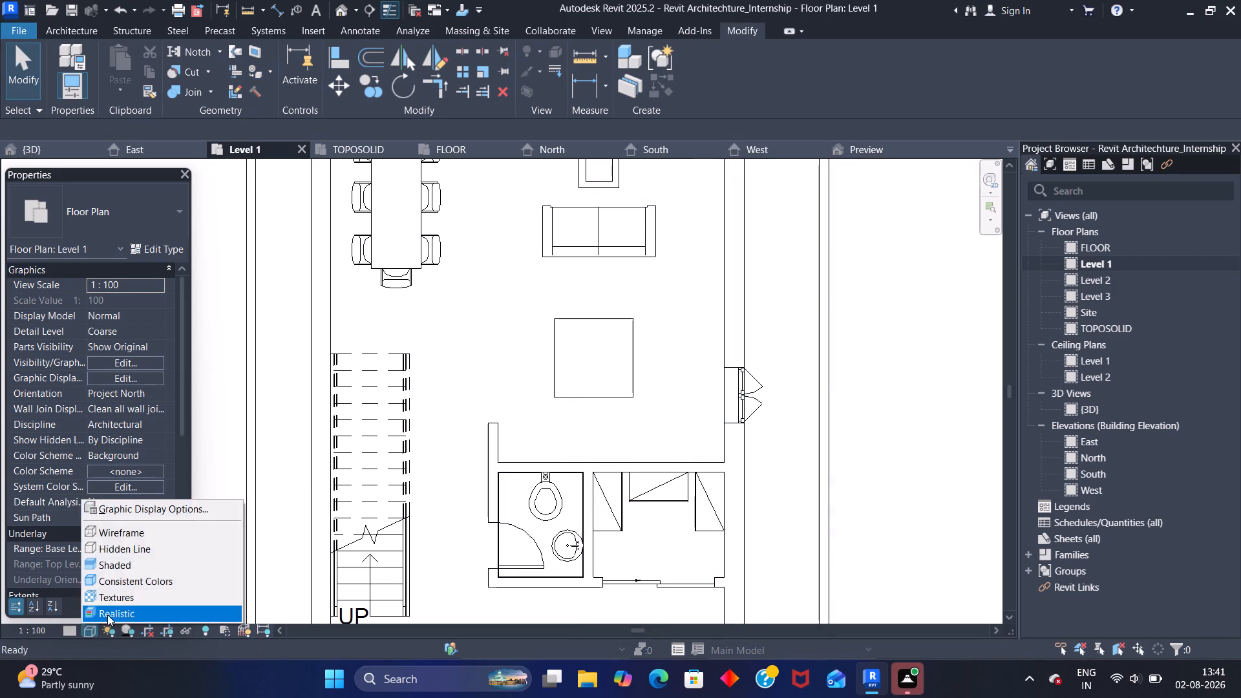
left_click(110, 618)
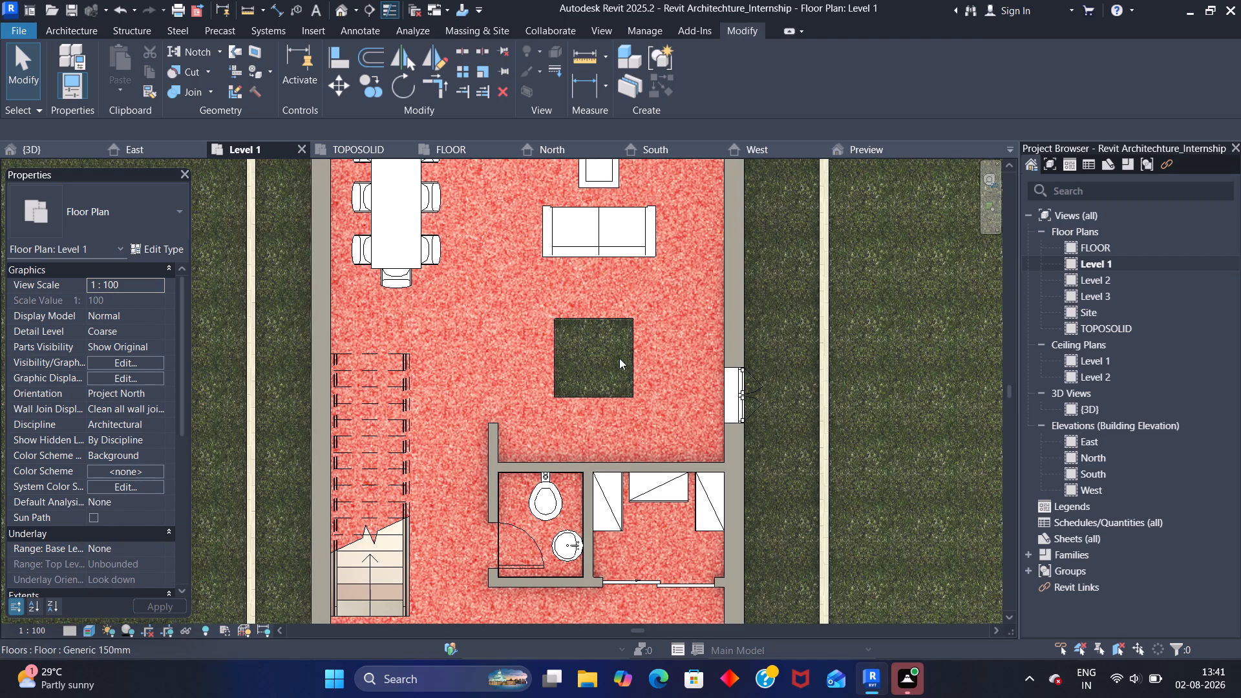
Undo the recent changes back through the Realistic visual style and the square added to the Level 1 floor boundary.
scroll(611, 352, "up", 10)
scroll(611, 352, "down", 12)
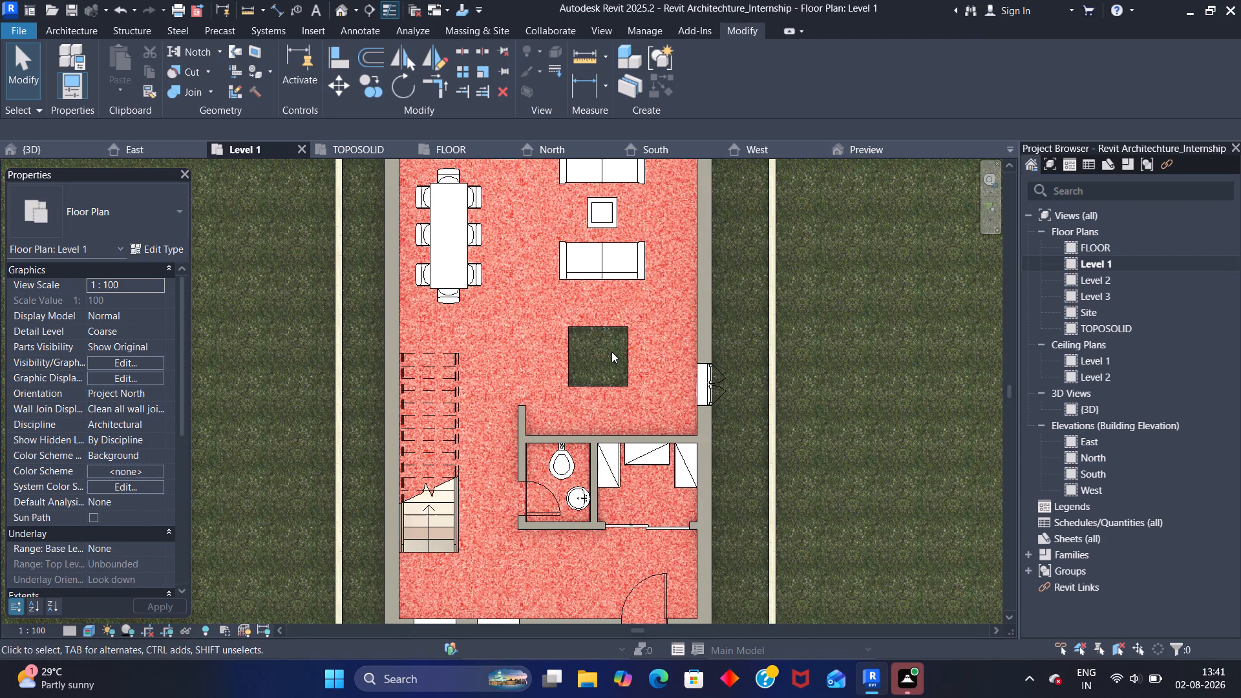
scroll(611, 352, "up", 3)
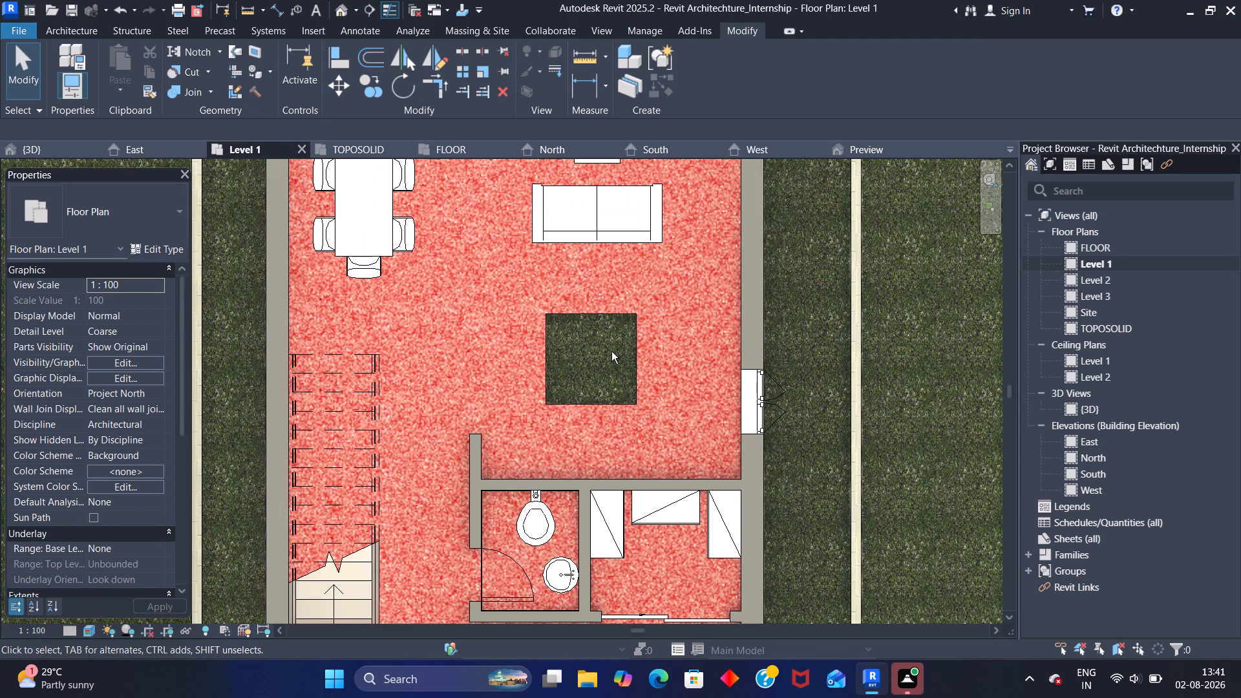
key("ctrl+z")
key("ctrl+z")
key("ctrl+z")
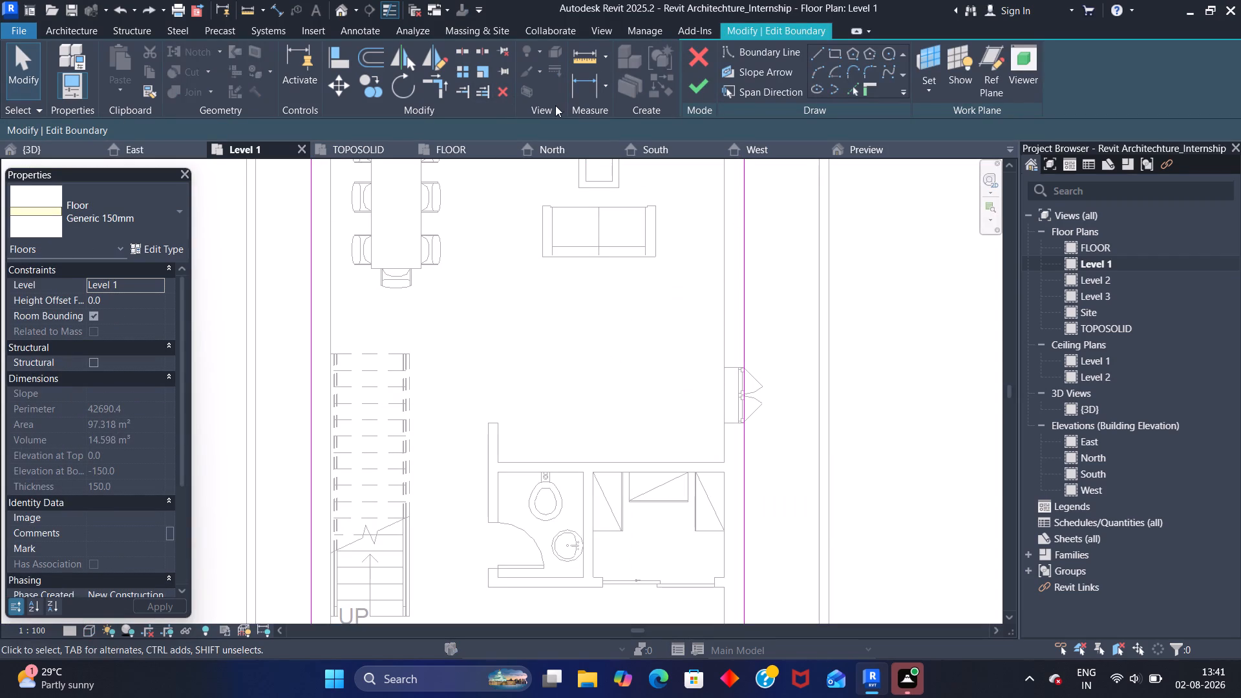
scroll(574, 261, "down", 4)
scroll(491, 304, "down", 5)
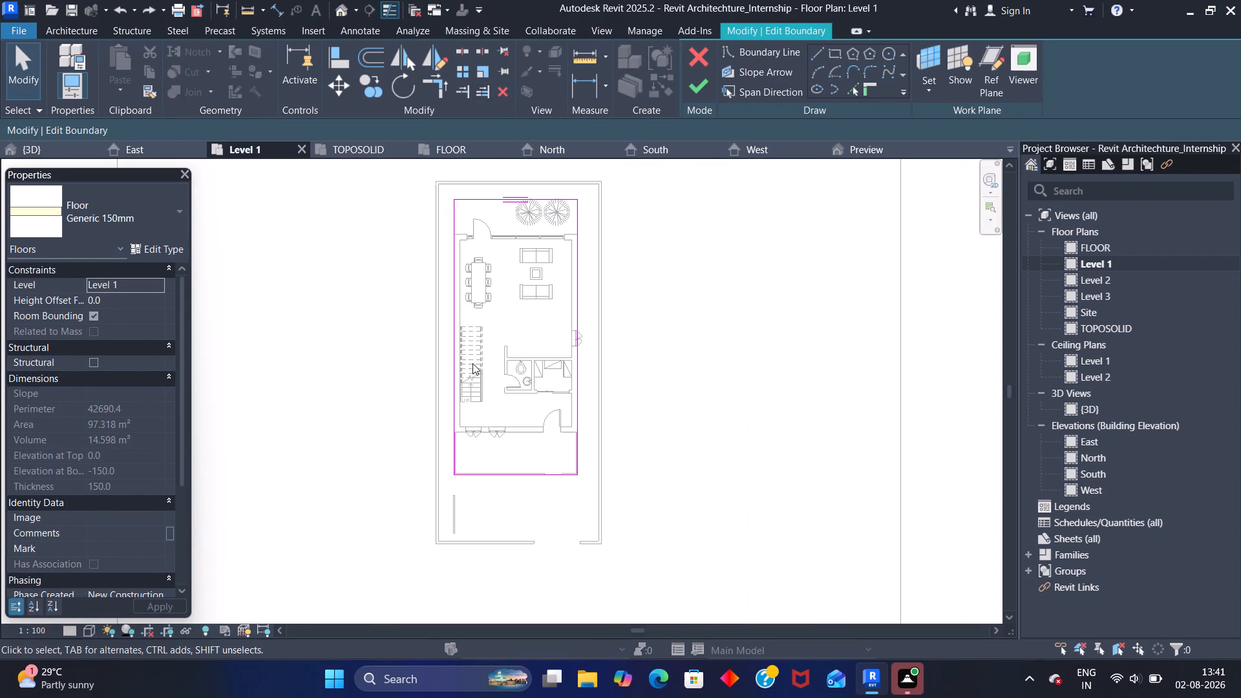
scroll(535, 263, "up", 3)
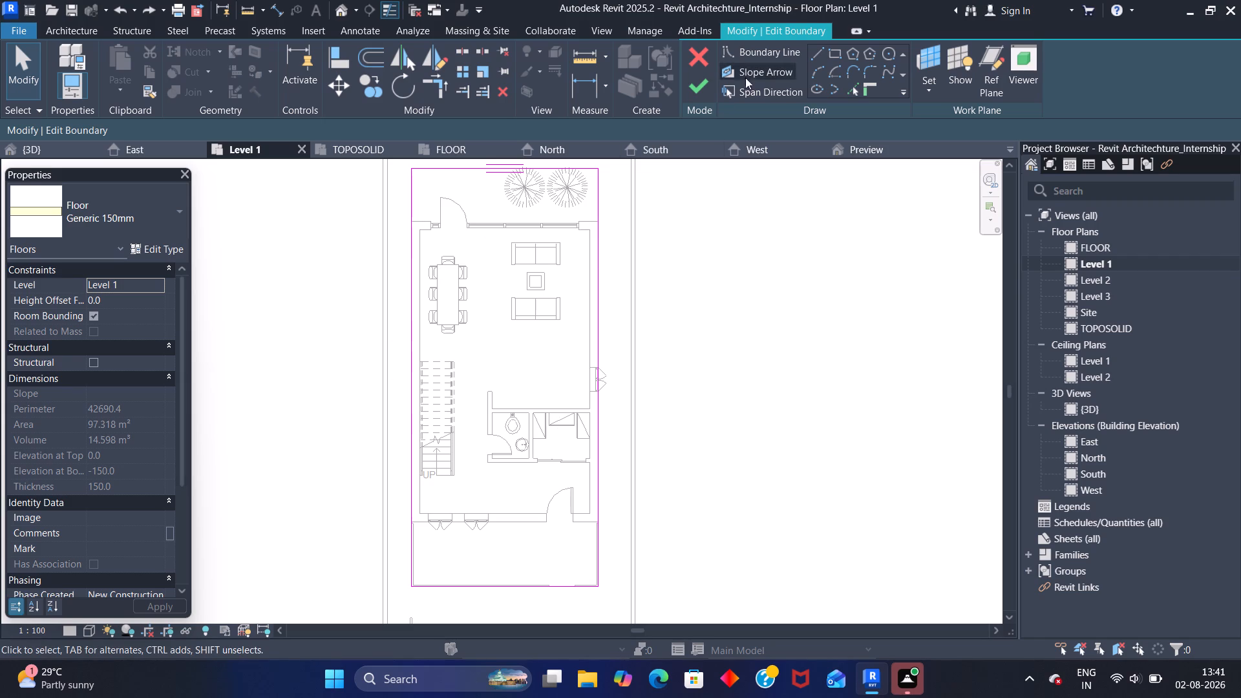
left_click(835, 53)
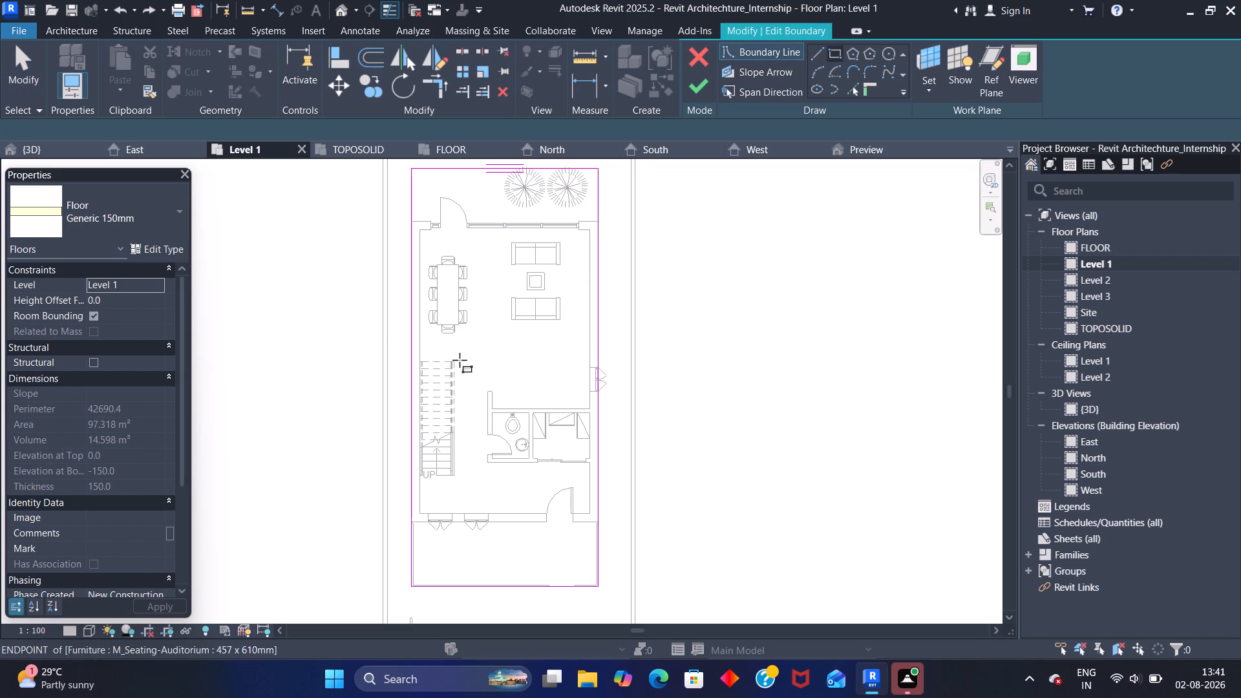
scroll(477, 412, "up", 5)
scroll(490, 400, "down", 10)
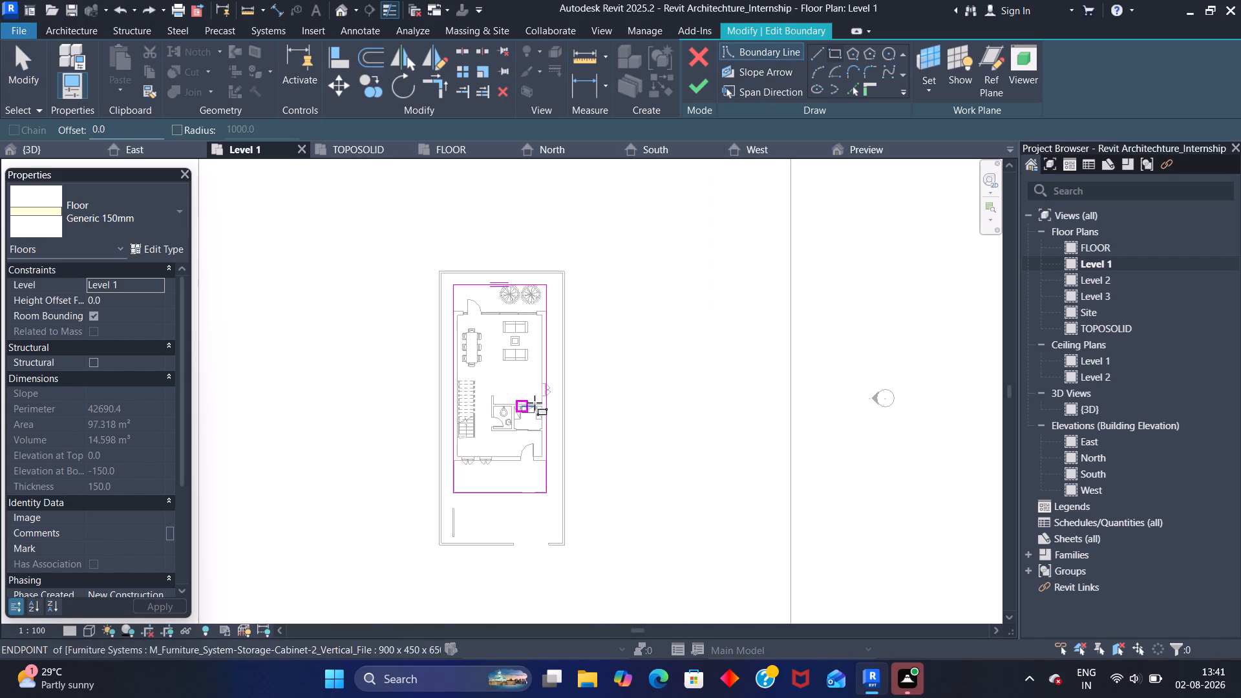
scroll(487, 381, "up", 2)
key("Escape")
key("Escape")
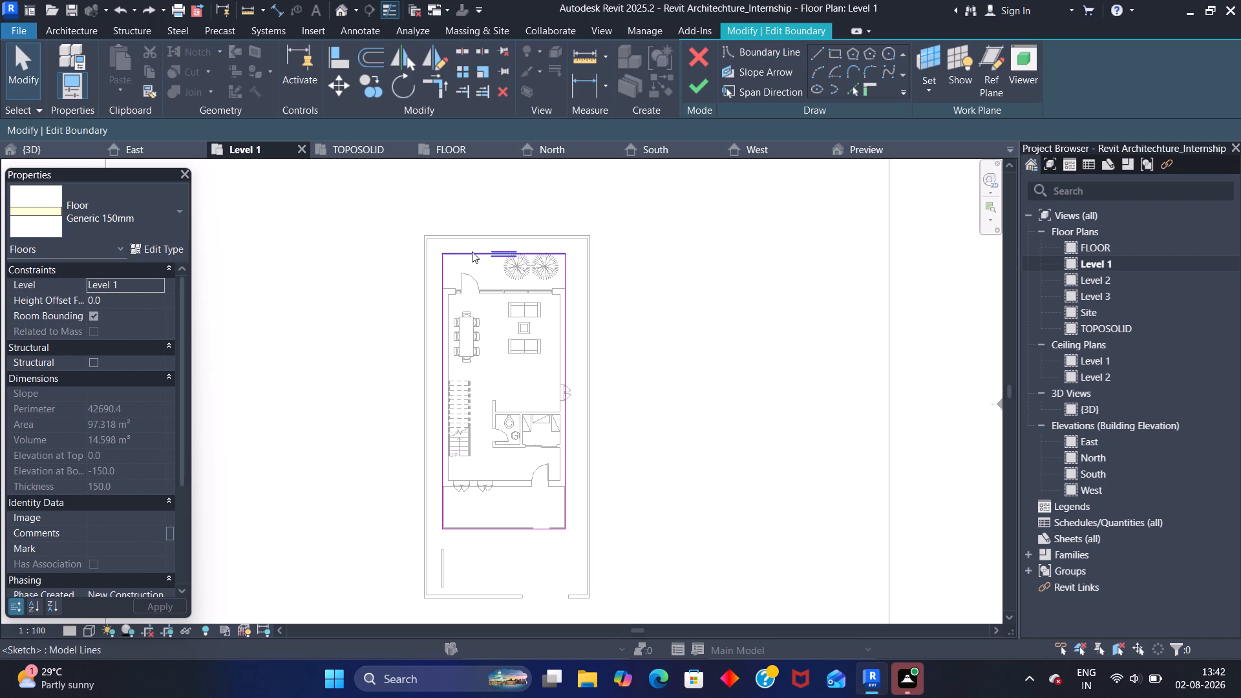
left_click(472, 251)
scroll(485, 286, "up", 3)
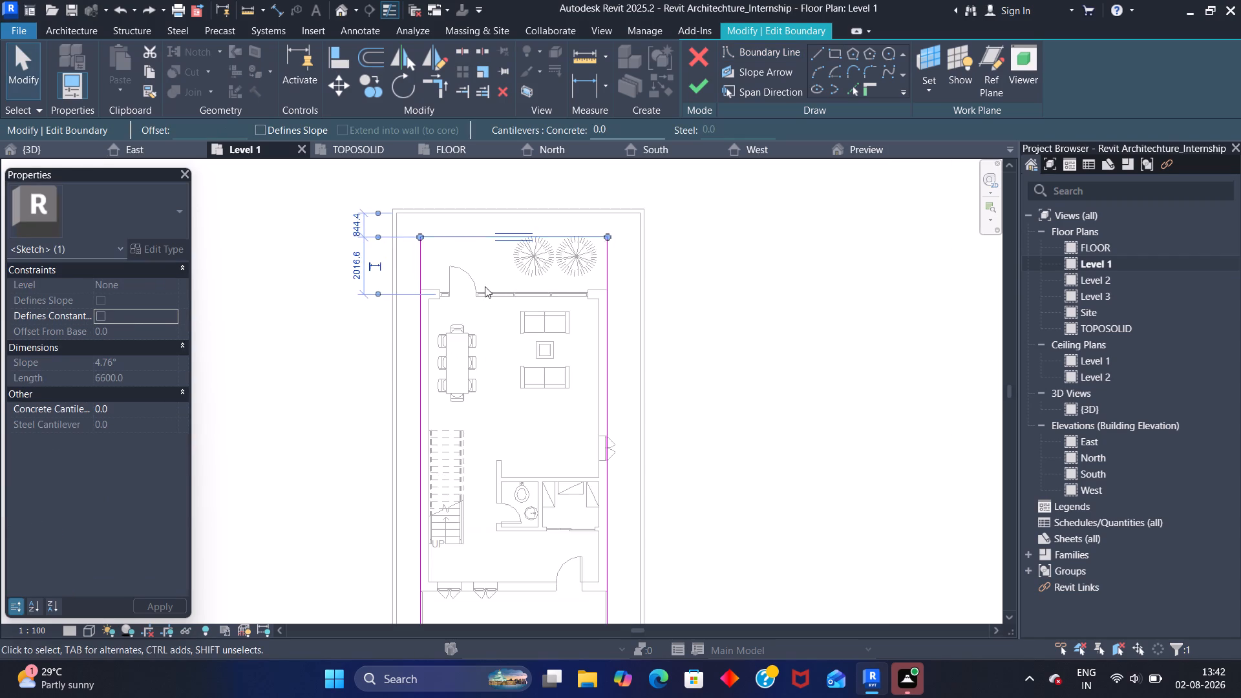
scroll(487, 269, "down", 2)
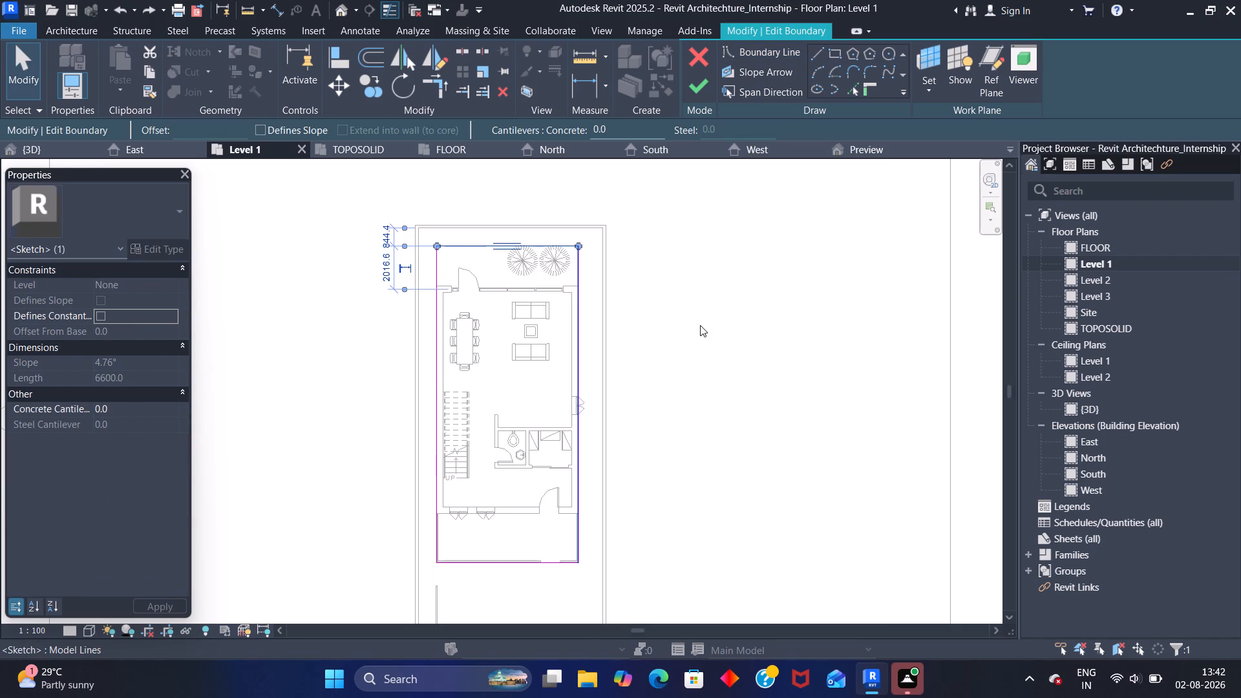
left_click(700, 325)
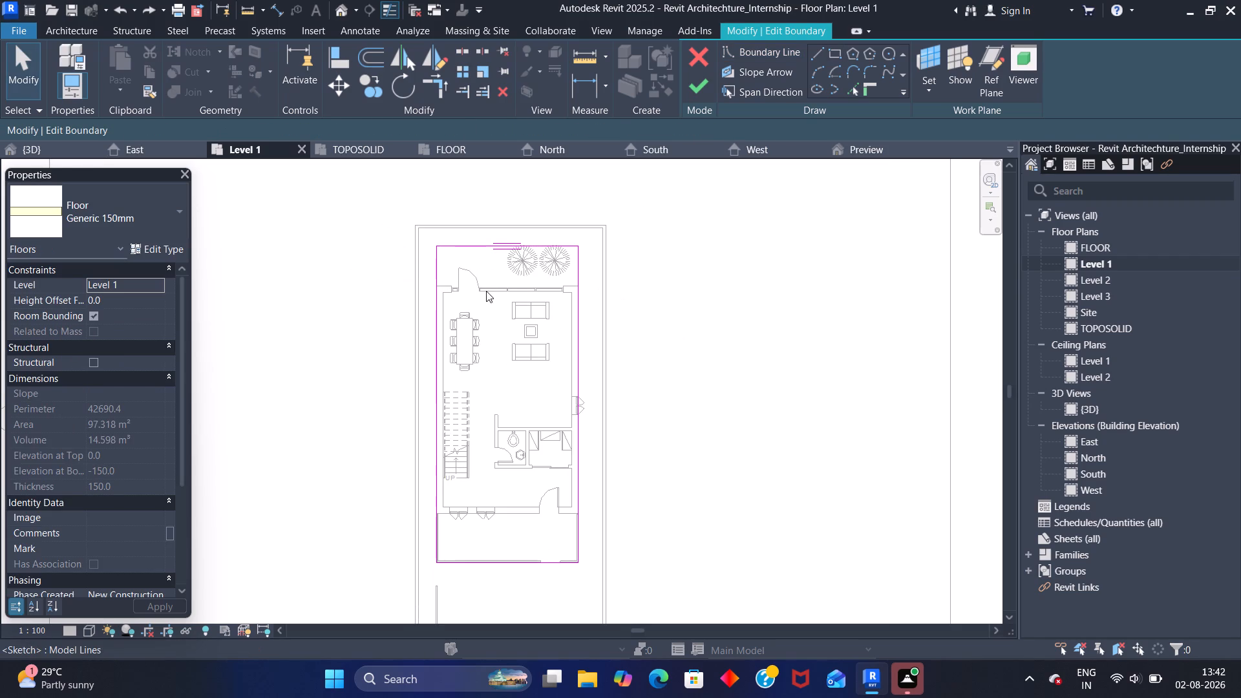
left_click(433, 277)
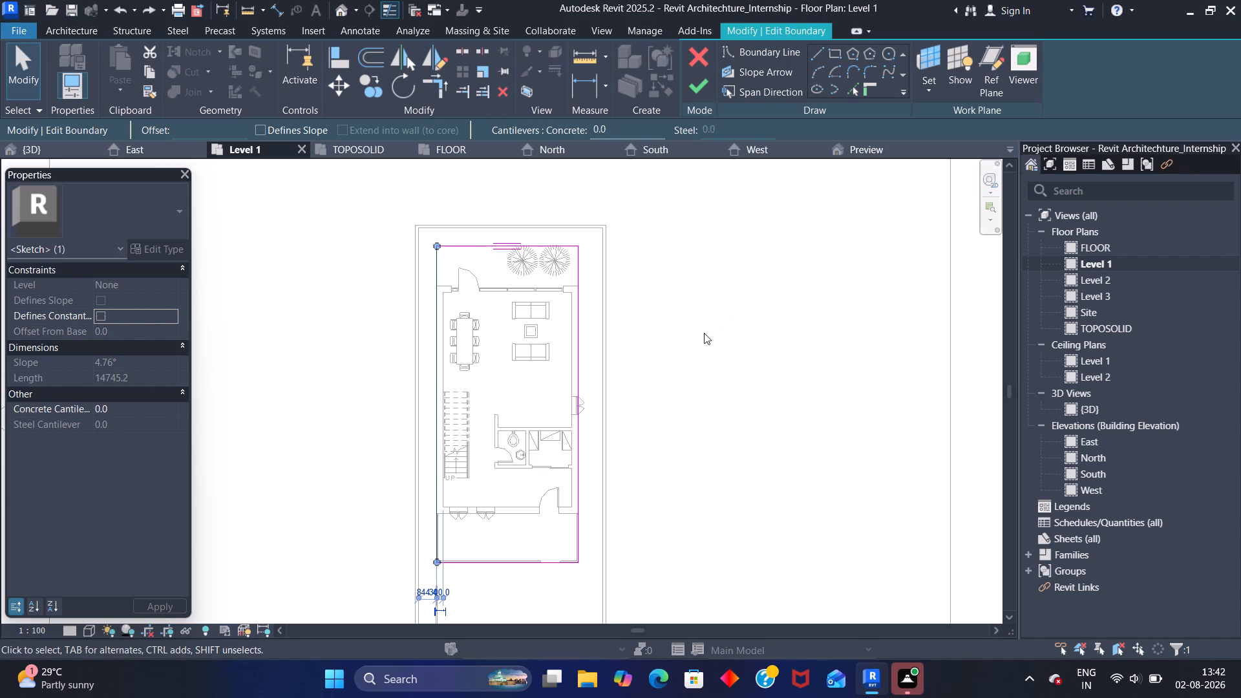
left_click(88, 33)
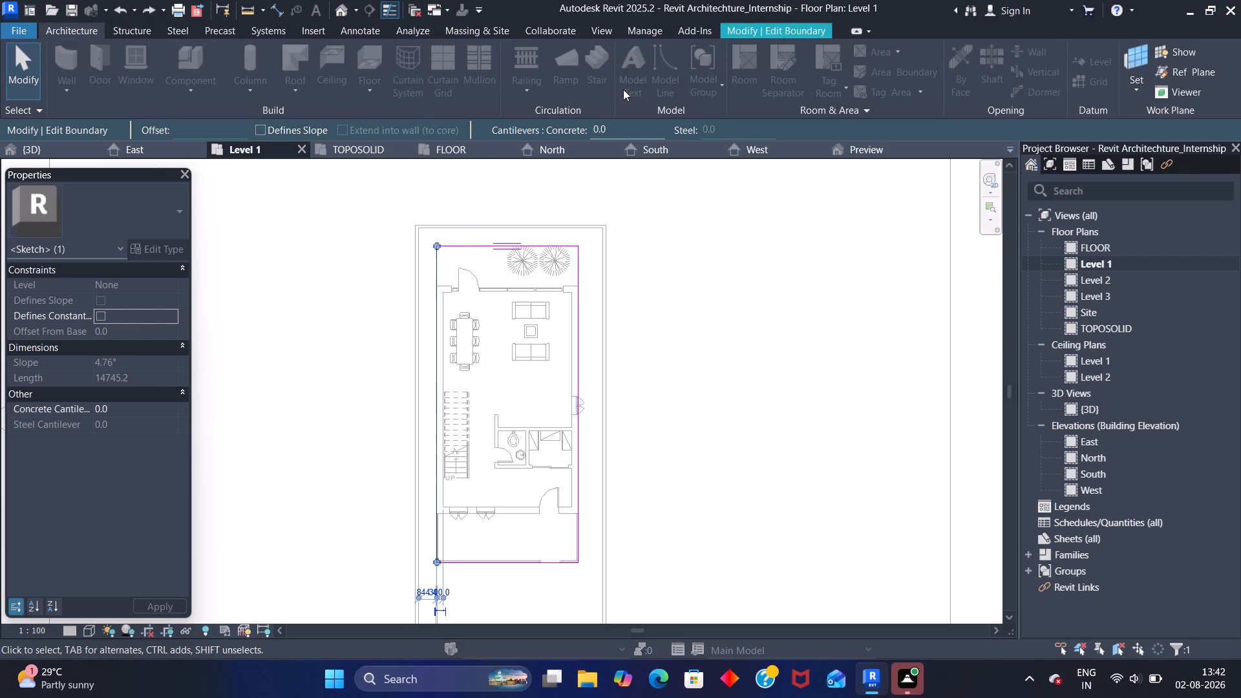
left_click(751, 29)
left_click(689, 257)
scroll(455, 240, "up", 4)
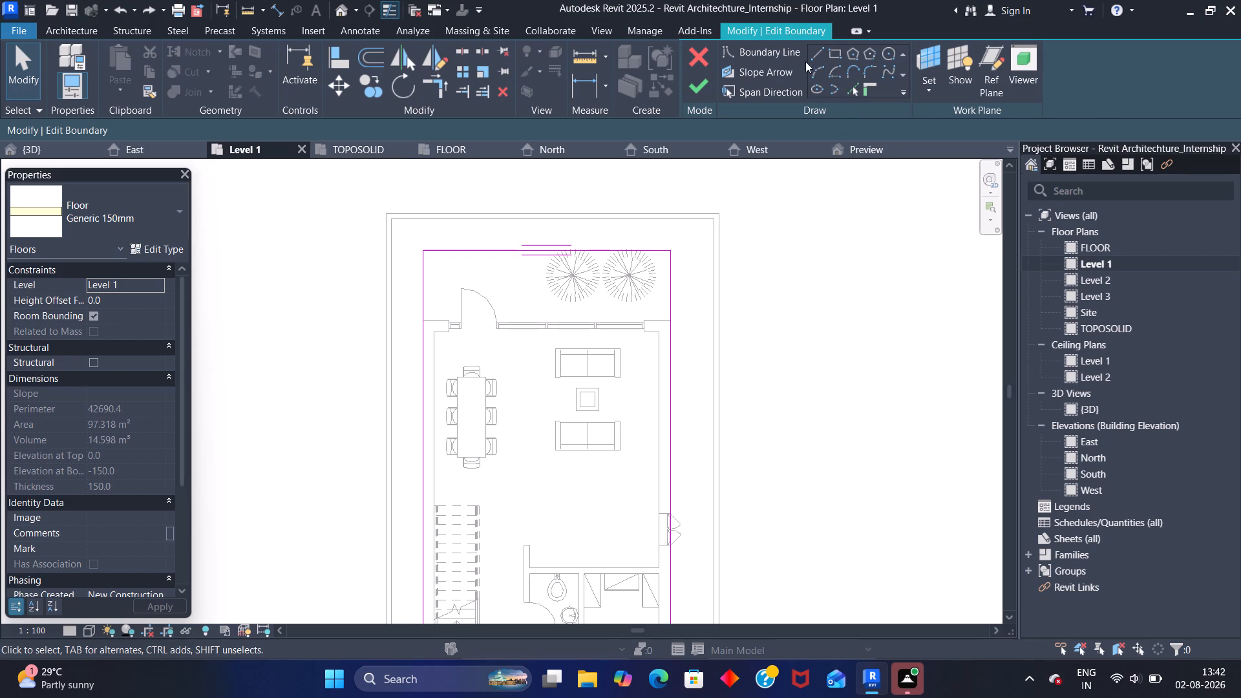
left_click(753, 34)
Quit the floor boundary sketch, discarding its edits.
left_click(697, 66)
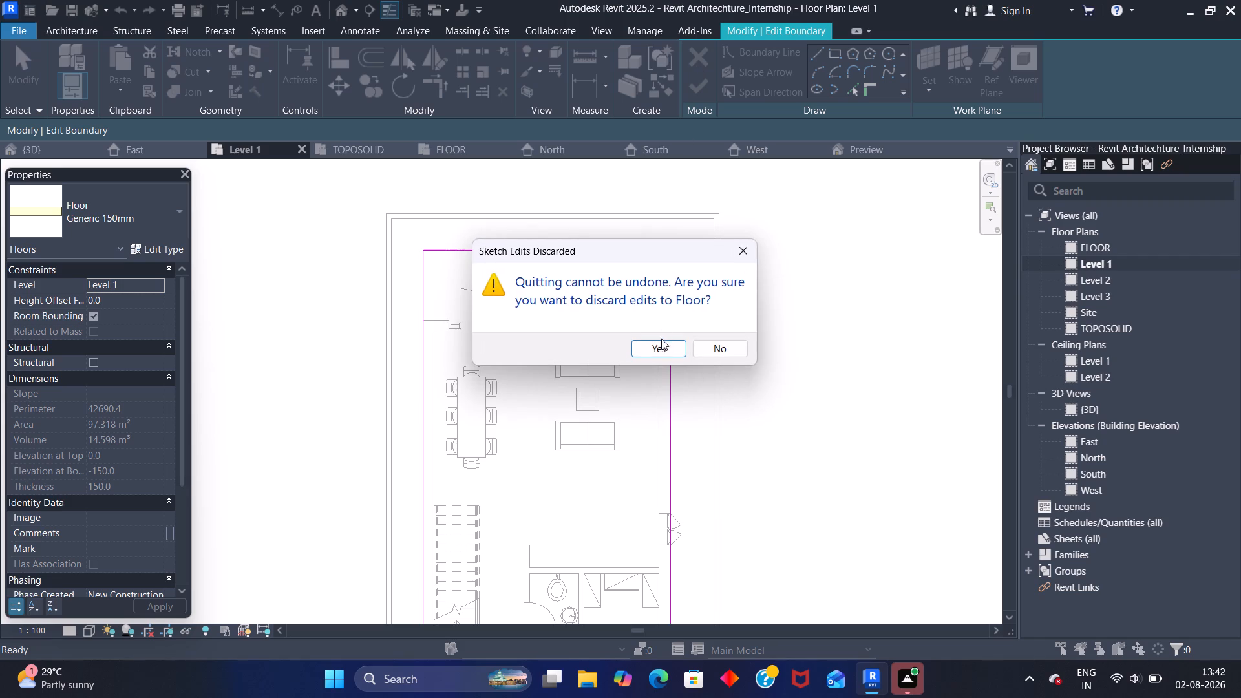
left_click(657, 349)
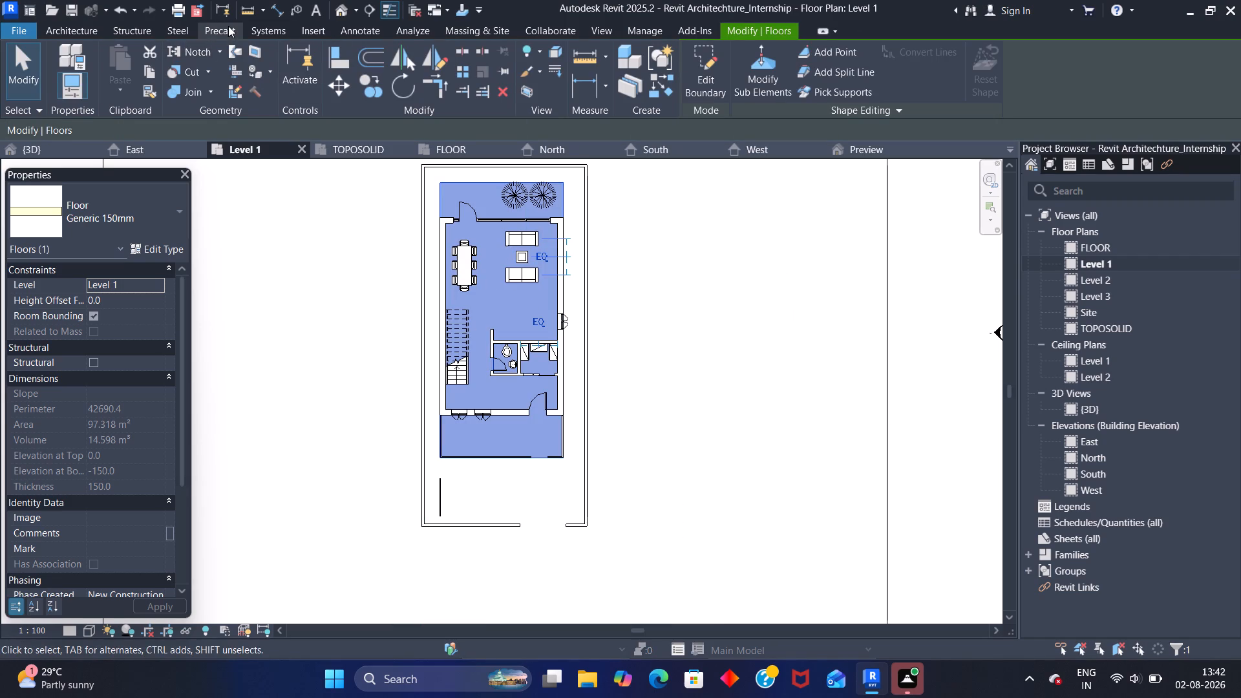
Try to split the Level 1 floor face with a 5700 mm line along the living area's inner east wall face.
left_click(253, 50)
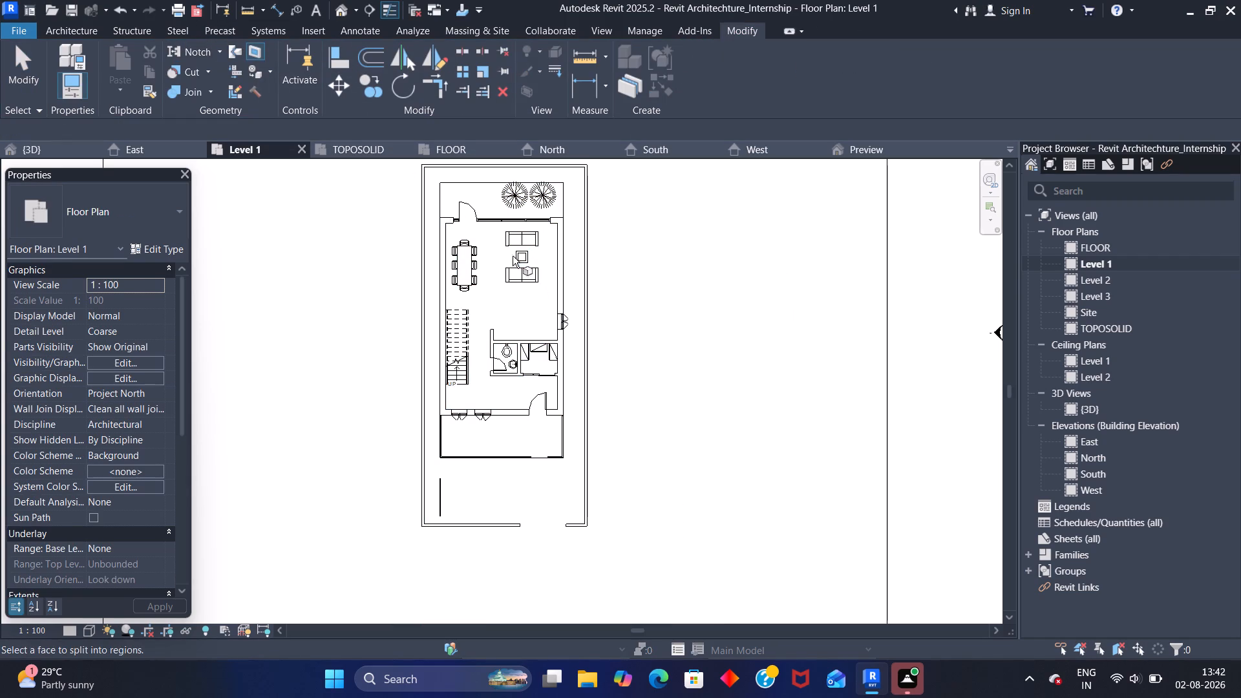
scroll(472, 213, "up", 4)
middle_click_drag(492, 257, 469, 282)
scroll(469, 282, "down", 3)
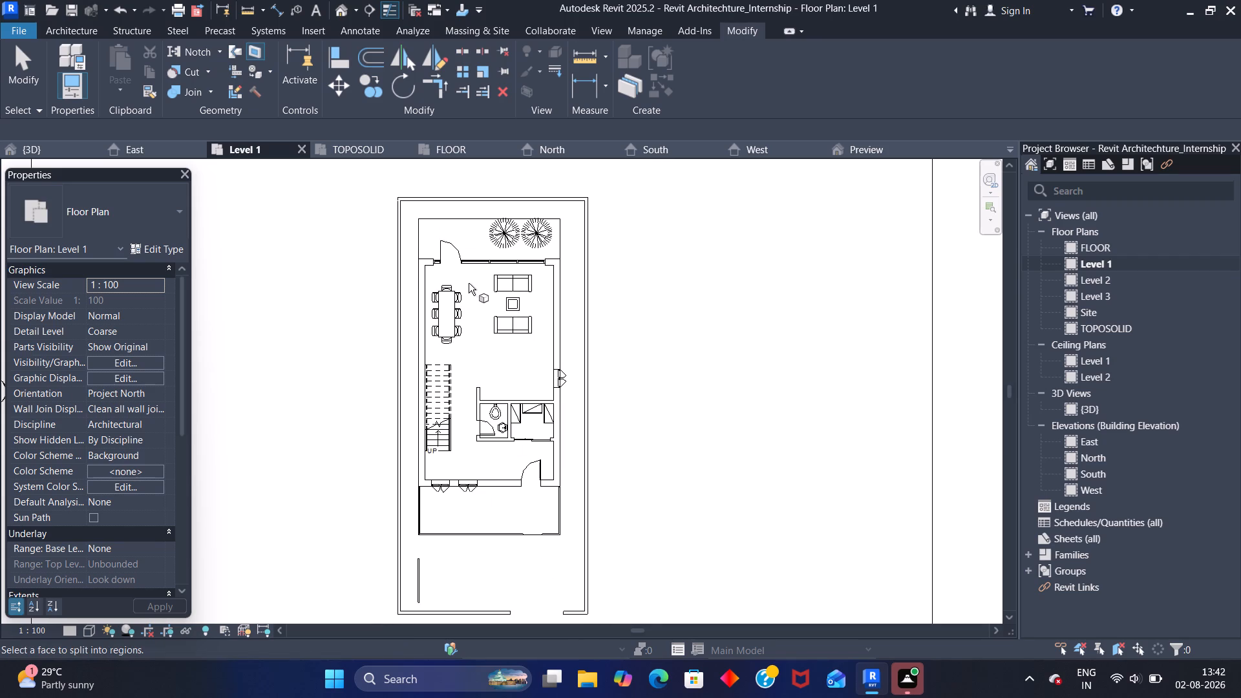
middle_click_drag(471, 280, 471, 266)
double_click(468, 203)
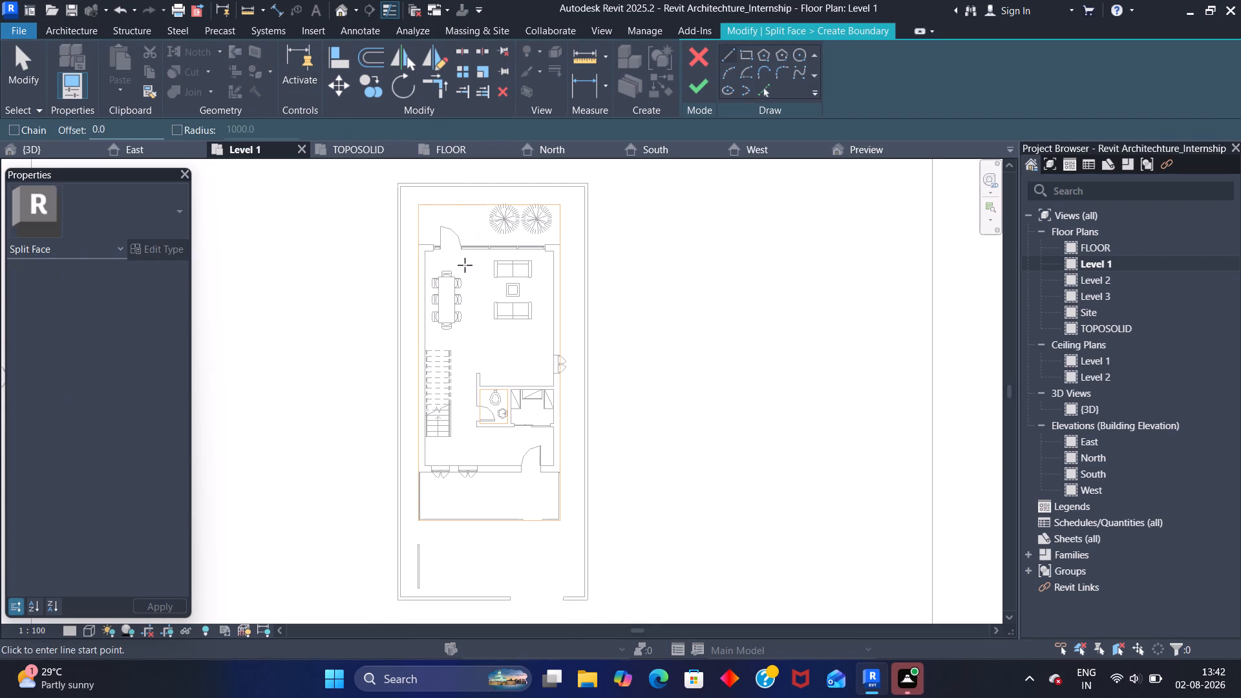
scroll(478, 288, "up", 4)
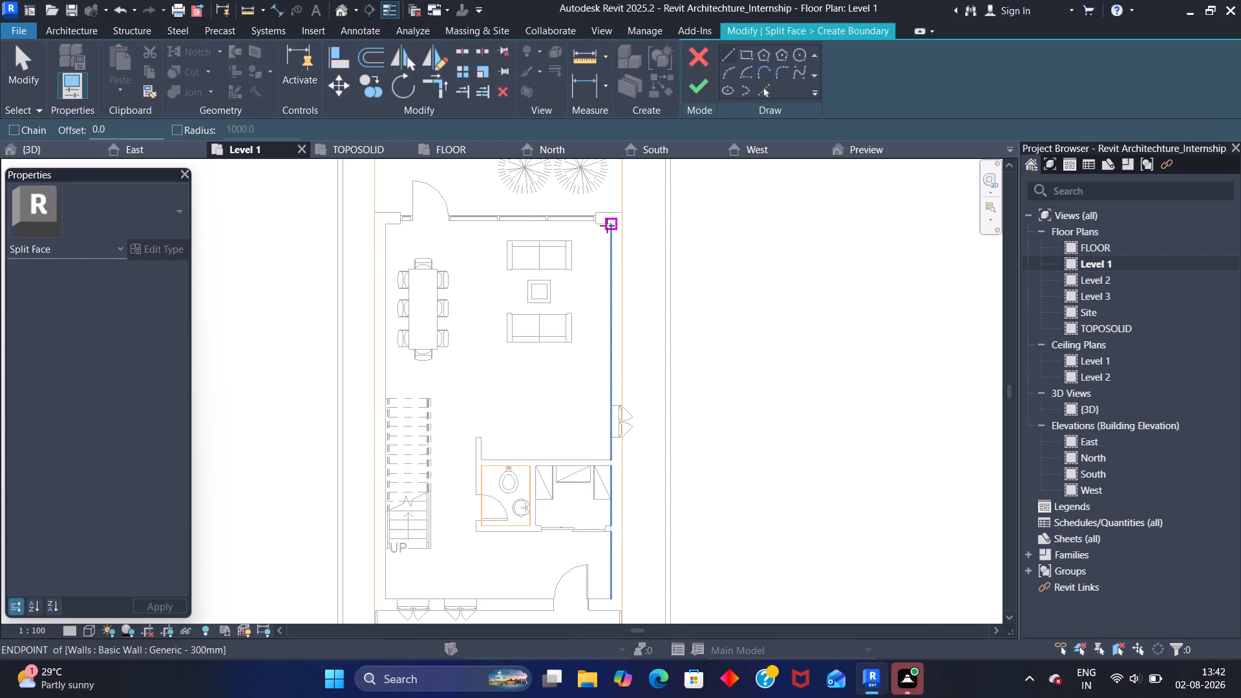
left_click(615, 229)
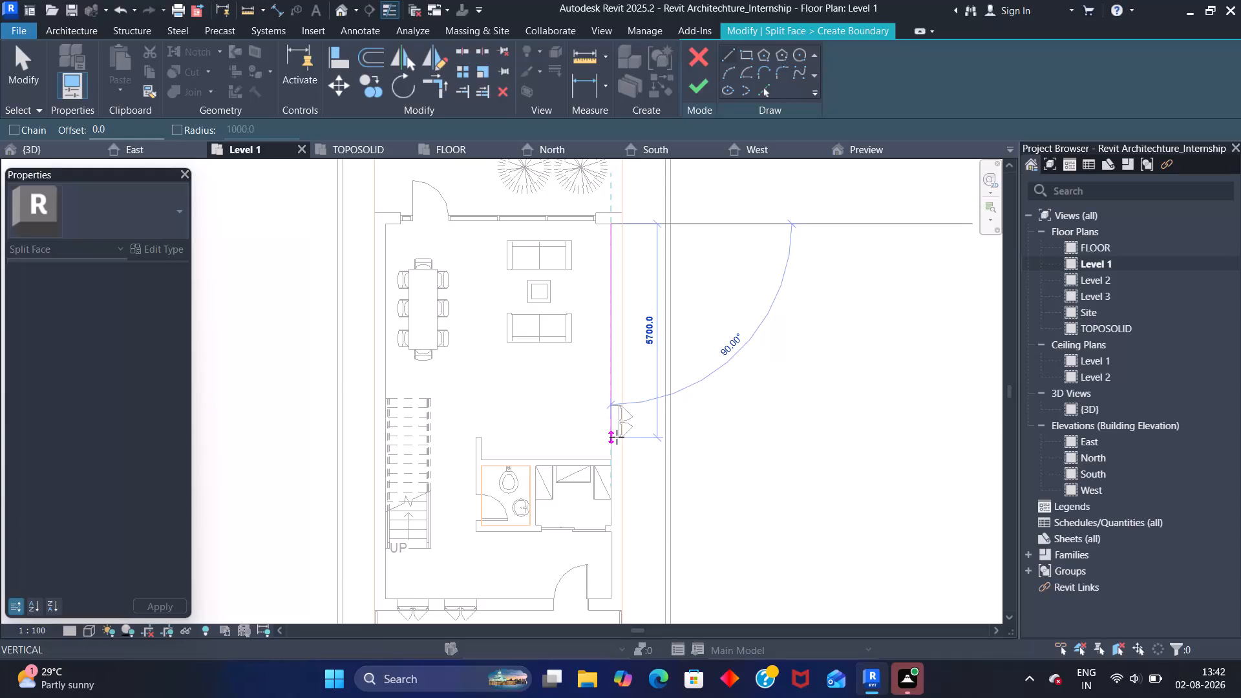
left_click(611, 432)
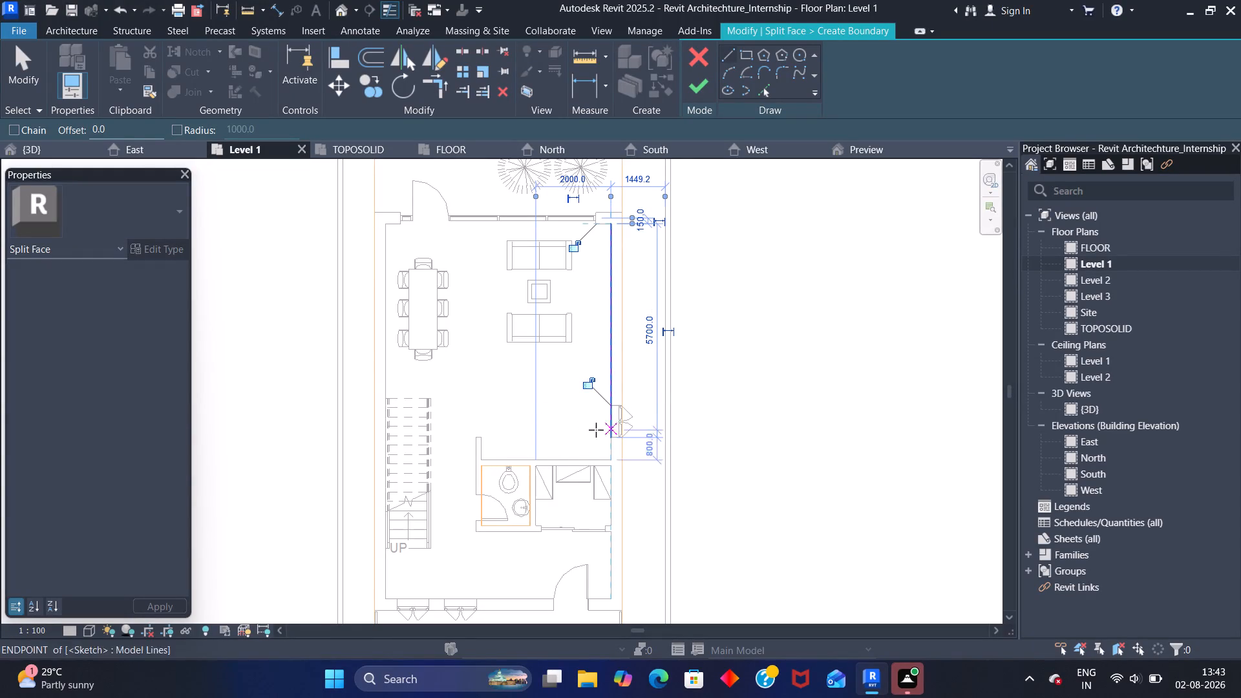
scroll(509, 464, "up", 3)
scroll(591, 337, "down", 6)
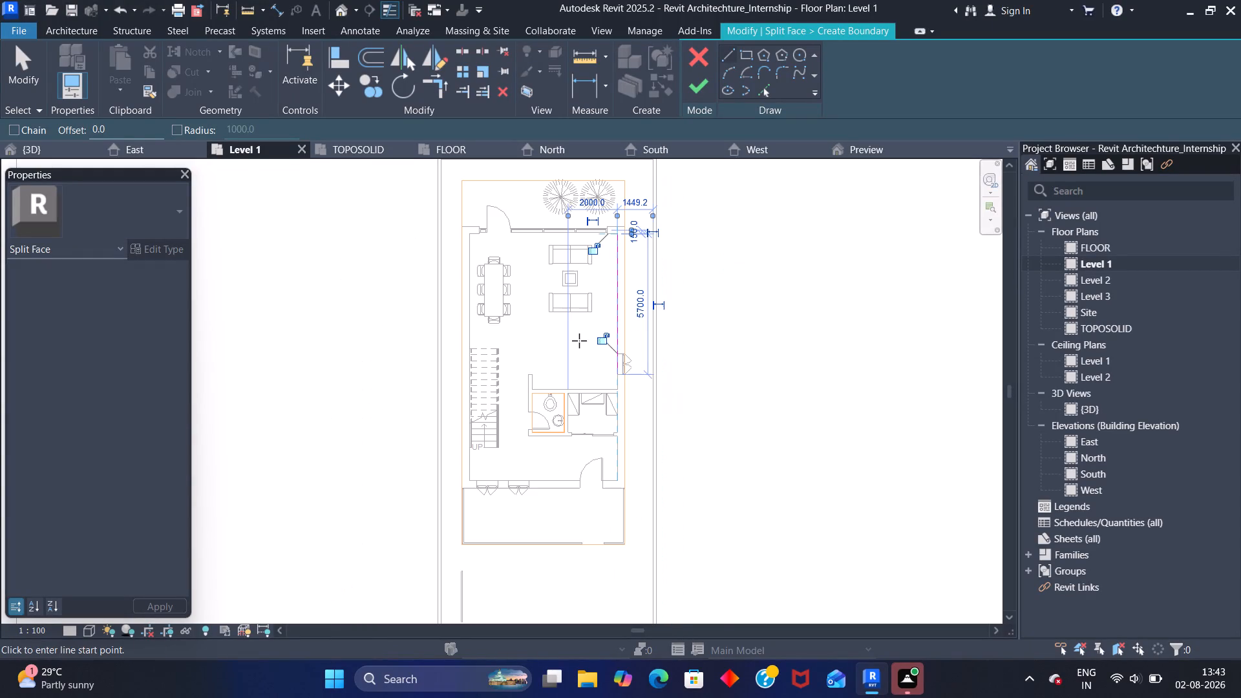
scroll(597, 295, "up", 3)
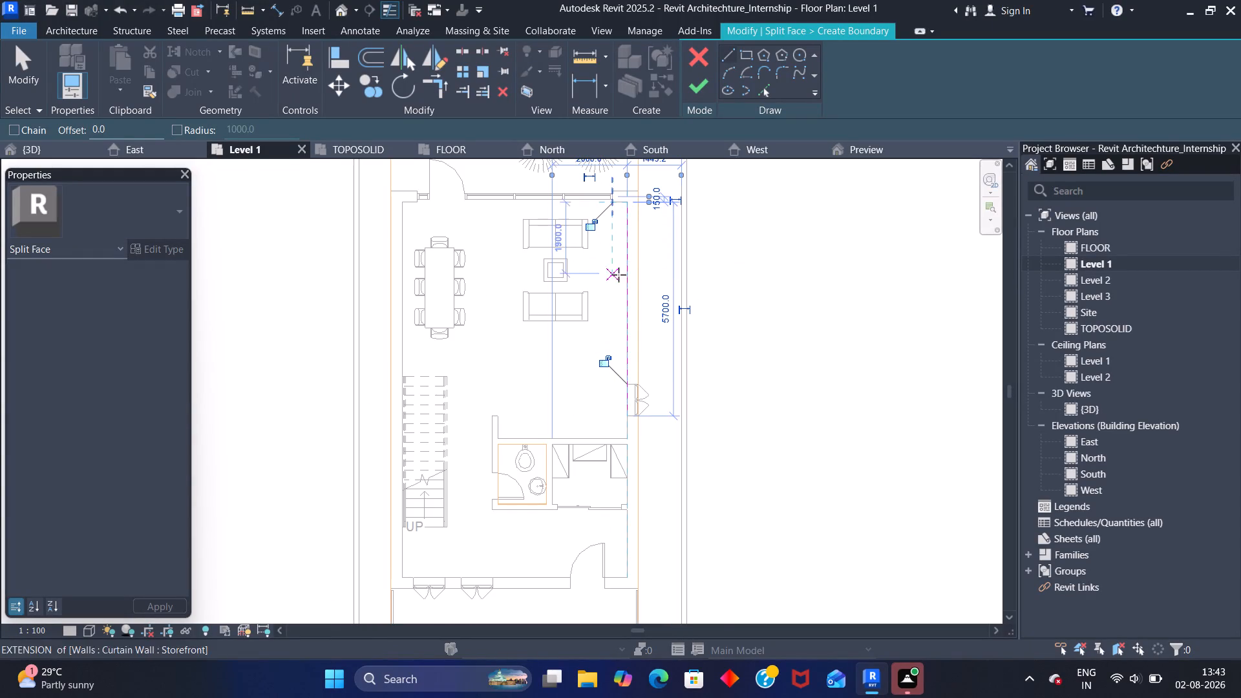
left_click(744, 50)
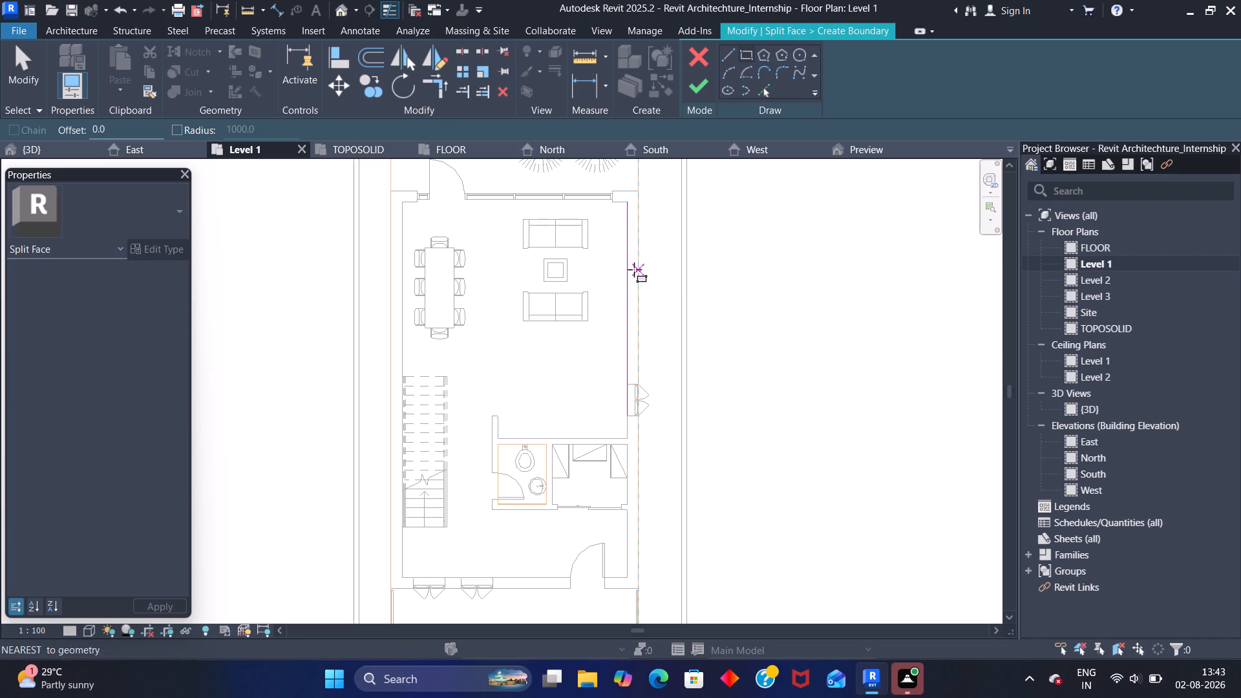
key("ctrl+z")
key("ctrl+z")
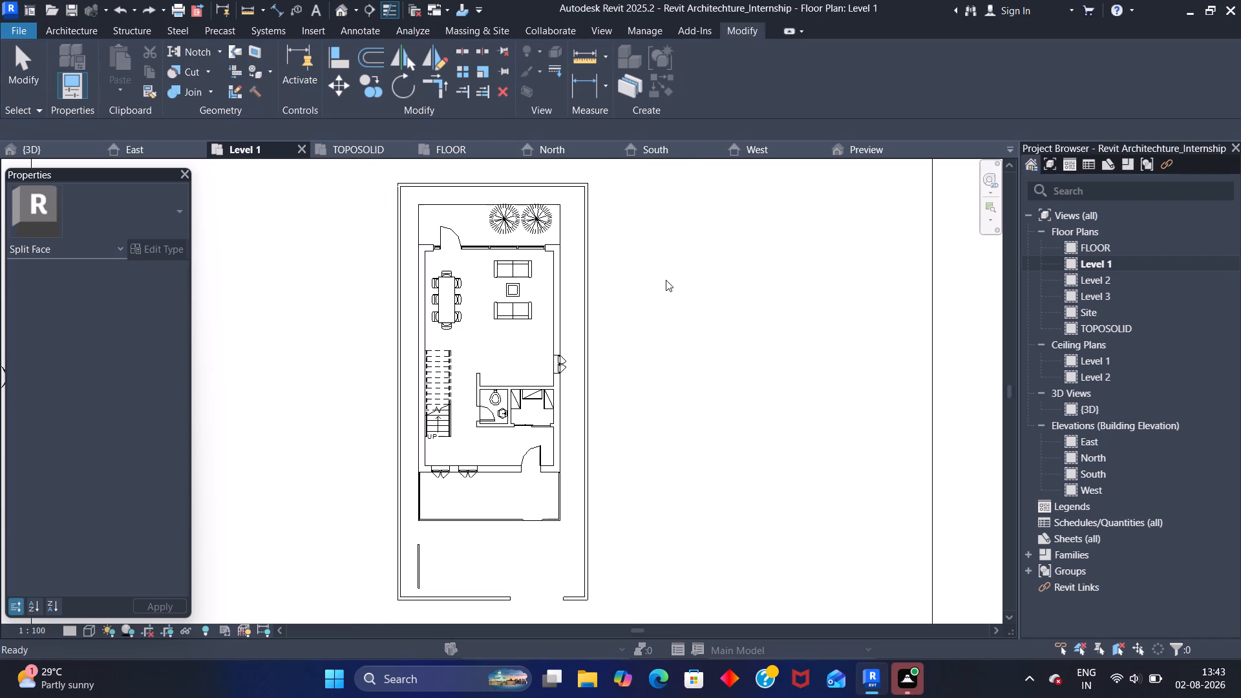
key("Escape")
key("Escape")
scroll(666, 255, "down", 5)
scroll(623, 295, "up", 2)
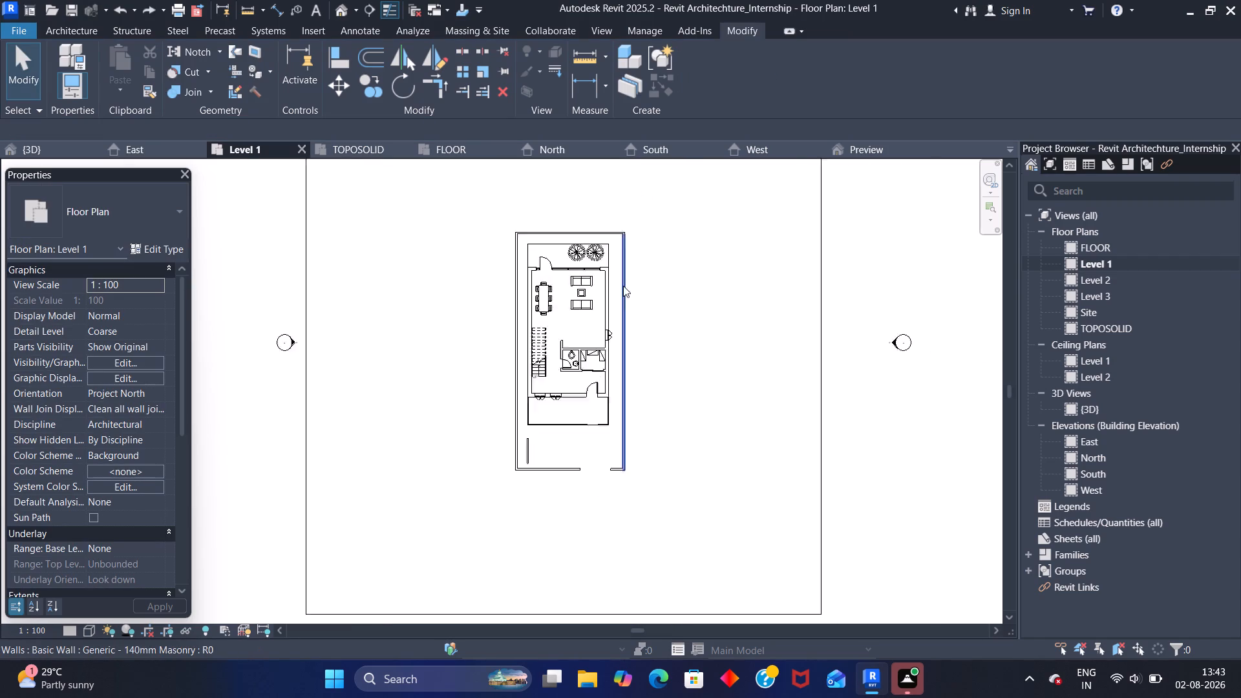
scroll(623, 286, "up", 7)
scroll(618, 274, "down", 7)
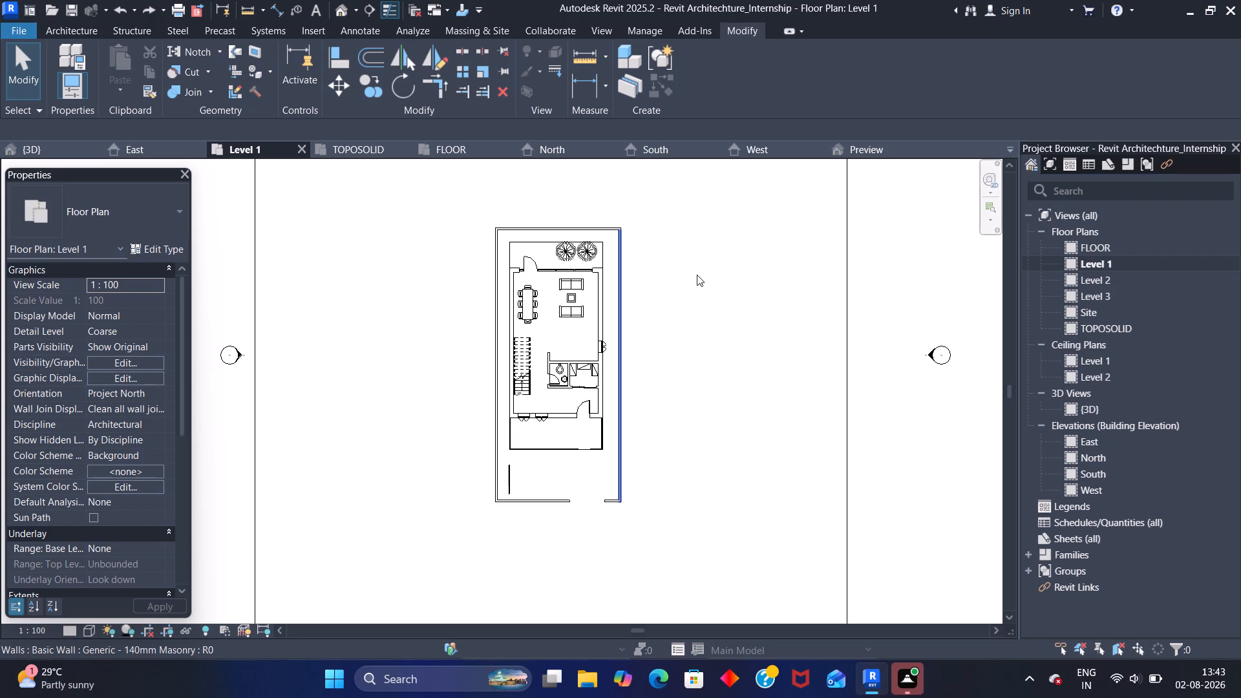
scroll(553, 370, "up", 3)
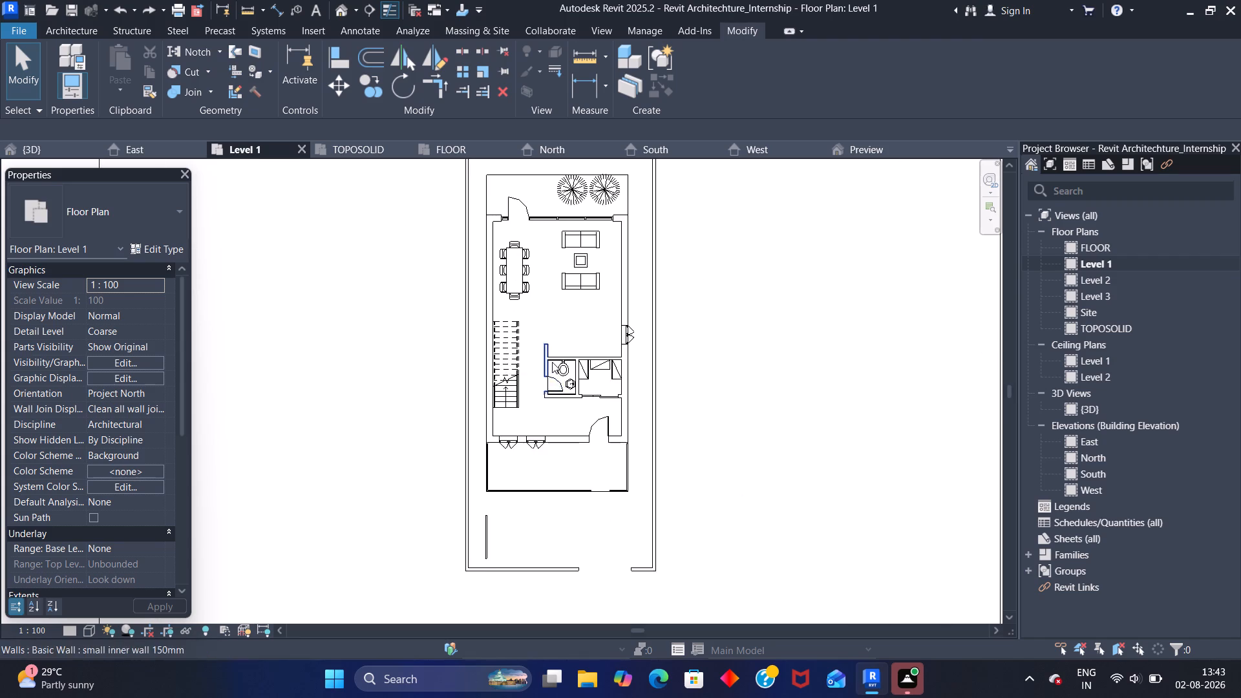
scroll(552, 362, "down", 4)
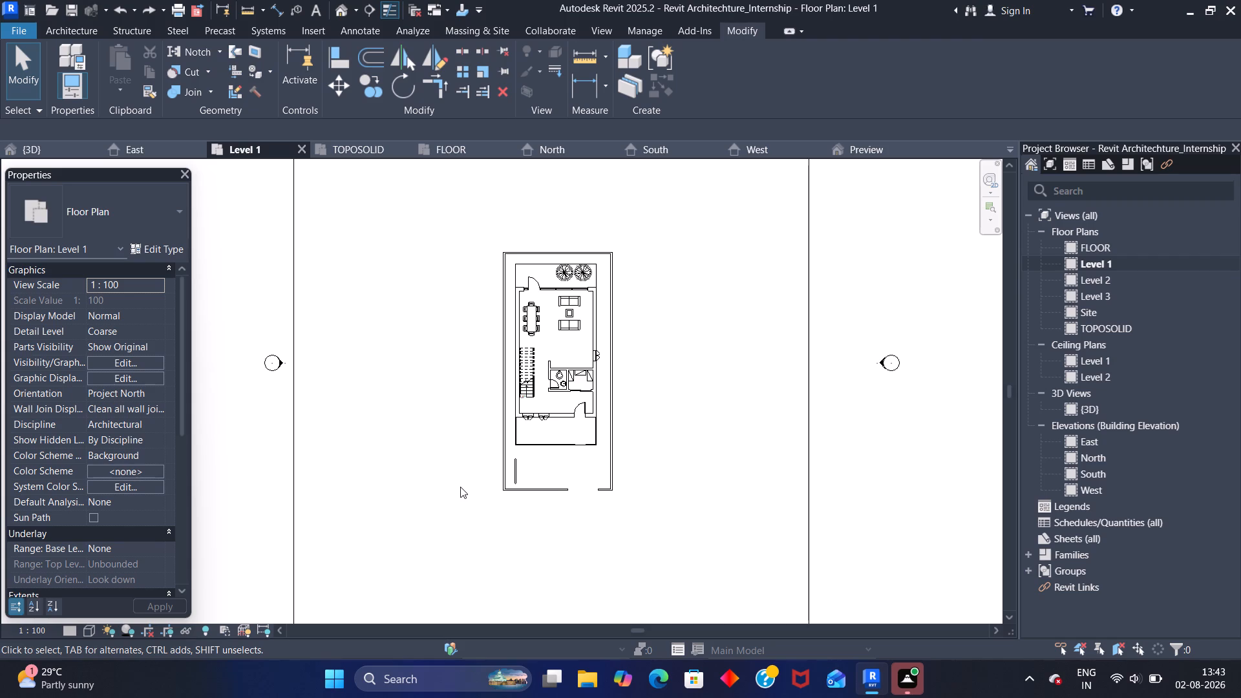
Split the Level 1 floor face with a rectangle about 1600 mm deep between the sofas and the toilet room wall.
left_click(254, 49)
scroll(540, 333, "up", 7)
middle_click_drag(553, 344, 519, 352)
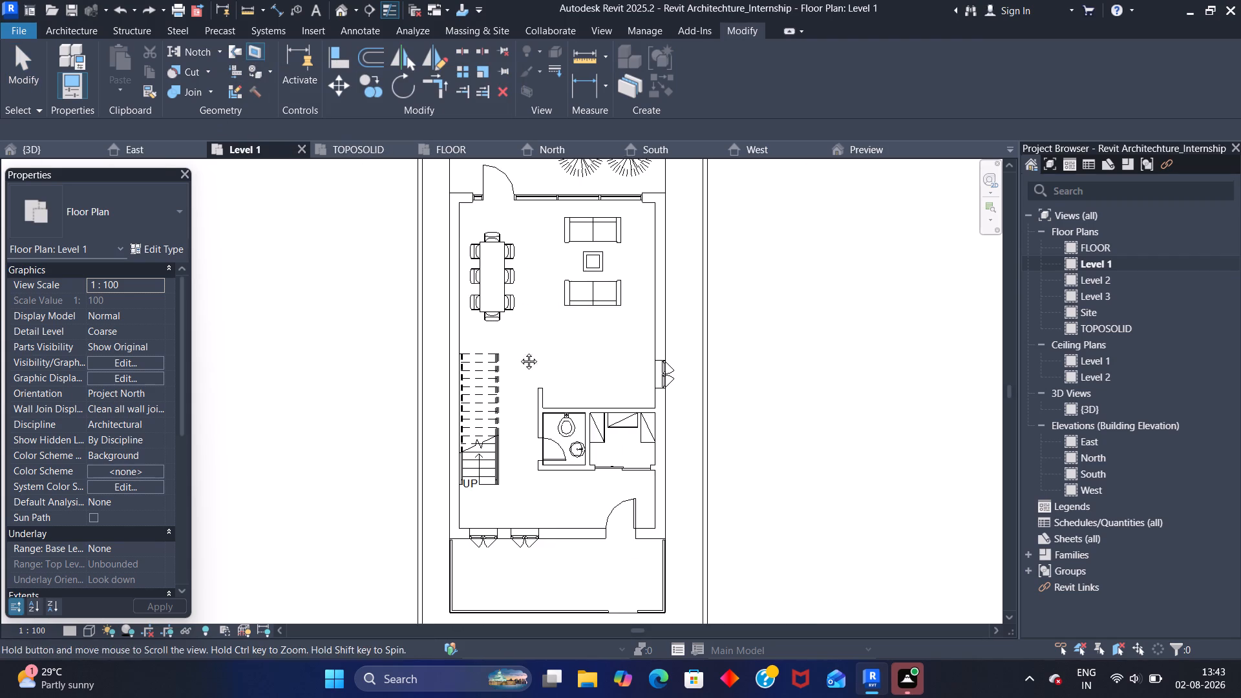
middle_click_drag(519, 352, 454, 375)
middle_click_drag(444, 235, 432, 347)
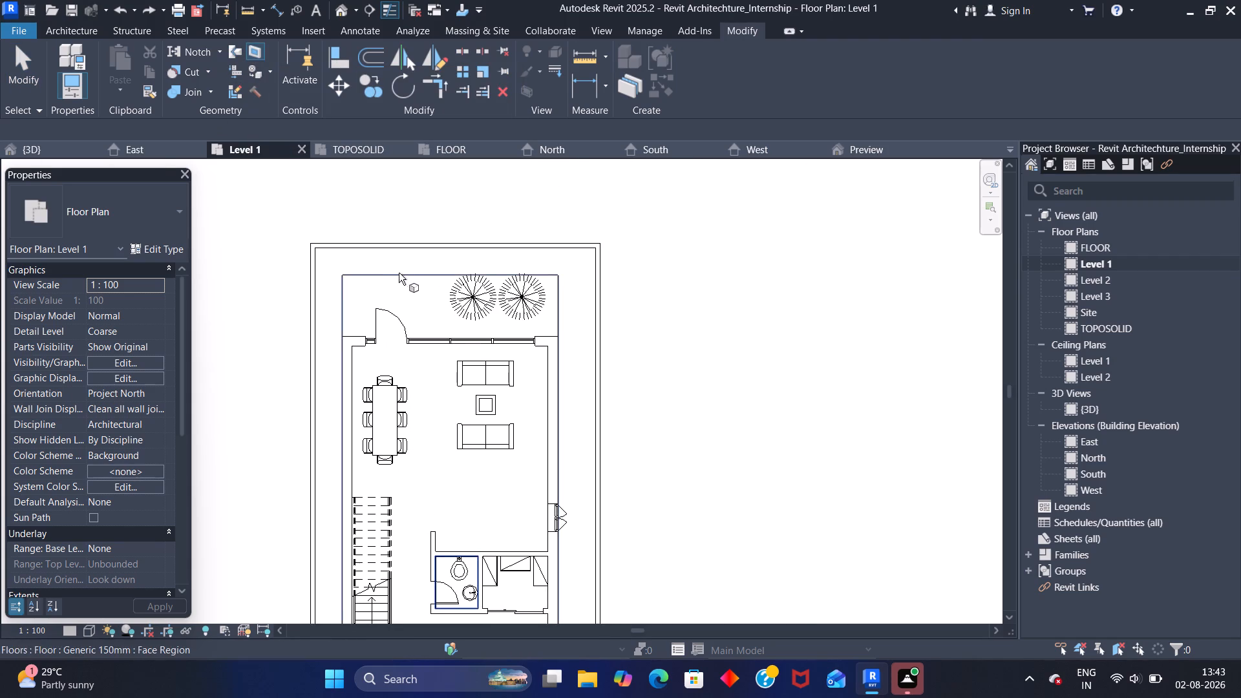
left_click(399, 277)
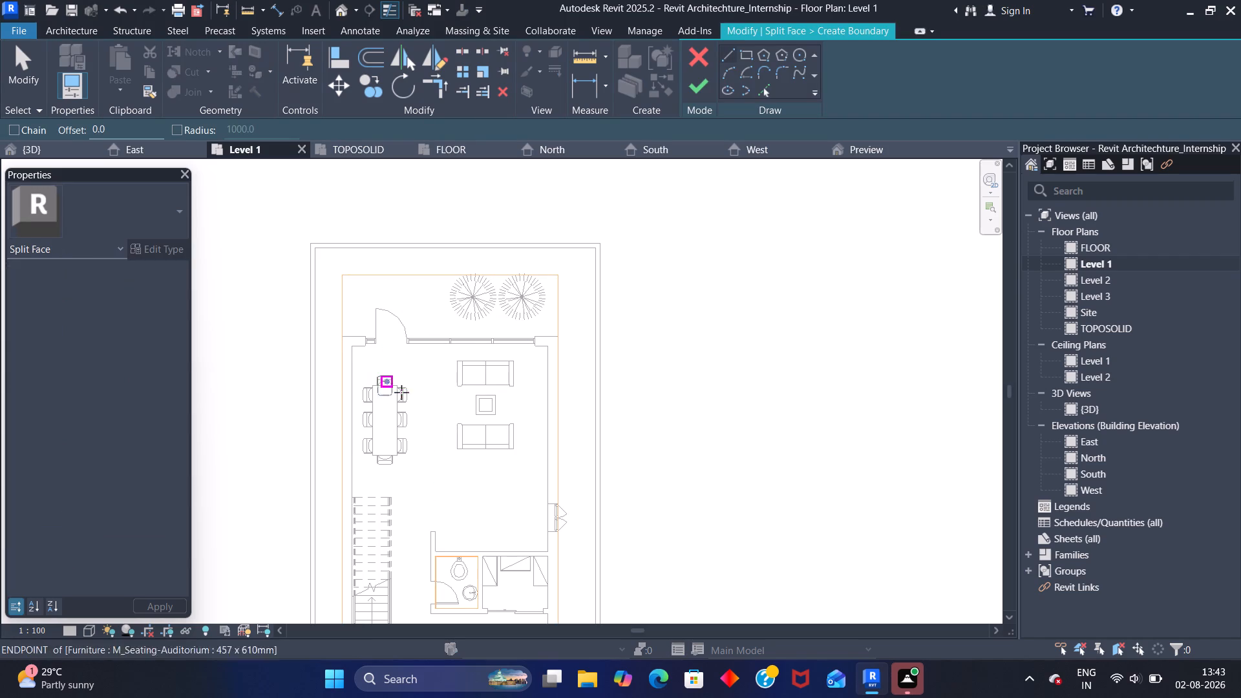
left_click(460, 508)
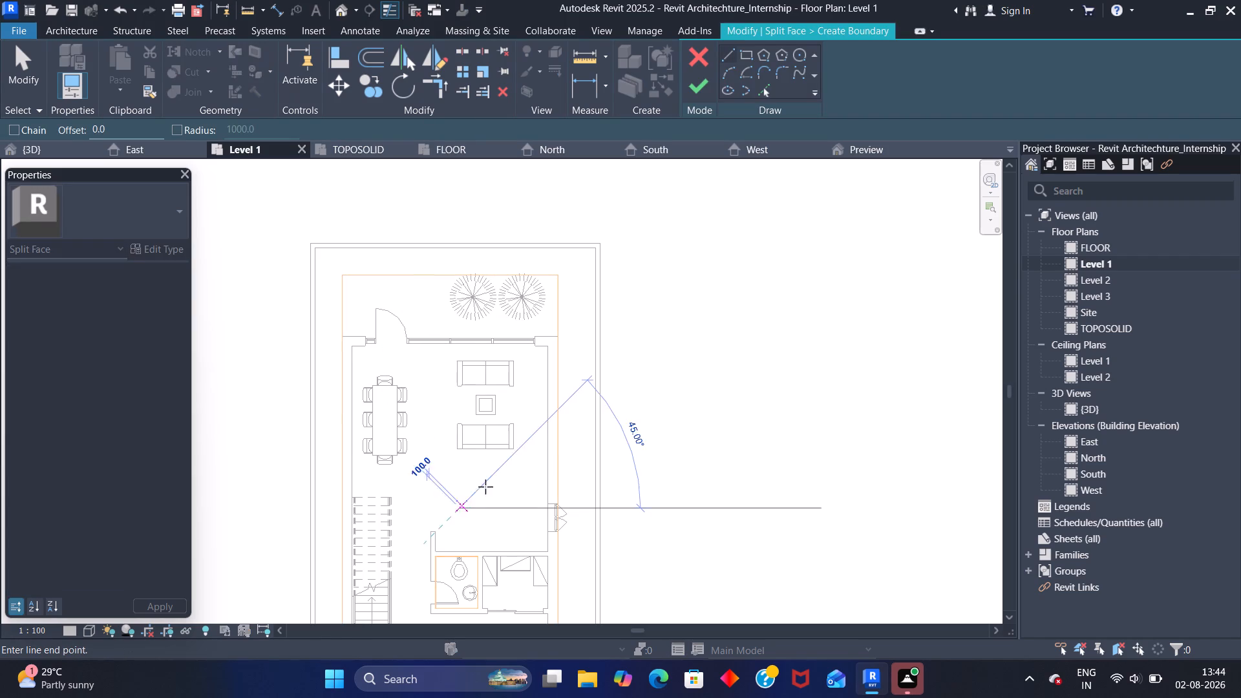
left_click(750, 52)
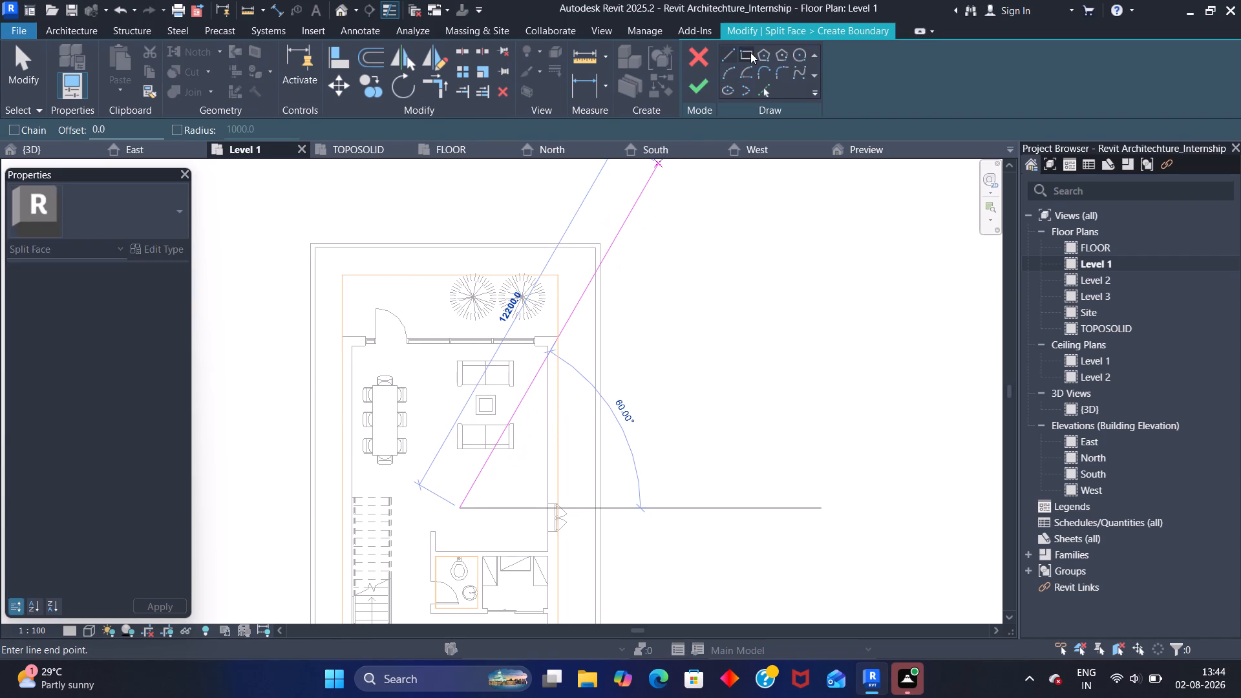
left_click_drag(455, 467, 464, 478)
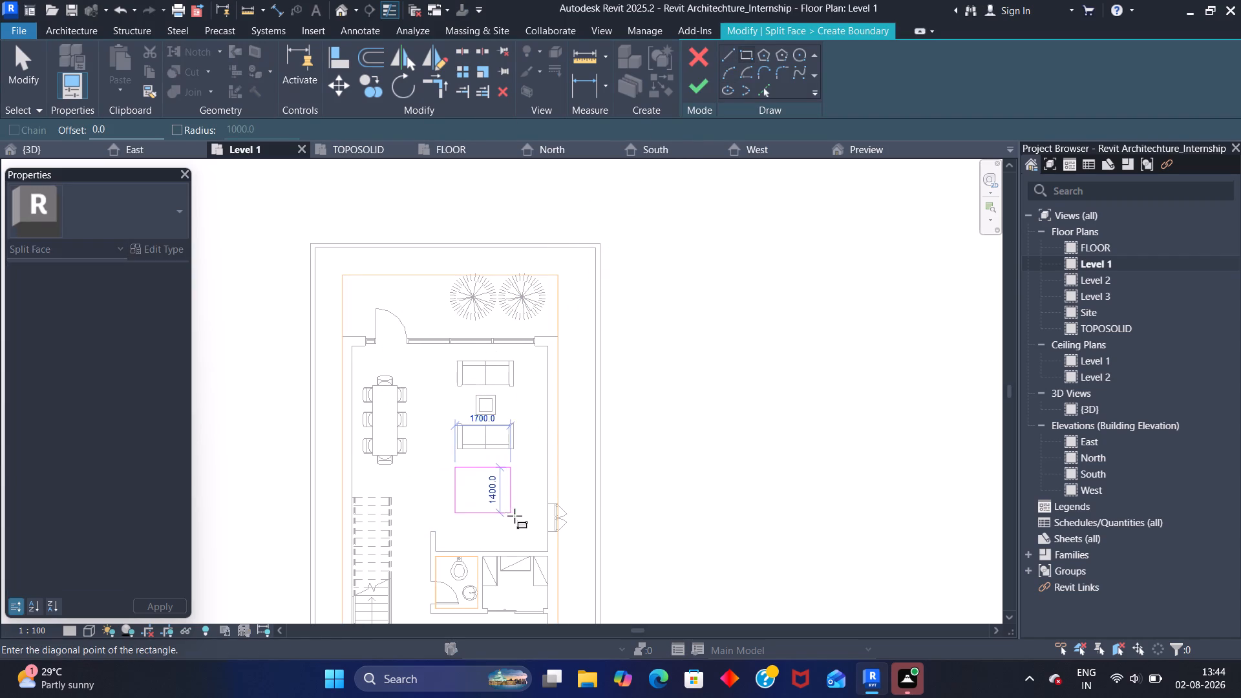
left_click(521, 520)
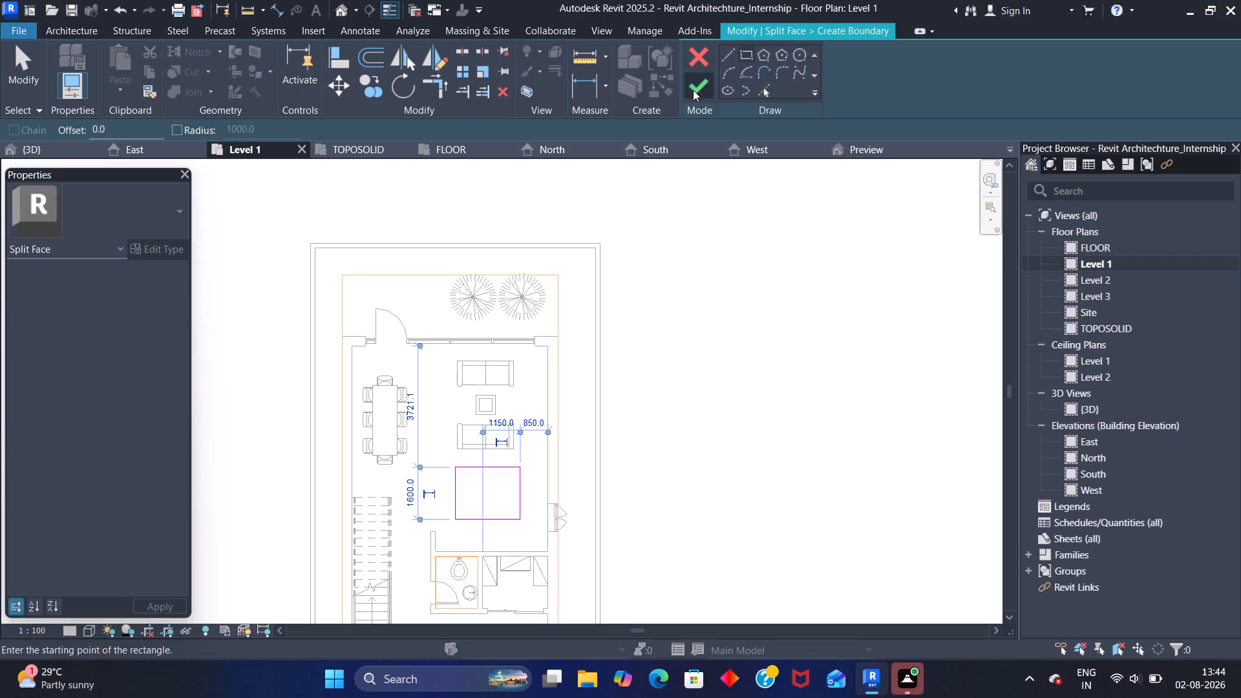
left_click(695, 90)
scroll(540, 308, "down", 4)
scroll(494, 435, "up", 5)
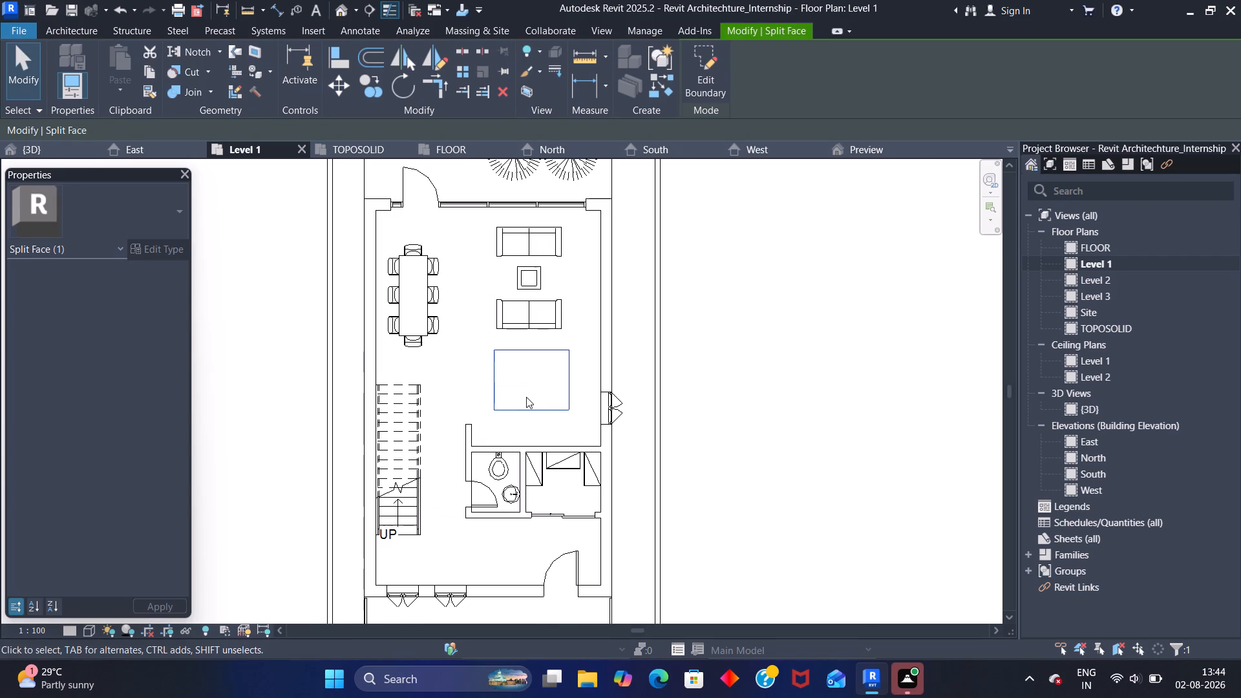
Paint the rectangular floor region near the sofas with Default New Material(1), then repaint it with the beige Door - Frame/... material.
type("PT")
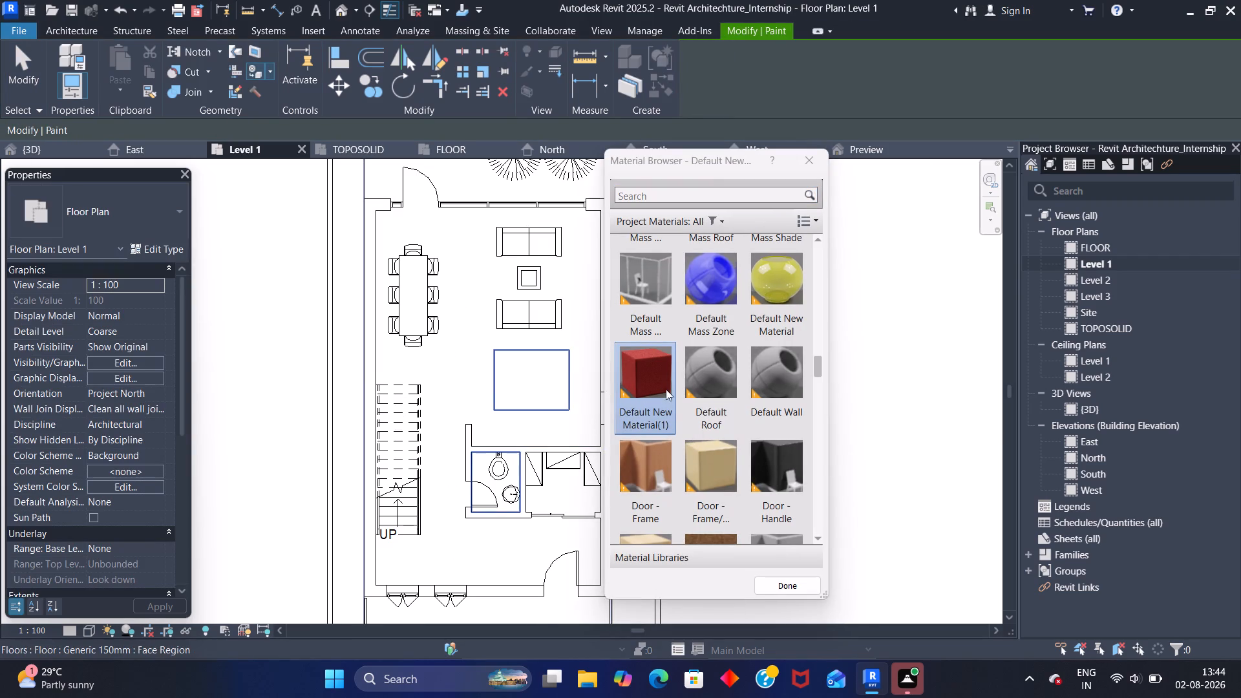
left_click(658, 378)
left_click(525, 352)
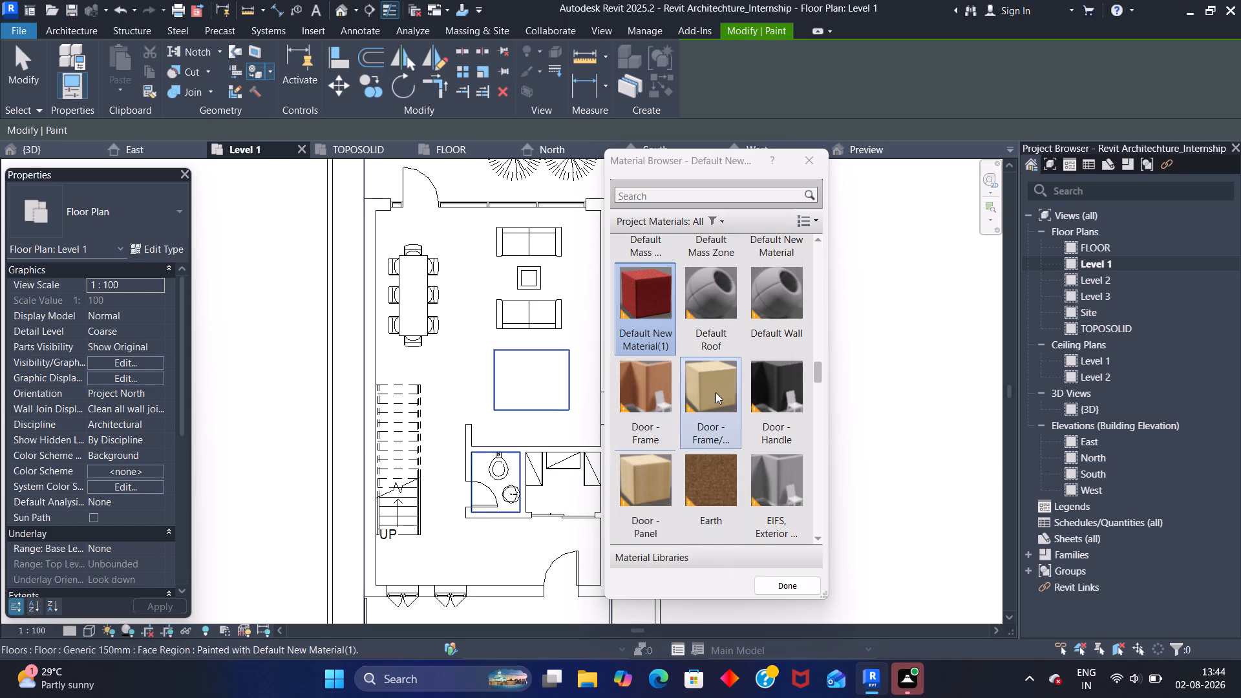
left_click(715, 394)
left_click(533, 365)
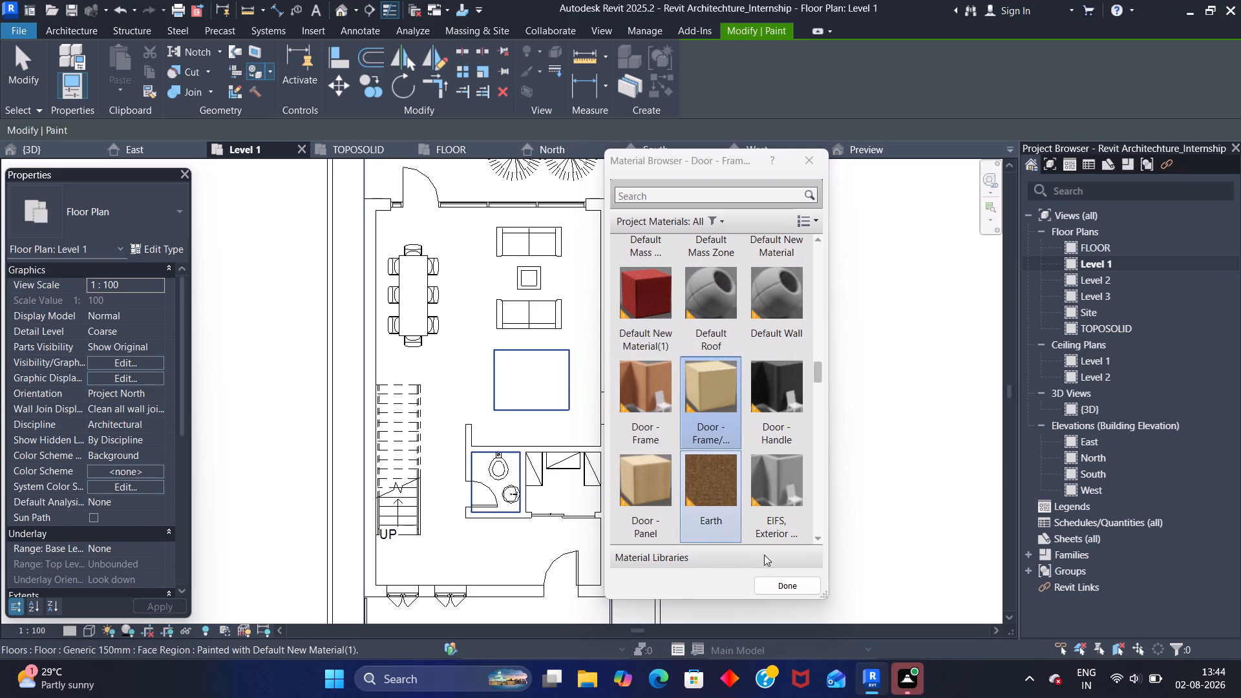
left_click(798, 587)
Set the Level 1 plan's visual style to Realistic to check the painted floor region.
left_click(92, 632)
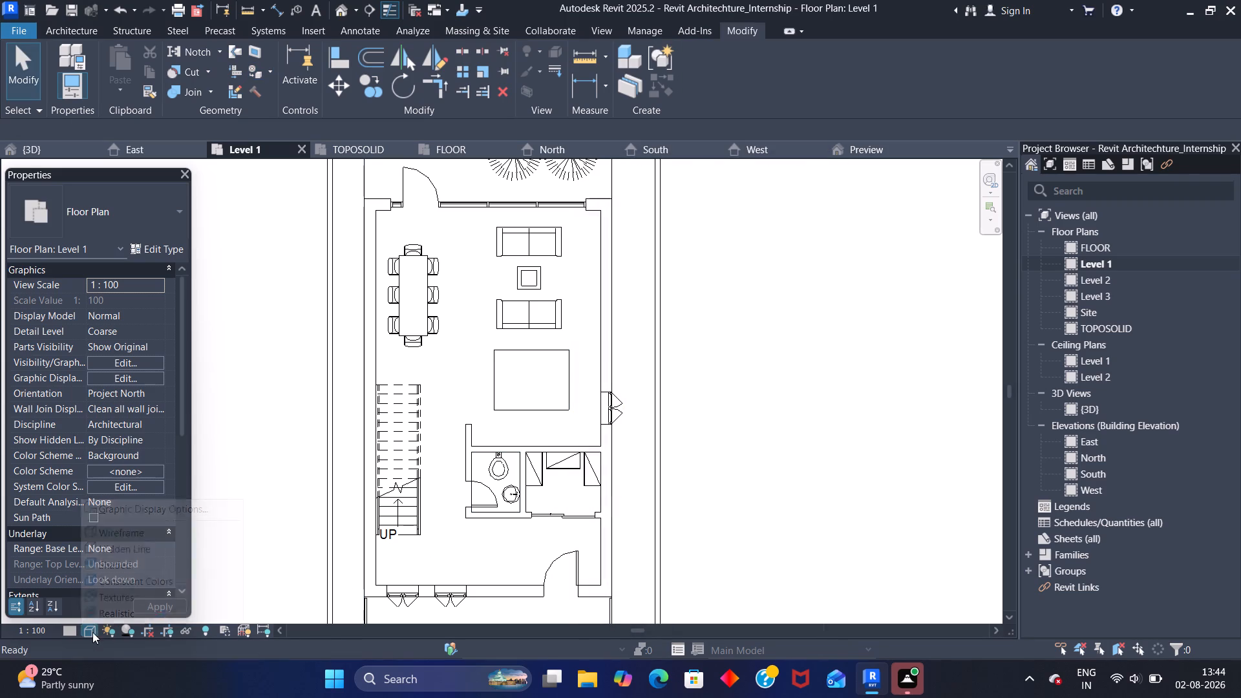
left_click(129, 615)
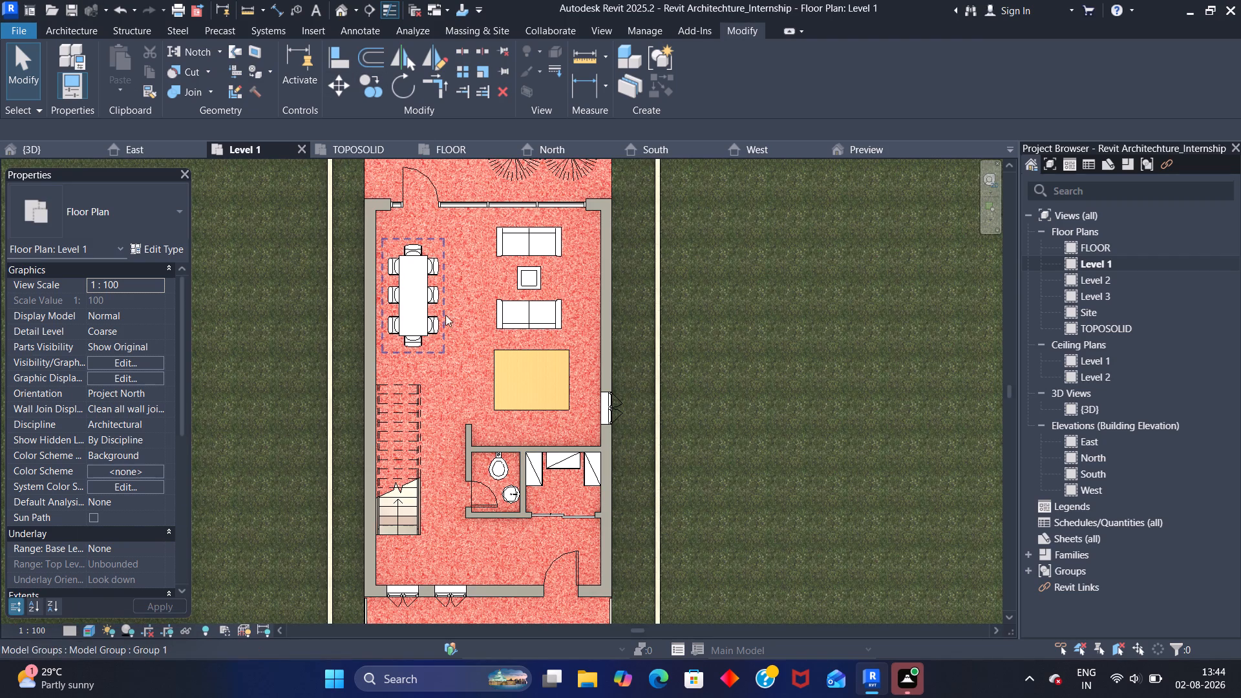
Return the plan to Hidden Line and split the floor face with a 2000 by 1594 mm rectangle filling the room beside the toilet.
left_click(256, 48)
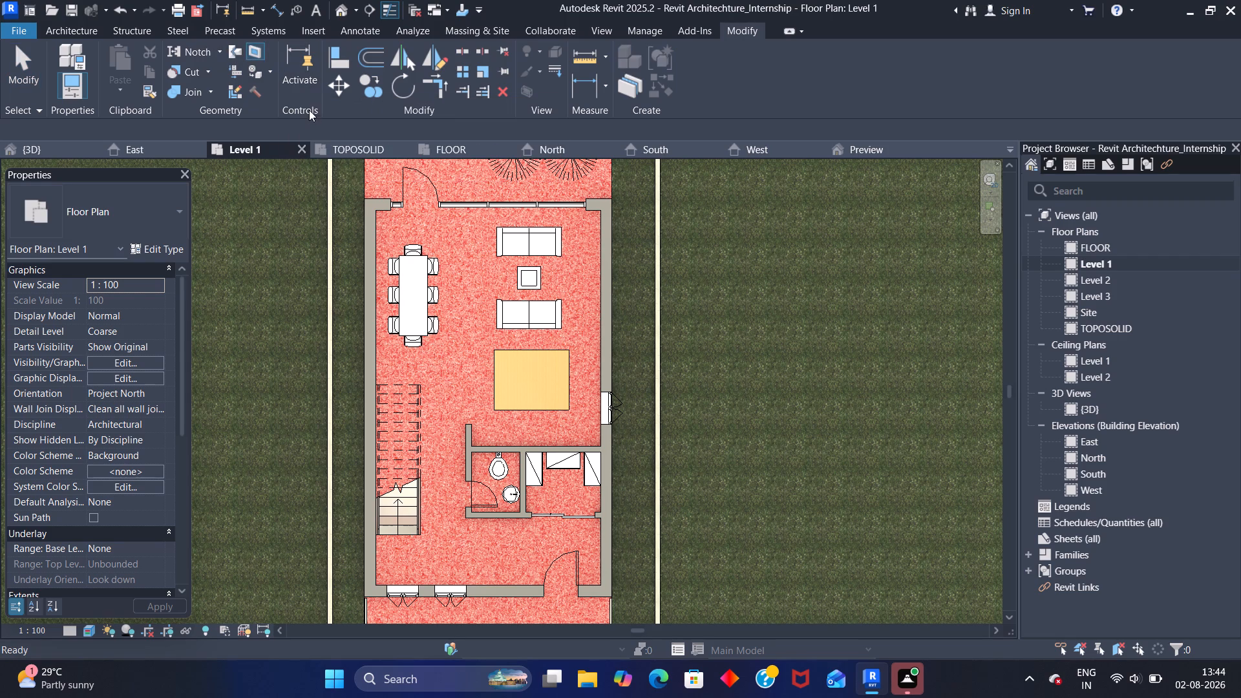
left_click(83, 628)
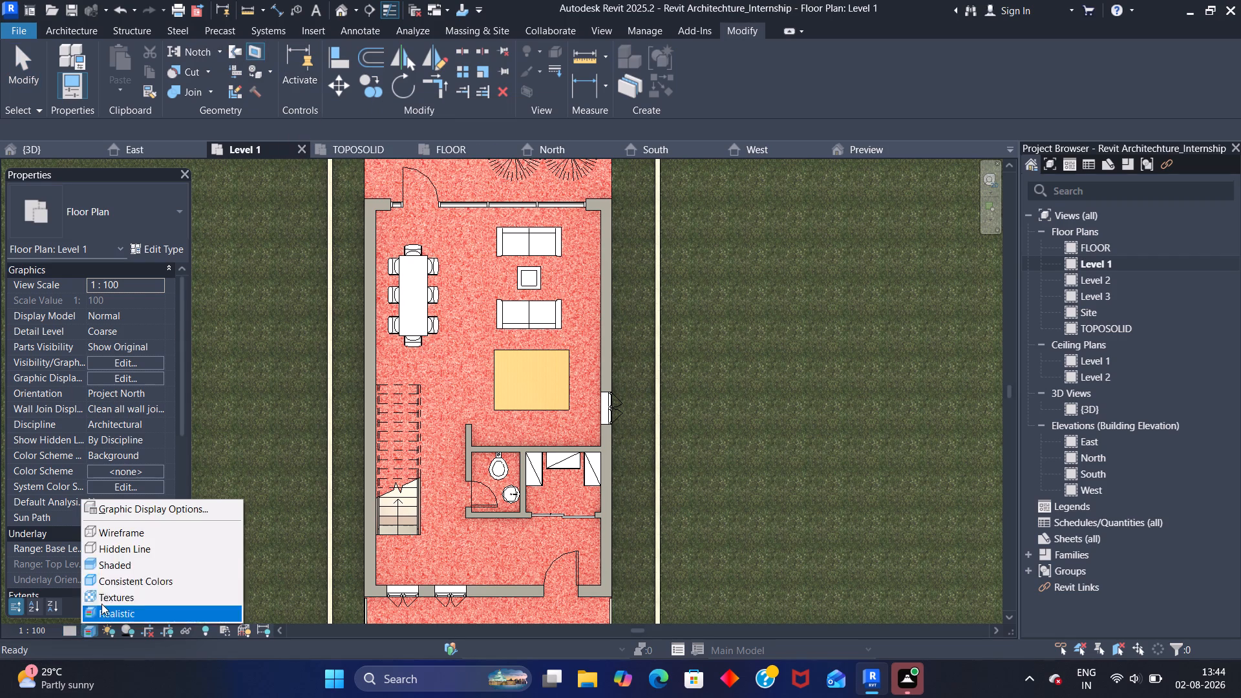
left_click(128, 549)
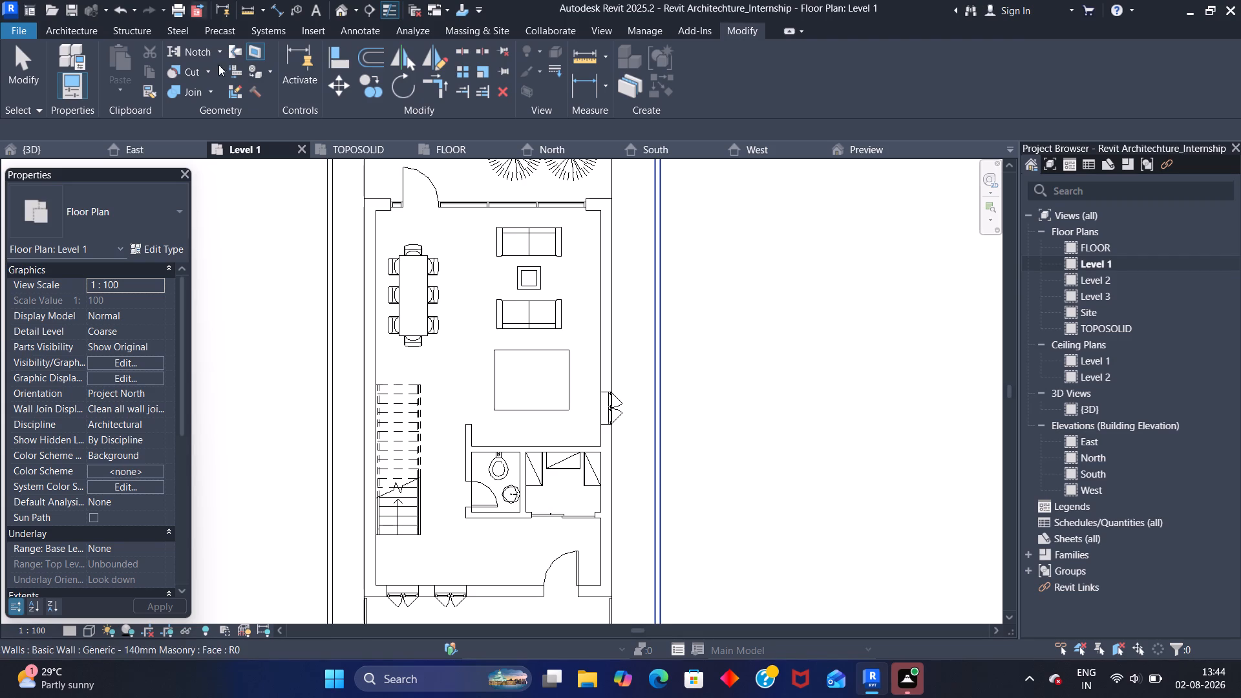
scroll(456, 324, "down", 4)
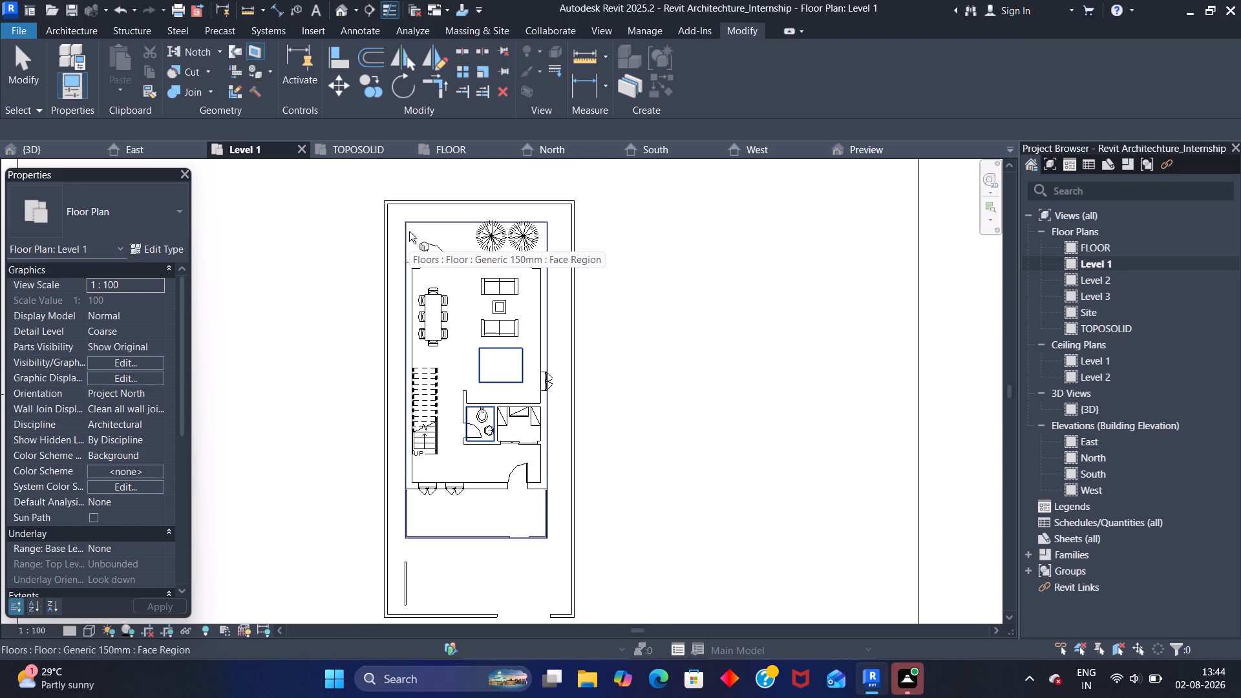
left_click(409, 231)
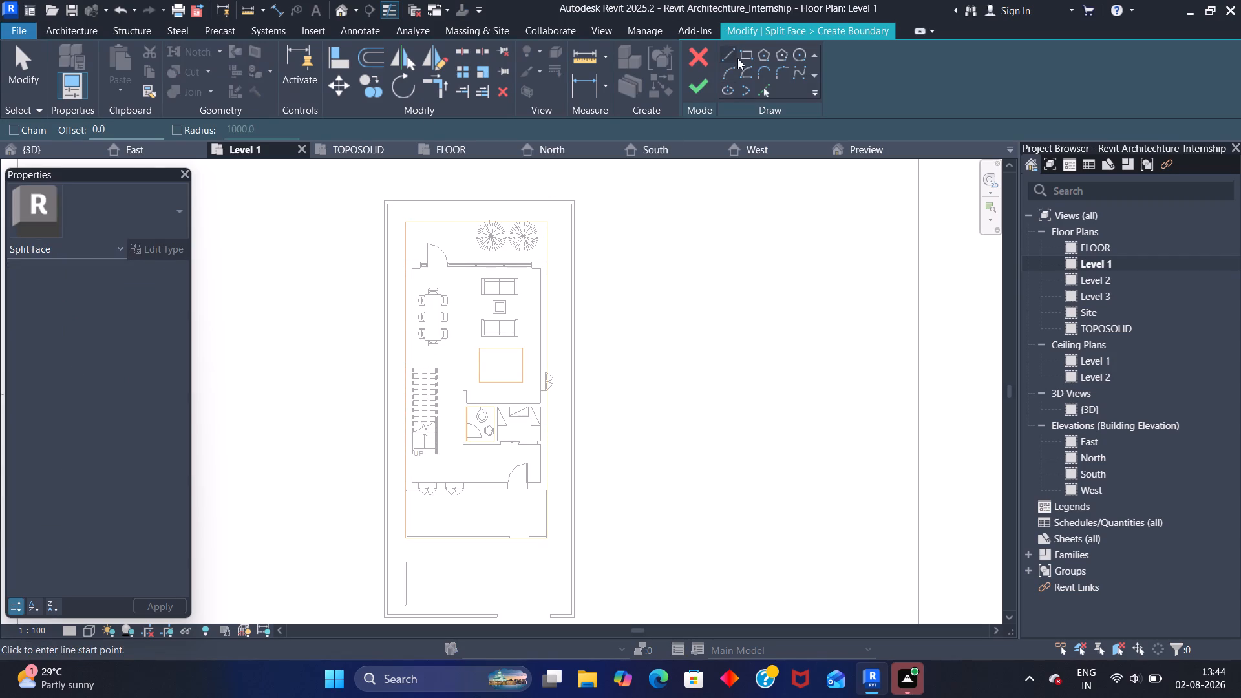
left_click(739, 53)
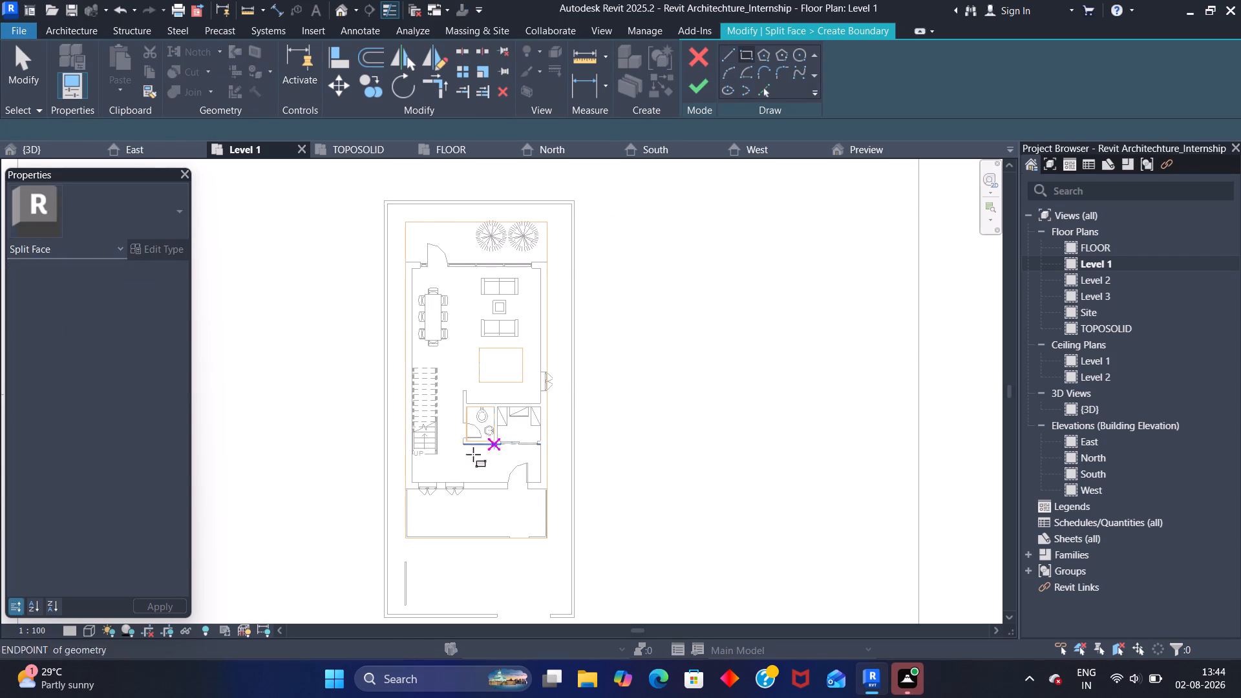
scroll(471, 456, "up", 8)
left_click(513, 424)
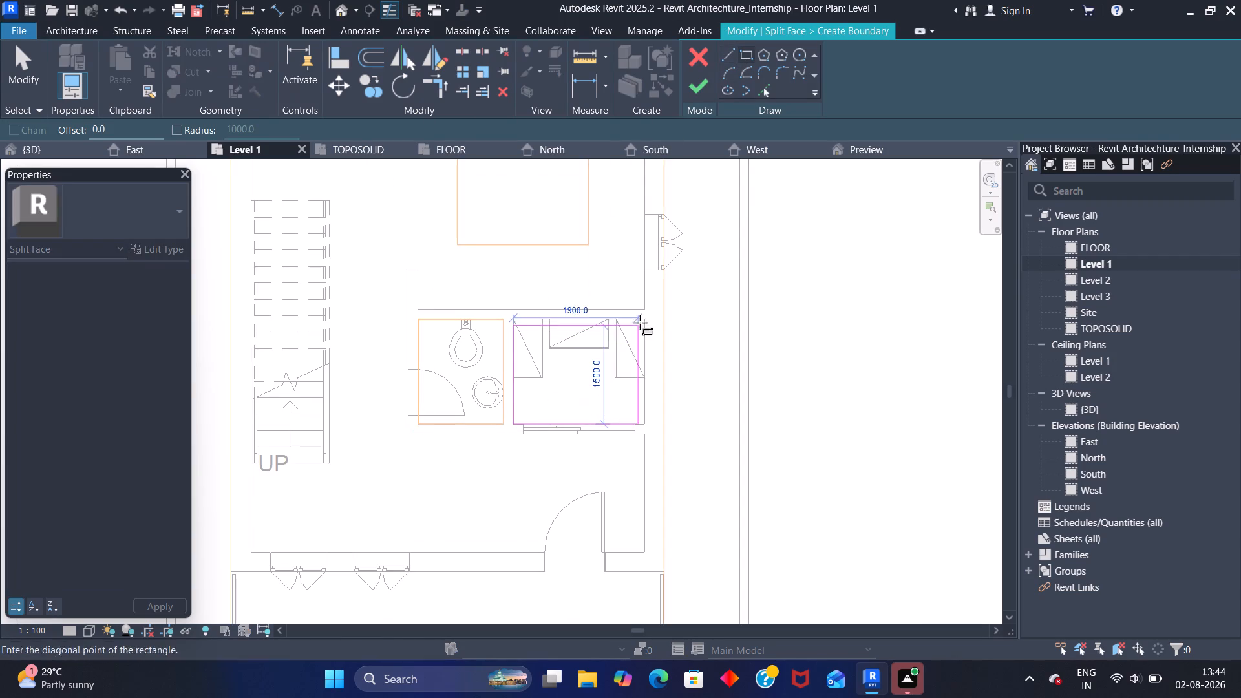
left_click(646, 324)
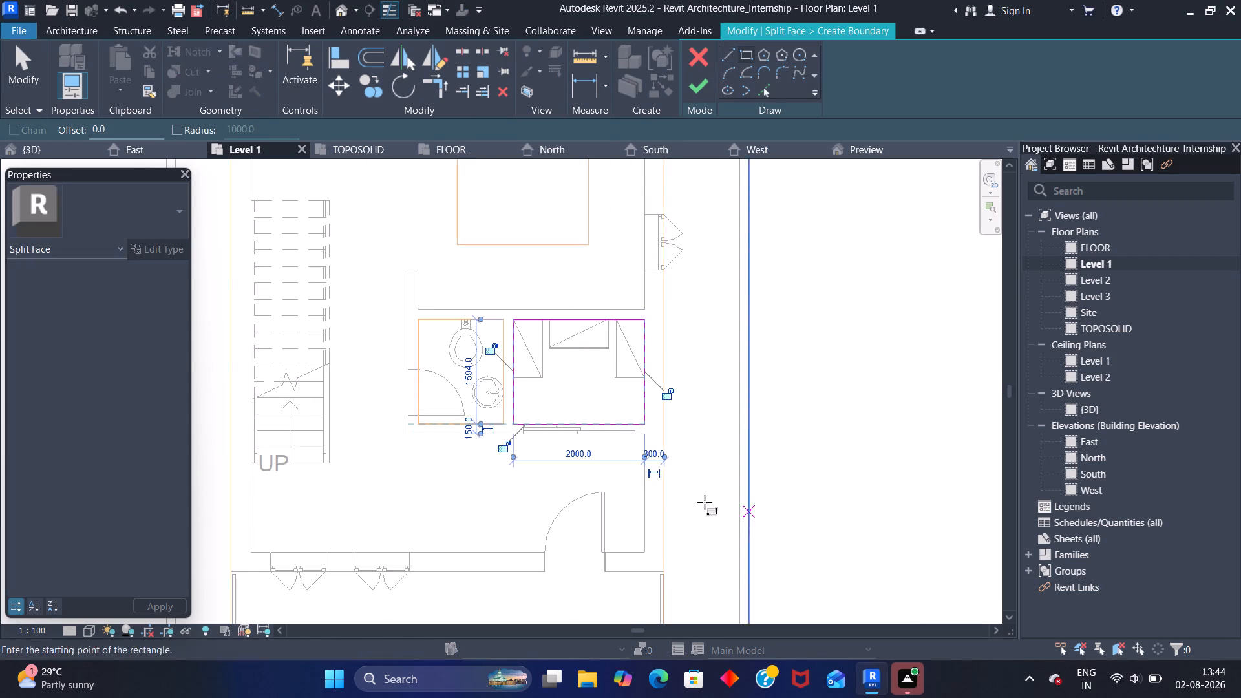
left_click(700, 87)
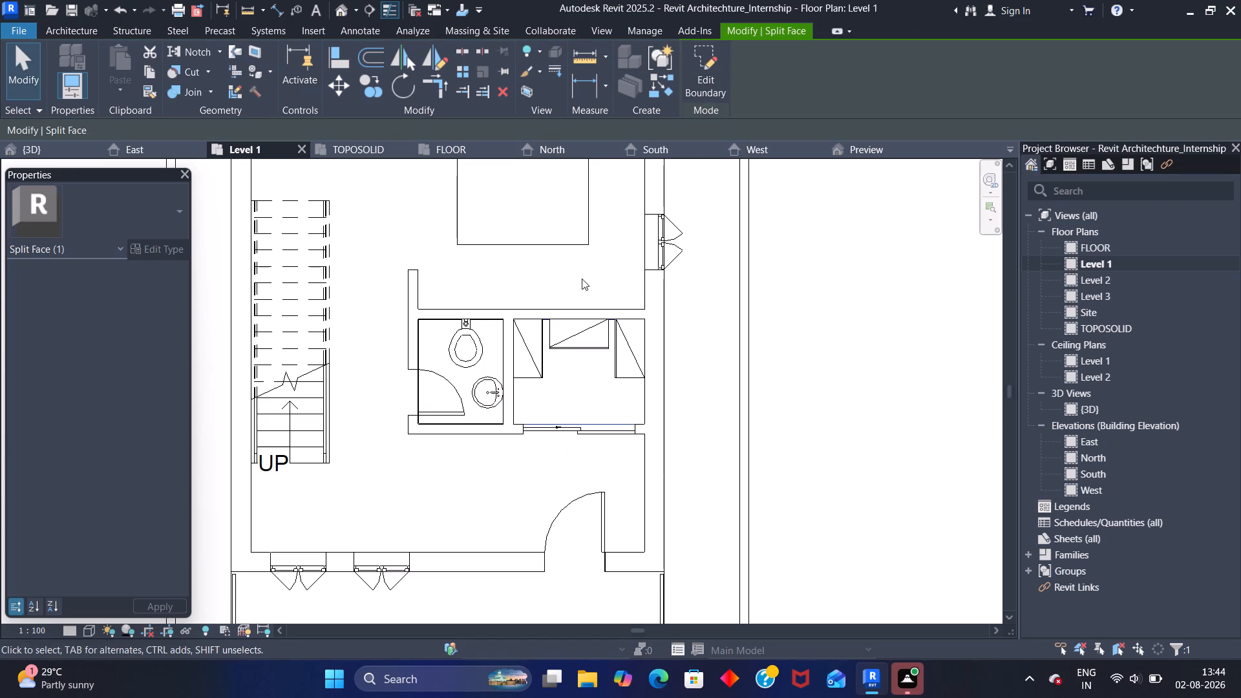
Paint the floor region of the room beside the toilet with the Door - Frame material.
type("PT")
key("Return")
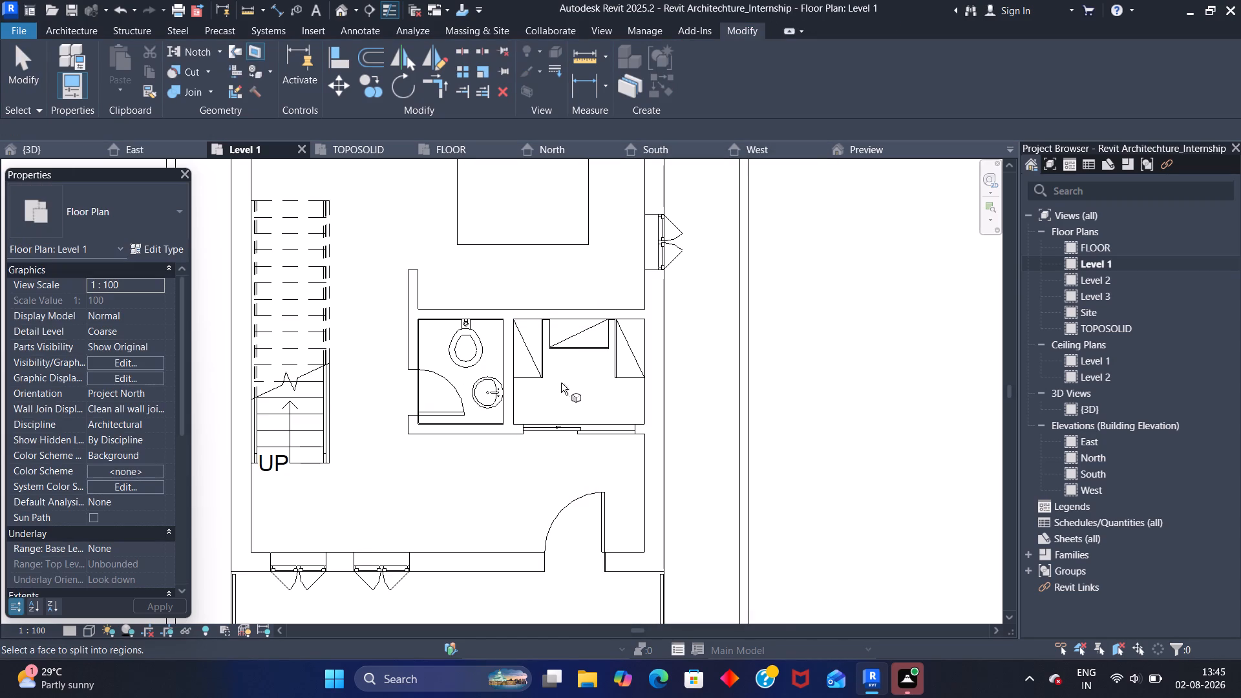
type("PT")
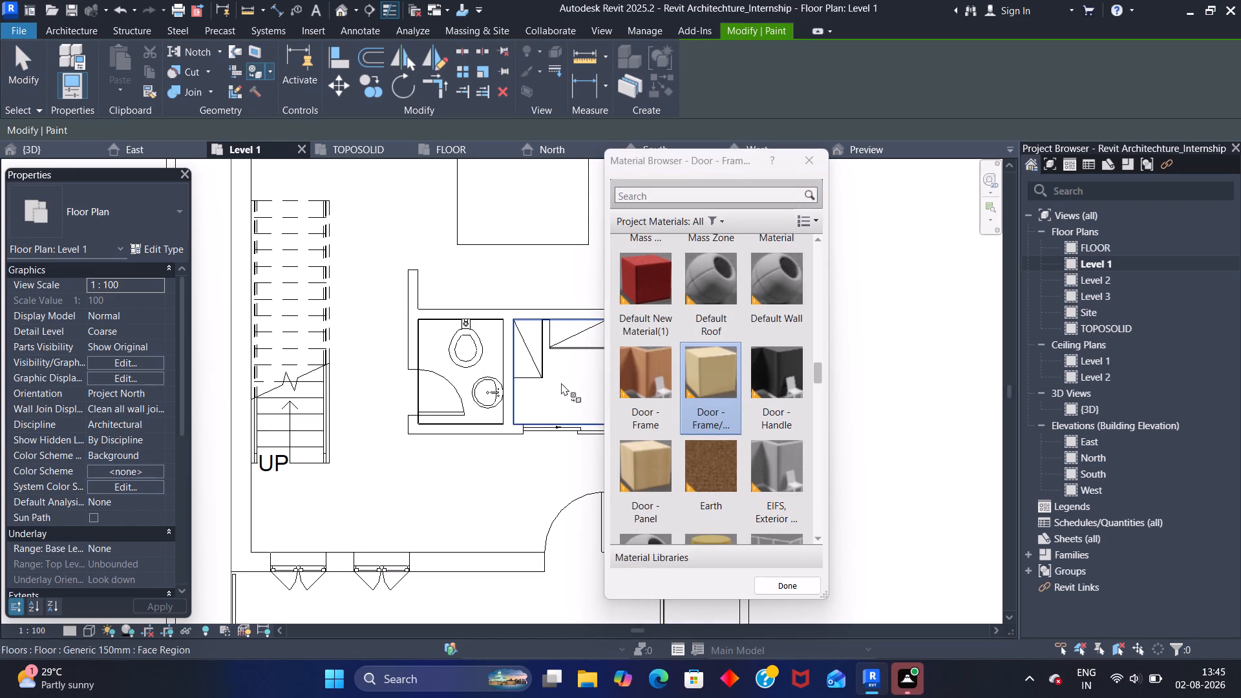
left_click(664, 382)
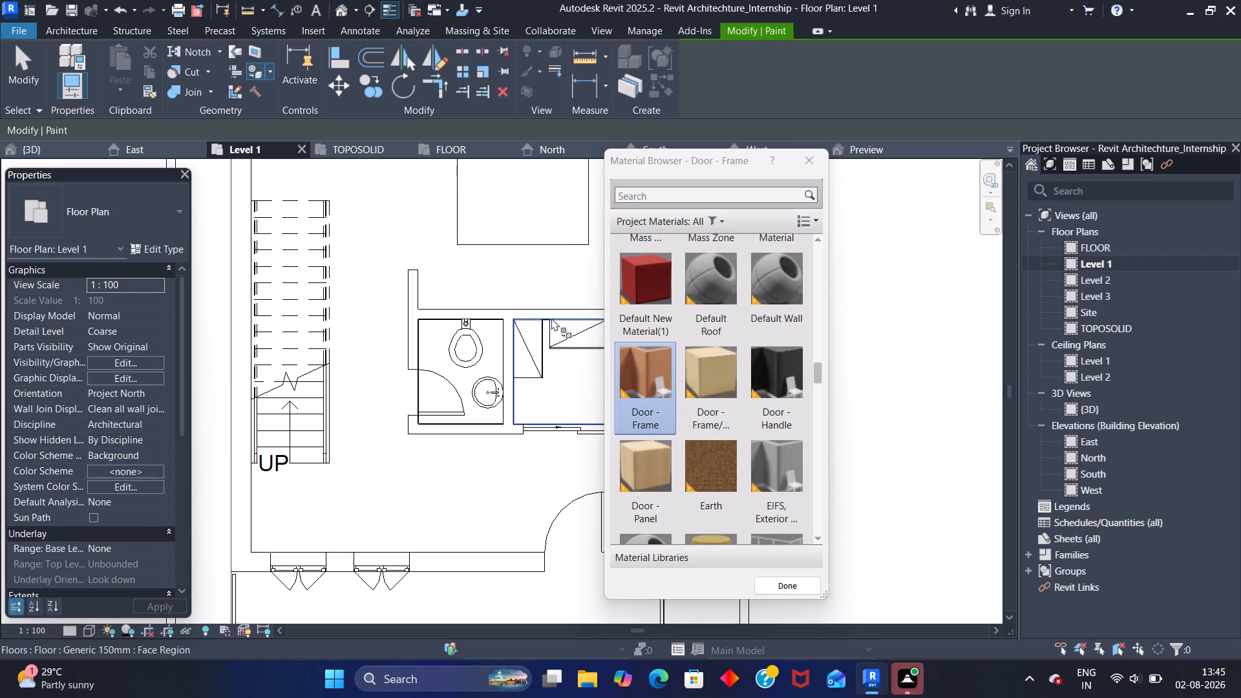
left_click(551, 318)
left_click(792, 593)
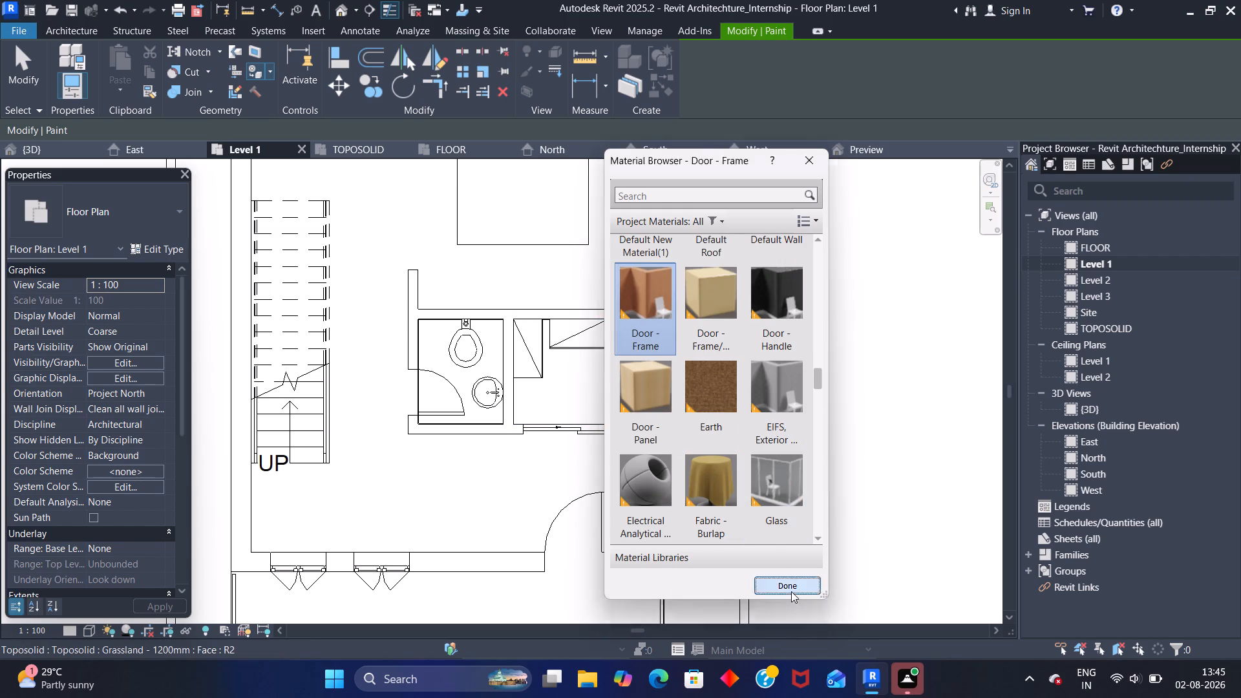
Set the Level 1 plan's visual style to Realistic.
left_click(90, 636)
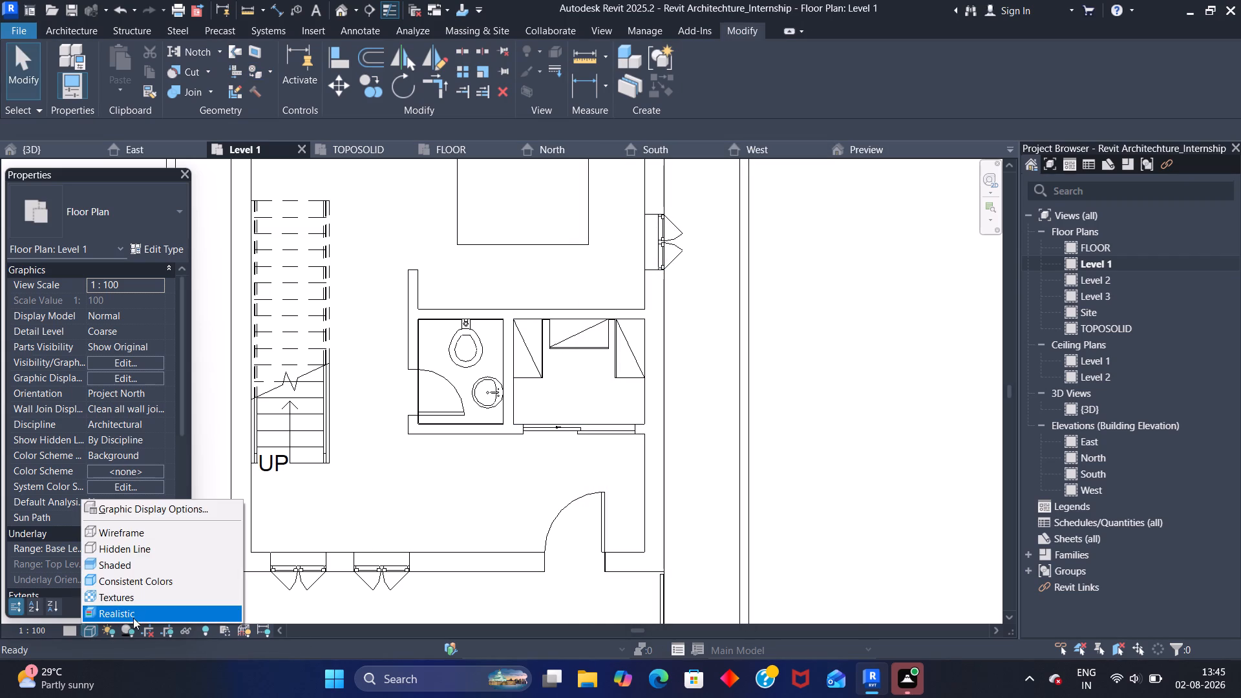
left_click(136, 610)
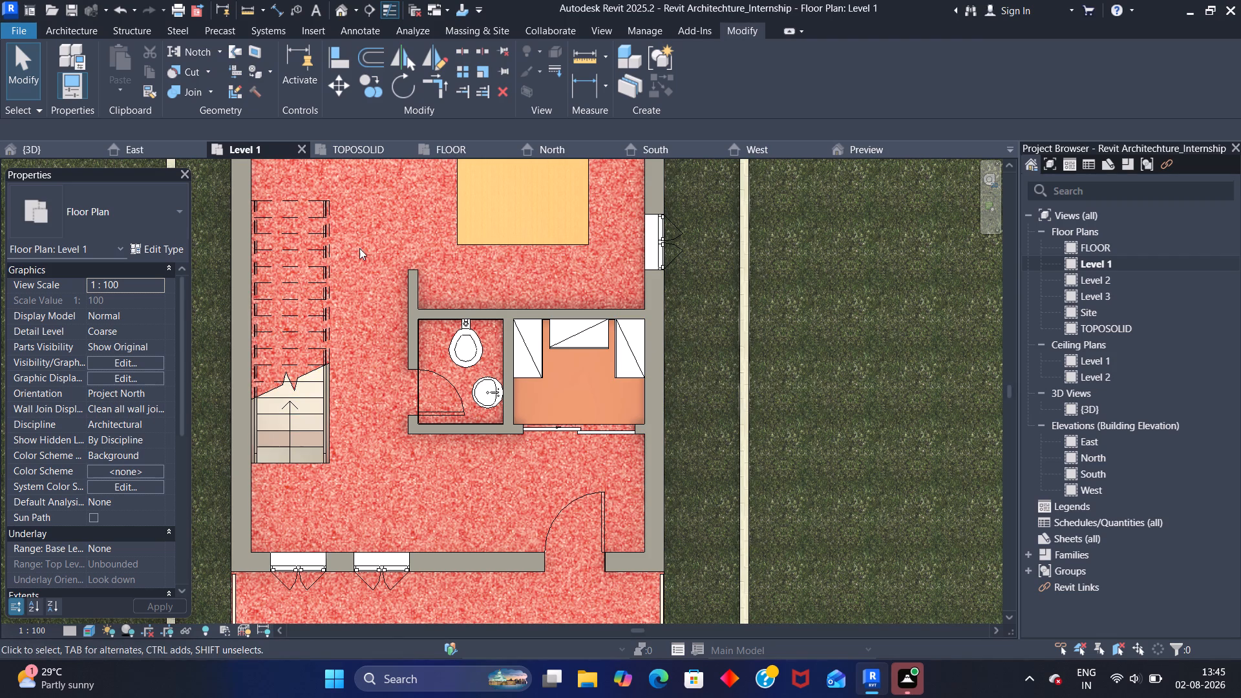
Create a new project material, then open the appearance asset library and close it without choosing an asset.
left_click(268, 74)
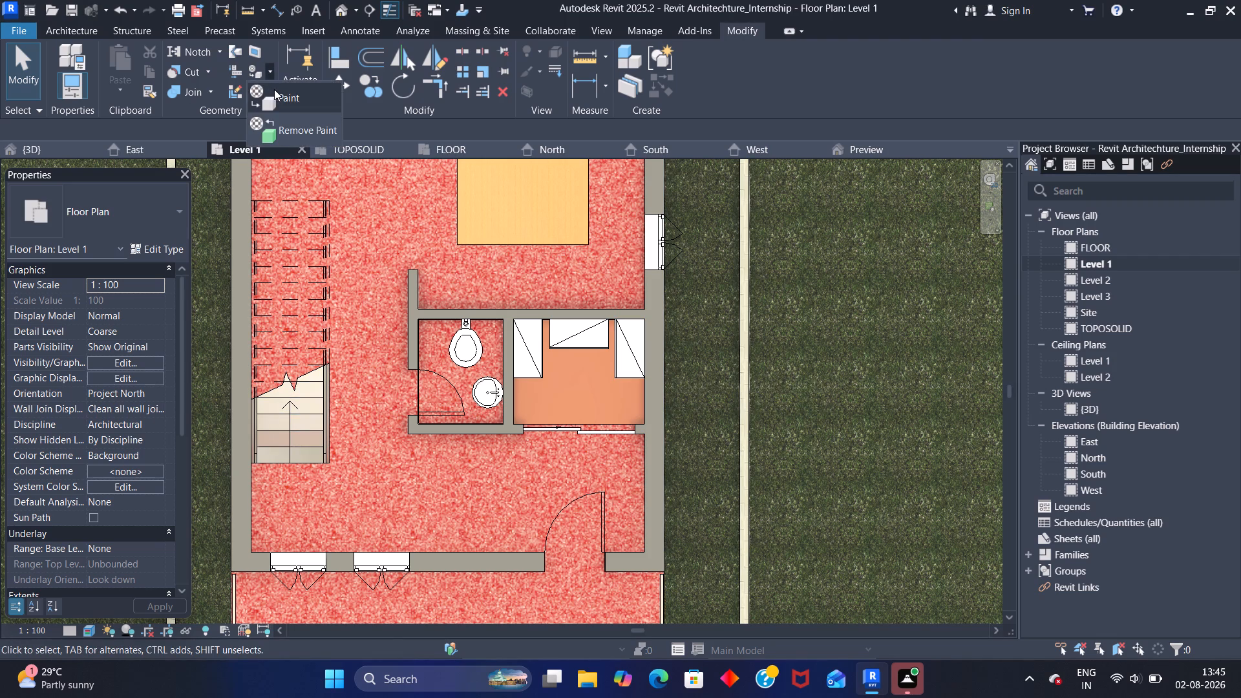
left_click(646, 31)
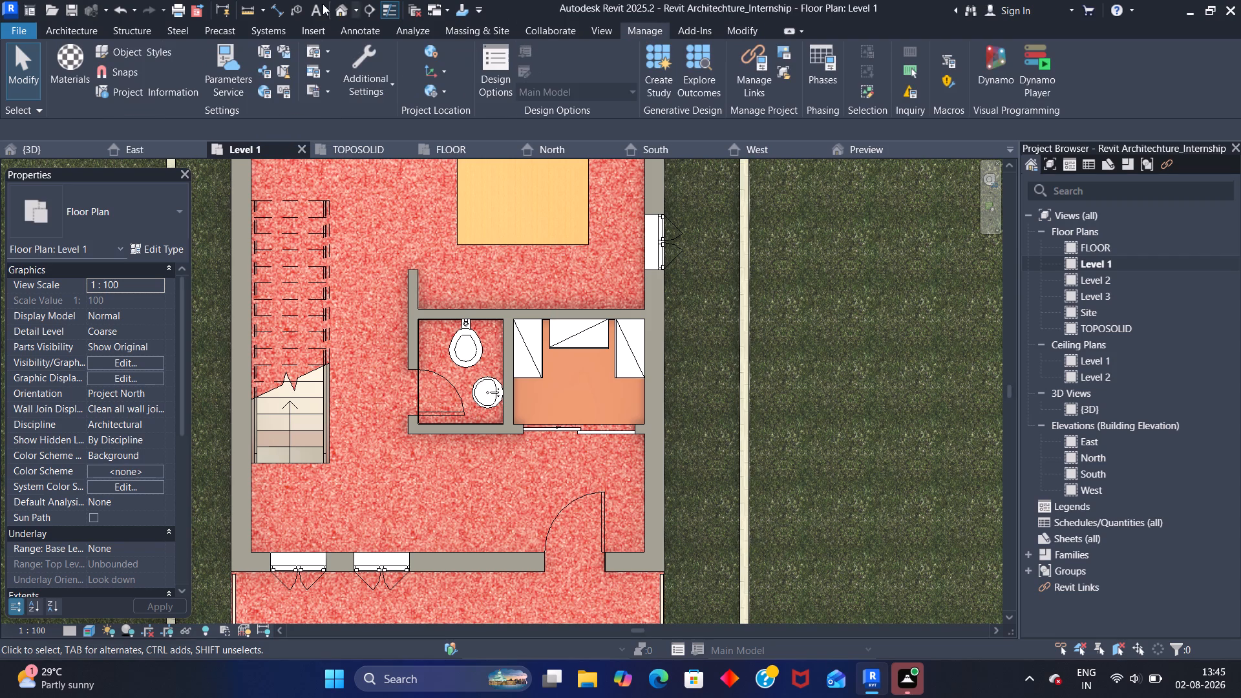
left_click(81, 60)
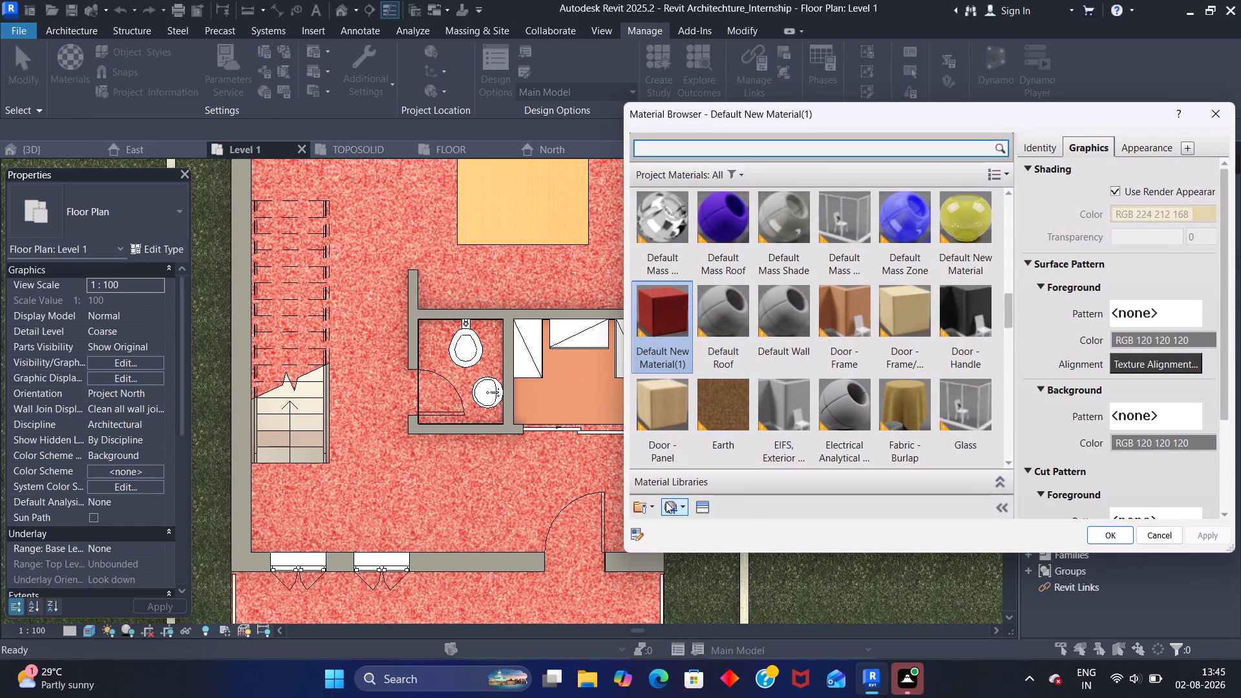
left_click(666, 502)
left_click(685, 522)
left_click(699, 509)
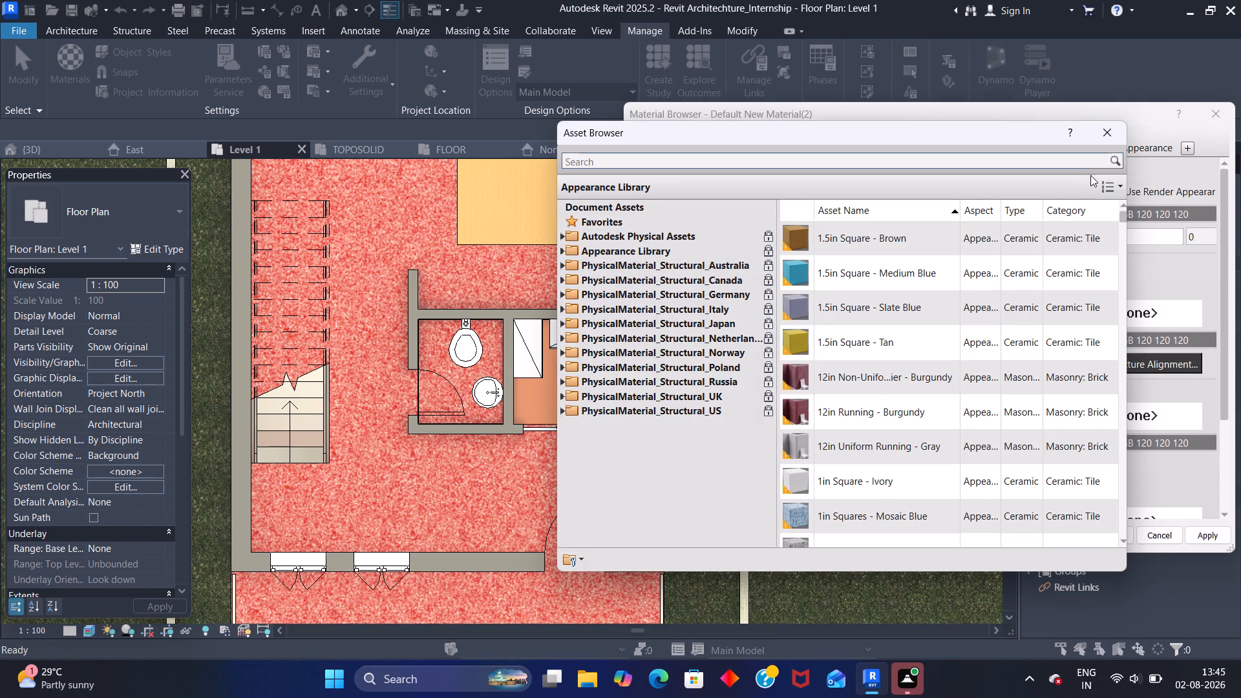
left_click(1116, 136)
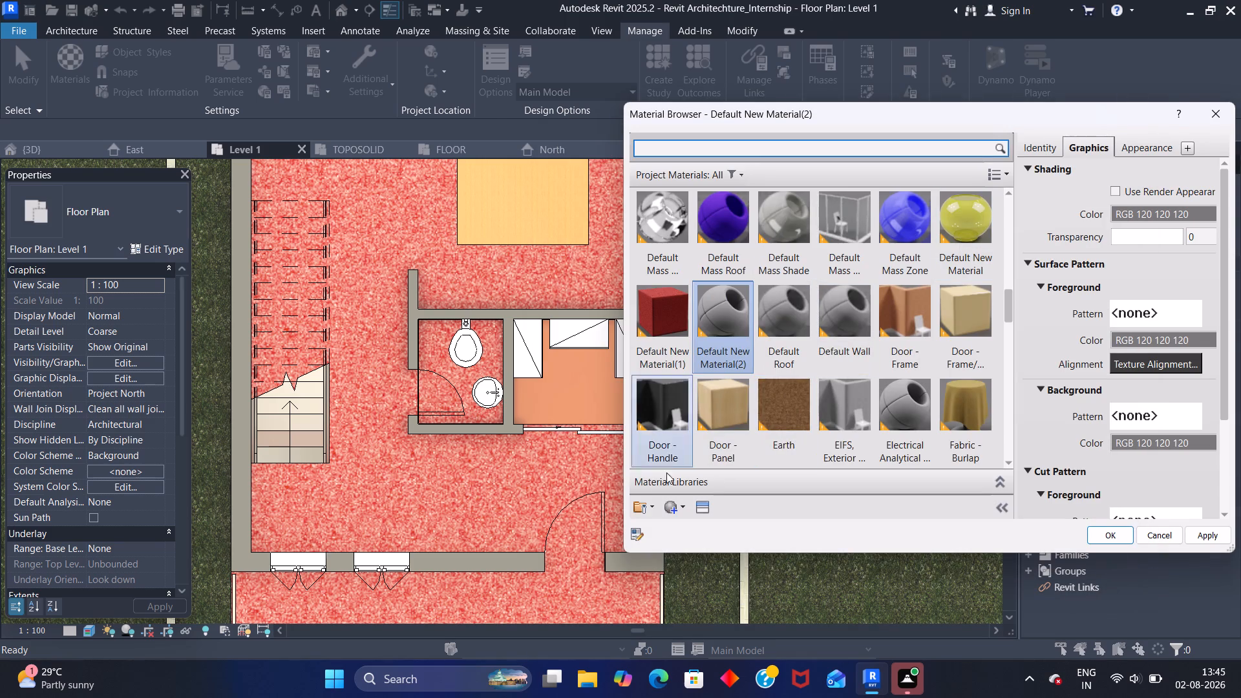
Create another new project material.
left_click(668, 505)
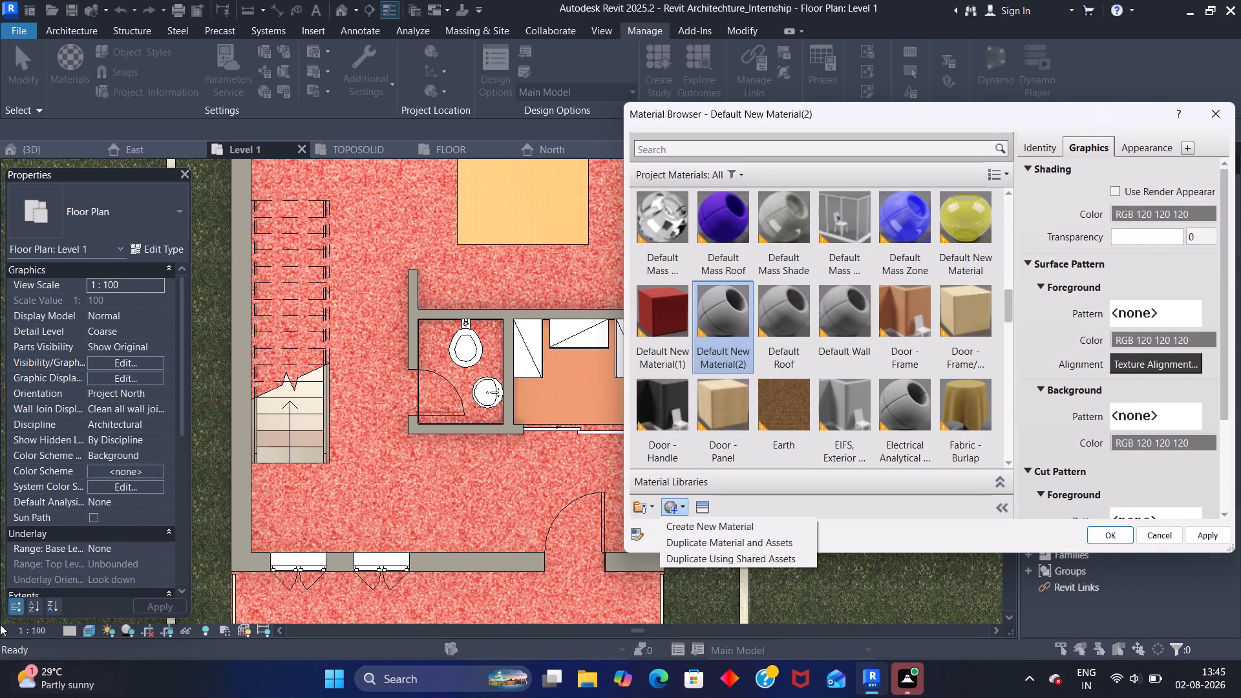
left_click(690, 529)
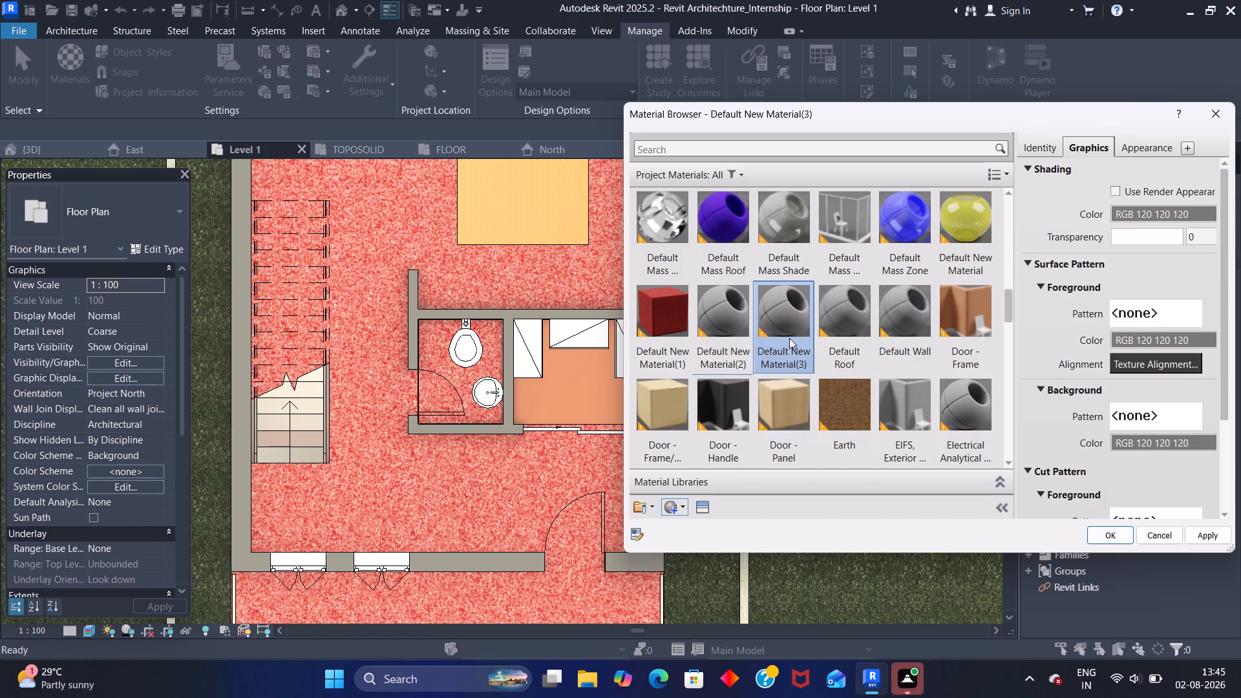
Rename the newly created Default New Material(3) as PAINT.
right_click(793, 356)
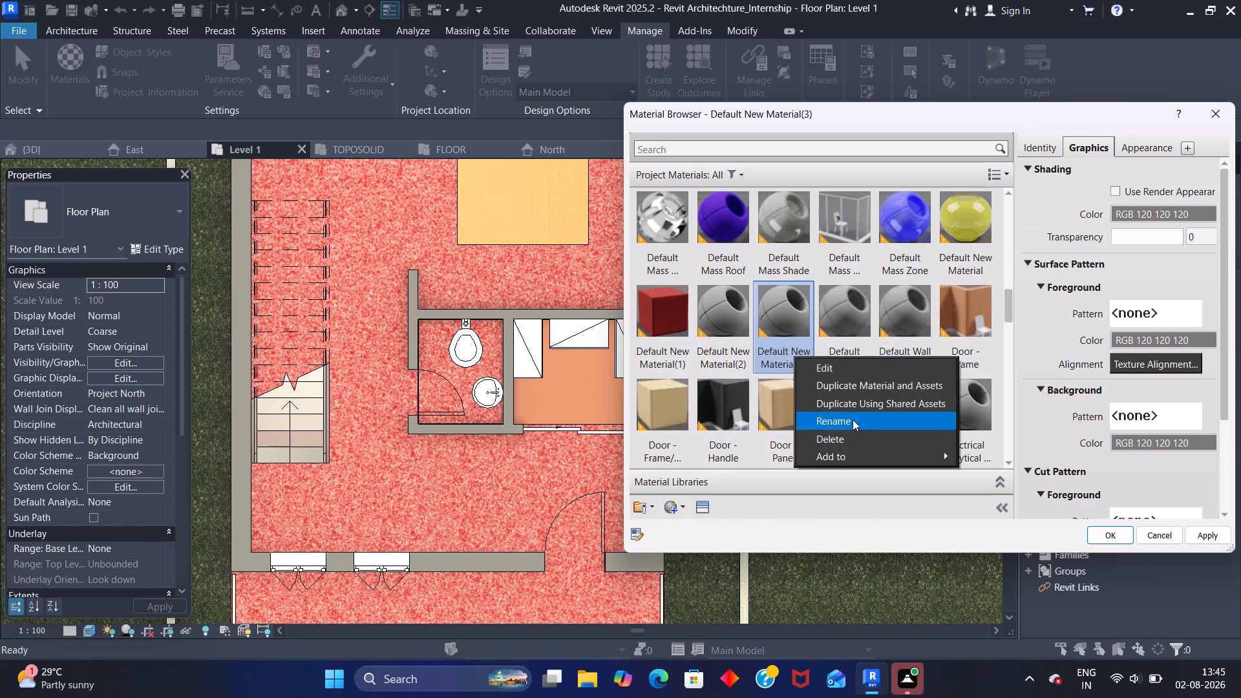
left_click(853, 419)
type("PAINT")
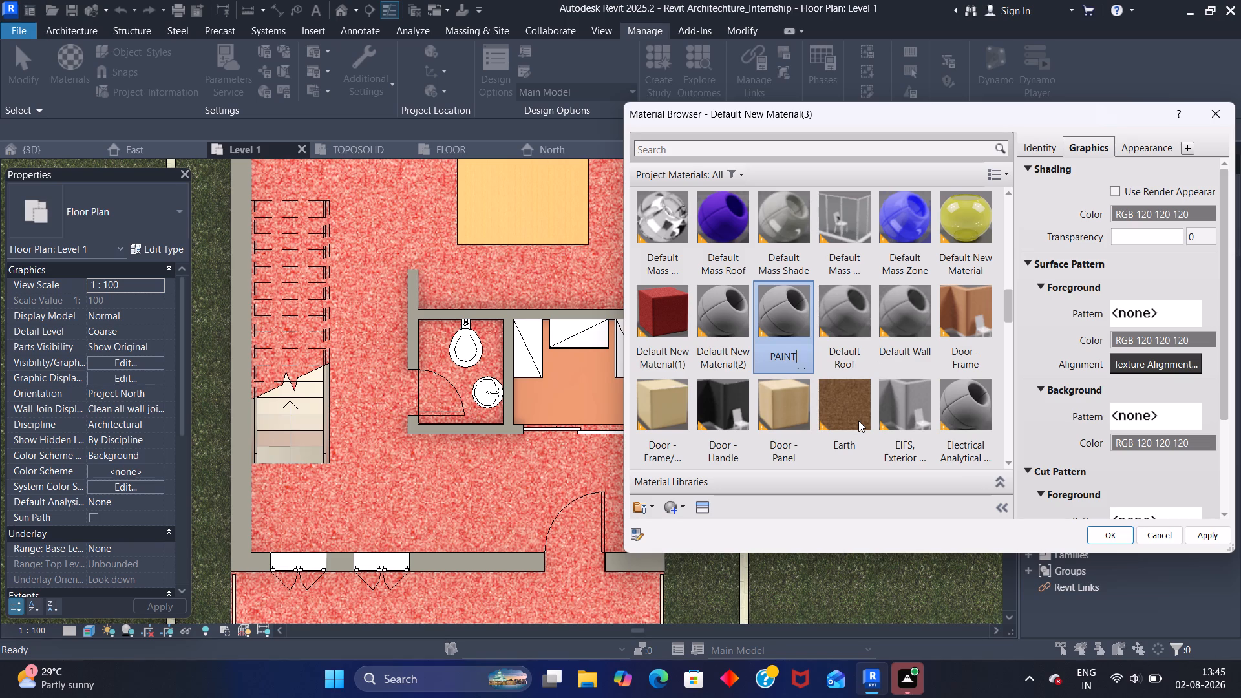
key("Return")
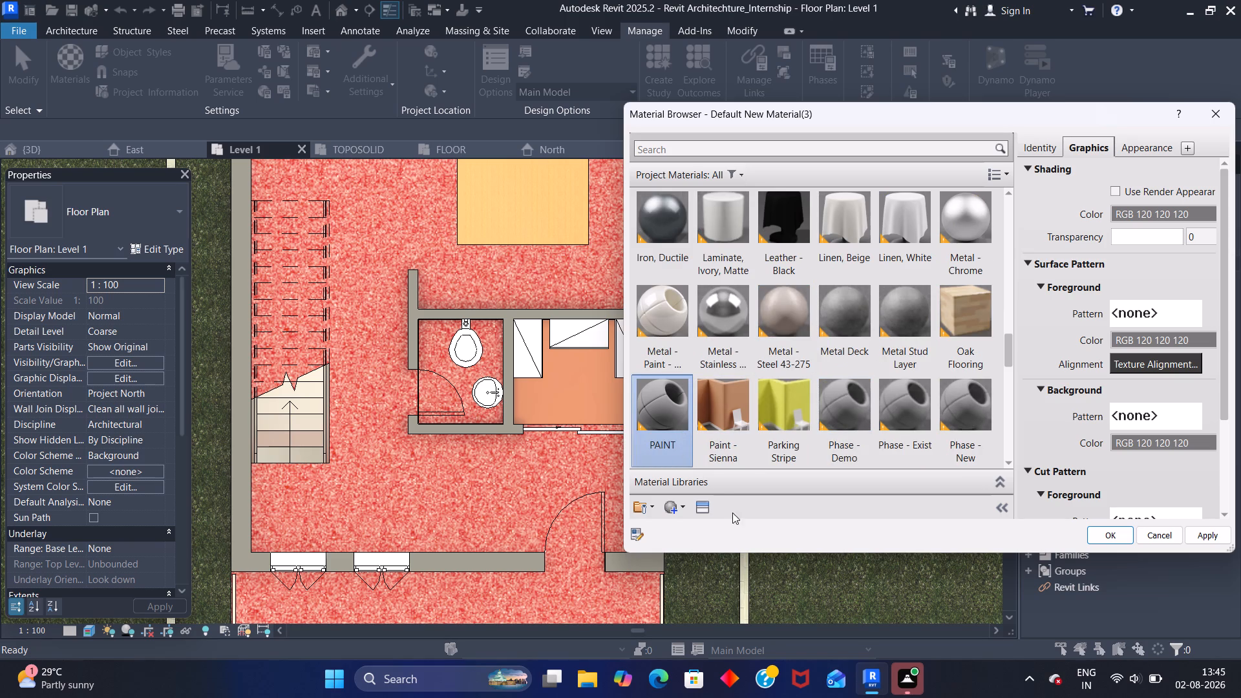
Search the asset library for PAINT and examine the Wall Paint and Paint categories of Autodesk Physical Assets for a suitable appearance.
left_click(706, 510)
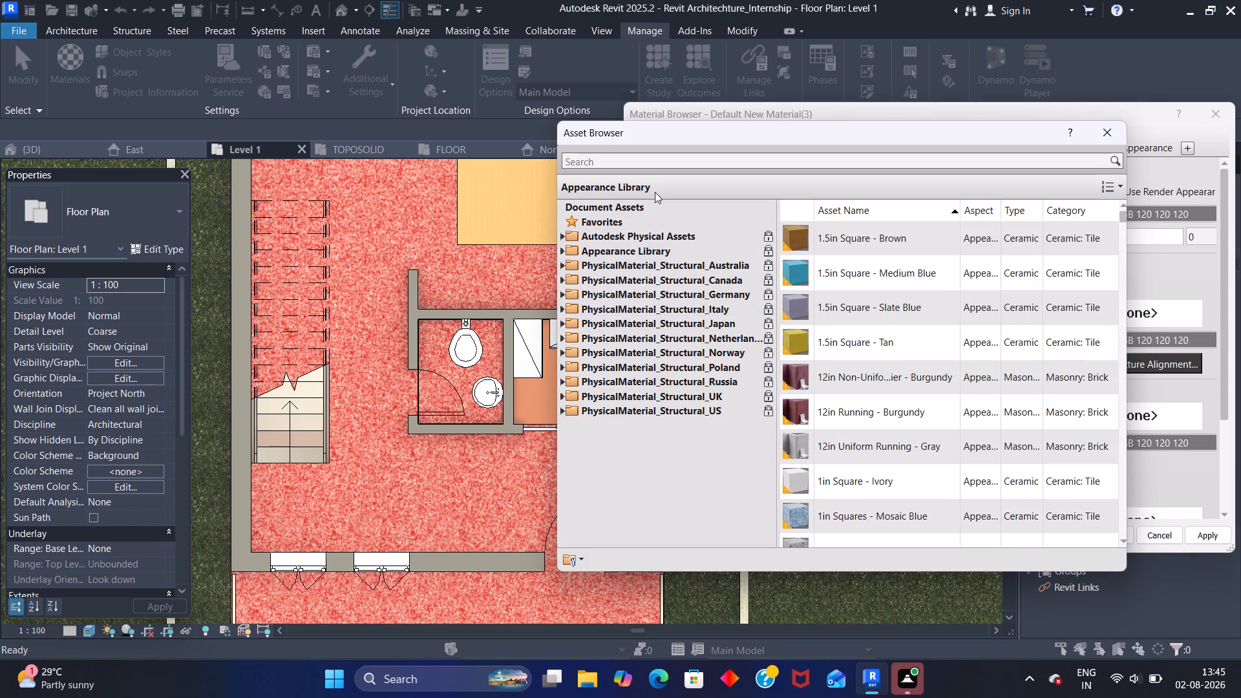
left_click(664, 167)
type("PAINT")
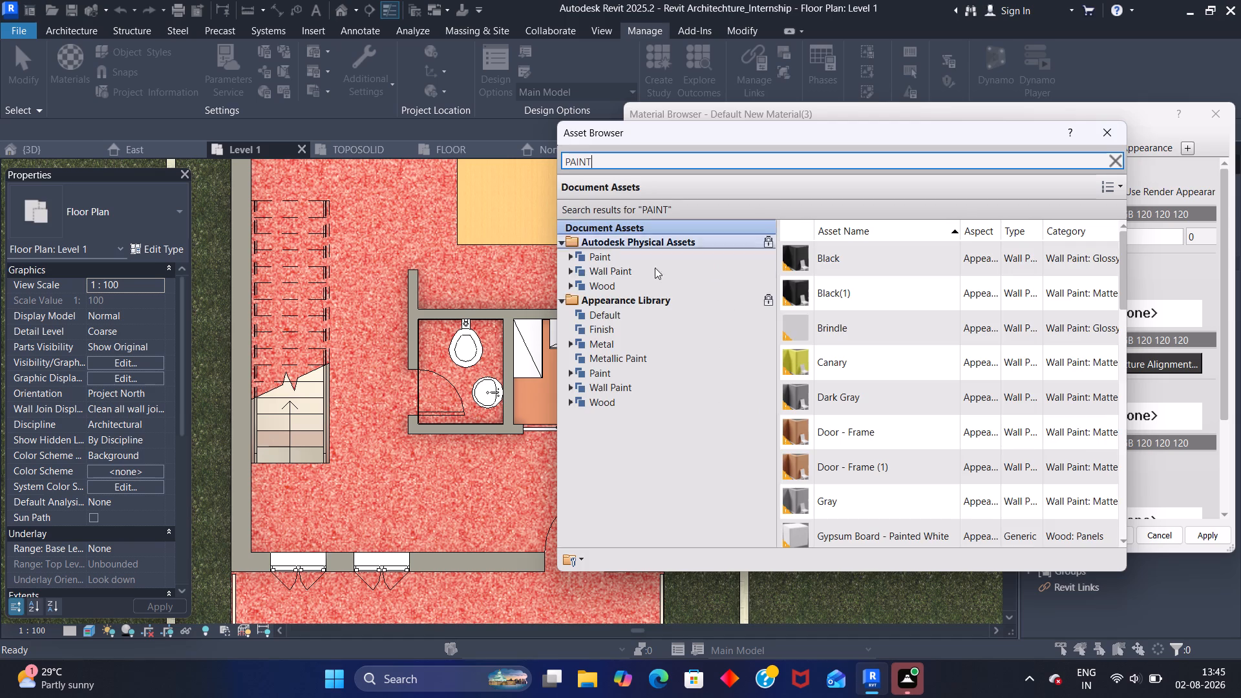
left_click(622, 266)
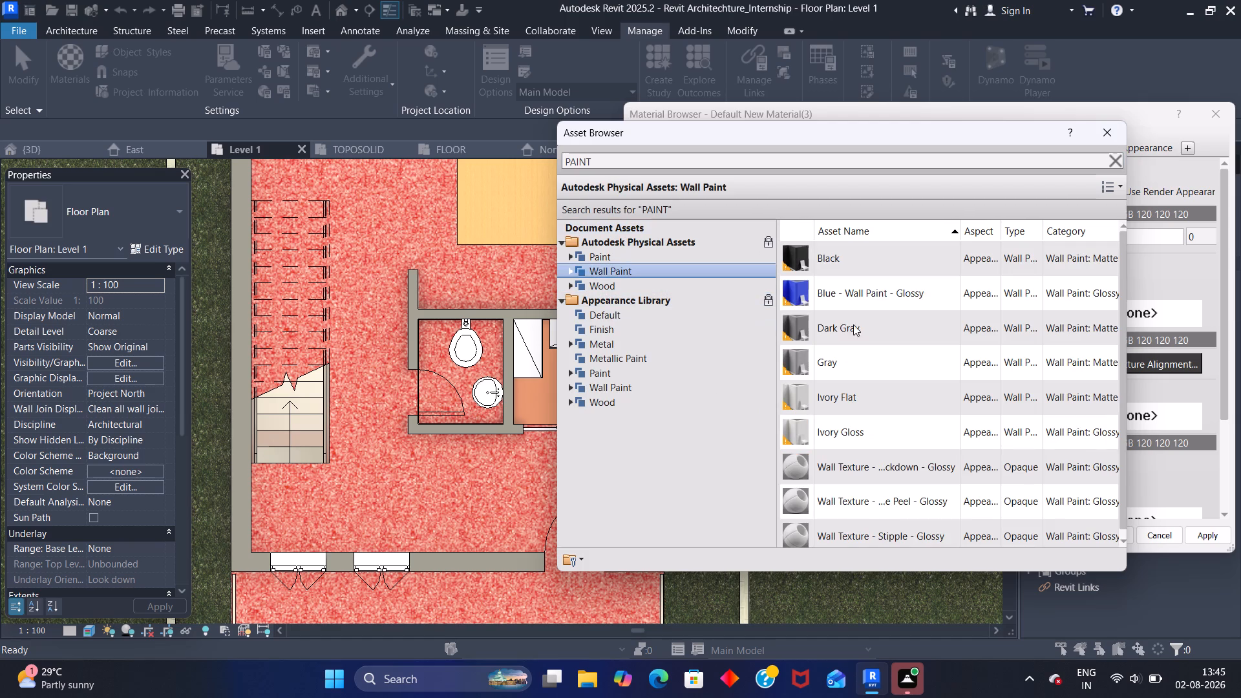
left_click(842, 339)
left_click(849, 433)
scroll(862, 464, "down", 6)
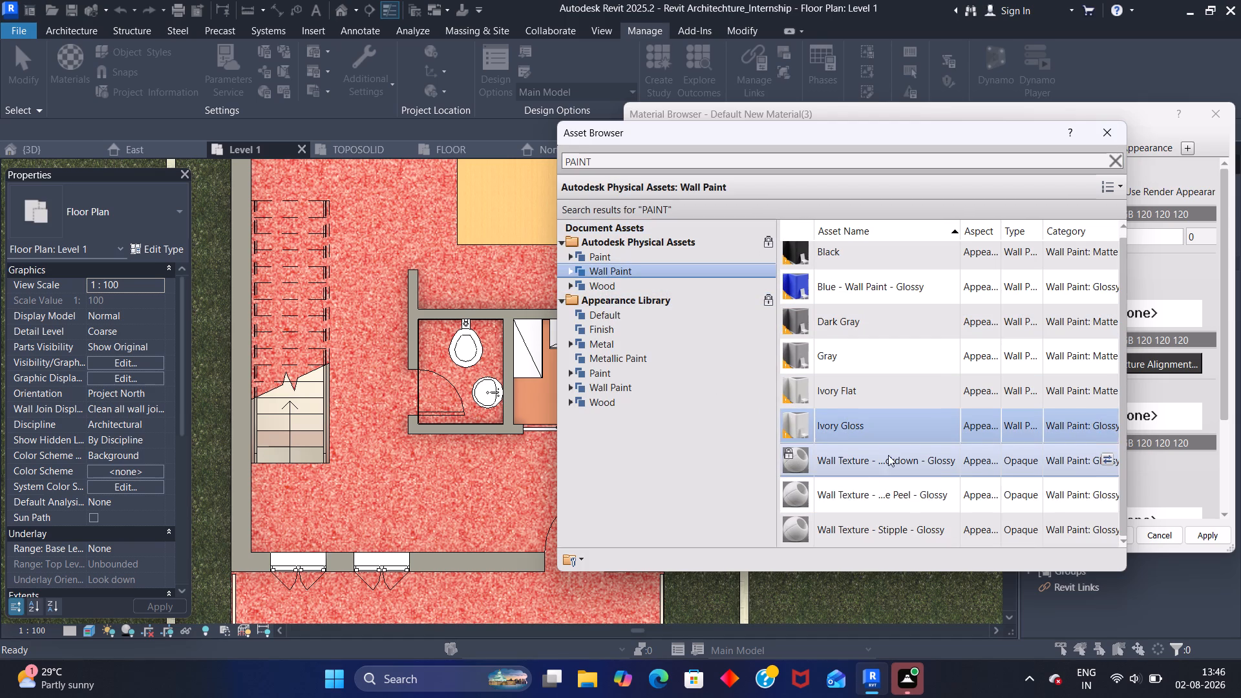
left_click(919, 487)
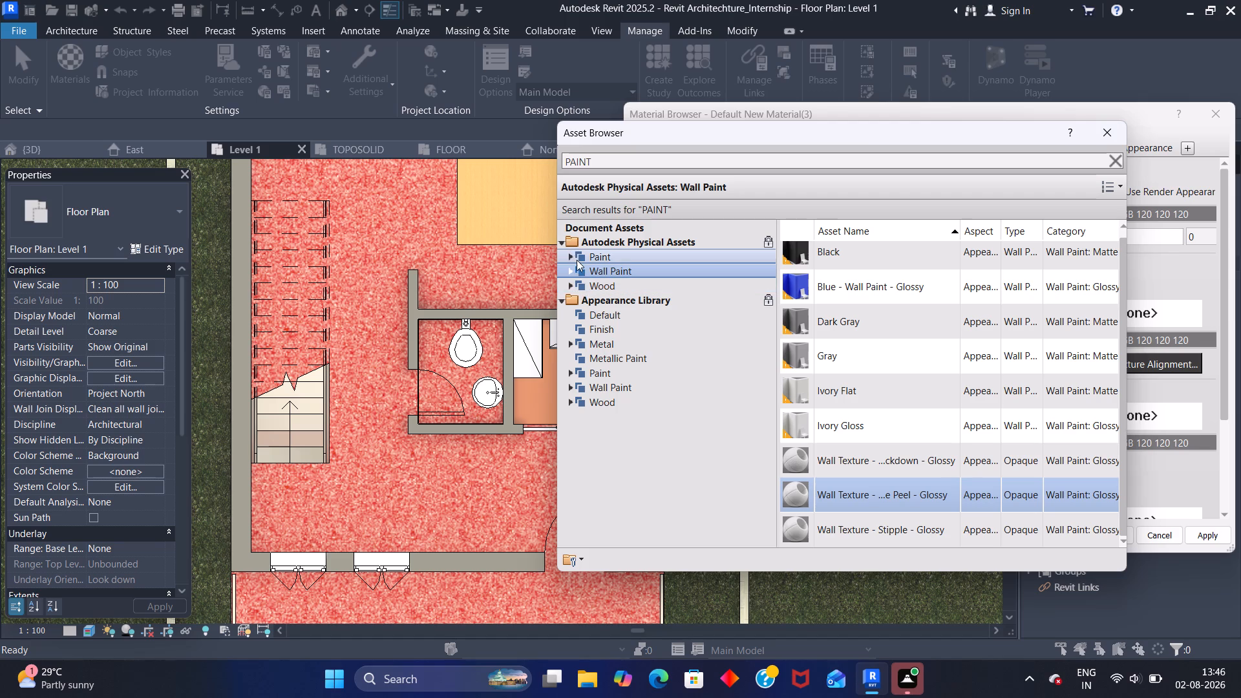
left_click(562, 255)
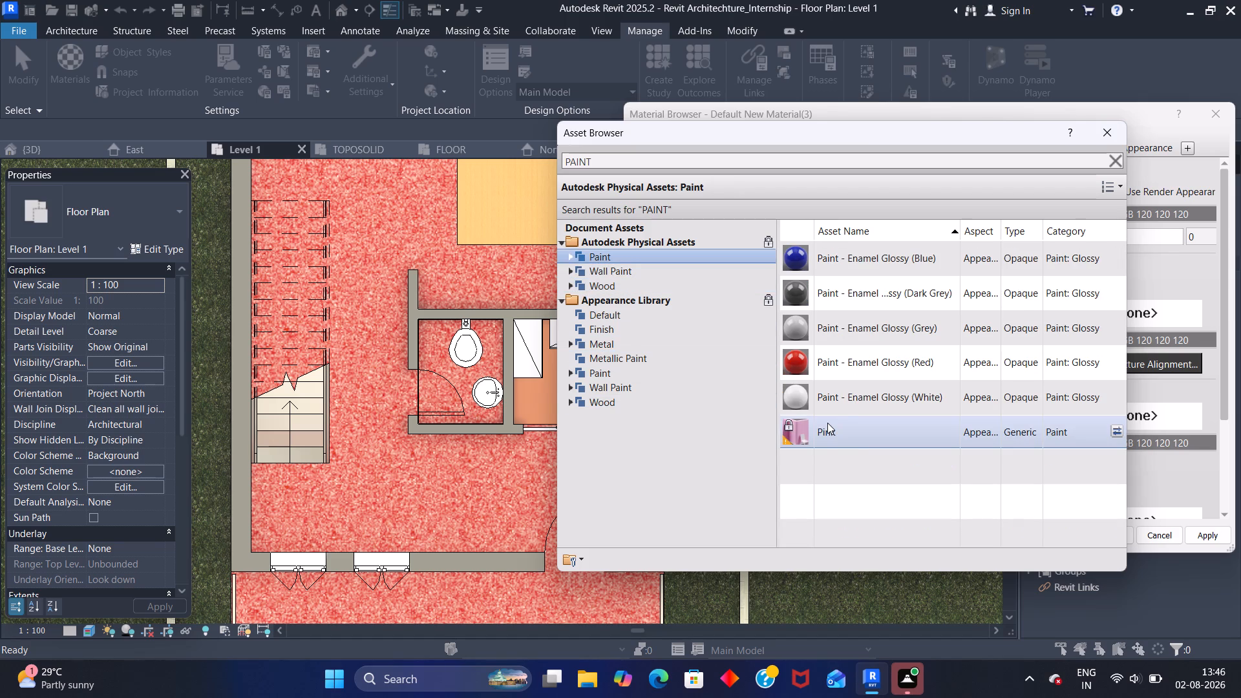